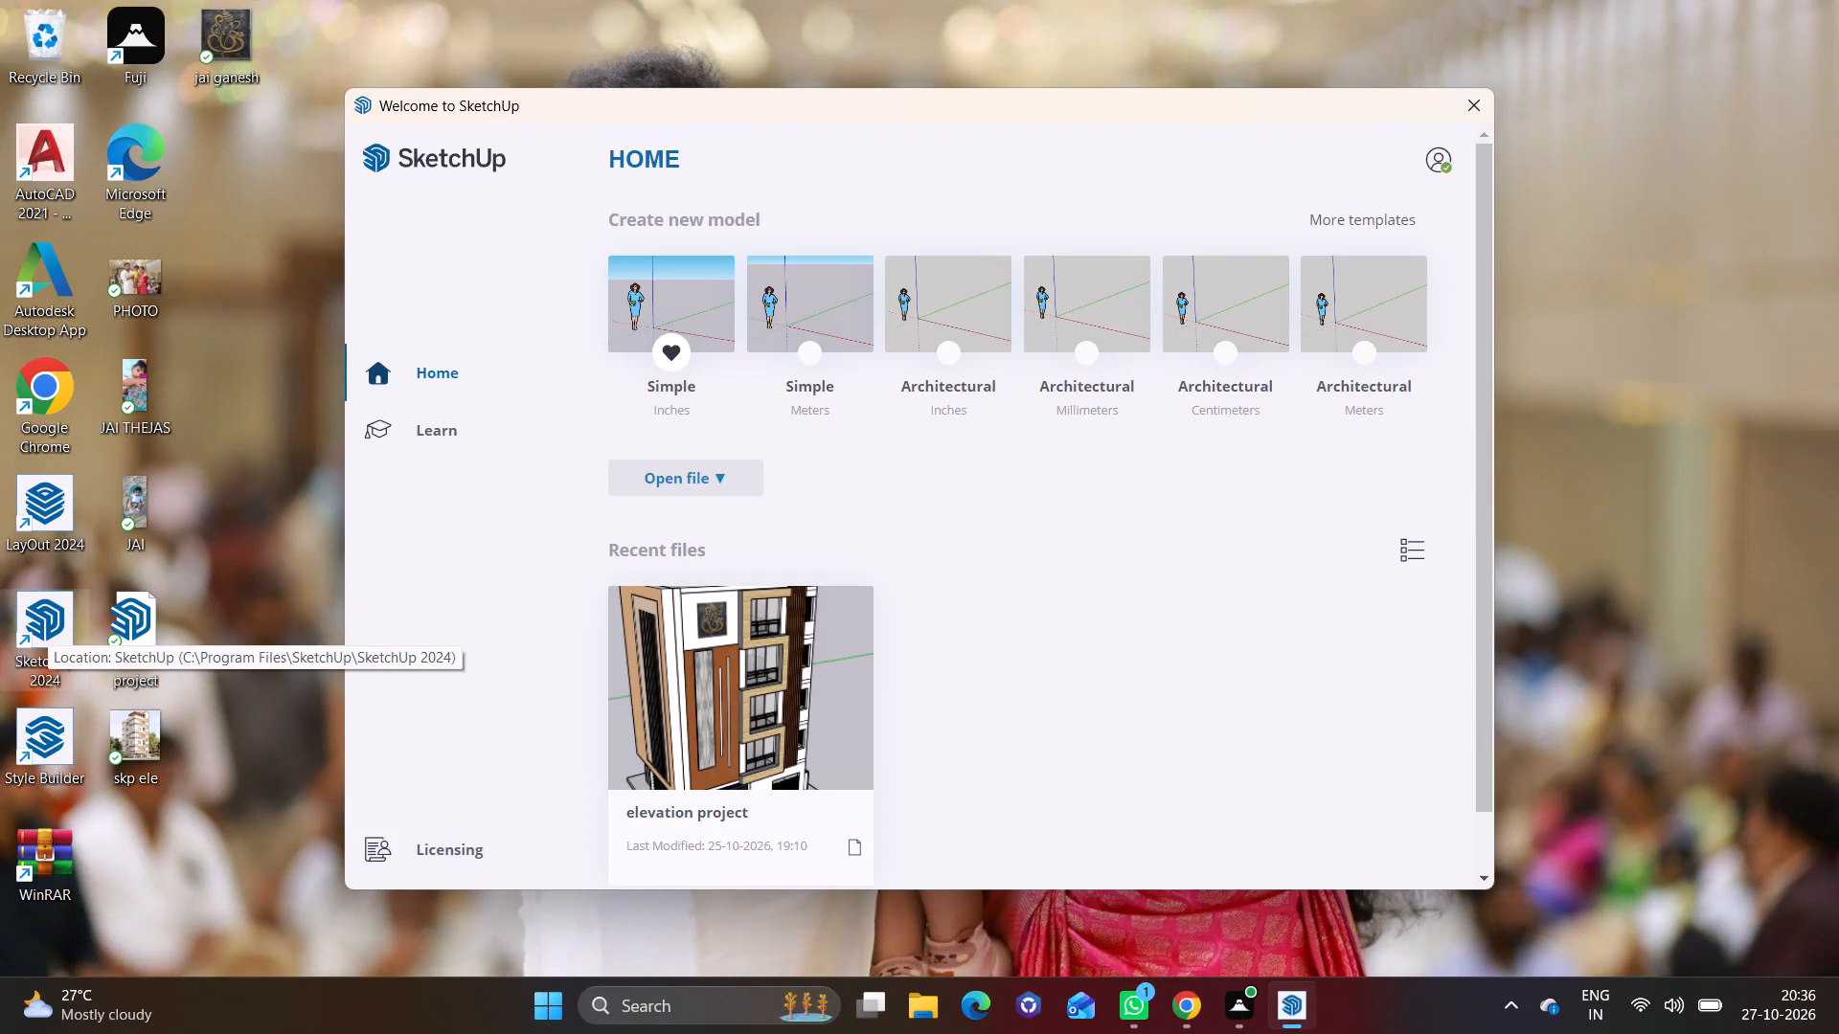
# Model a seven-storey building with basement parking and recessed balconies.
# Launch SketchUp 2024 from the desktop.
pyautogui.click(49, 622)
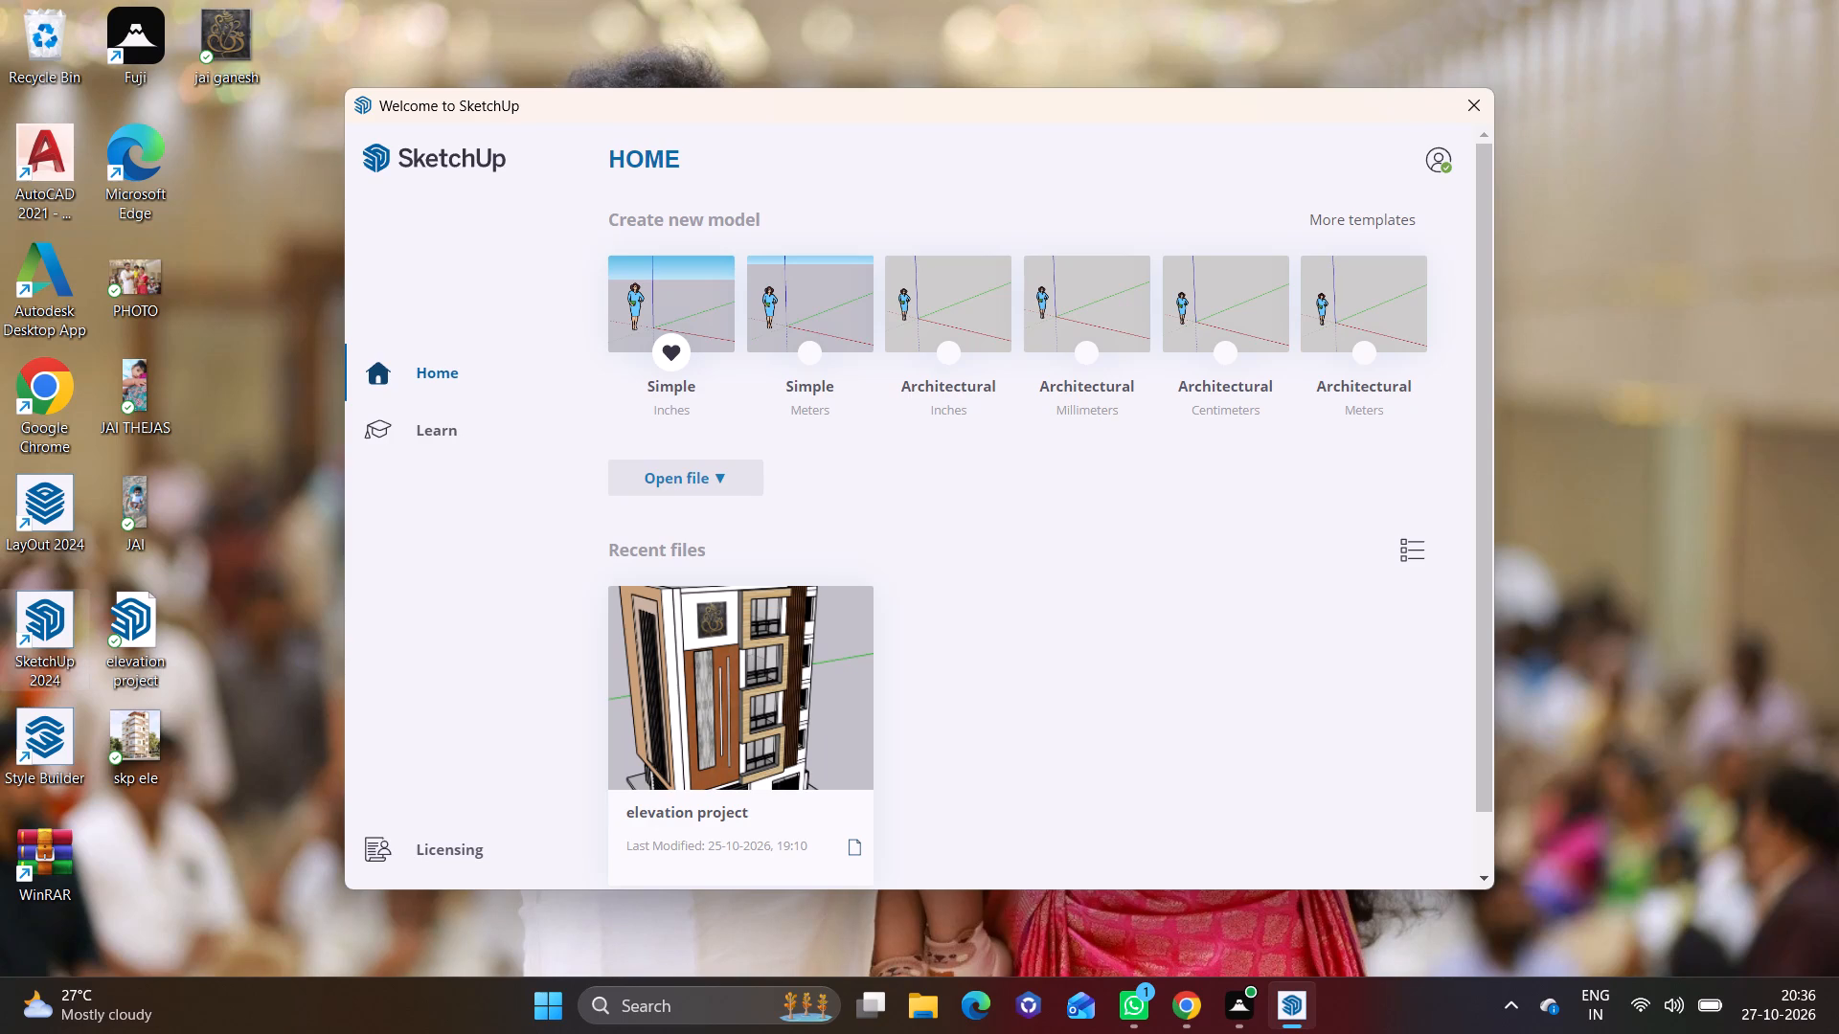
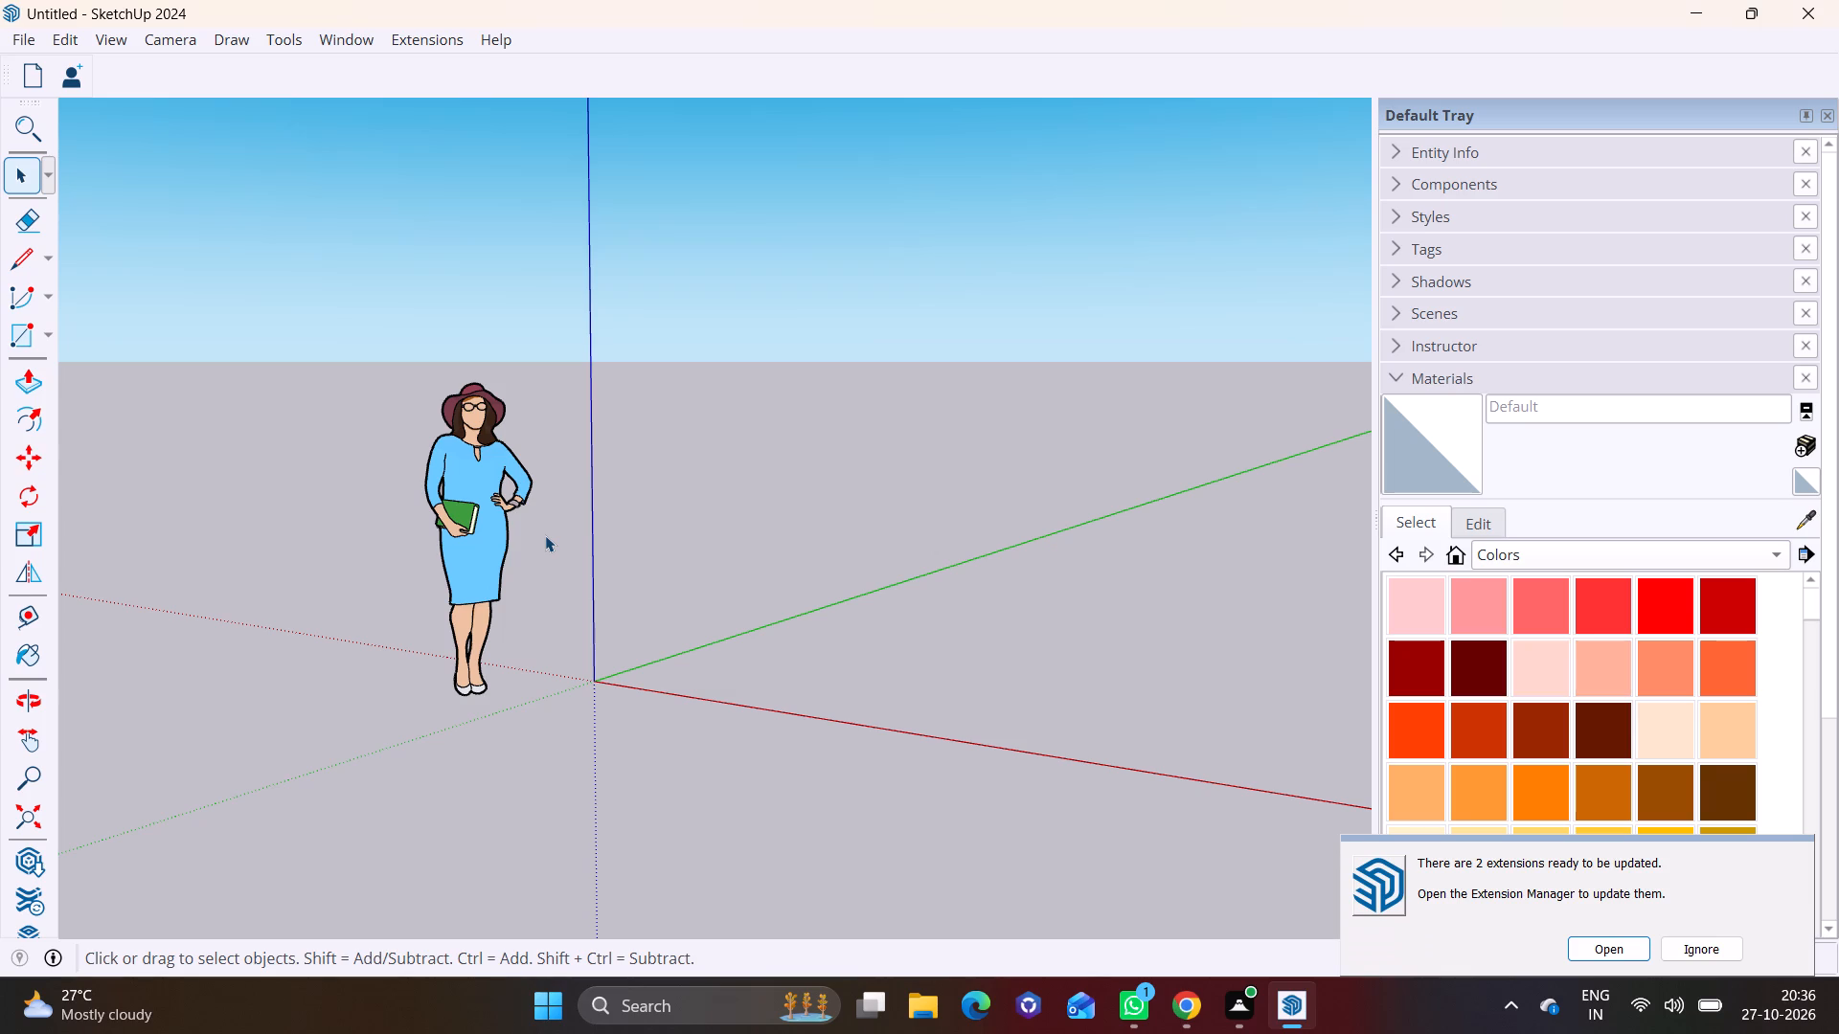
# Delete the default standing woman figure beside the origin from the new model.
pyautogui.click(545, 535)
pyautogui.click(499, 534)
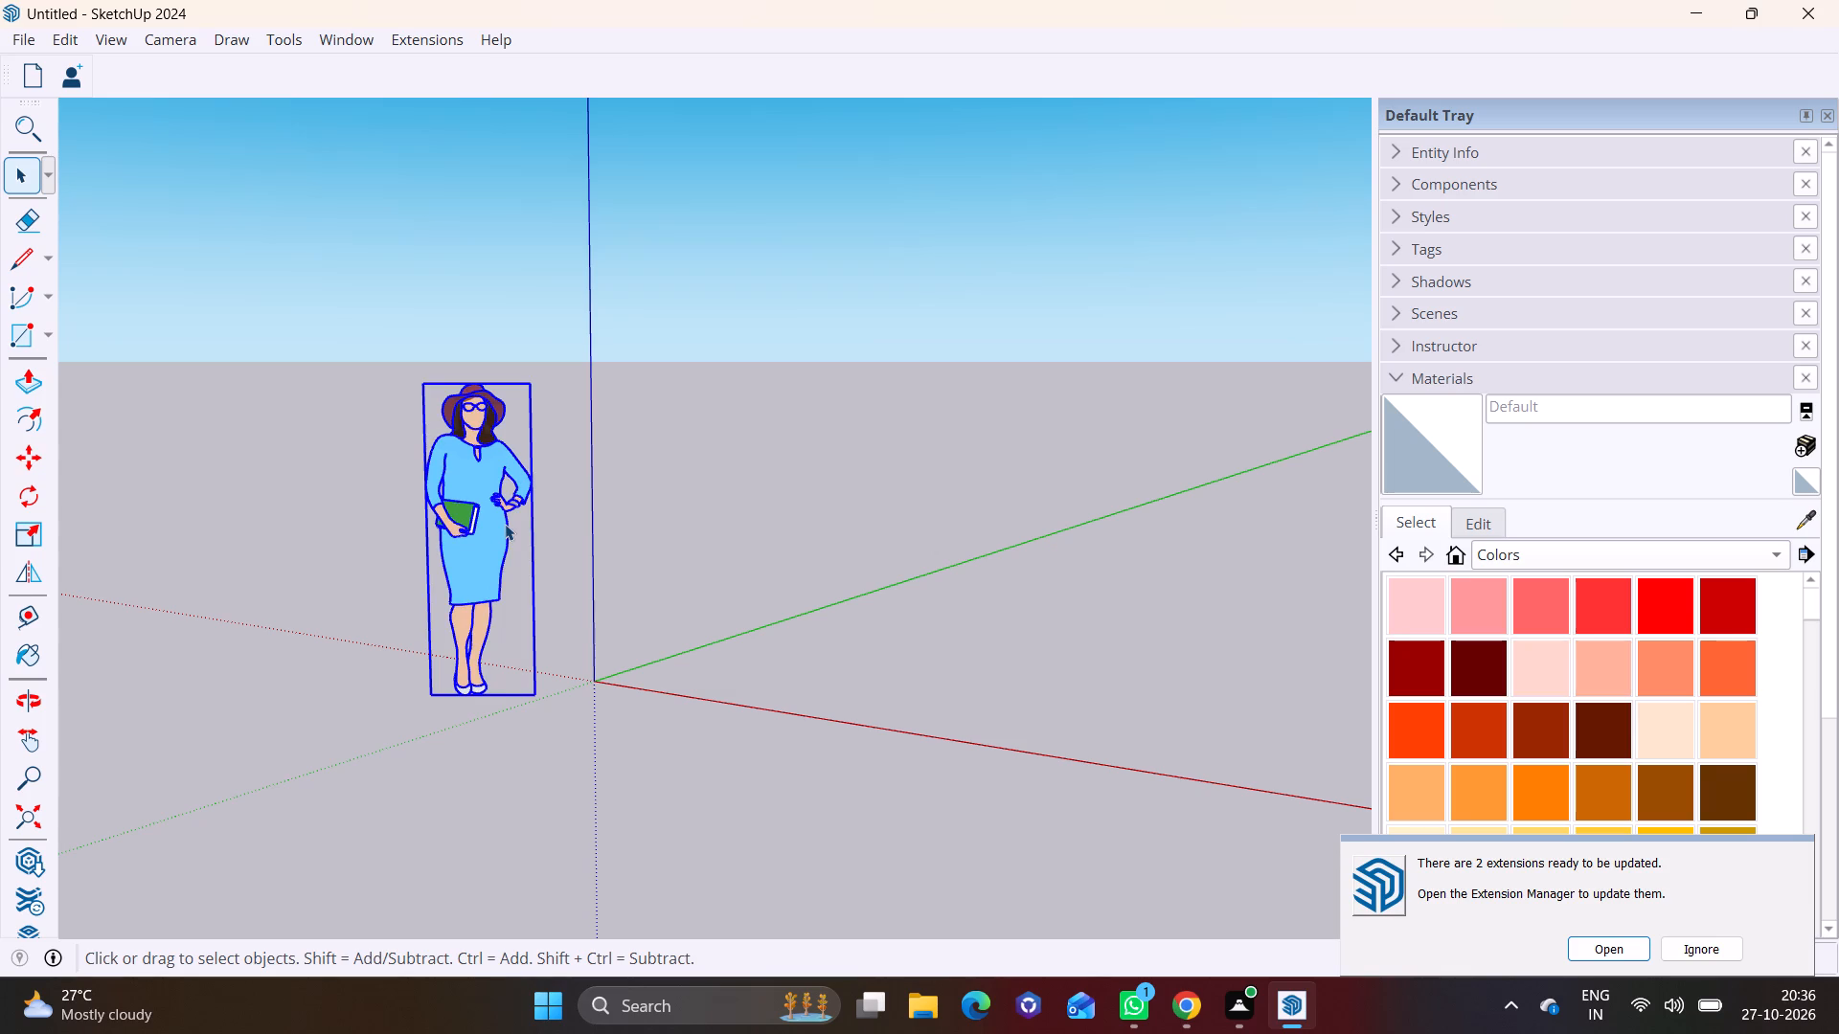
pyautogui.press('Delete')
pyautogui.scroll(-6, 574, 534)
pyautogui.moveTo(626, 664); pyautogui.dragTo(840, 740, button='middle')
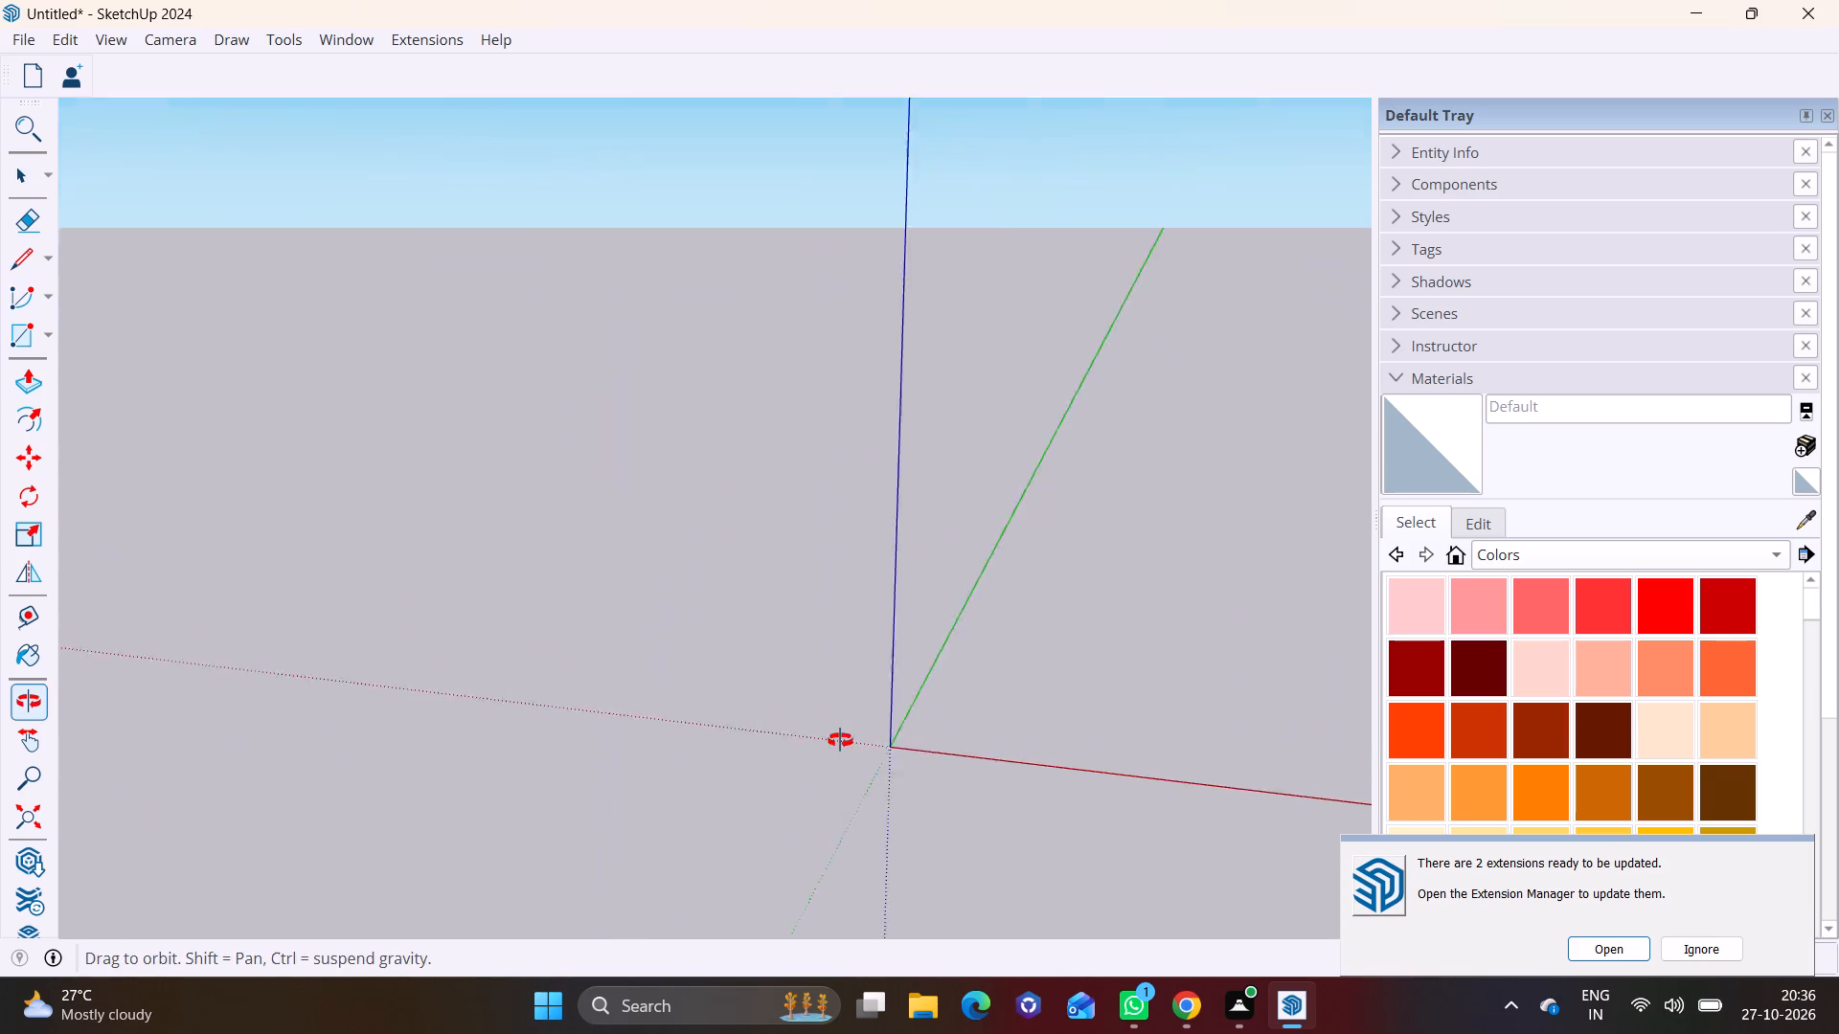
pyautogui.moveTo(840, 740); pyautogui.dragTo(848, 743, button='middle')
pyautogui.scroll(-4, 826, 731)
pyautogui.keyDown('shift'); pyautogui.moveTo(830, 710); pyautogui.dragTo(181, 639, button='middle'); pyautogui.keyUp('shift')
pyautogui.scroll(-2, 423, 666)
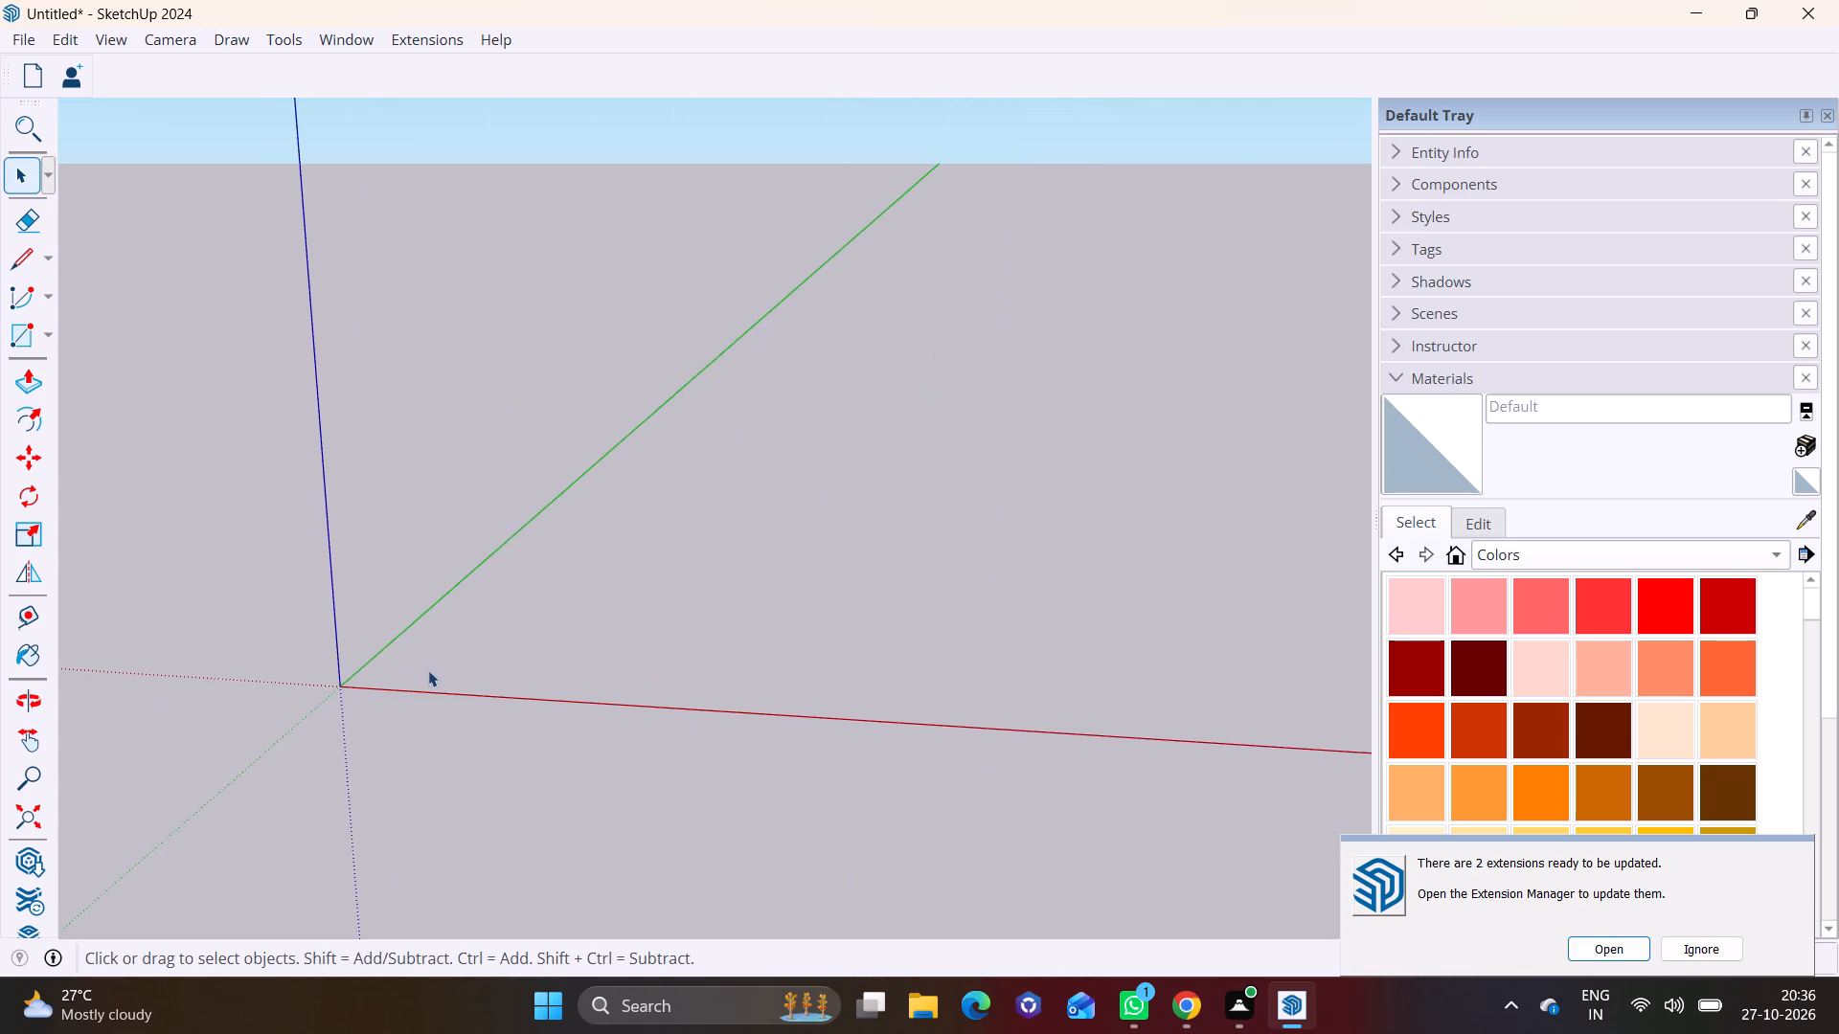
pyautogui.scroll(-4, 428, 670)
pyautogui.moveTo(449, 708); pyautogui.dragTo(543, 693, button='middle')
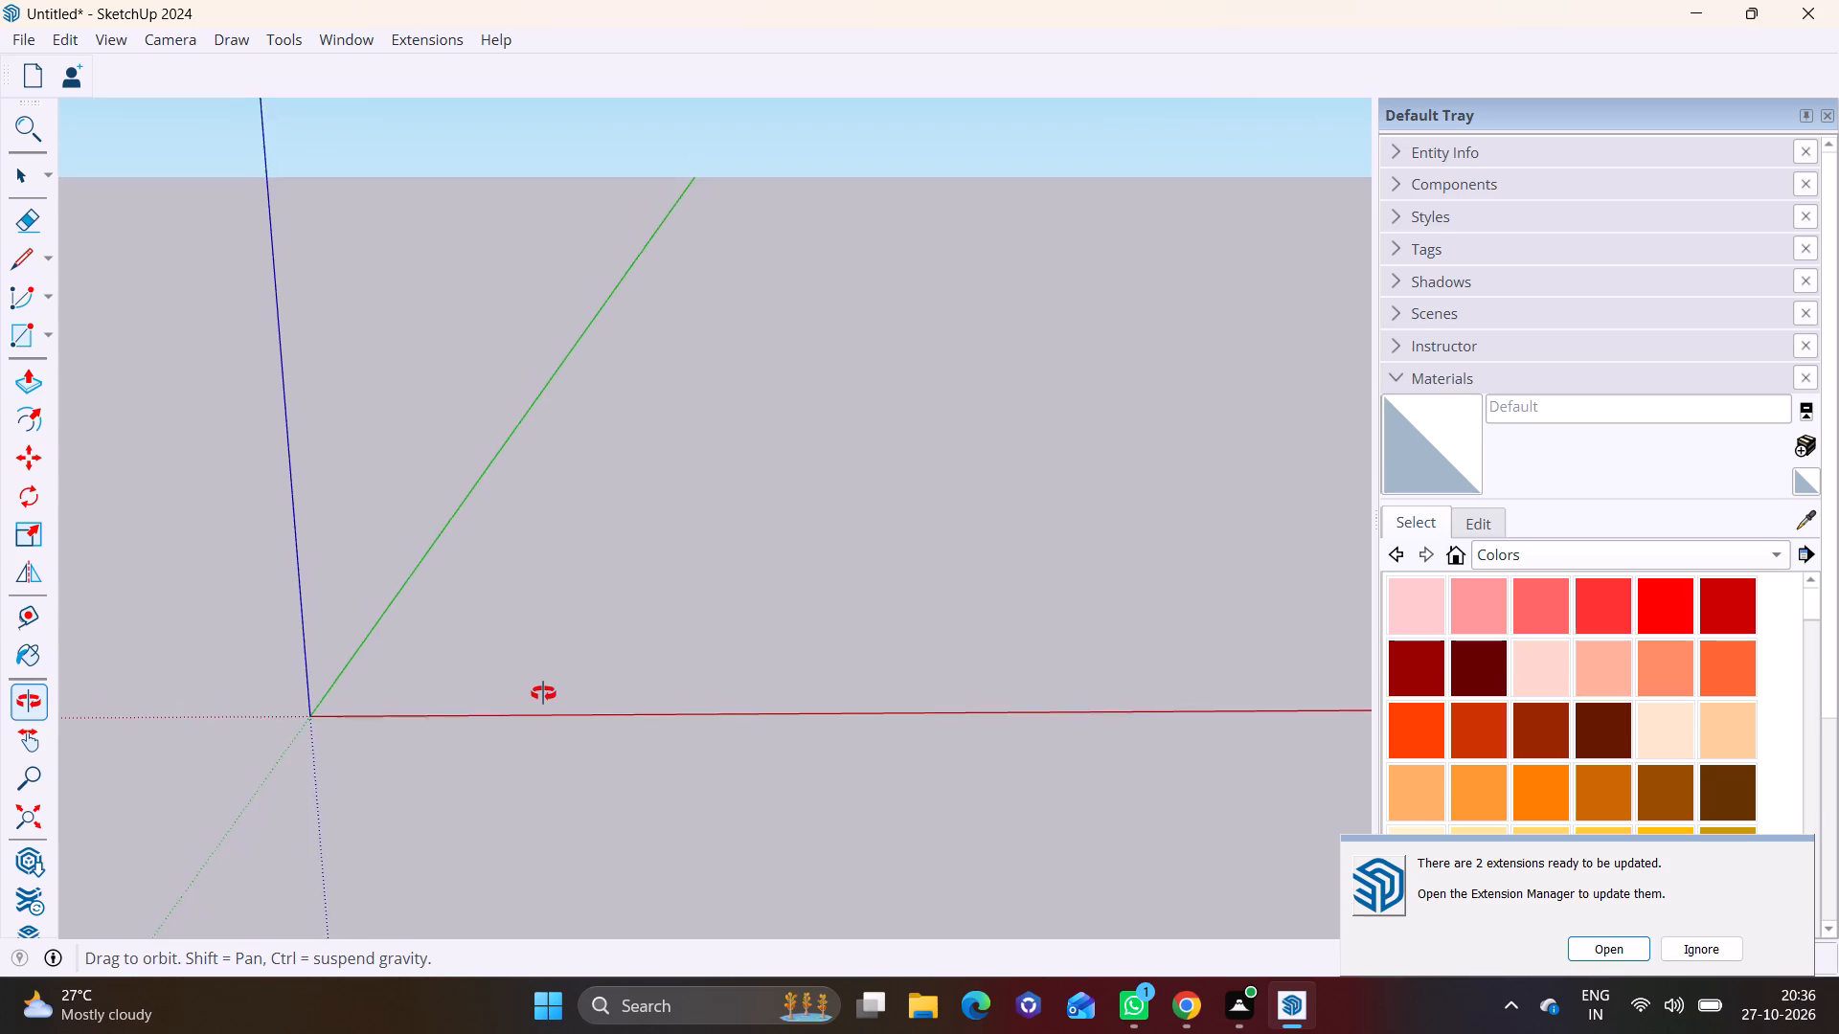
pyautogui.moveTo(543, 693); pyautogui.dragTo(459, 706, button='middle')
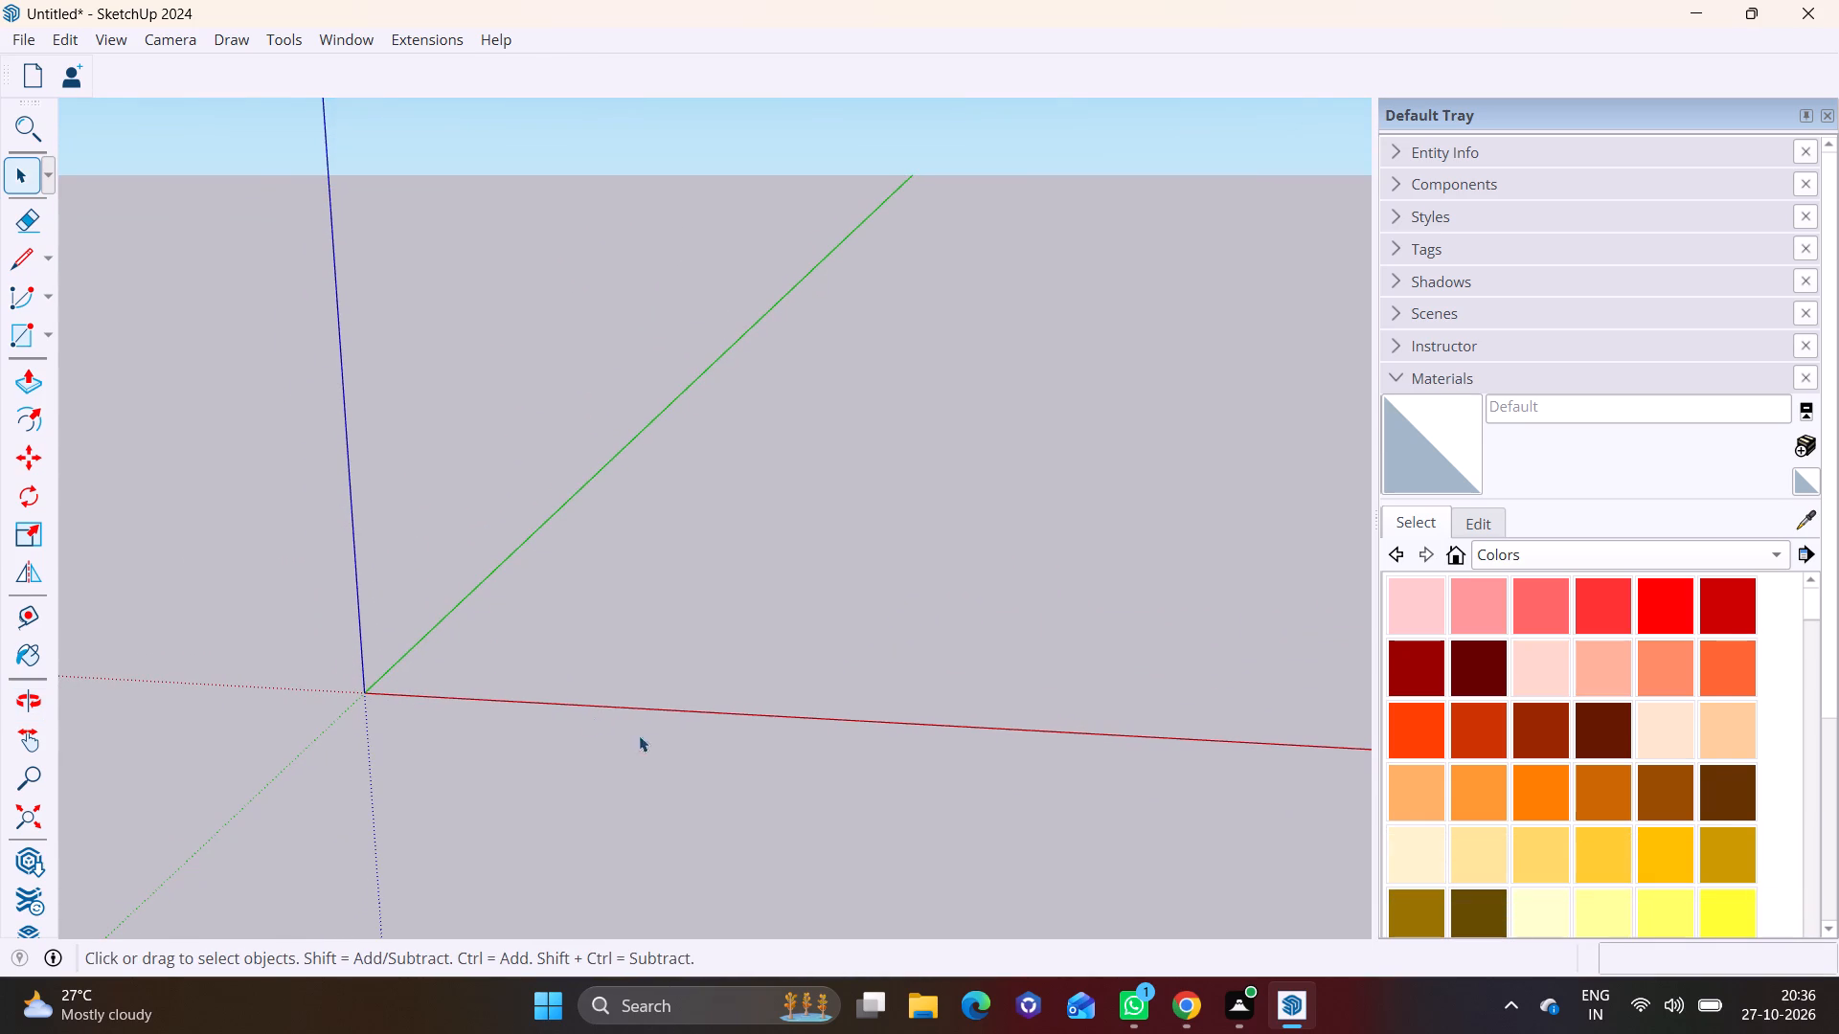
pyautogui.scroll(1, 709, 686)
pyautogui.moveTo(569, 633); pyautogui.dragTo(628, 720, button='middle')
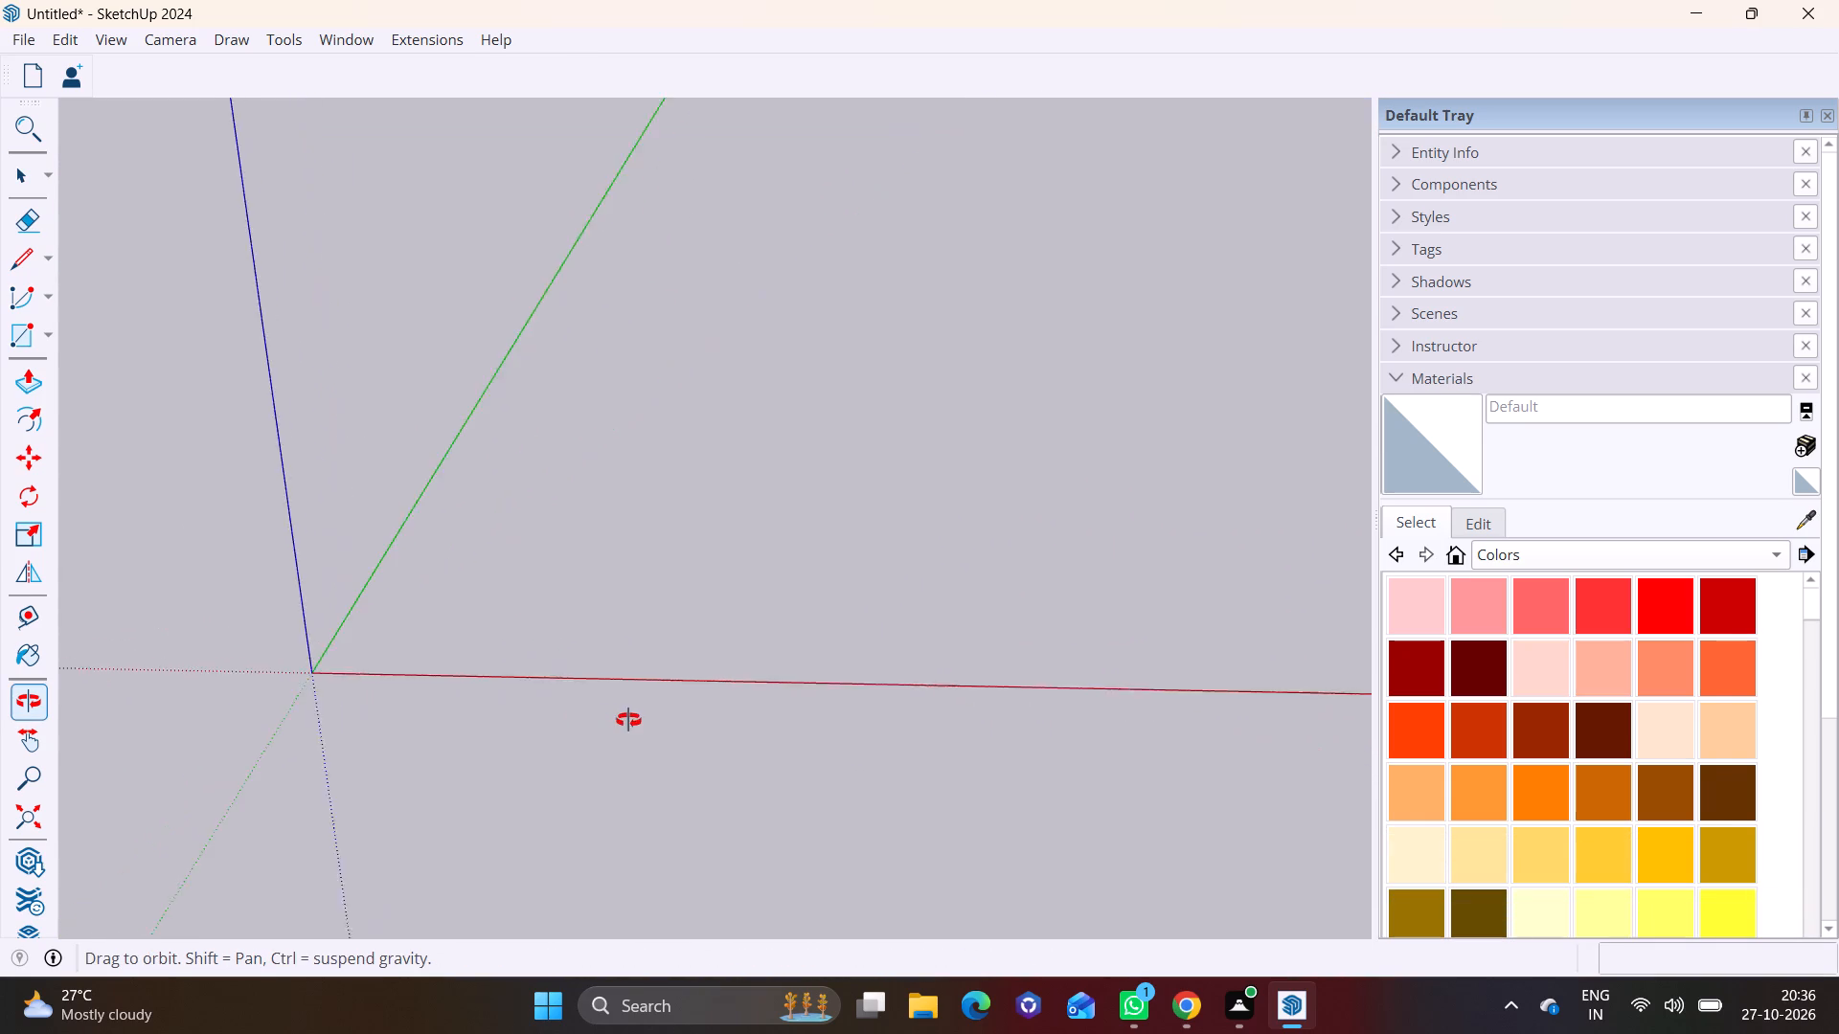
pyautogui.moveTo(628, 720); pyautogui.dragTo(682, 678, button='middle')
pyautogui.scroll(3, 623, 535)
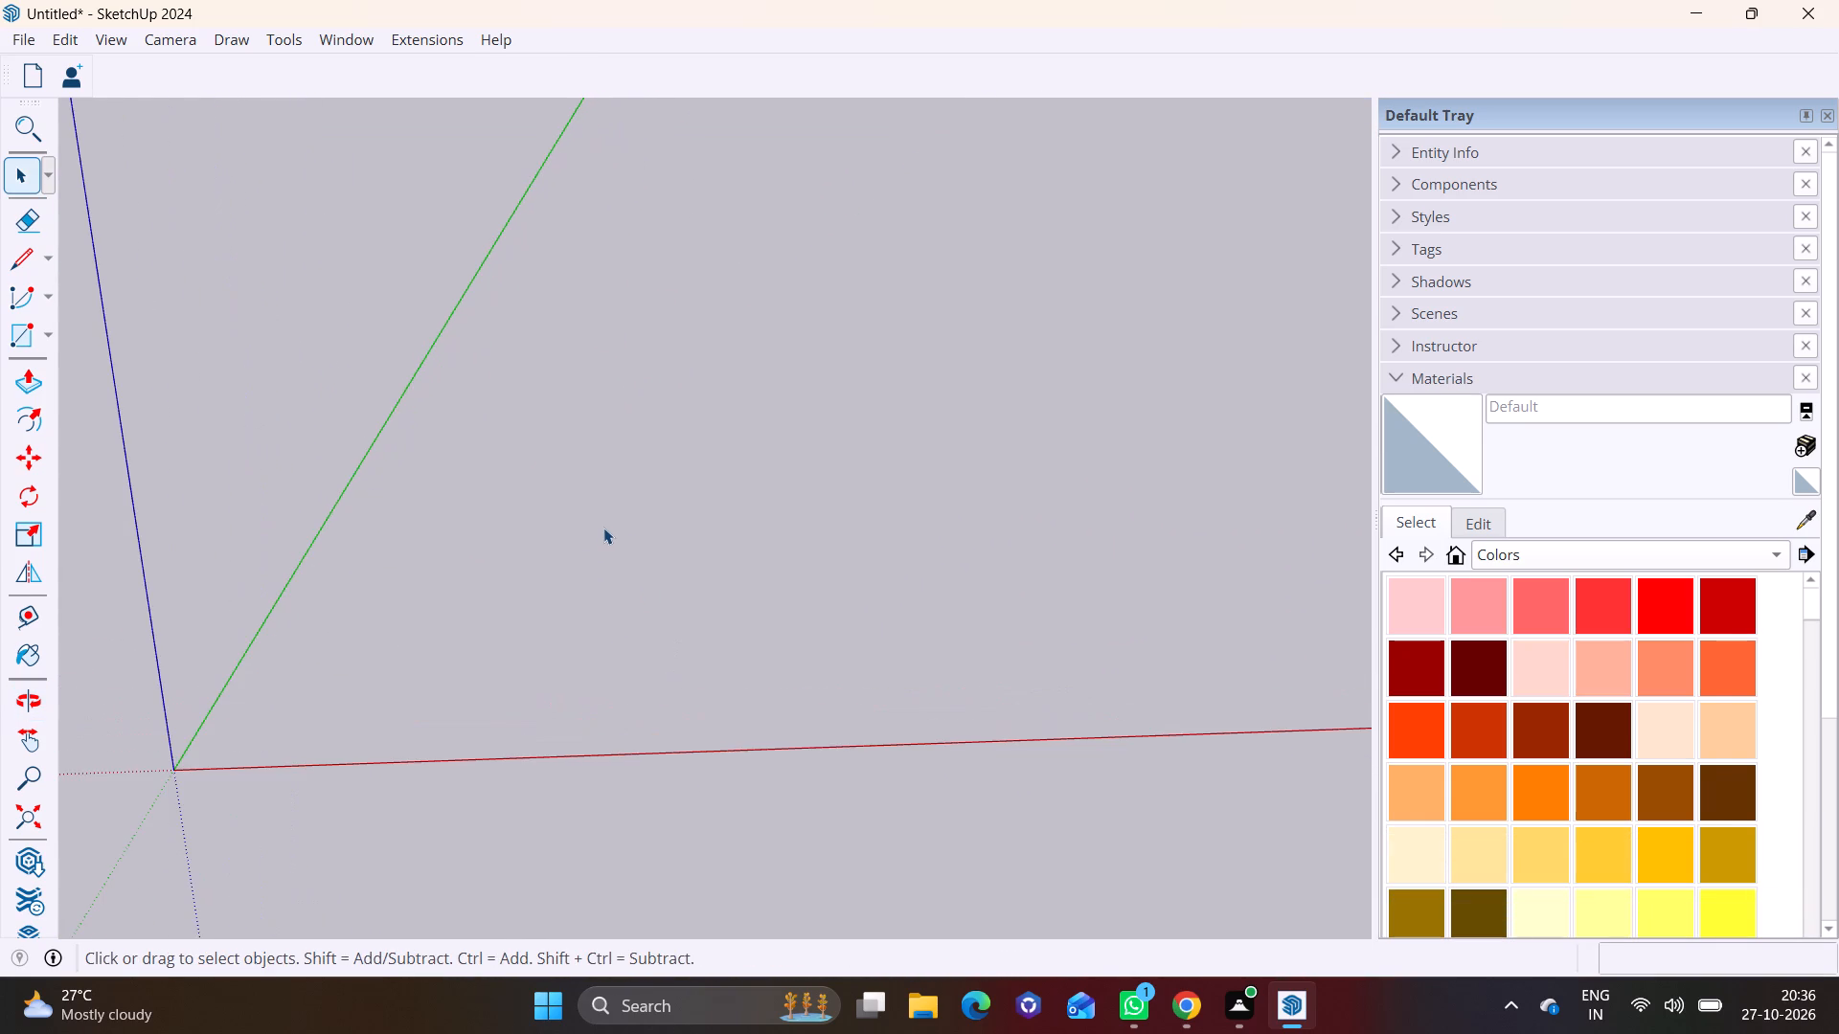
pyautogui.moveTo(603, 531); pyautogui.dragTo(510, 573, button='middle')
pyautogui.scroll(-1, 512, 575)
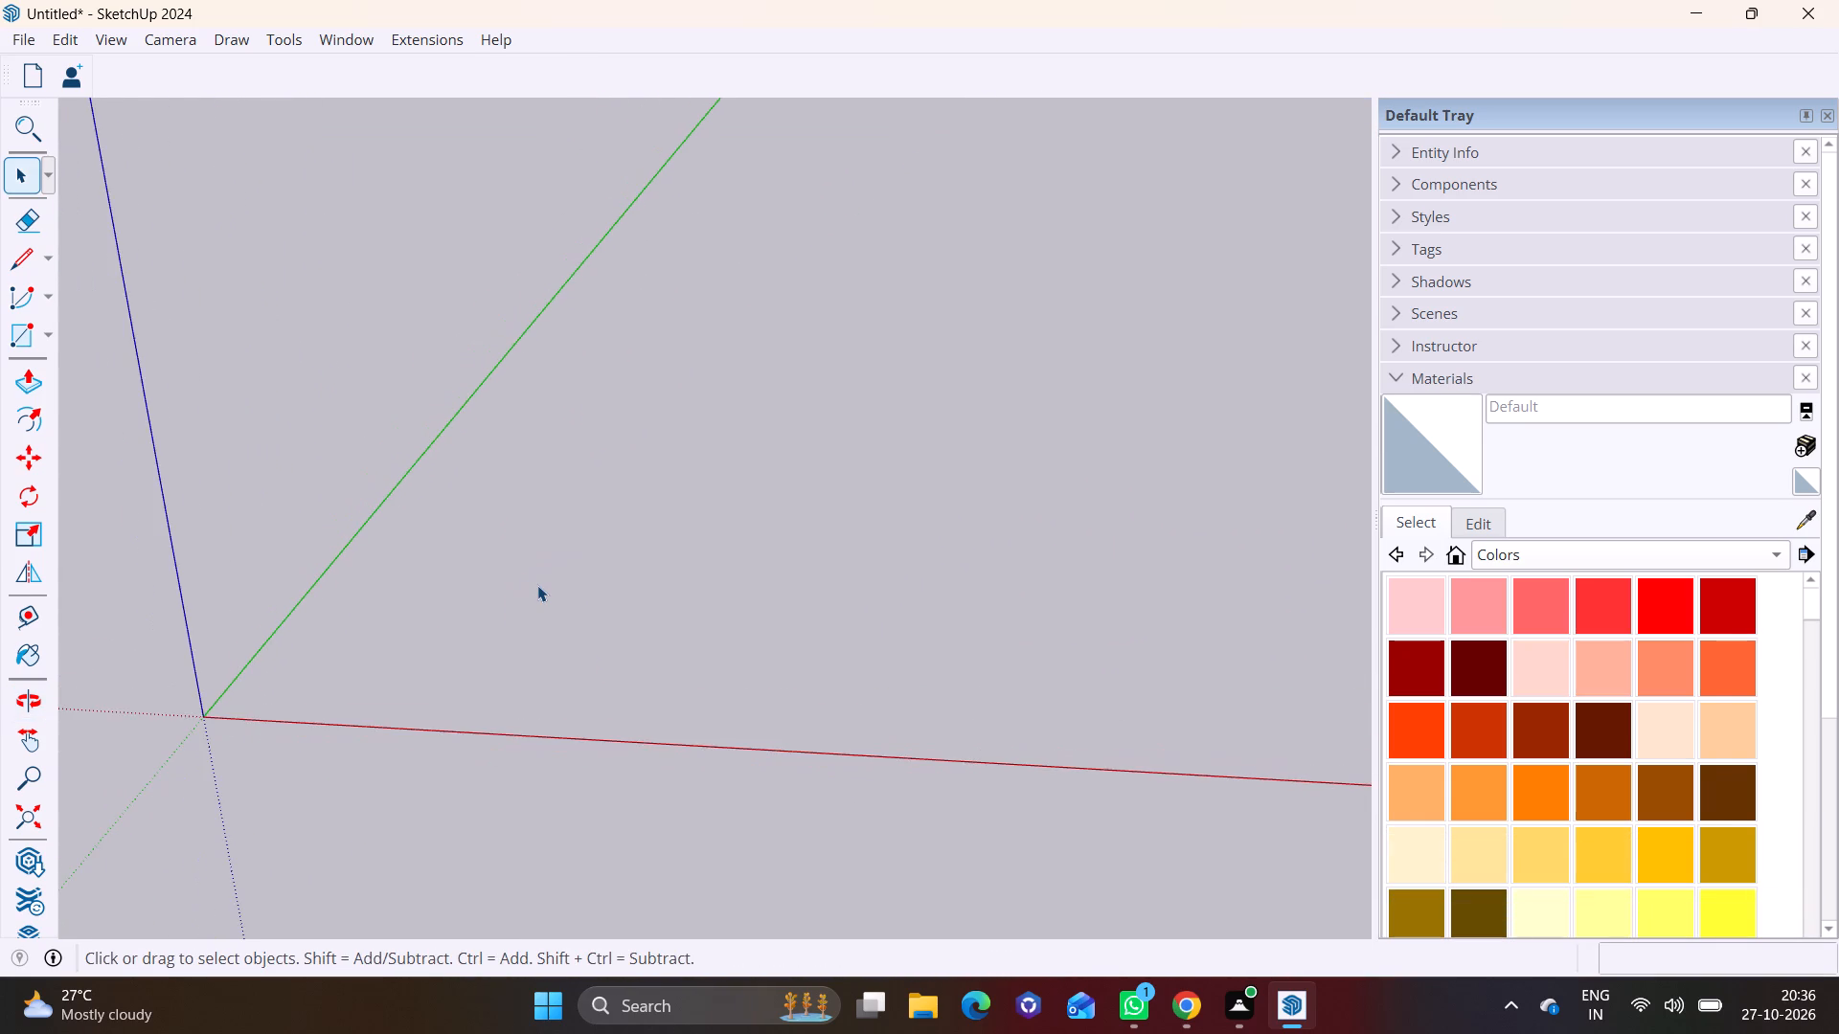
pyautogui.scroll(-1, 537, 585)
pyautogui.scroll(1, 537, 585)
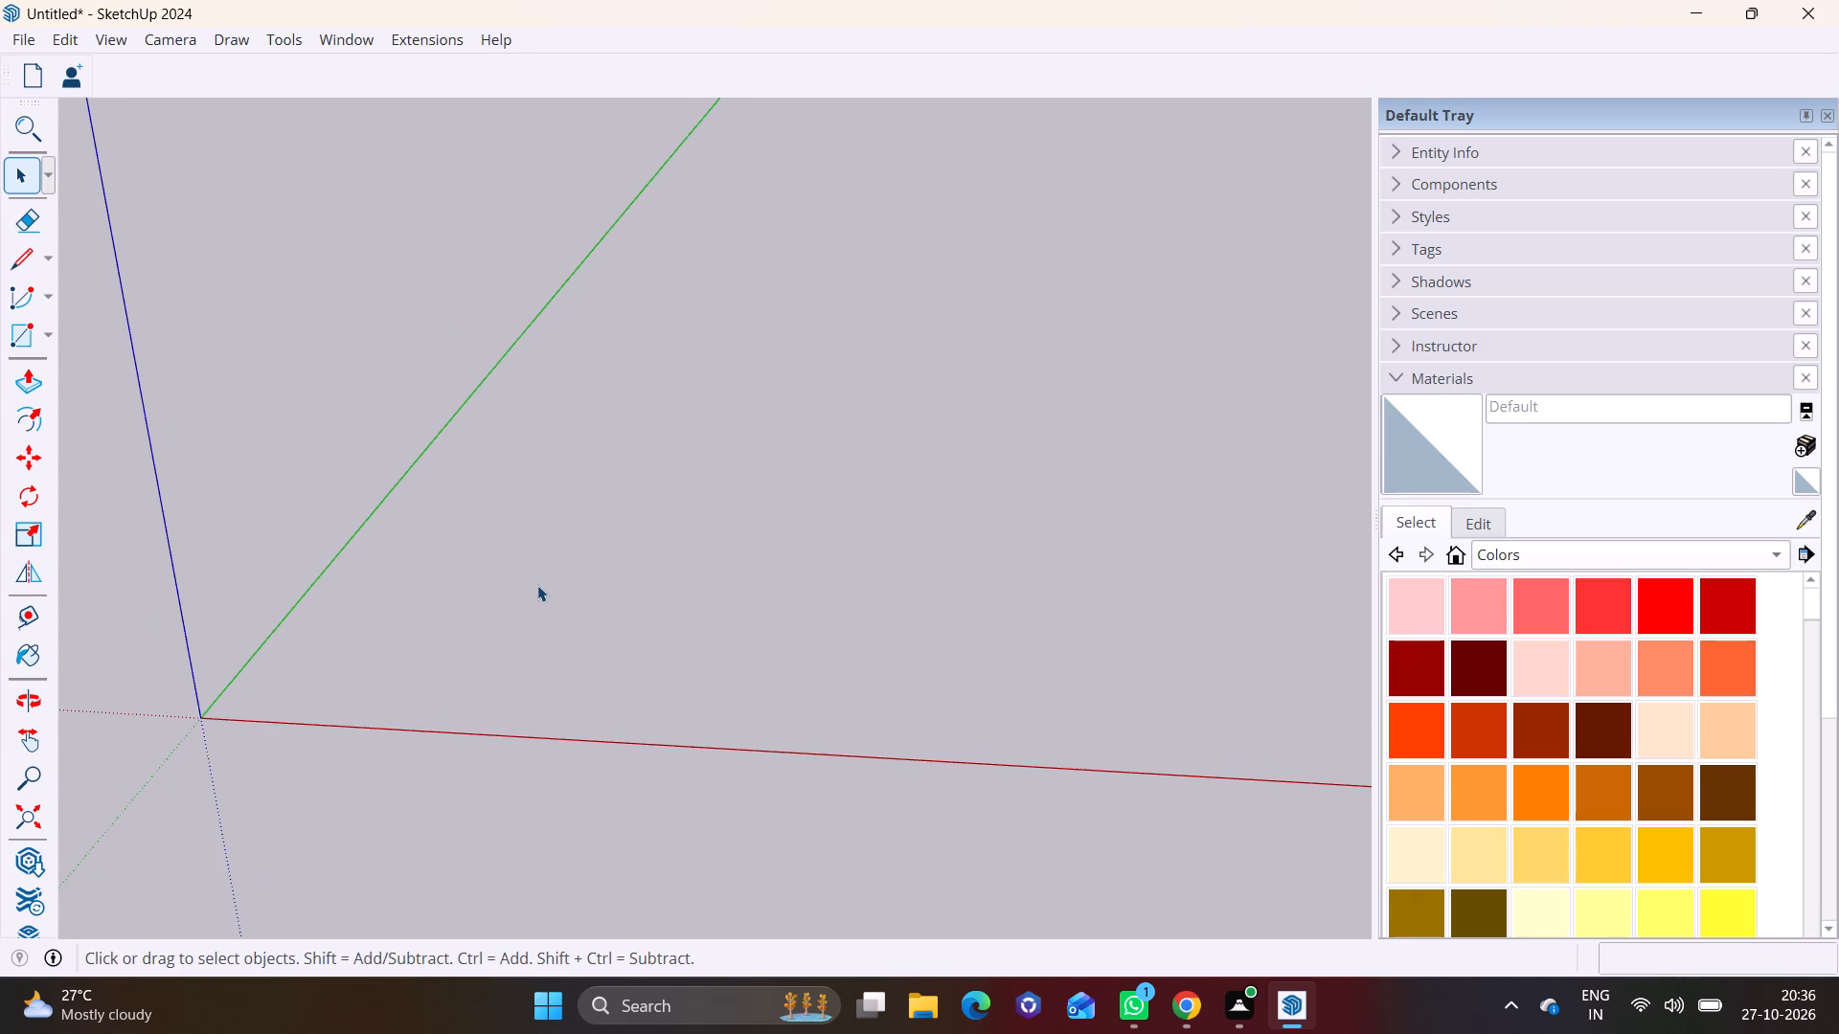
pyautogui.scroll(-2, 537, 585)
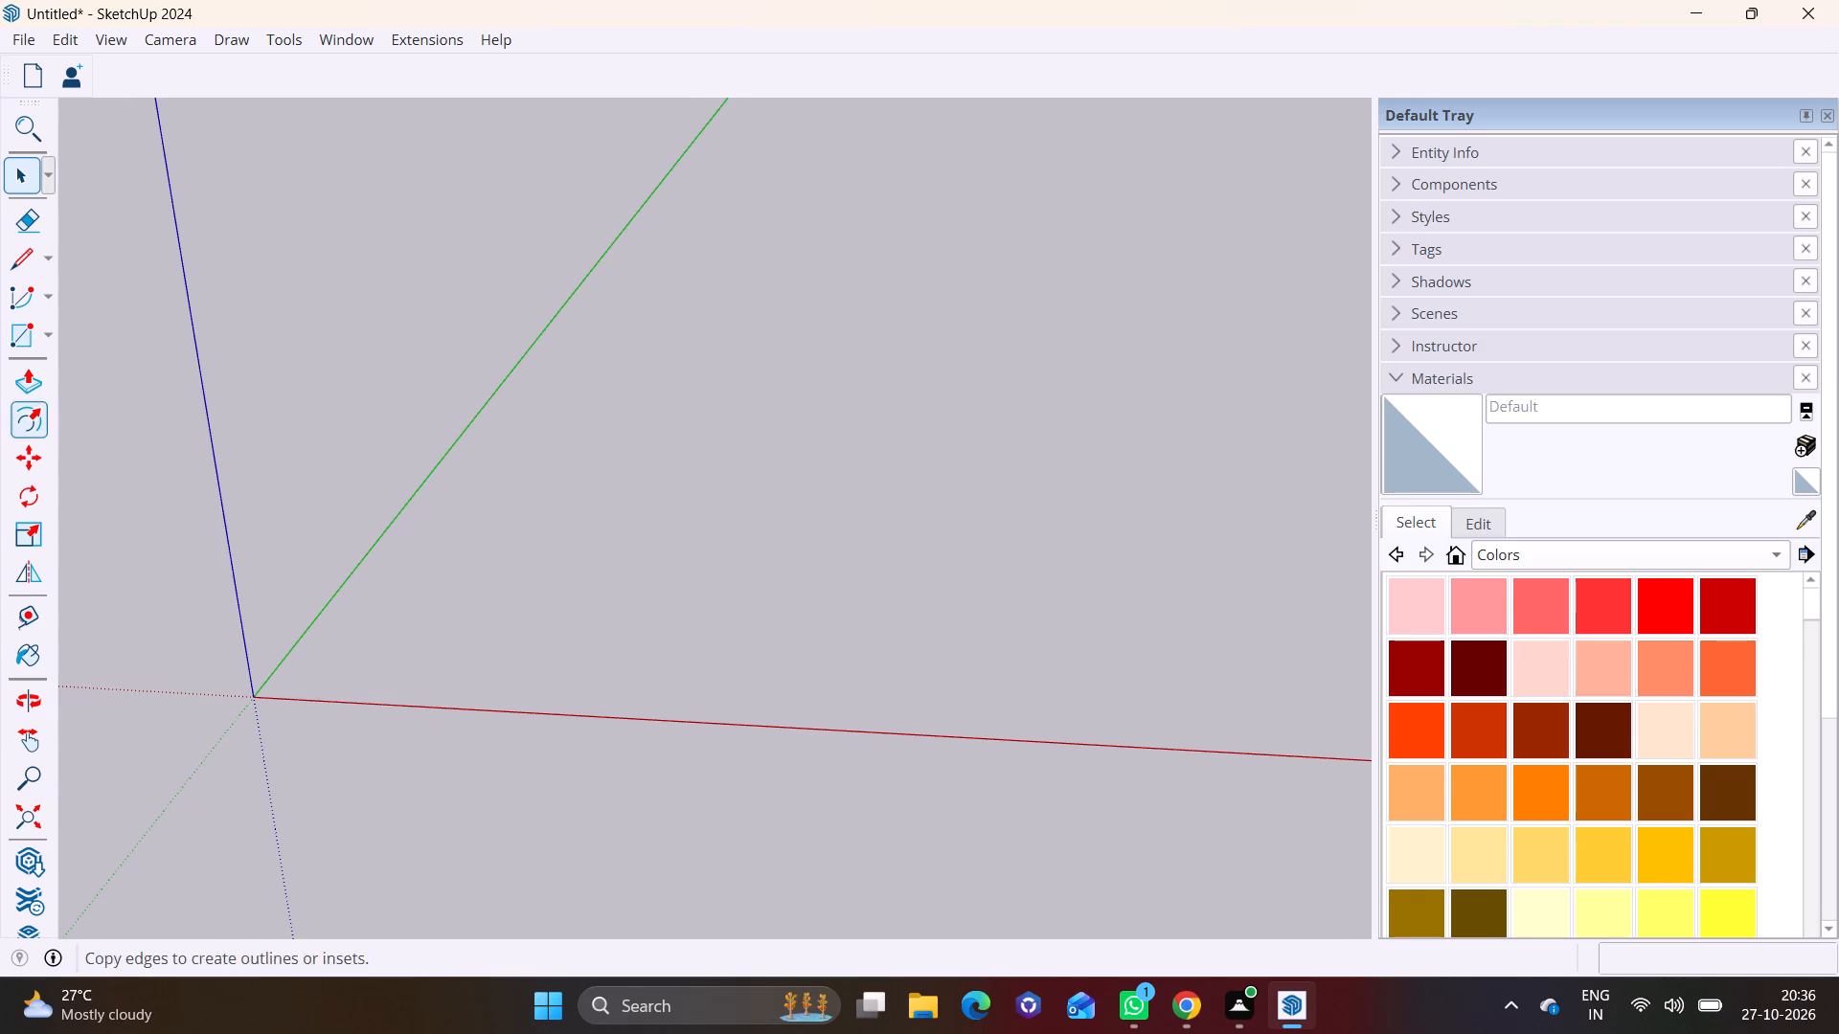
# Start the Rectangle tool to draw a rectangle in the empty model.
pyautogui.click(48, 334)
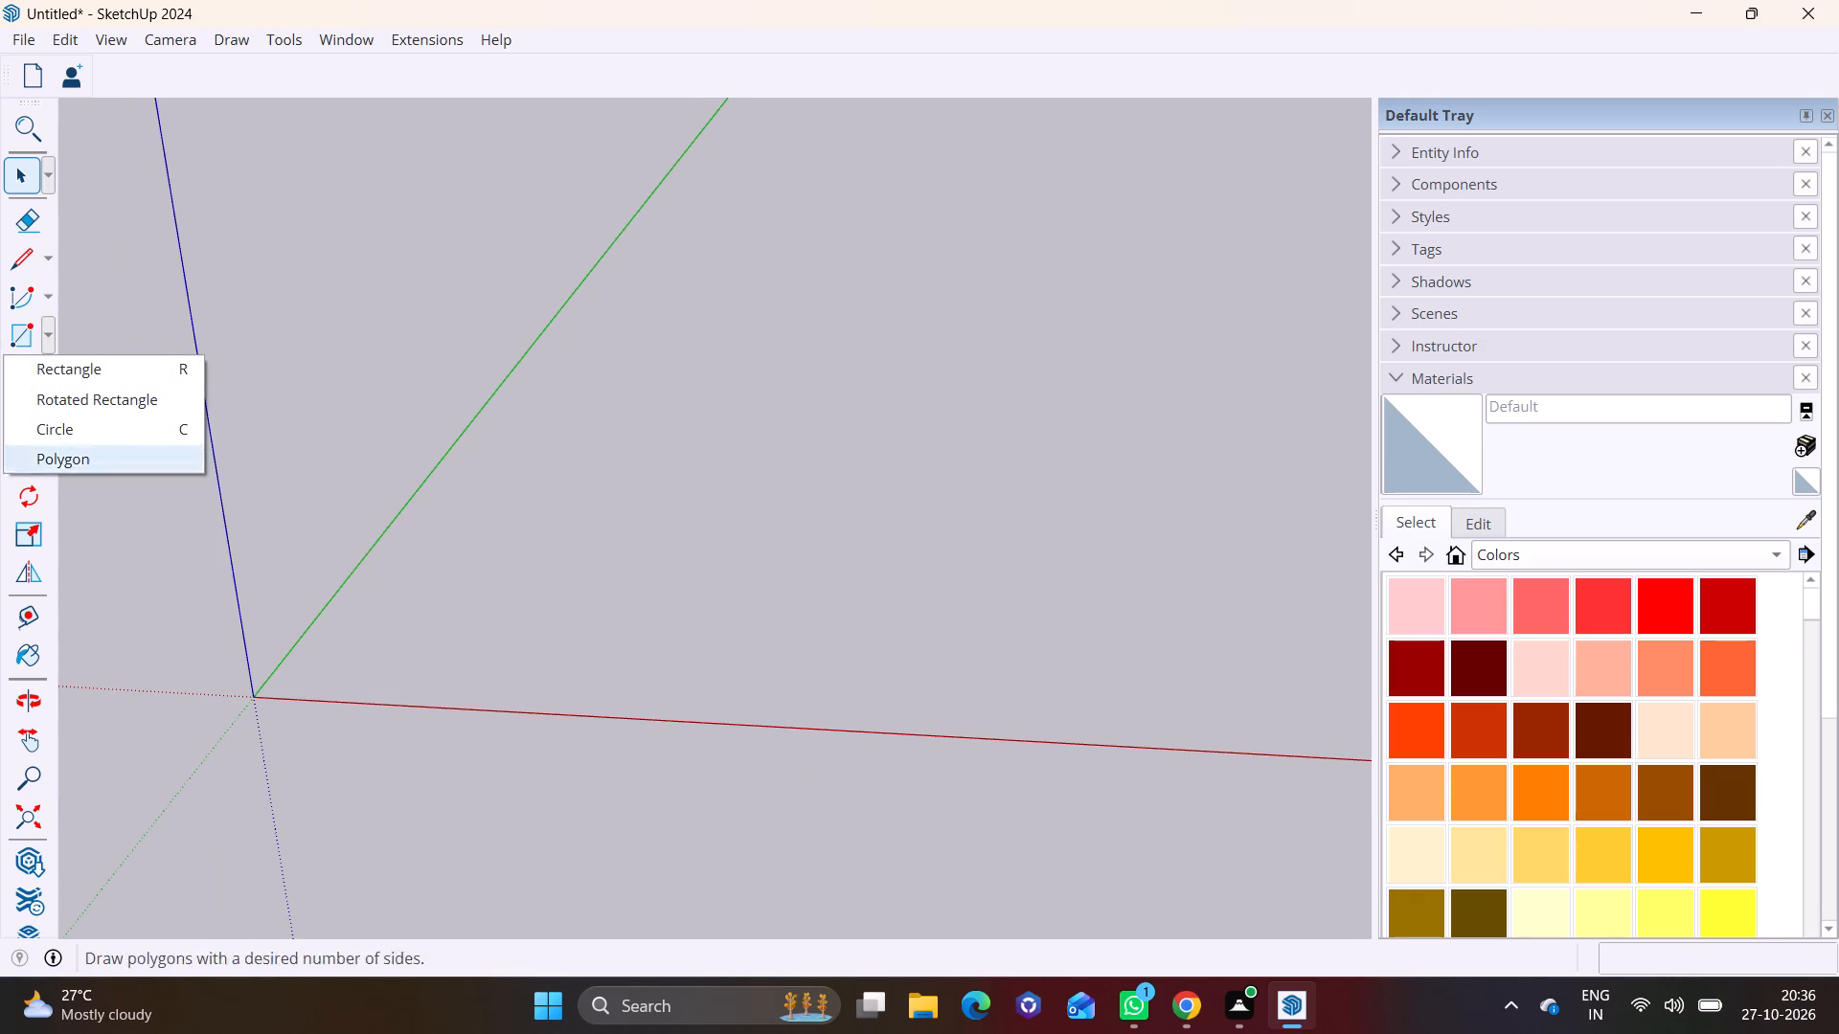
pyautogui.click(156, 363)
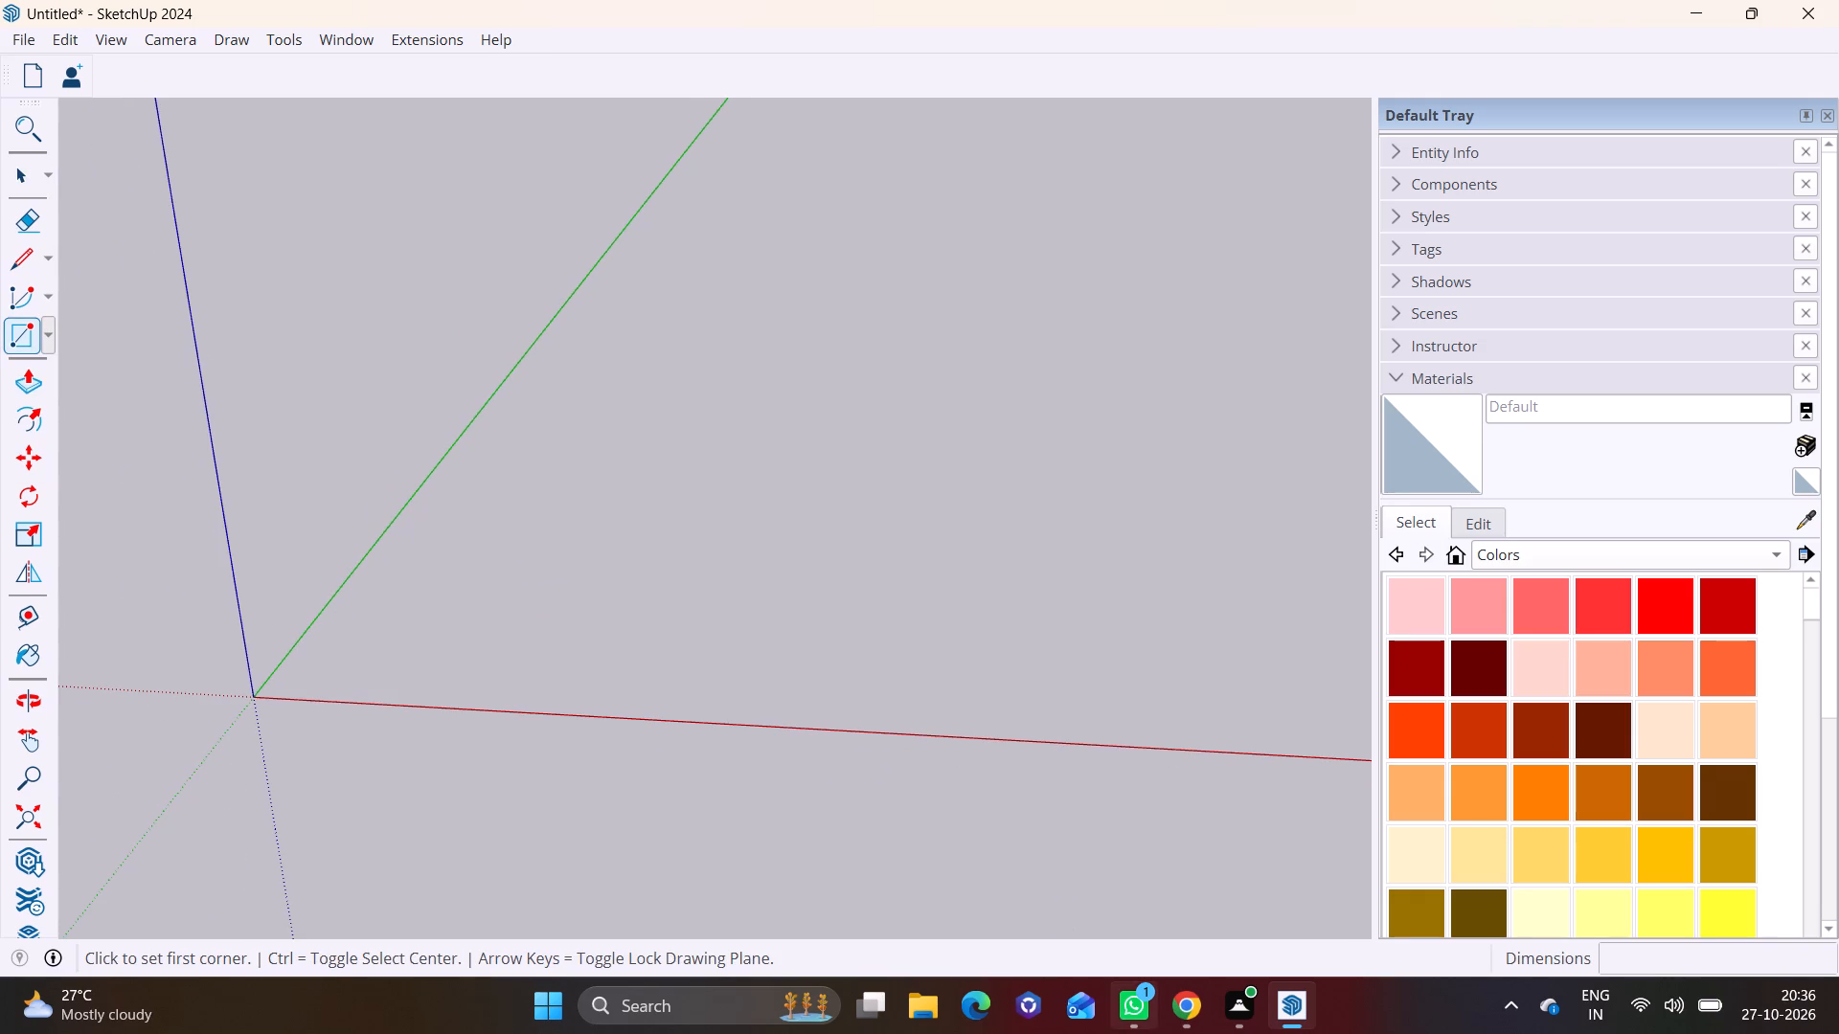
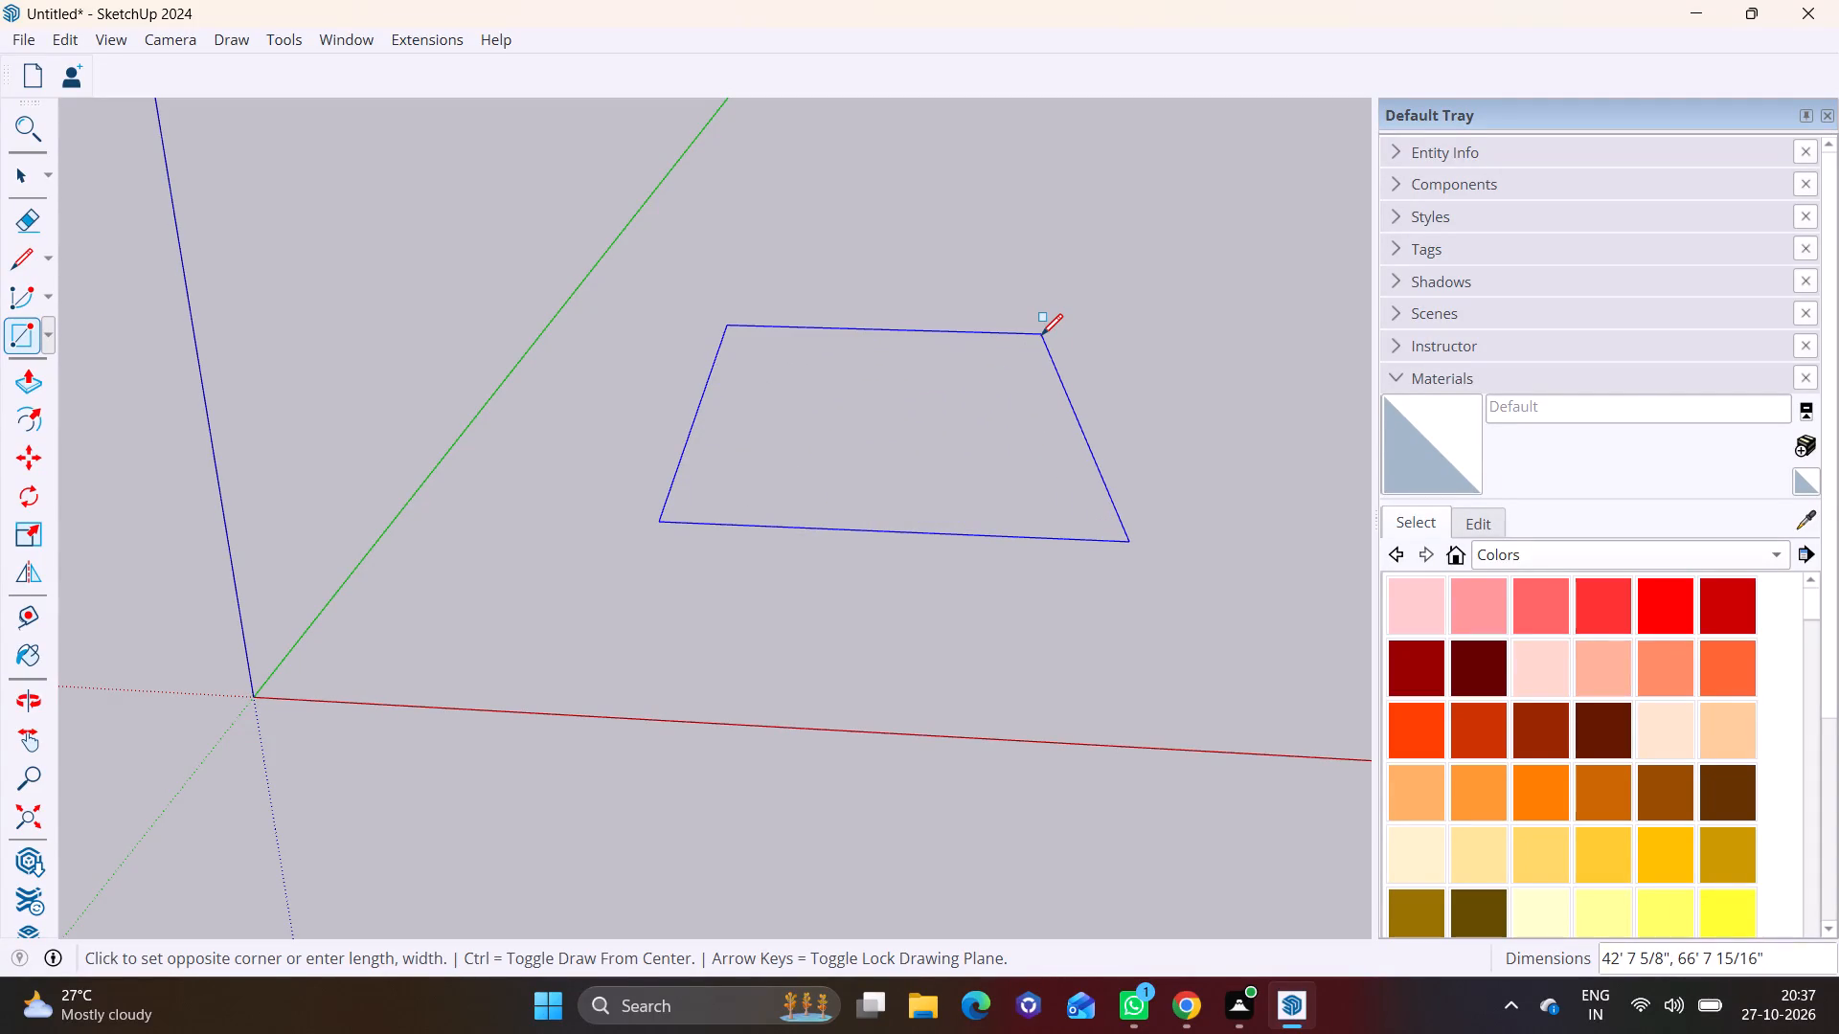
# Draw the rectangle on the ground plane with dimensions of 30' by 30'.
pyautogui.write("30',30'")
pyautogui.press('Return')
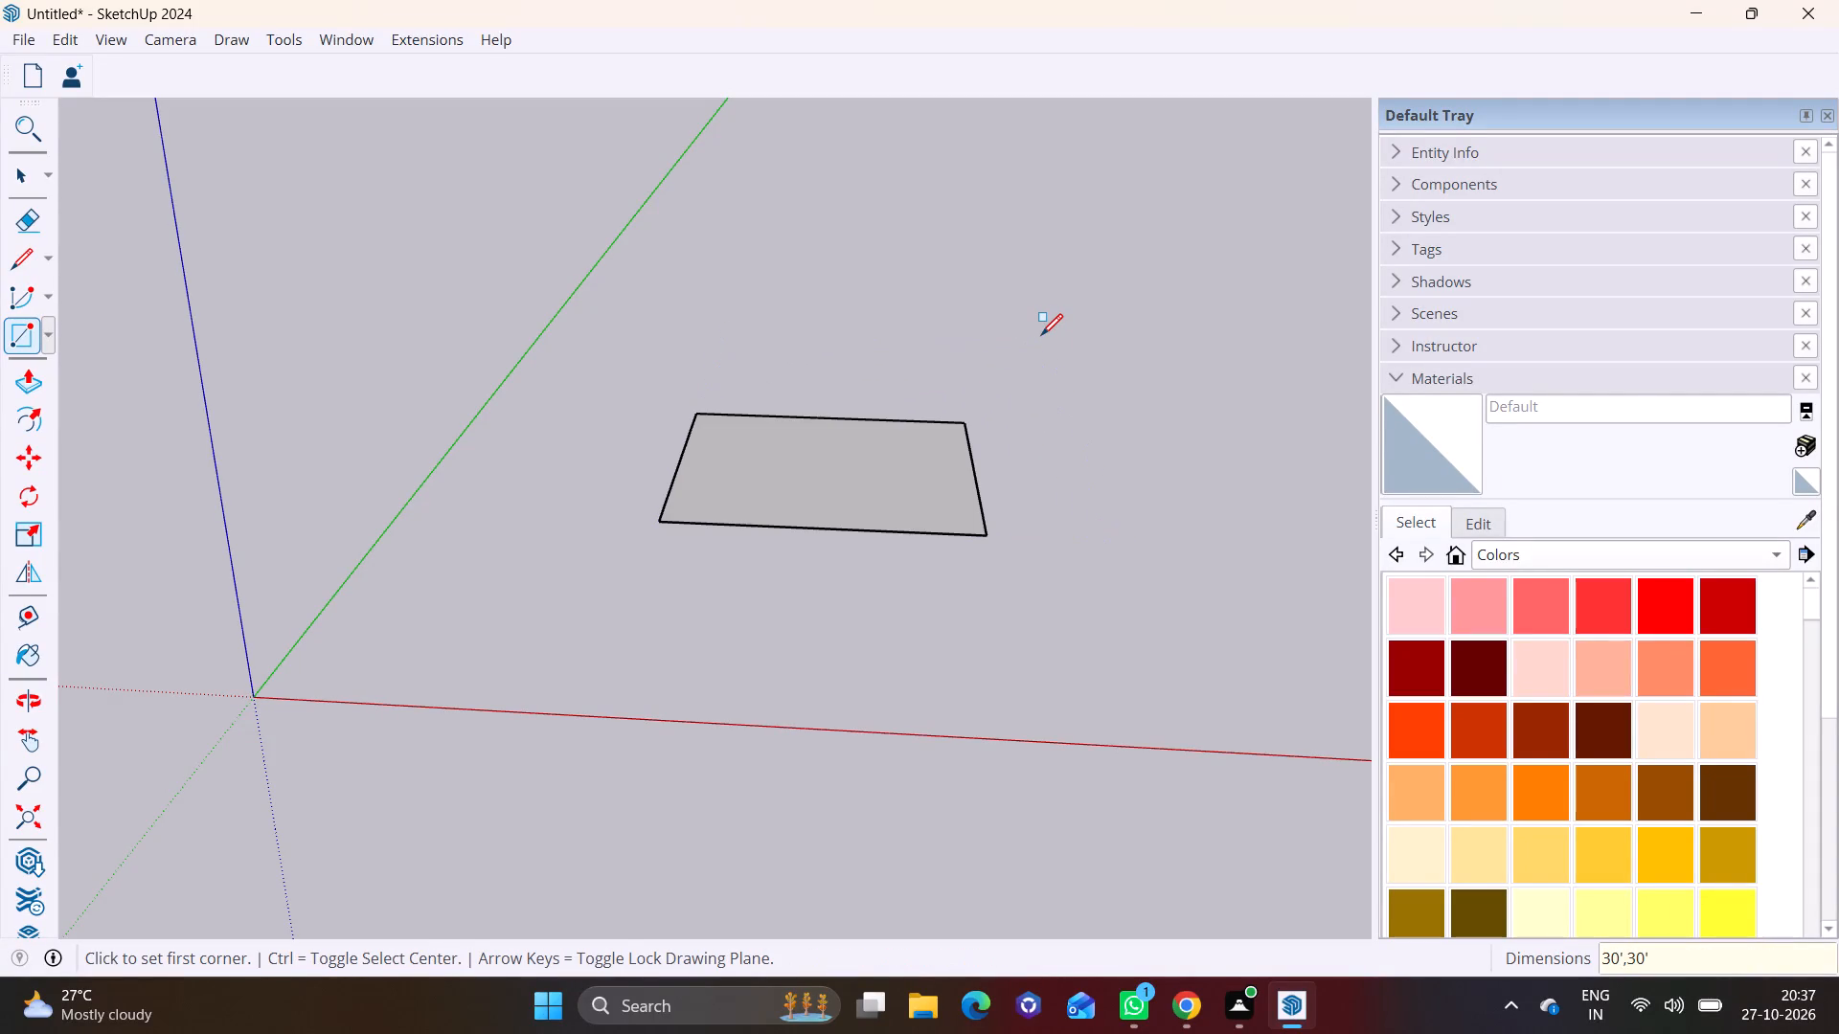
# Select the square face and start an Offset of its outline.
pyautogui.scroll(-1, 934, 404)
pyautogui.moveTo(913, 425); pyautogui.dragTo(822, 540, button='middle')
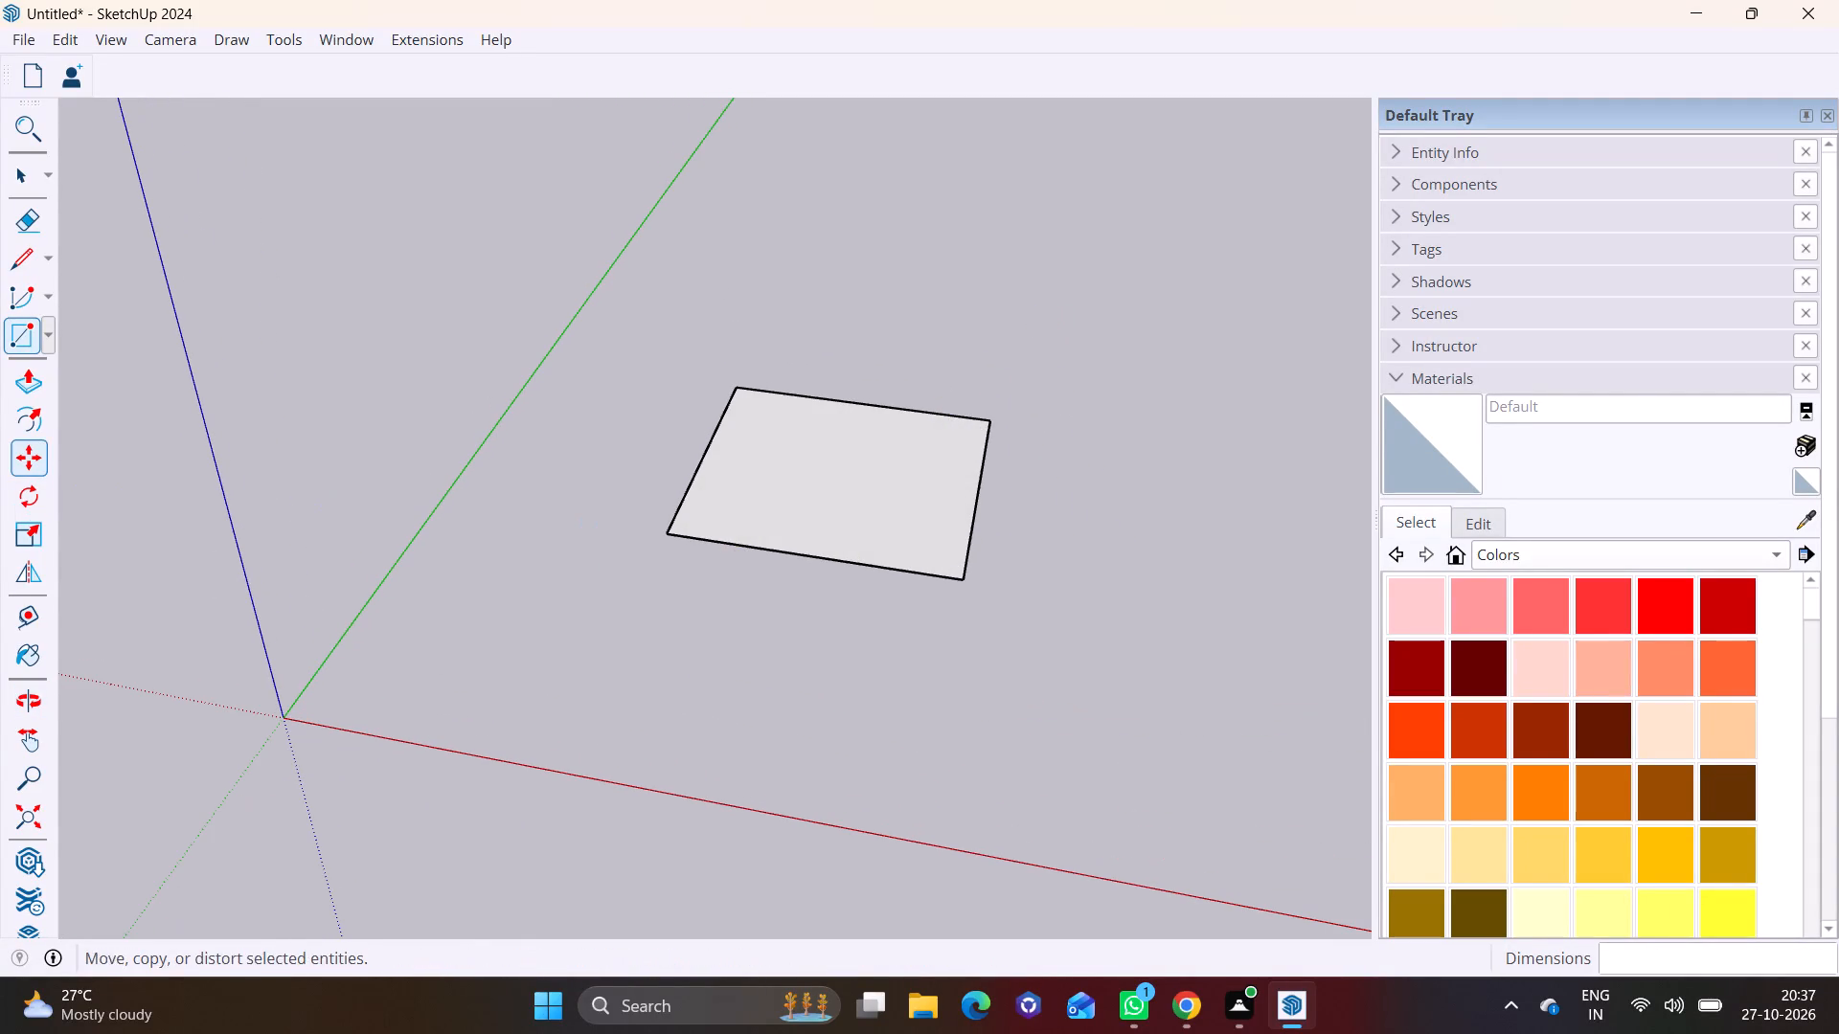
pyautogui.click(13, 178)
pyautogui.click(818, 503)
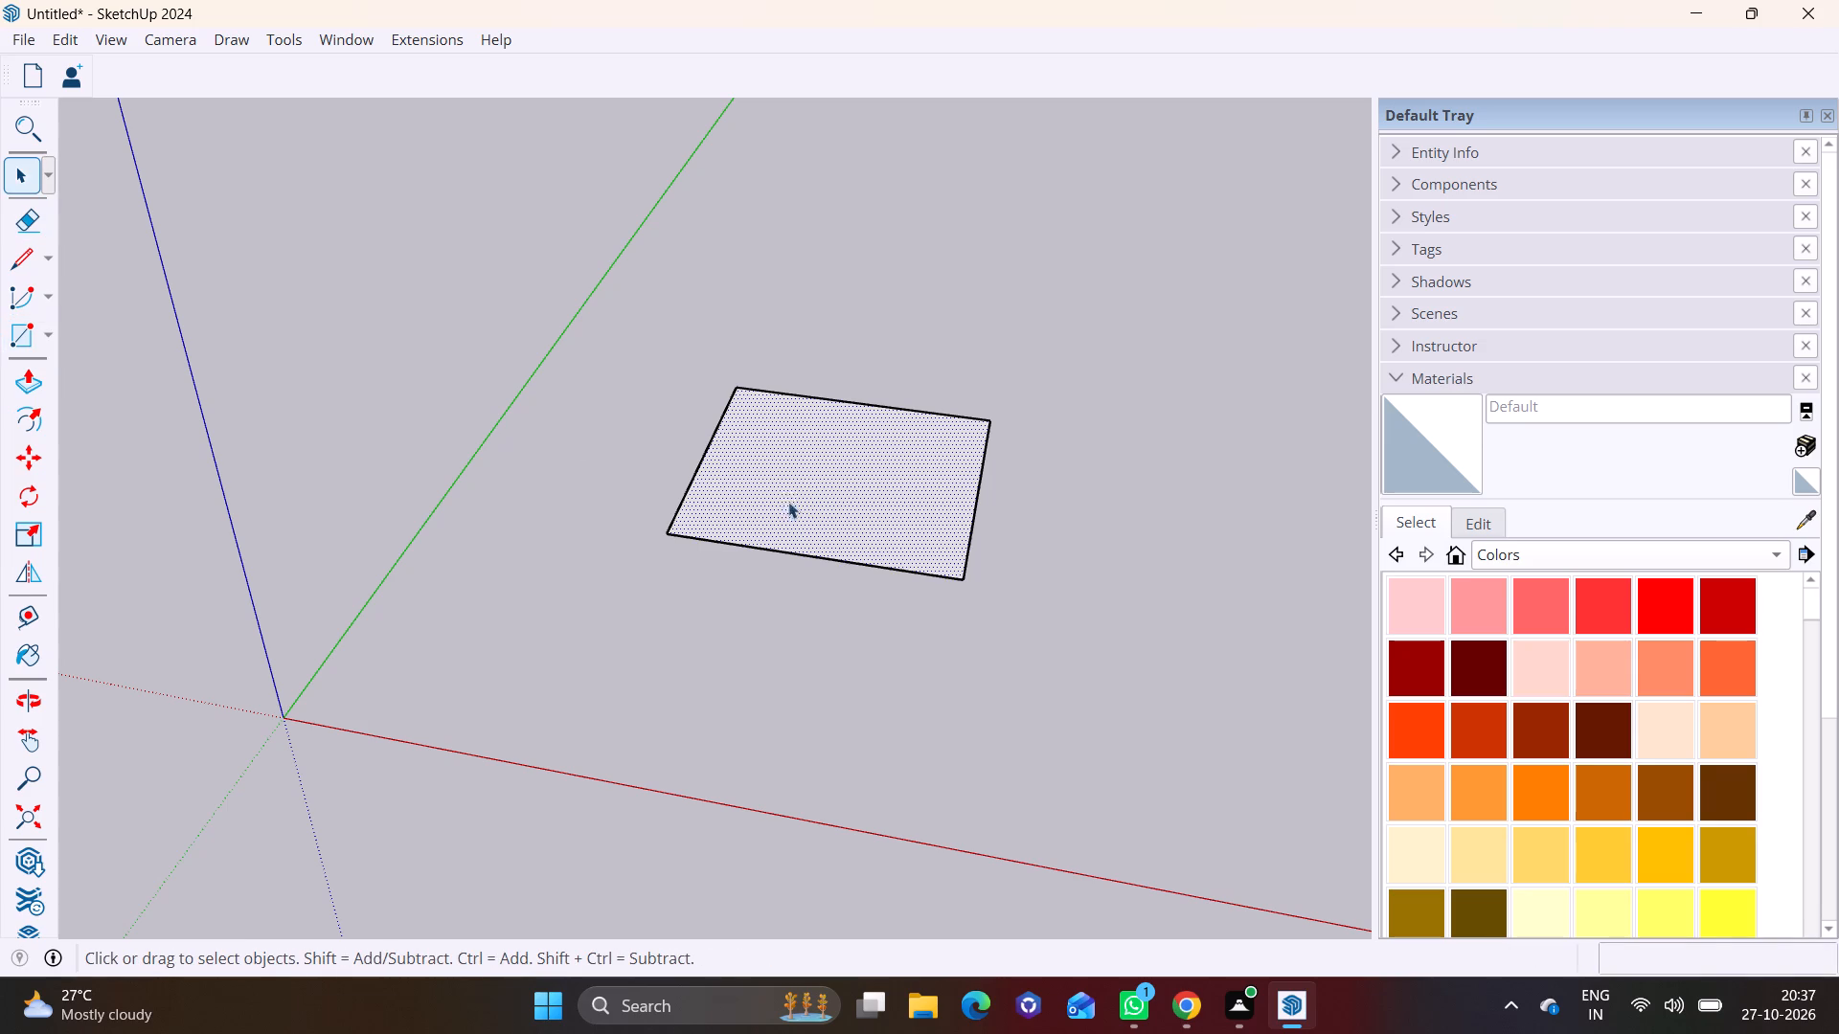
pyautogui.click(37, 407)
pyautogui.click(857, 509)
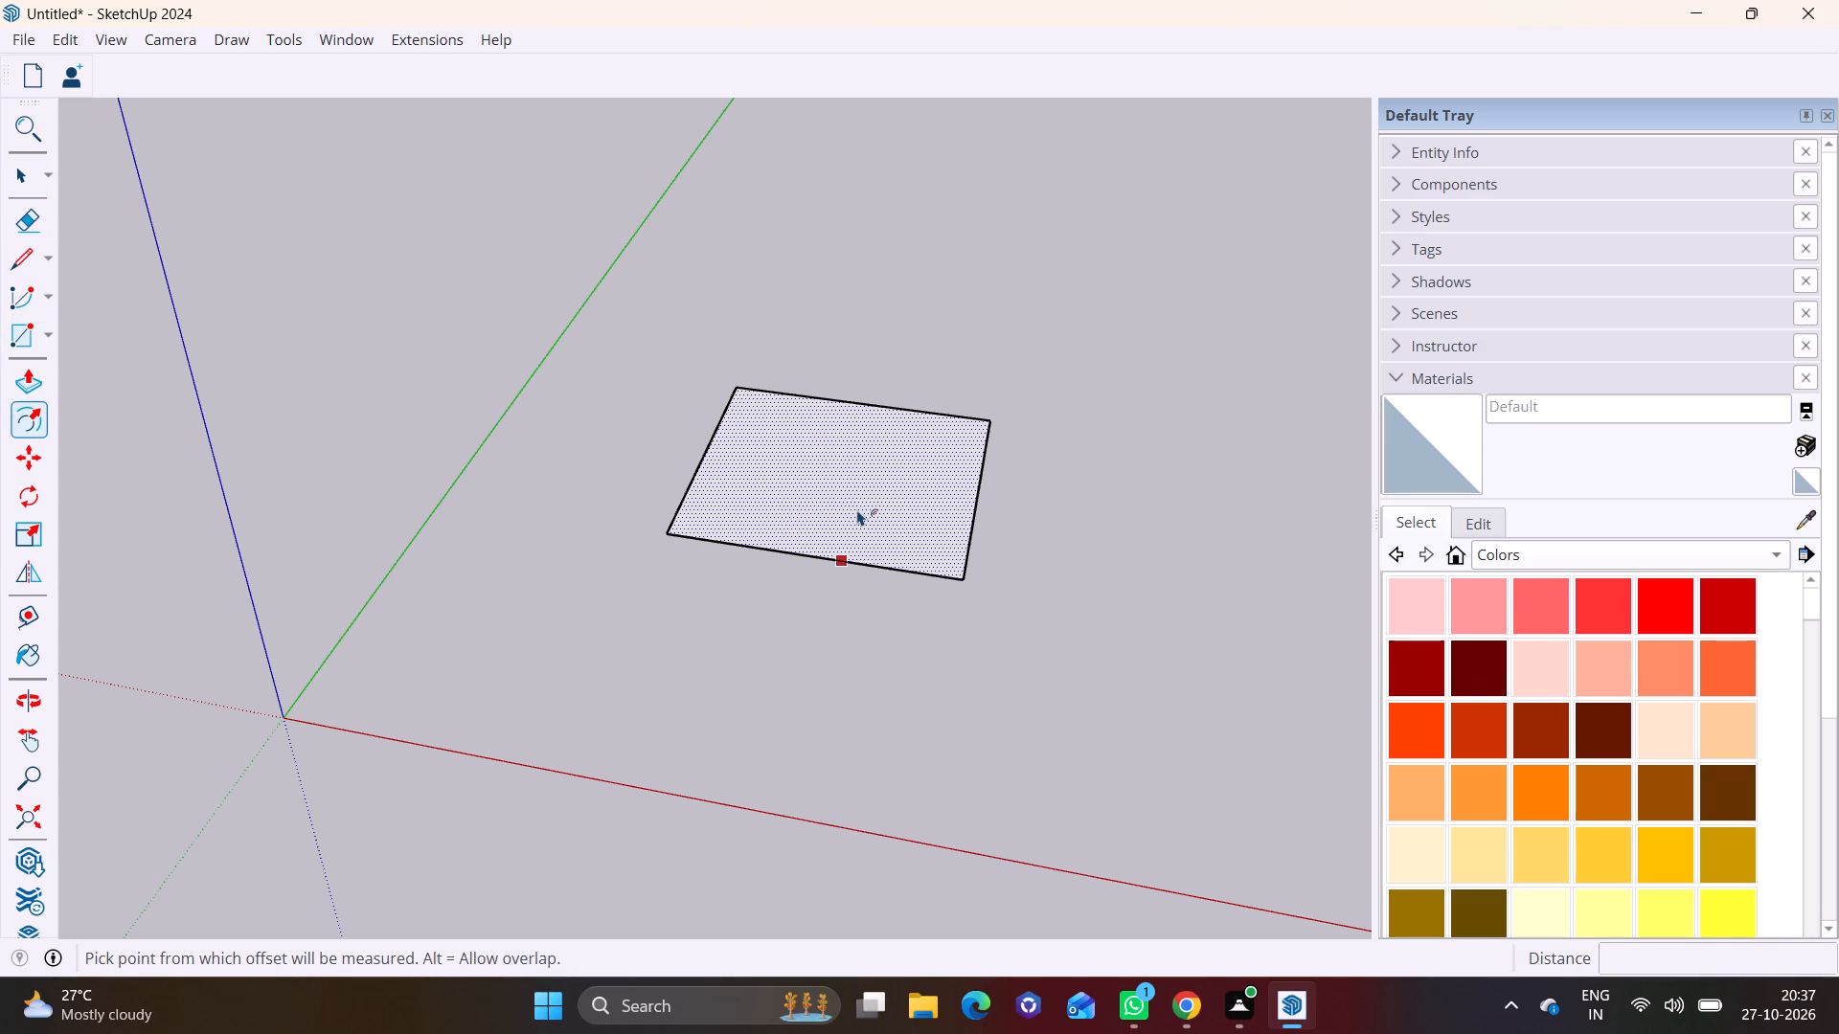
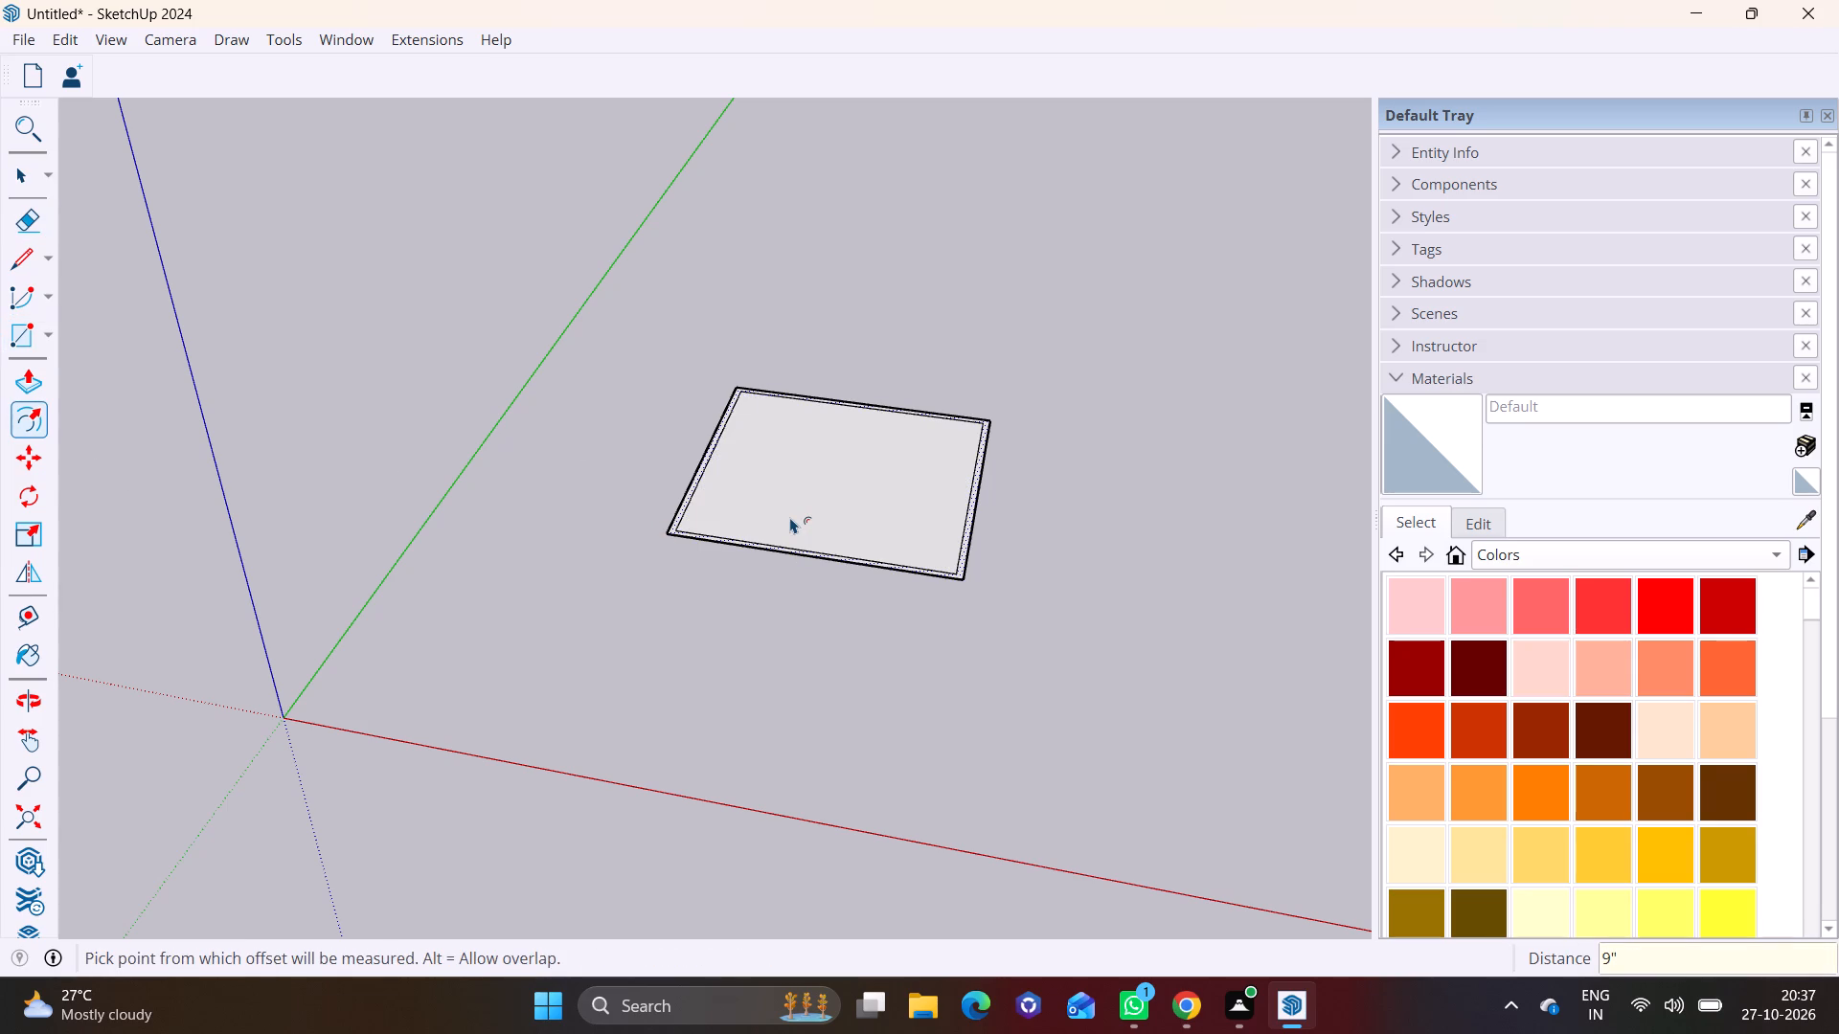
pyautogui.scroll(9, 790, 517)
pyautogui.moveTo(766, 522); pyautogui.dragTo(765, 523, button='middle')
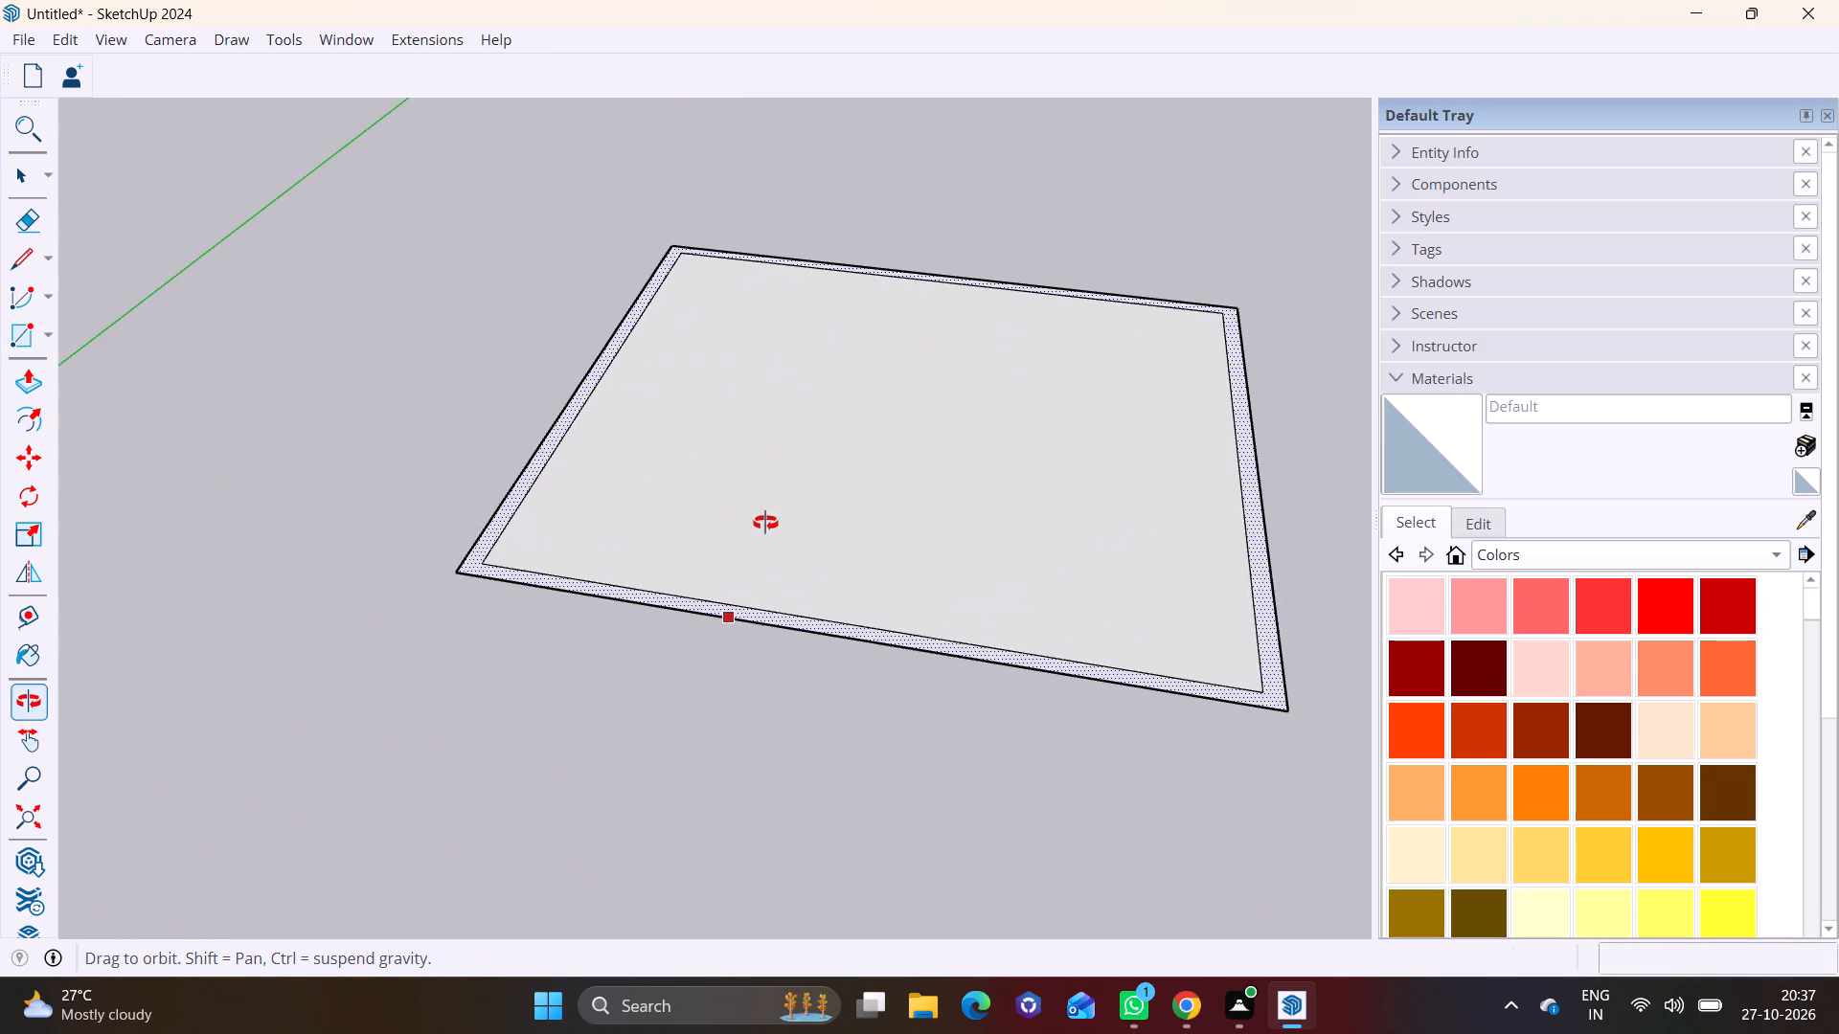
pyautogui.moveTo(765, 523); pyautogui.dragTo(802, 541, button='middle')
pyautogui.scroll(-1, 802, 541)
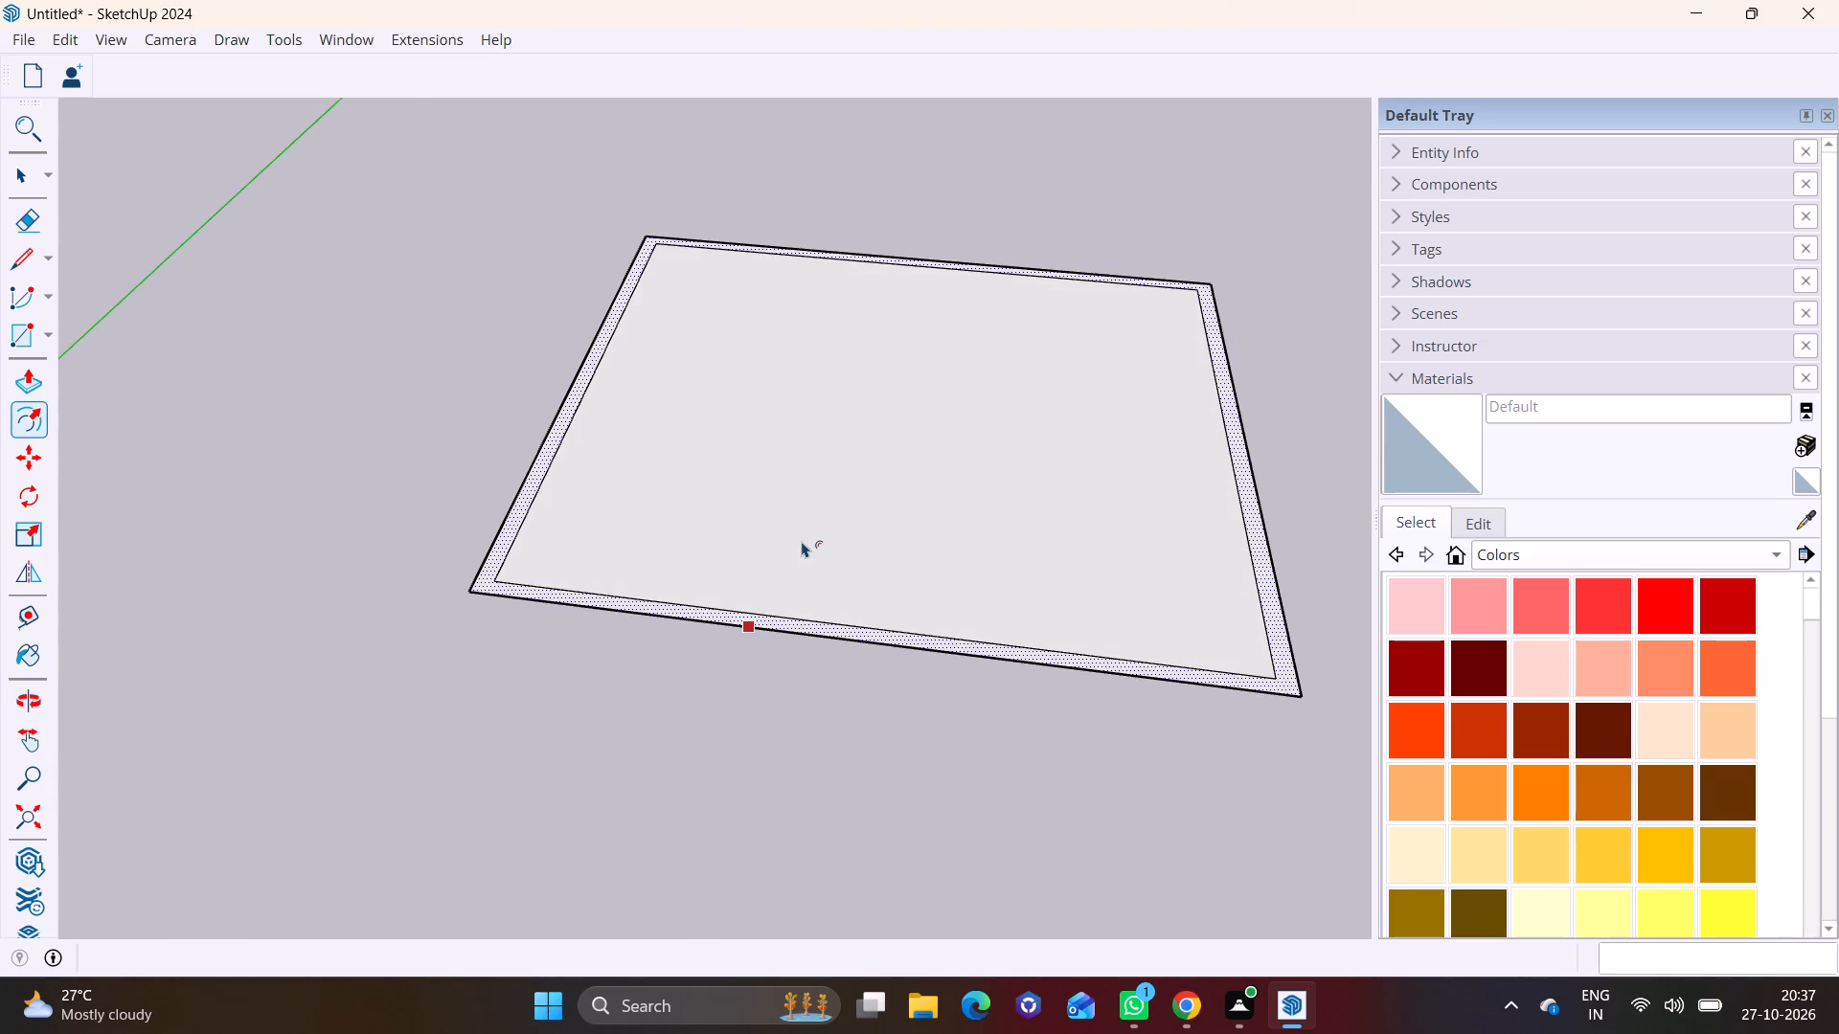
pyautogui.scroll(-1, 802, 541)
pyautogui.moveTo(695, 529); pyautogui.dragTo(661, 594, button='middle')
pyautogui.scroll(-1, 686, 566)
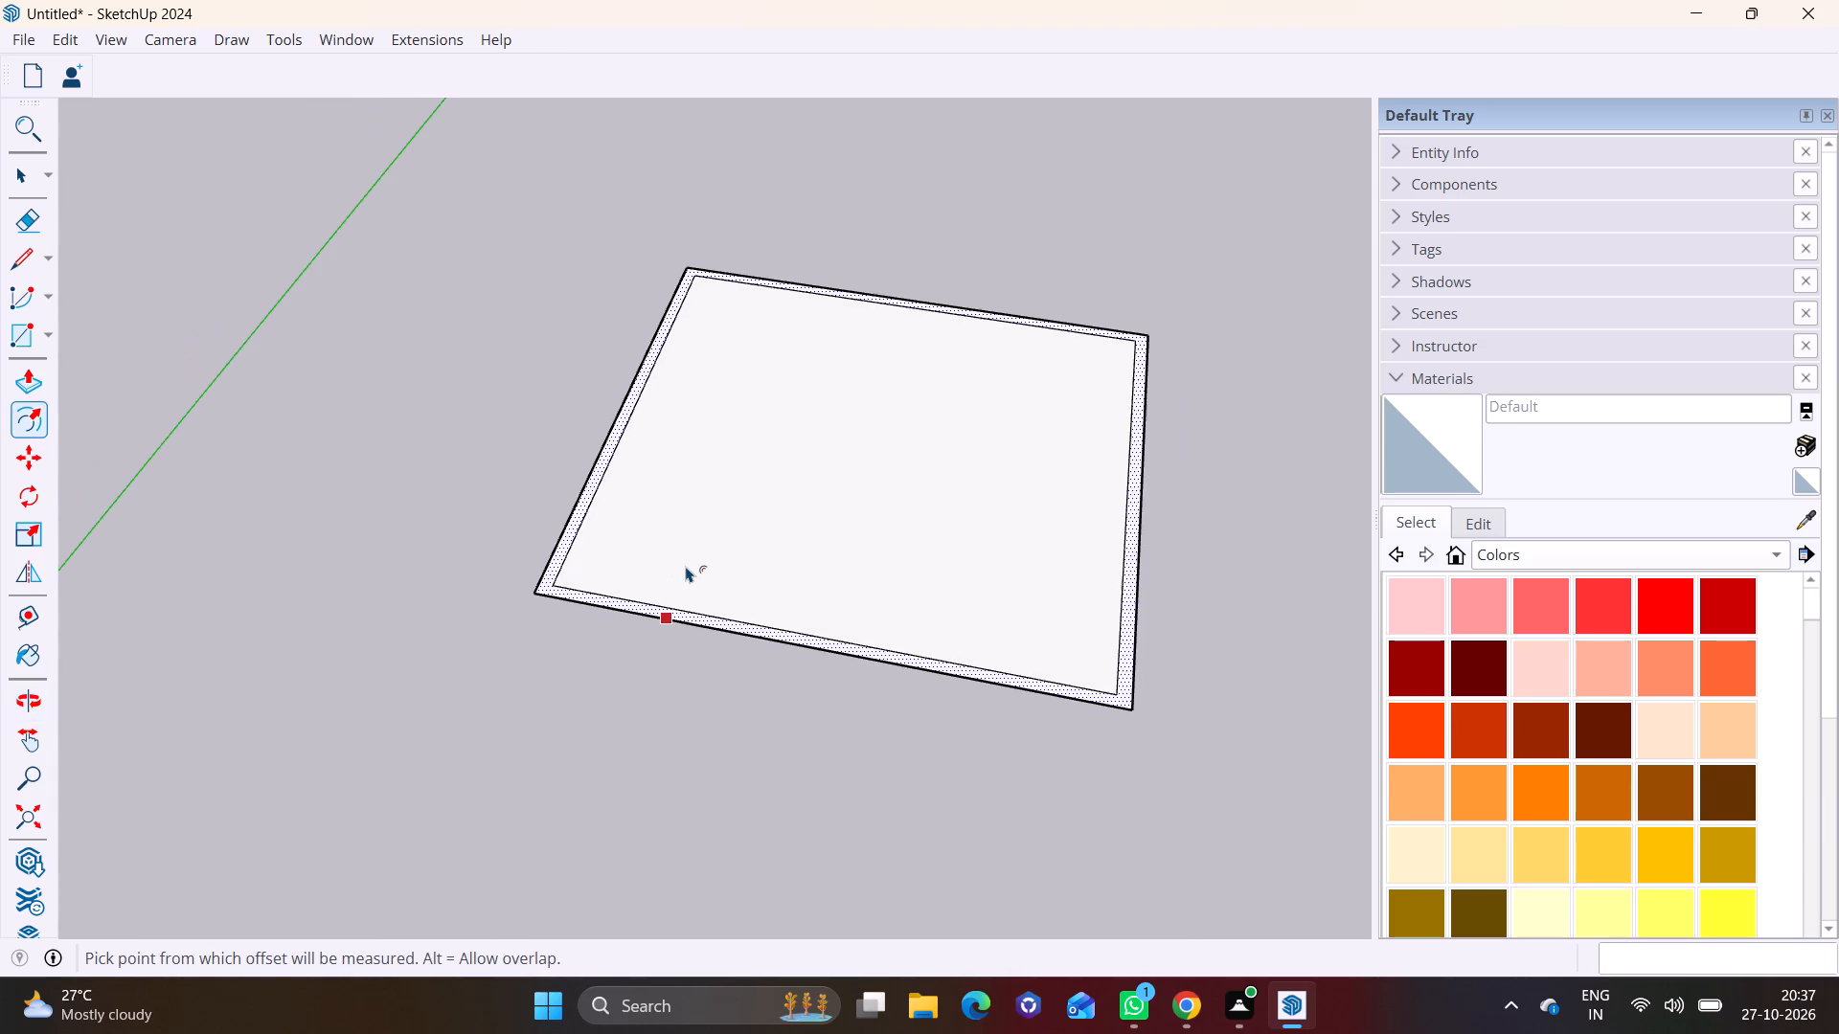
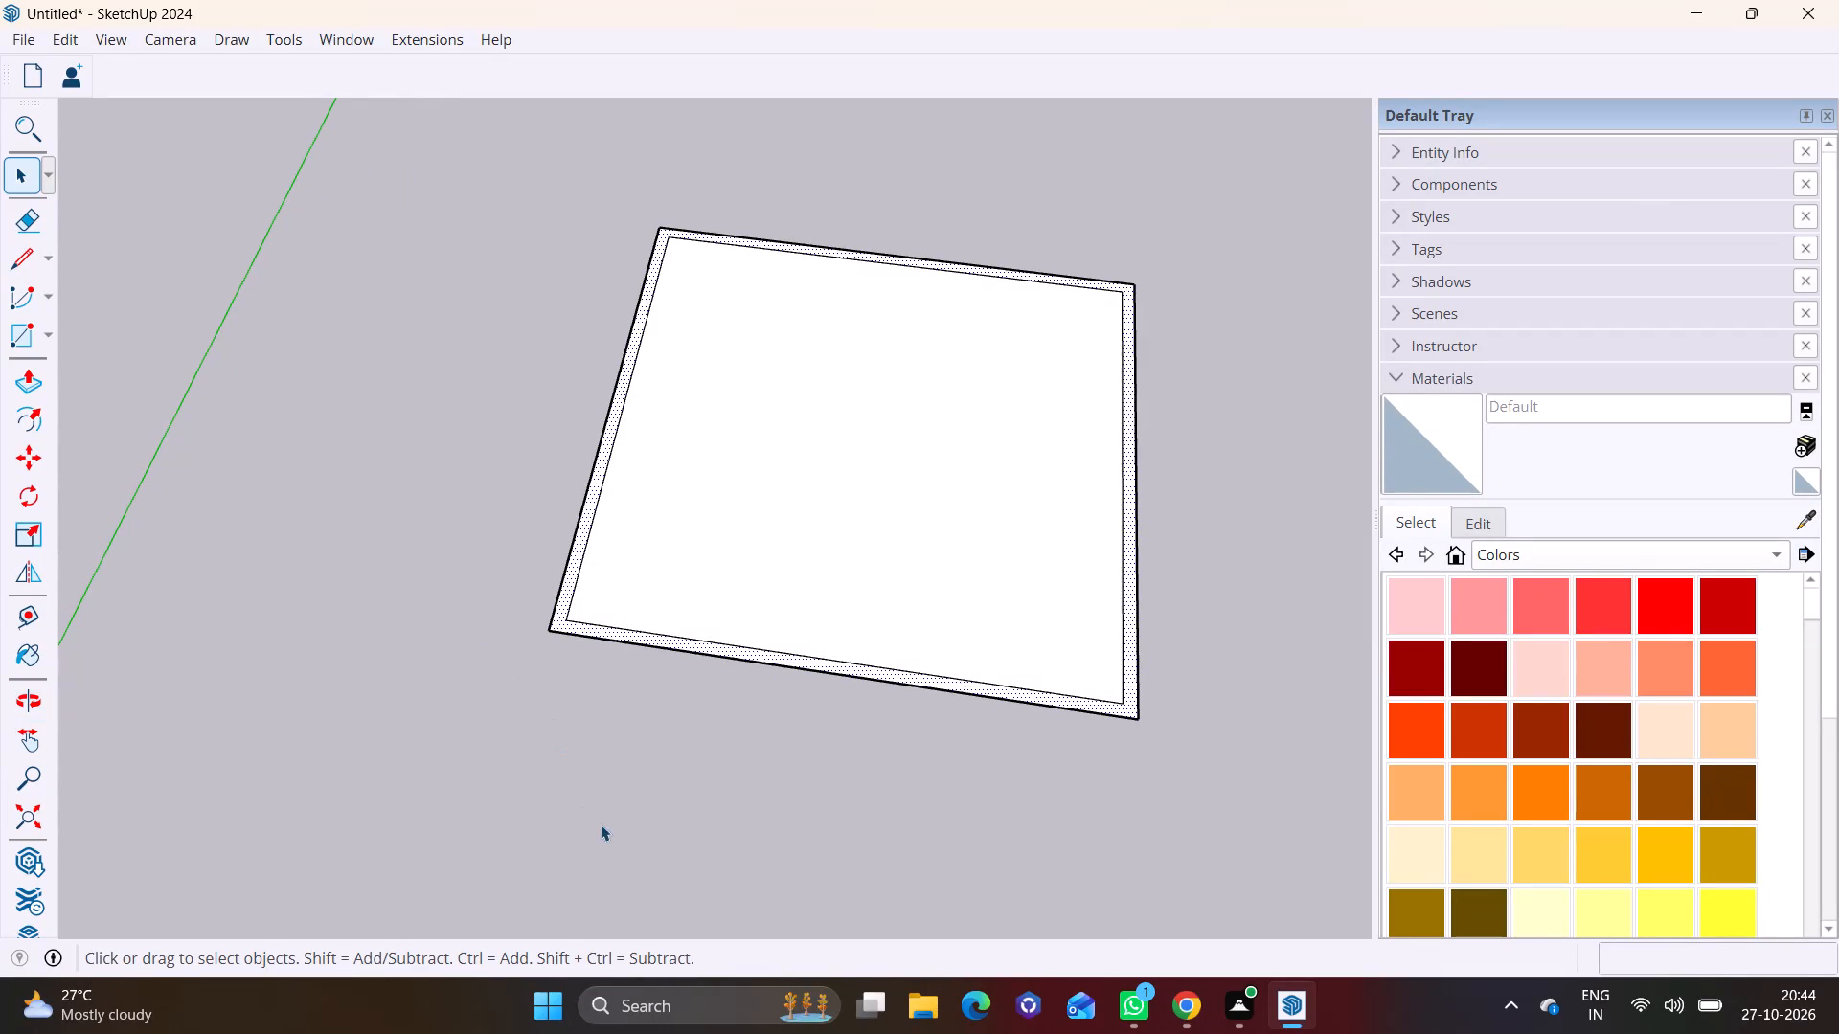
# Start the Line tool for drawing an edge on the offset square base.
pyautogui.moveTo(646, 793); pyautogui.dragTo(670, 714, button='middle')
pyautogui.scroll(2, 612, 689)
pyautogui.keyDown('shift'); pyautogui.moveTo(607, 687); pyautogui.dragTo(234, 738, button='middle'); pyautogui.keyUp('shift')
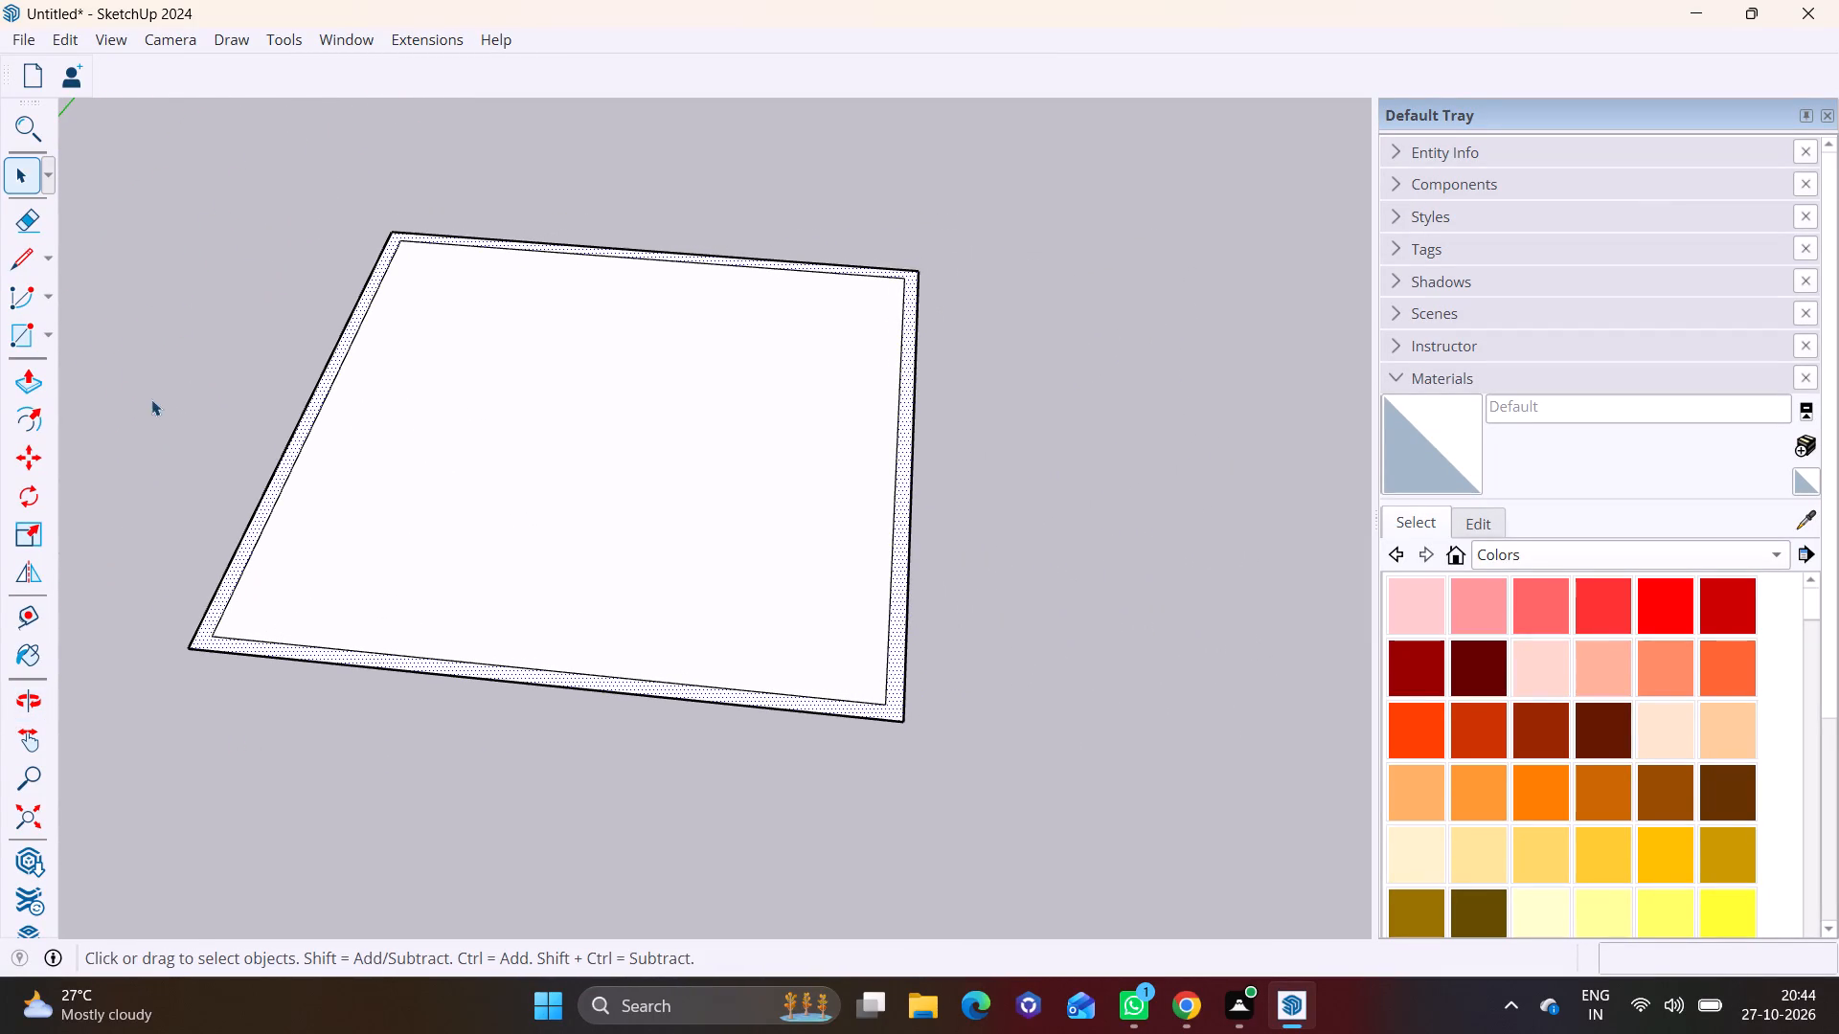
pyautogui.click(25, 264)
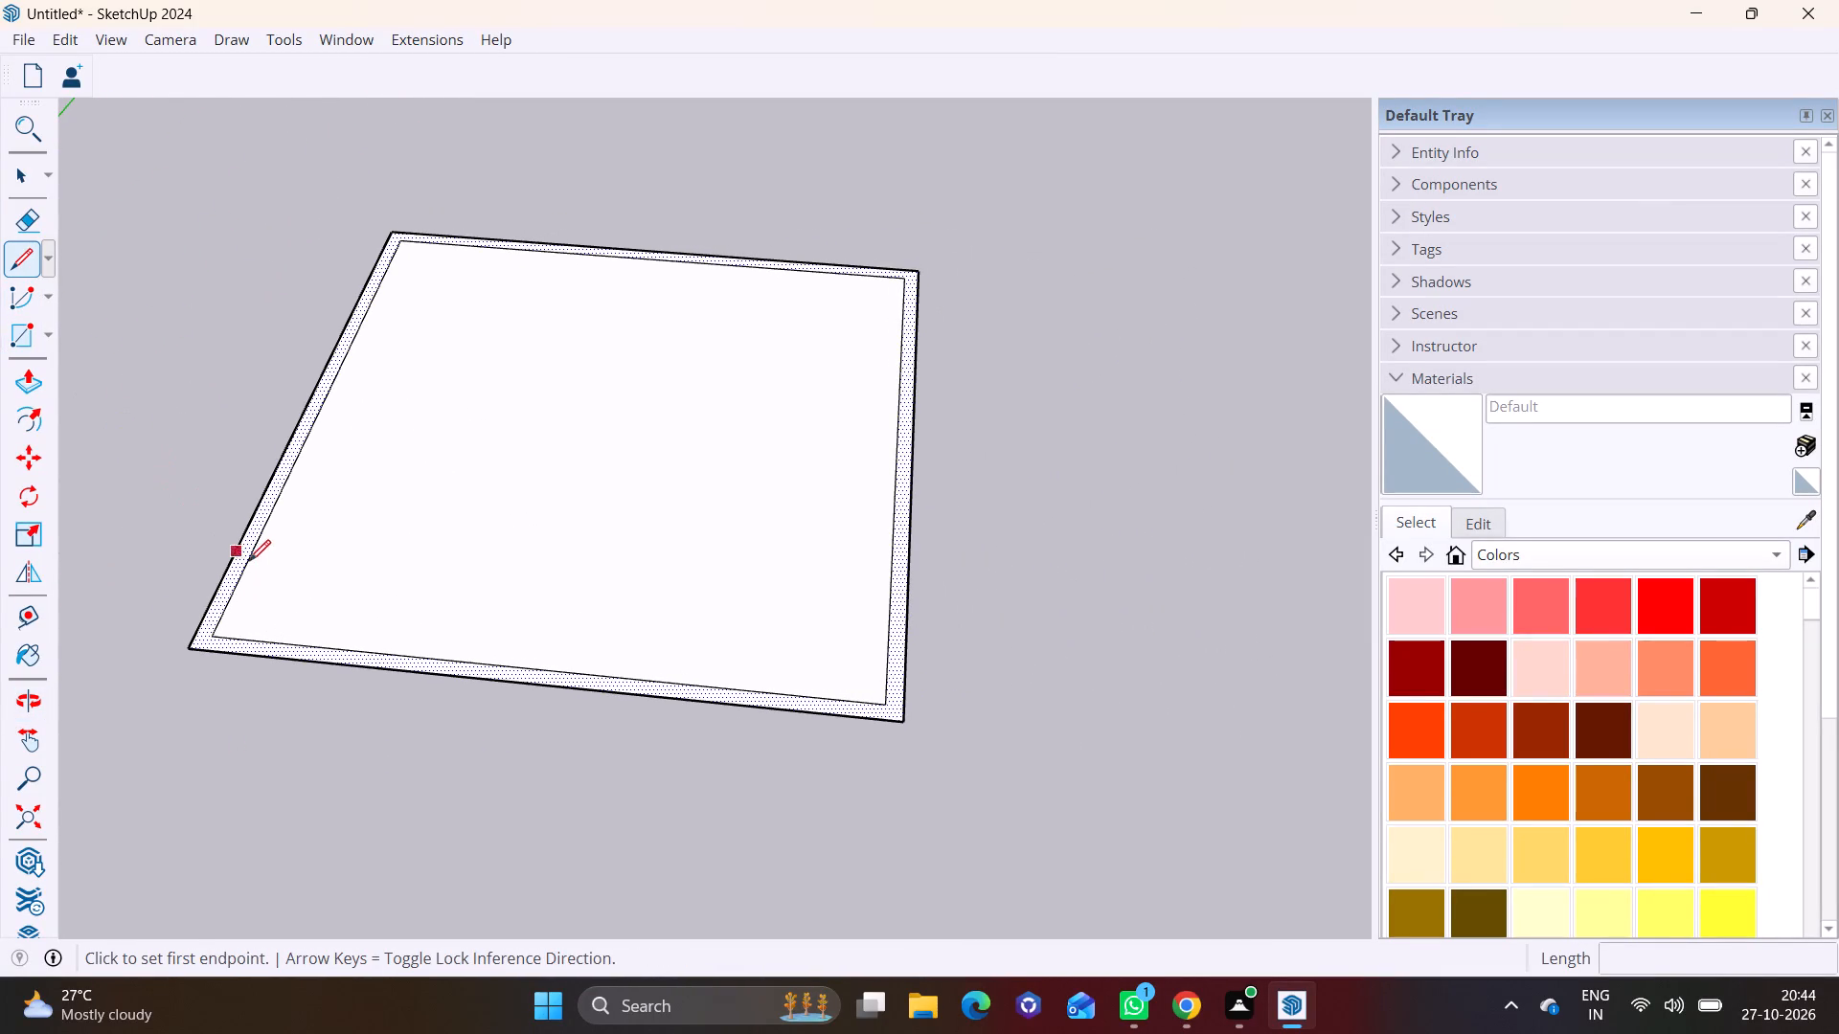
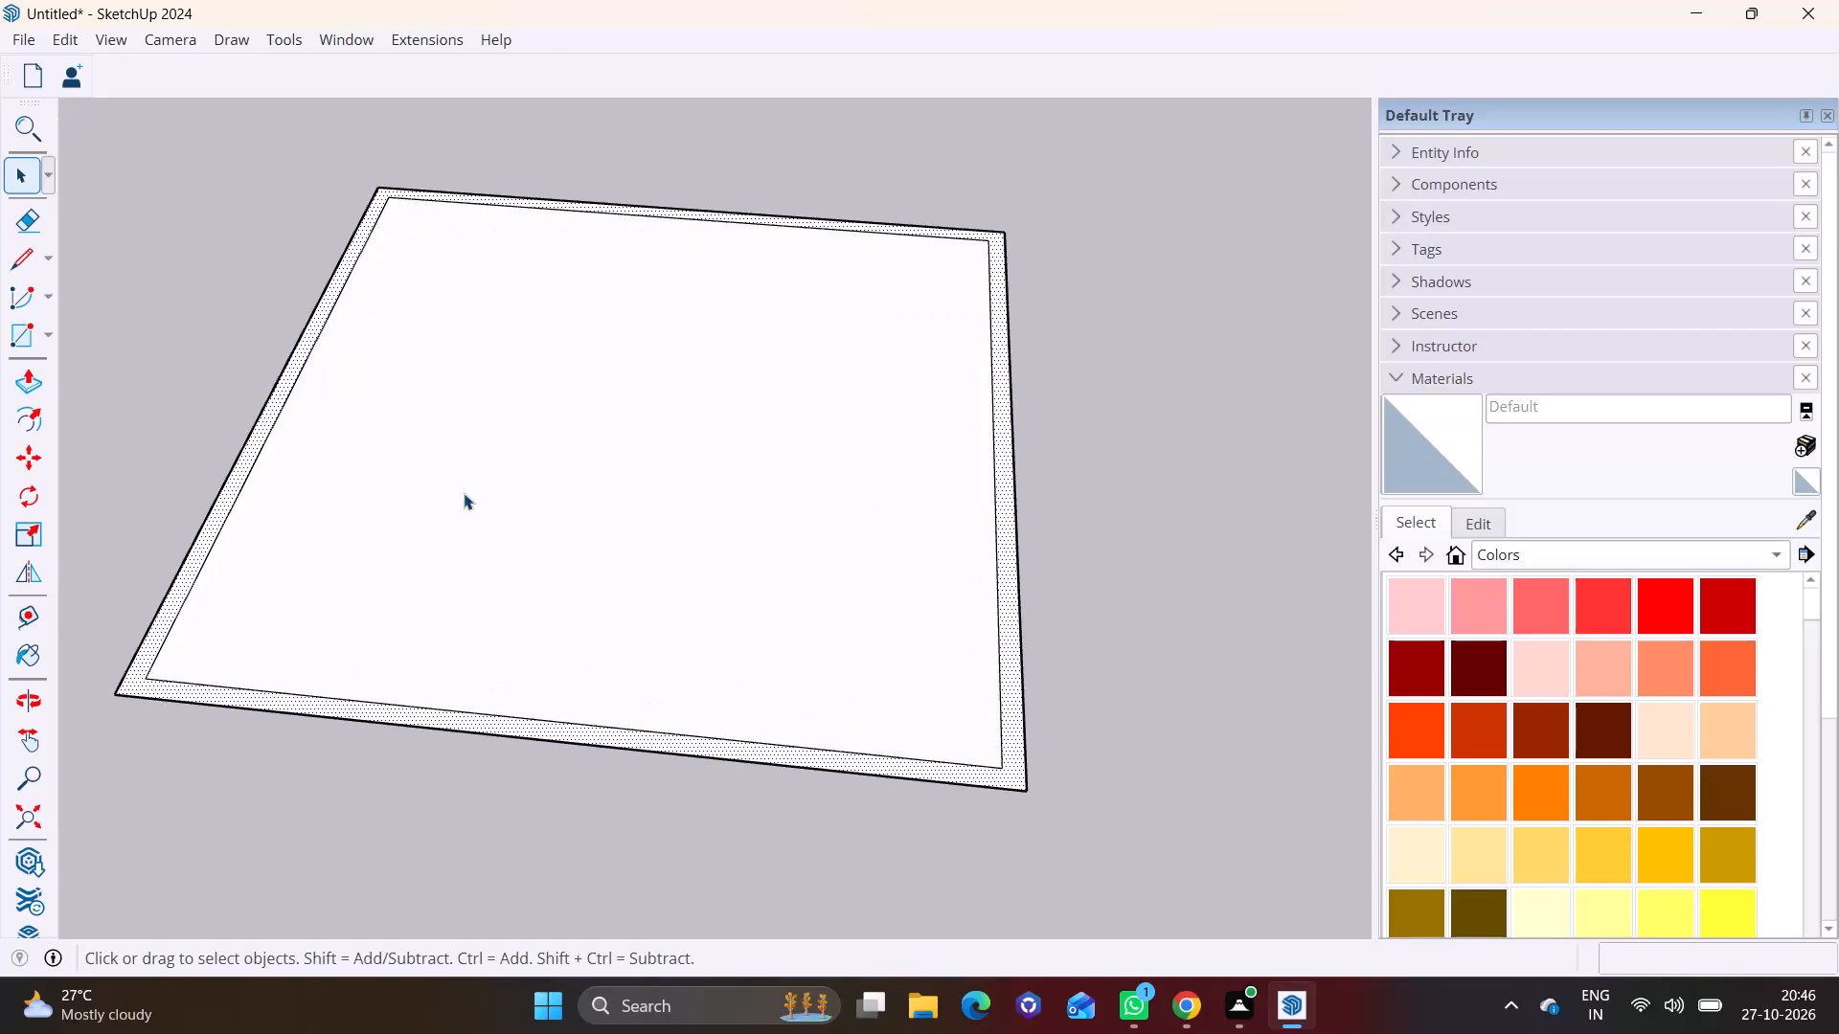
# Draw a small three-sided rectangular outline off the square's front edge with lines, about 6' 5" deep, extending both sides across the offset border.
pyautogui.scroll(-6, 467, 506)
pyautogui.moveTo(529, 620); pyautogui.dragTo(616, 587, button='middle')
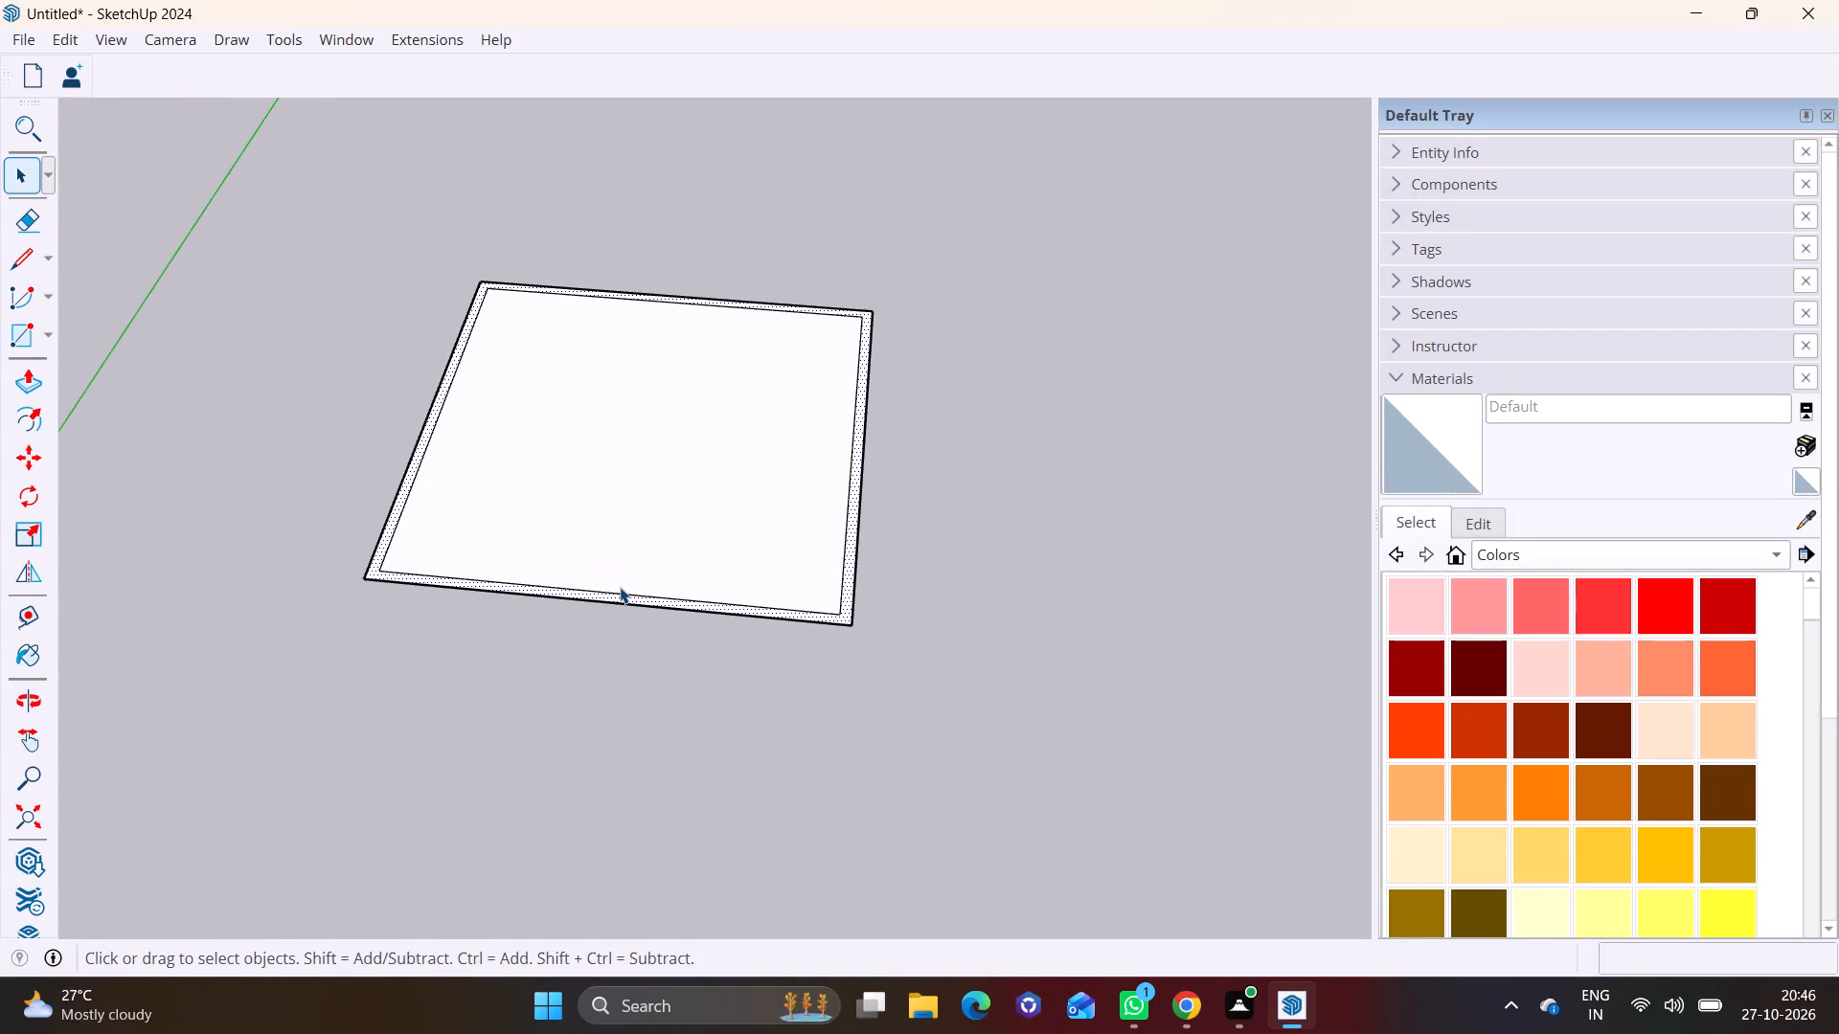
pyautogui.moveTo(595, 622); pyautogui.dragTo(617, 607, button='middle')
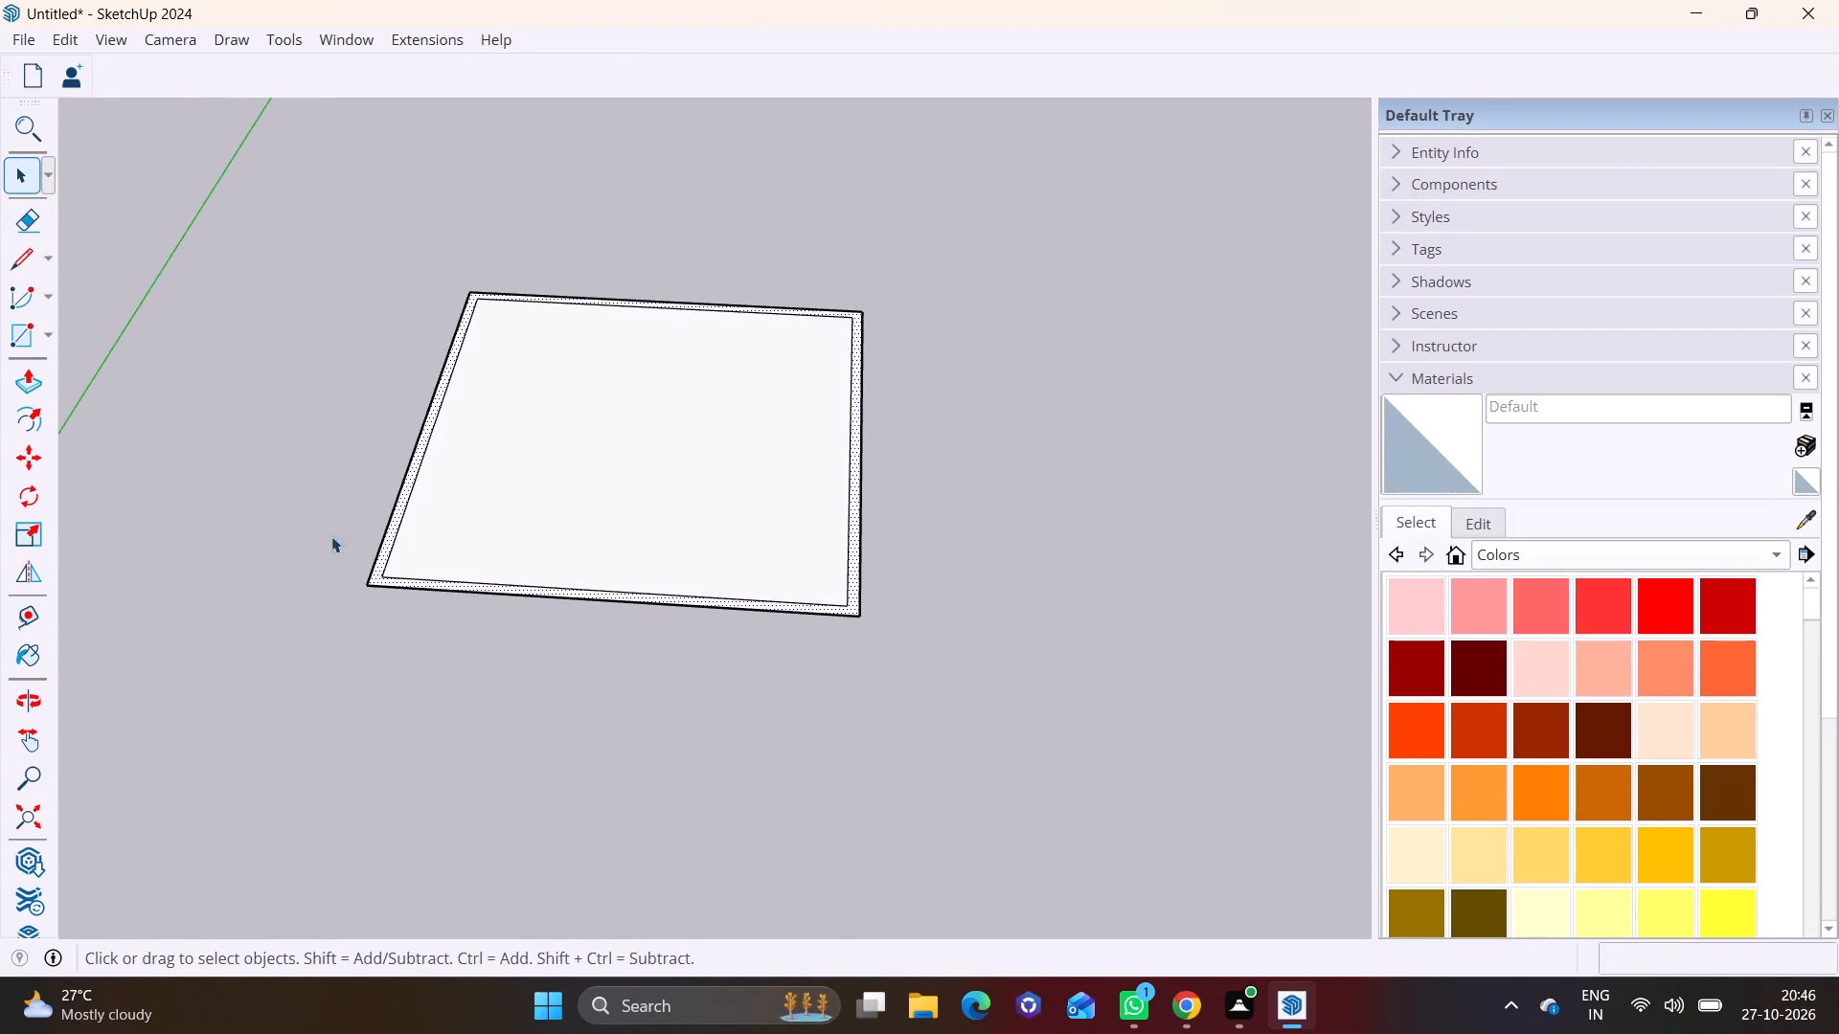
pyautogui.click(11, 258)
pyautogui.moveTo(583, 599); pyautogui.dragTo(475, 697, button='middle')
pyautogui.scroll(4, 502, 742)
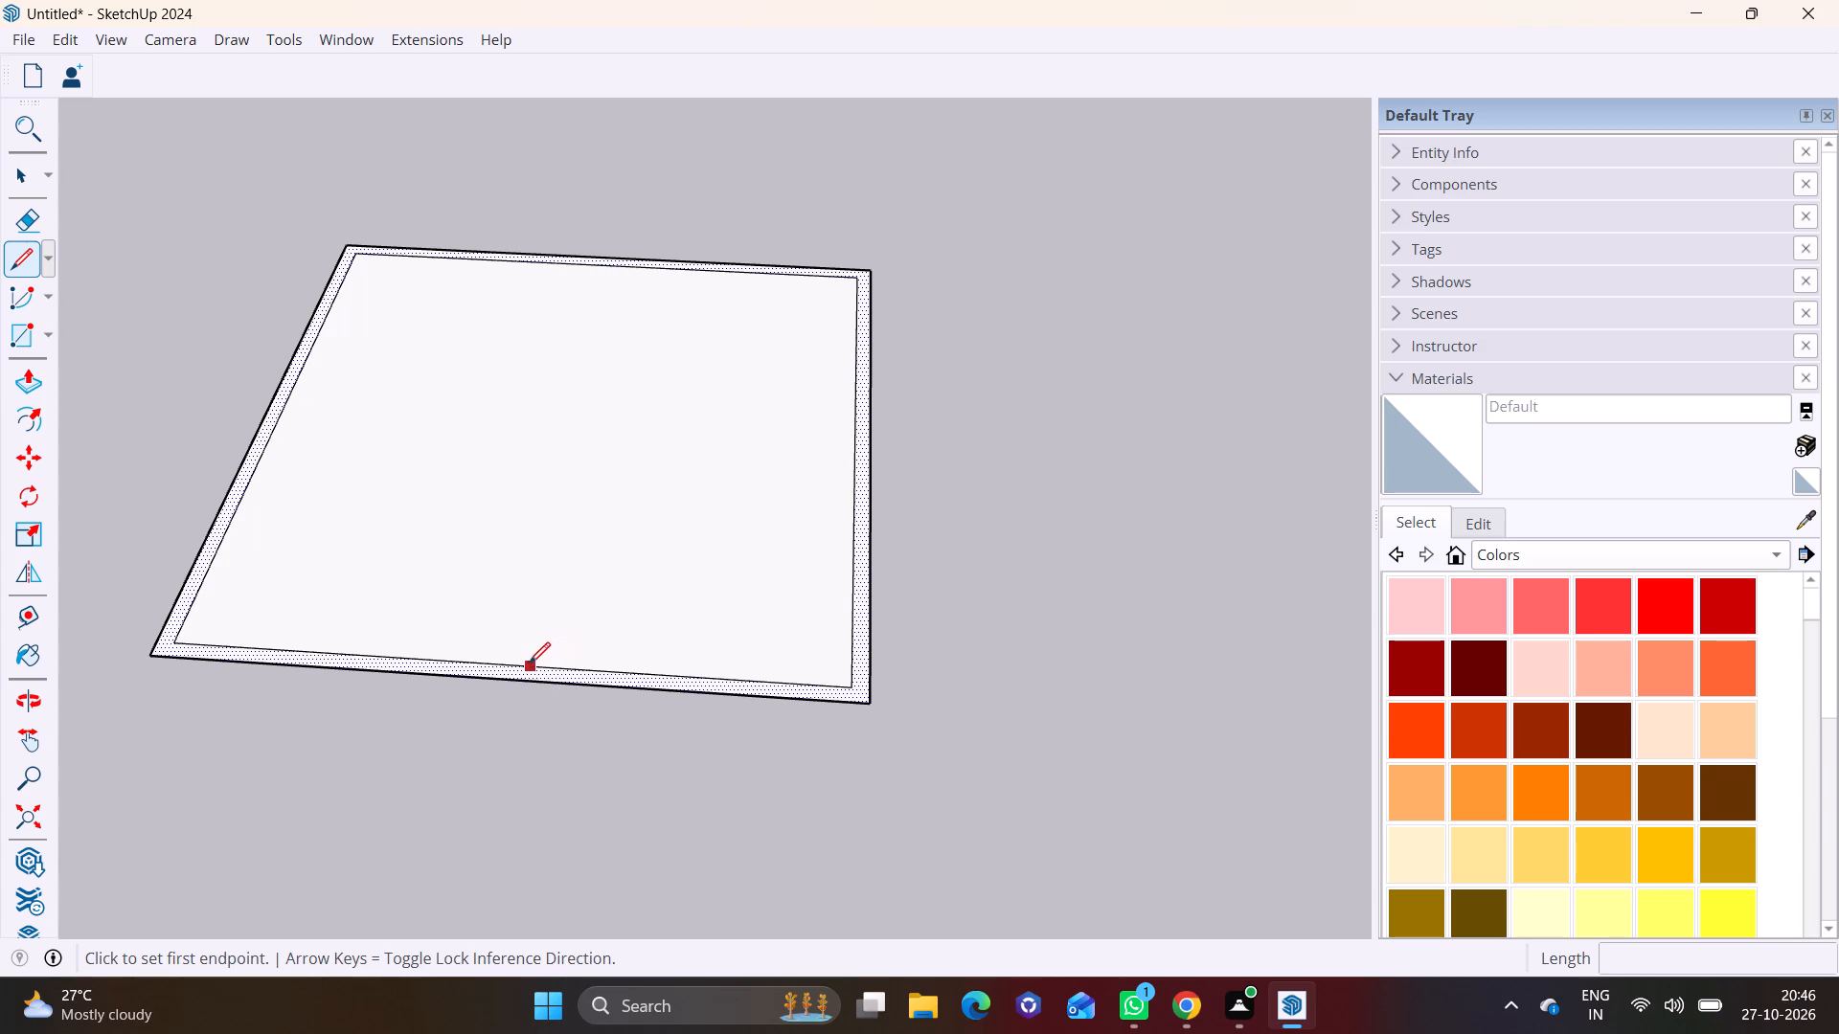
pyautogui.click(524, 666)
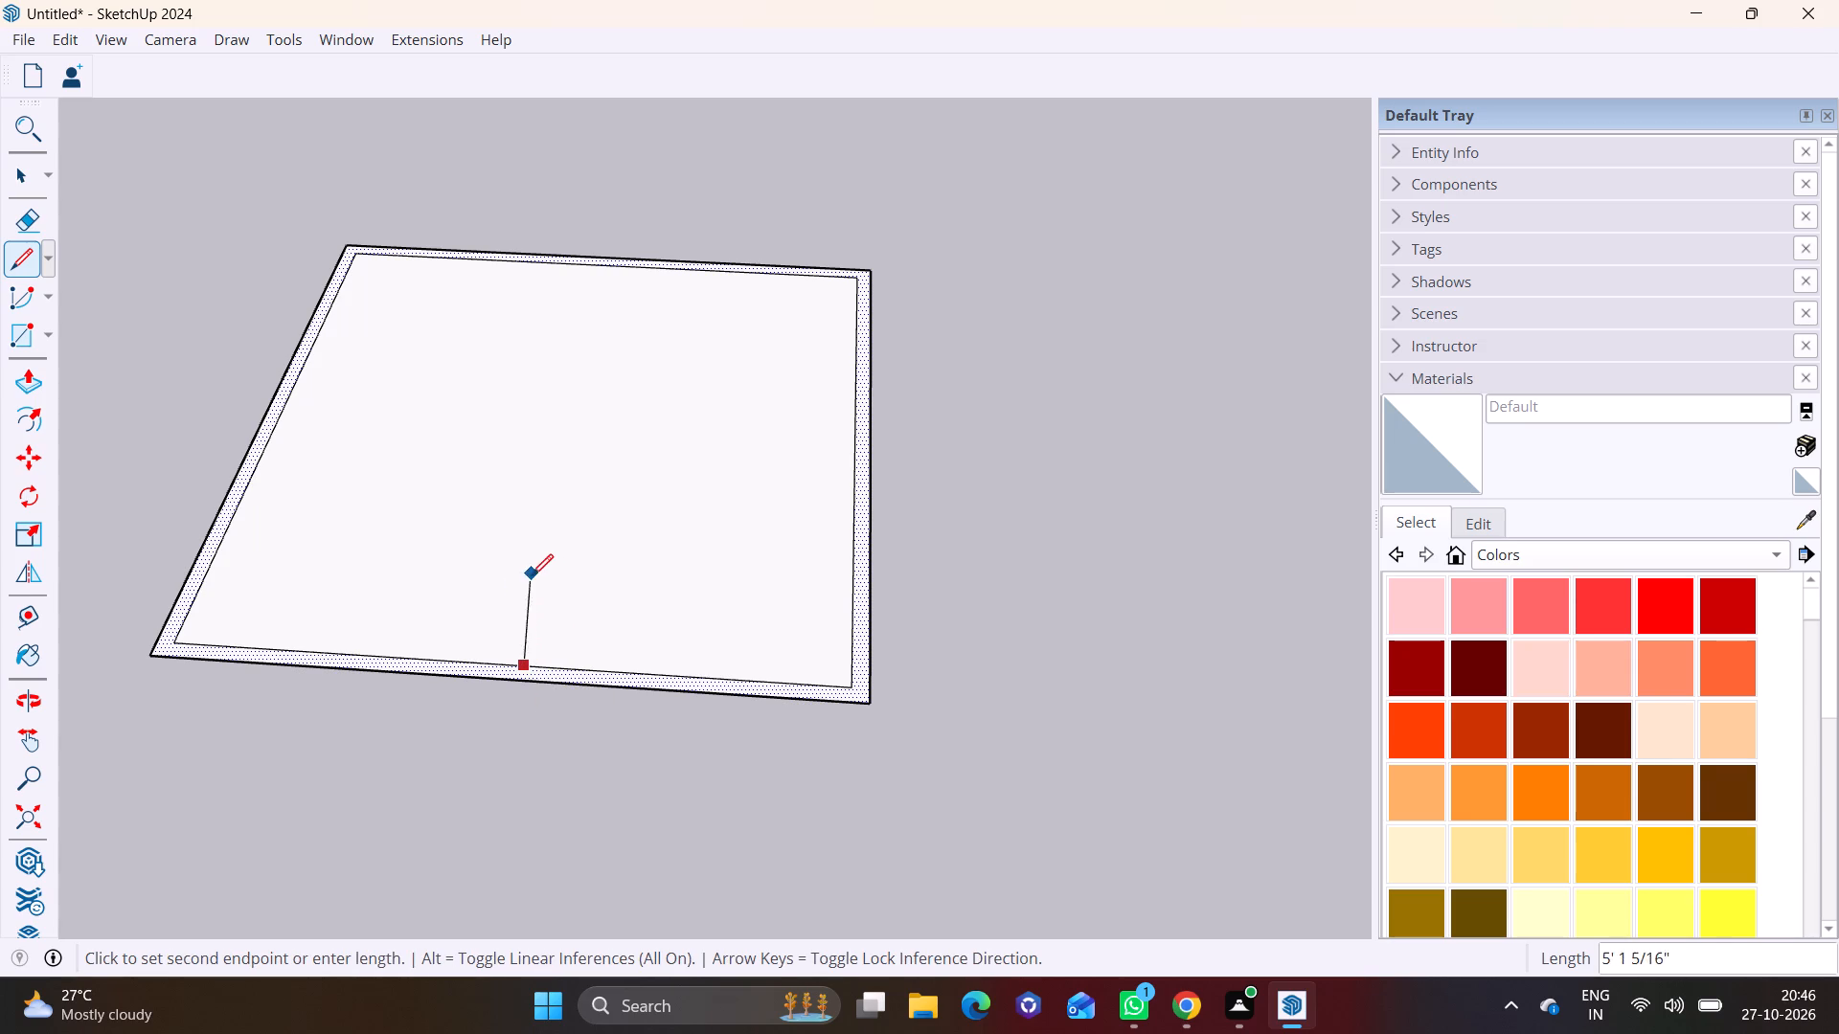
pyautogui.click(543, 564)
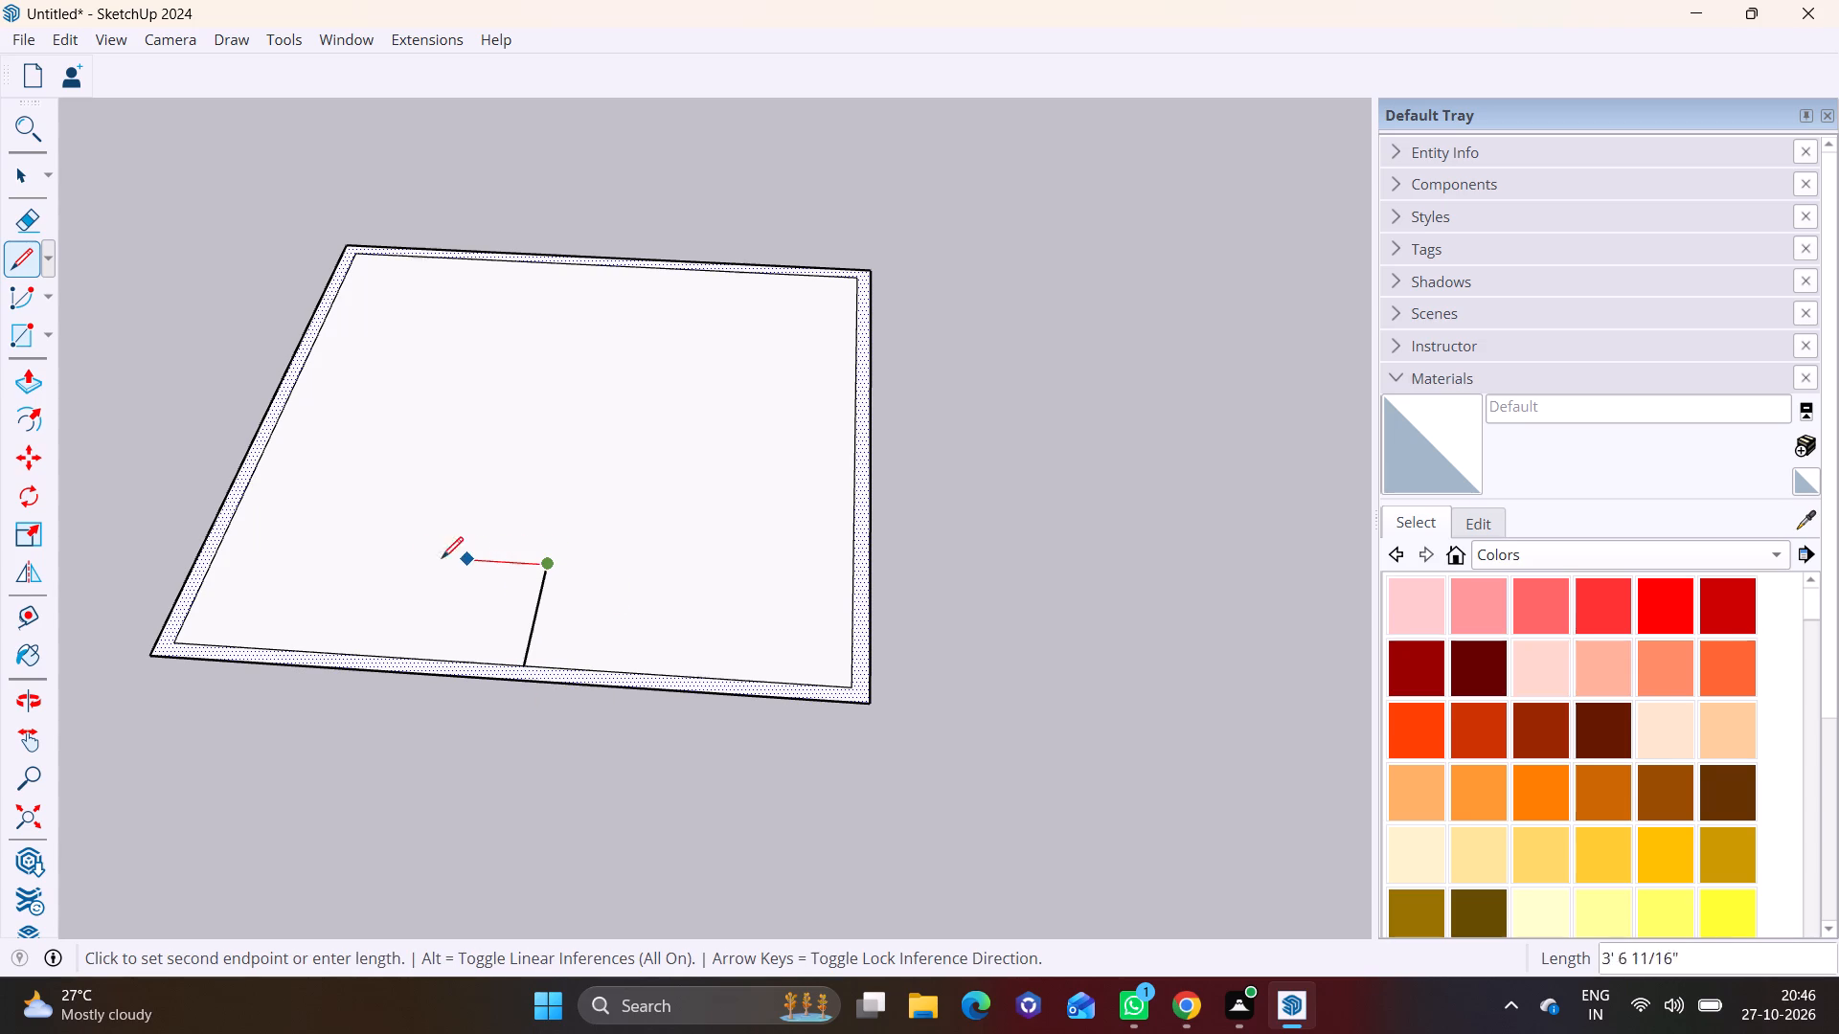
pyautogui.keyDown('shift'); pyautogui.click(401, 558); pyautogui.keyUp('shift')
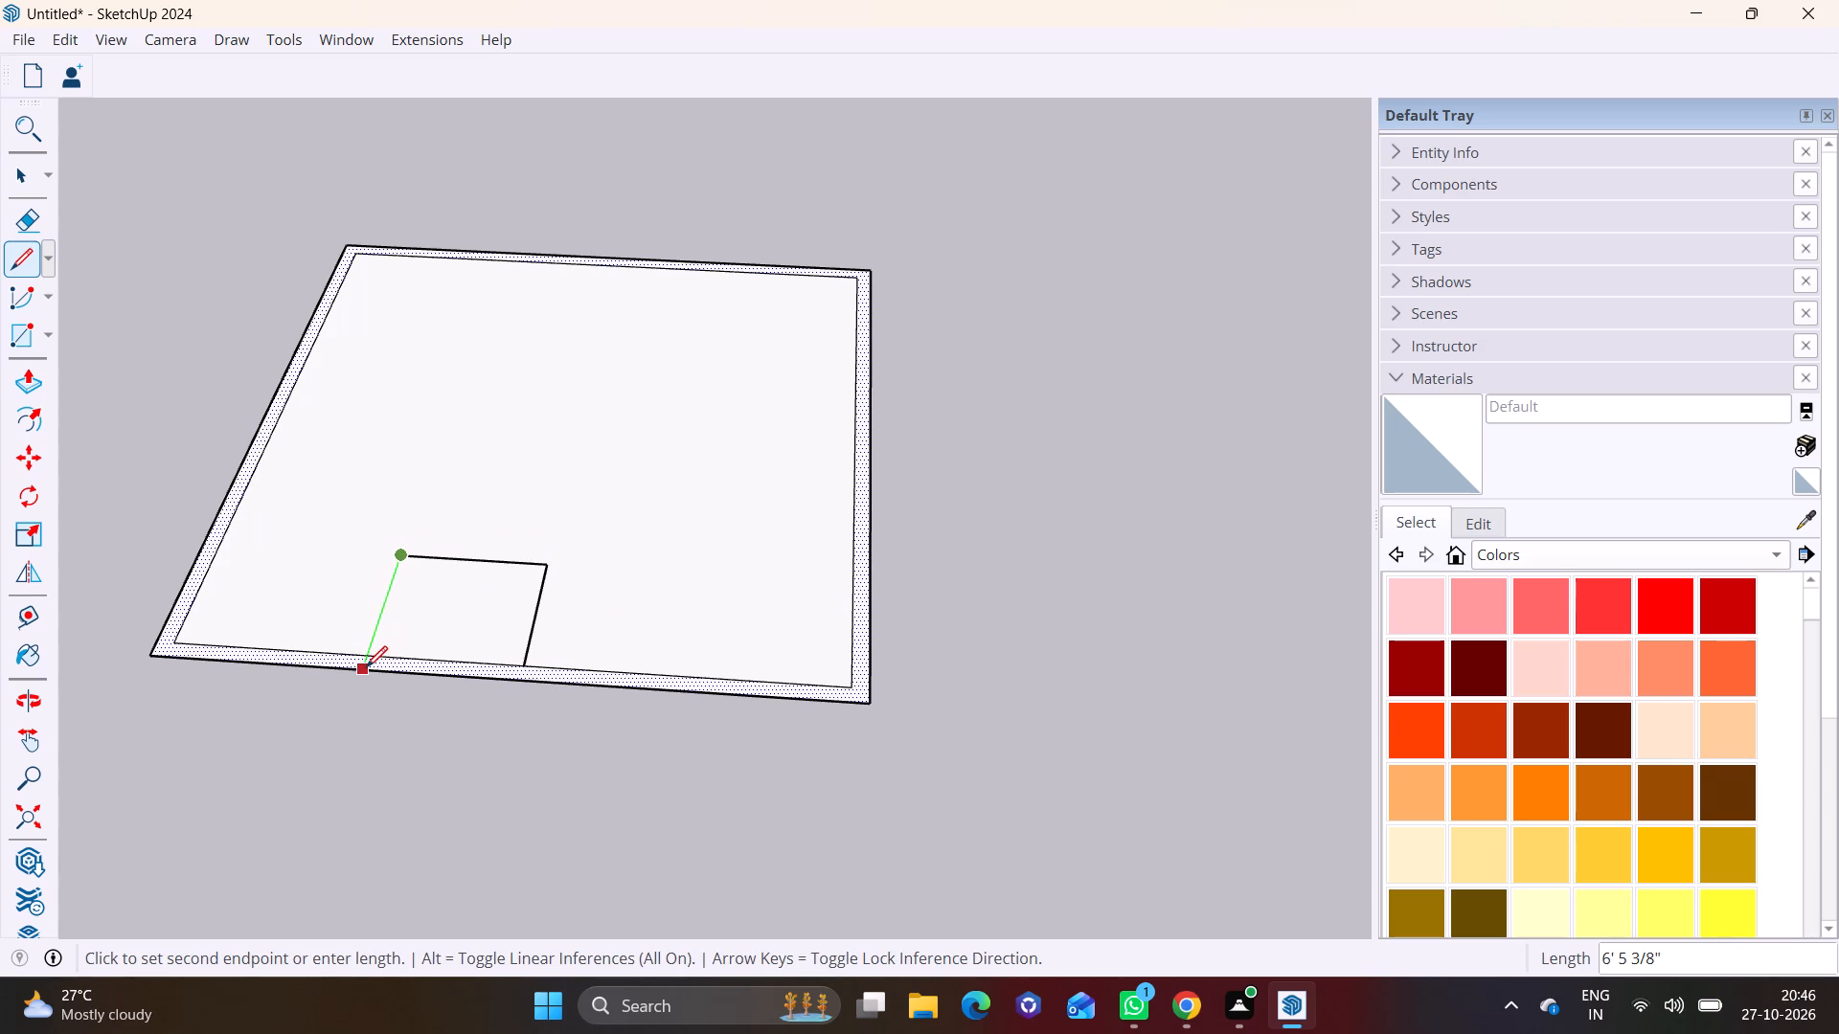
pyautogui.click(362, 668)
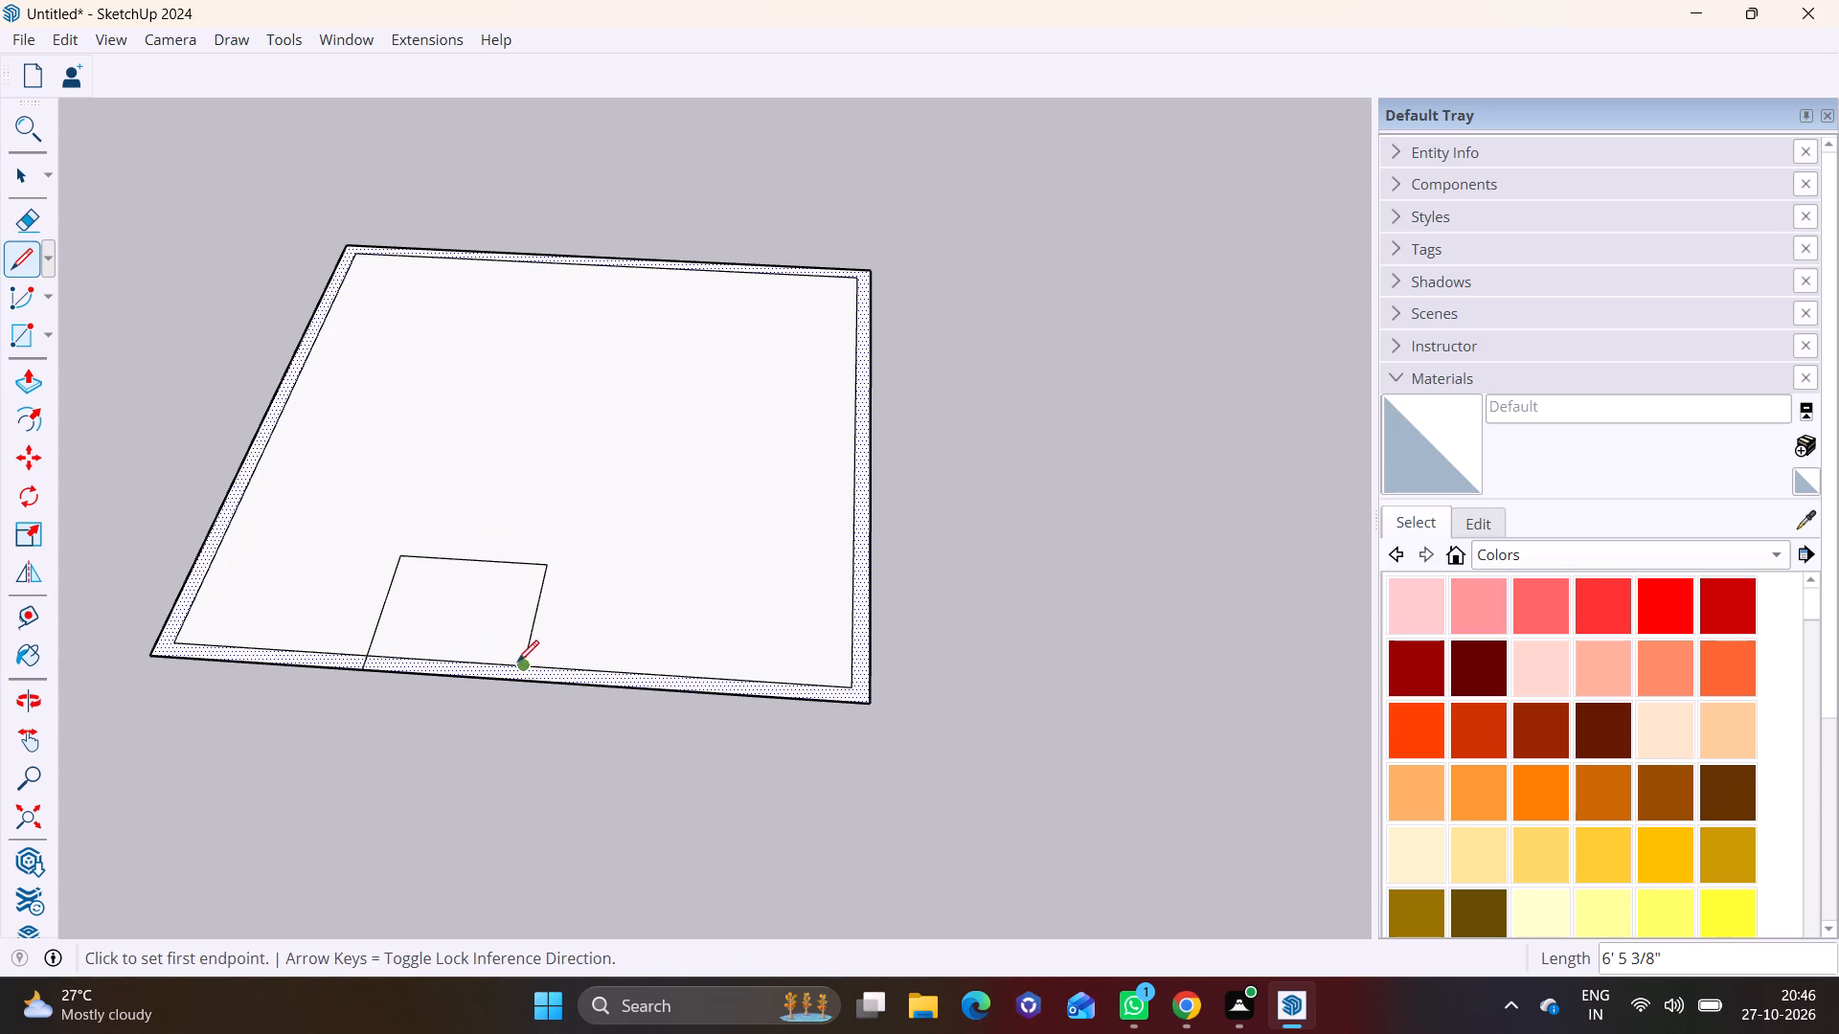
pyautogui.click(520, 663)
pyautogui.click(514, 682)
# Place Tape Measure guides 9" outside the small outline's back edge and right side edge, and start another guide from its left side edge.
pyautogui.click(19, 610)
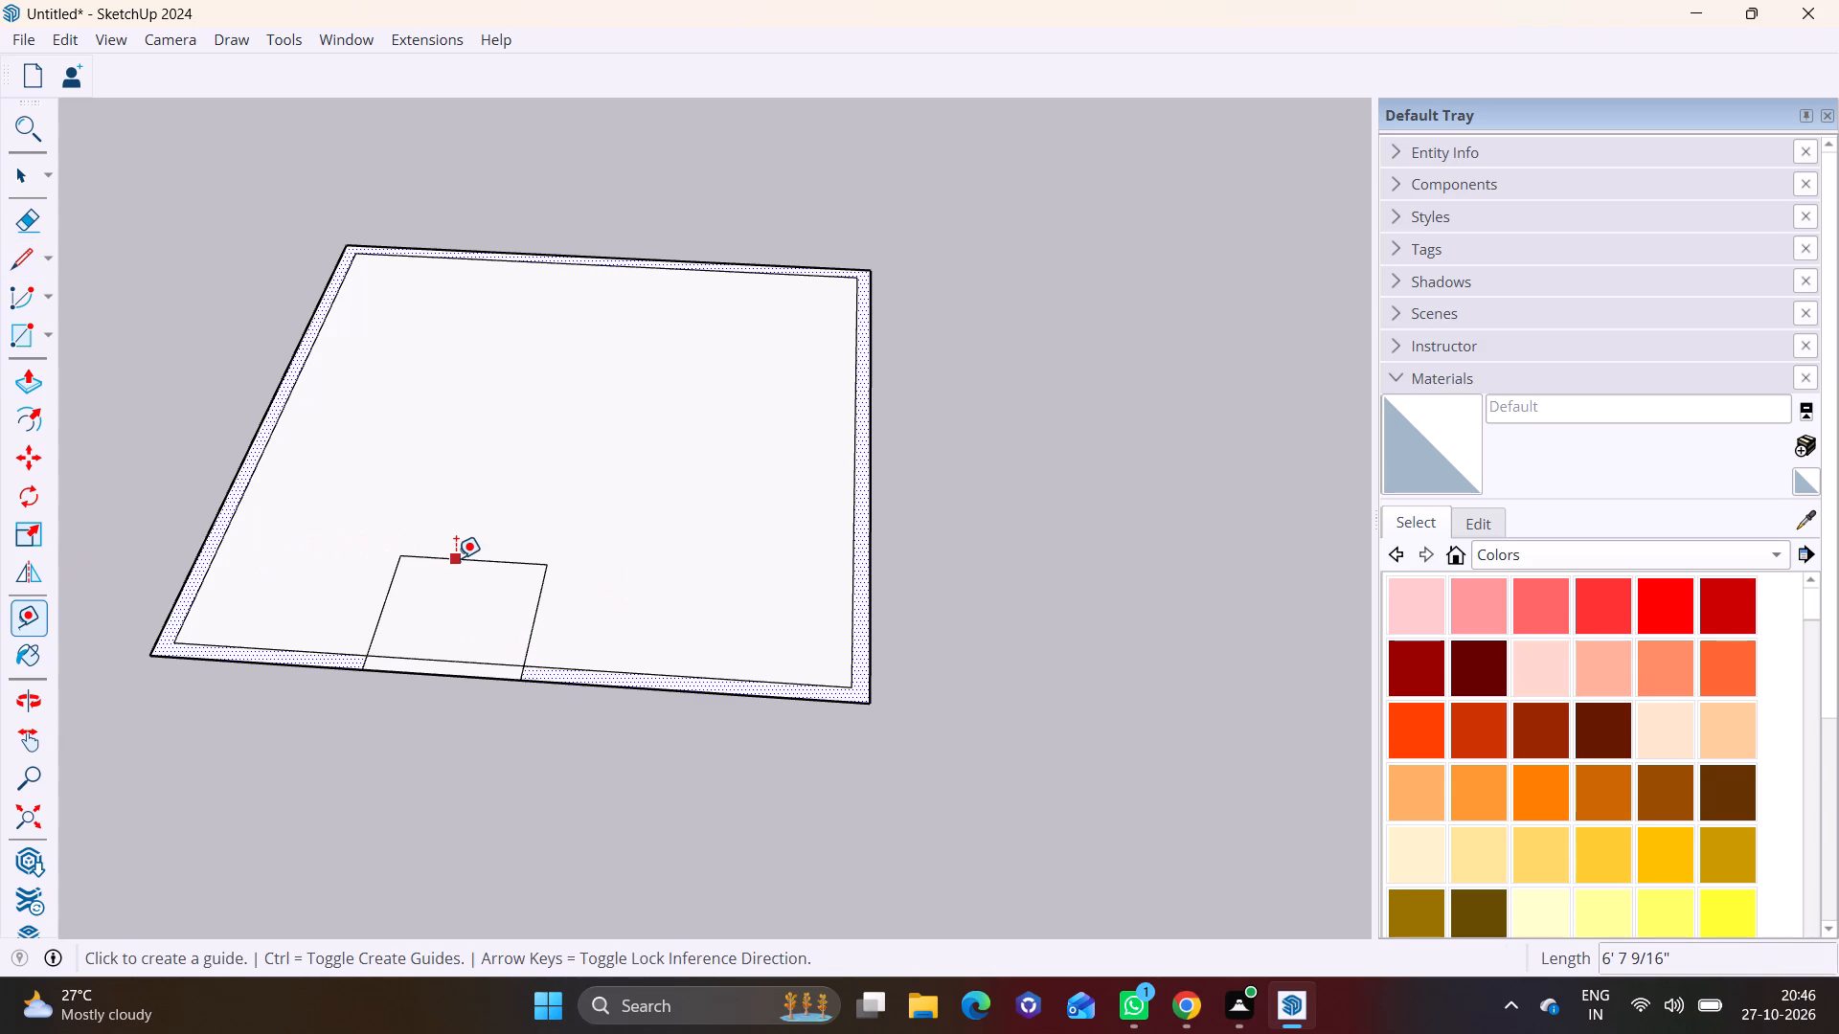
pyautogui.click(456, 558)
pyautogui.write('9"')
pyautogui.press('Return')
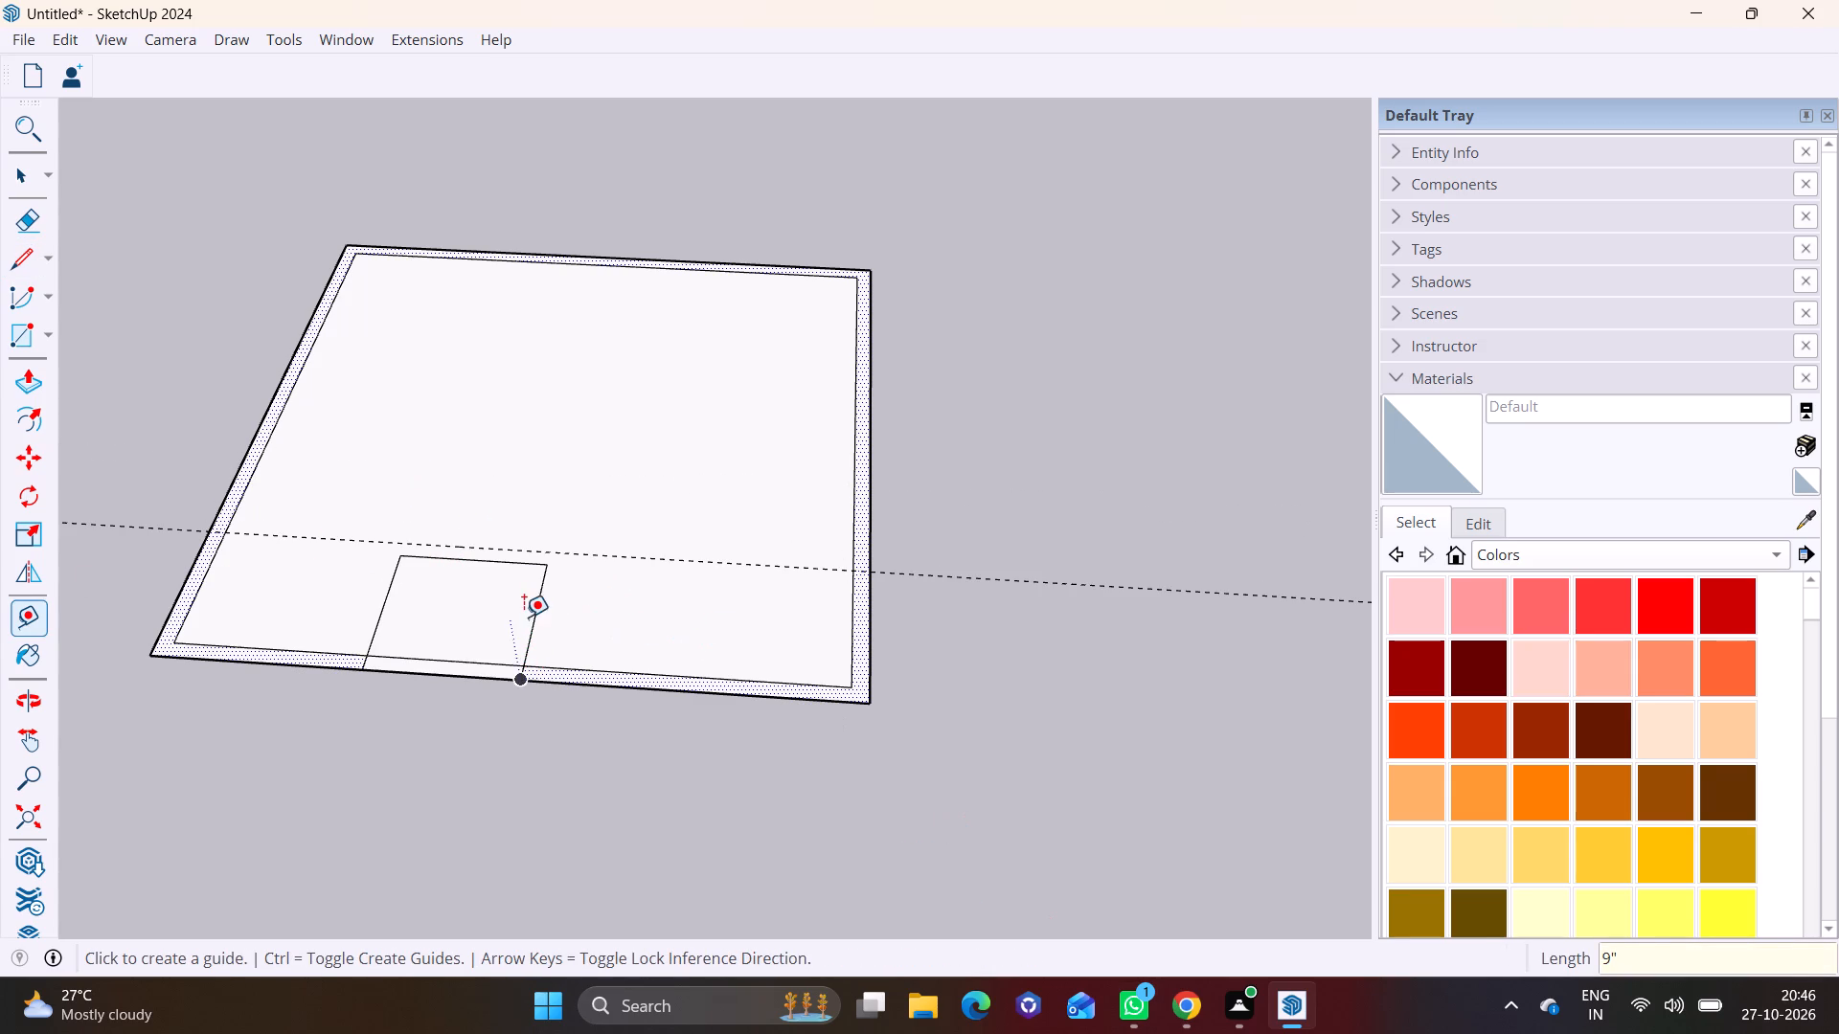
pyautogui.click(539, 617)
pyautogui.write('9"')
pyautogui.press('Return')
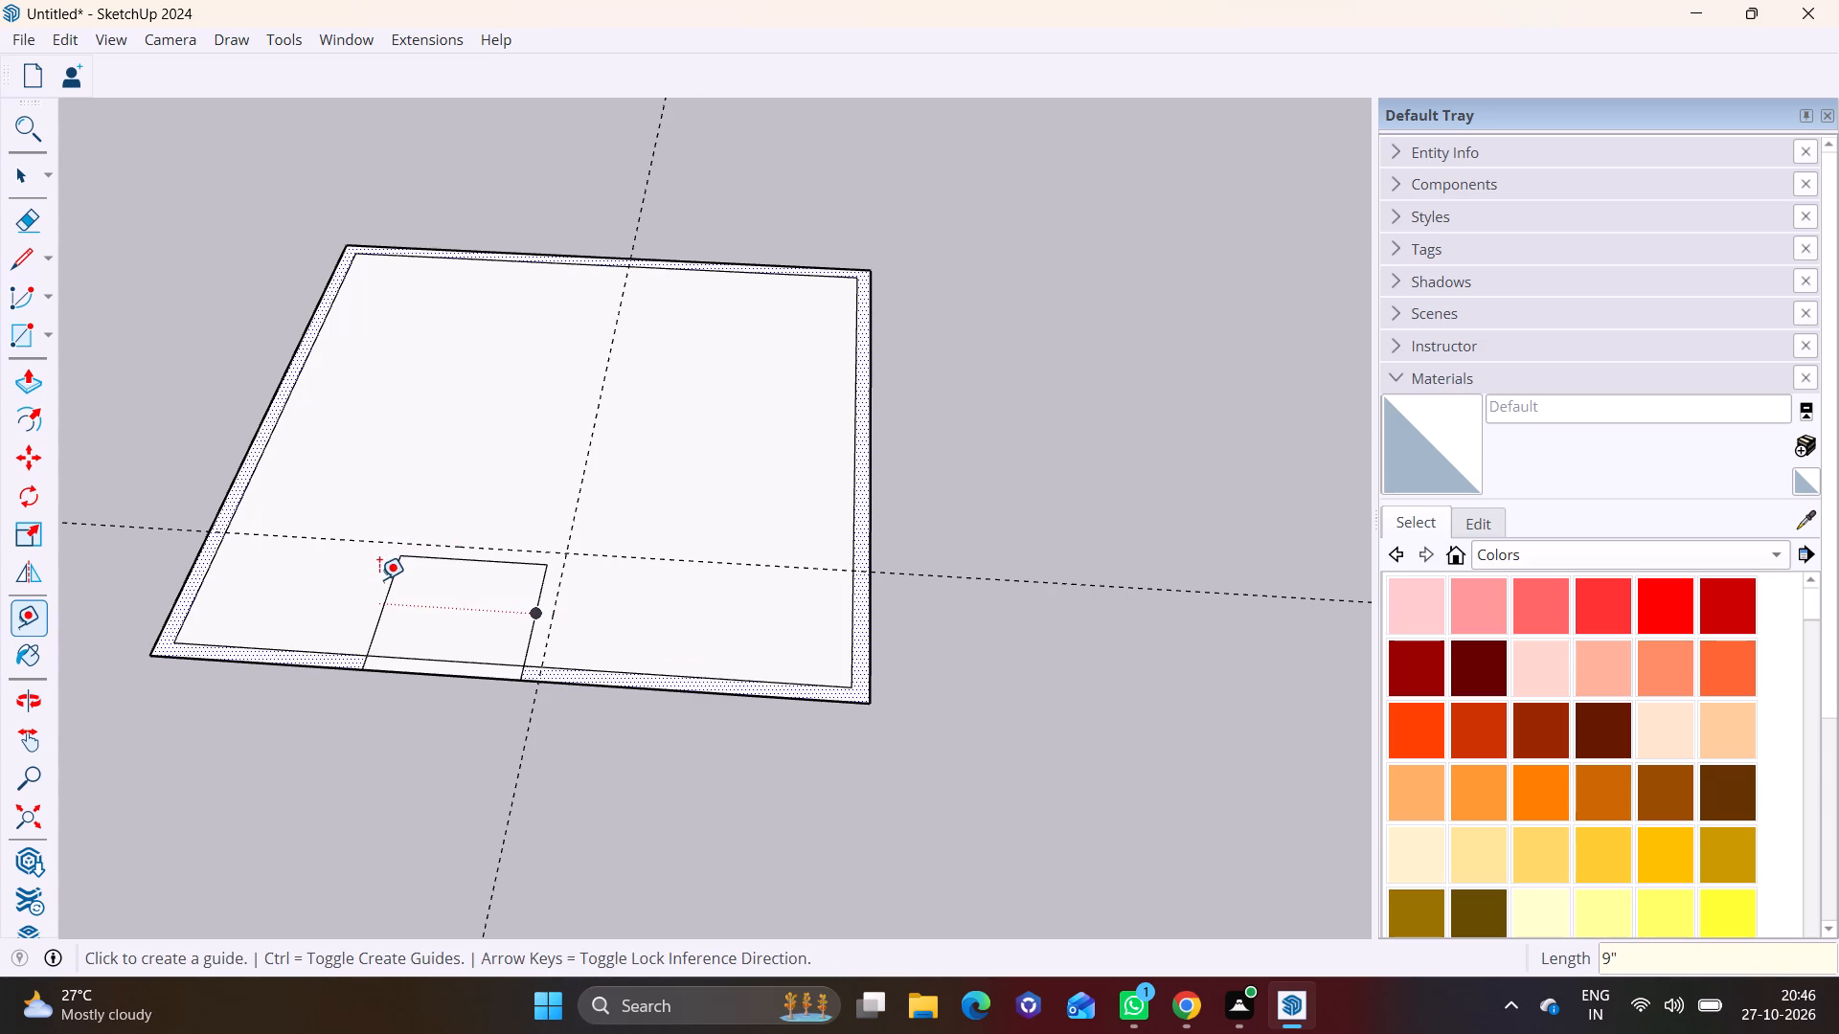
pyautogui.click(385, 600)
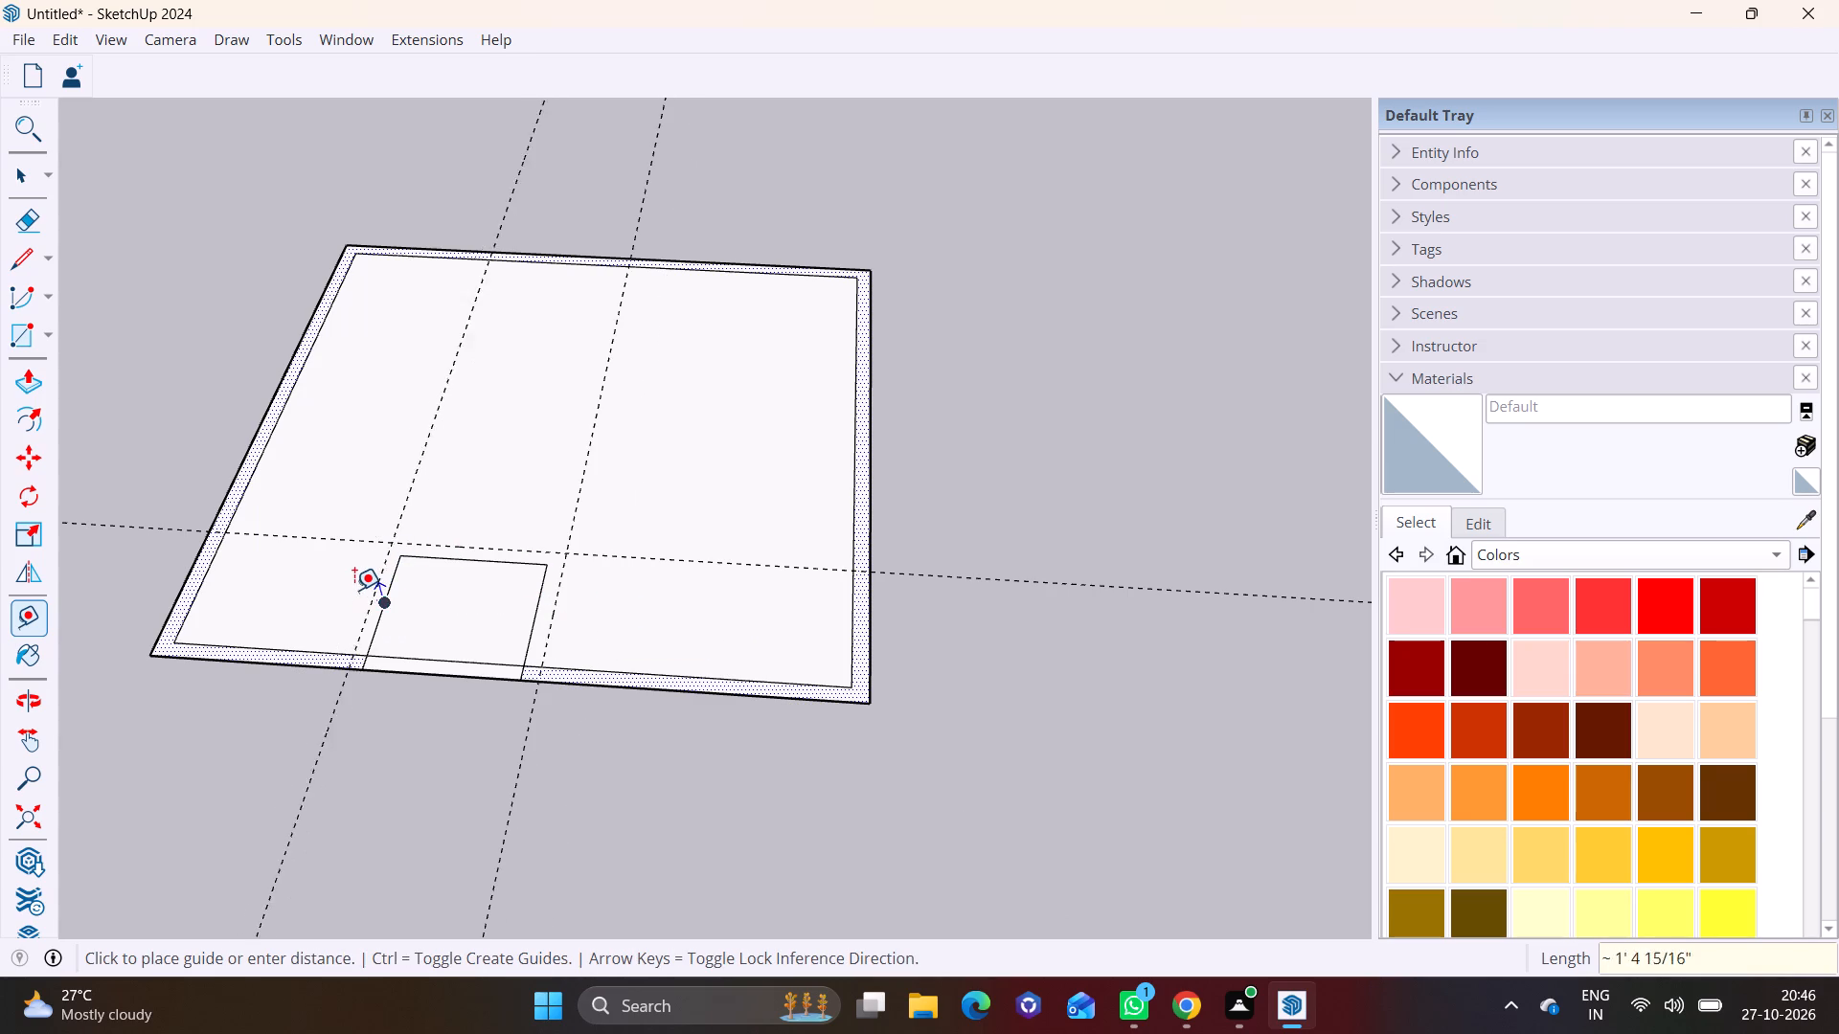
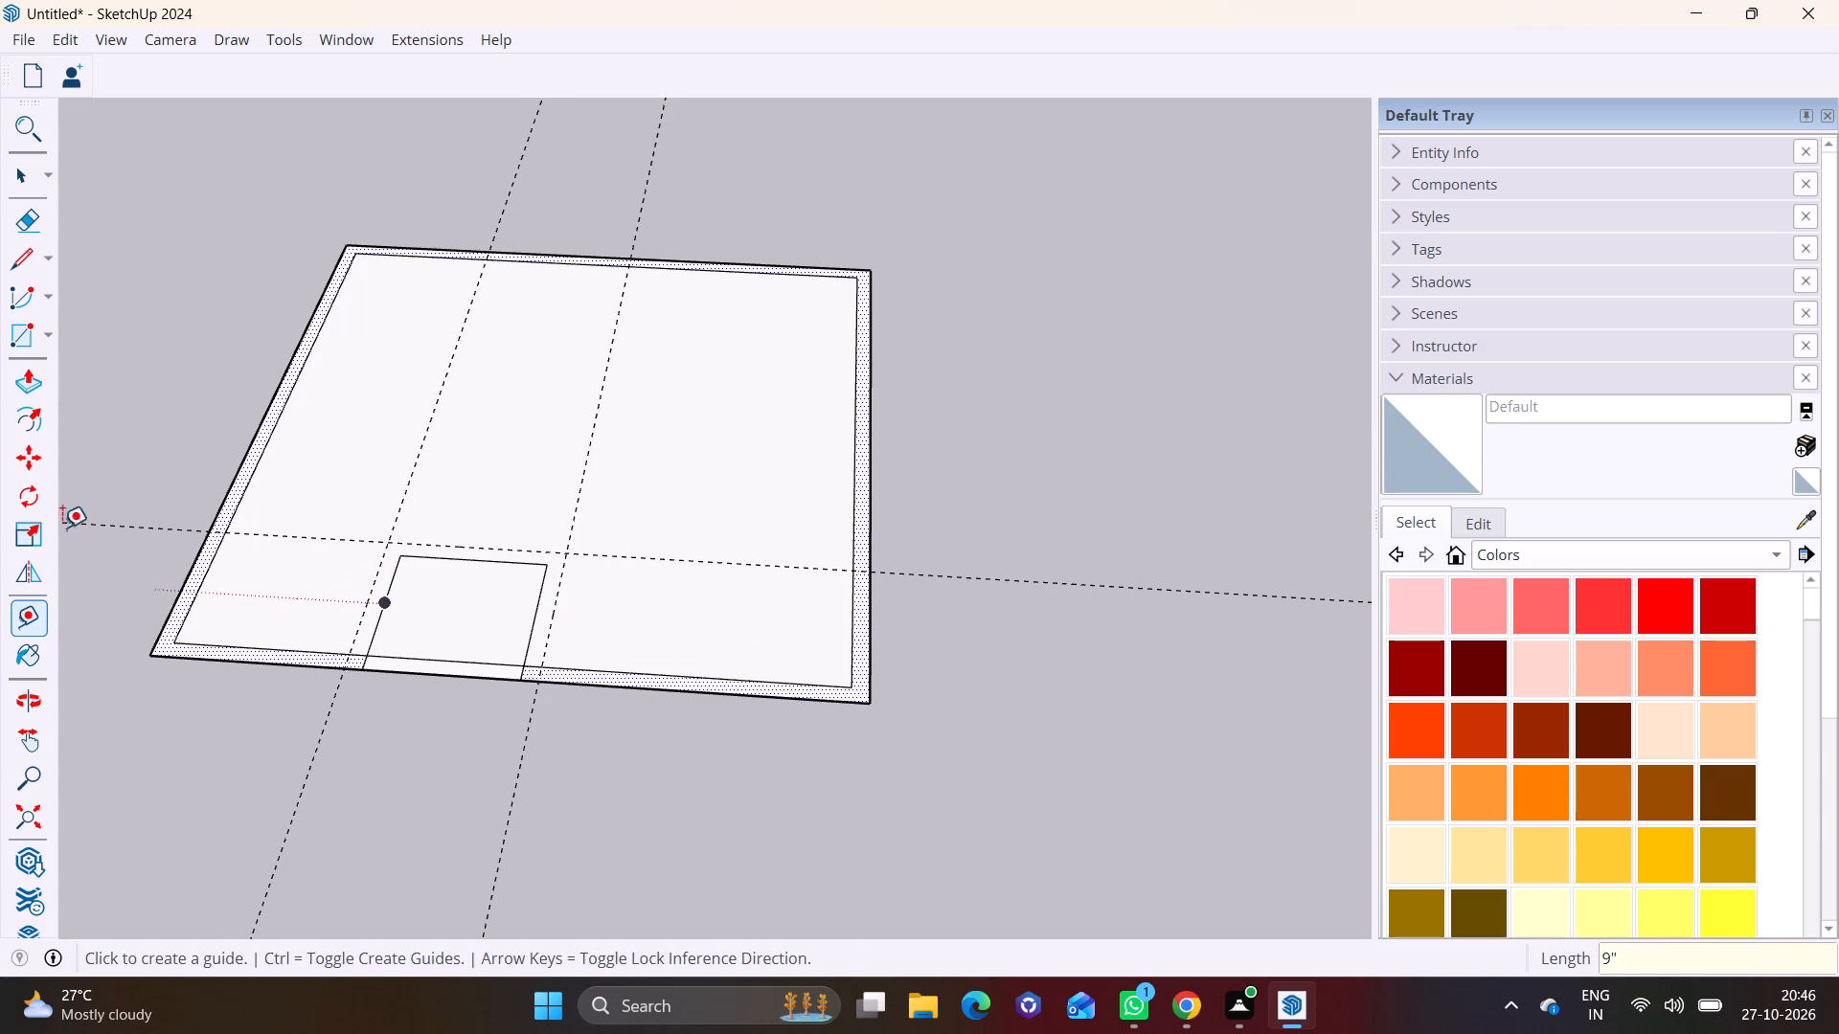
# Draw a three-sided line outline along the guides around the small front outline, from the inner offset edge to the square's front edge.
pyautogui.click(15, 255)
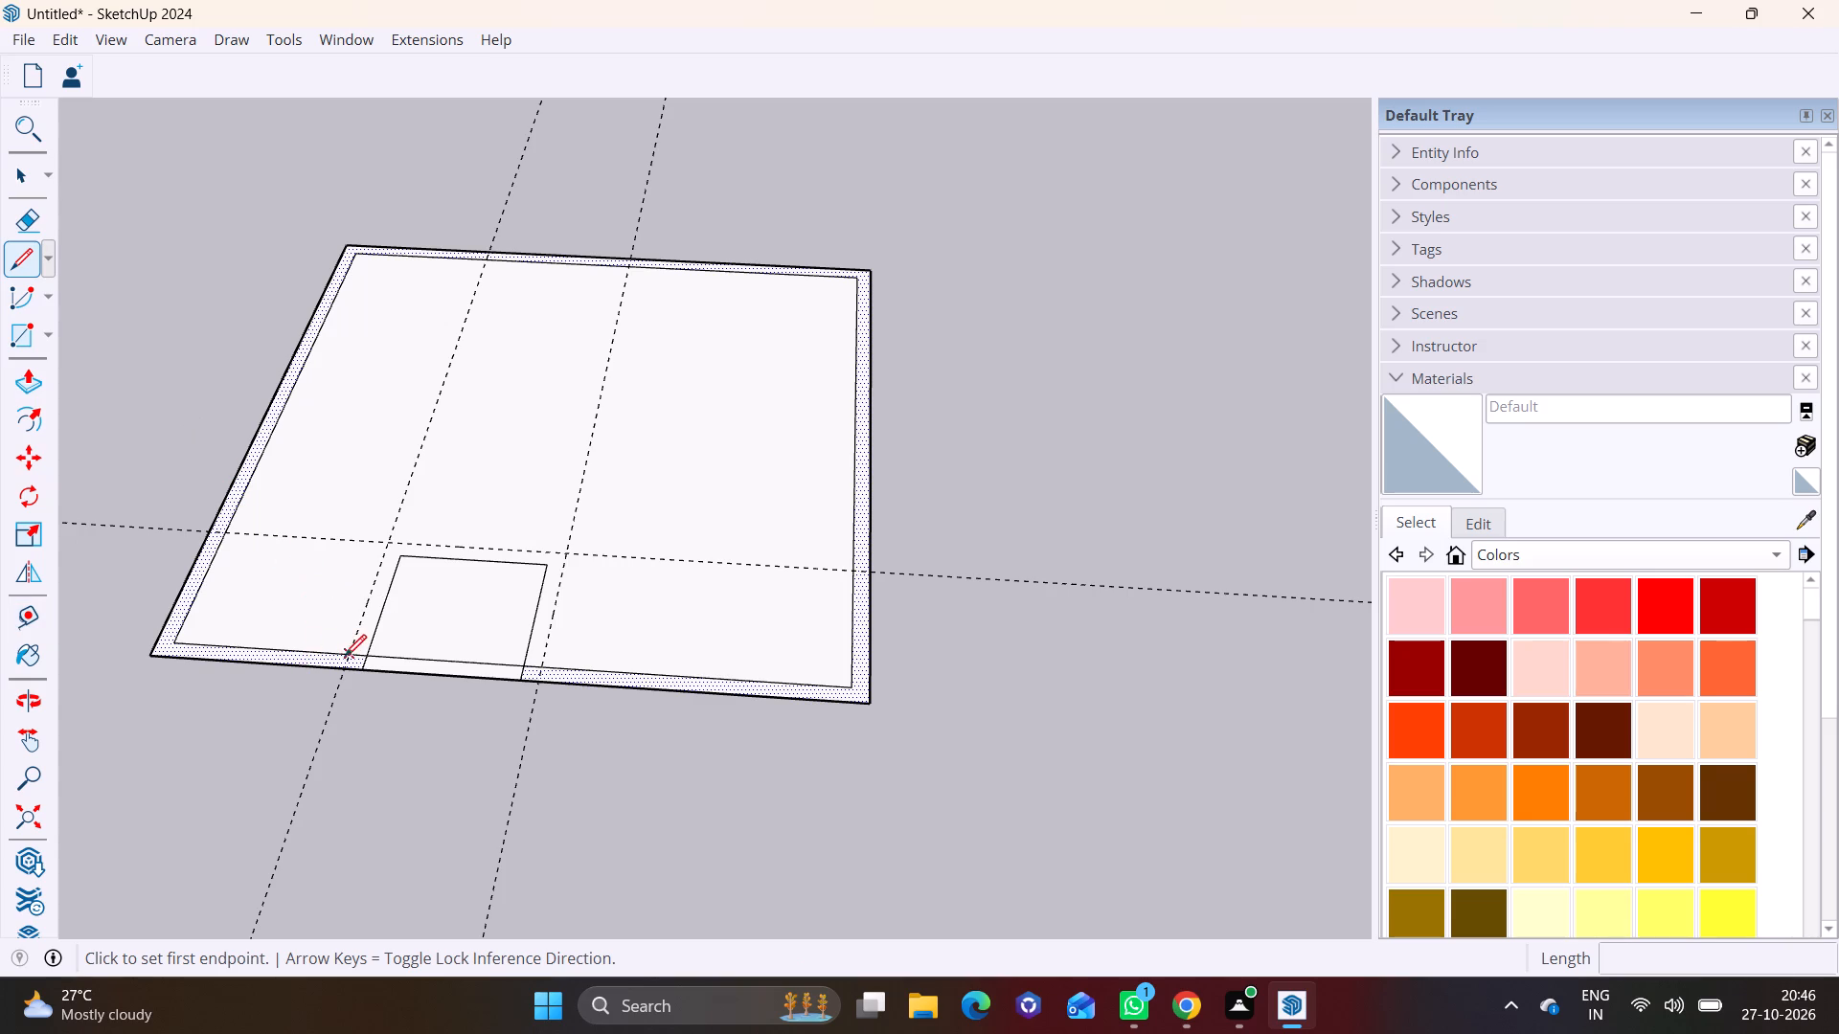
pyautogui.click(345, 654)
pyautogui.click(386, 541)
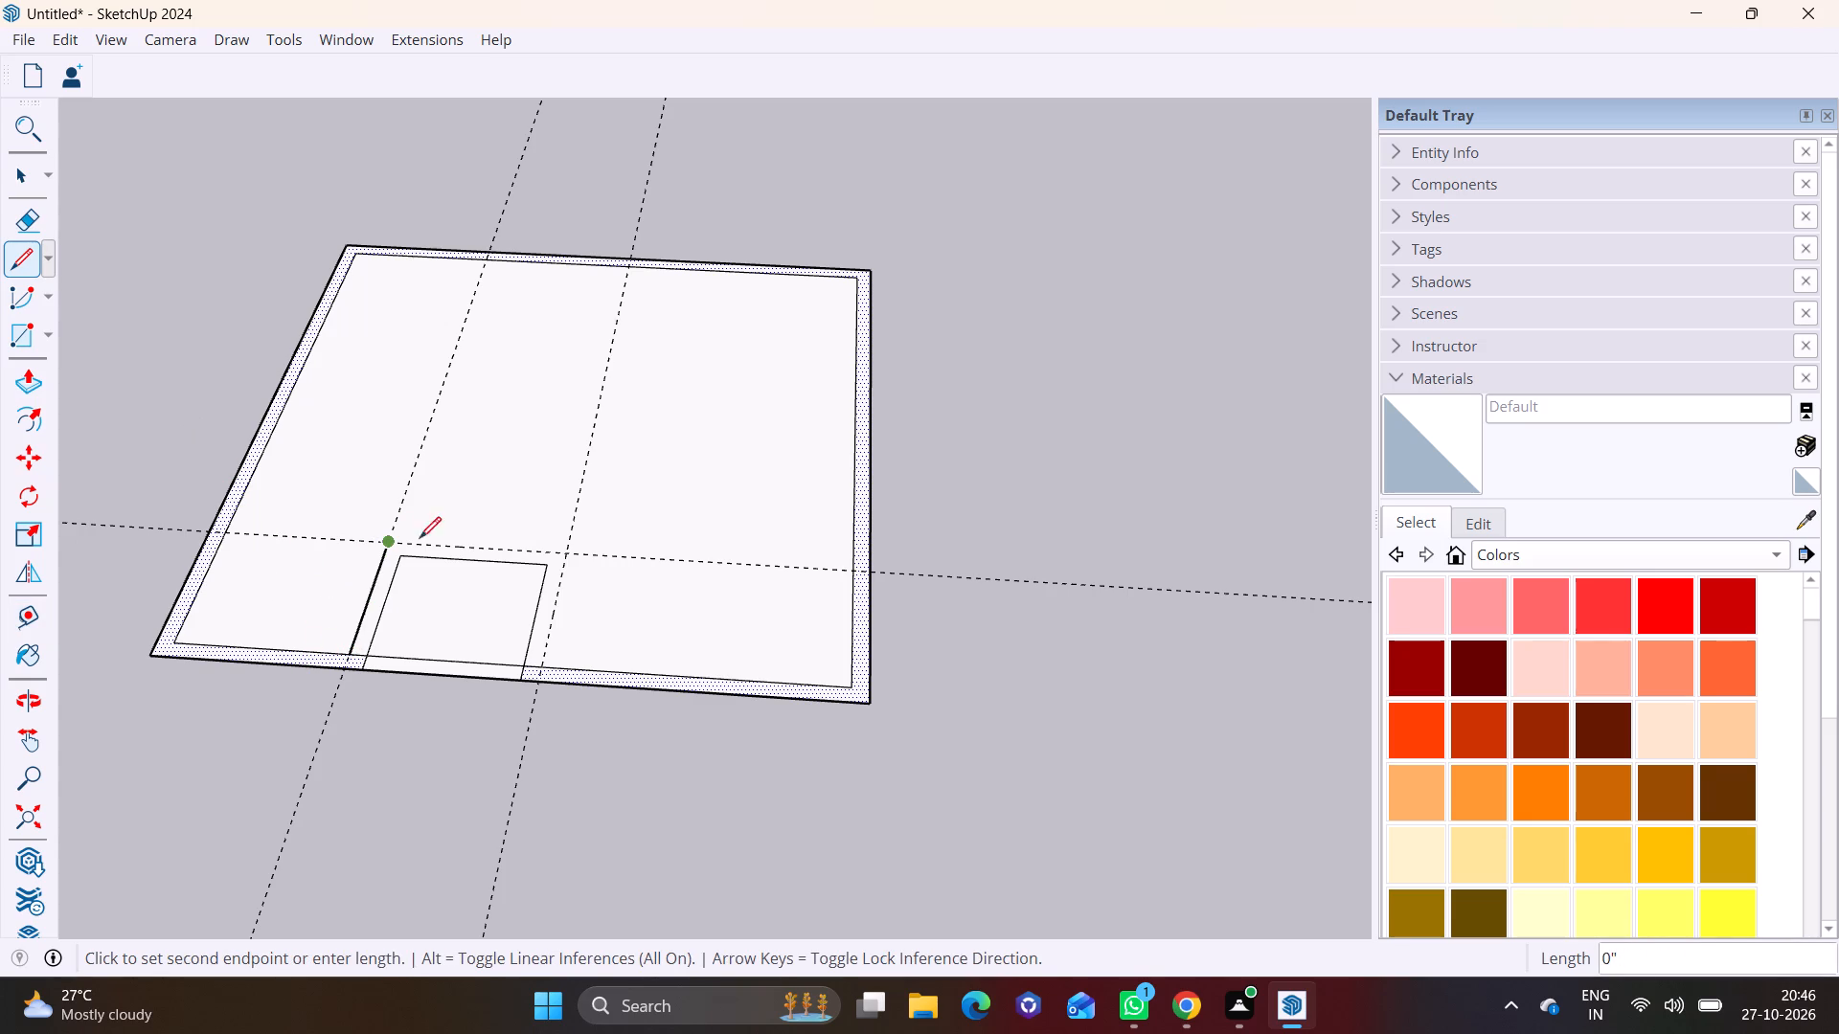
pyautogui.click(567, 551)
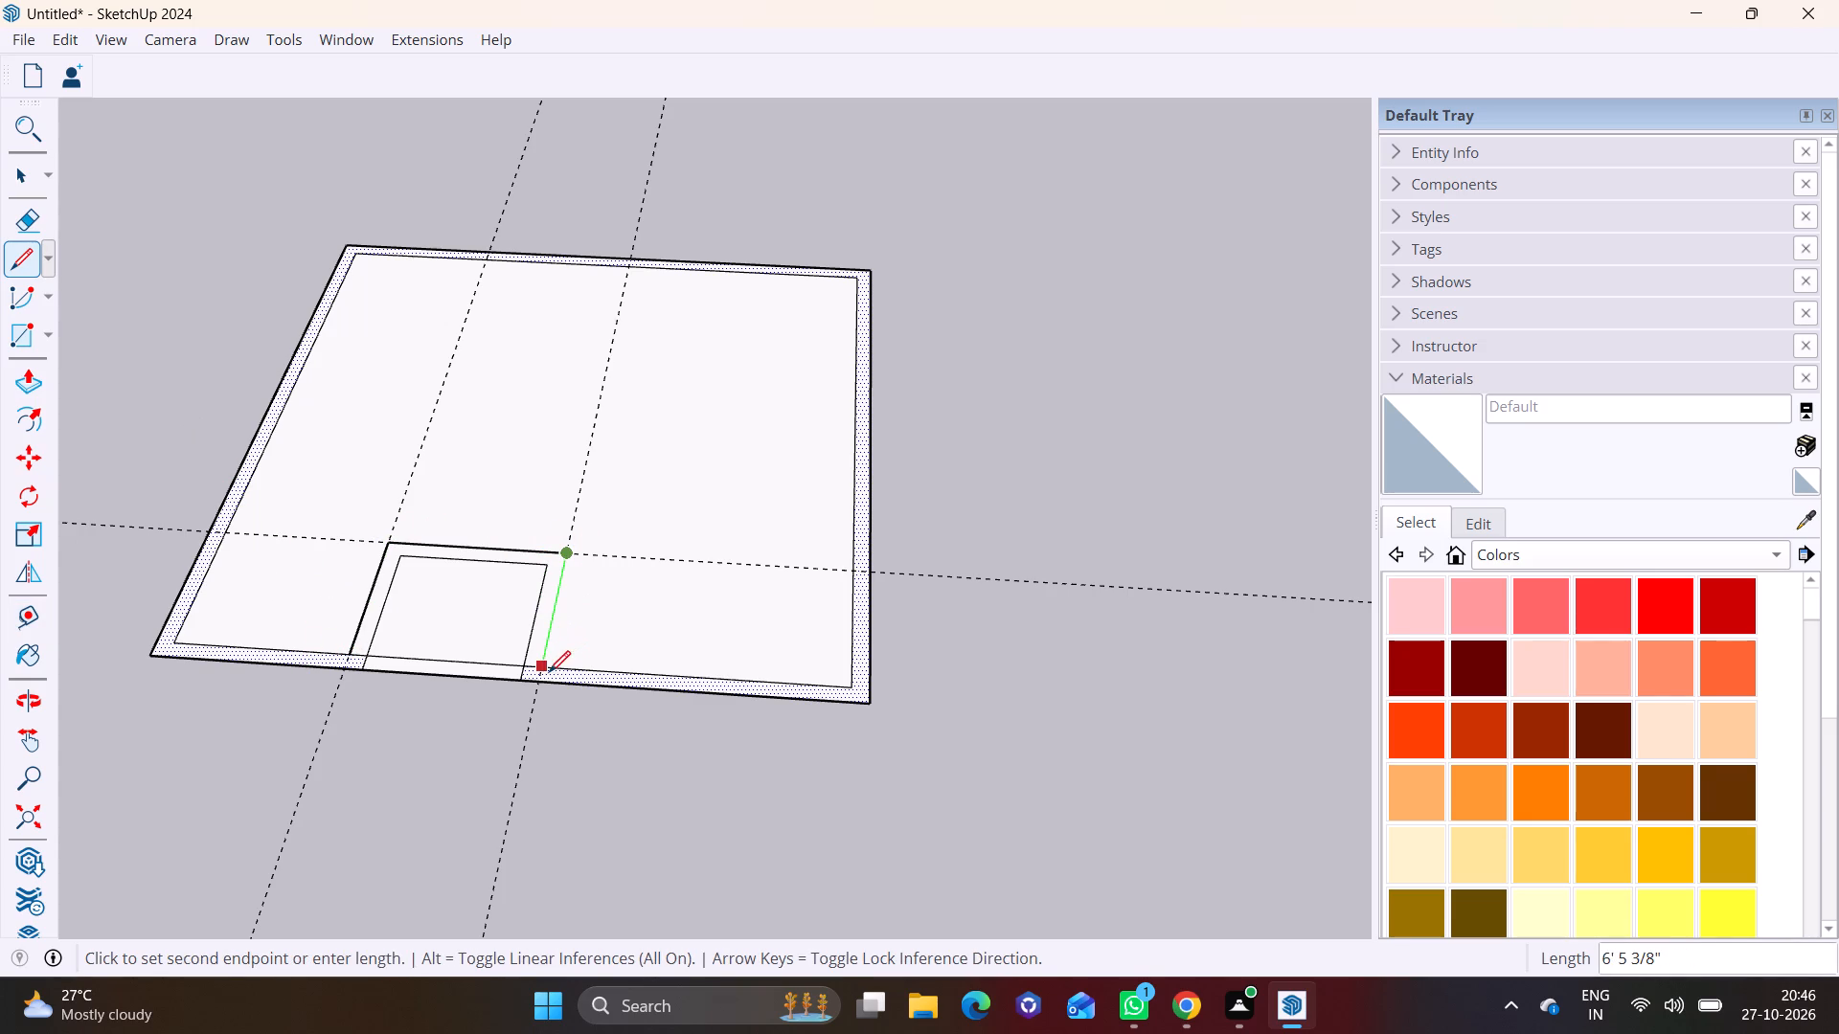
pyautogui.click(536, 686)
pyautogui.press('space')
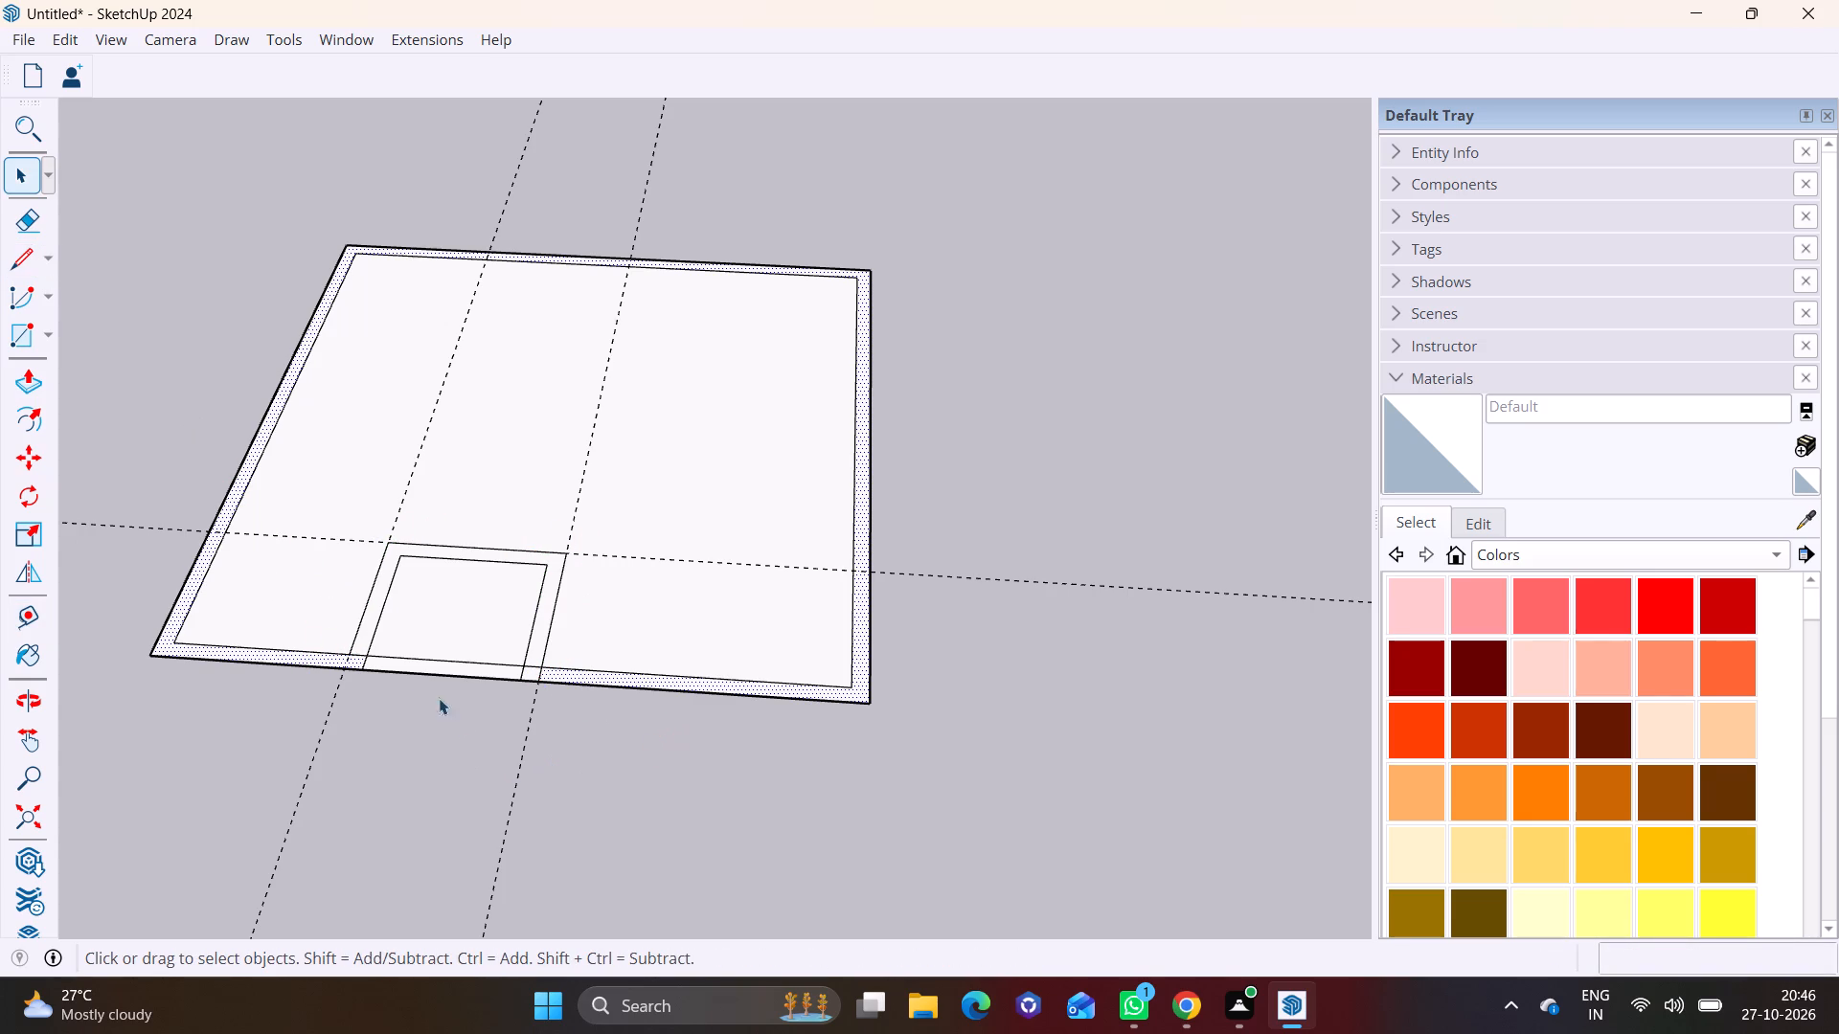
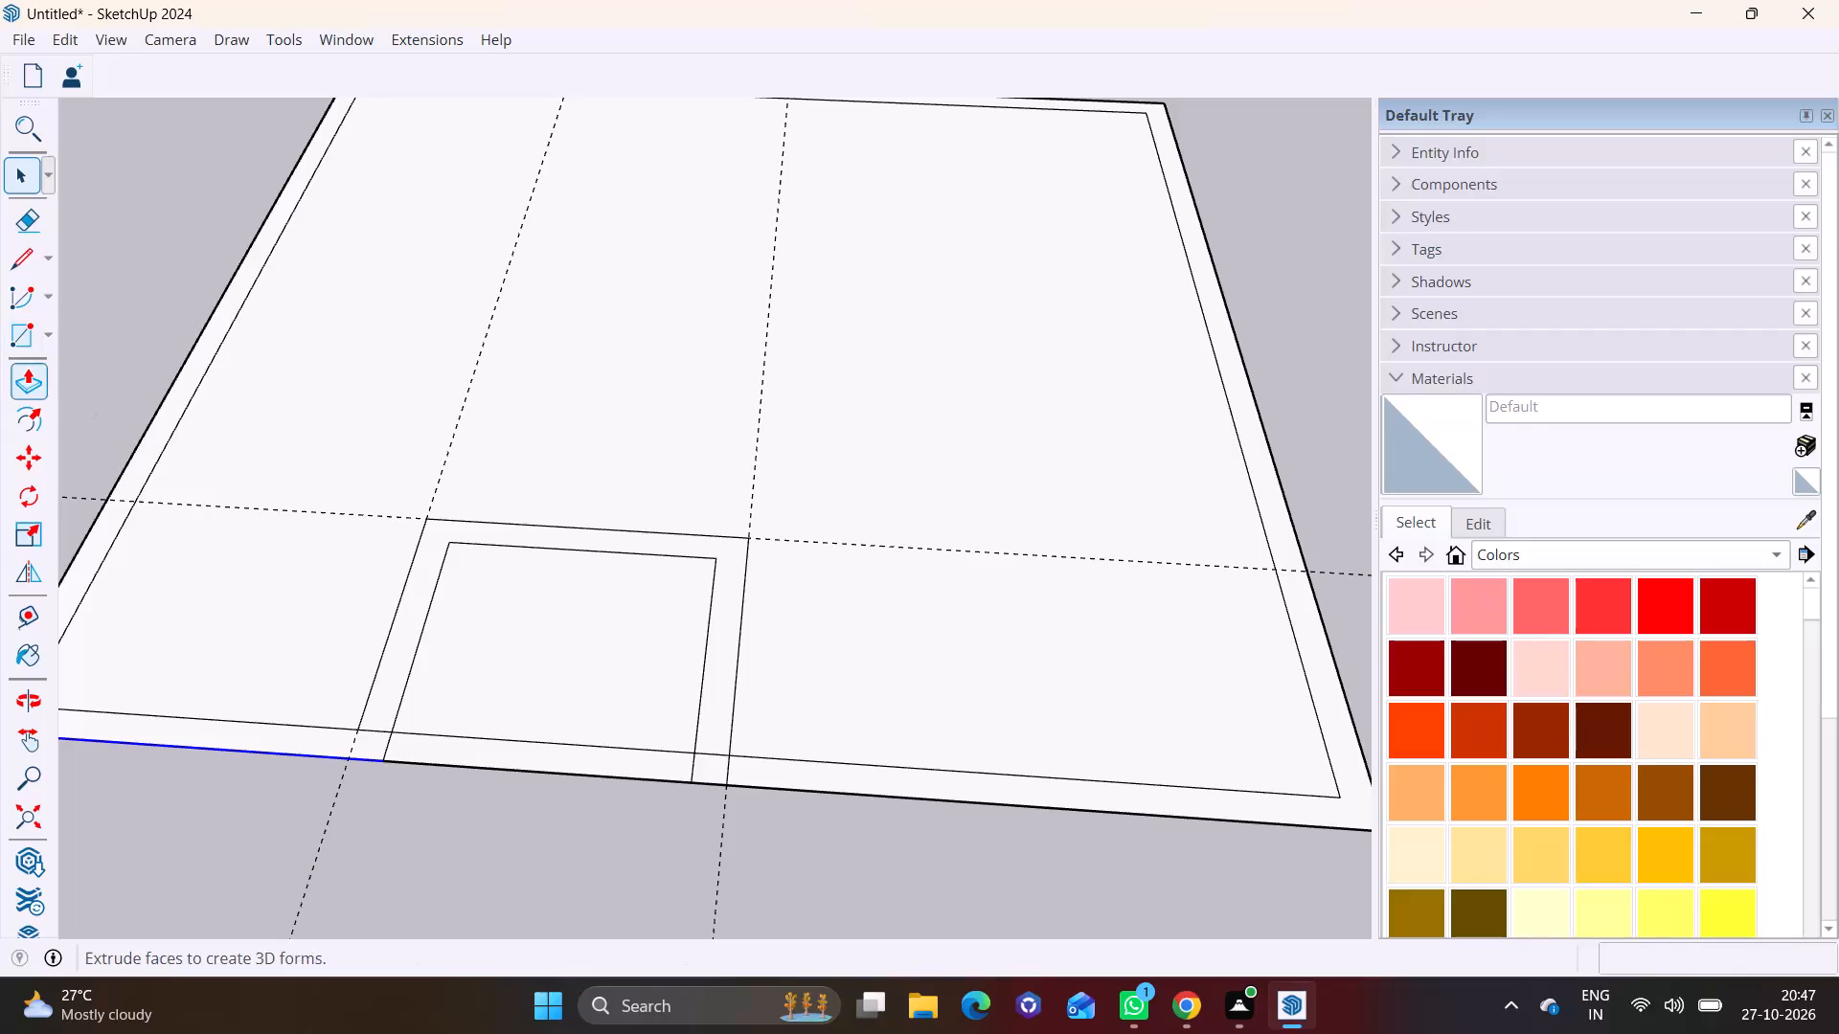
# Erase the three dashed guide lines running through the small front room's outline.
pyautogui.click(34, 210)
pyautogui.moveTo(368, 351); pyautogui.dragTo(706, 351)
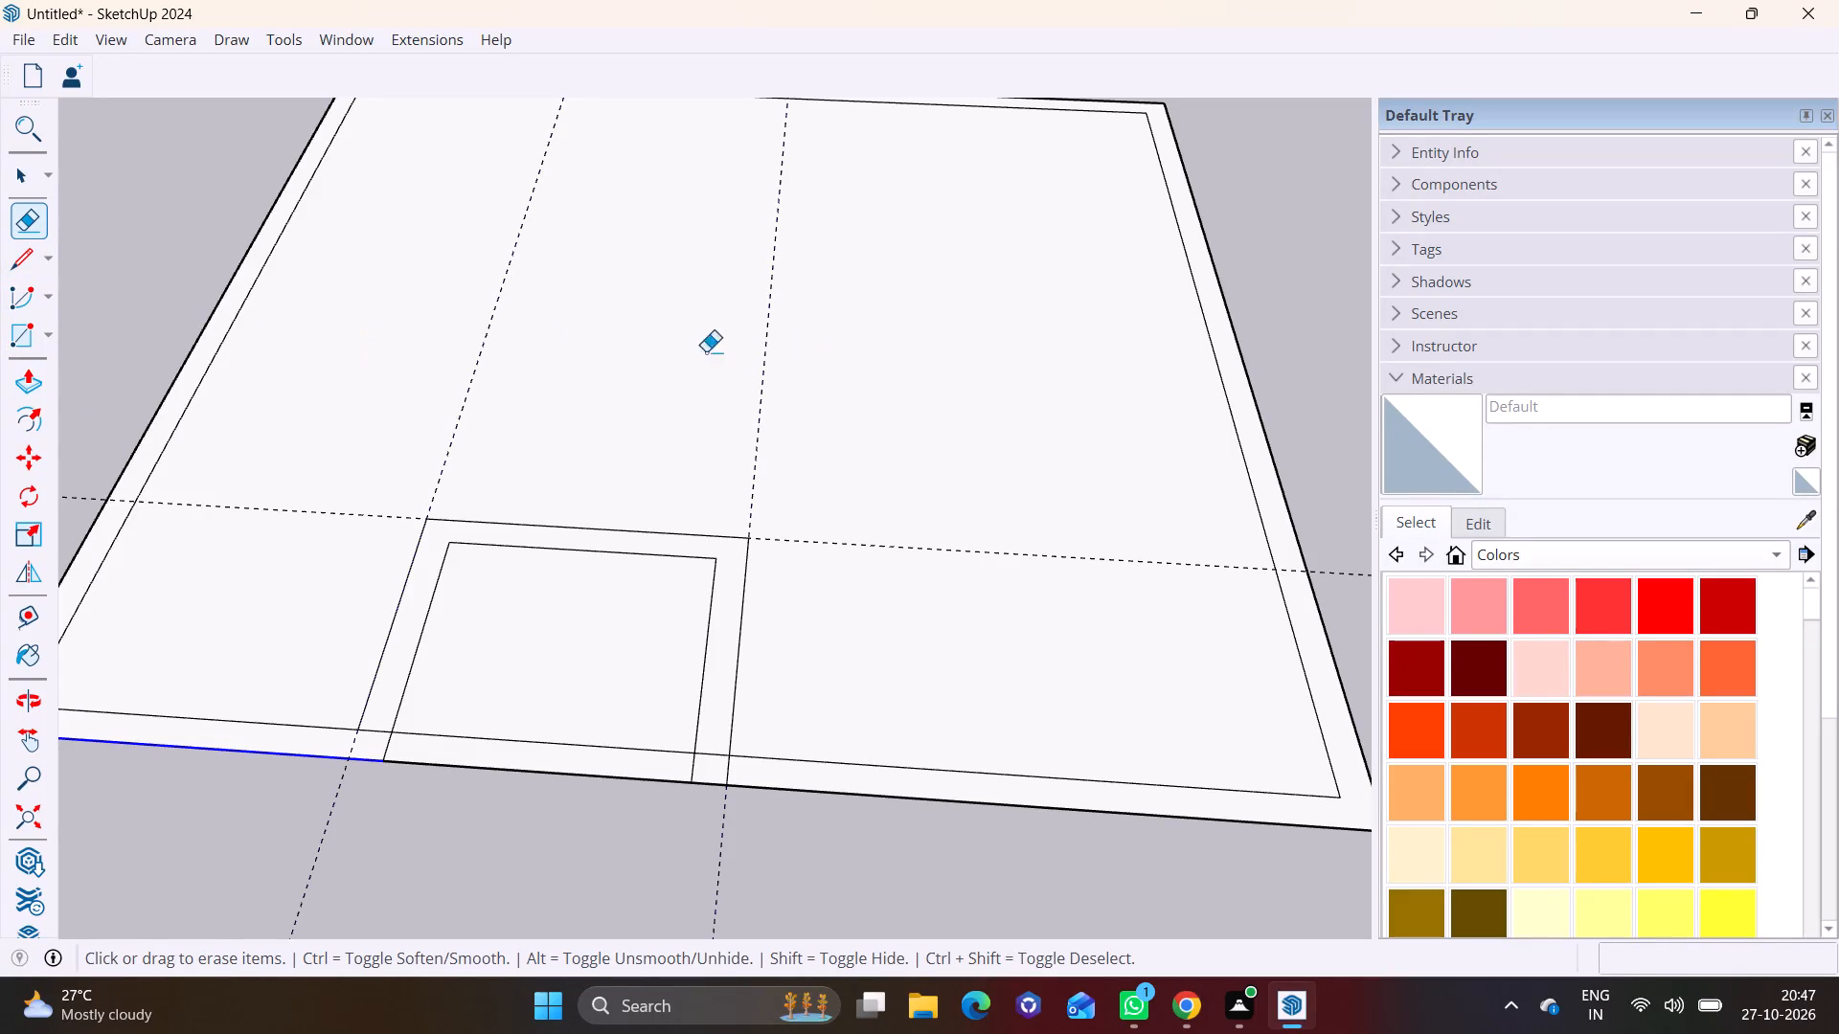
pyautogui.moveTo(706, 351); pyautogui.dragTo(843, 351)
pyautogui.moveTo(868, 451); pyautogui.dragTo(879, 618)
# Draw a three-sided line outline about 6' 5" wide inward from the inner offset edge on the square's right-hand side, seen from the front room.
pyautogui.scroll(-5, 872, 674)
pyautogui.keyDown('shift'); pyautogui.moveTo(847, 726); pyautogui.dragTo(691, 897, button='middle'); pyautogui.keyUp('shift')
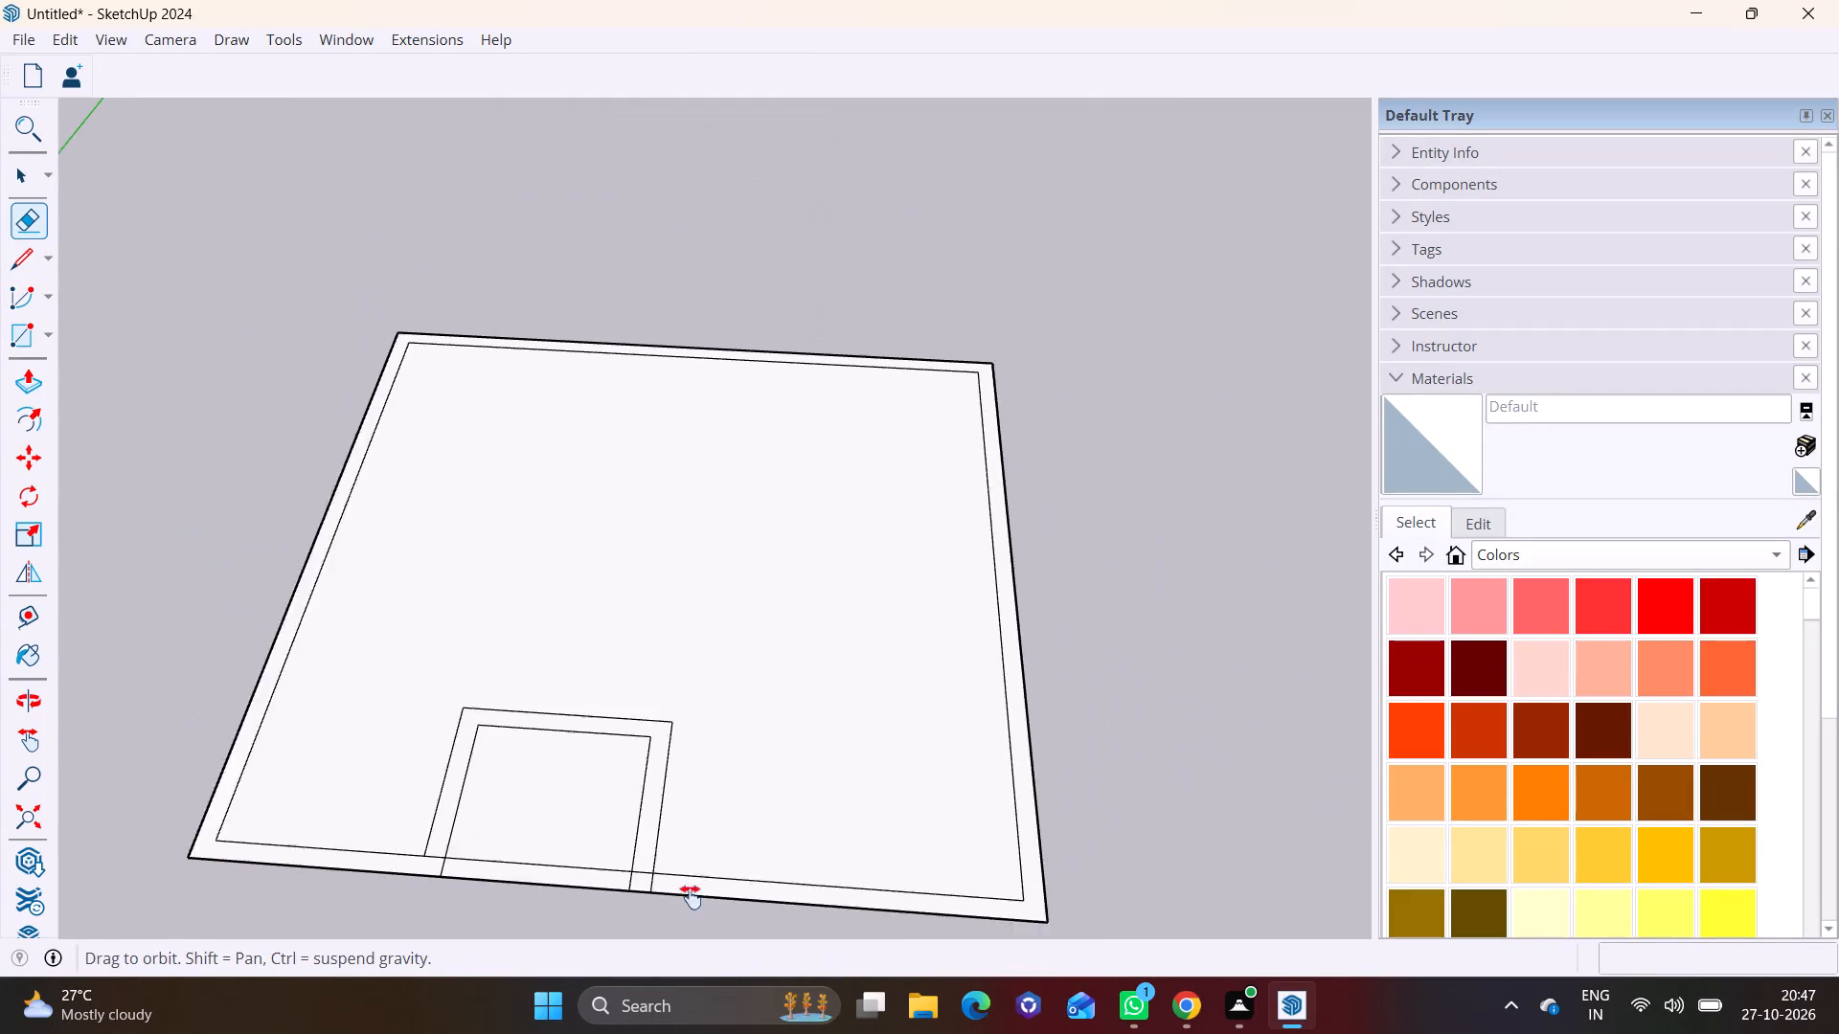
pyautogui.keyDown('shift'); pyautogui.moveTo(691, 897); pyautogui.dragTo(669, 898, button='middle'); pyautogui.keyUp('shift')
pyautogui.click(17, 259)
pyautogui.scroll(-1, 685, 670)
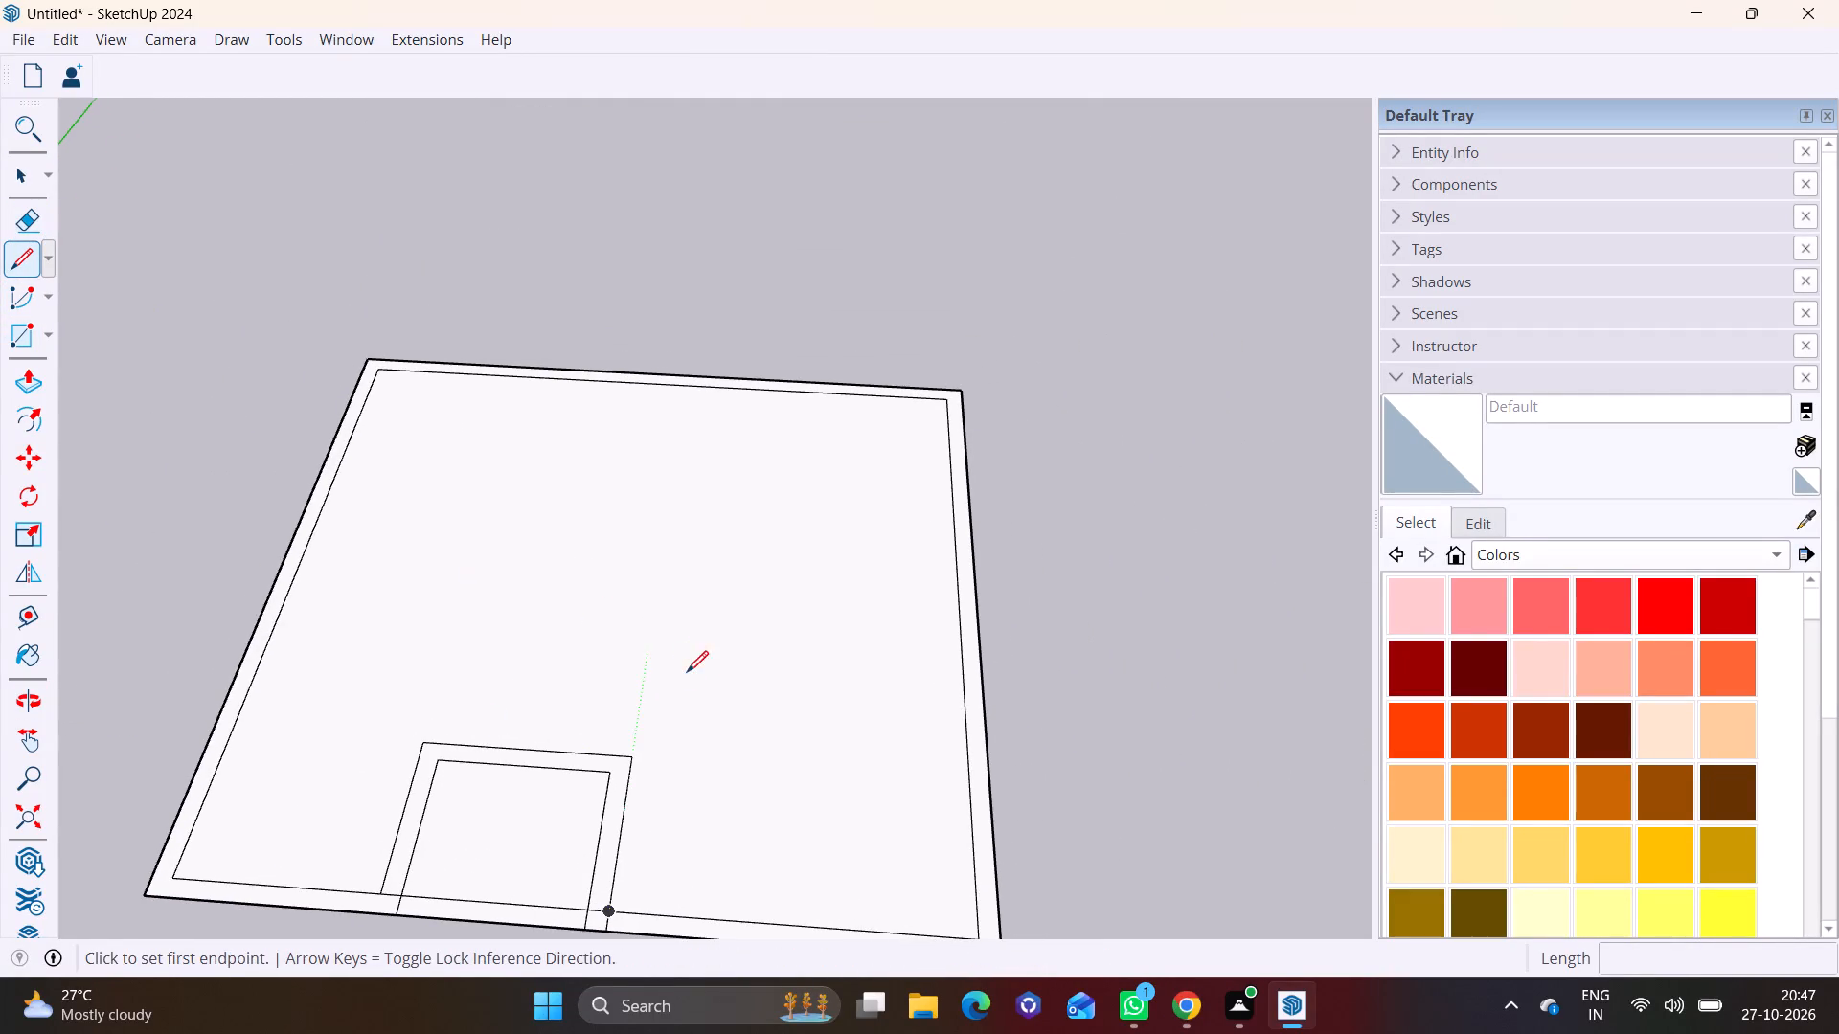
pyautogui.scroll(-1, 687, 672)
pyautogui.keyDown('shift'); pyautogui.moveTo(727, 691); pyautogui.dragTo(698, 450, button='middle'); pyautogui.keyUp('shift')
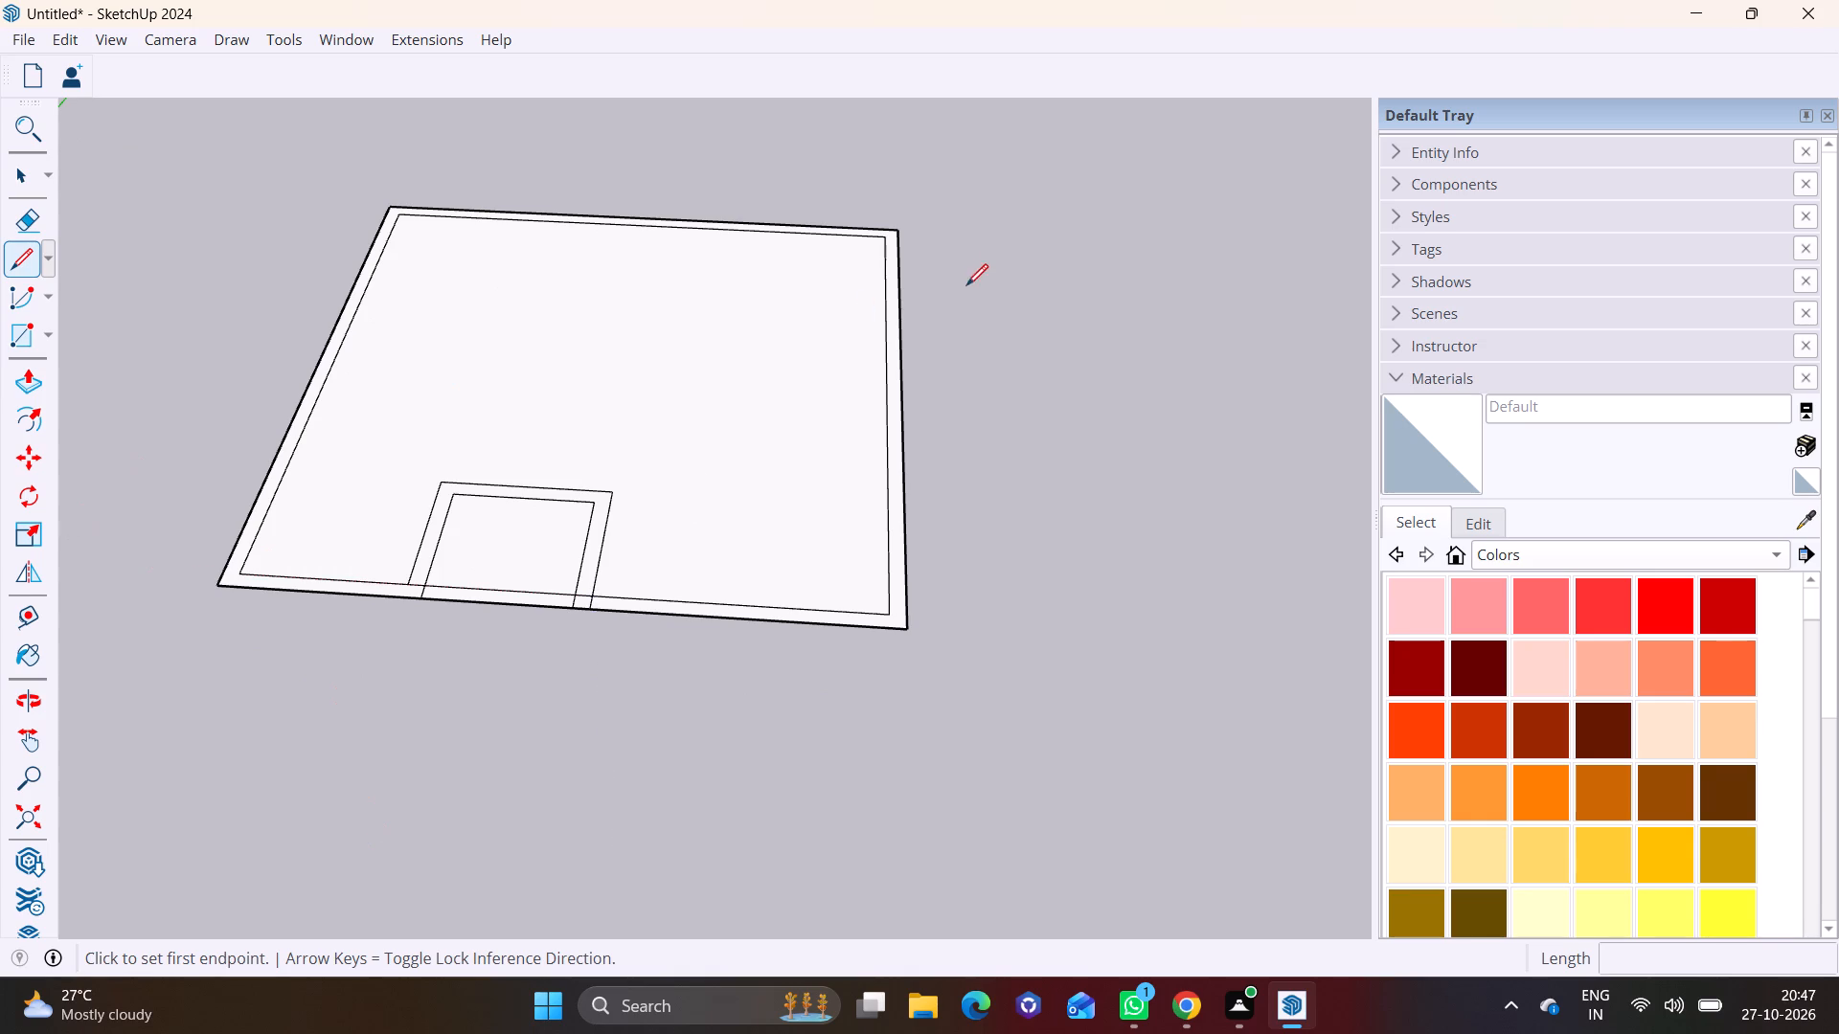
pyautogui.scroll(3, 901, 358)
pyautogui.scroll(1, 750, 416)
pyautogui.keyDown('shift'); pyautogui.moveTo(750, 416); pyautogui.dragTo(766, 595, button='middle'); pyautogui.keyUp('shift')
pyautogui.moveTo(787, 659); pyautogui.dragTo(579, 651, button='middle')
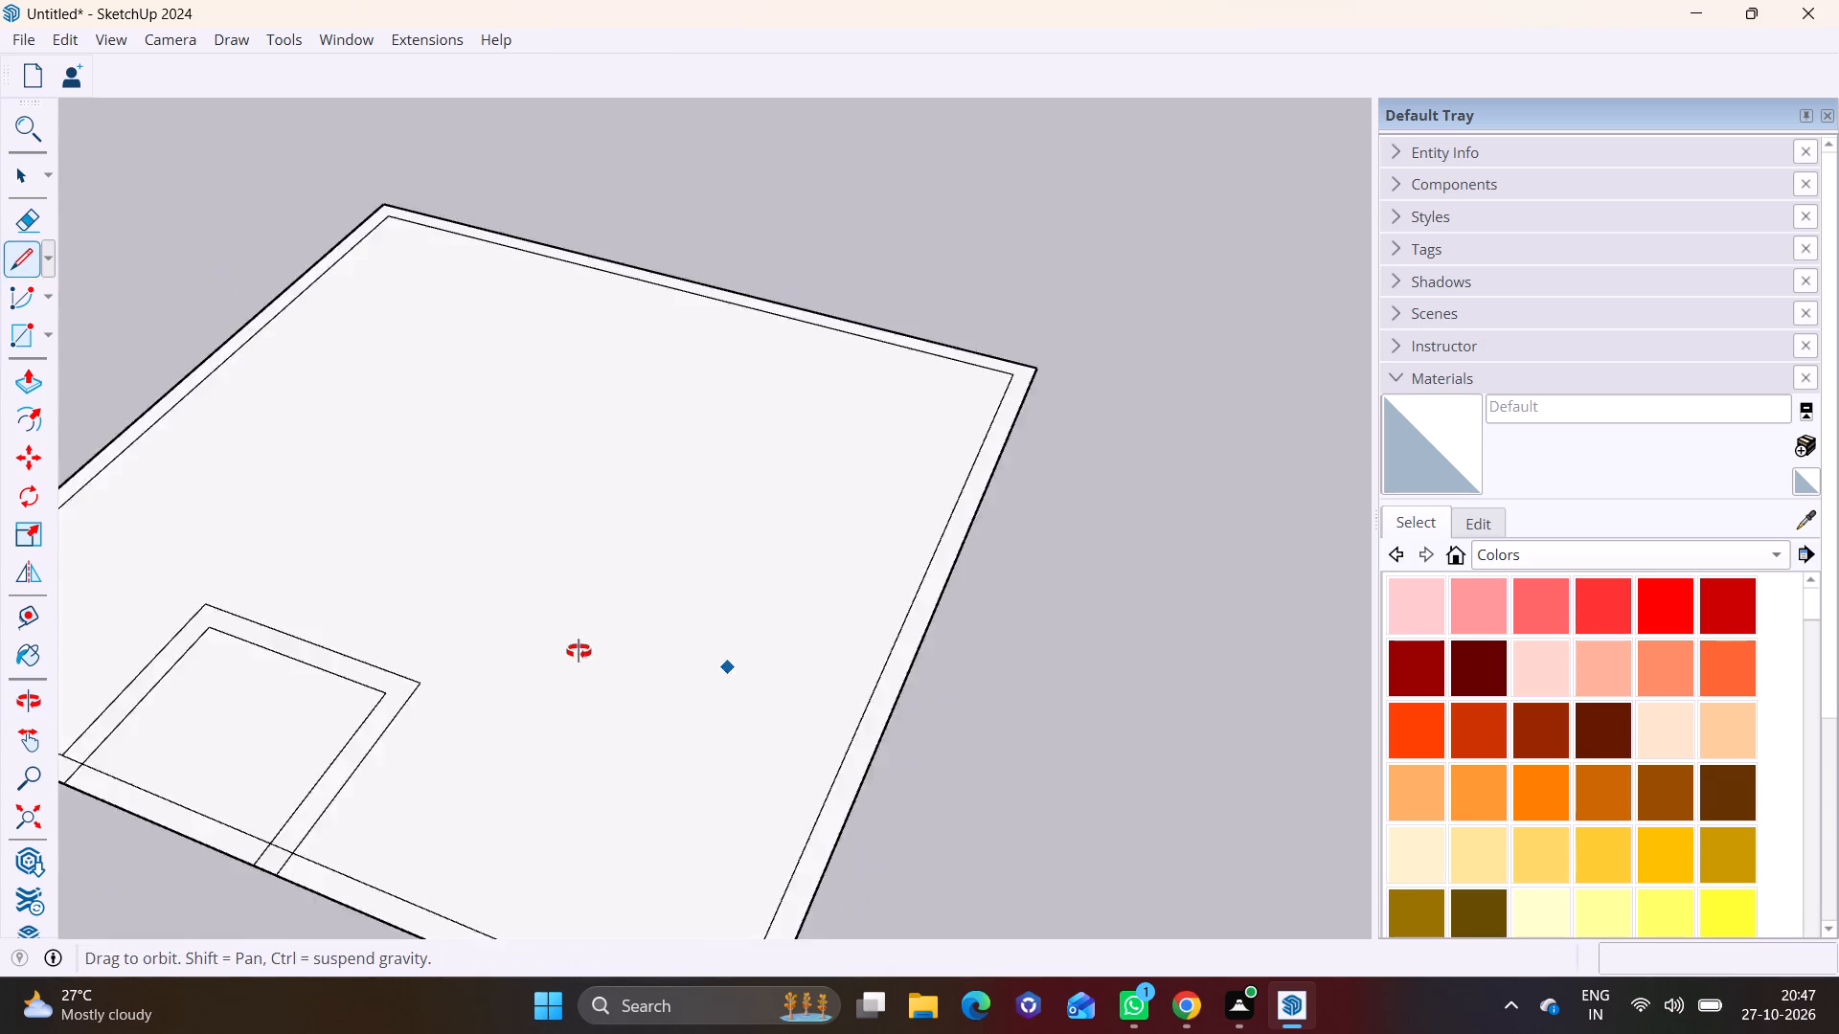
pyautogui.moveTo(579, 651); pyautogui.dragTo(270, 642, button='middle')
pyautogui.moveTo(647, 728); pyautogui.dragTo(379, 672, button='middle')
pyautogui.scroll(1, 379, 672)
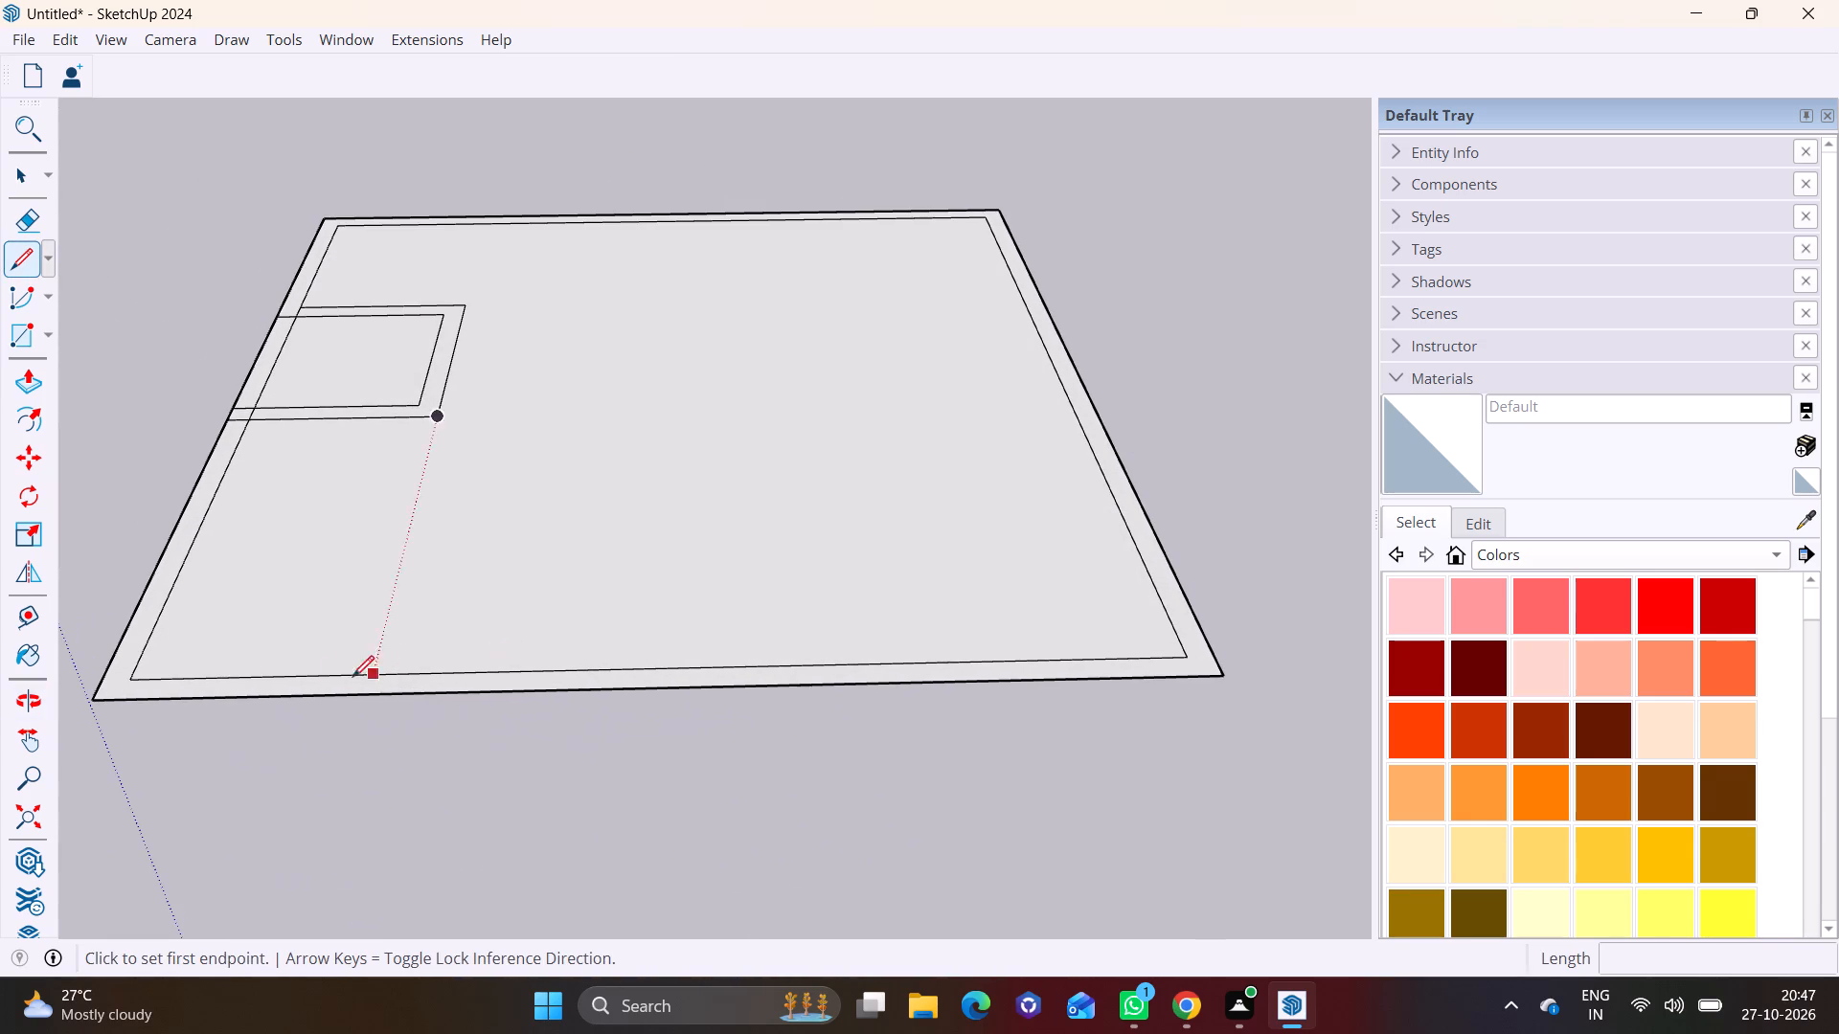
pyautogui.click(654, 663)
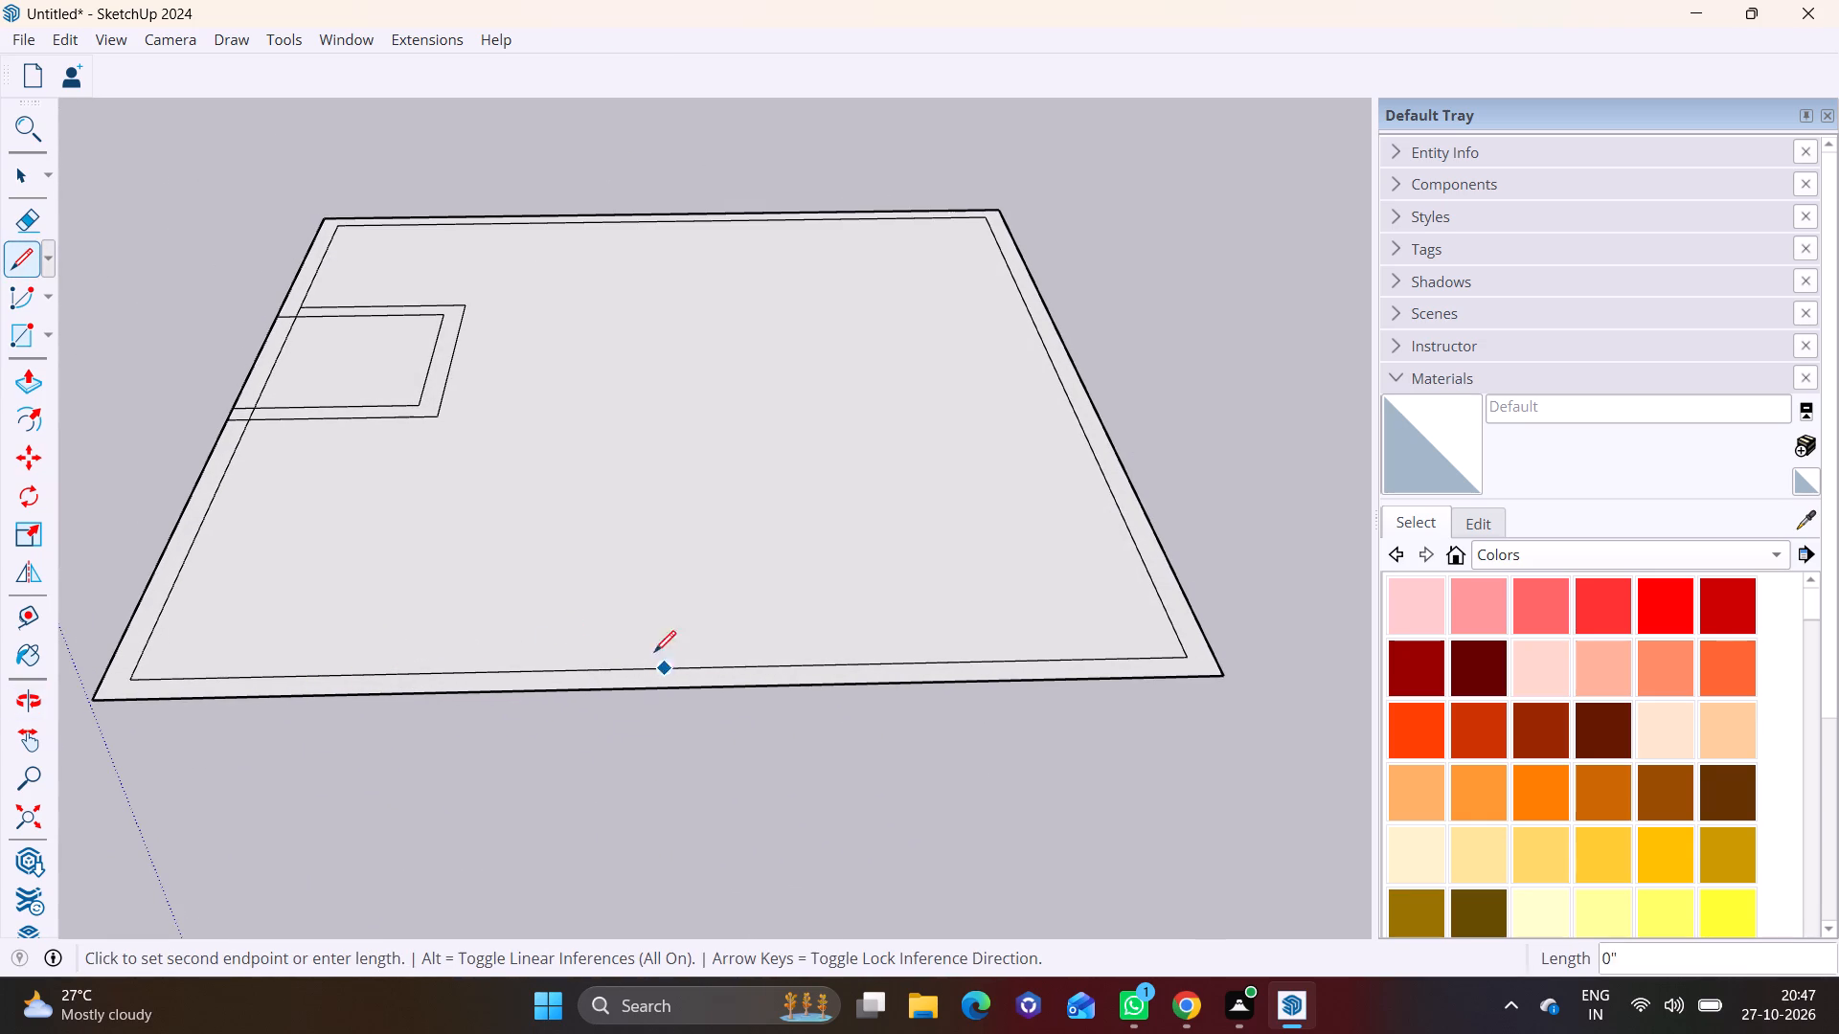
pyautogui.click(656, 541)
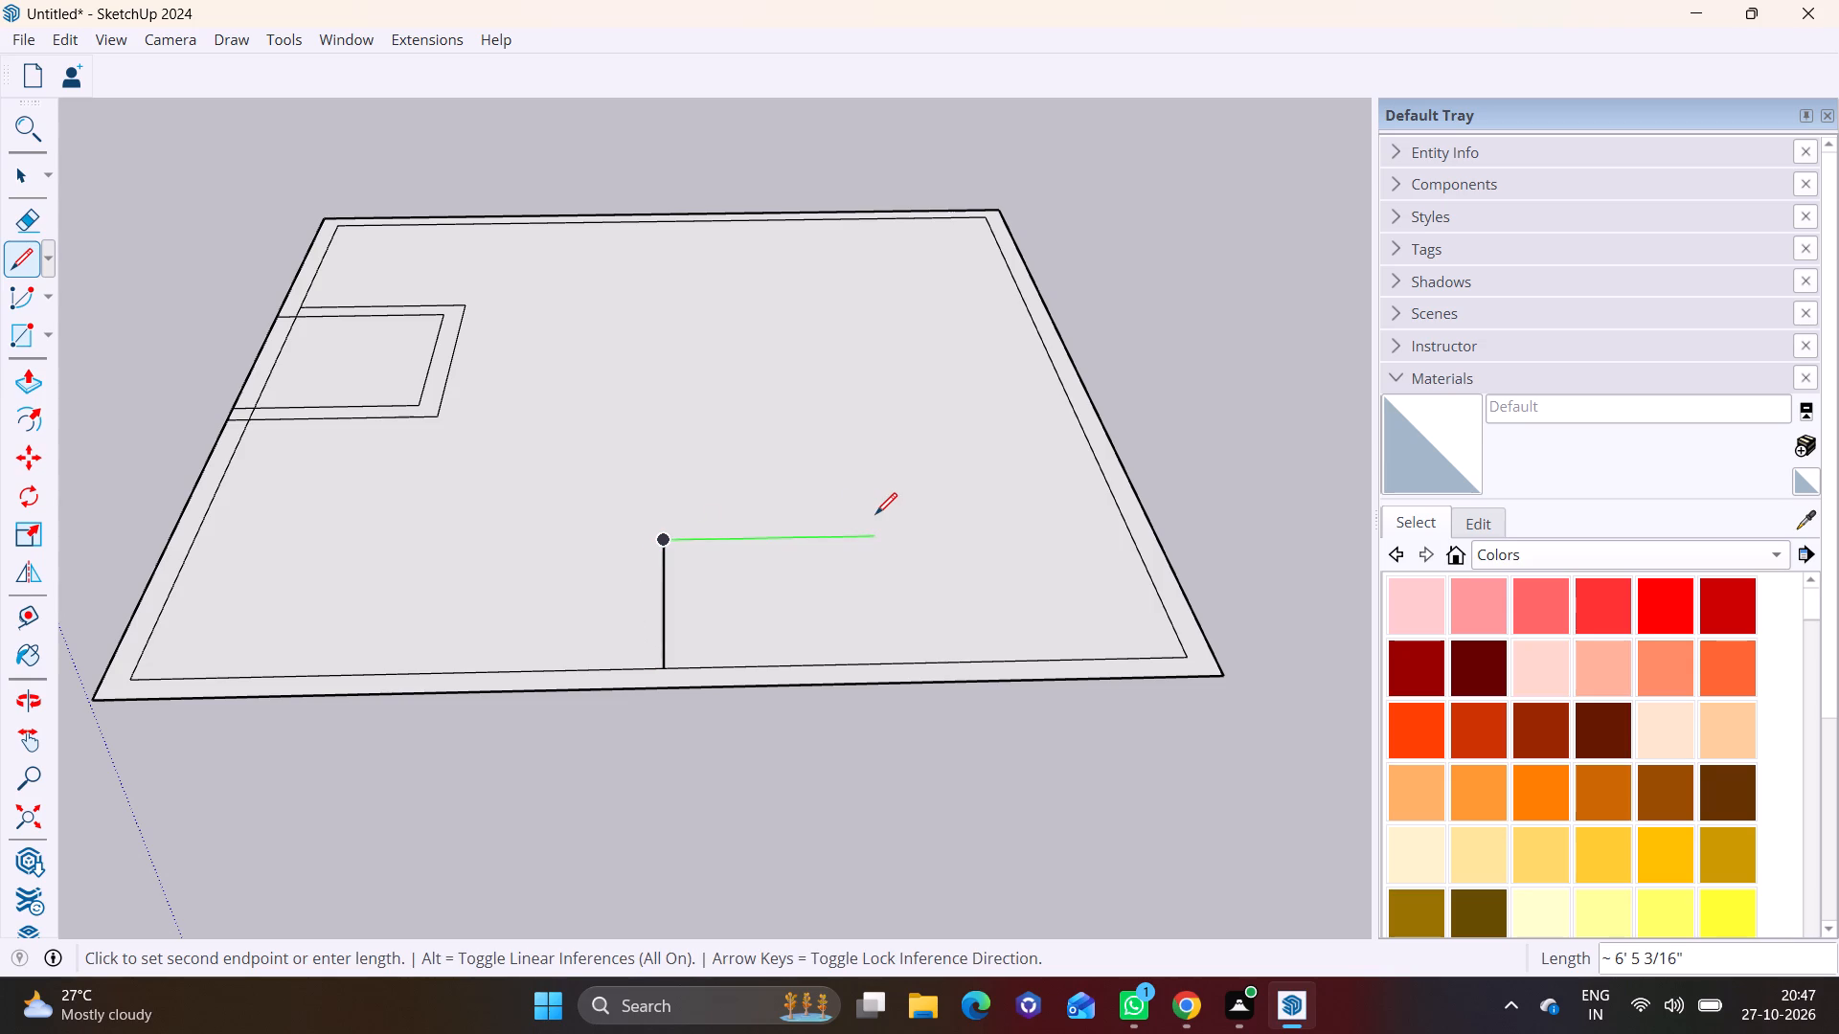
pyautogui.click(879, 514)
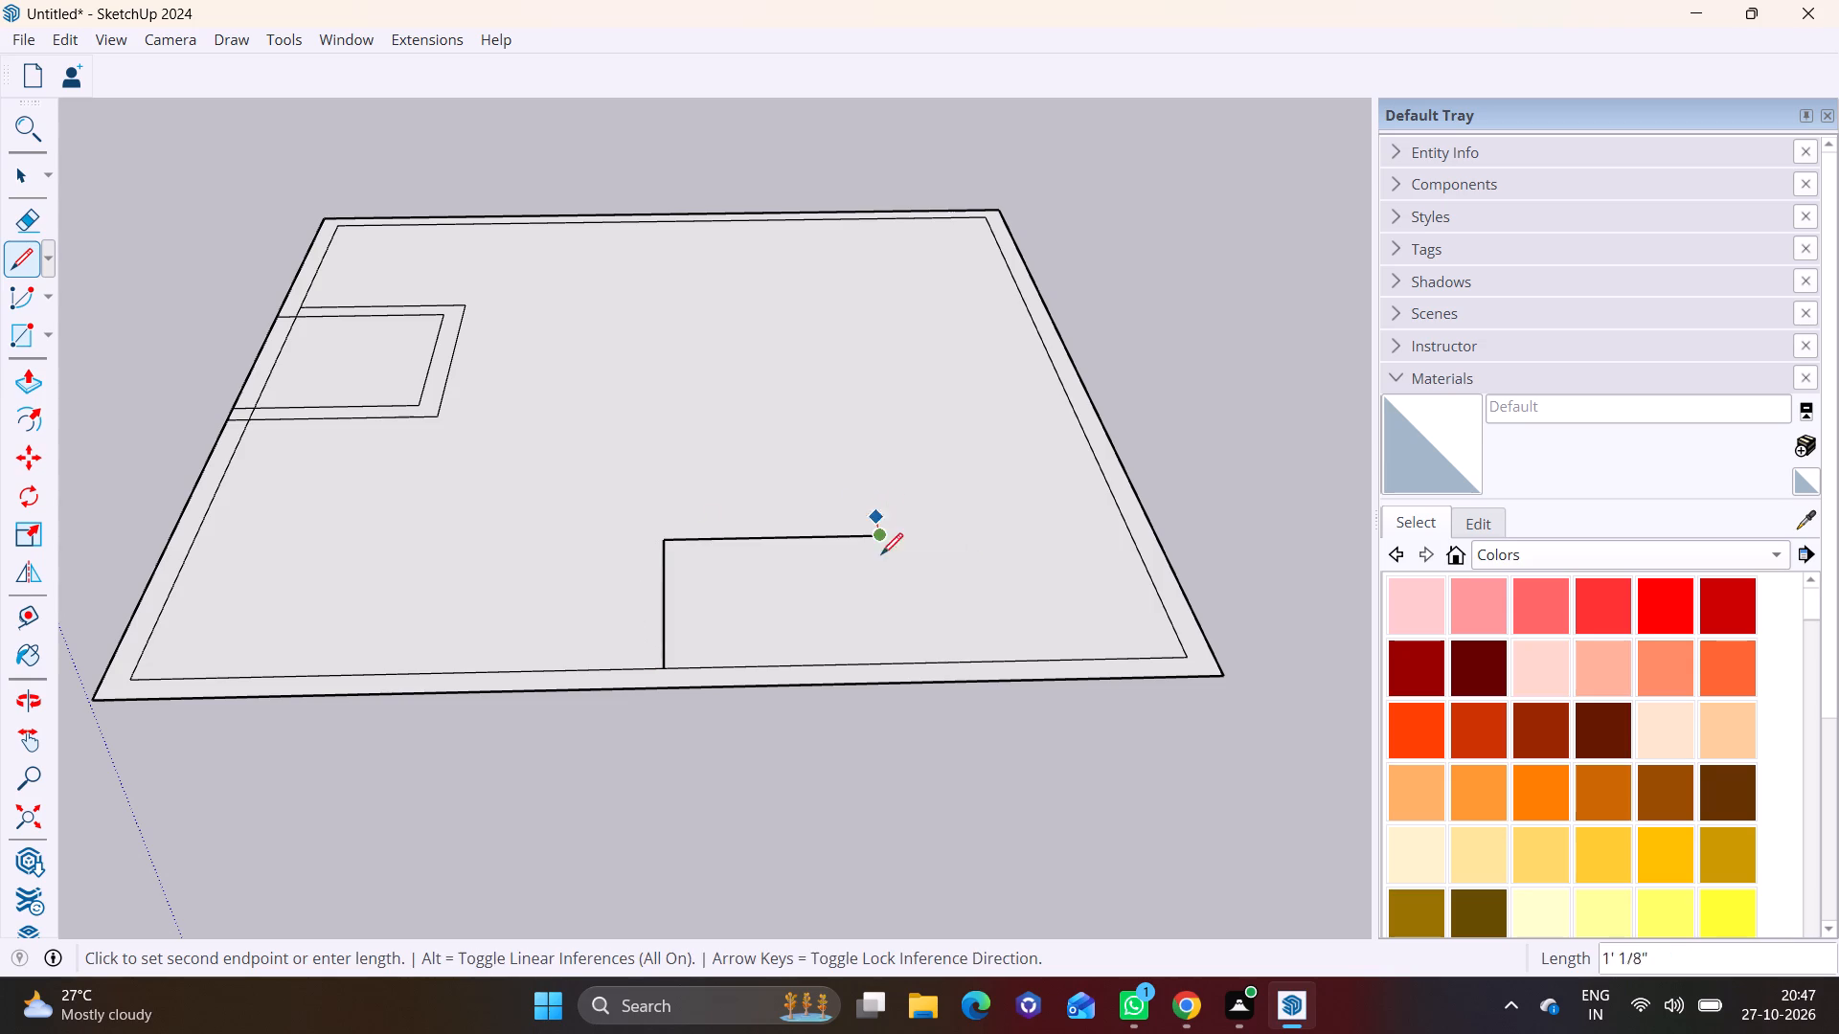
pyautogui.click(909, 659)
pyautogui.press('space')
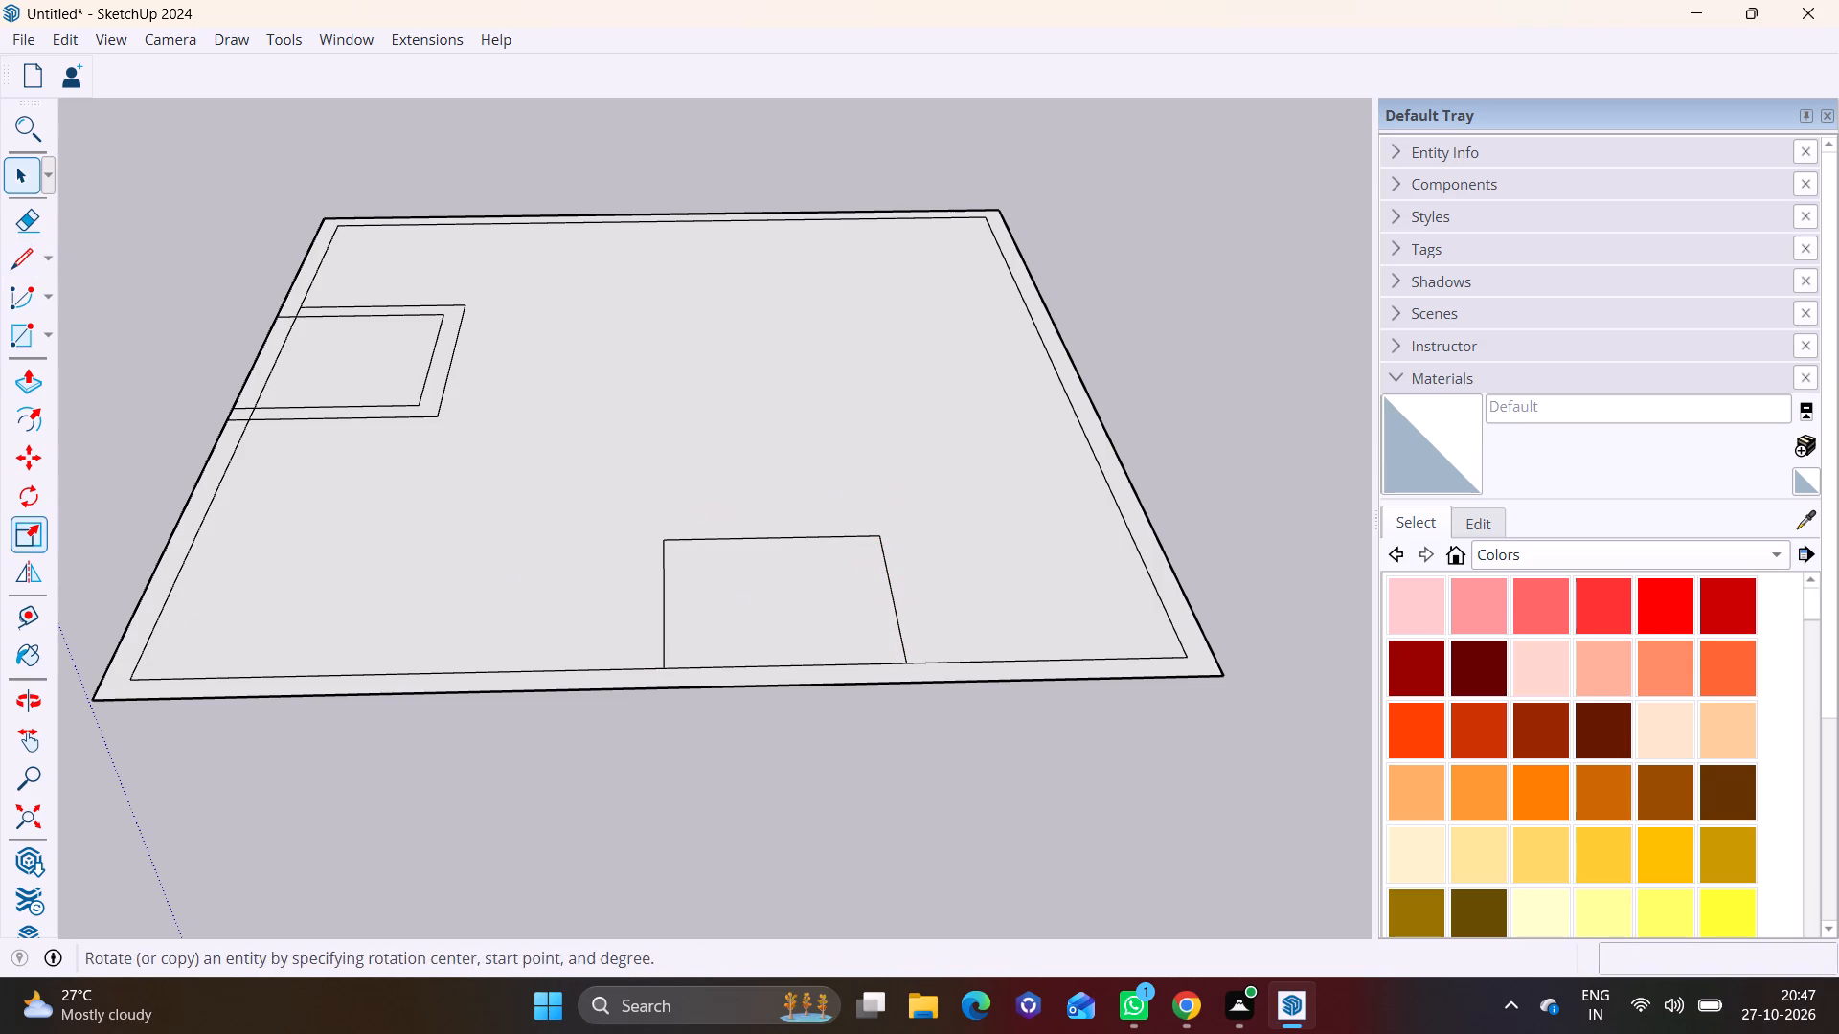
# Place a Tape Measure guide parallel to the new side outline's inner edge, offset toward the middle of the floor.
pyautogui.click(34, 609)
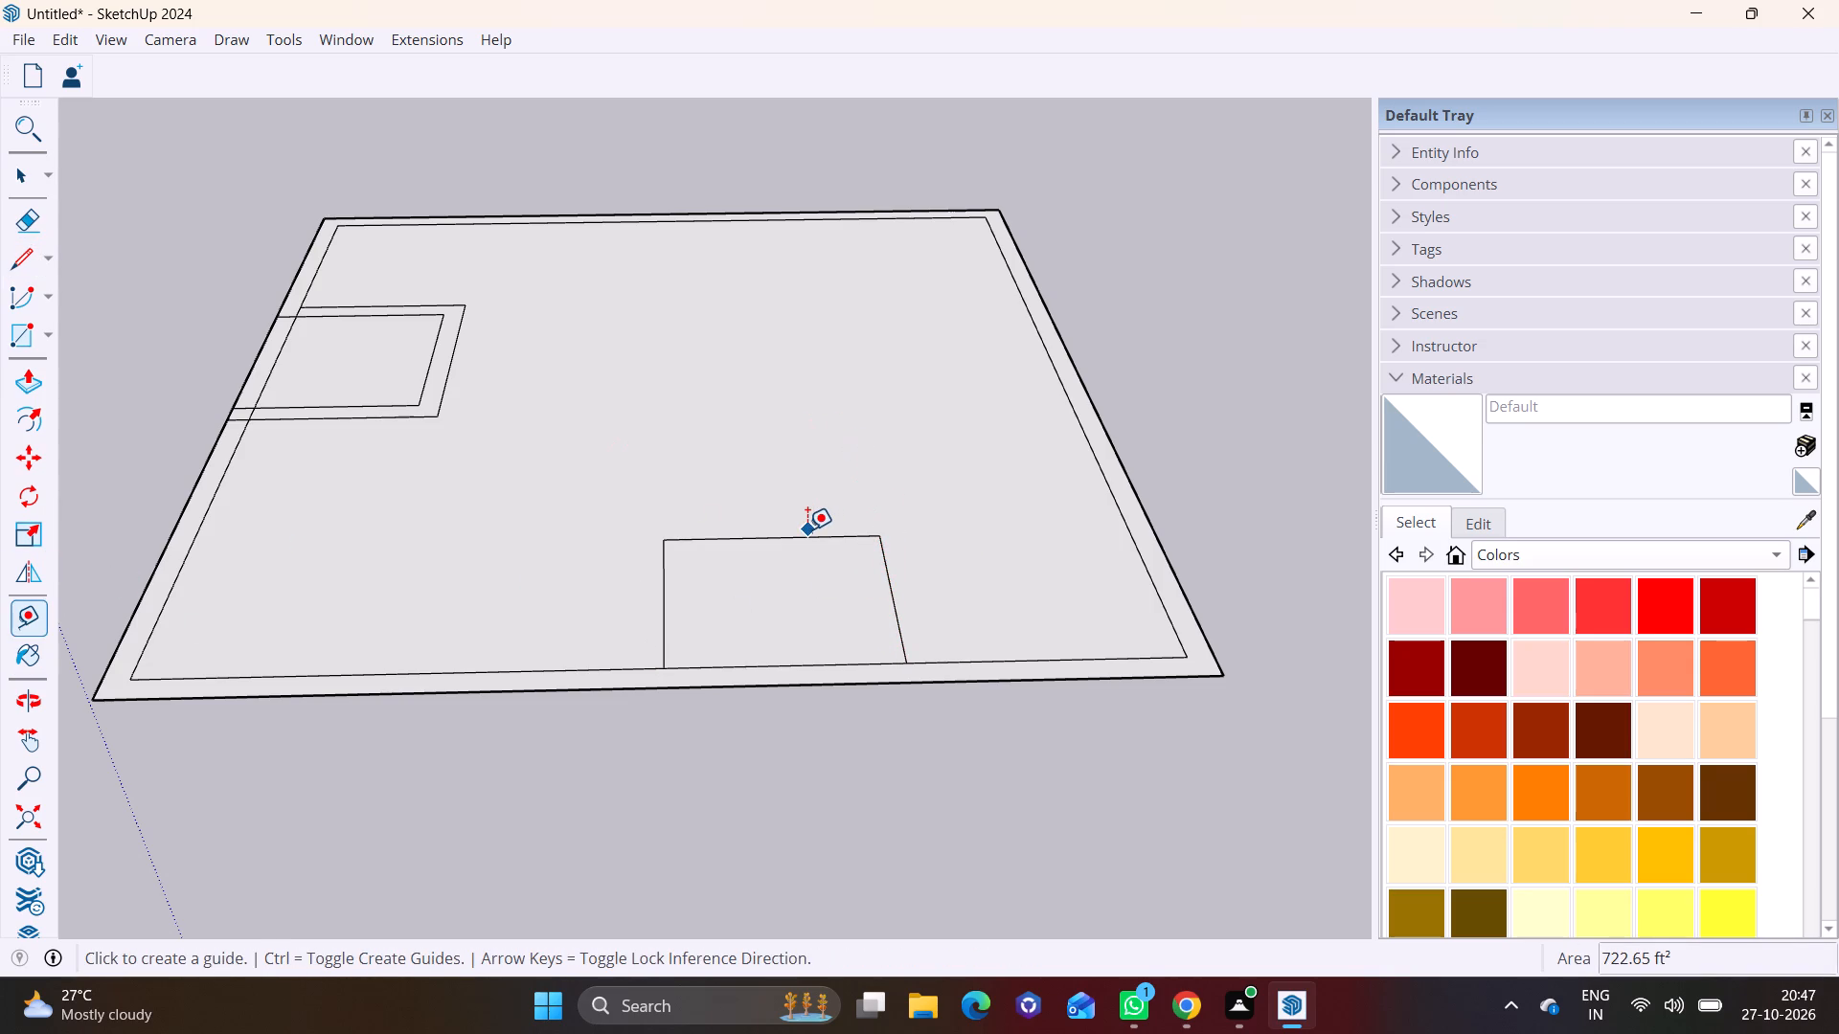
pyautogui.click(806, 537)
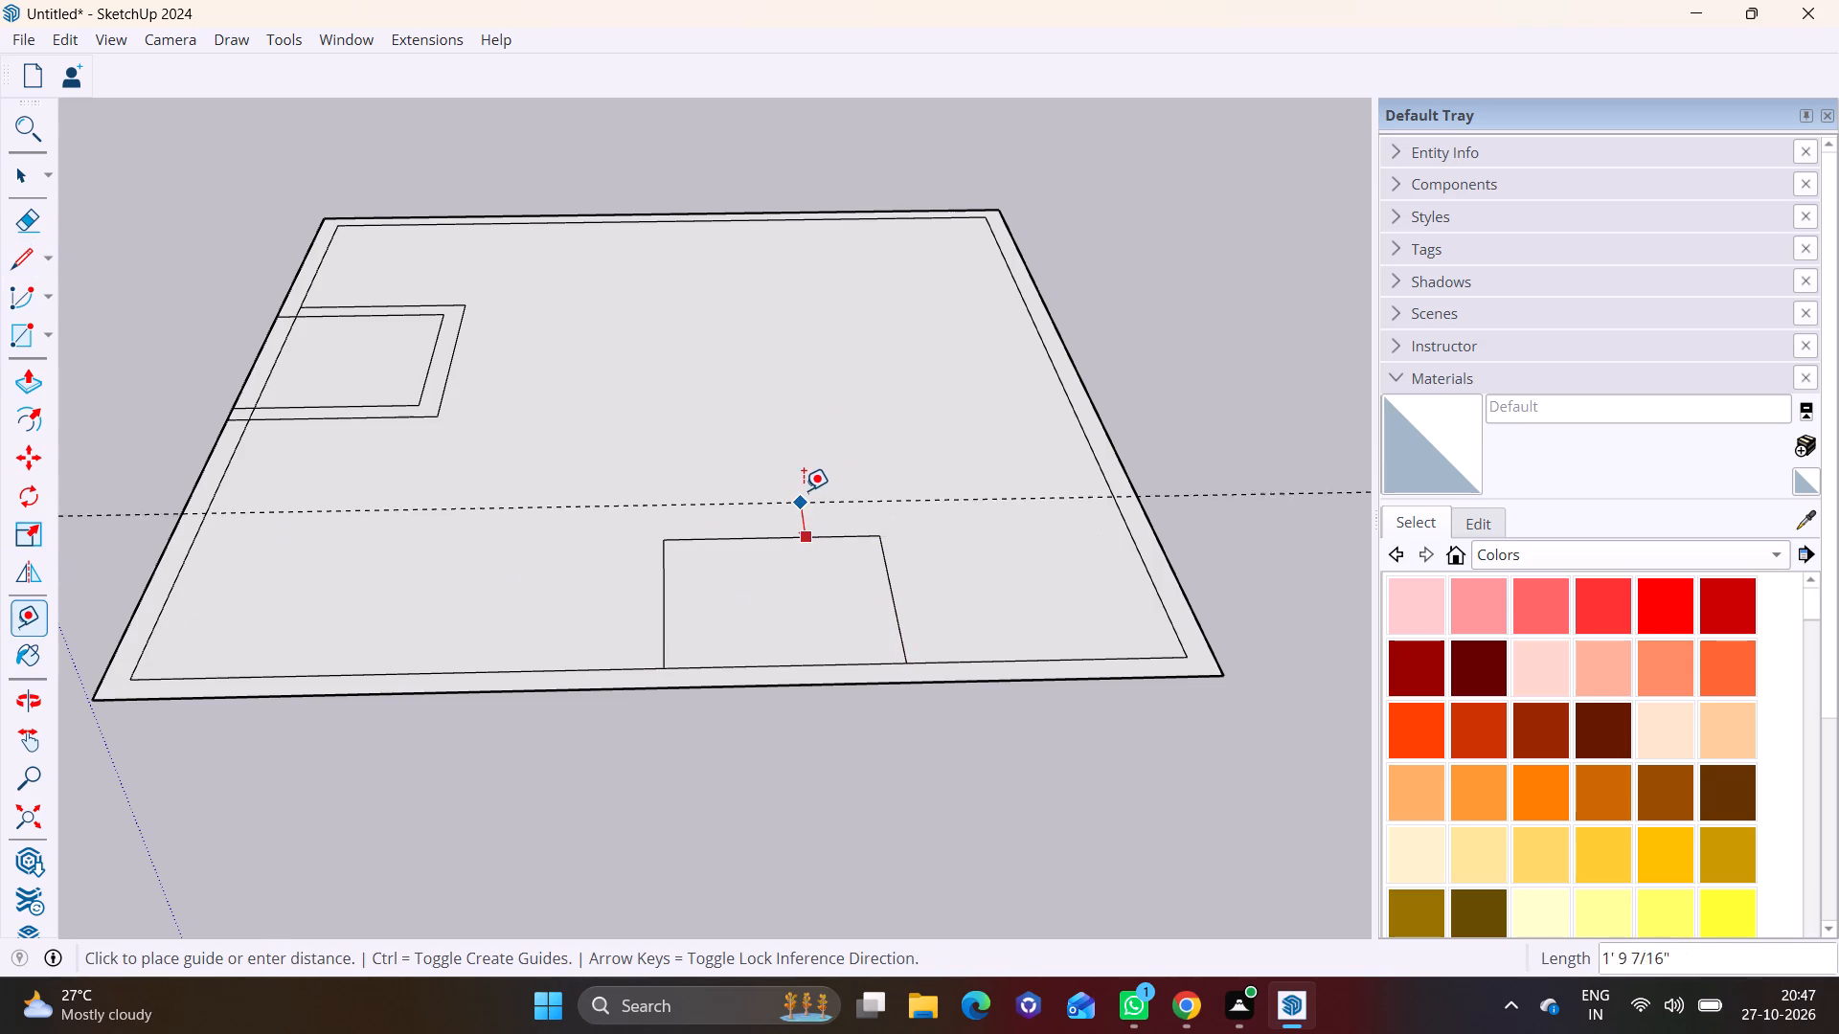
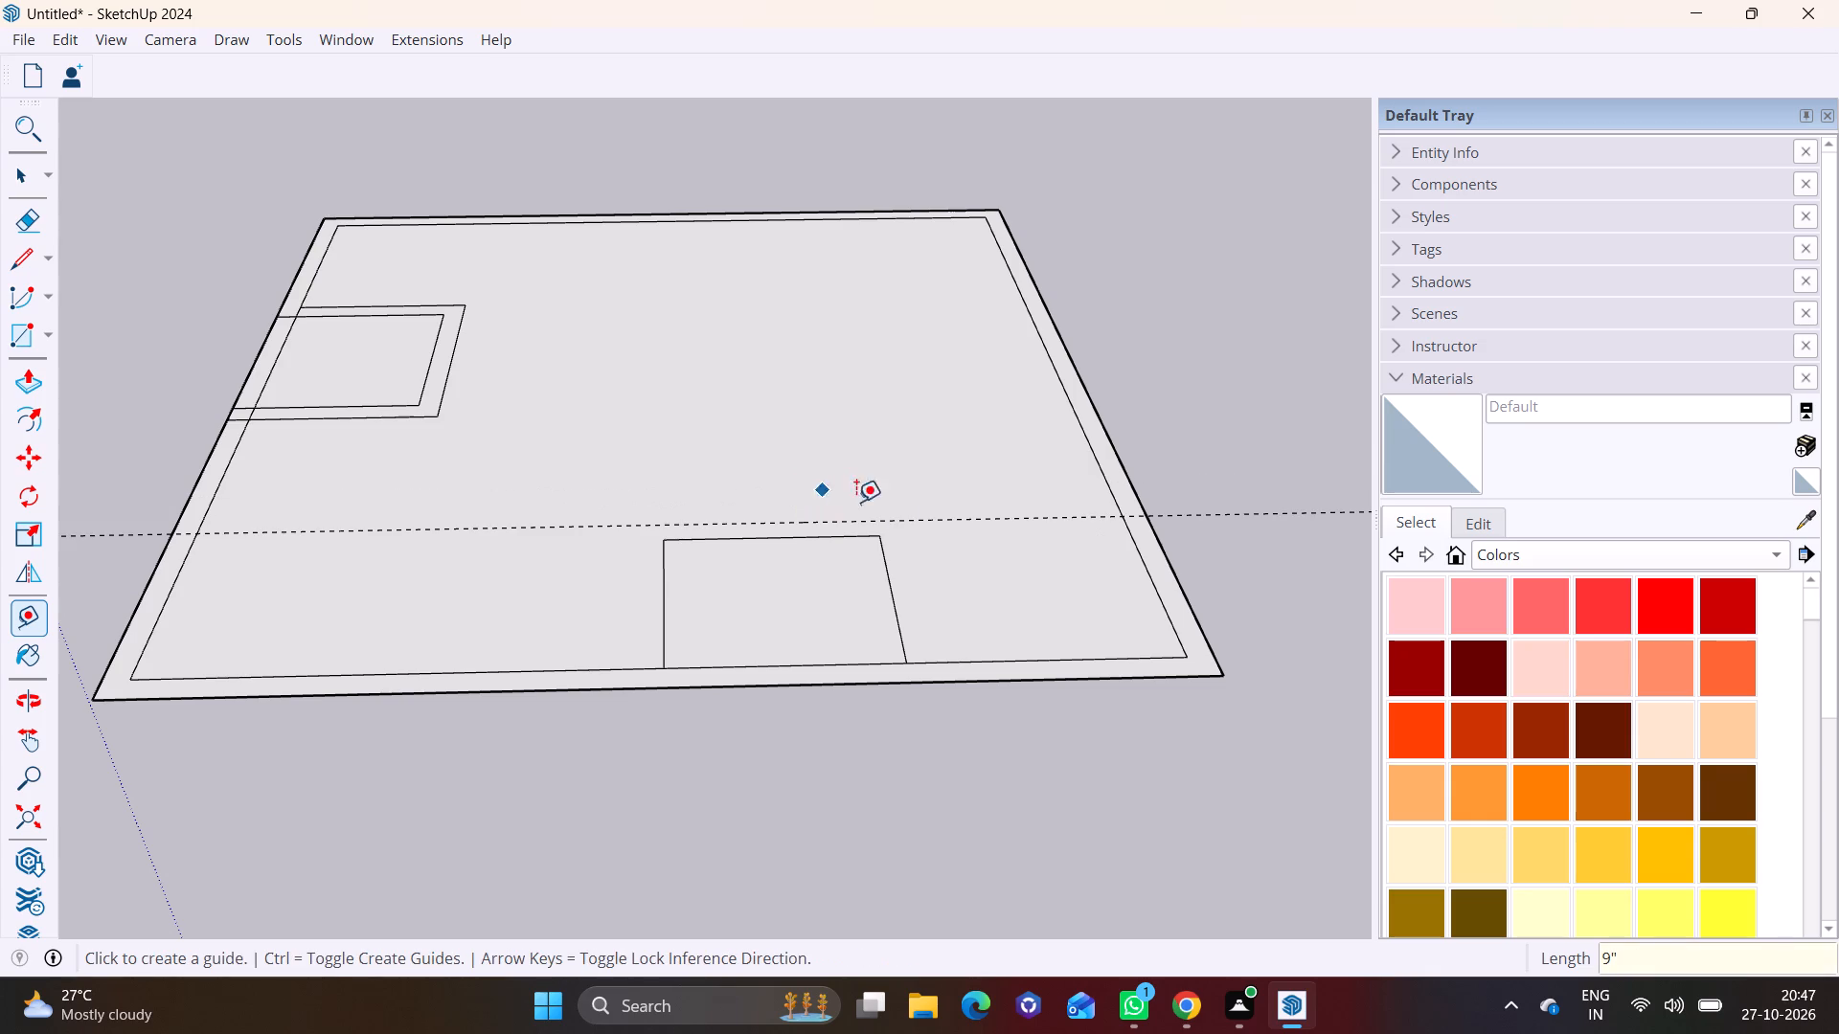
# Place Tape Measure guides 9" outside the side room outline, parallel to each of its two side lines.
pyautogui.click(888, 575)
pyautogui.write('9"')
pyautogui.press('Return')
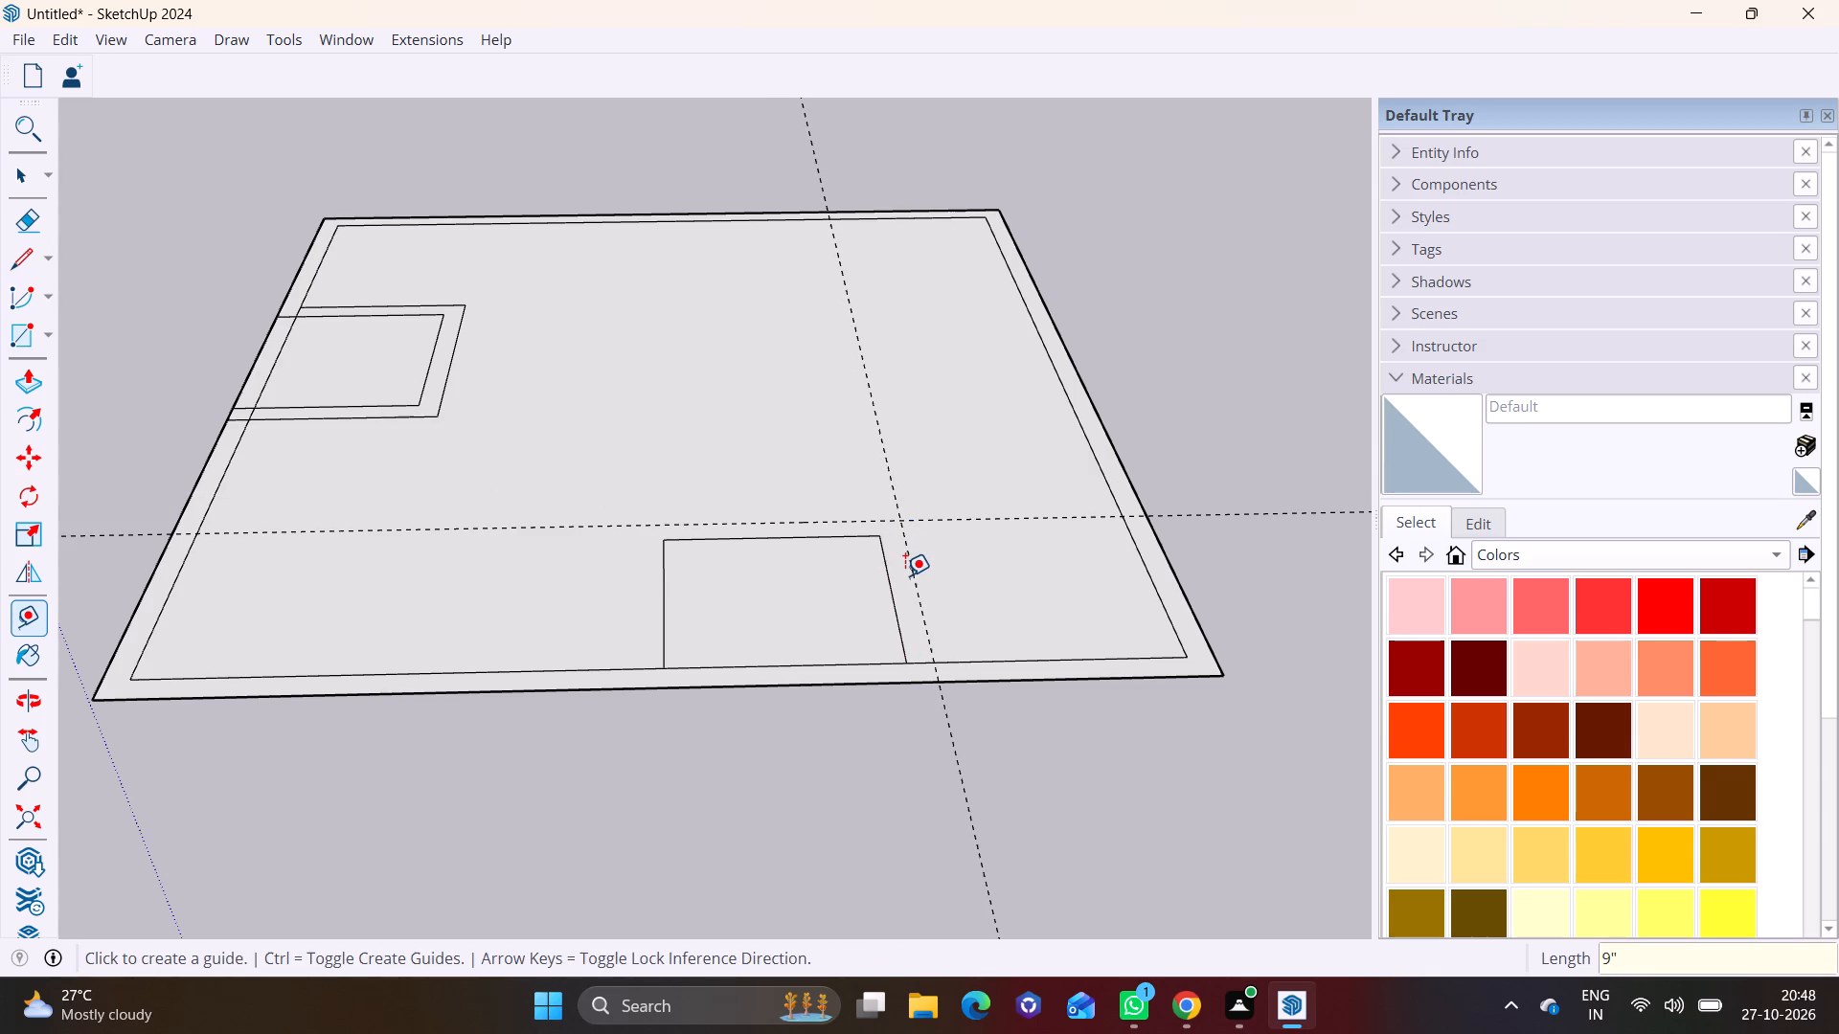
pyautogui.click(662, 595)
pyautogui.write('9"')
pyautogui.press('Return')
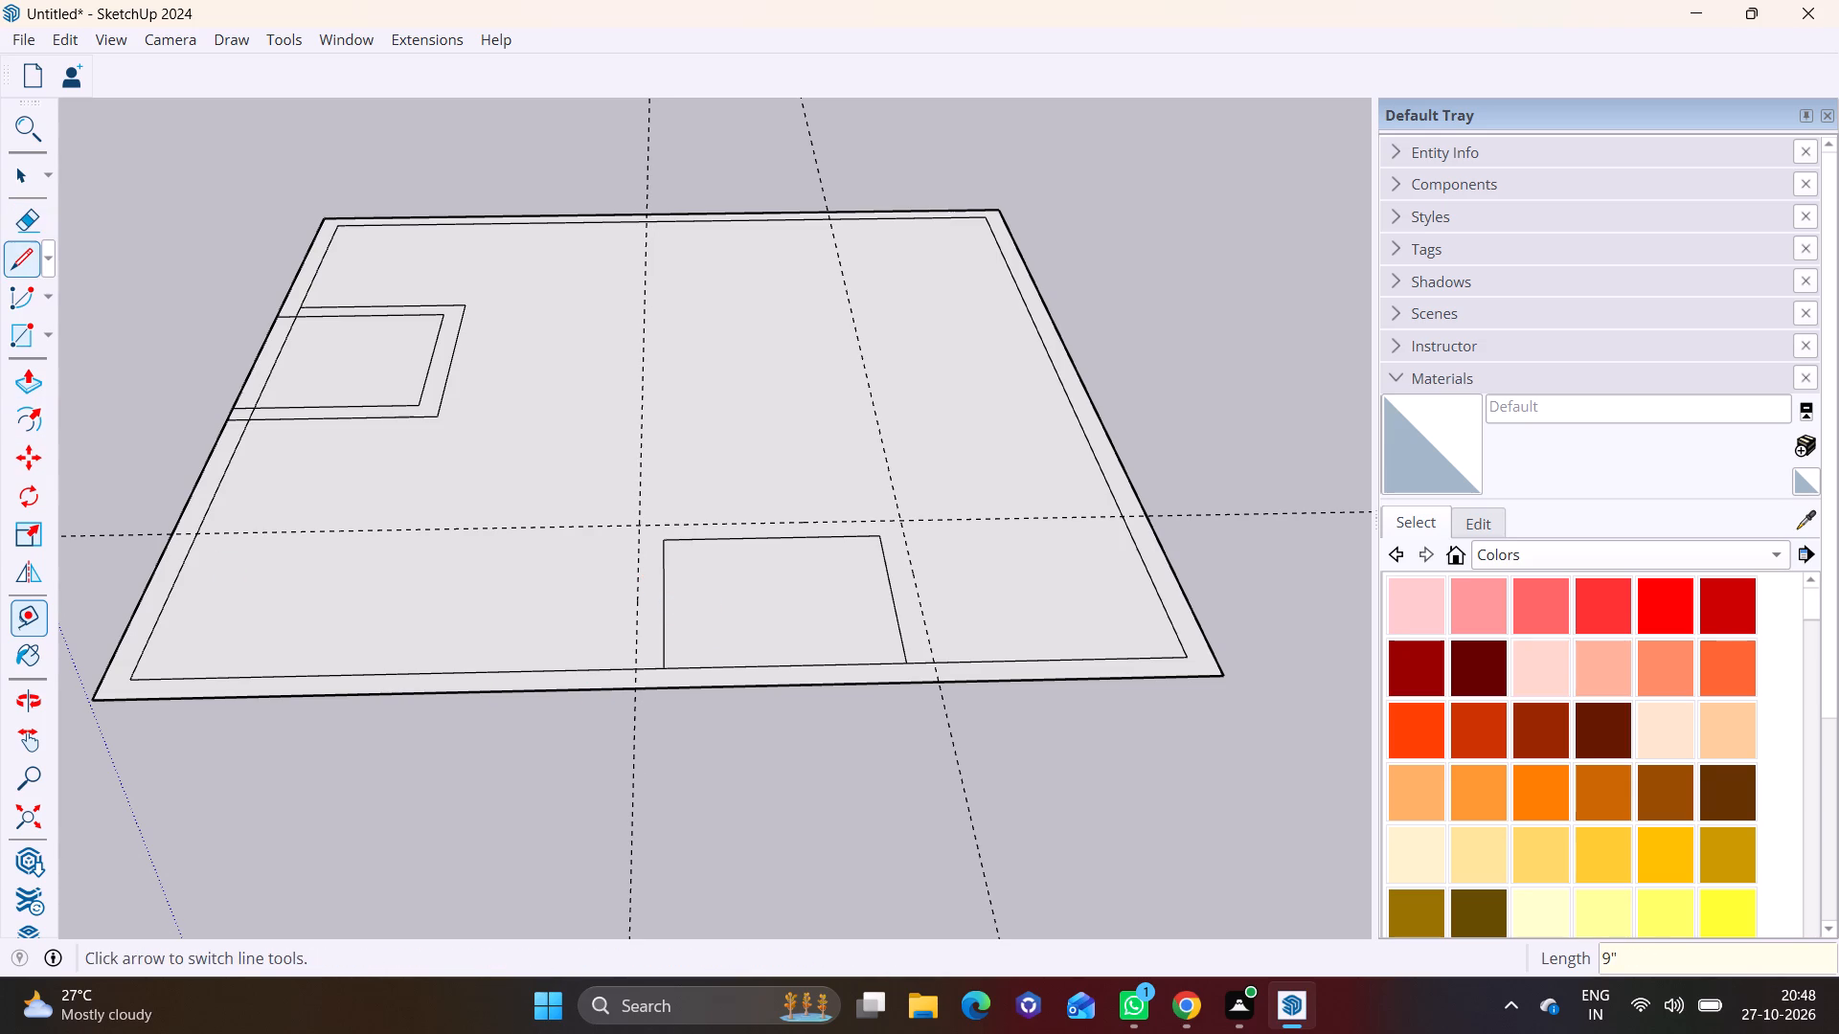
# Trace the guides with lines for the side room's outer wall, from the inner offset edge along one side and across the top.
pyautogui.click(19, 269)
pyautogui.scroll(3, 705, 616)
pyautogui.click(622, 684)
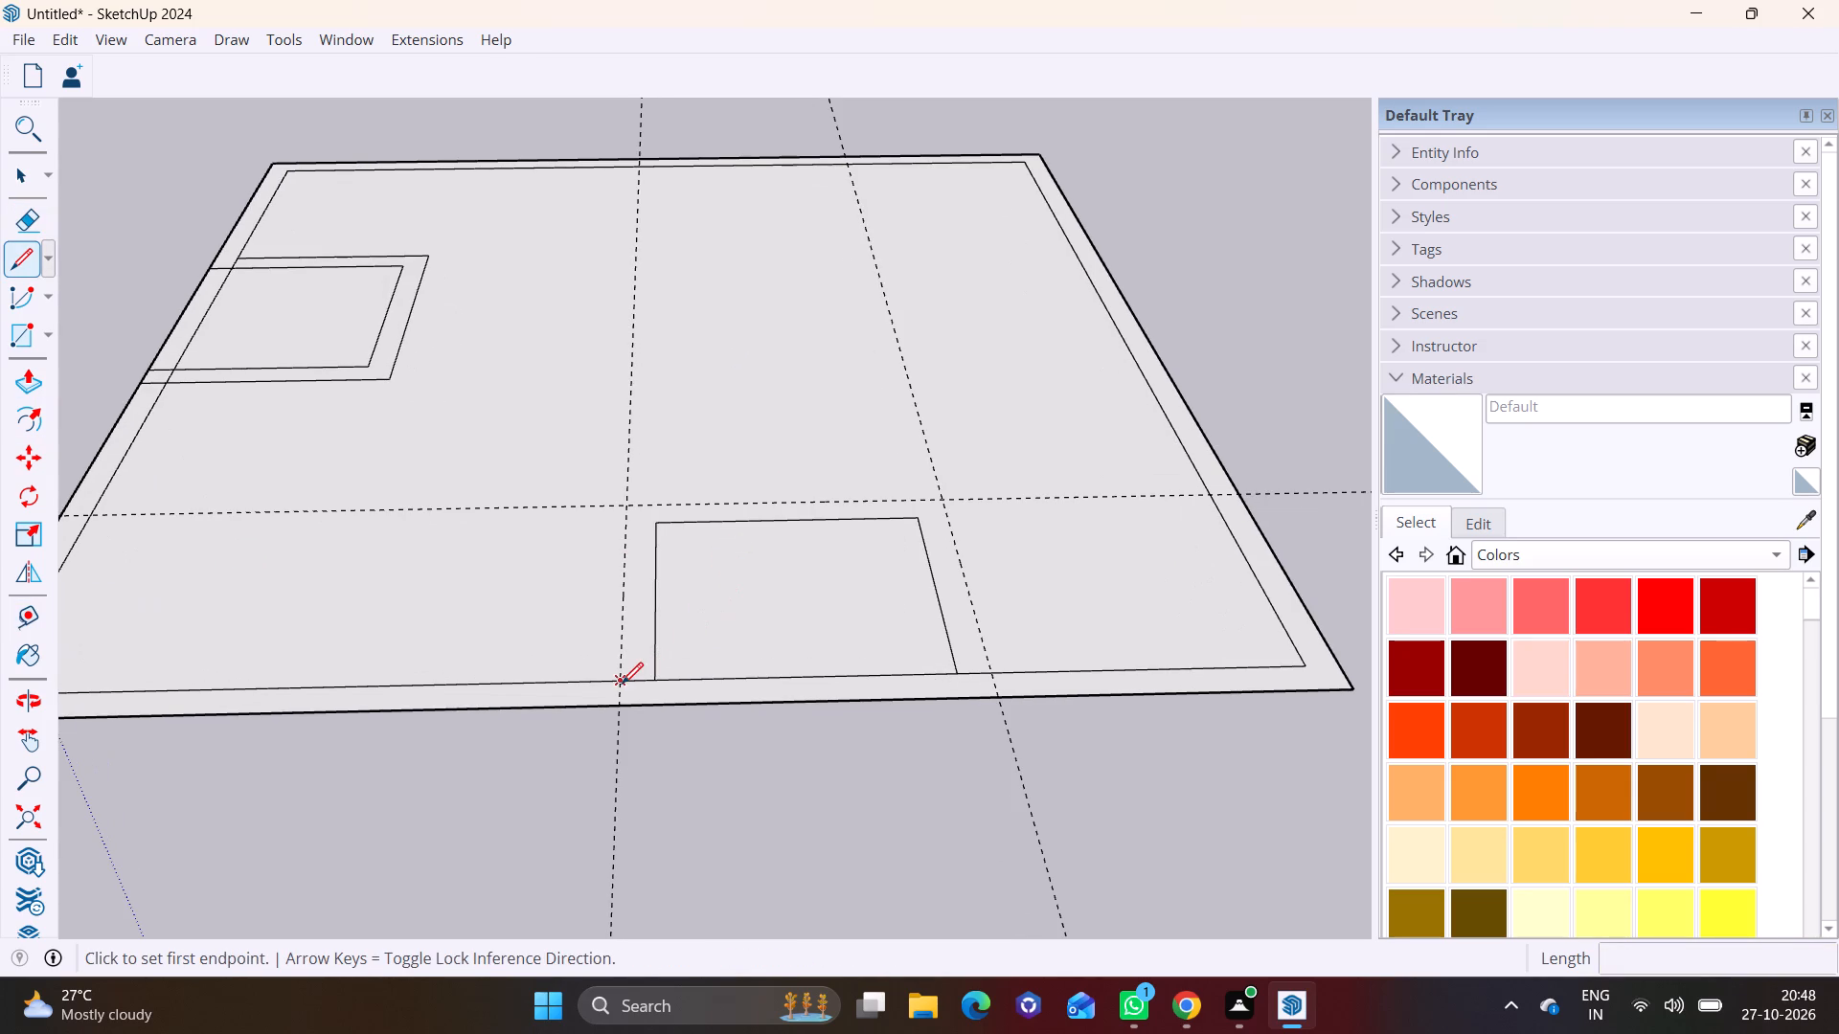
pyautogui.click(619, 502)
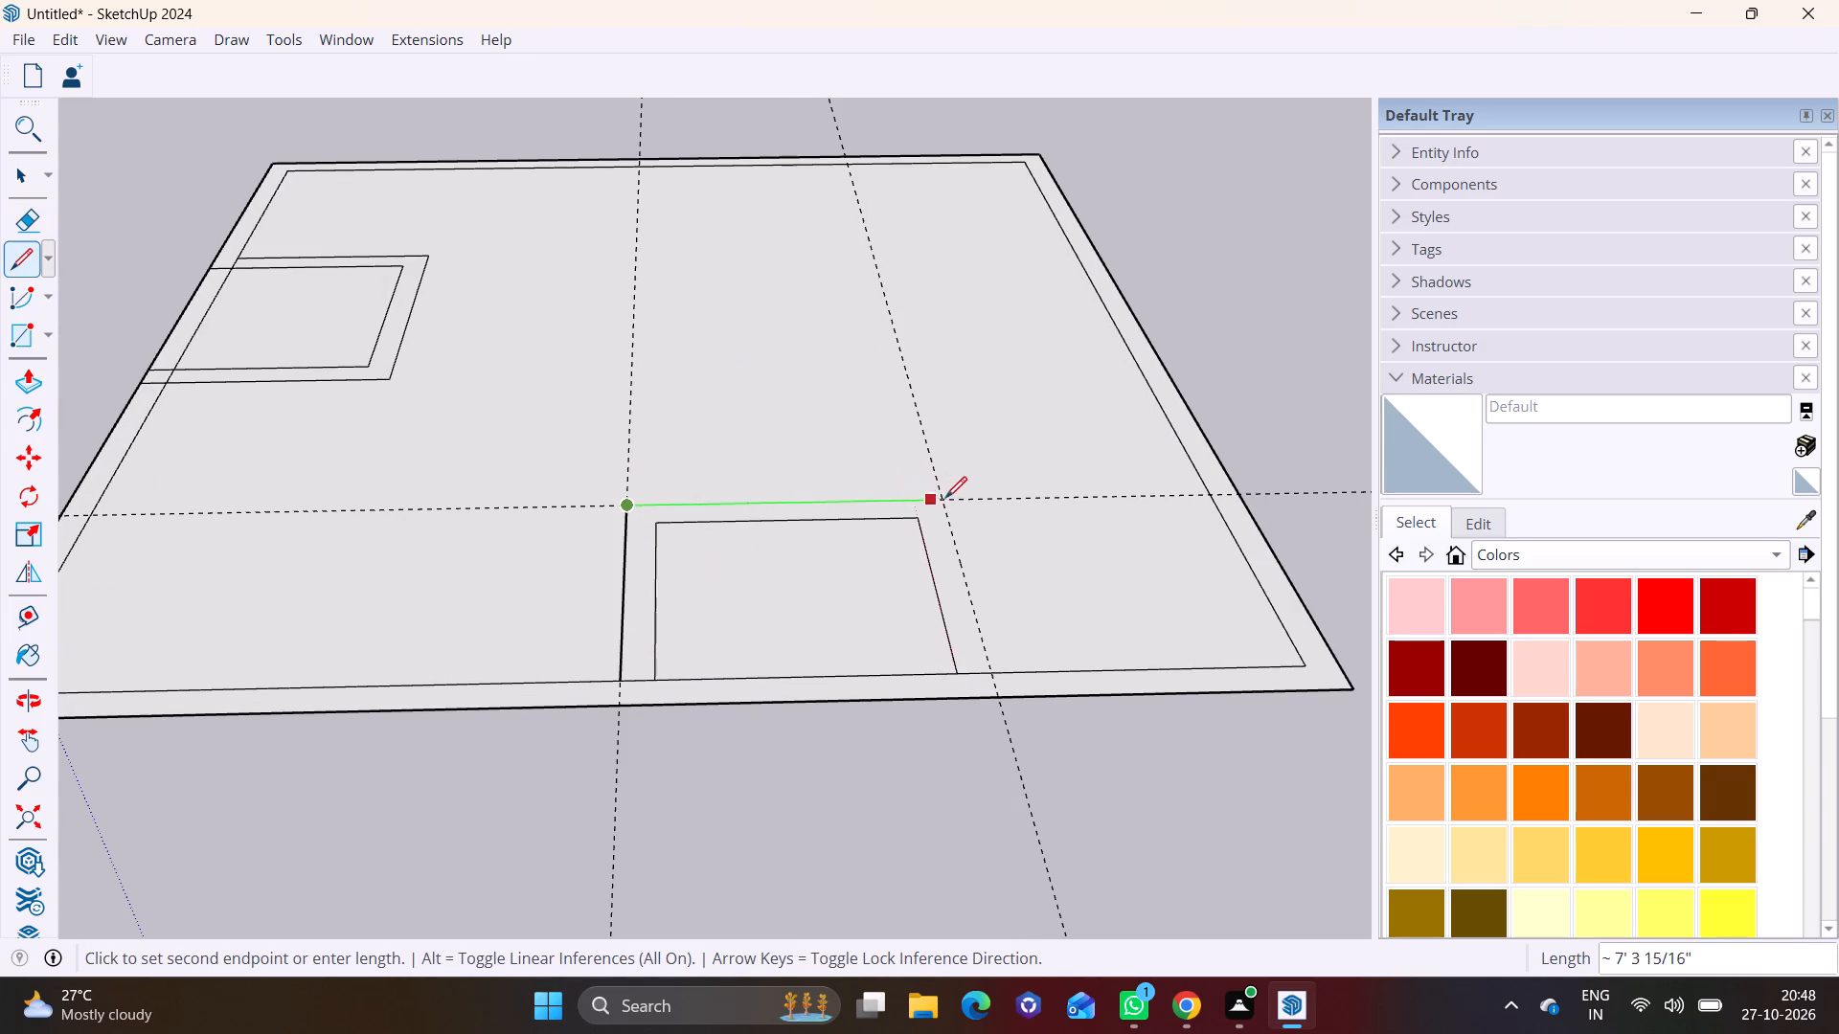
pyautogui.click(948, 499)
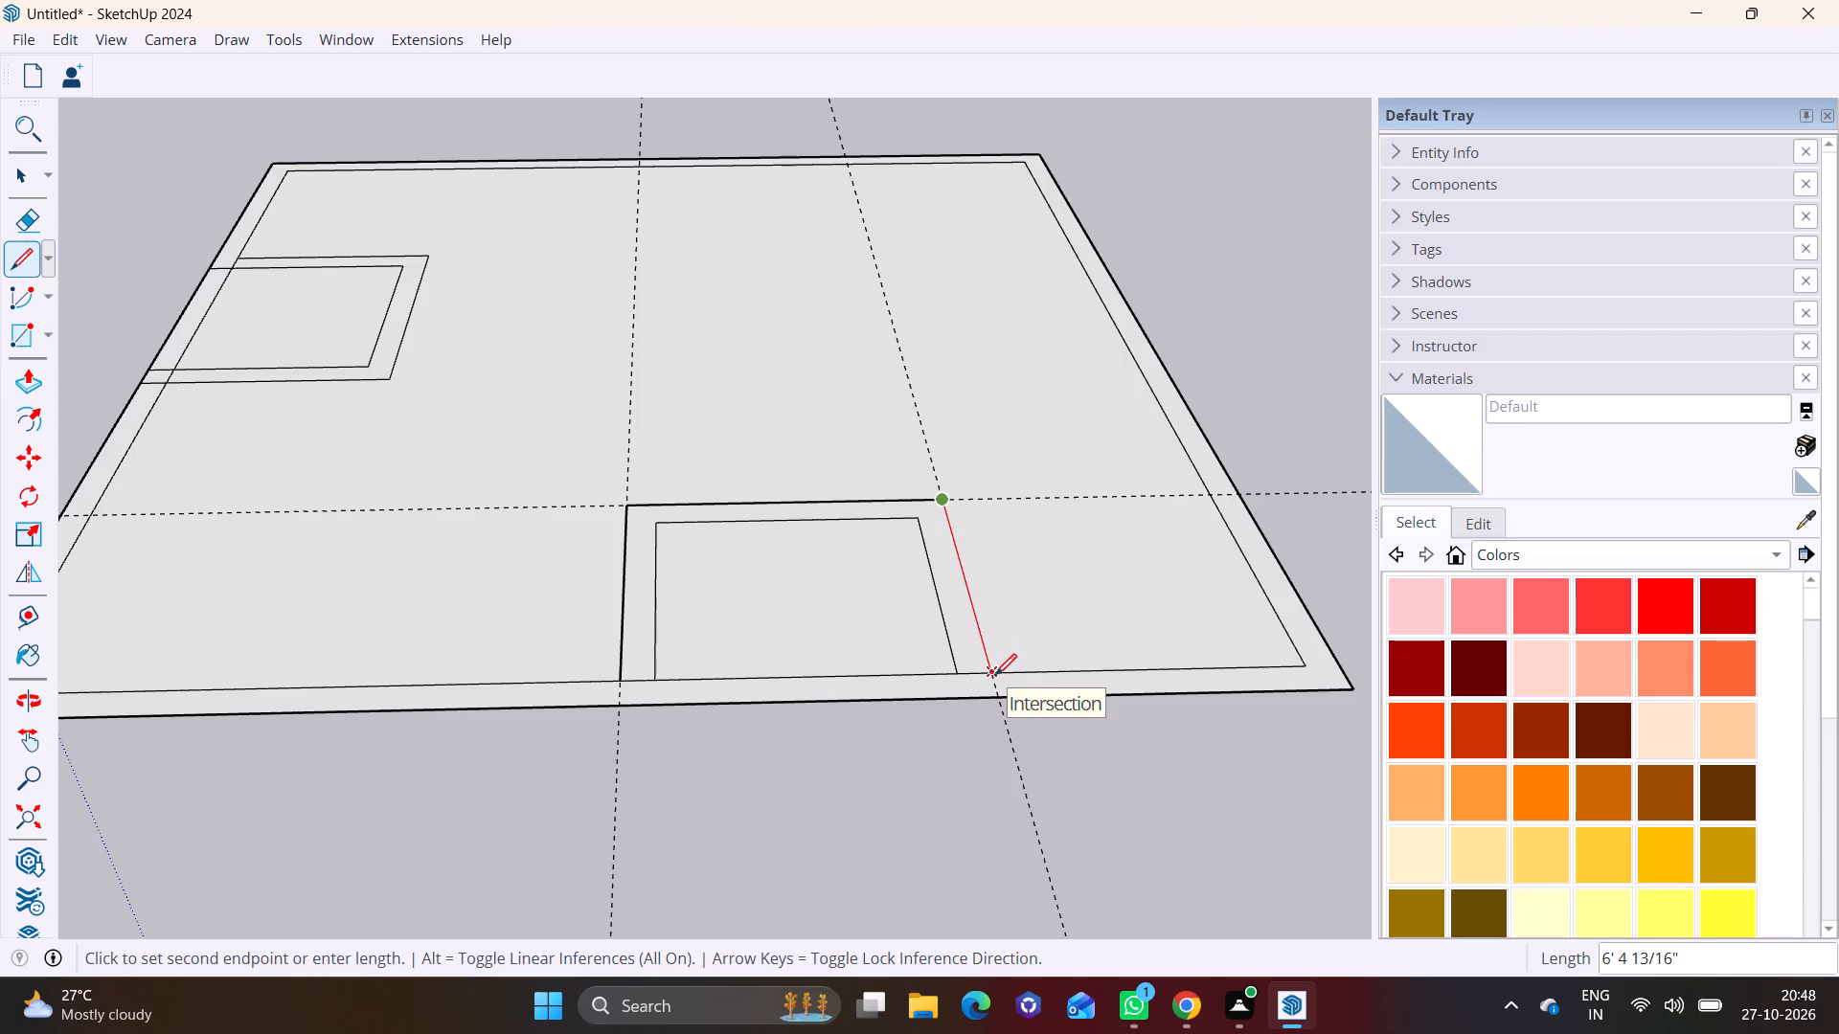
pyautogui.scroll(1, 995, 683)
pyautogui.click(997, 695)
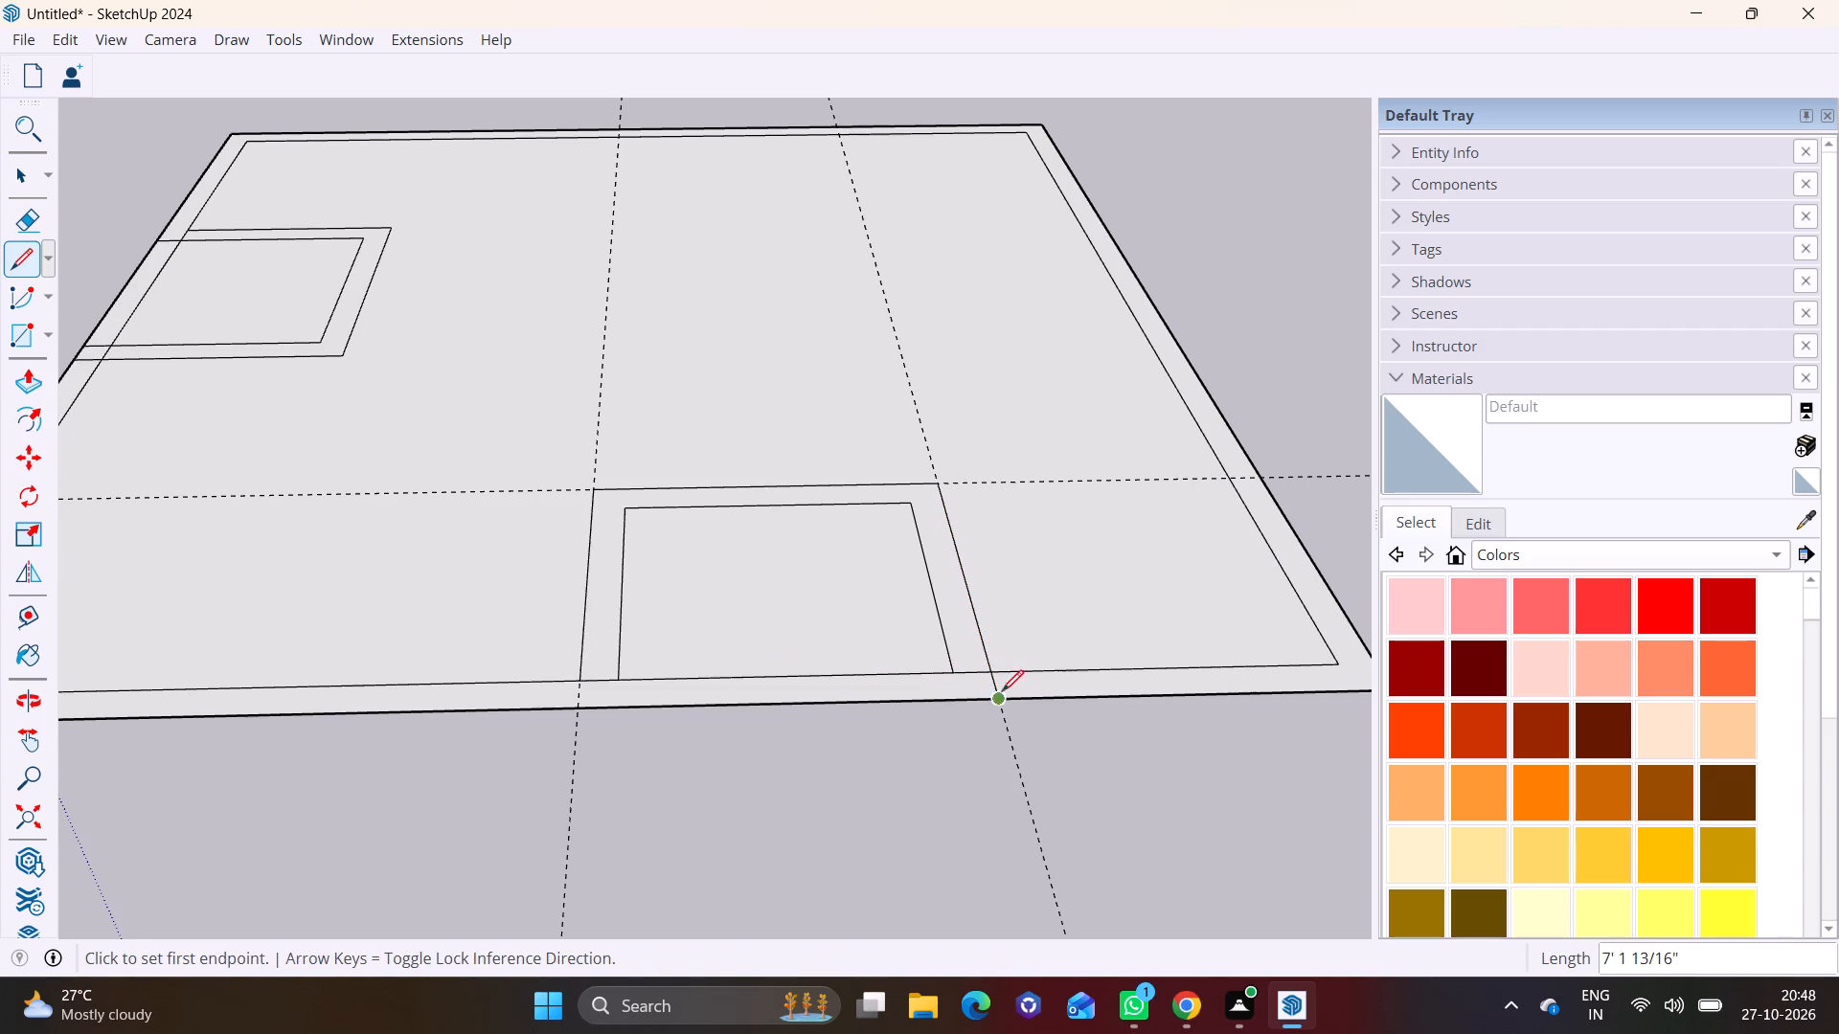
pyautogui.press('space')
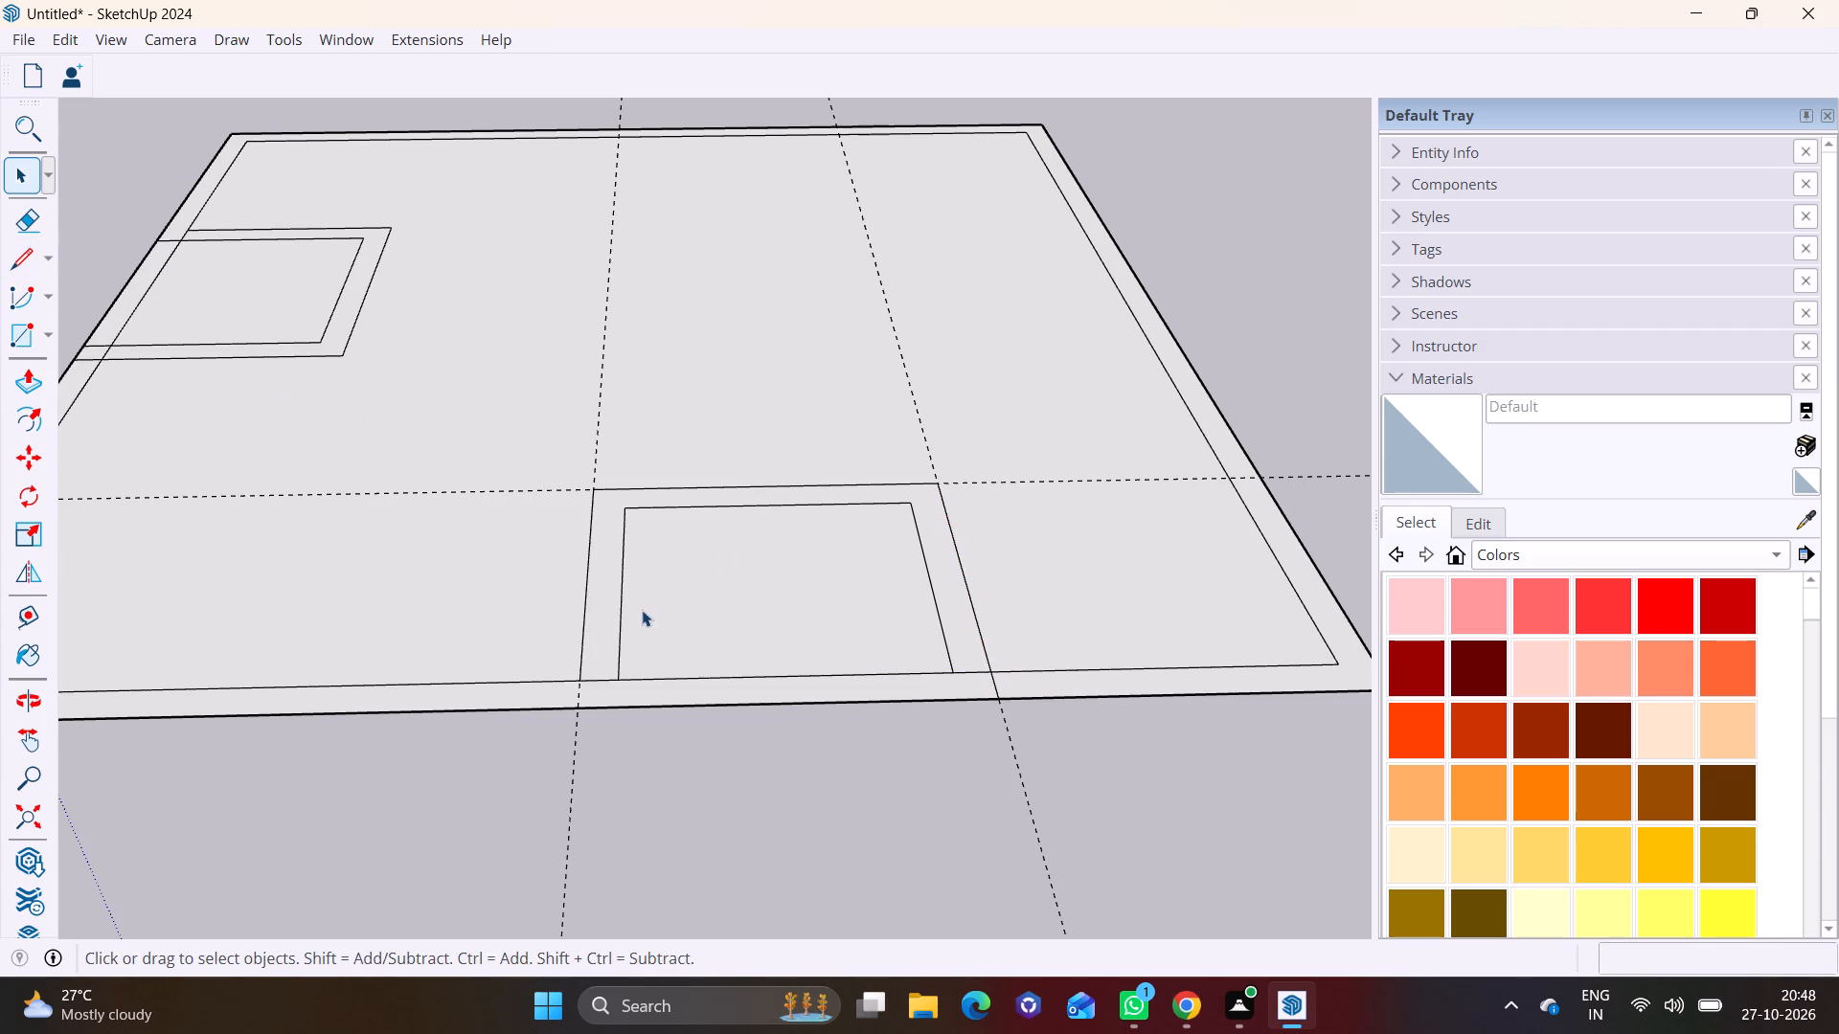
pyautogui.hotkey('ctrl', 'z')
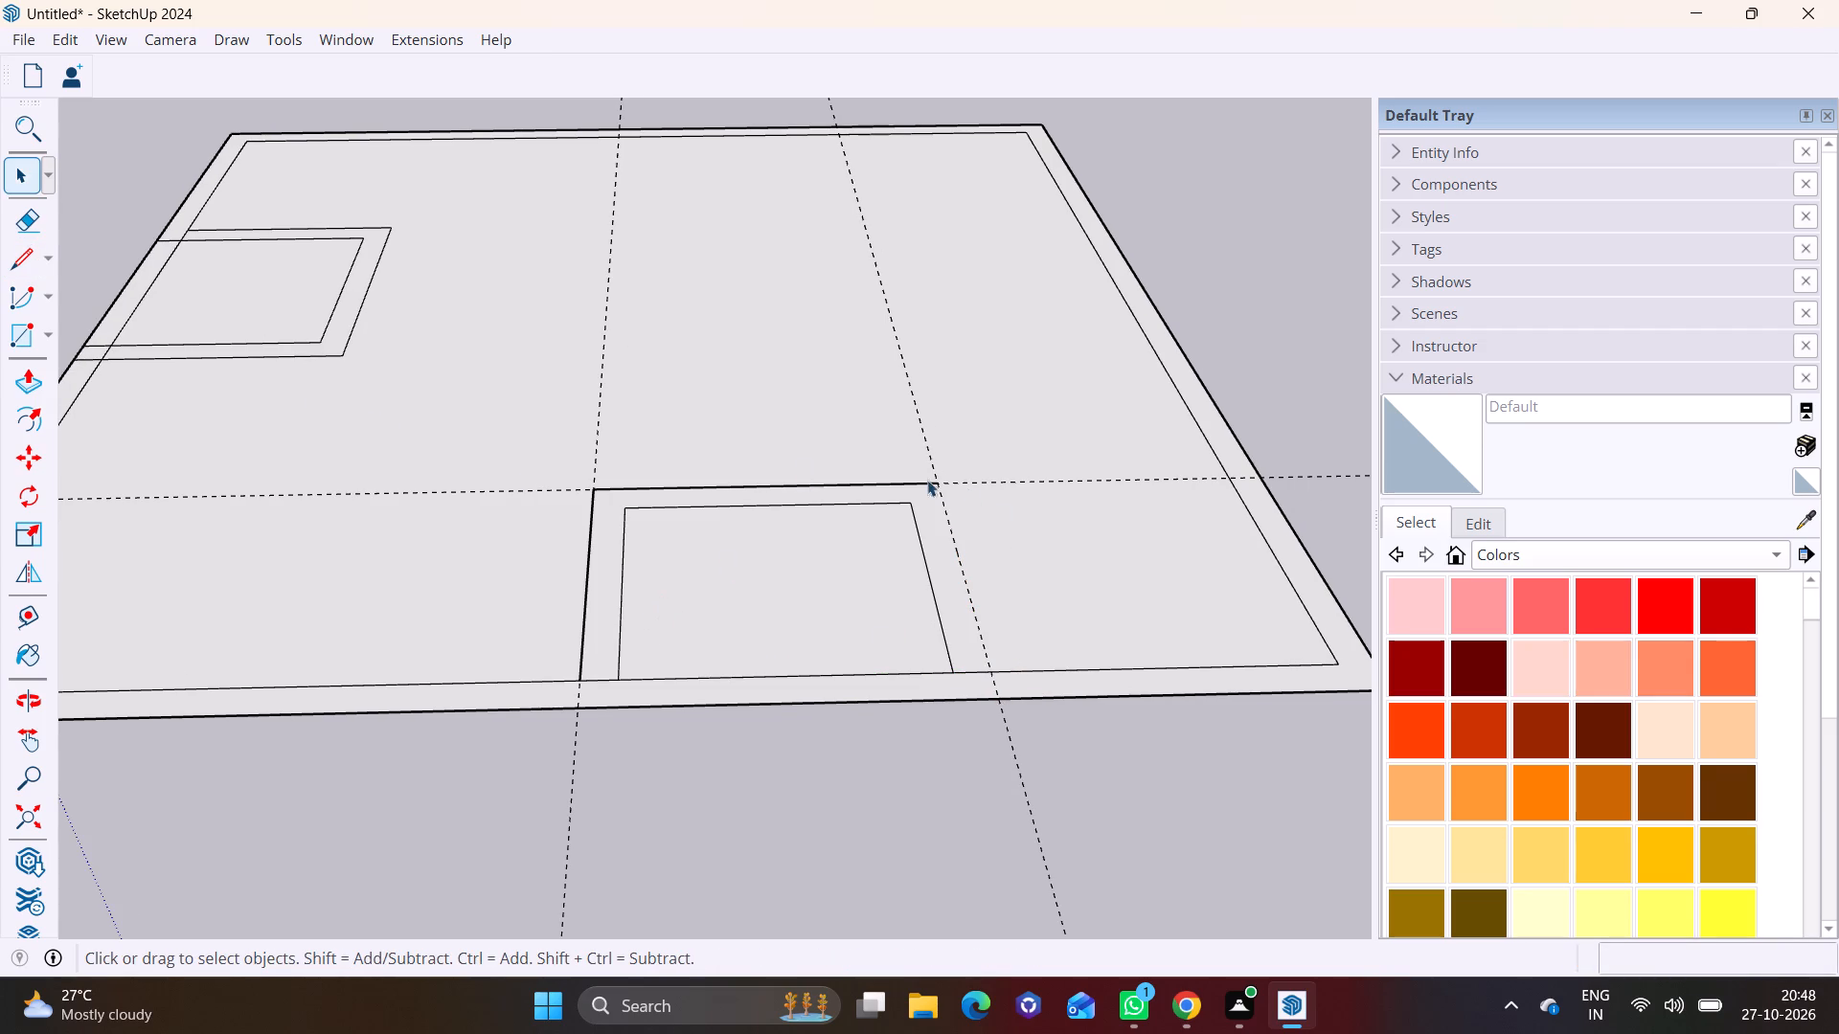
# Close the side room's outer wall outline with a line about 6' 5" long from the open guide corner to the inner offset edge.
pyautogui.click(27, 255)
pyautogui.click(940, 486)
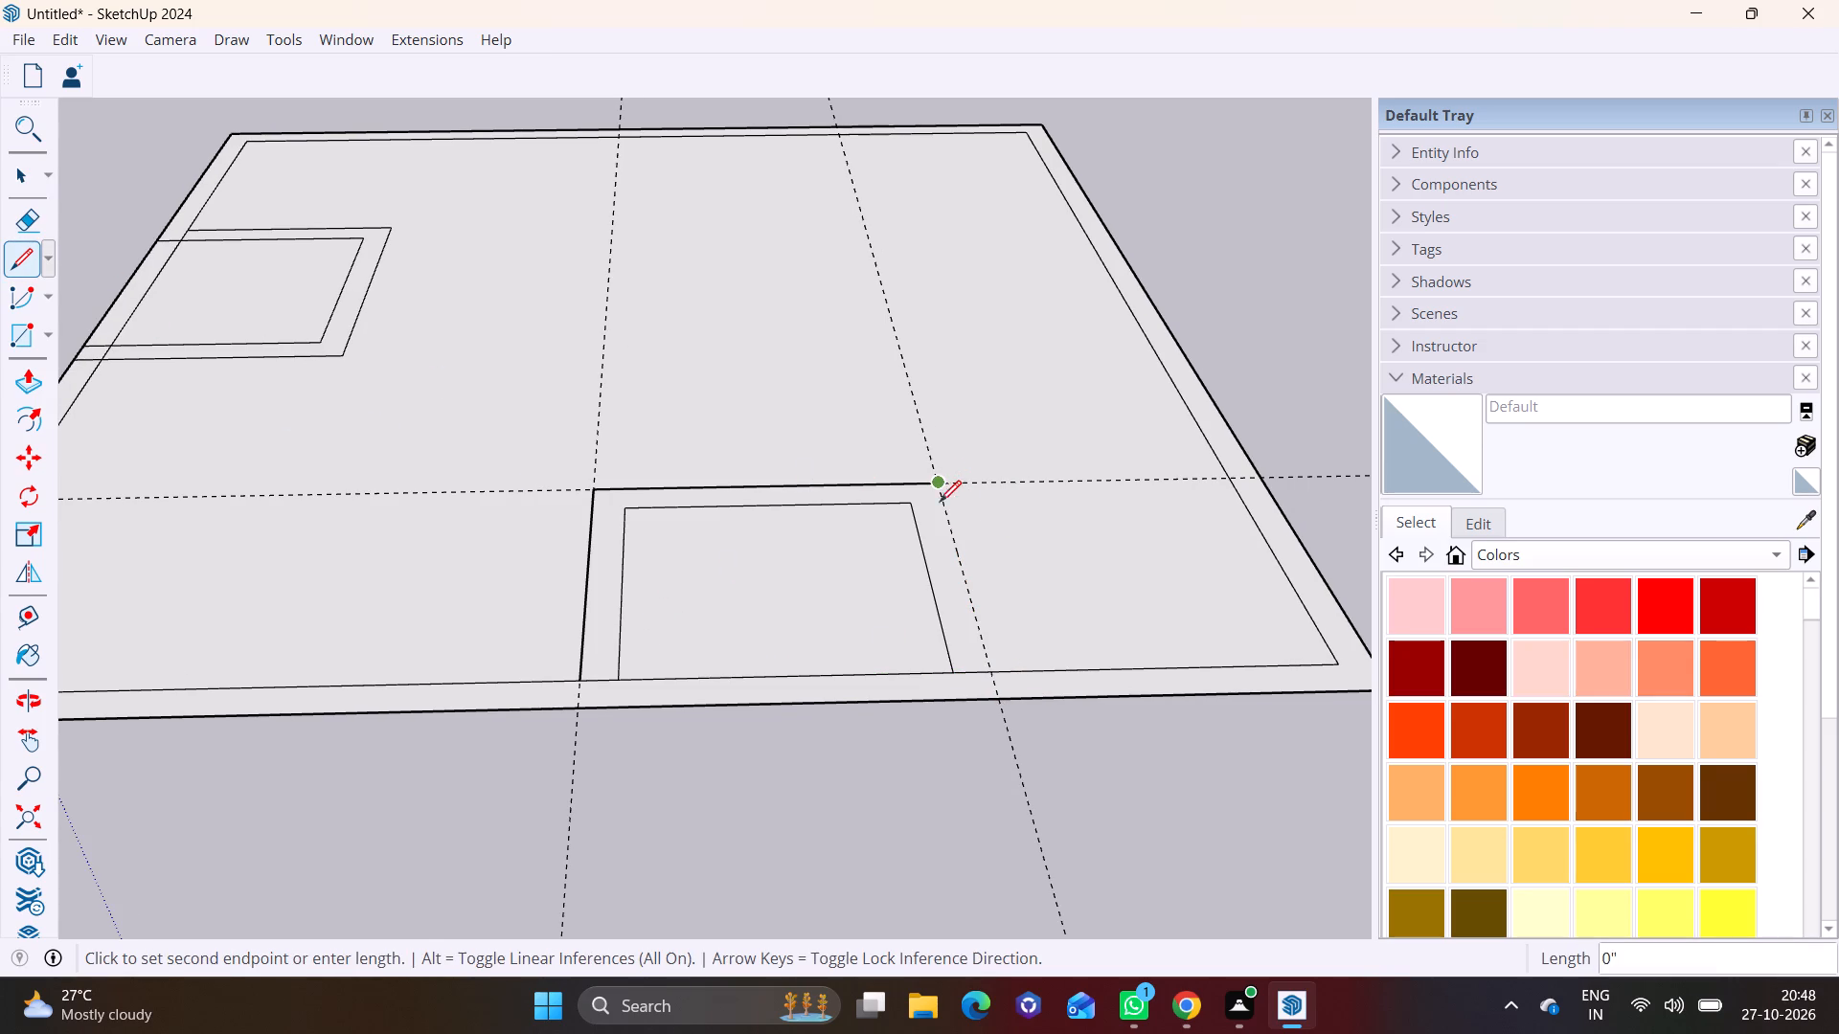
pyautogui.click(994, 665)
pyautogui.press('space')
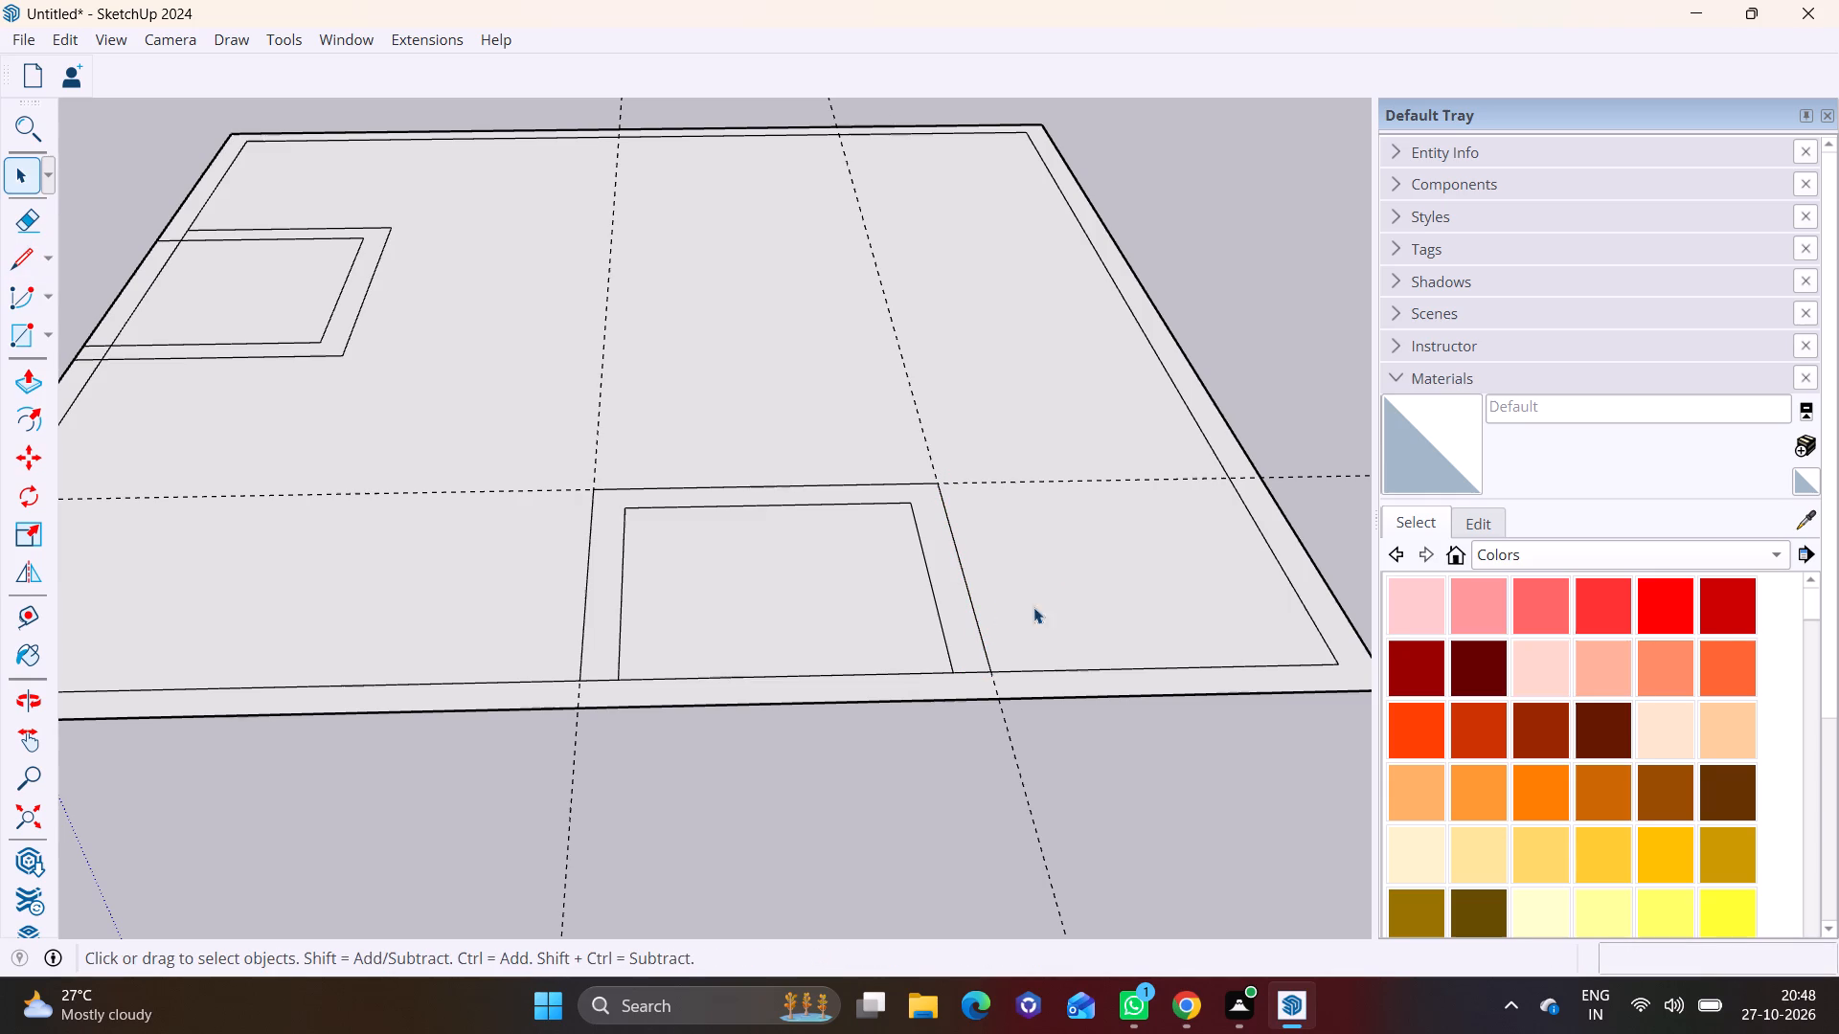
# Draw two 9" lines extending the side room's inner side lines across the wall strip to the square's outer edge.
pyautogui.click(23, 251)
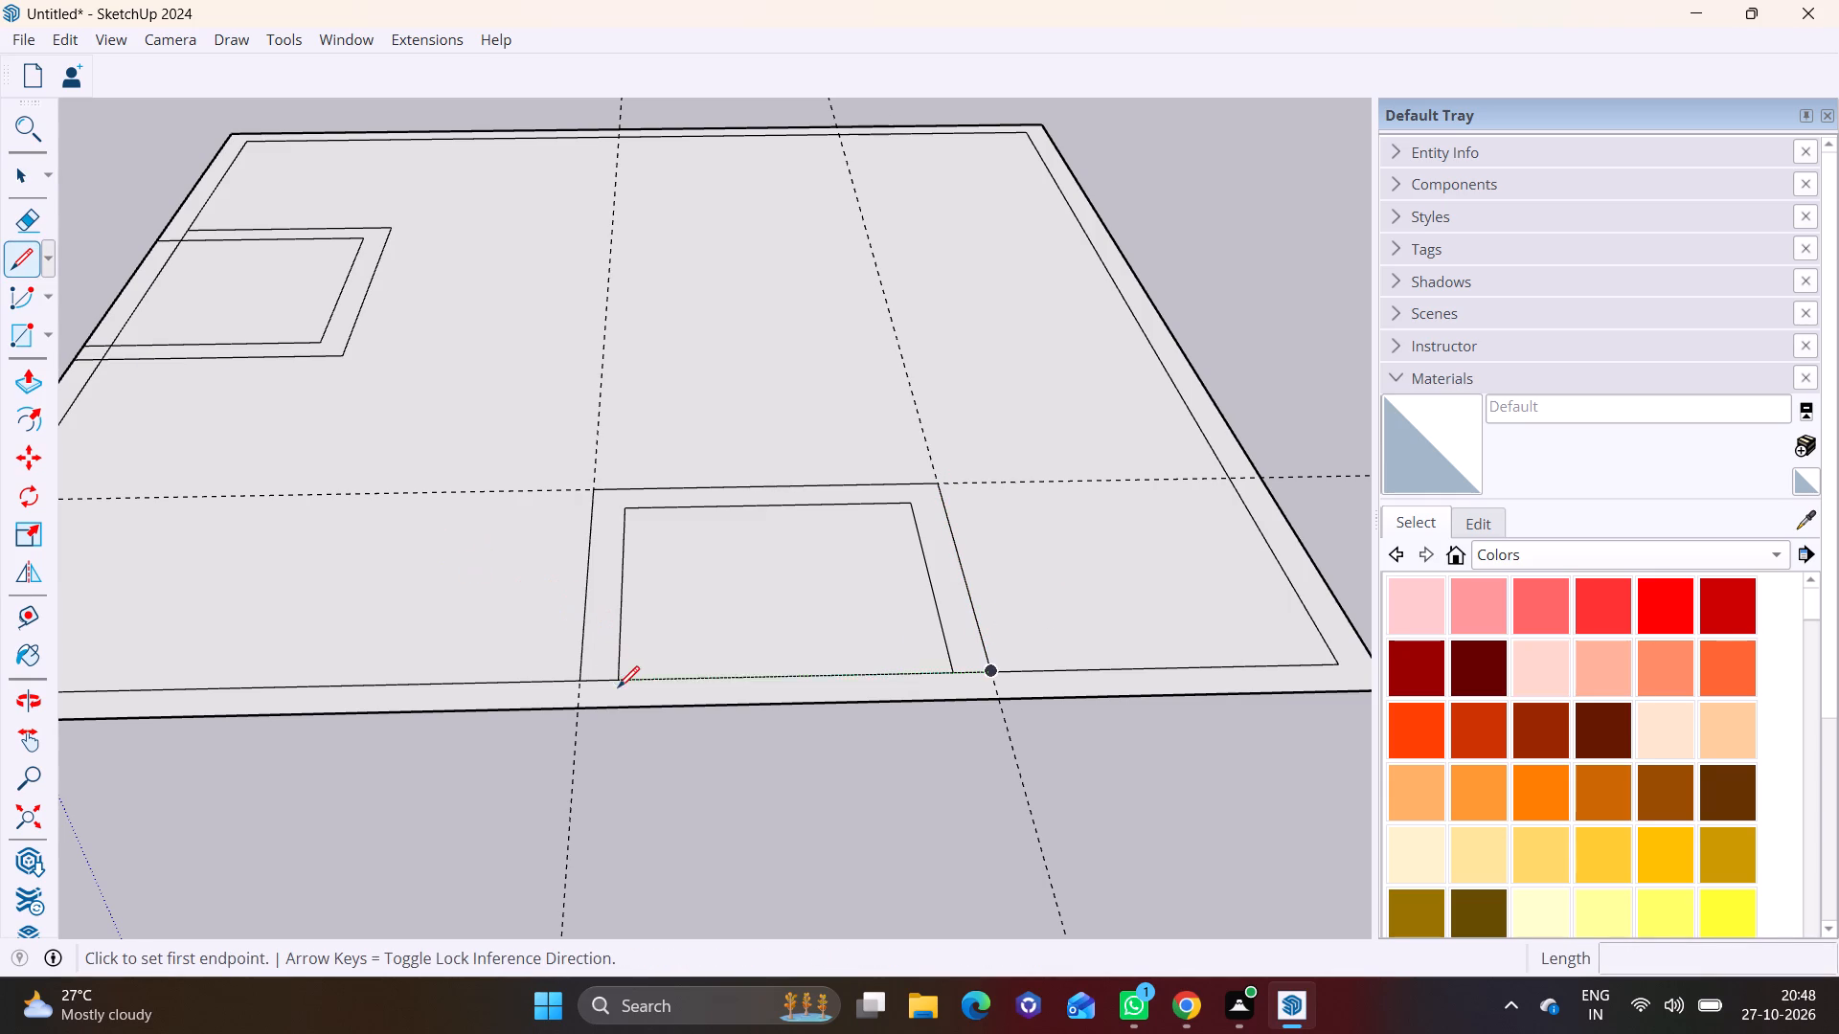
pyautogui.click(622, 680)
pyautogui.click(618, 707)
pyautogui.click(956, 675)
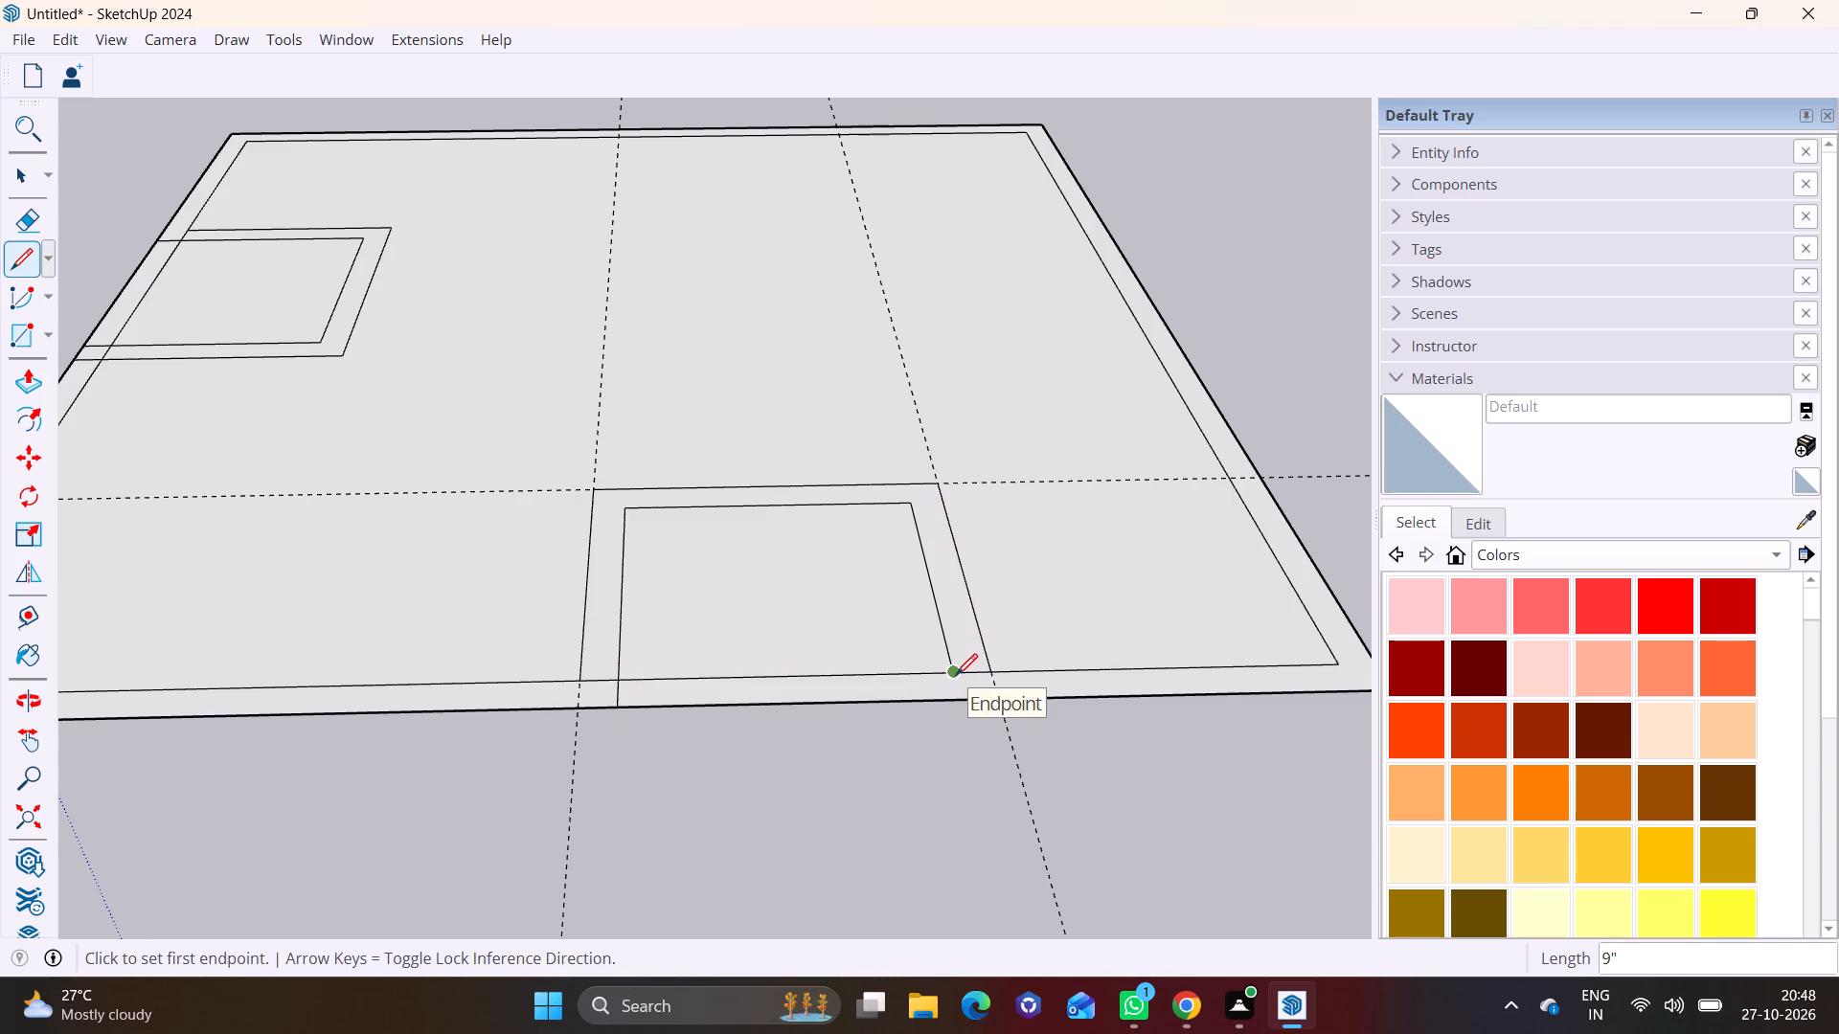
pyautogui.click(965, 705)
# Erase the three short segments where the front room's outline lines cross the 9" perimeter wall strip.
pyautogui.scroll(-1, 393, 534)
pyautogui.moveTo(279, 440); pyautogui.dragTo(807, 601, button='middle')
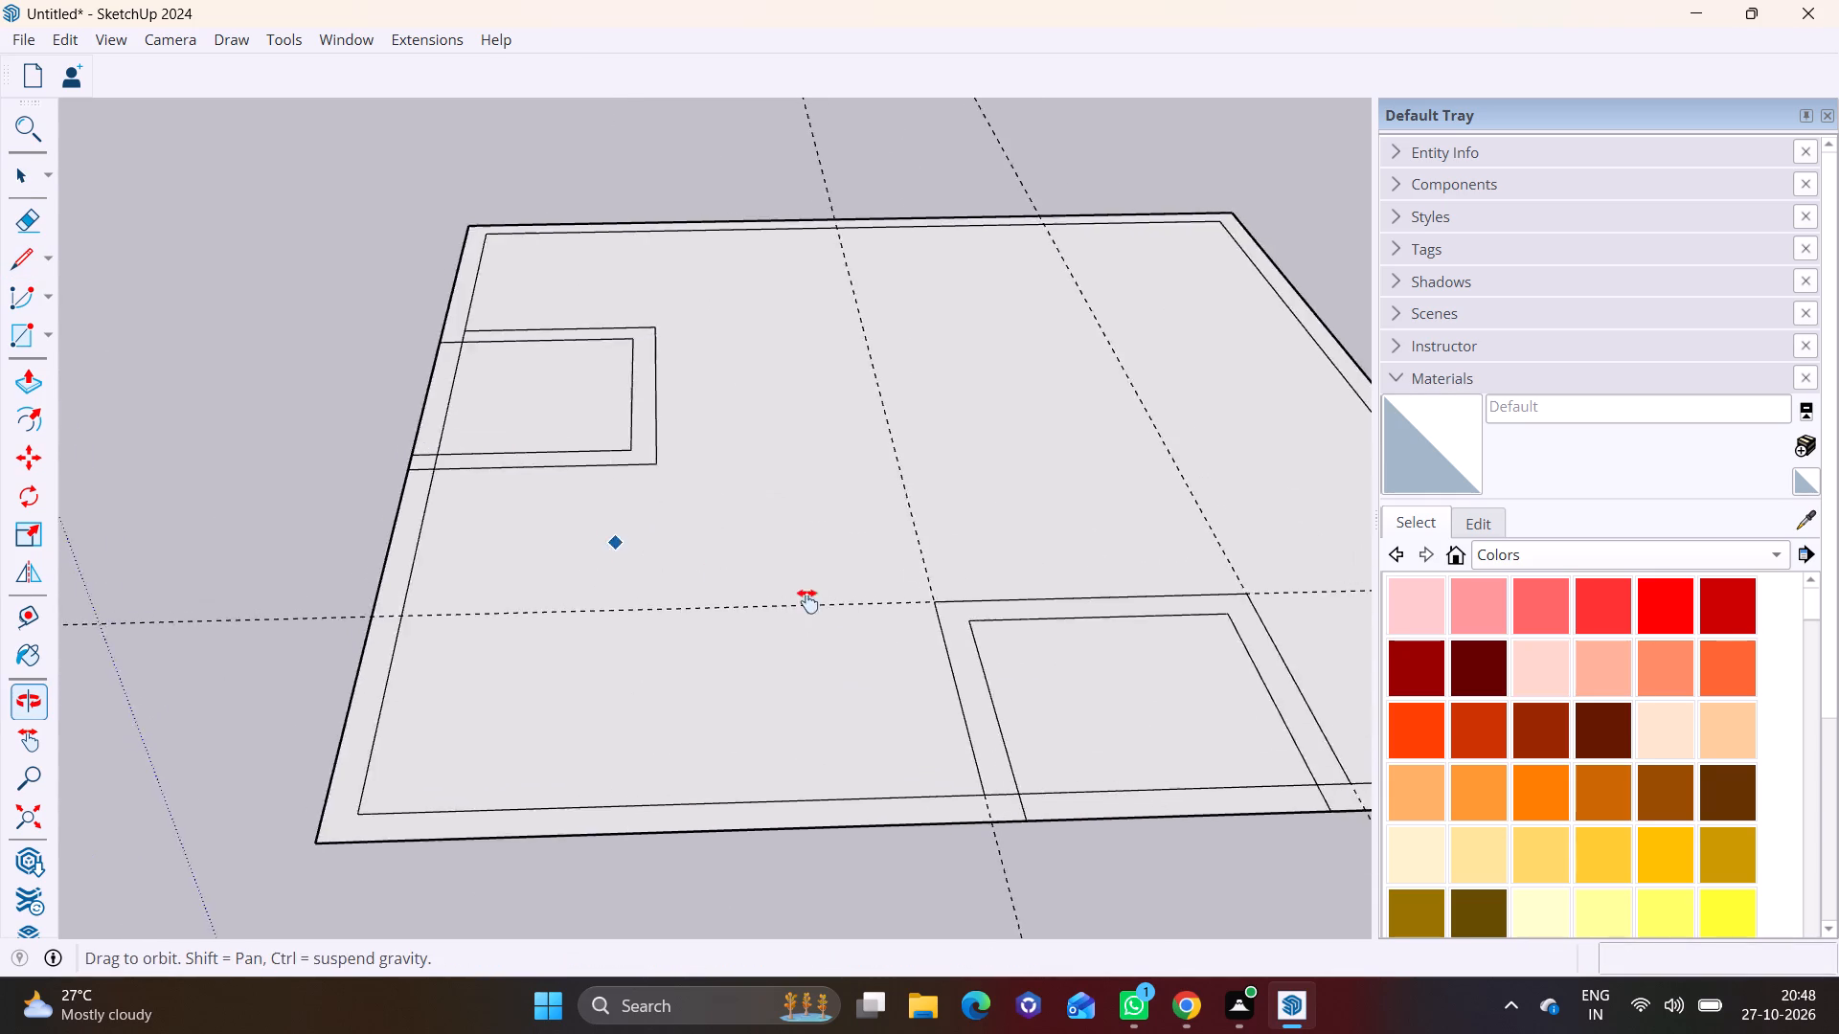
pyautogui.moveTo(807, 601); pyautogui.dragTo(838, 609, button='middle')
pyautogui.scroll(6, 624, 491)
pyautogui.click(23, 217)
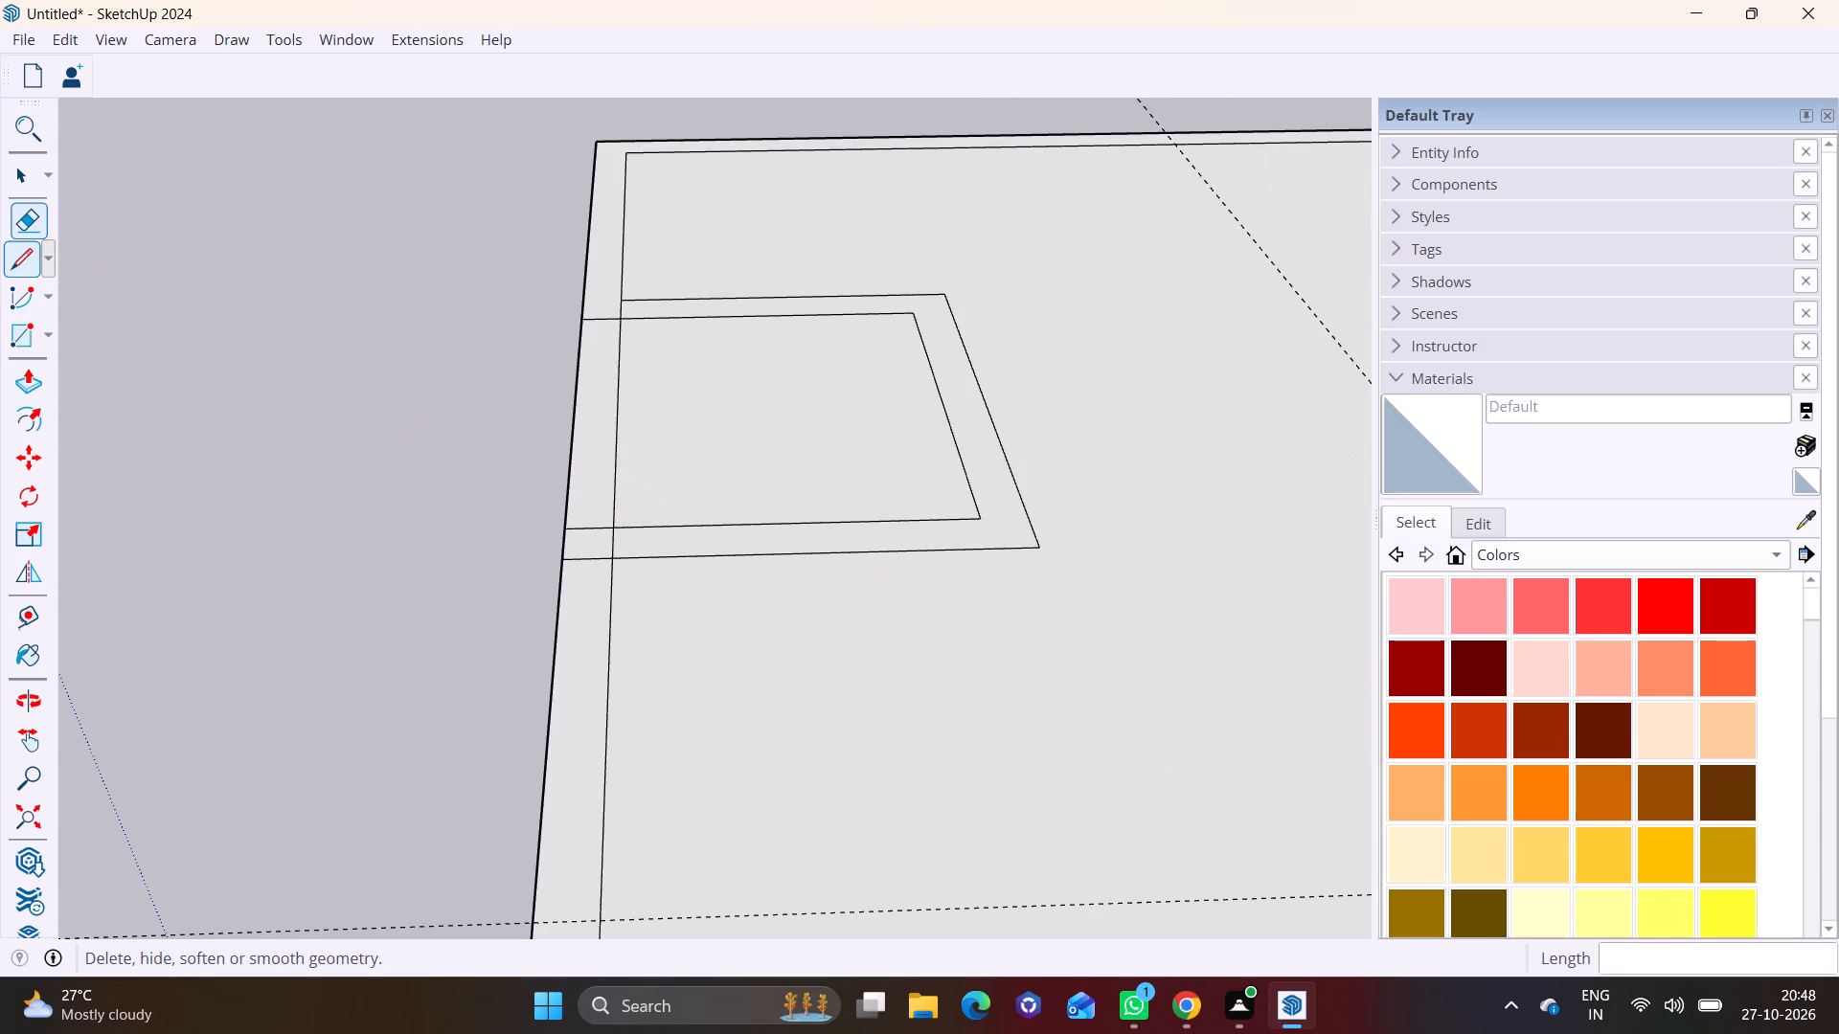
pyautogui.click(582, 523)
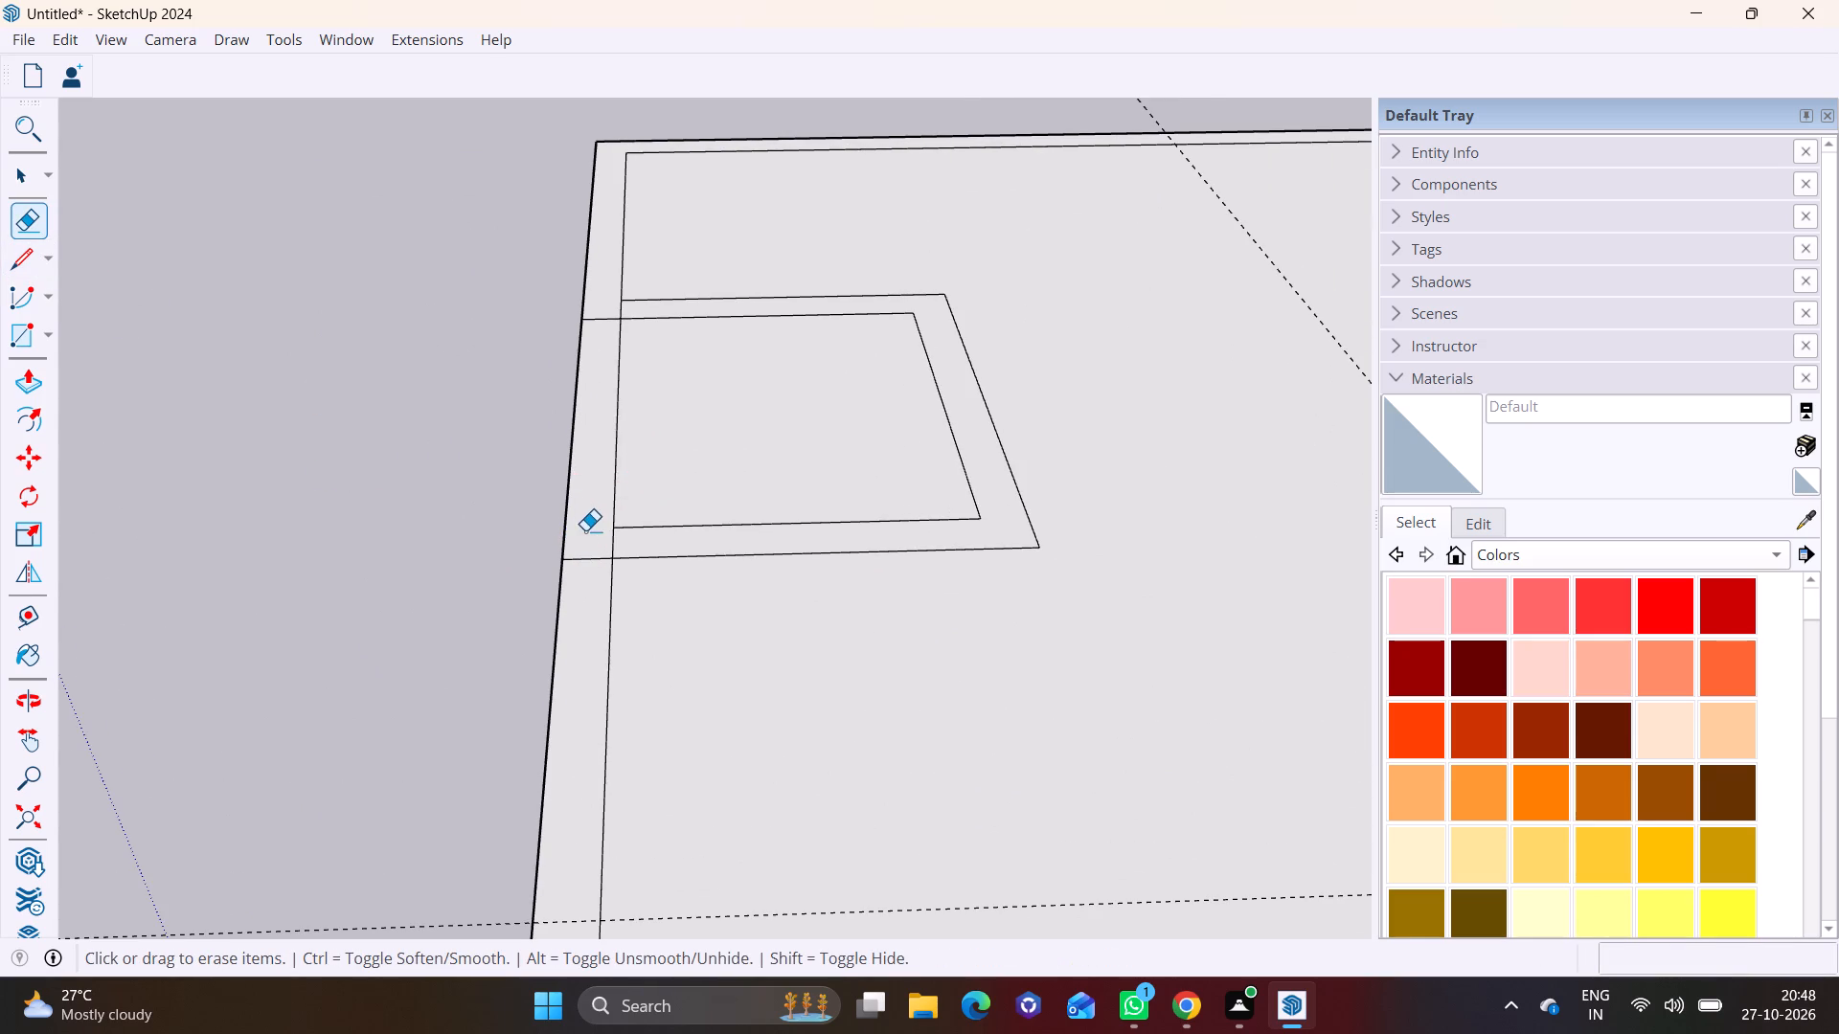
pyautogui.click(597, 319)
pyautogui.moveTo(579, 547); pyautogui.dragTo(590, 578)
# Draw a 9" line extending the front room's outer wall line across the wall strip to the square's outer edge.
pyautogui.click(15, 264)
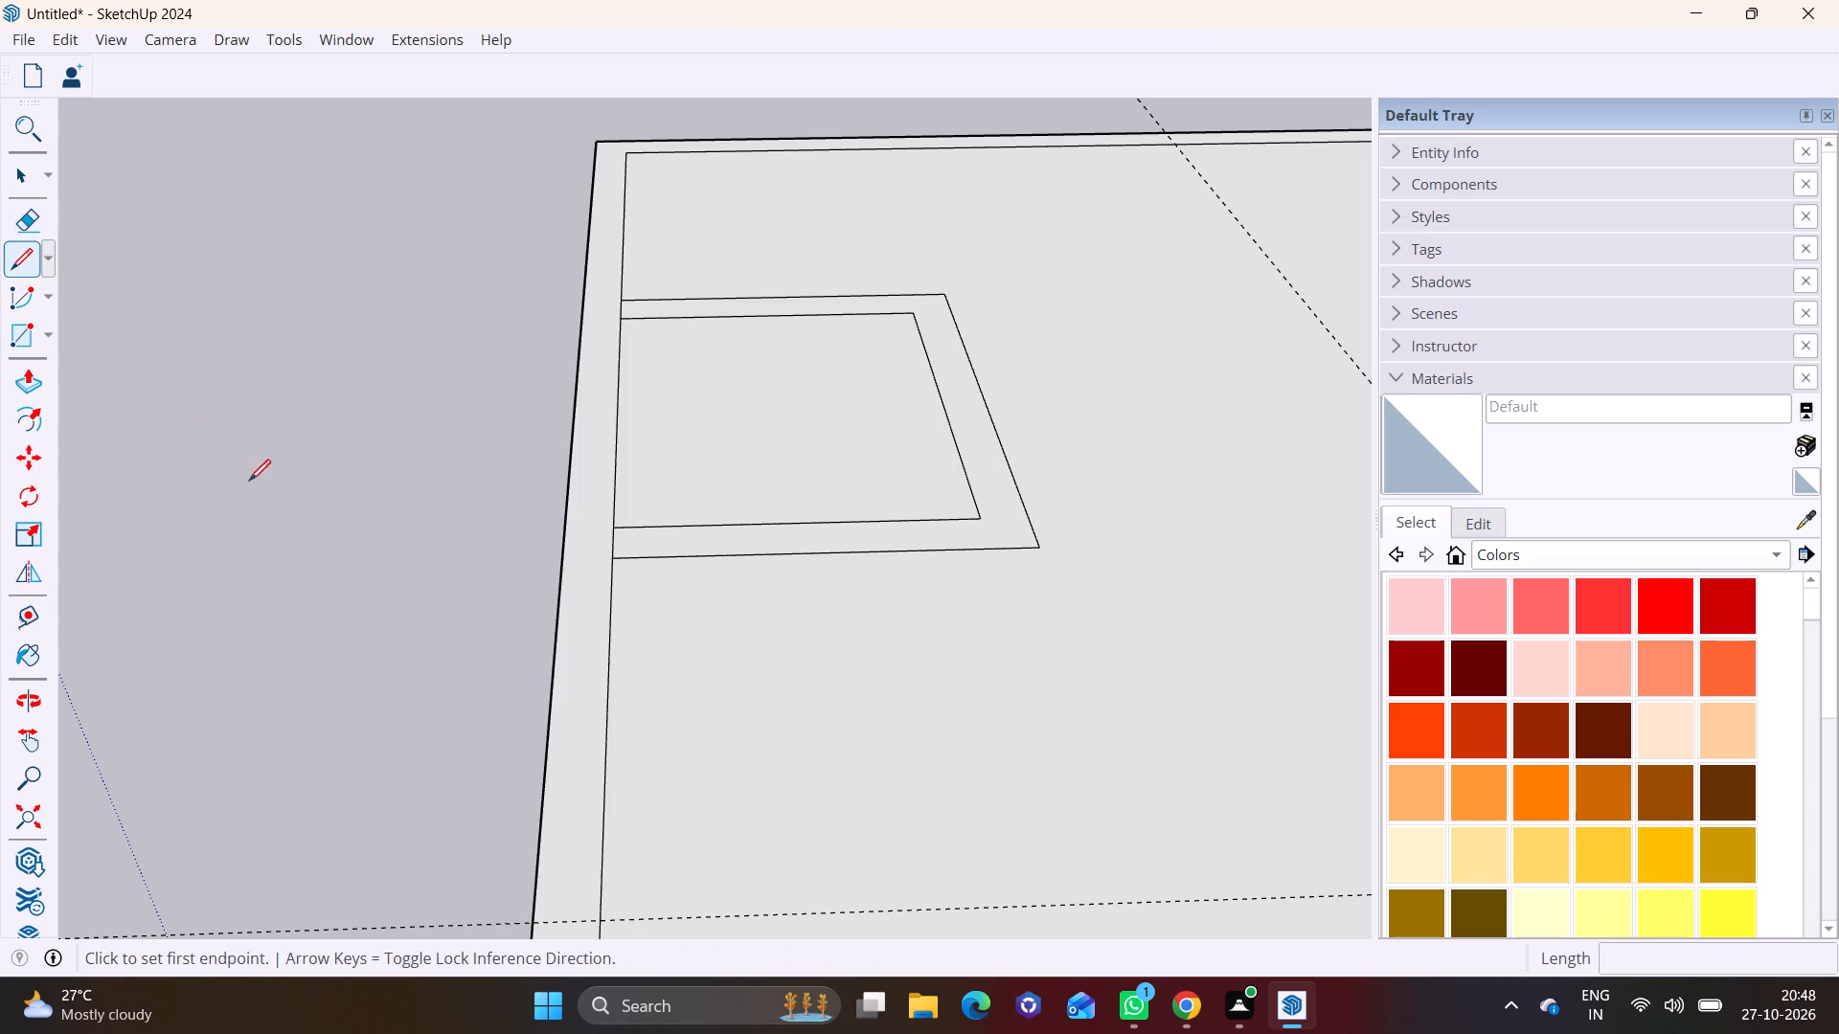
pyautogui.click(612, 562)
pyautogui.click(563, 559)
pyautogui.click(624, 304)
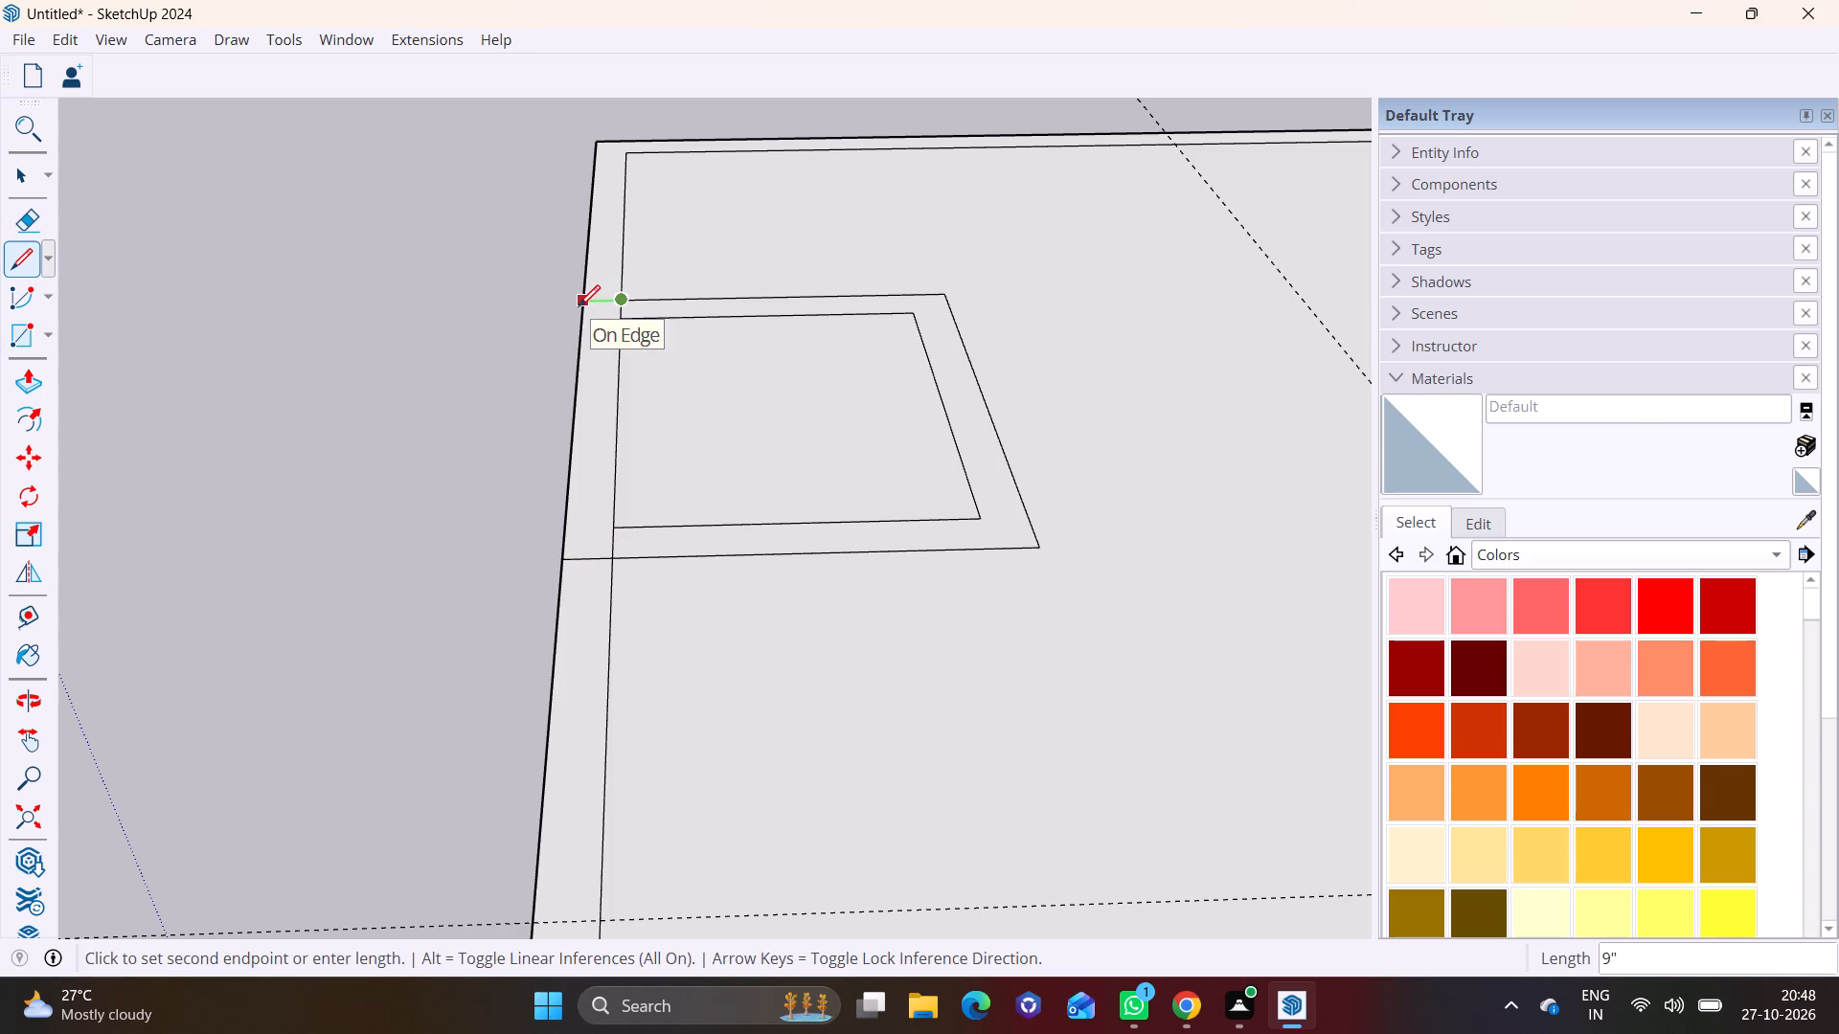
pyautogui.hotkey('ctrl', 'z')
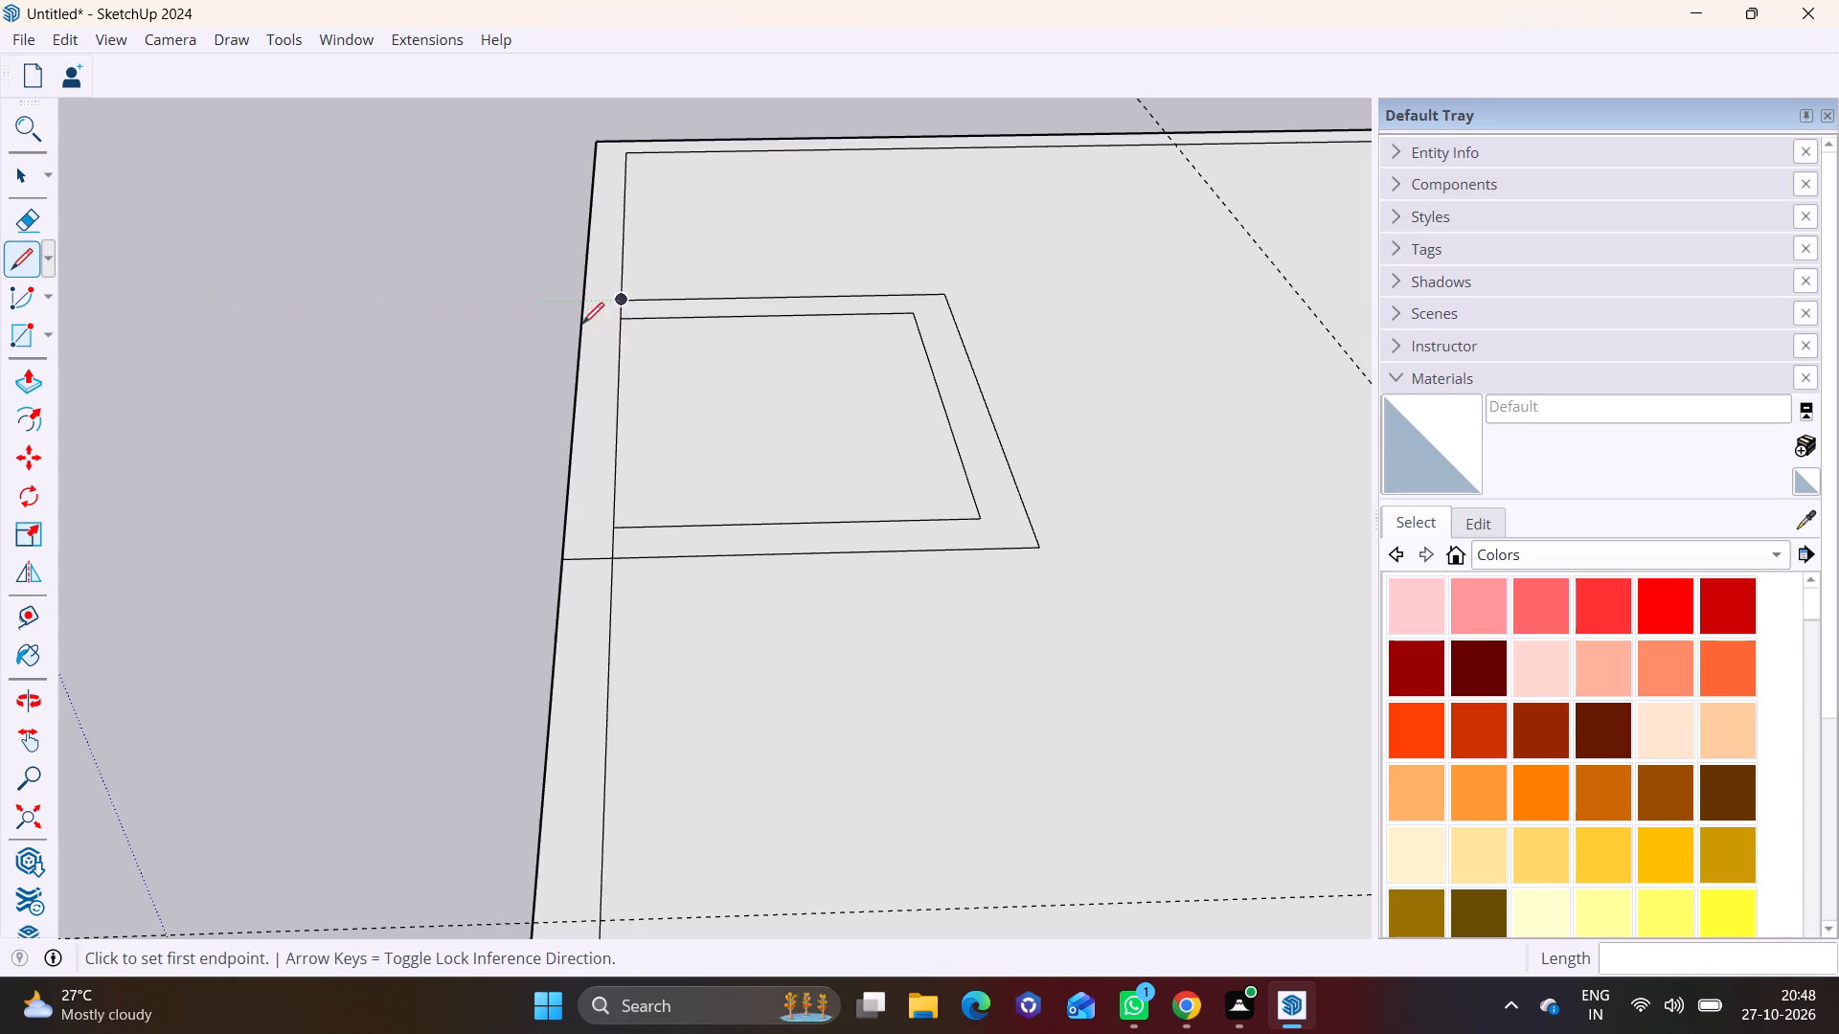
# Draw two 9" lines extending the front room's inner wall lines across the wall strip to the square's outer edge.
pyautogui.click(619, 325)
pyautogui.click(578, 325)
pyautogui.click(613, 529)
pyautogui.click(567, 529)
pyautogui.press('space')
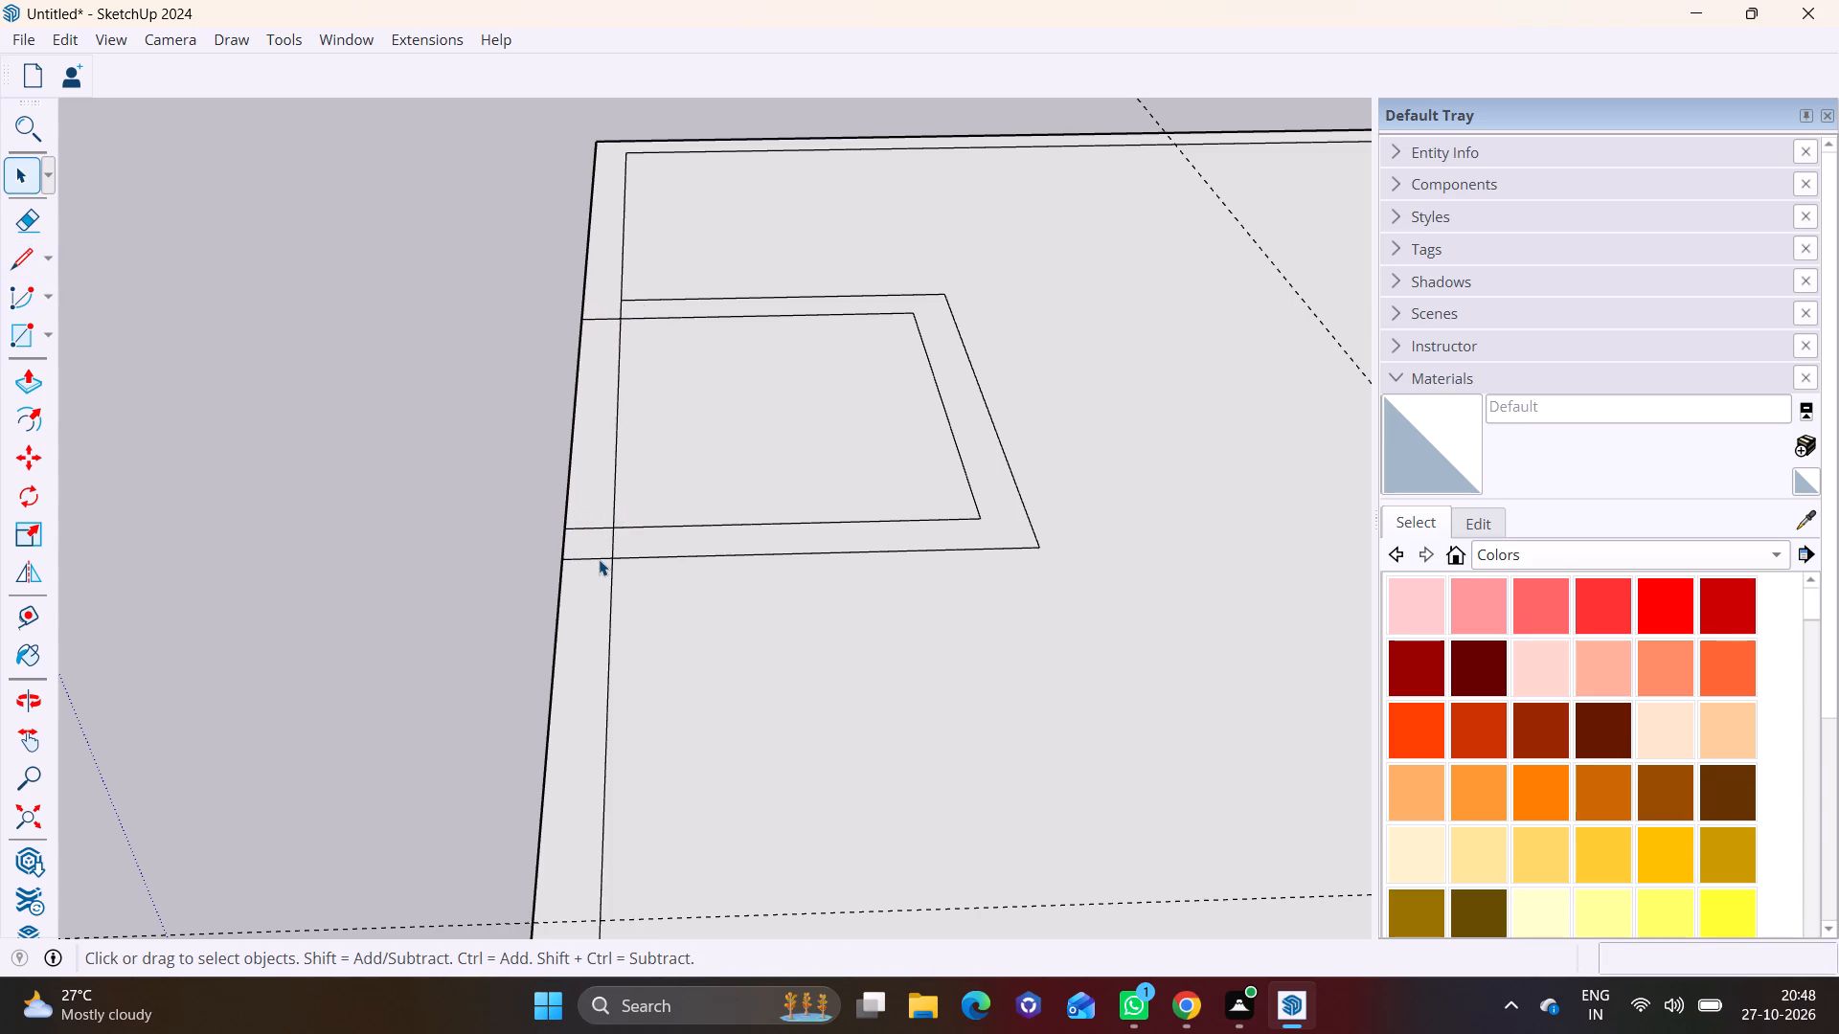
# Erase the outer wall line's segment crossing the perimeter strip and the two inner offset edge pieces between the front room's double wall lines.
pyautogui.click(599, 559)
pyautogui.press('Delete')
pyautogui.scroll(-3, 613, 576)
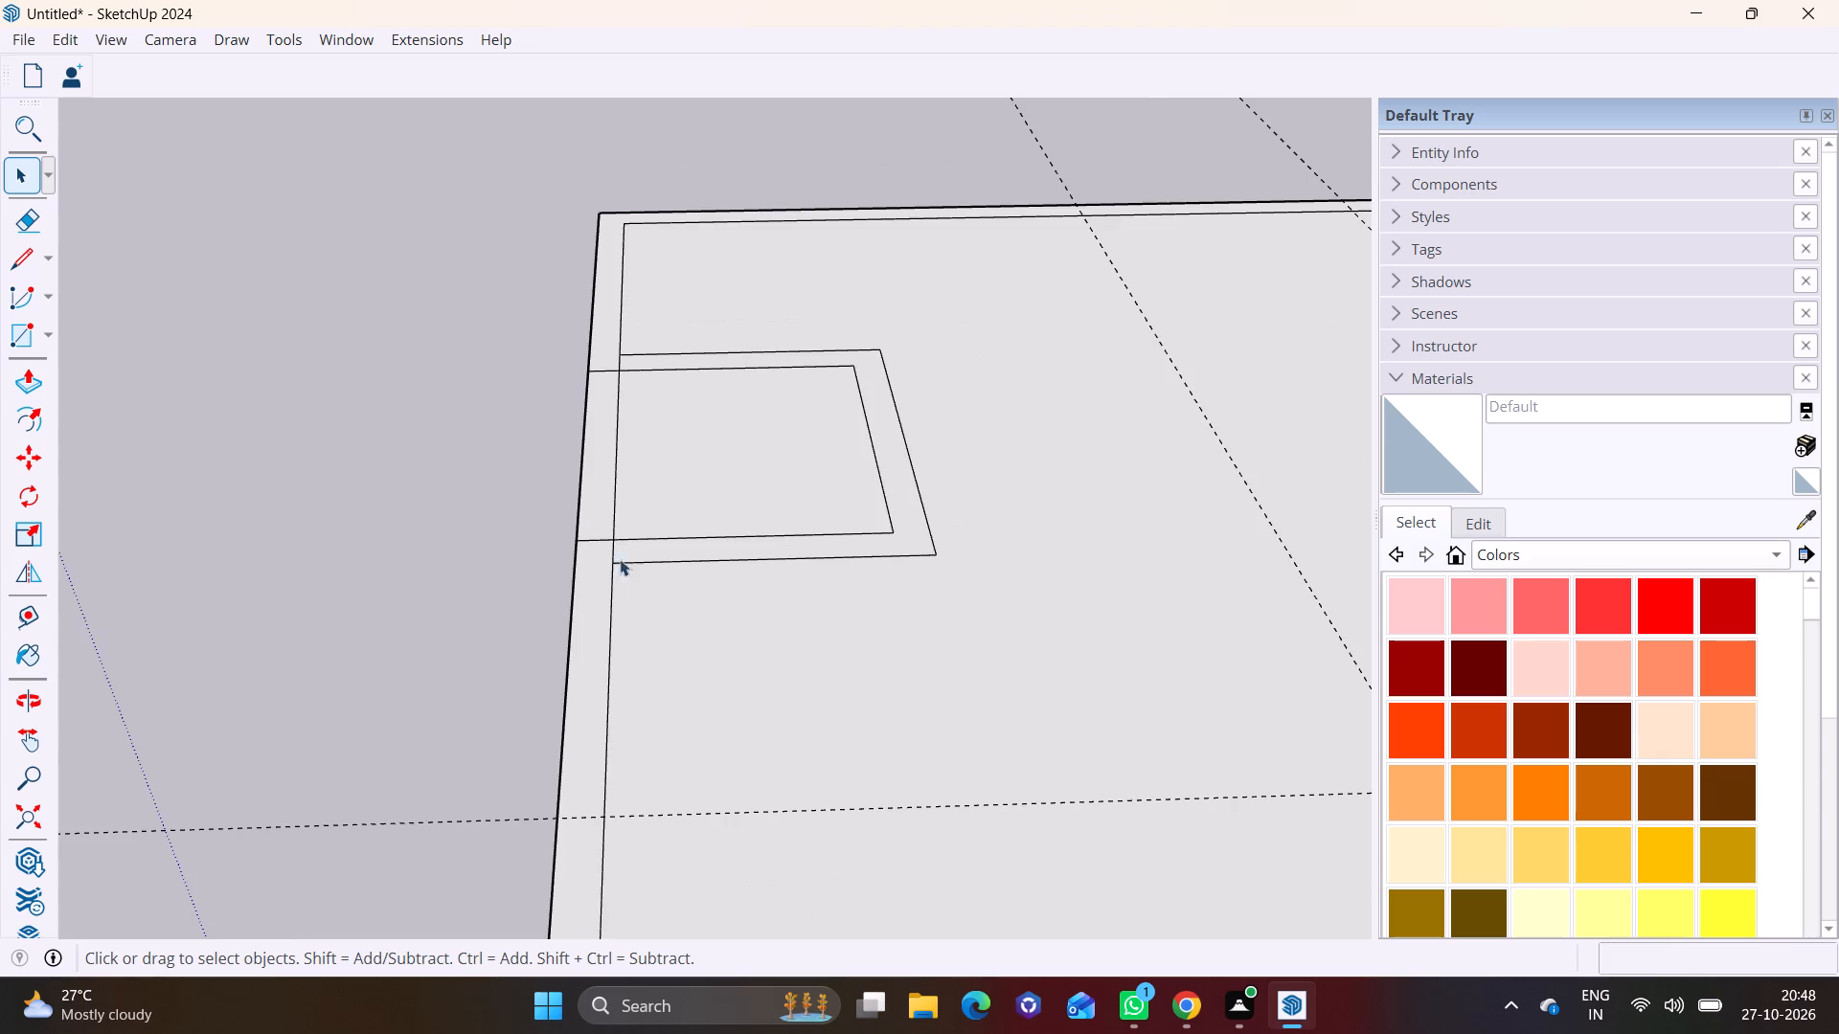
pyautogui.scroll(4, 622, 501)
pyautogui.click(20, 237)
pyautogui.scroll(2, 670, 543)
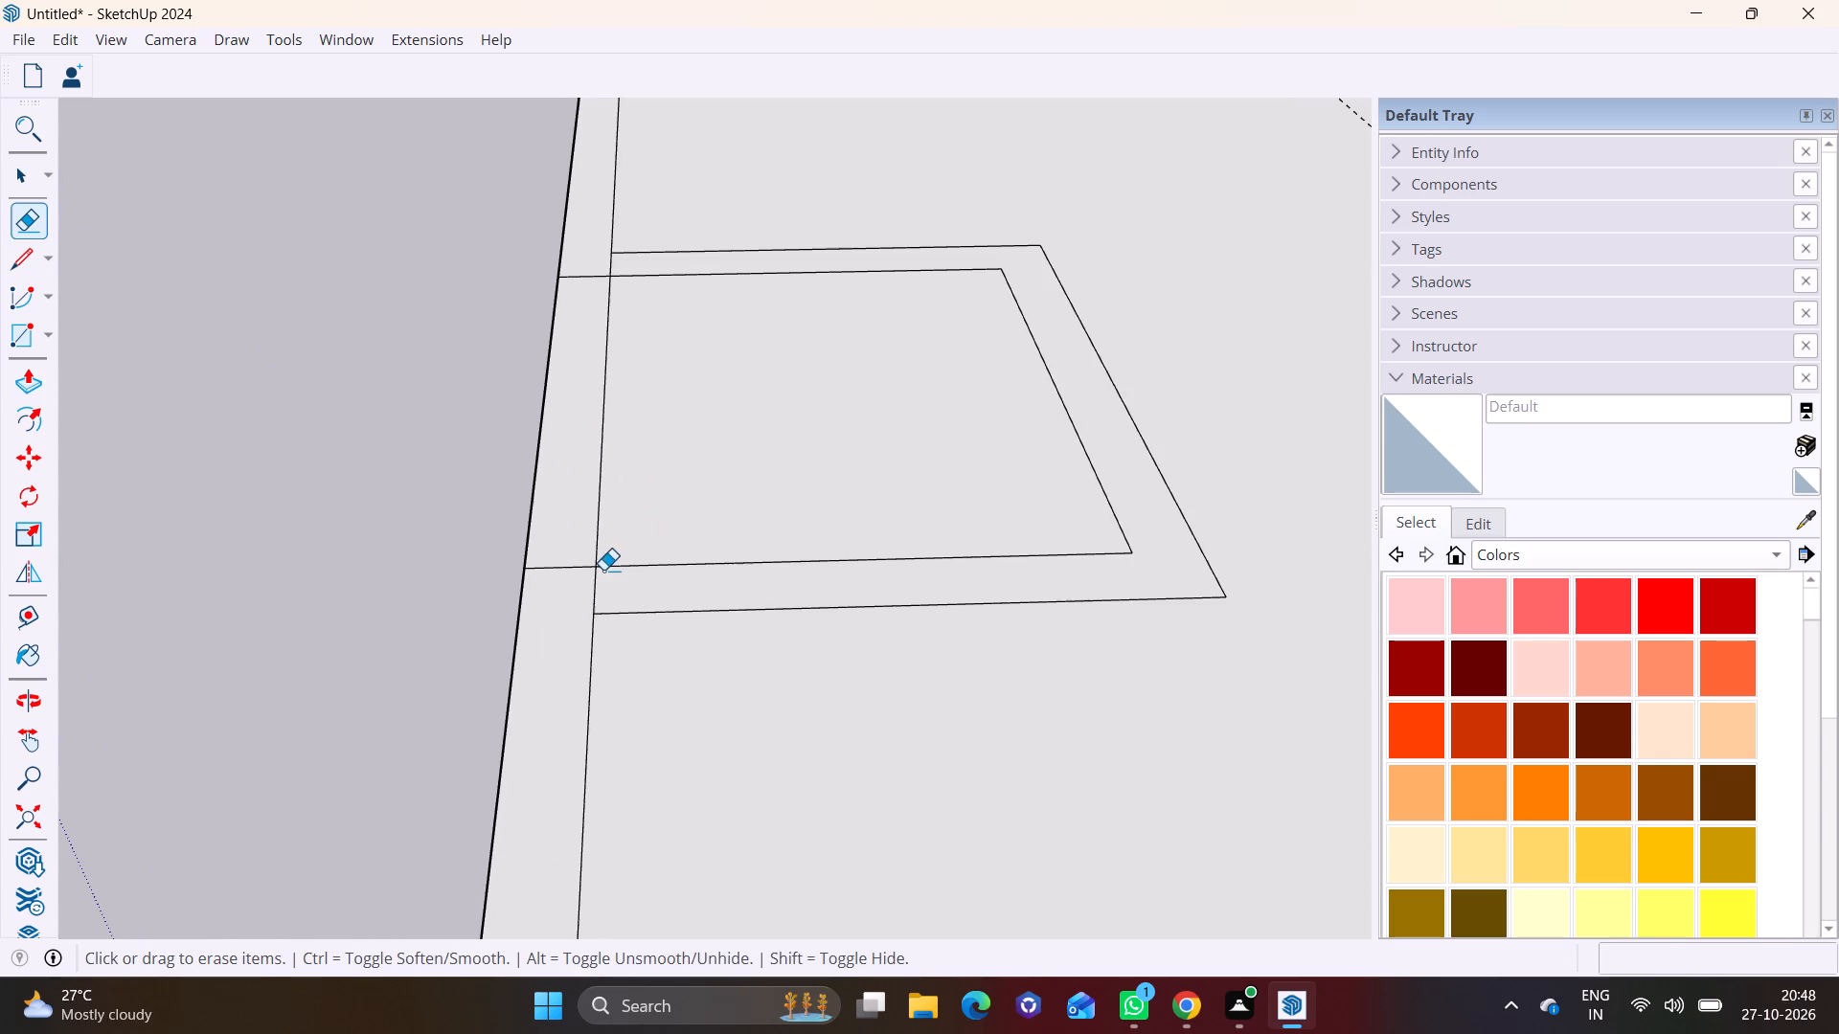
pyautogui.moveTo(581, 588); pyautogui.dragTo(644, 593)
pyautogui.moveTo(601, 264); pyautogui.dragTo(630, 265)
# Erase the two inner offset edge pieces that lie between the side room's double wall lines.
pyautogui.scroll(-13, 705, 471)
pyautogui.keyDown('shift'); pyautogui.moveTo(898, 656); pyautogui.dragTo(371, 444, button='middle'); pyautogui.keyUp('shift')
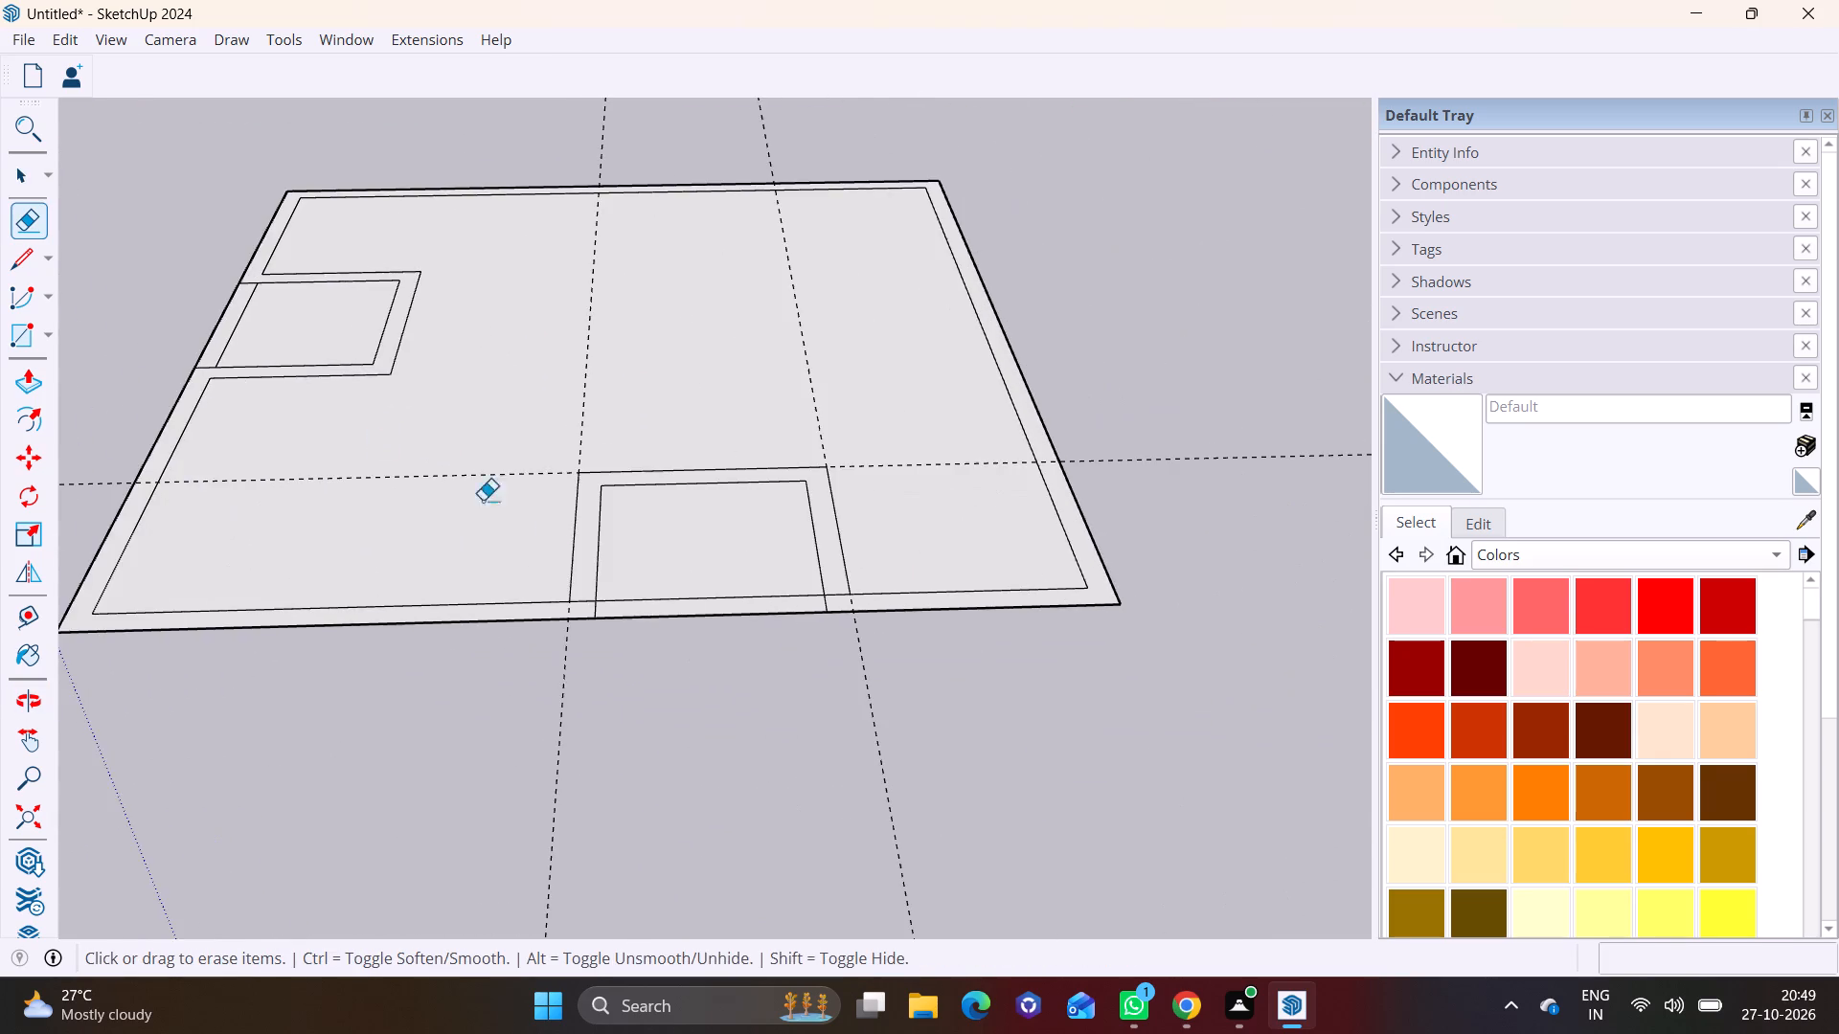
pyautogui.scroll(6, 551, 543)
pyautogui.moveTo(602, 626); pyautogui.dragTo(606, 645)
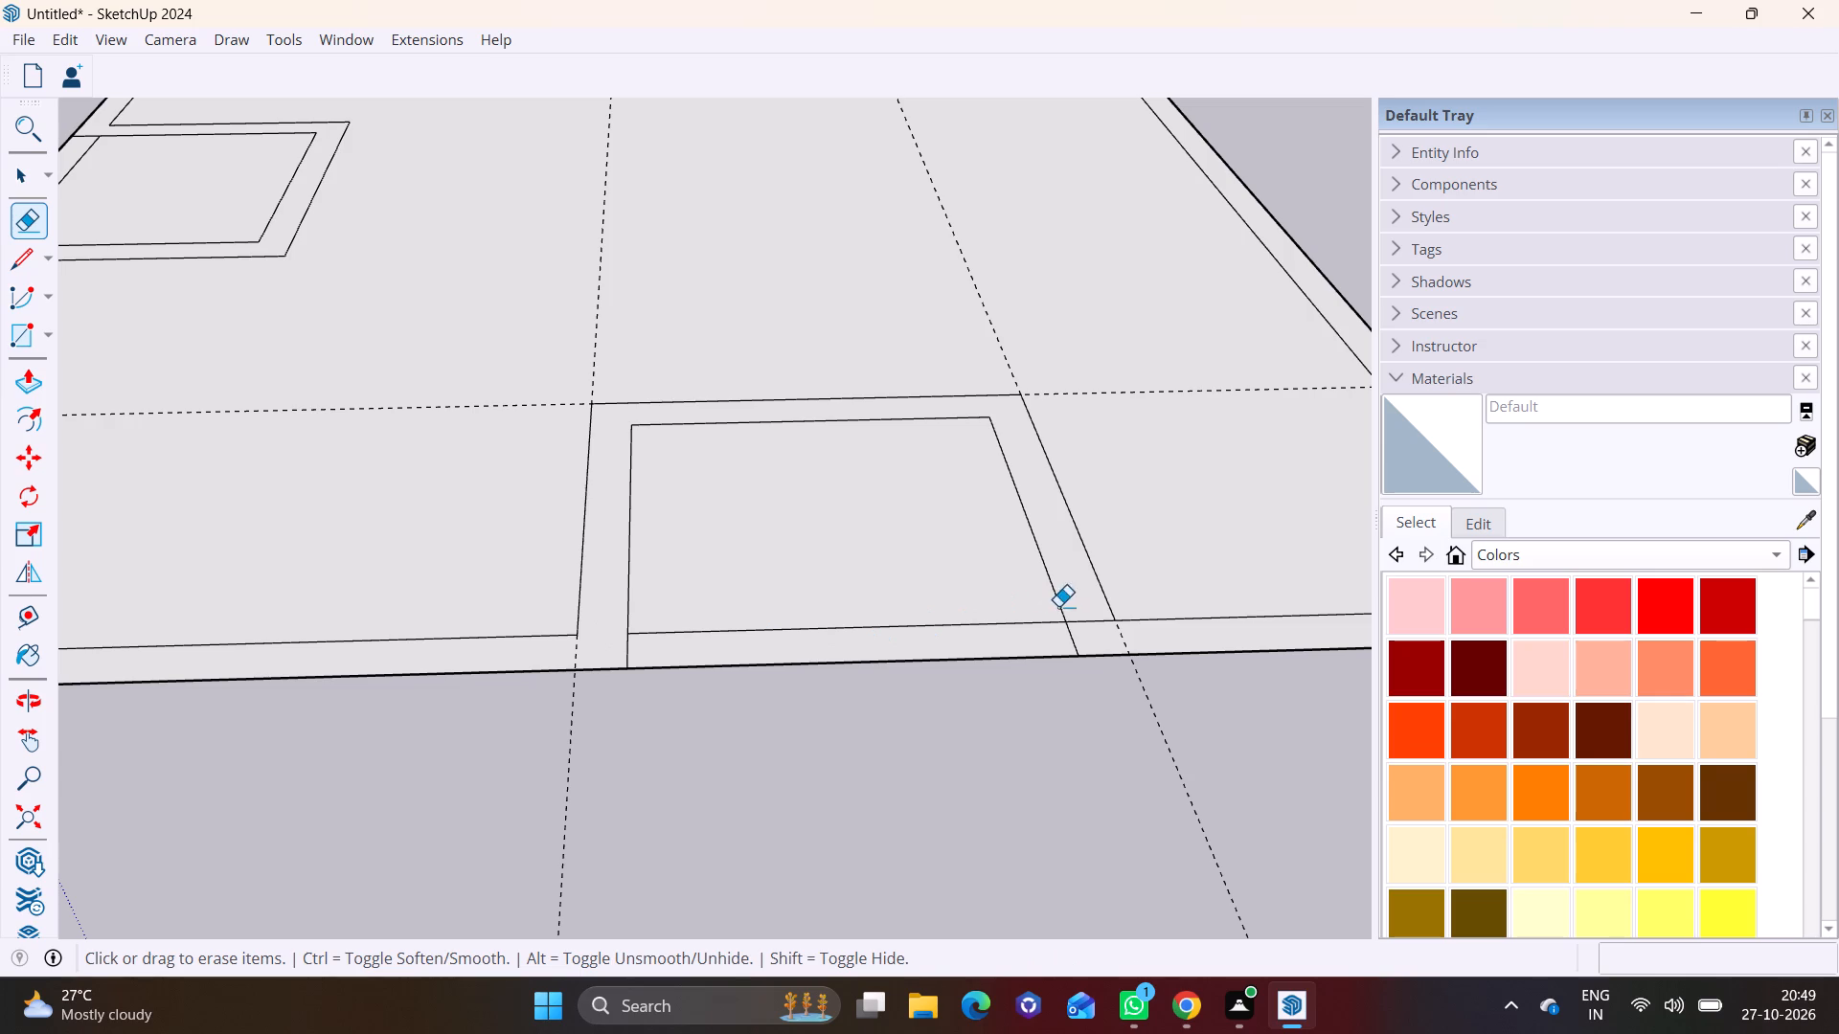
pyautogui.moveTo(1083, 604); pyautogui.dragTo(1091, 640)
# Erase the three dashed guide lines running along the side room's outer wall outline.
pyautogui.scroll(-4, 770, 584)
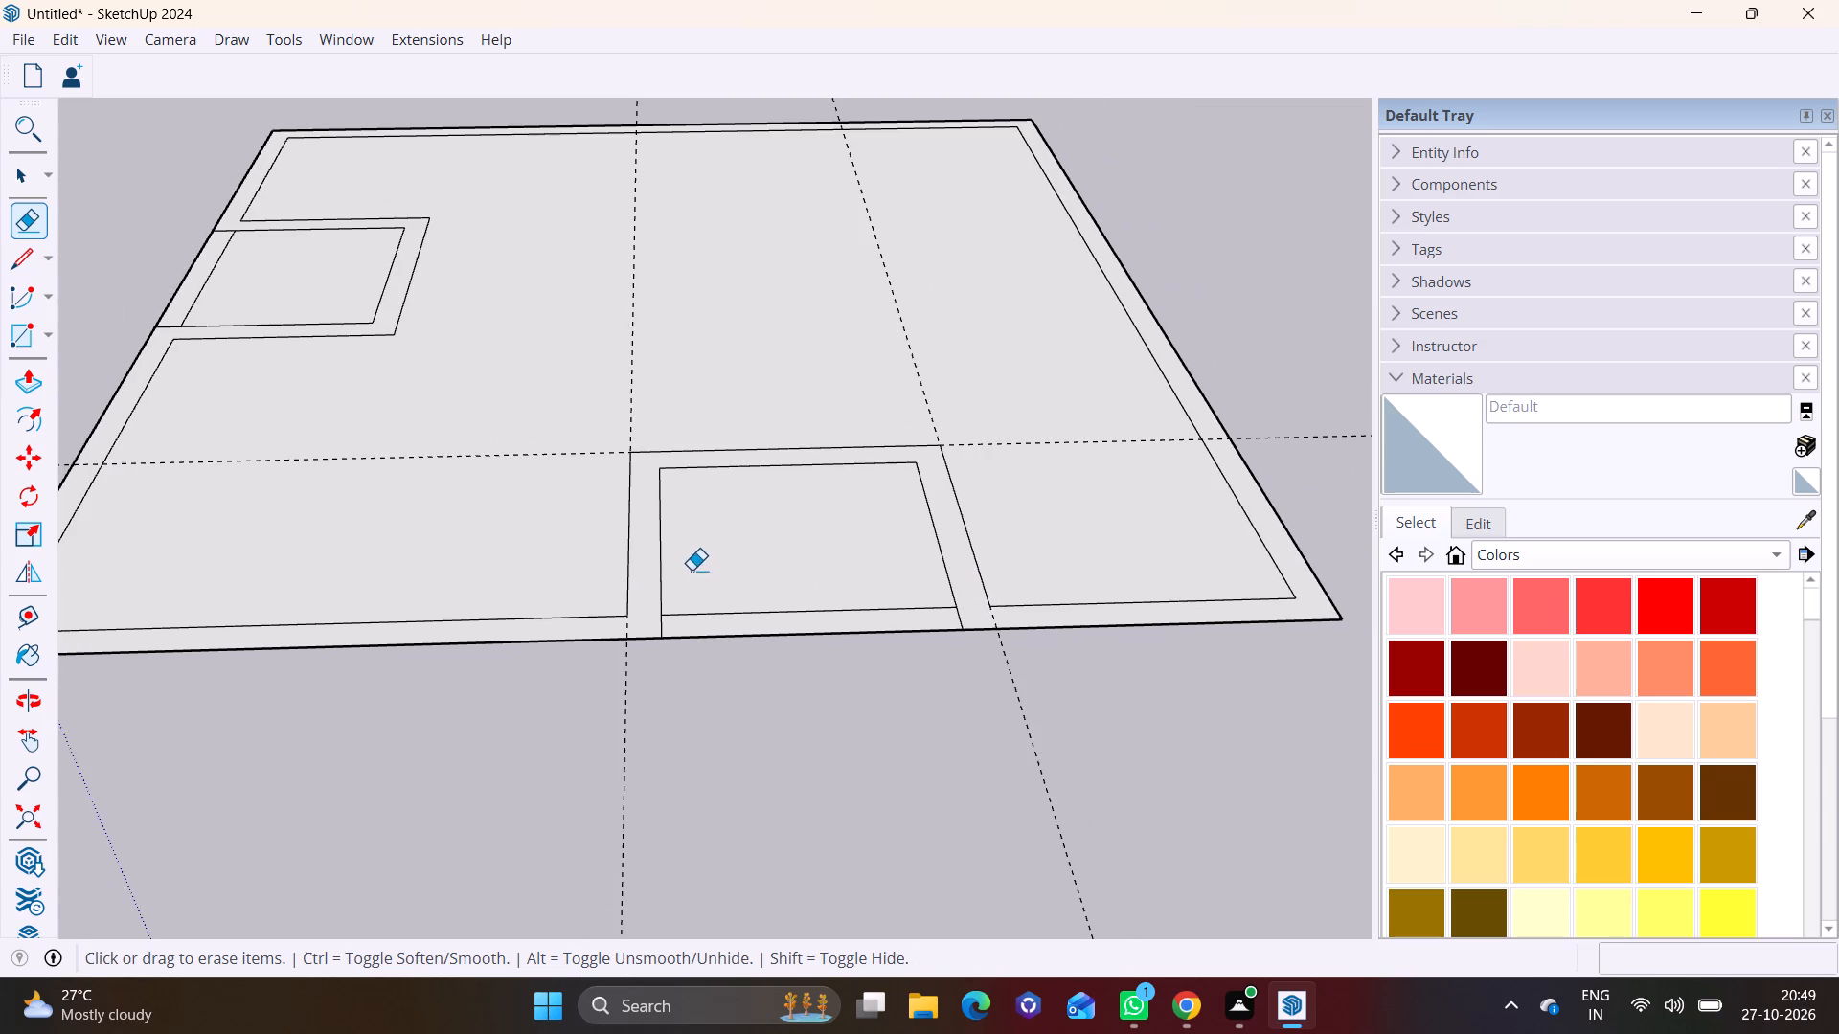
pyautogui.click(23, 224)
pyautogui.moveTo(505, 371); pyautogui.dragTo(786, 374)
pyautogui.moveTo(886, 387); pyautogui.dragTo(976, 385)
pyautogui.moveTo(979, 388); pyautogui.dragTo(1026, 523)
# Select the continuous wall face around the perimeter and both rooms and pull it upward with Push/Pull.
pyautogui.scroll(-4, 694, 527)
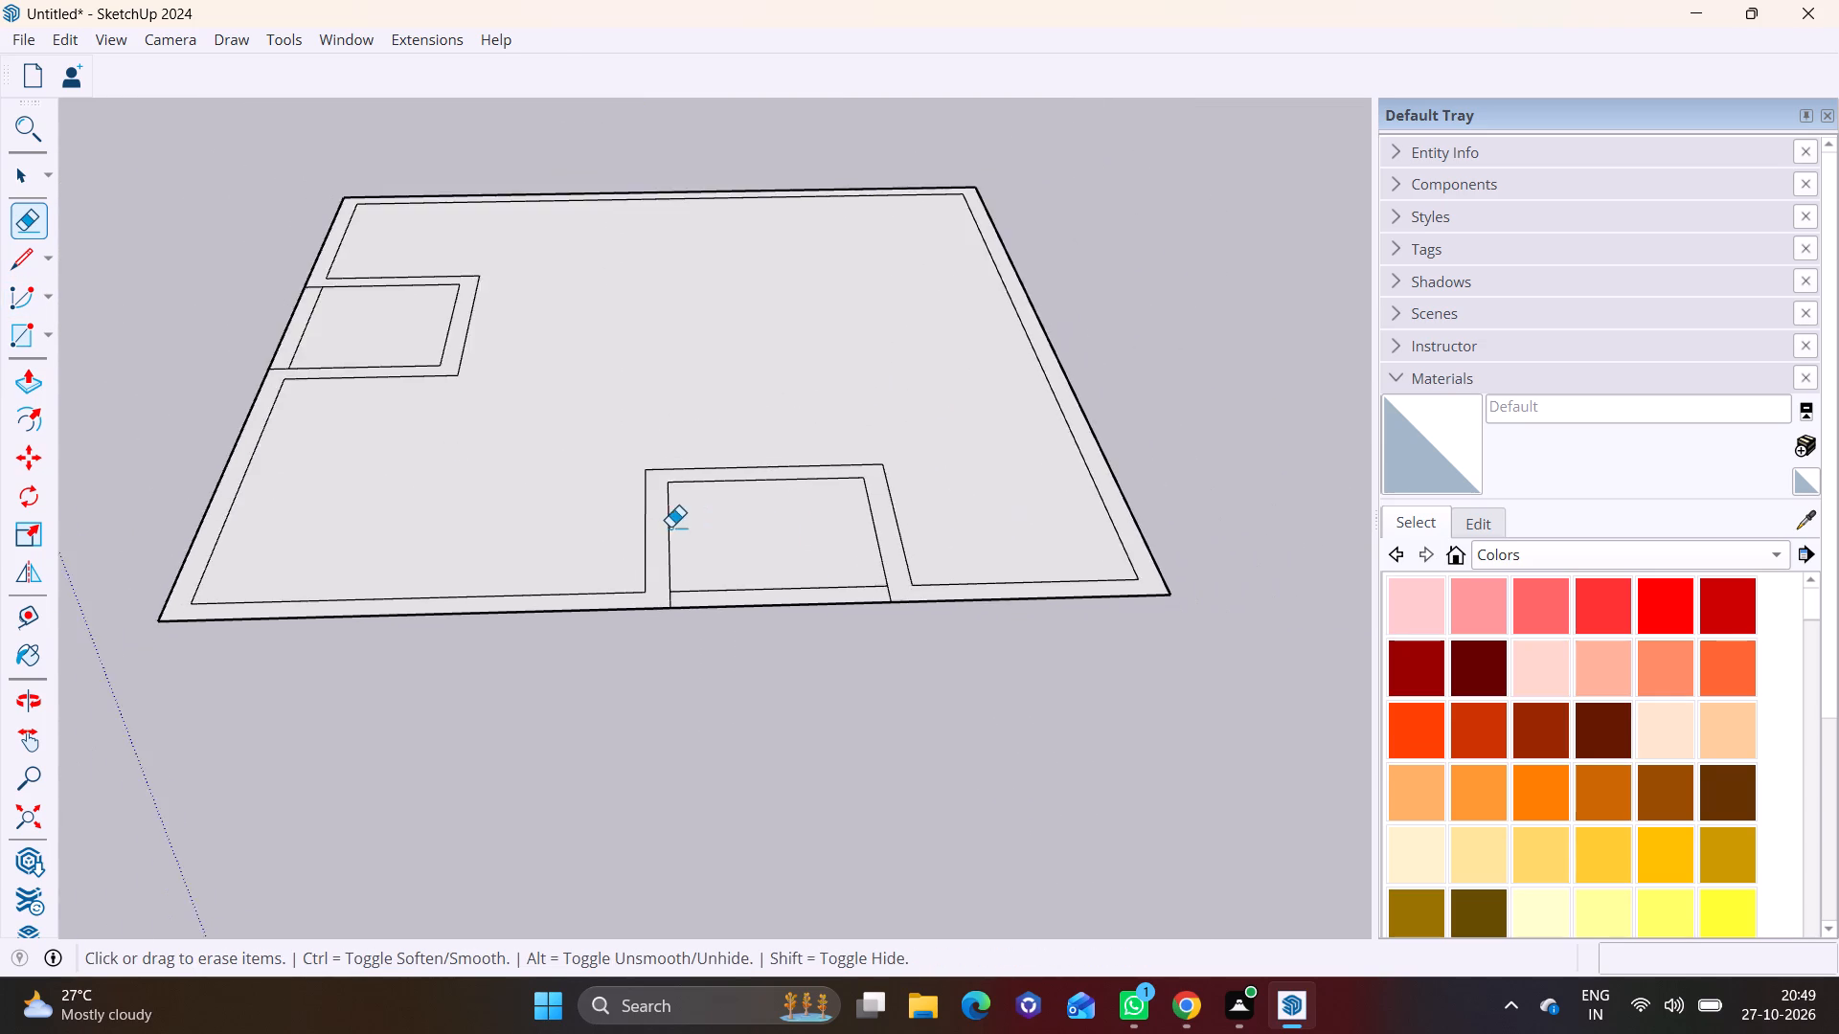
pyautogui.scroll(-2, 670, 527)
pyautogui.click(16, 186)
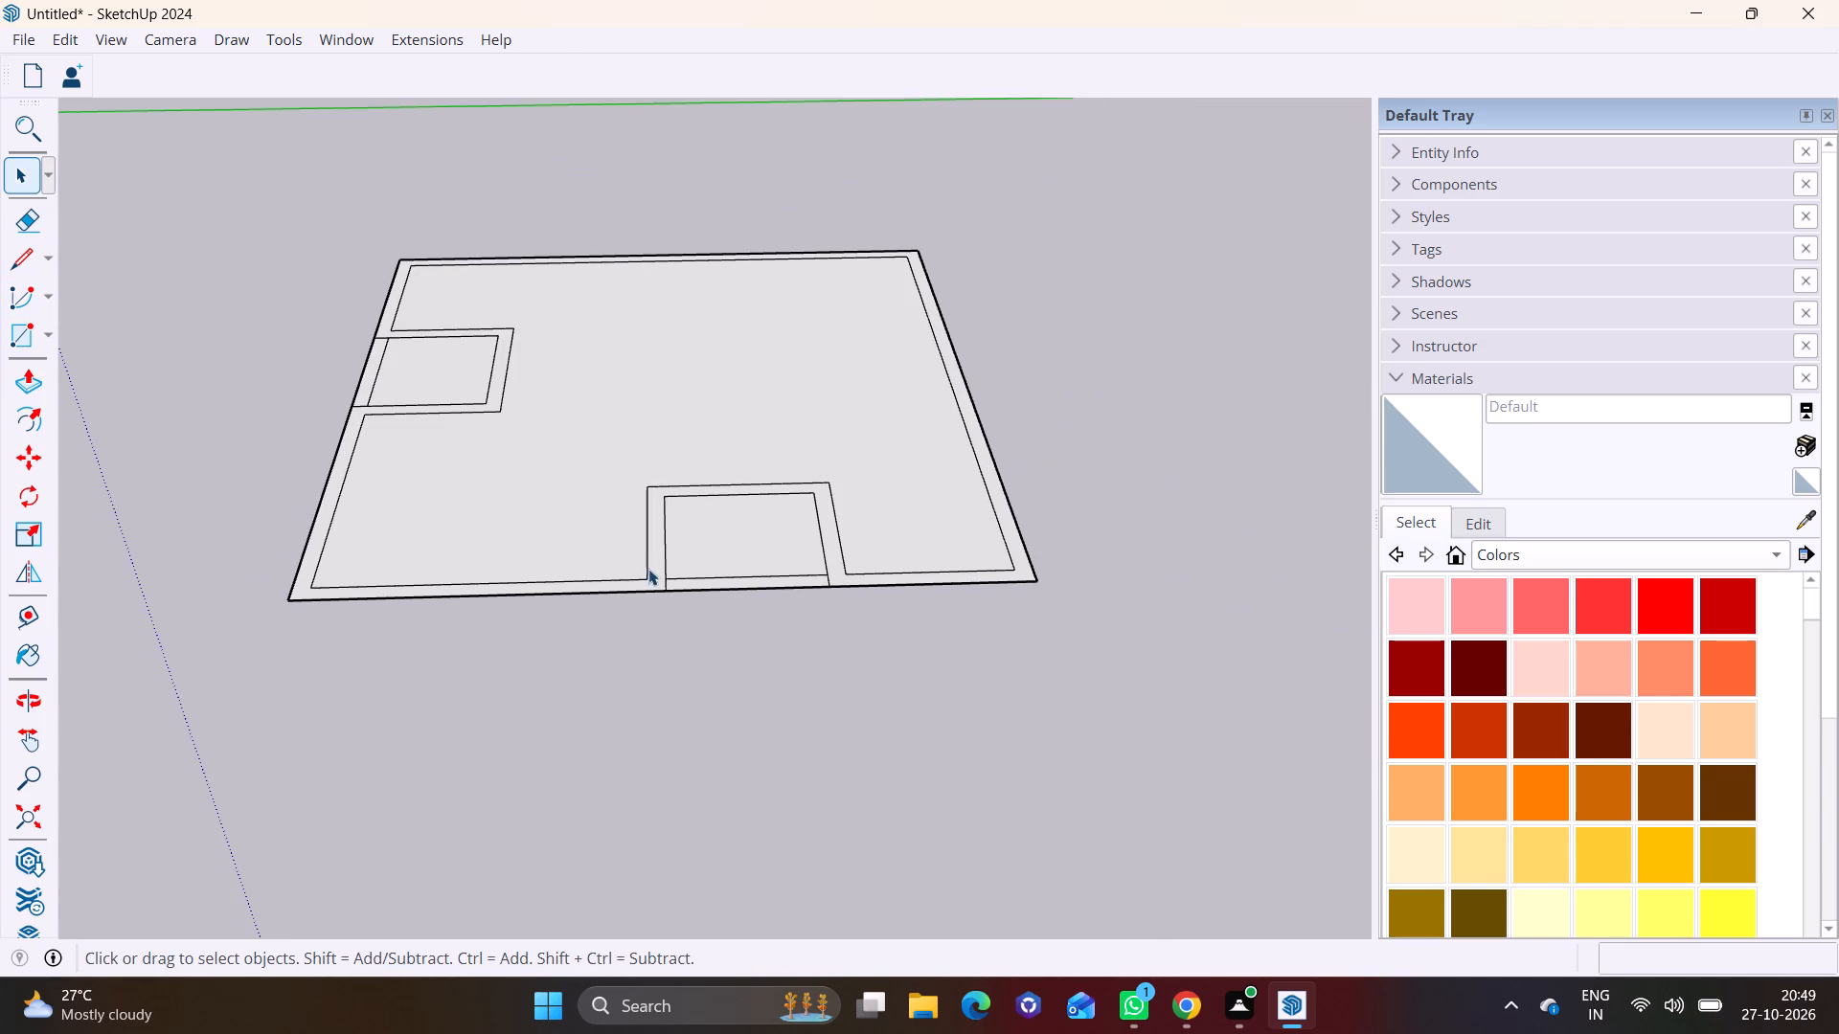
pyautogui.click(649, 567)
pyautogui.click(656, 538)
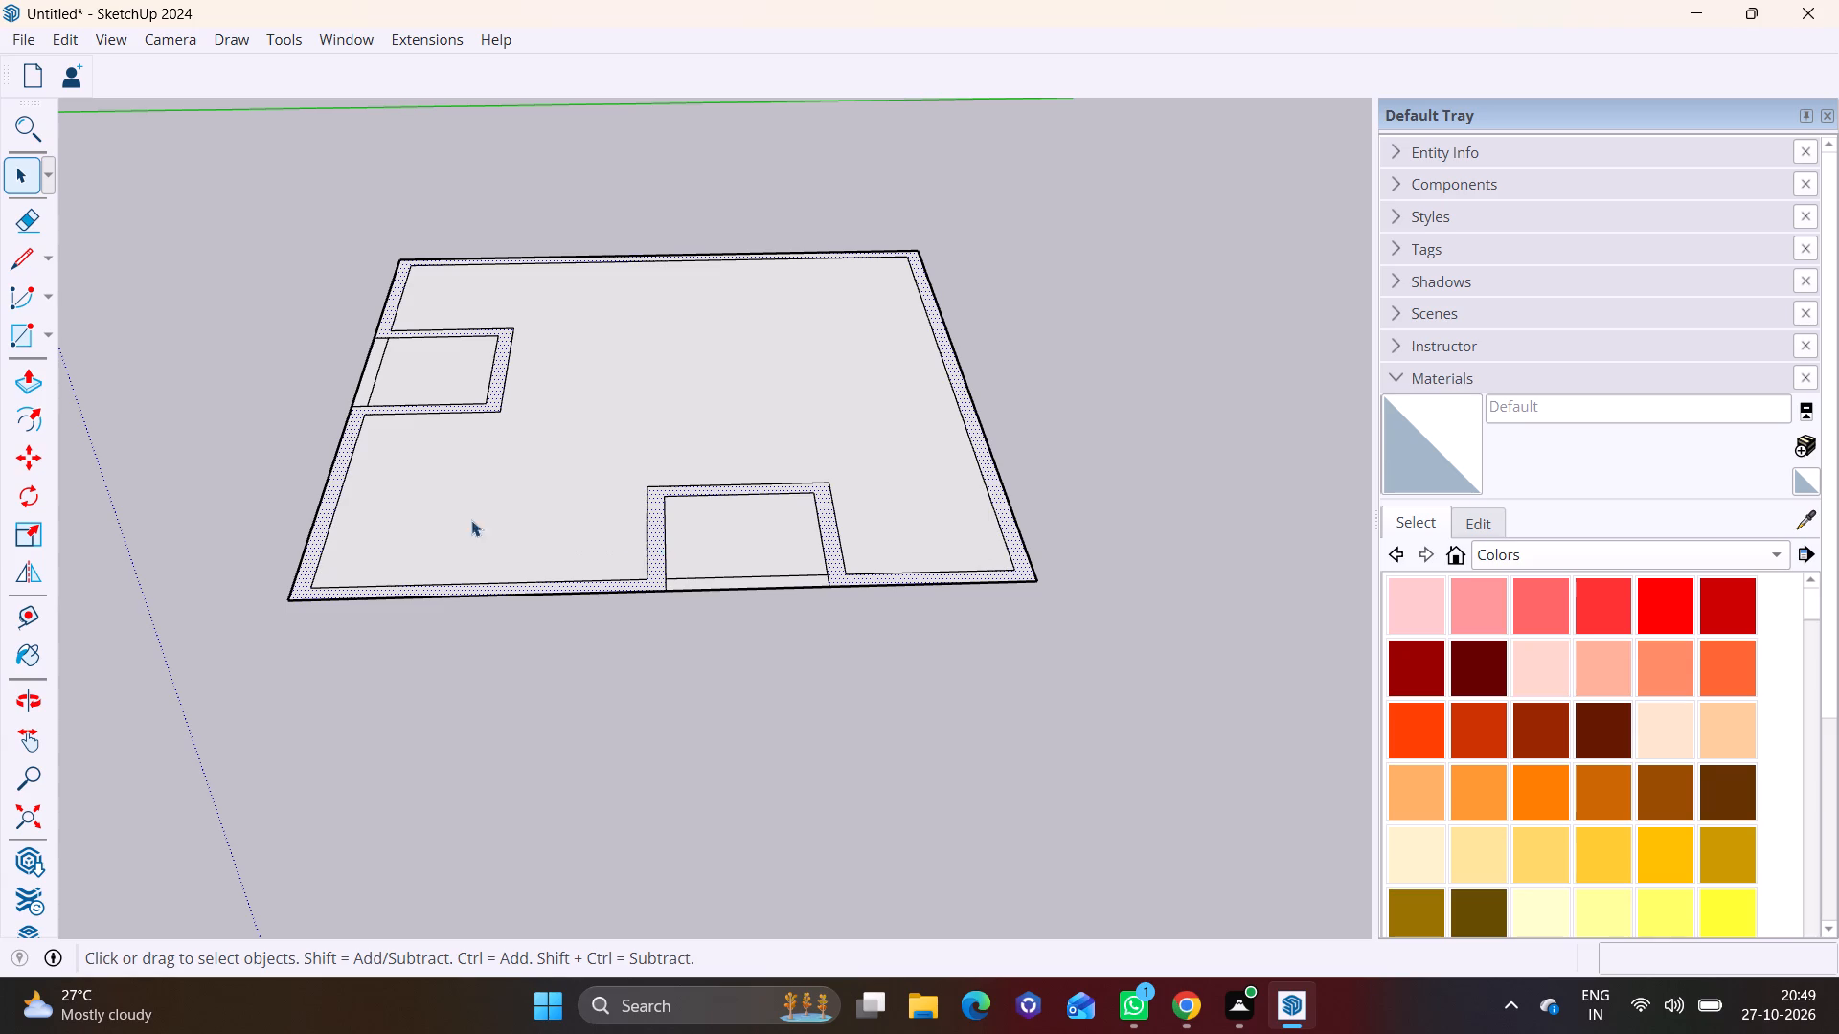
pyautogui.click(26, 380)
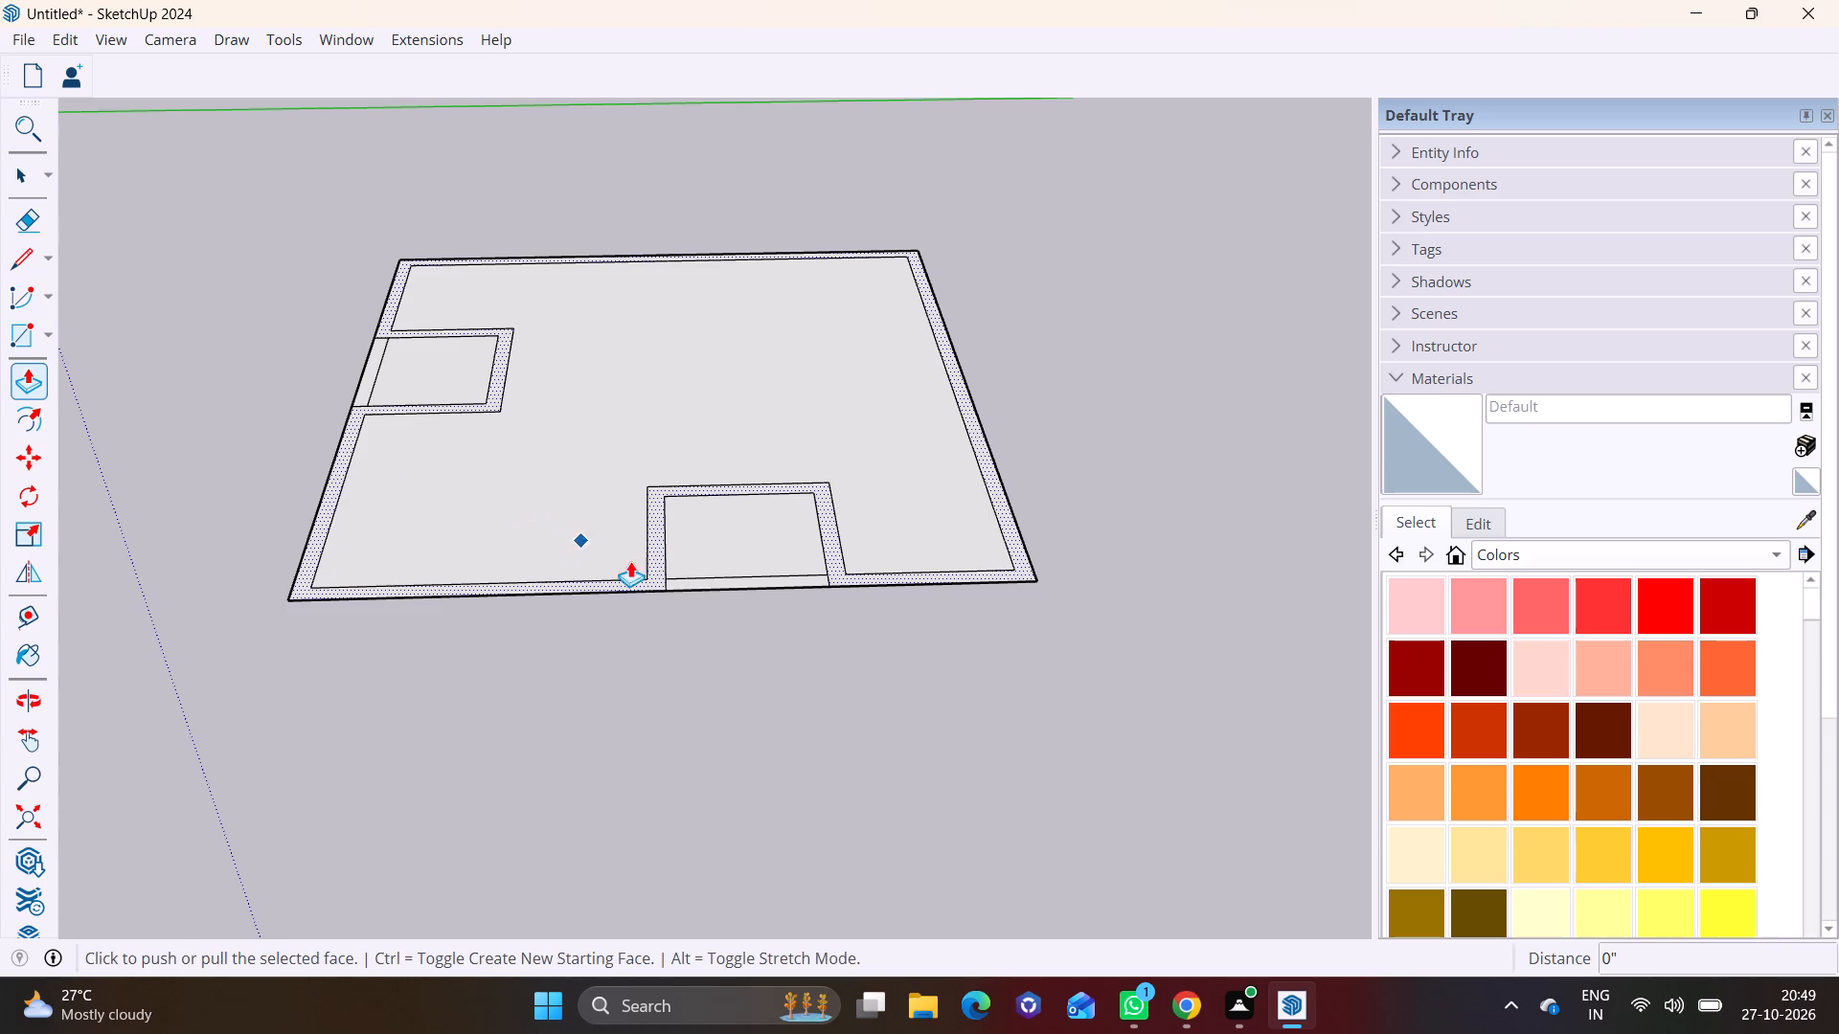
pyautogui.click(663, 571)
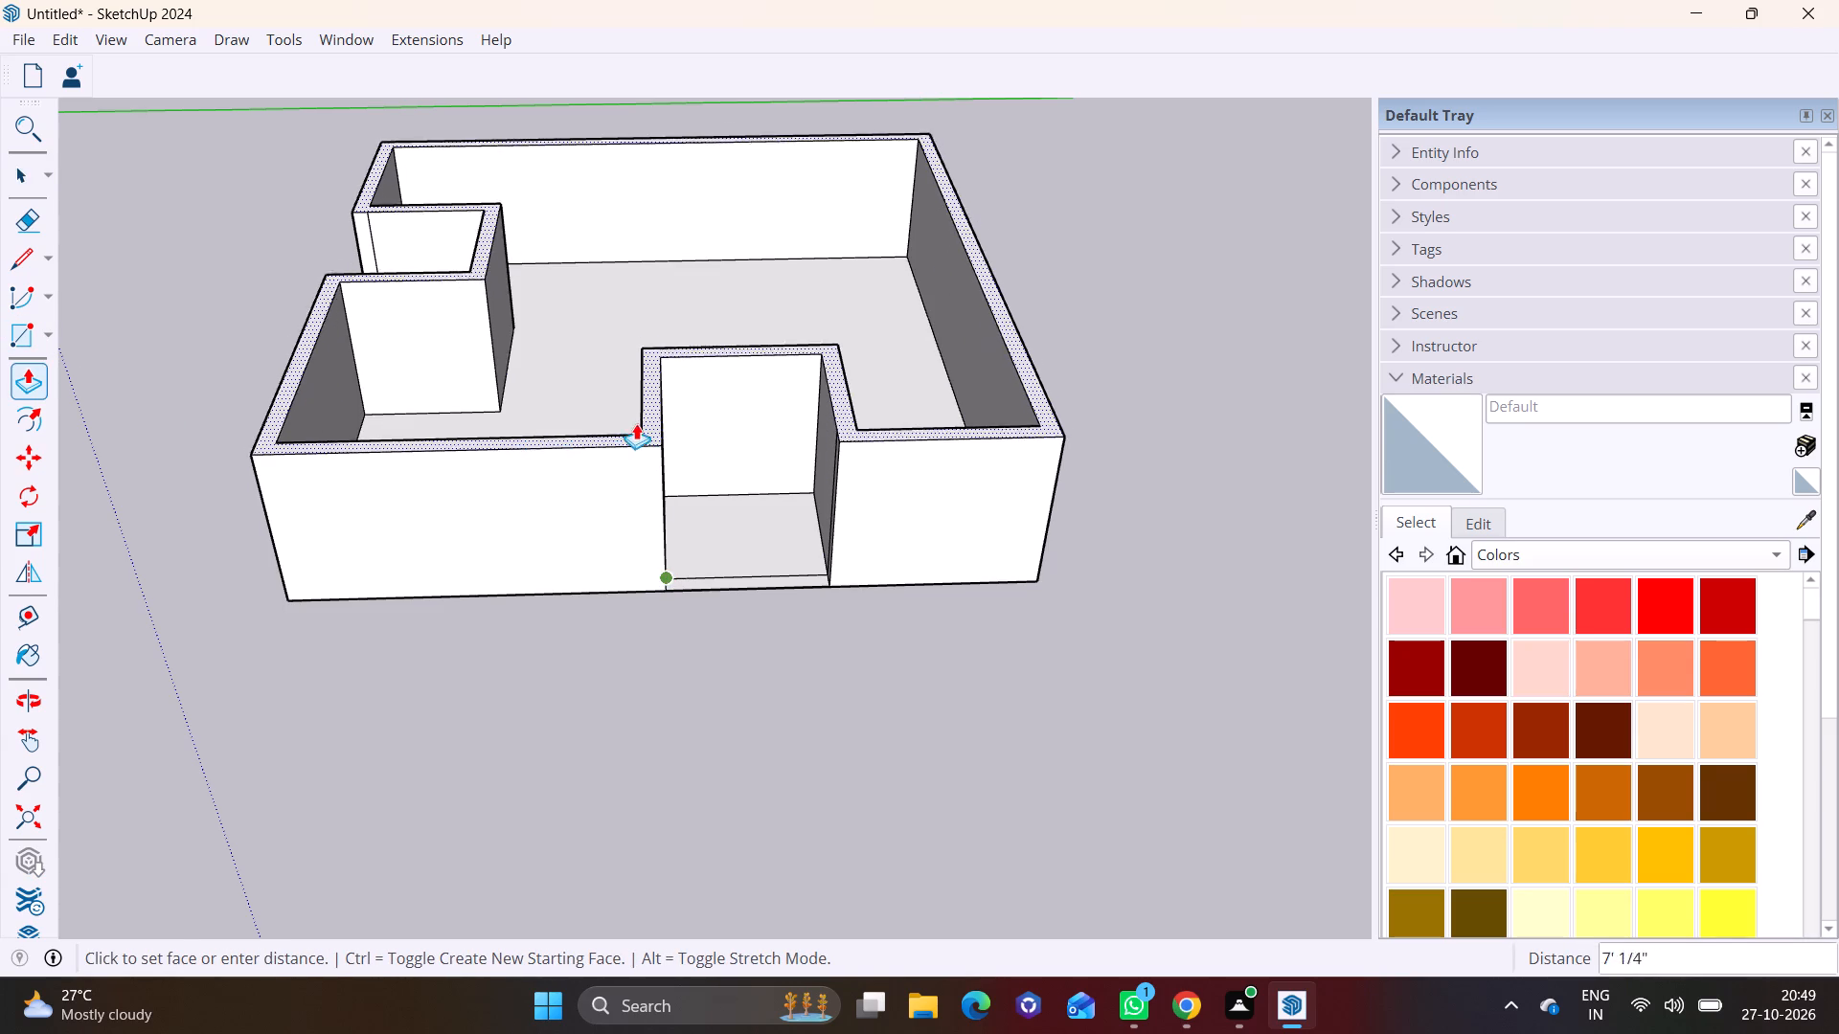
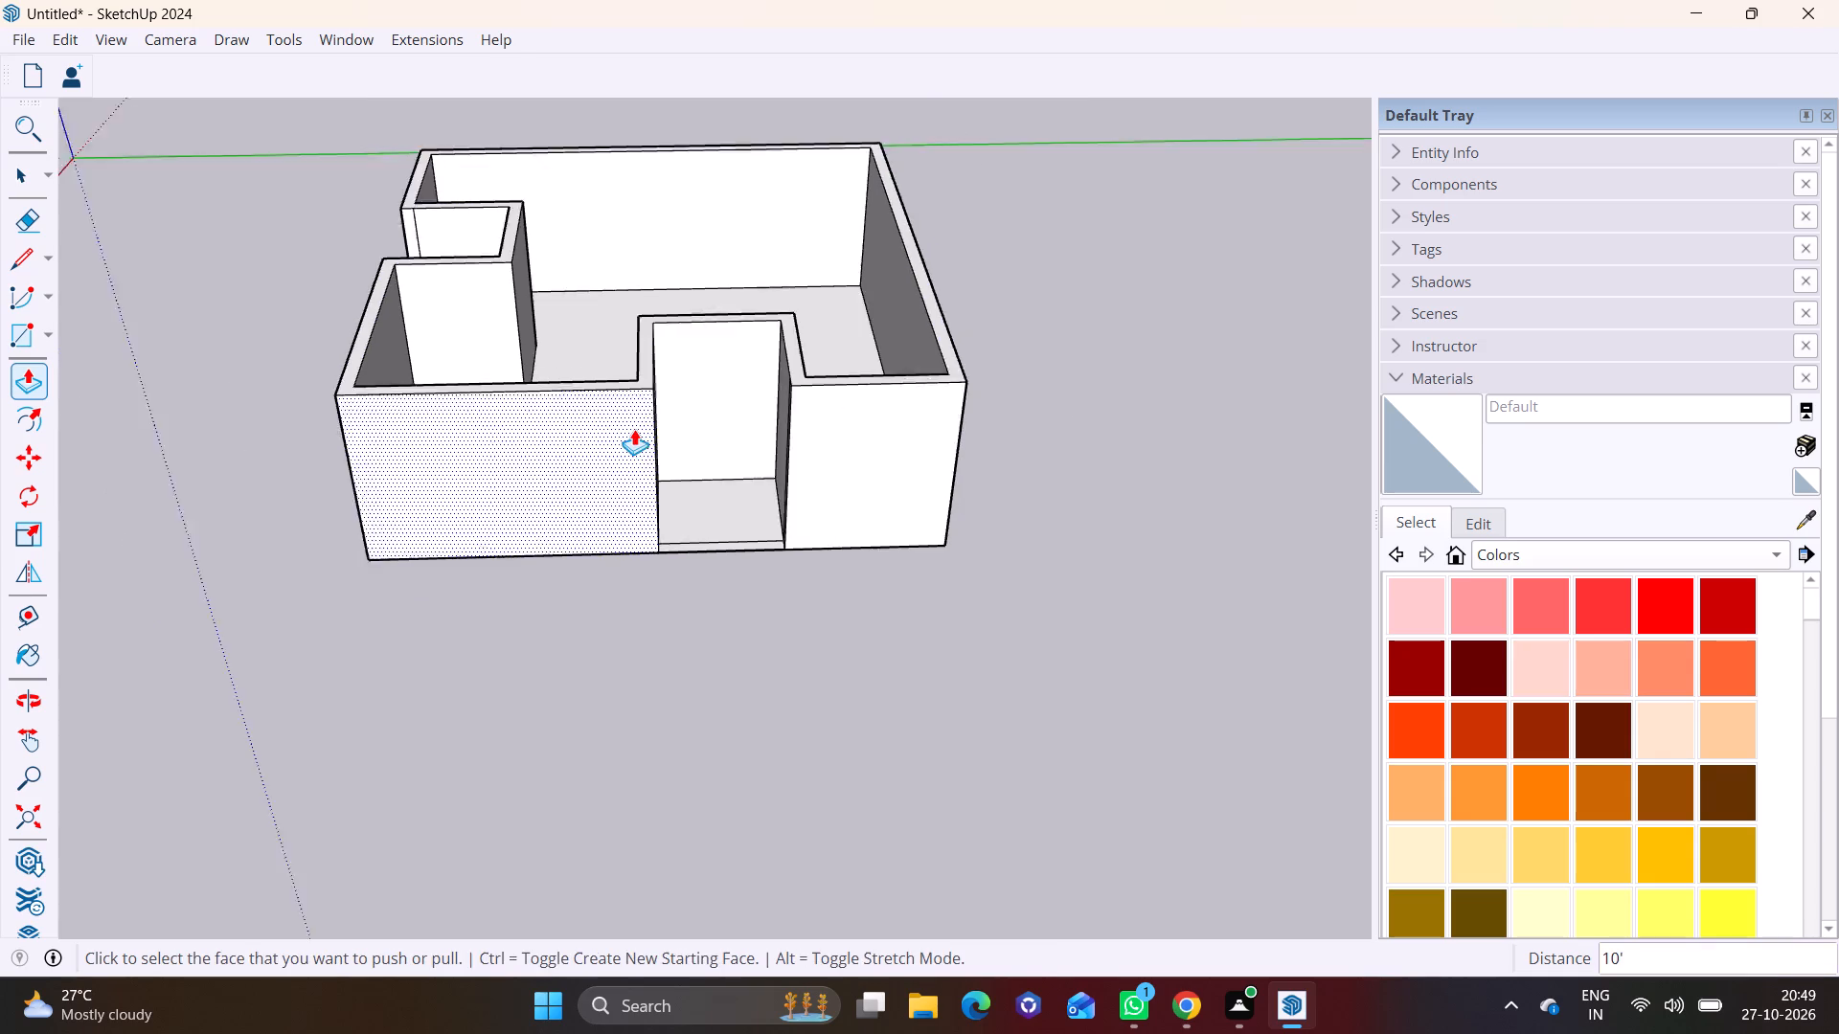
# Examine the raised walls from the front and sides, and inspect the floor layout's underside.
pyautogui.moveTo(660, 353); pyautogui.dragTo(659, 602, button='middle')
pyautogui.scroll(-6, 571, 469)
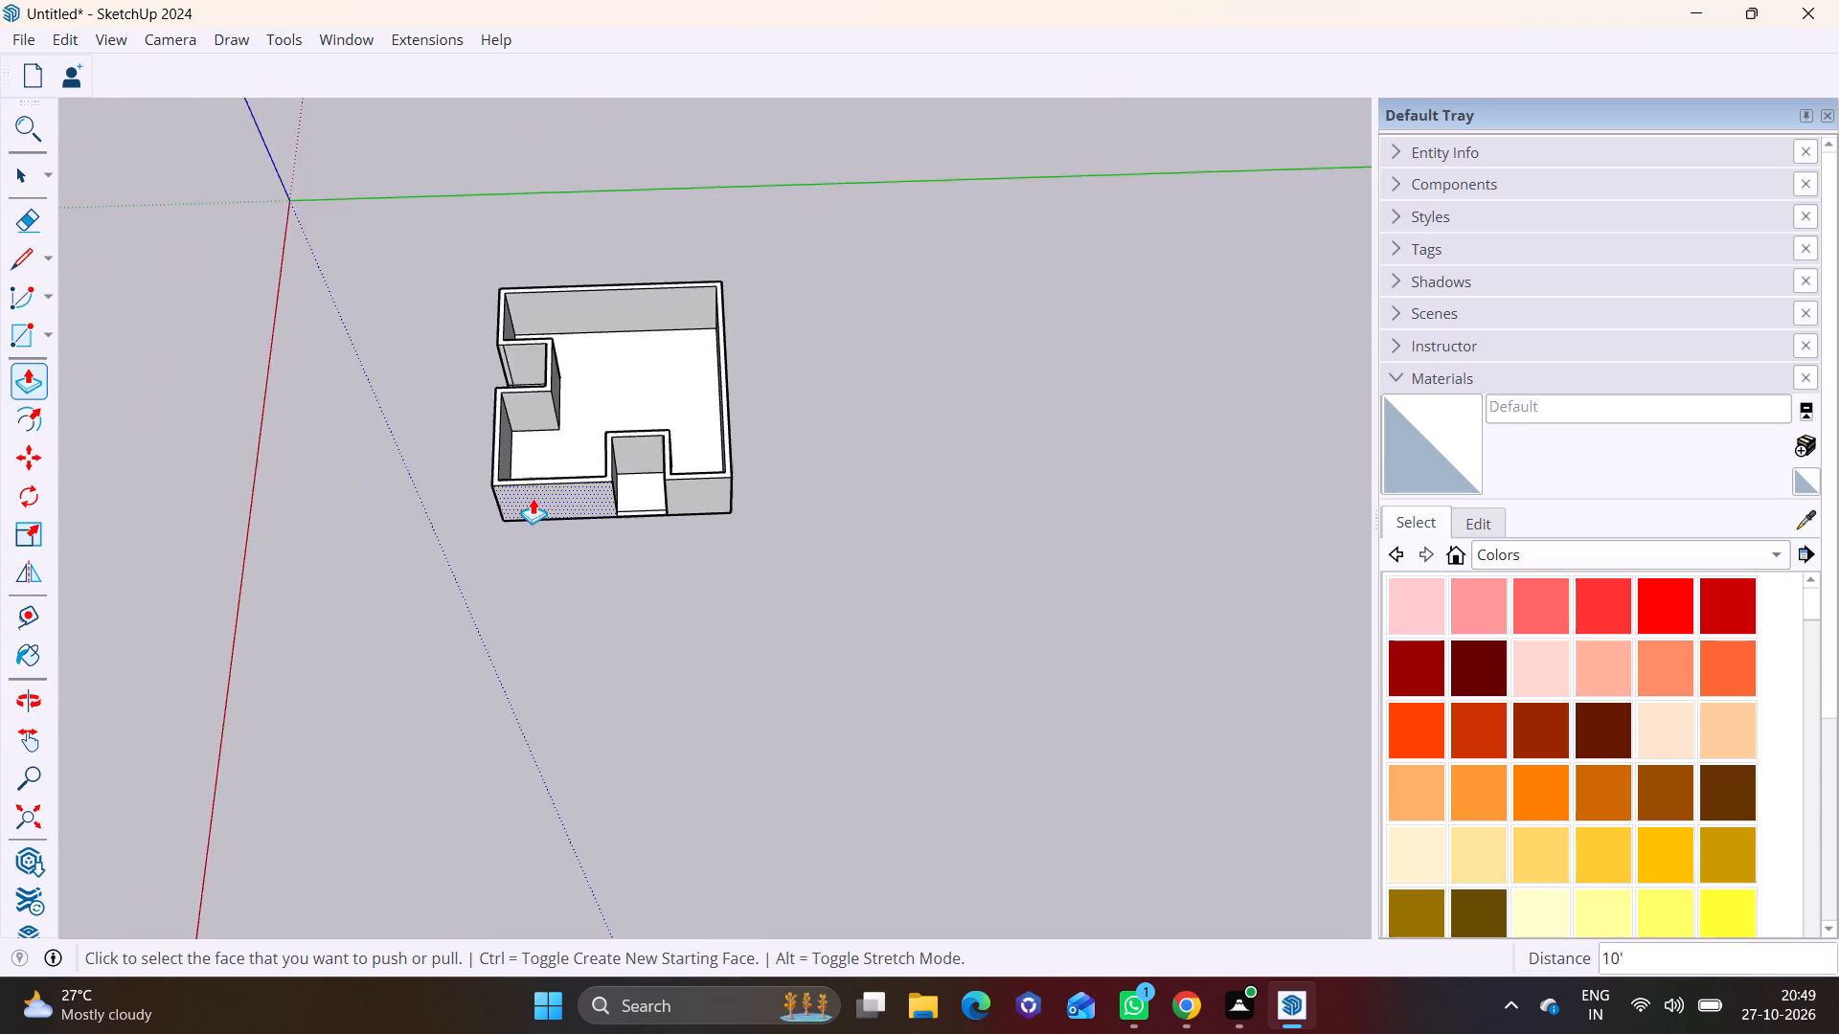
pyautogui.moveTo(556, 504); pyautogui.dragTo(993, 472, button='middle')
pyautogui.moveTo(639, 596); pyautogui.dragTo(1018, 459, button='middle')
pyautogui.scroll(4, 595, 680)
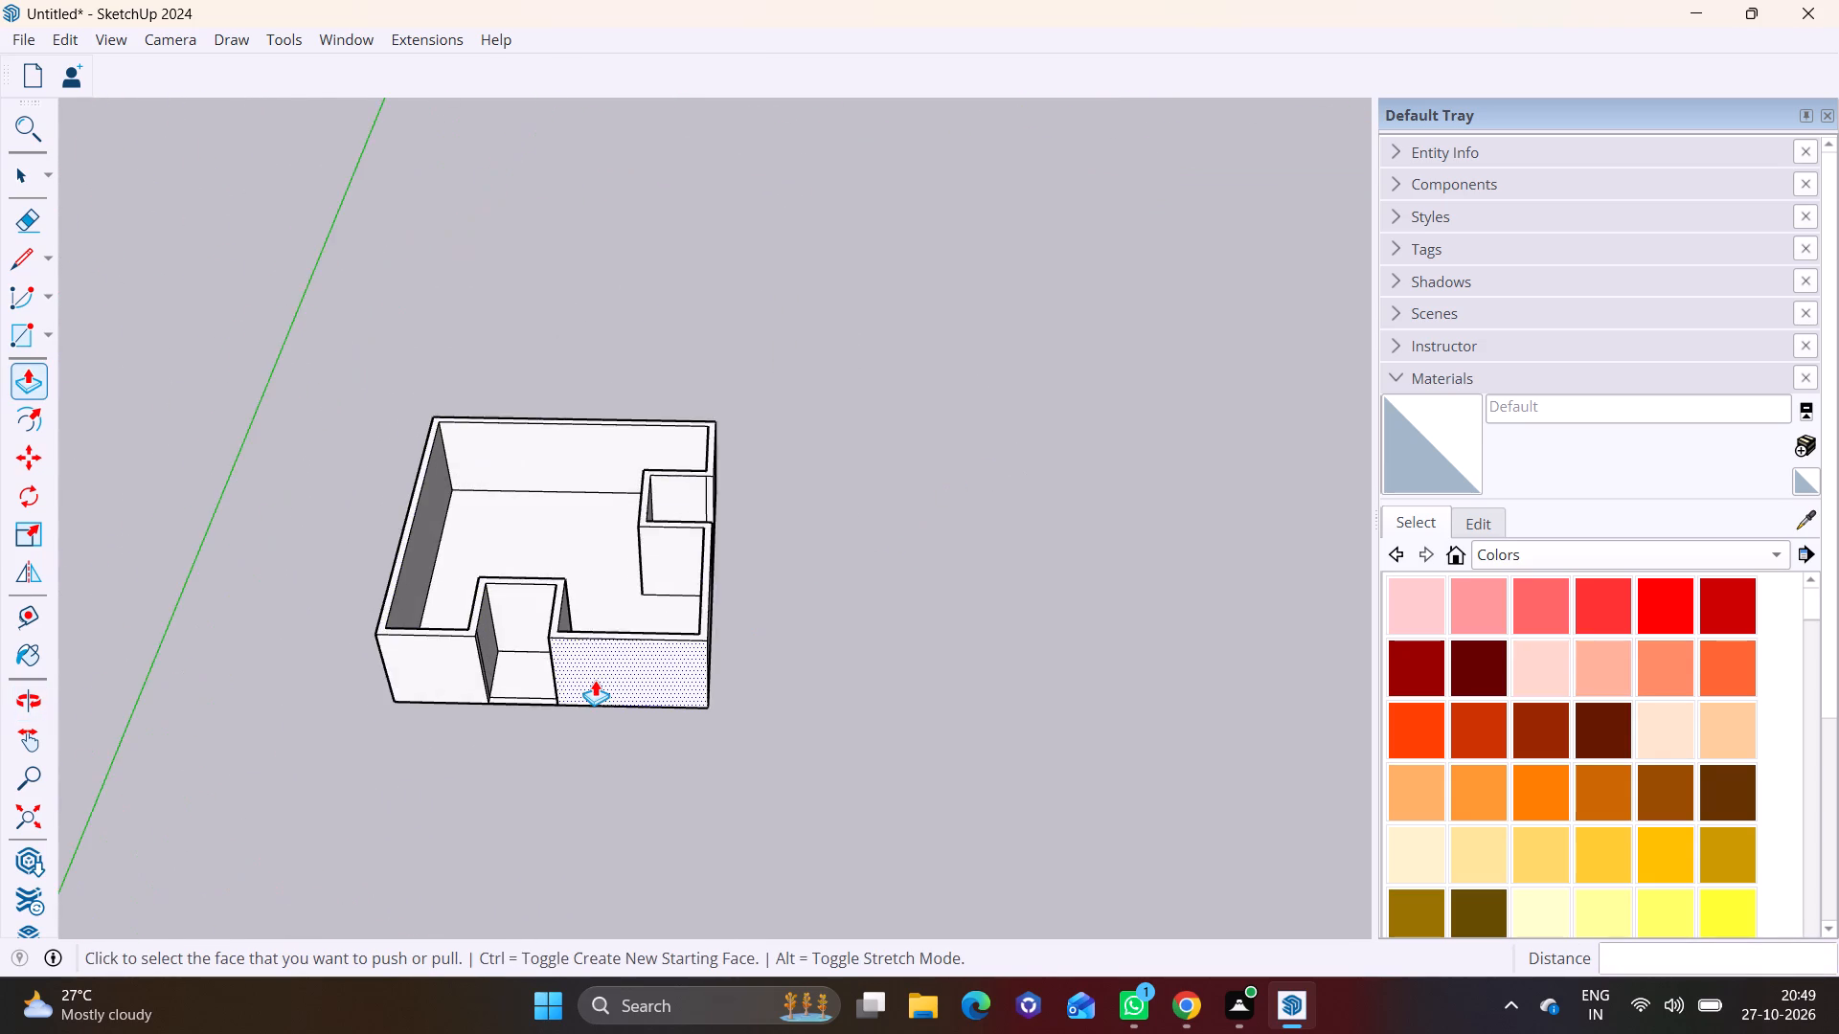
pyautogui.scroll(4, 595, 680)
pyautogui.keyDown('shift'); pyautogui.moveTo(549, 675); pyautogui.dragTo(715, 546, button='middle'); pyautogui.keyUp('shift')
pyautogui.moveTo(654, 599); pyautogui.dragTo(637, 369, button='middle')
pyautogui.scroll(1, 637, 390)
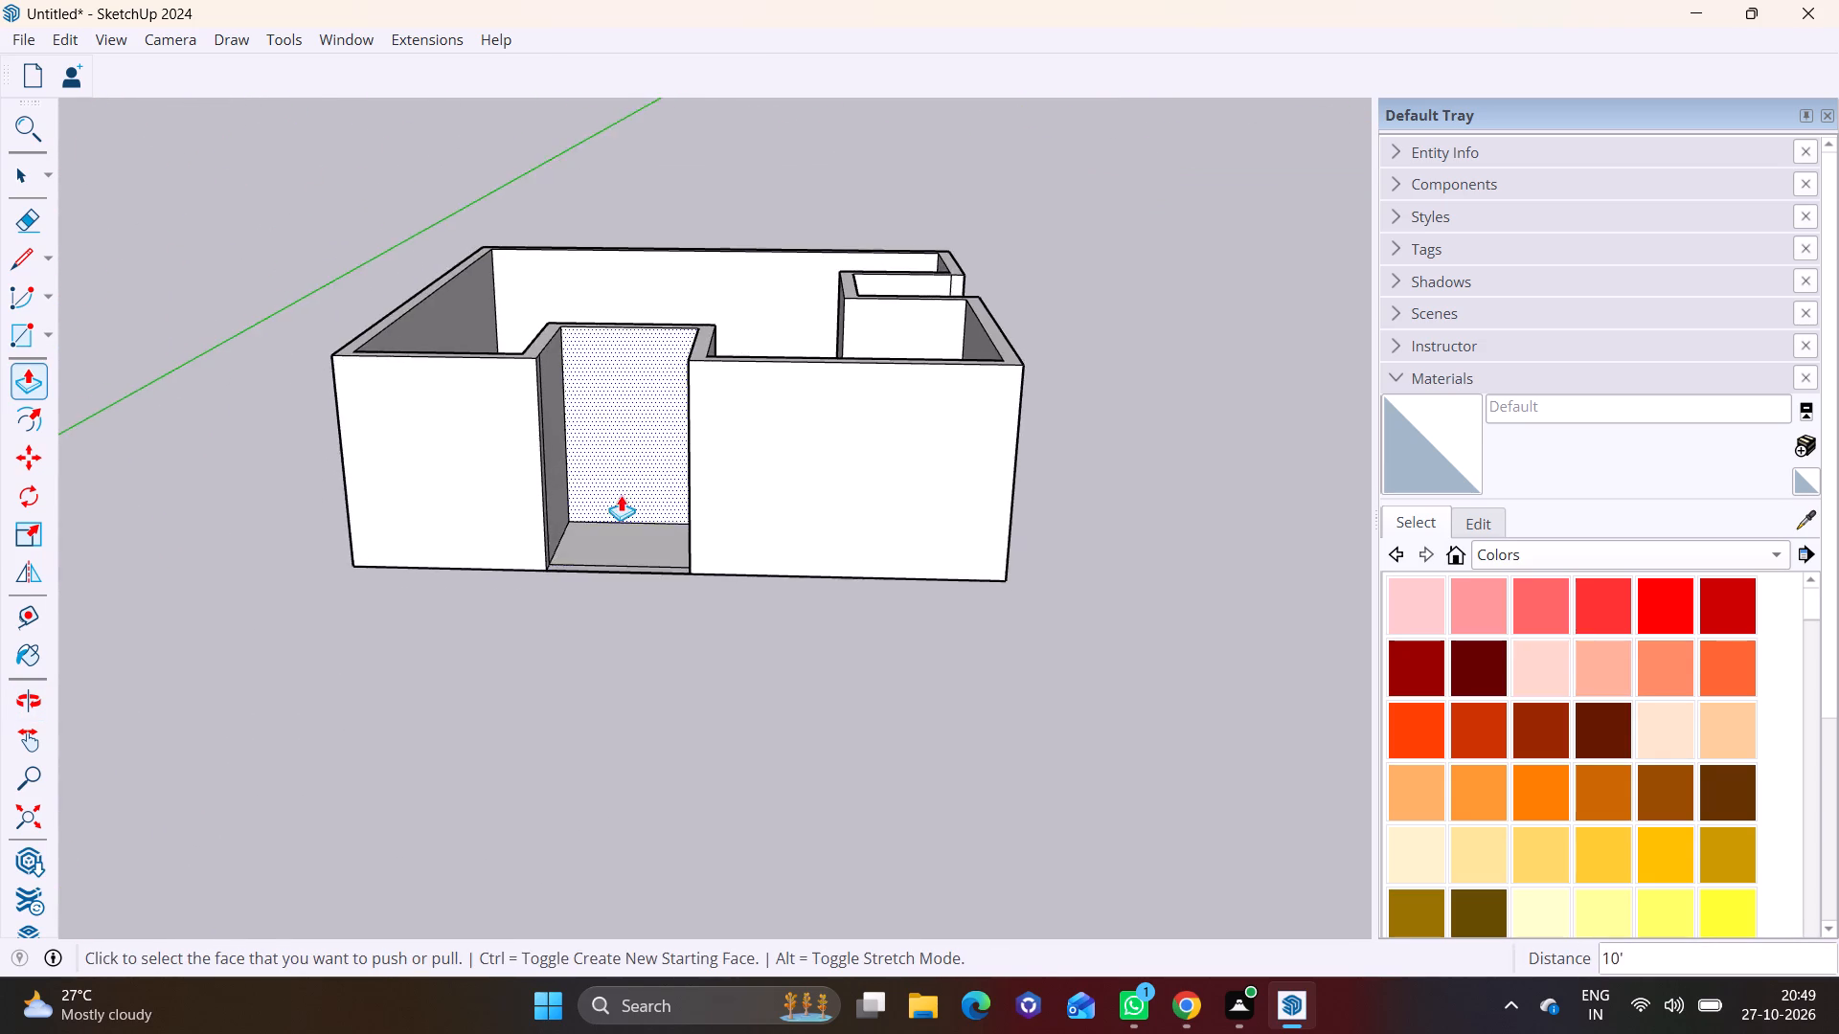
pyautogui.scroll(6, 621, 495)
pyautogui.moveTo(602, 610); pyautogui.dragTo(556, 797, button='middle')
pyautogui.moveTo(702, 714); pyautogui.dragTo(790, 270, button='middle')
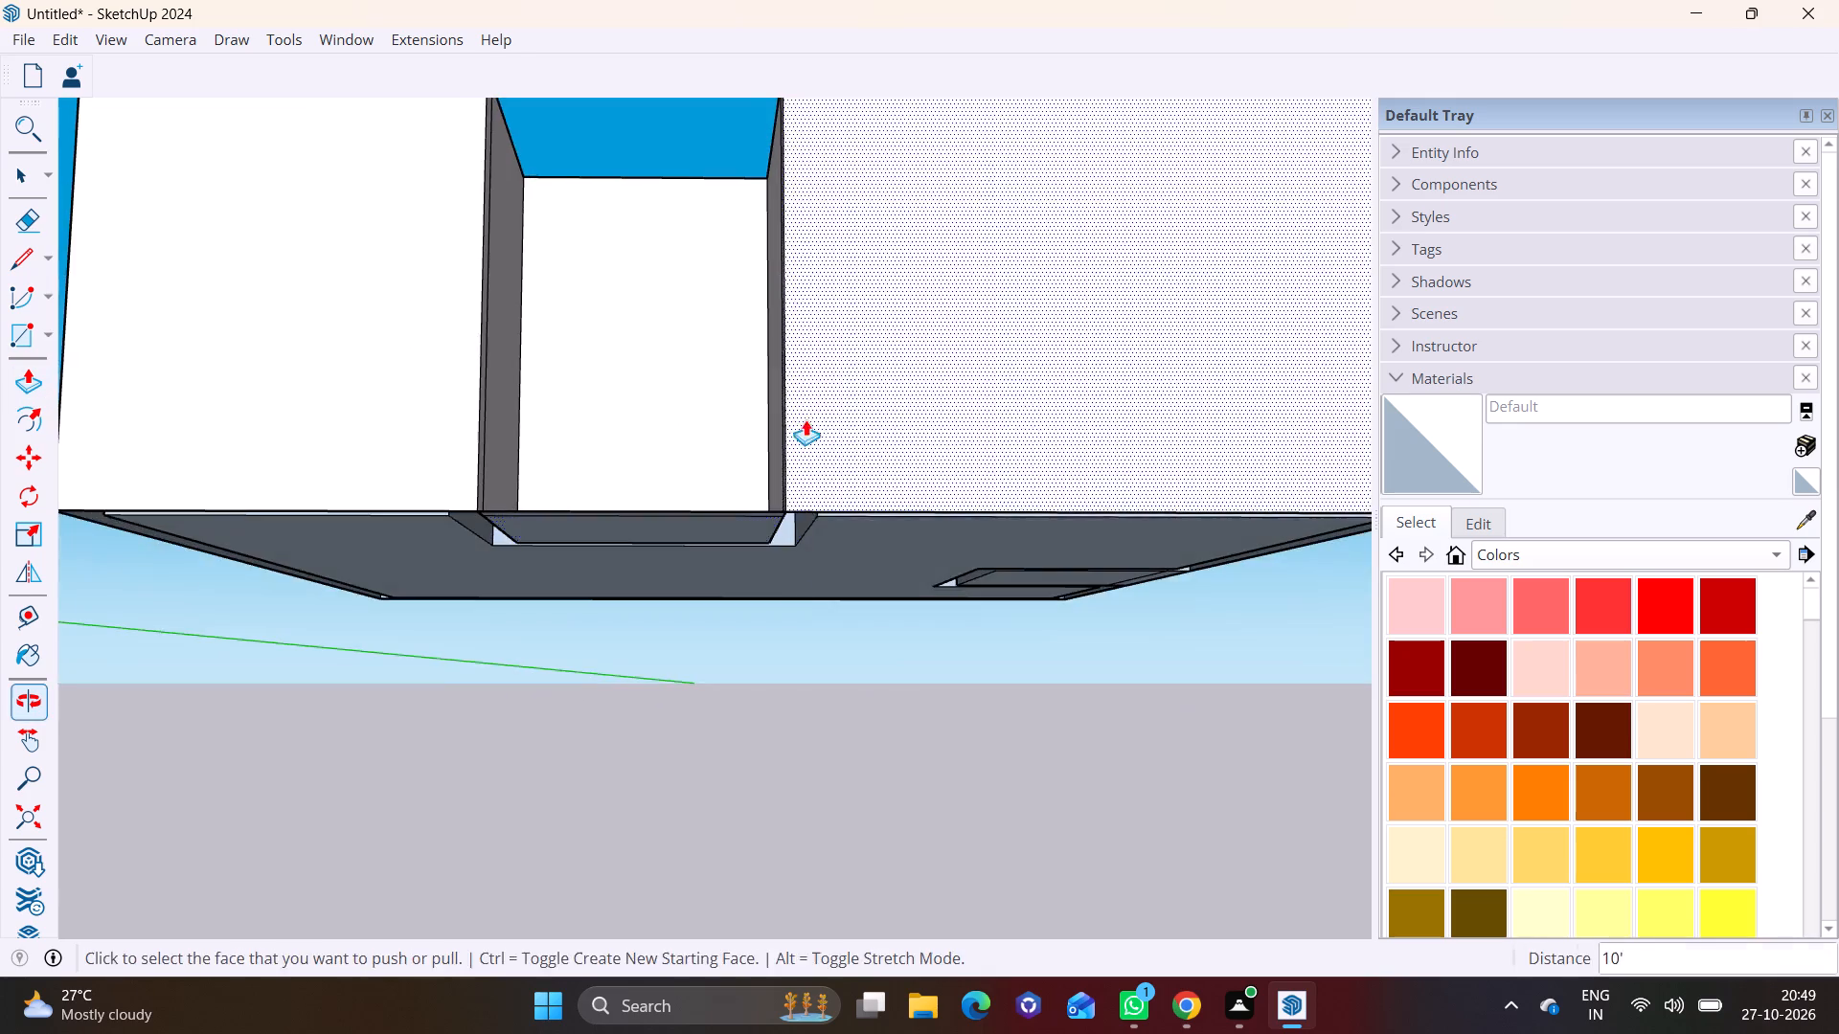
pyautogui.moveTo(811, 595); pyautogui.dragTo(776, 342, button='middle')
pyautogui.scroll(-7, 653, 568)
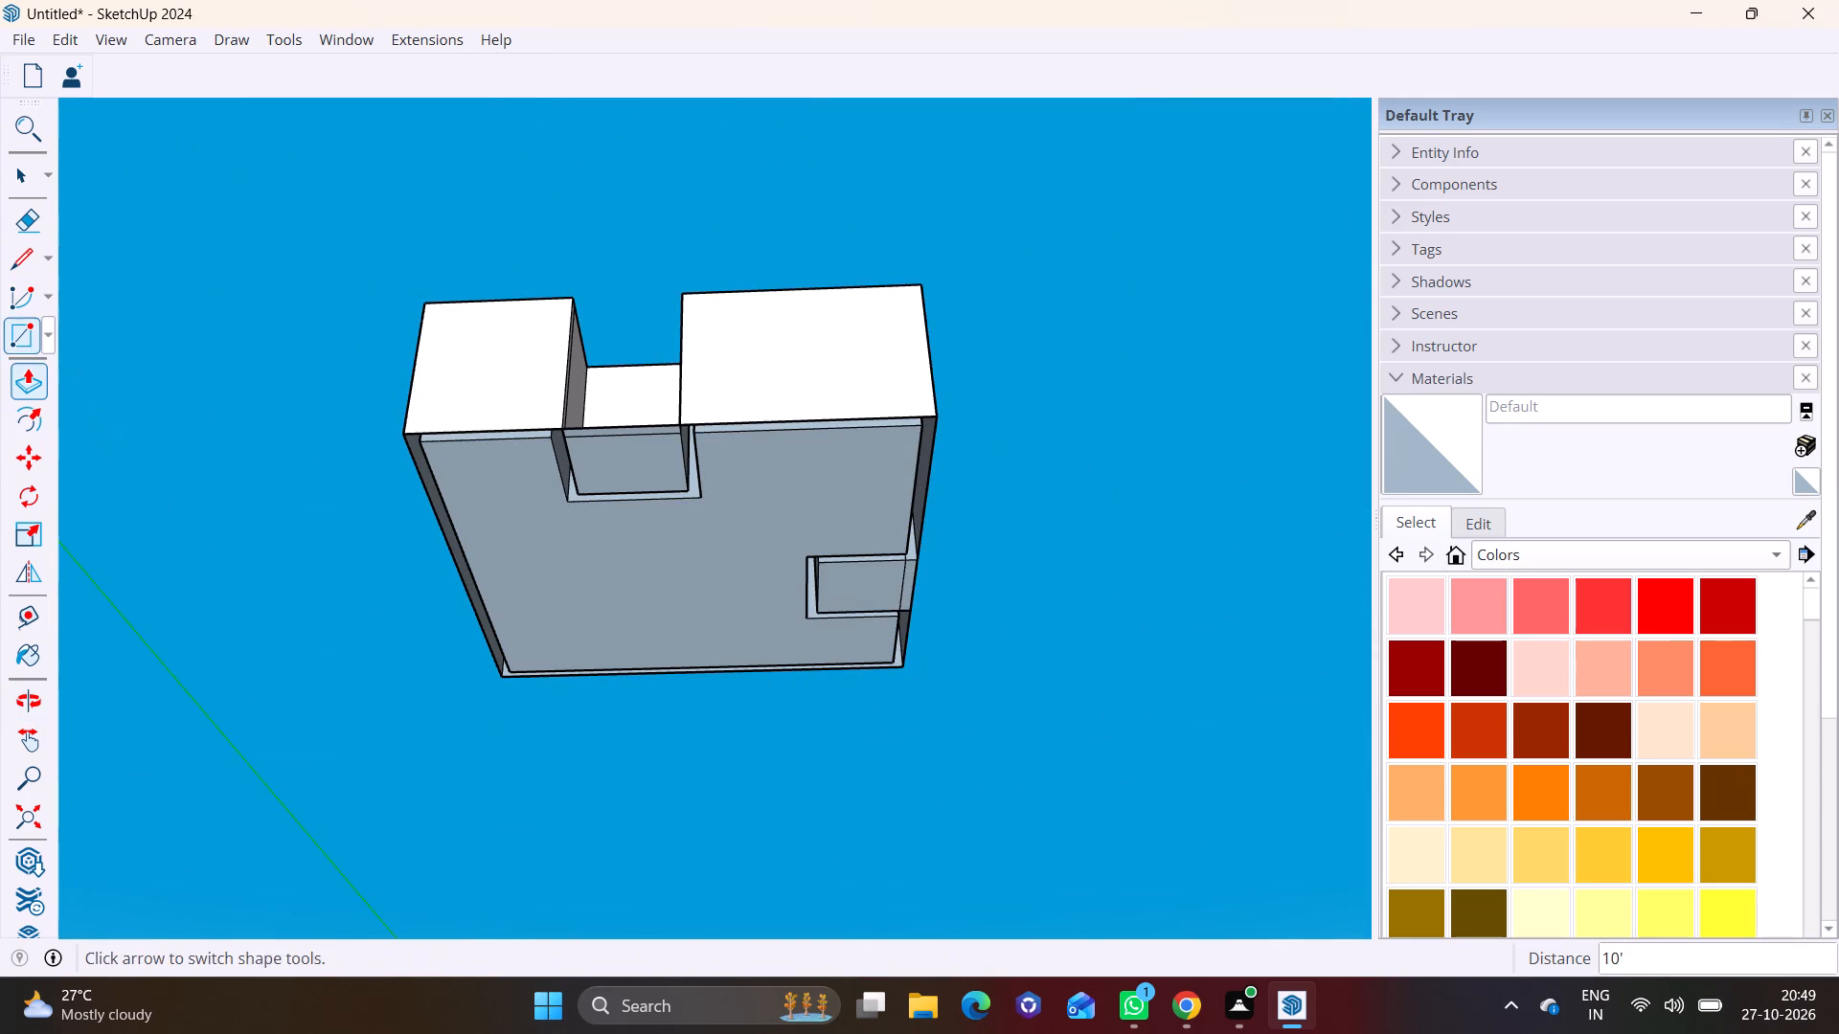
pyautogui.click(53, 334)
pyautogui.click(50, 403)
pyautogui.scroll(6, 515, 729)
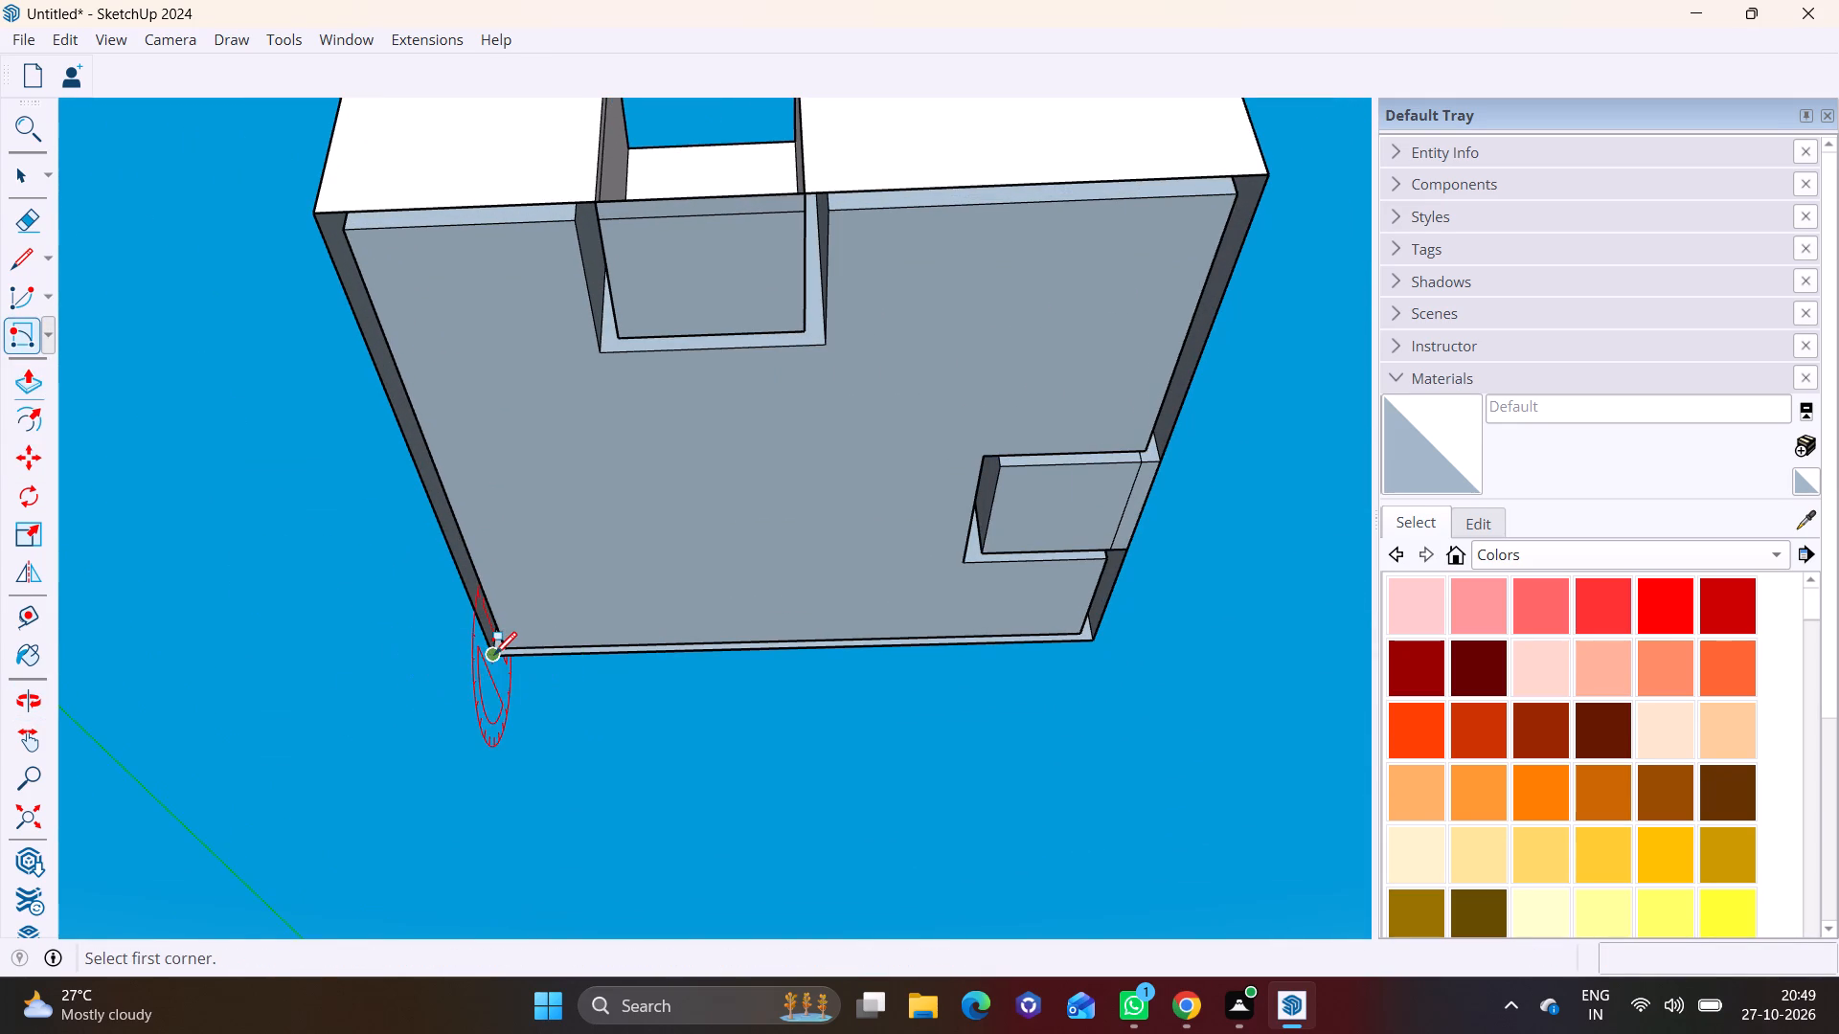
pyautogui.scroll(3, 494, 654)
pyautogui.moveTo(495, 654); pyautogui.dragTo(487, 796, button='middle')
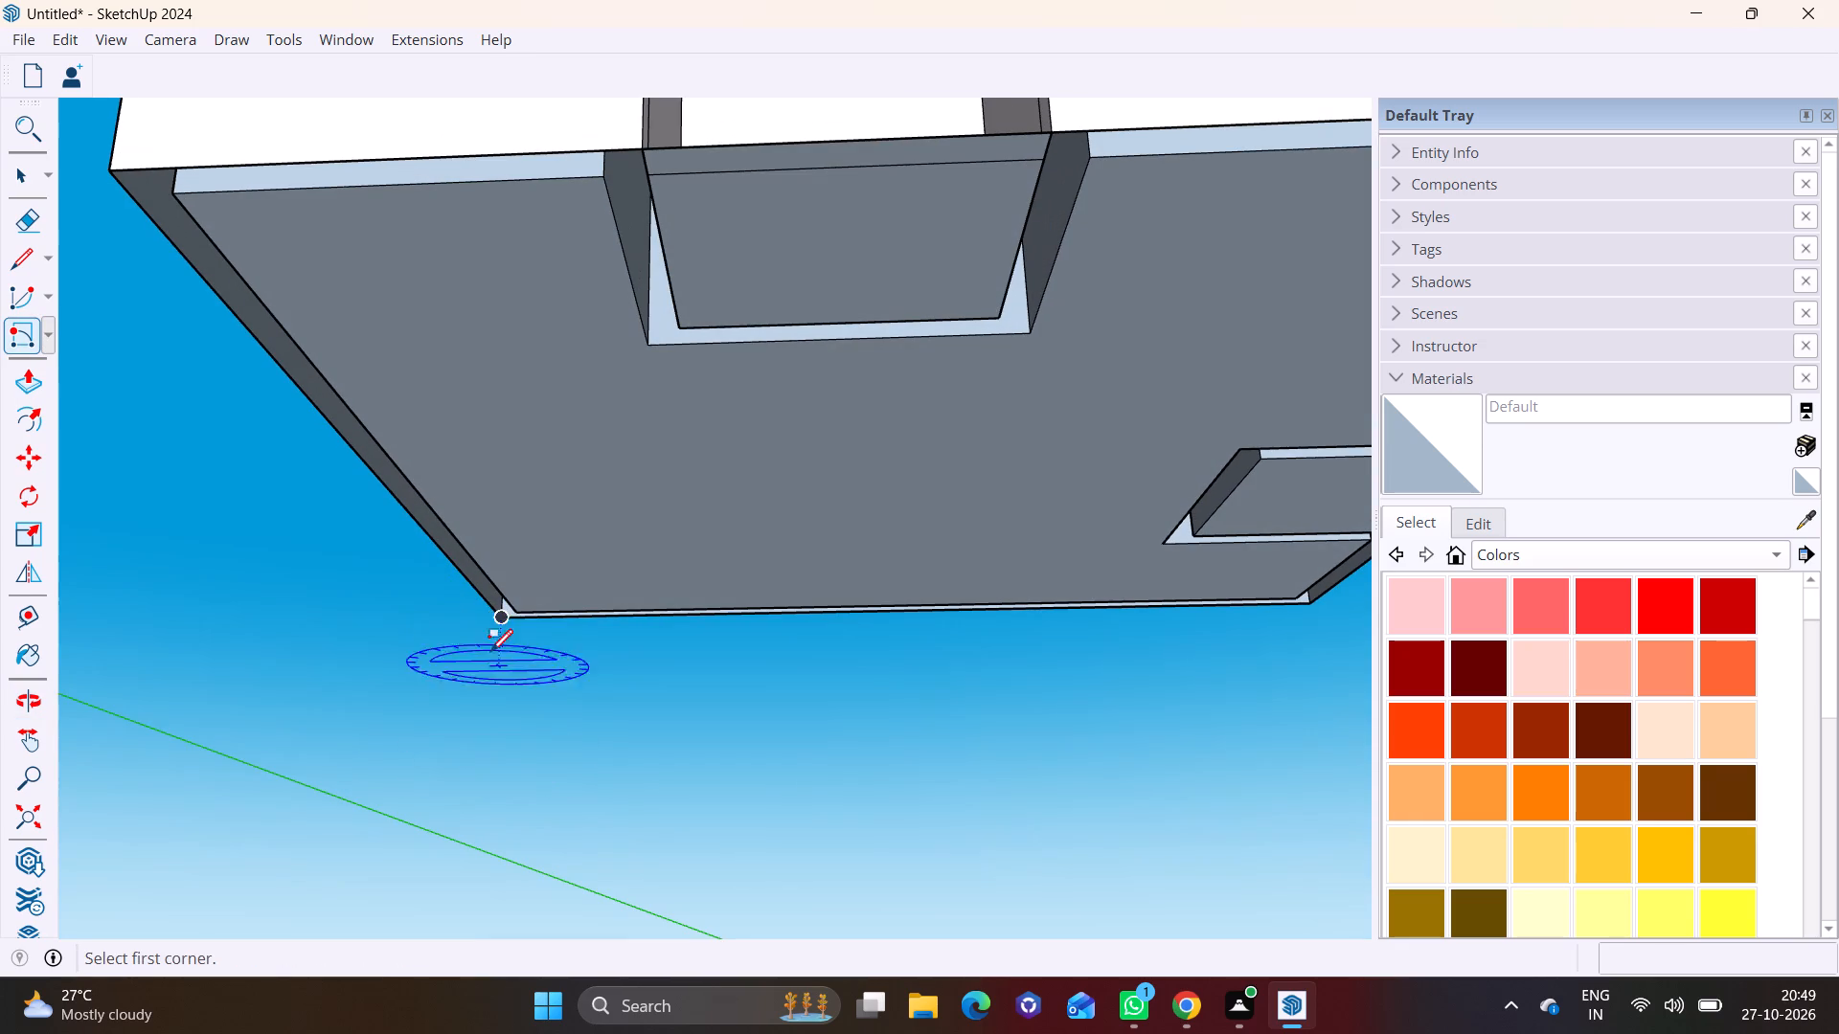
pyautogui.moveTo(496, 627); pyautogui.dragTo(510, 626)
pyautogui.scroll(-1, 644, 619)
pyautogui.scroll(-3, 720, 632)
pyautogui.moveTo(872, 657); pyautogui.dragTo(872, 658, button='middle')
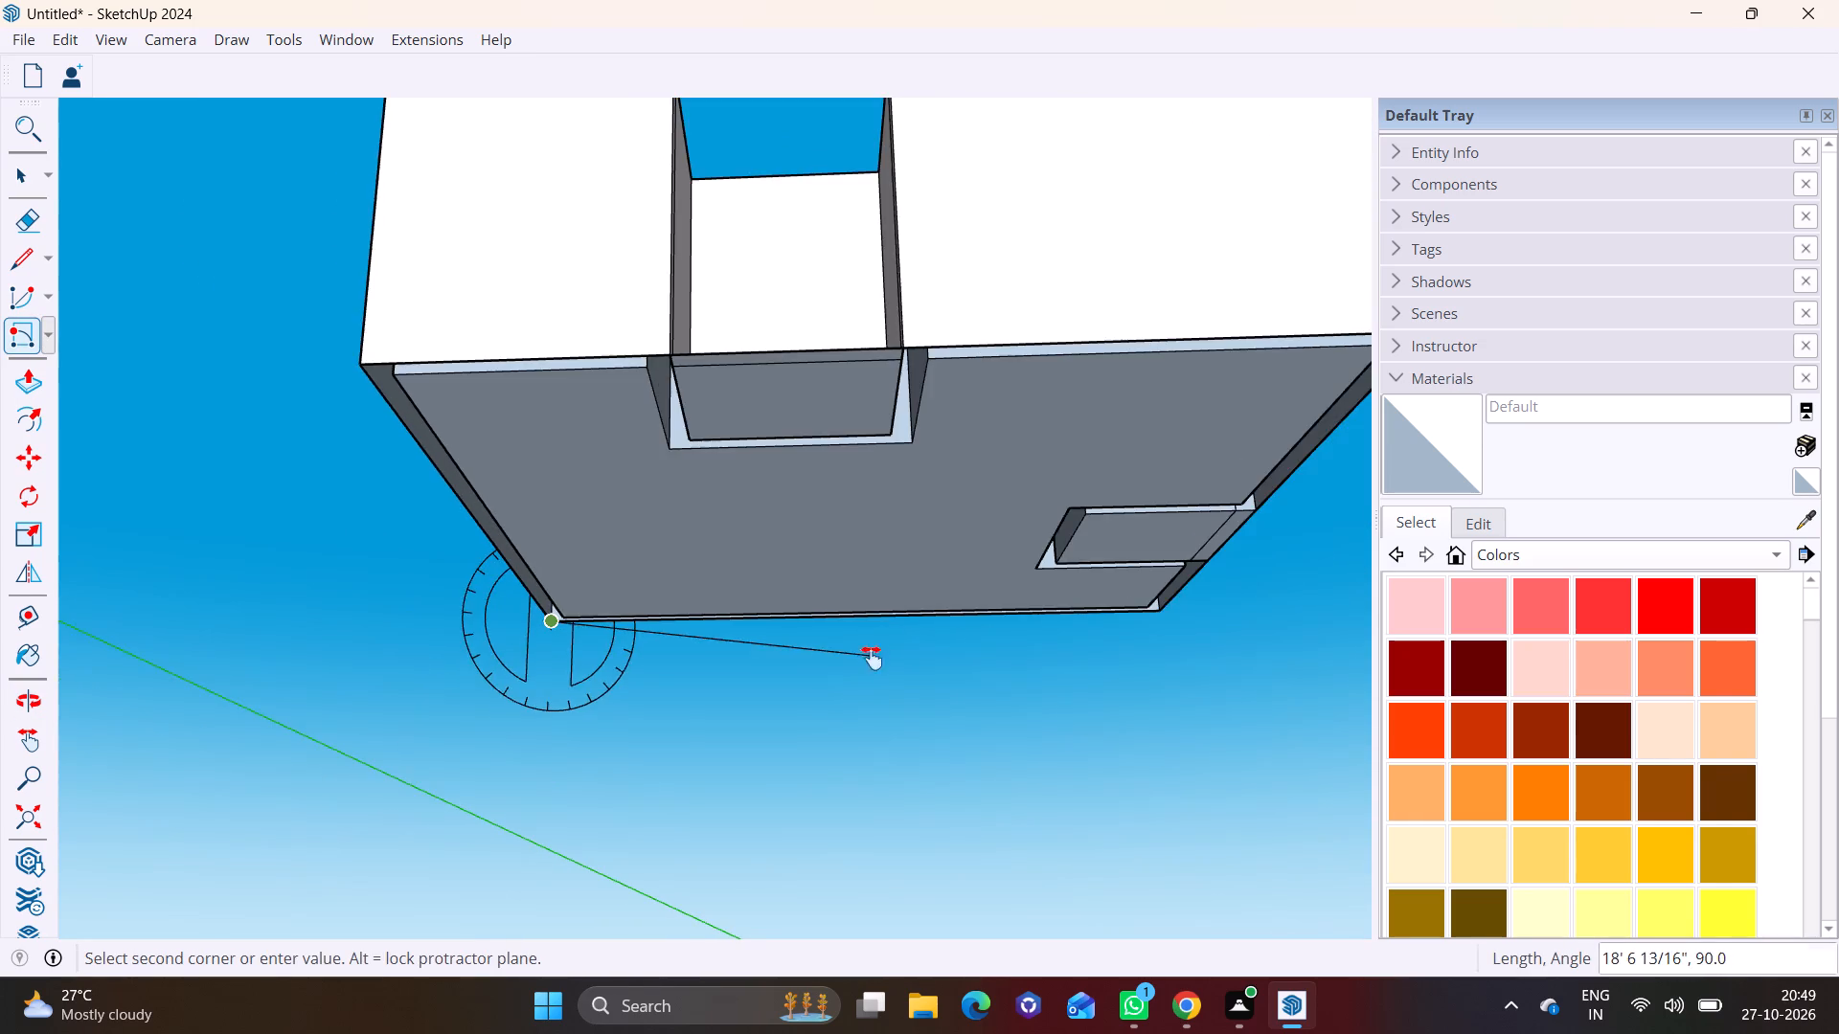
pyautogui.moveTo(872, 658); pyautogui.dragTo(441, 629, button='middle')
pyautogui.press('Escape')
# Draw a 30' by 1' vertical Rotated Rectangle hanging down from the bottom outer edge of the wall opposite the front room.
pyautogui.moveTo(526, 586); pyautogui.dragTo(605, 298, button='middle')
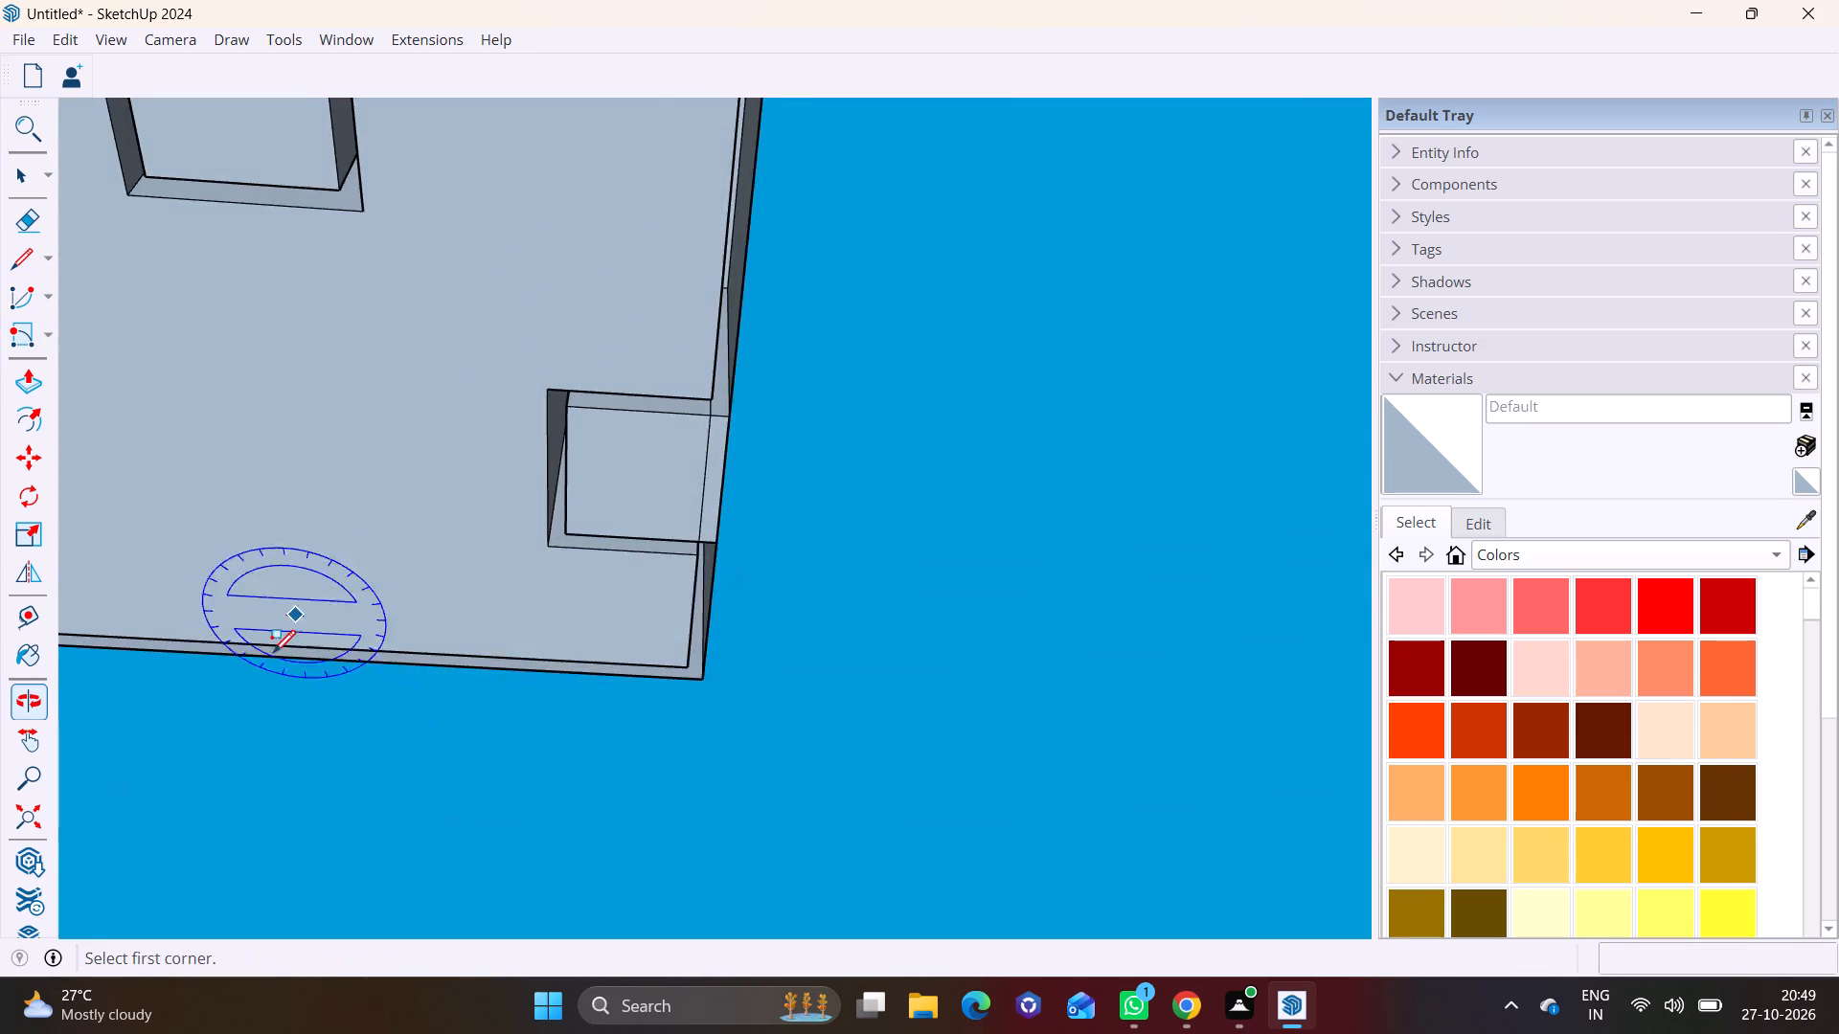
pyautogui.scroll(-2, 272, 652)
pyautogui.moveTo(332, 684); pyautogui.dragTo(600, 676, button='middle')
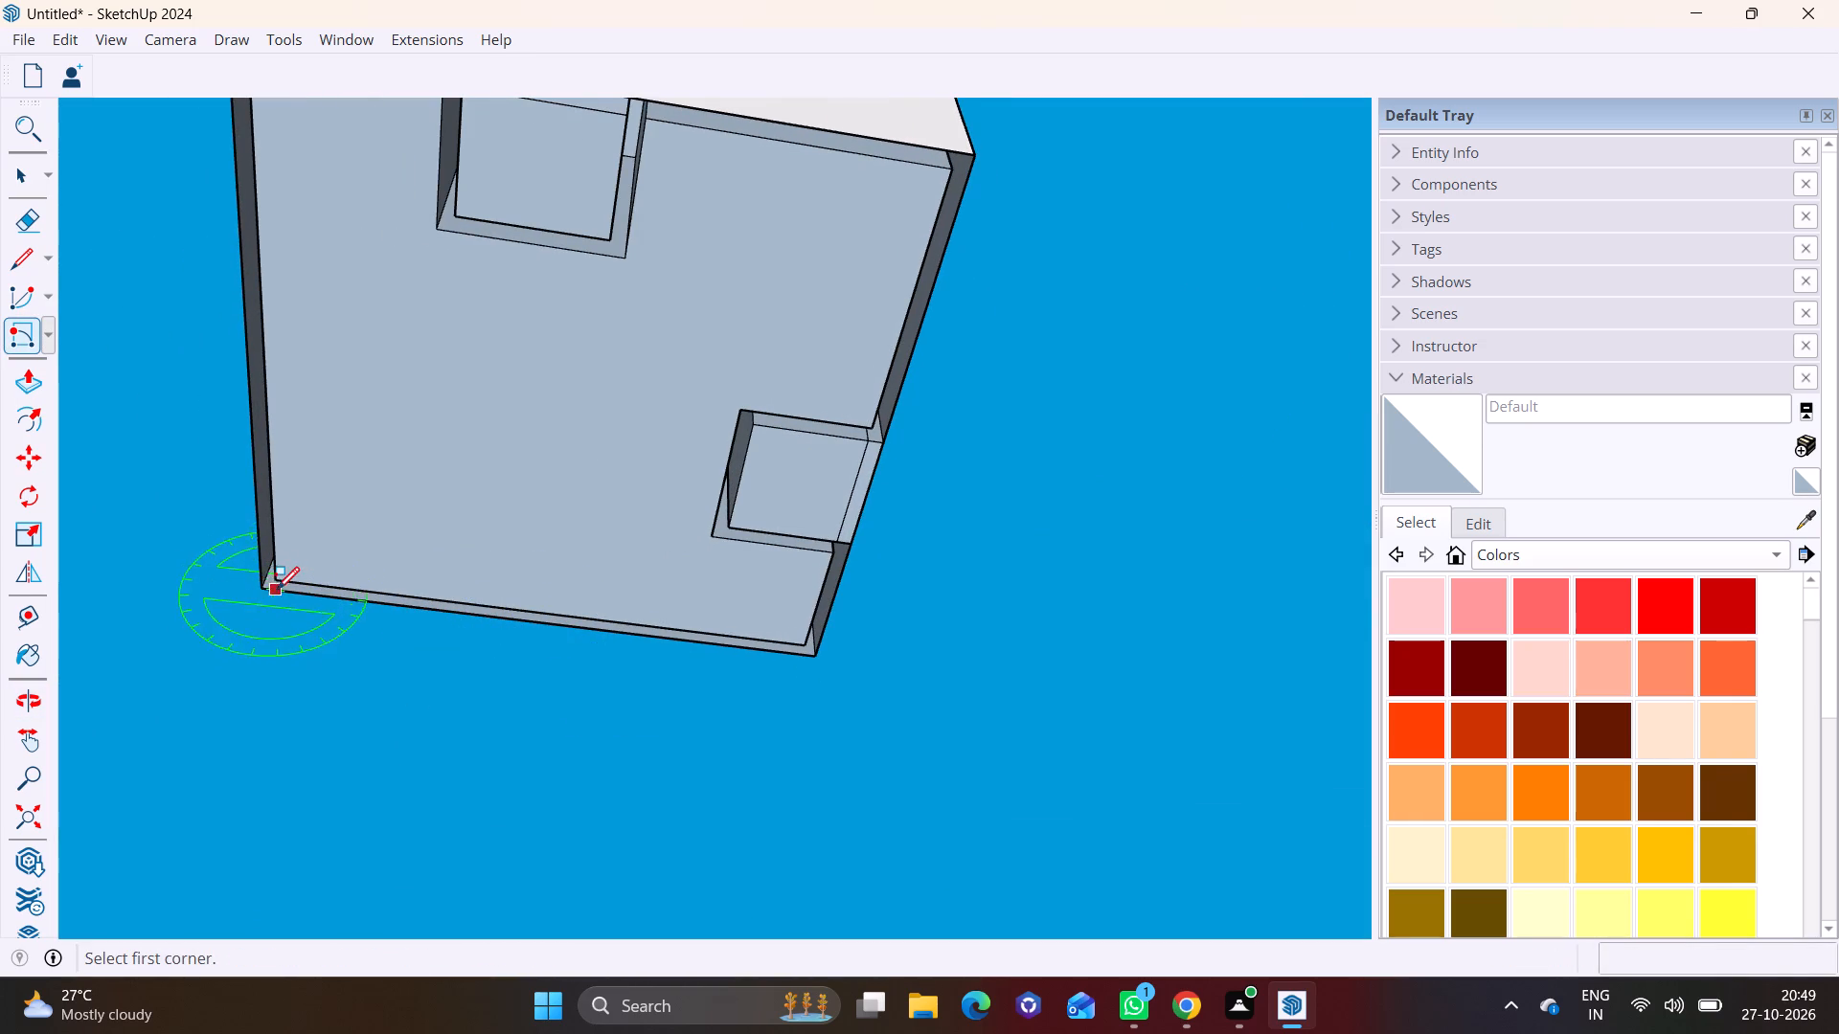
pyautogui.click(259, 593)
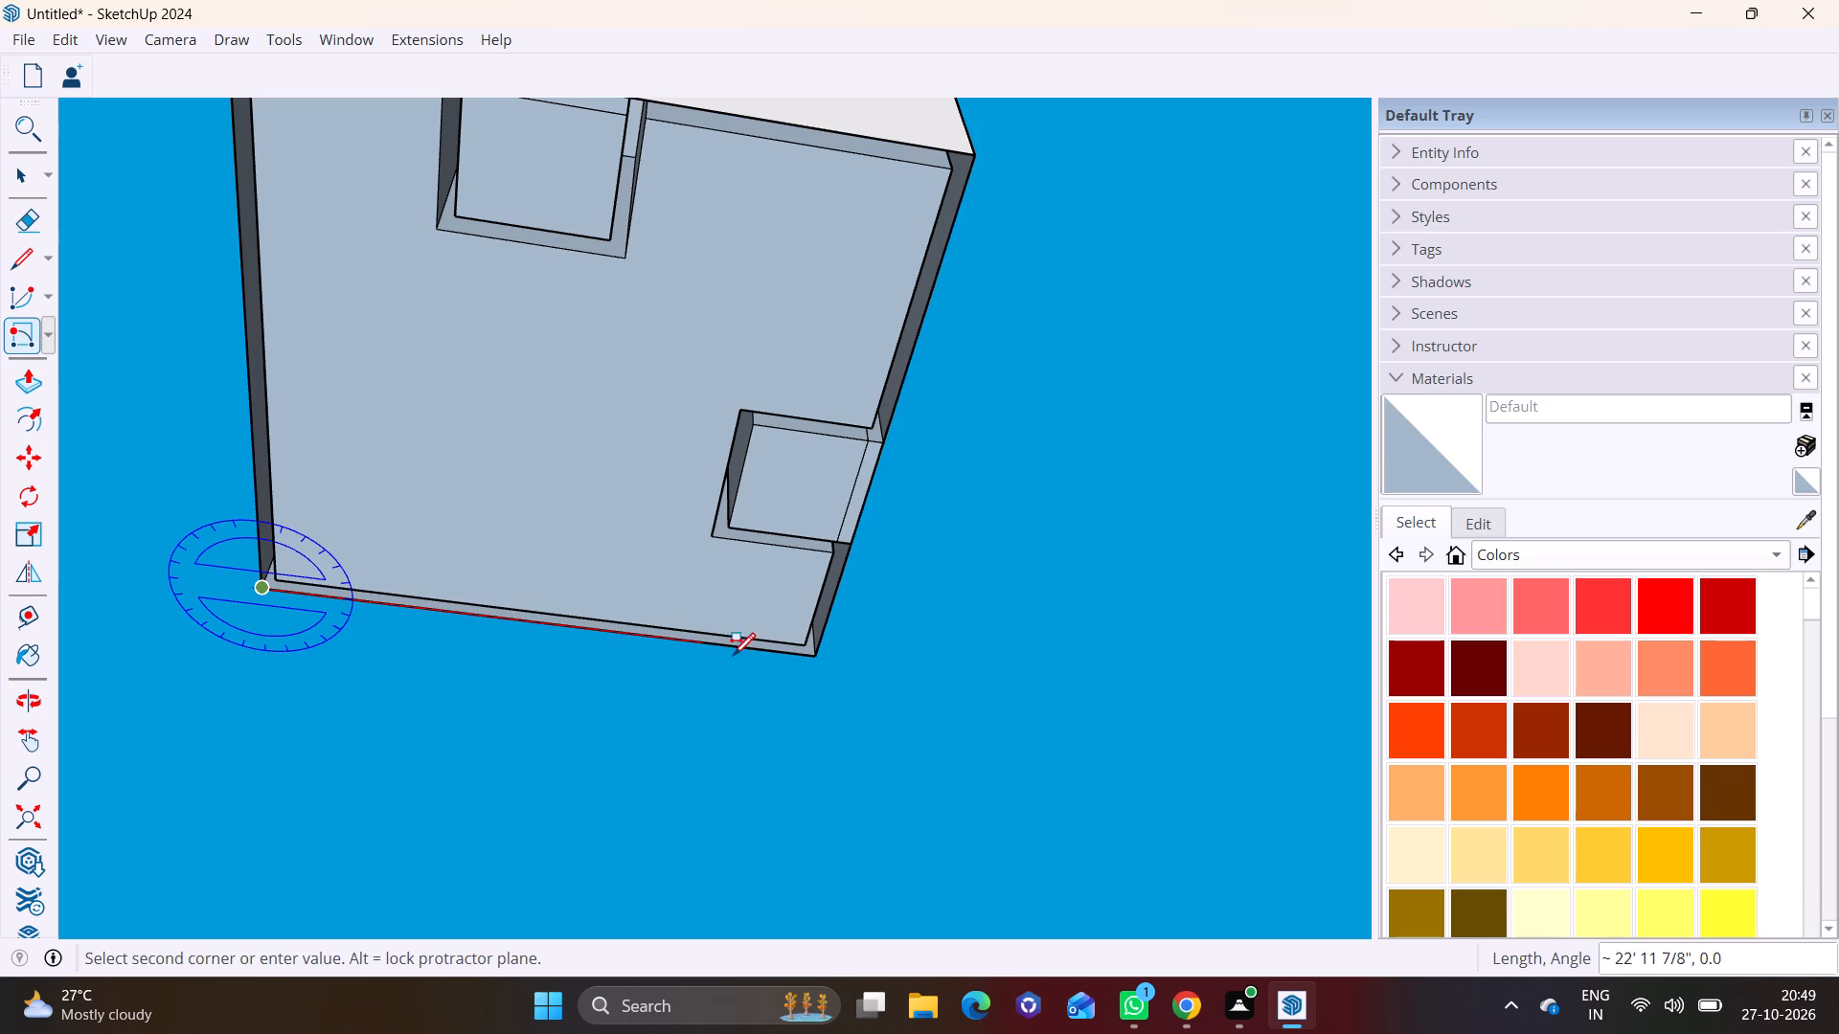
pyautogui.click(817, 658)
pyautogui.scroll(-3, 803, 731)
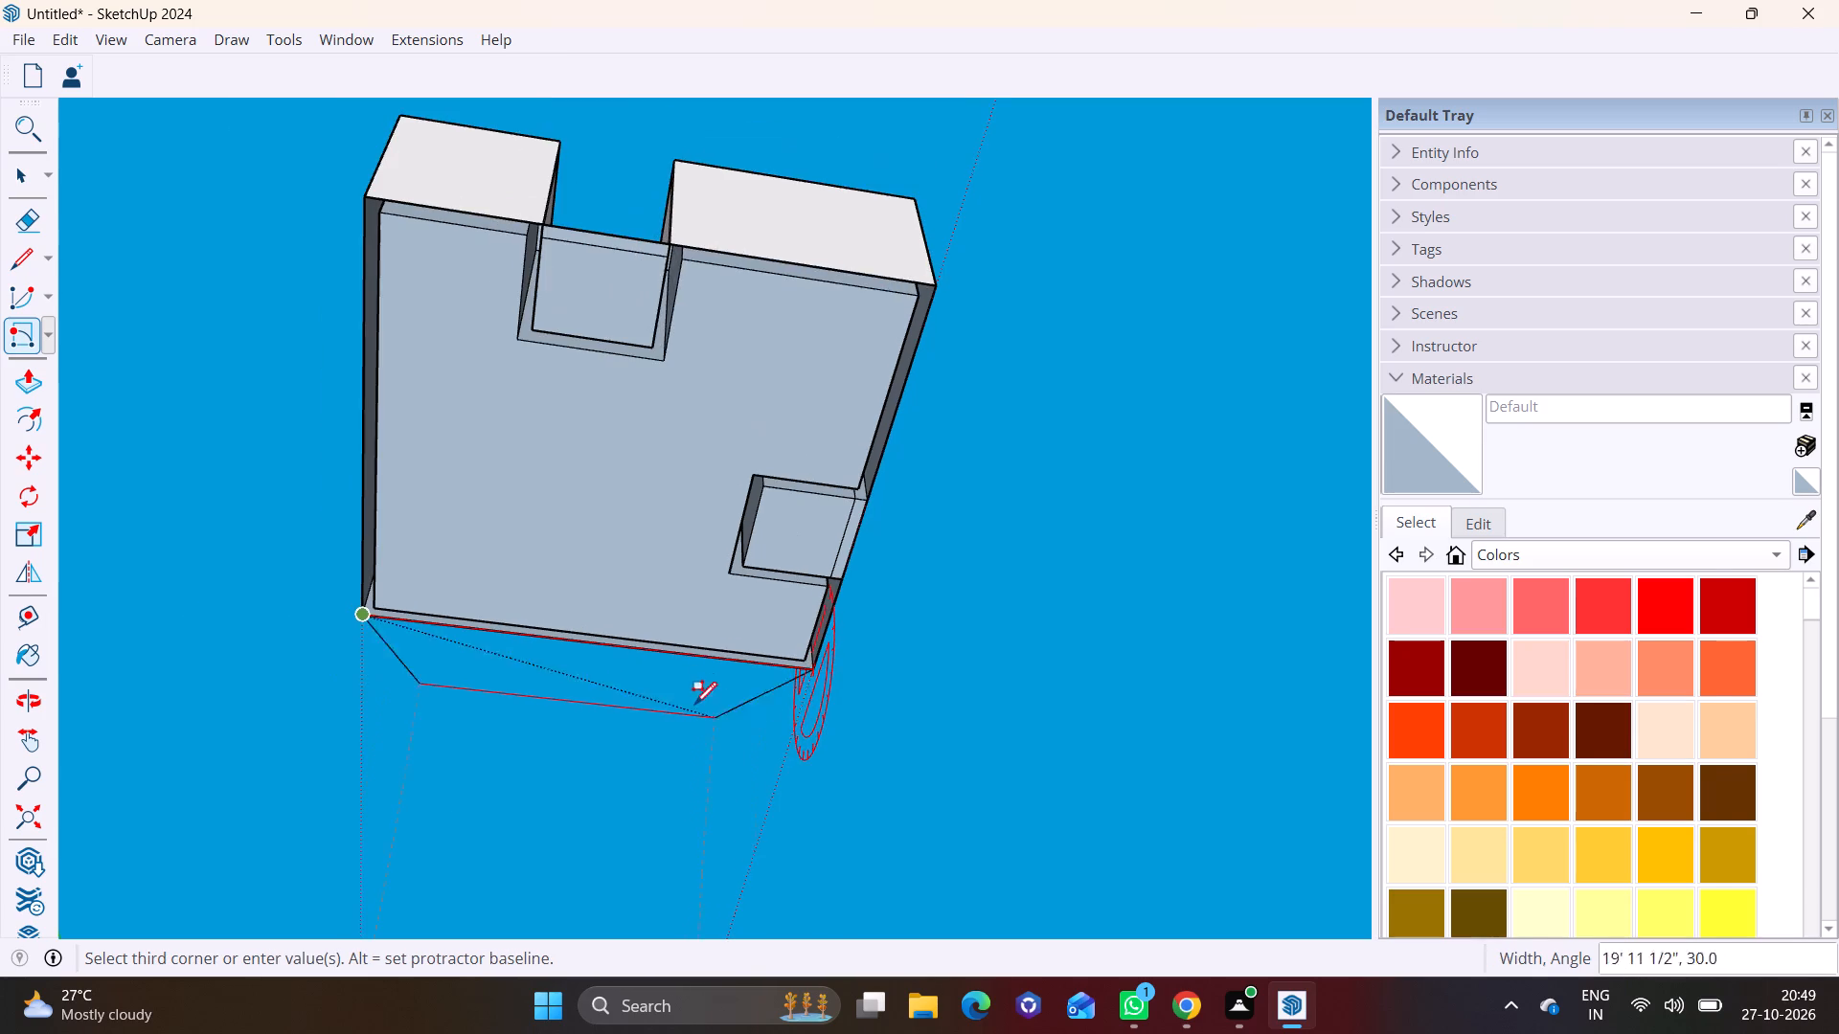
pyautogui.moveTo(671, 639); pyautogui.dragTo(892, 1031, button='middle')
pyautogui.moveTo(684, 769); pyautogui.dragTo(888, 1002, button='middle')
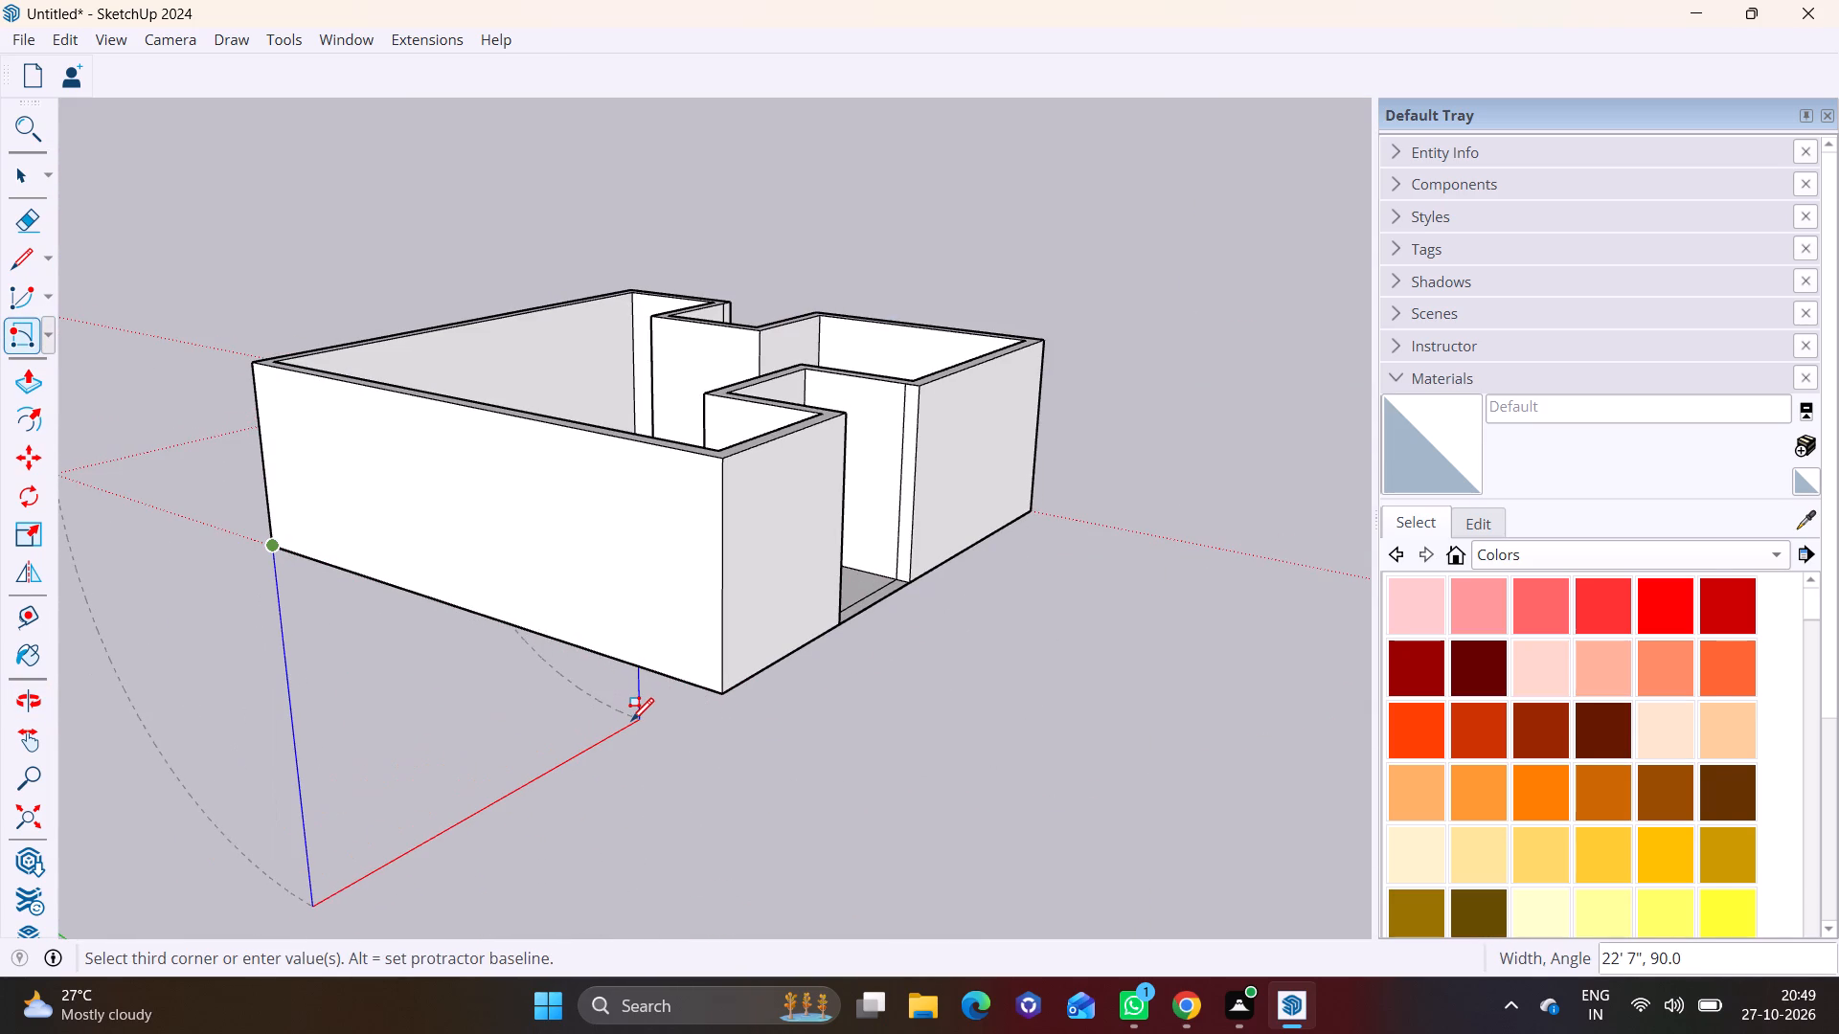
pyautogui.write("1'")
pyautogui.press('Return')
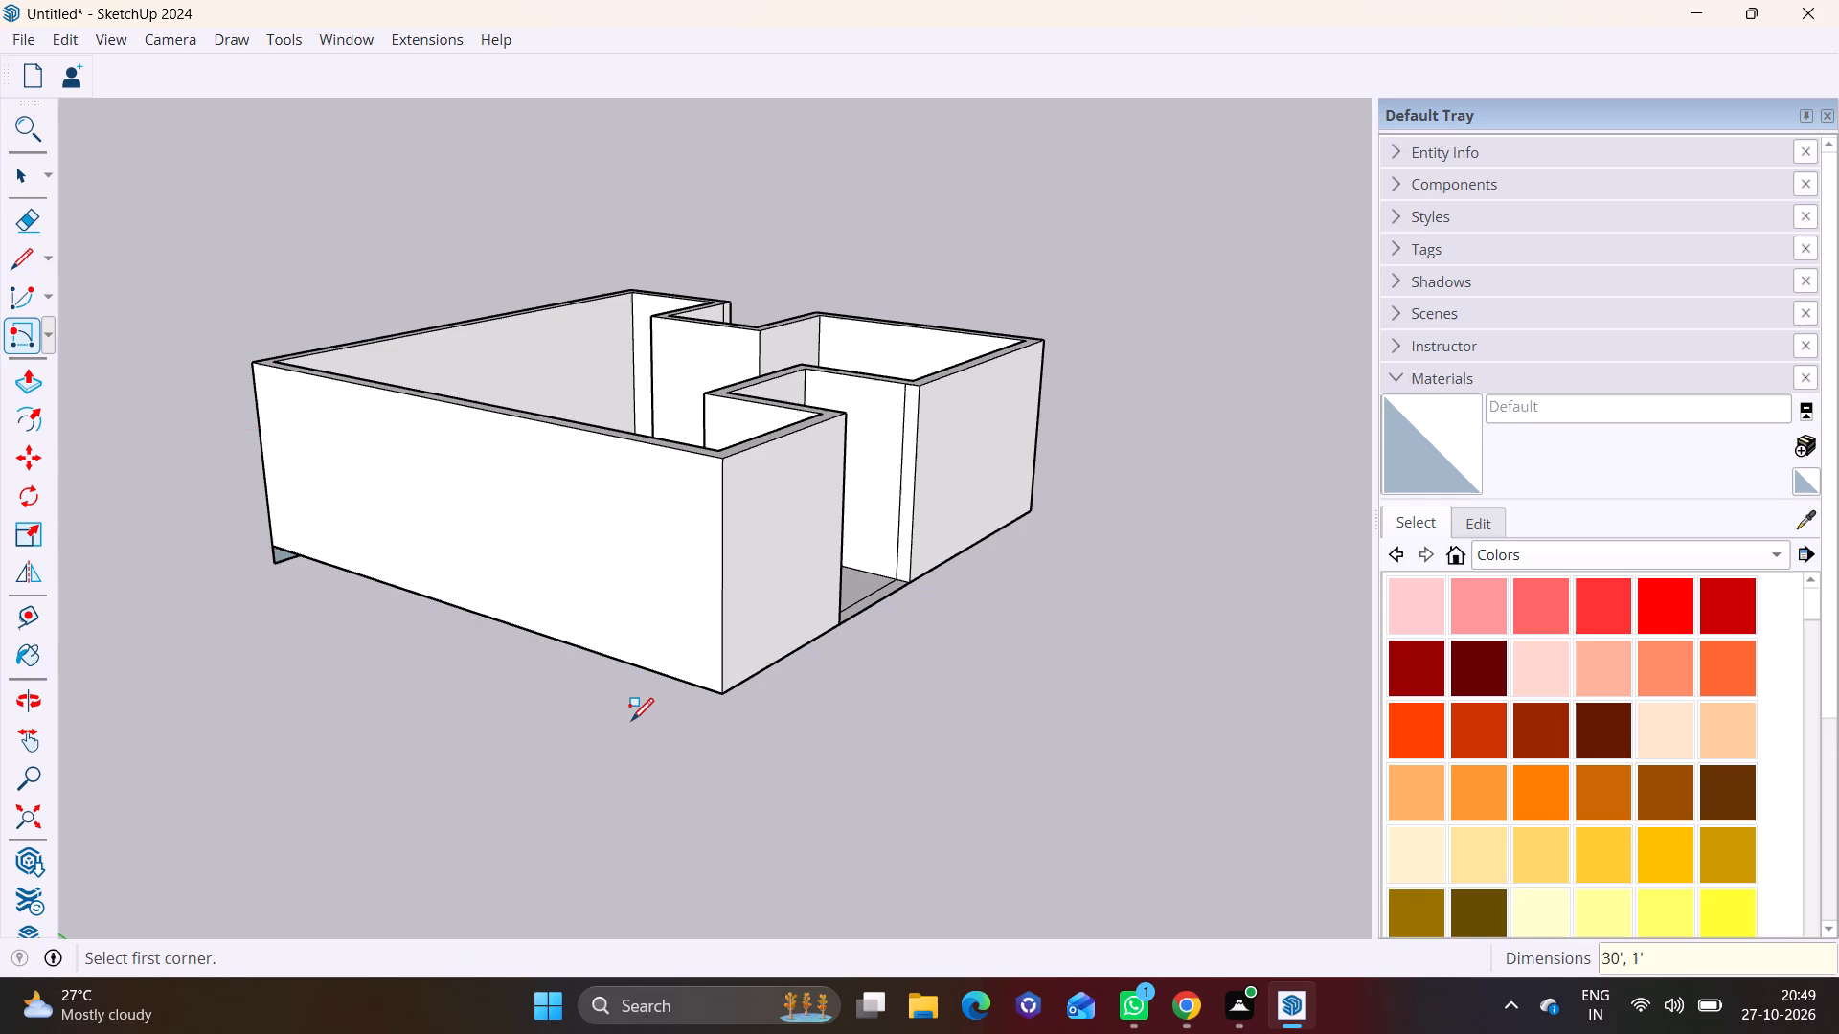
# Select the 1' strip's face with its edges and make it a group.
pyautogui.press('space')
pyautogui.moveTo(650, 676); pyautogui.dragTo(465, 400, button='middle')
pyautogui.scroll(6, 518, 546)
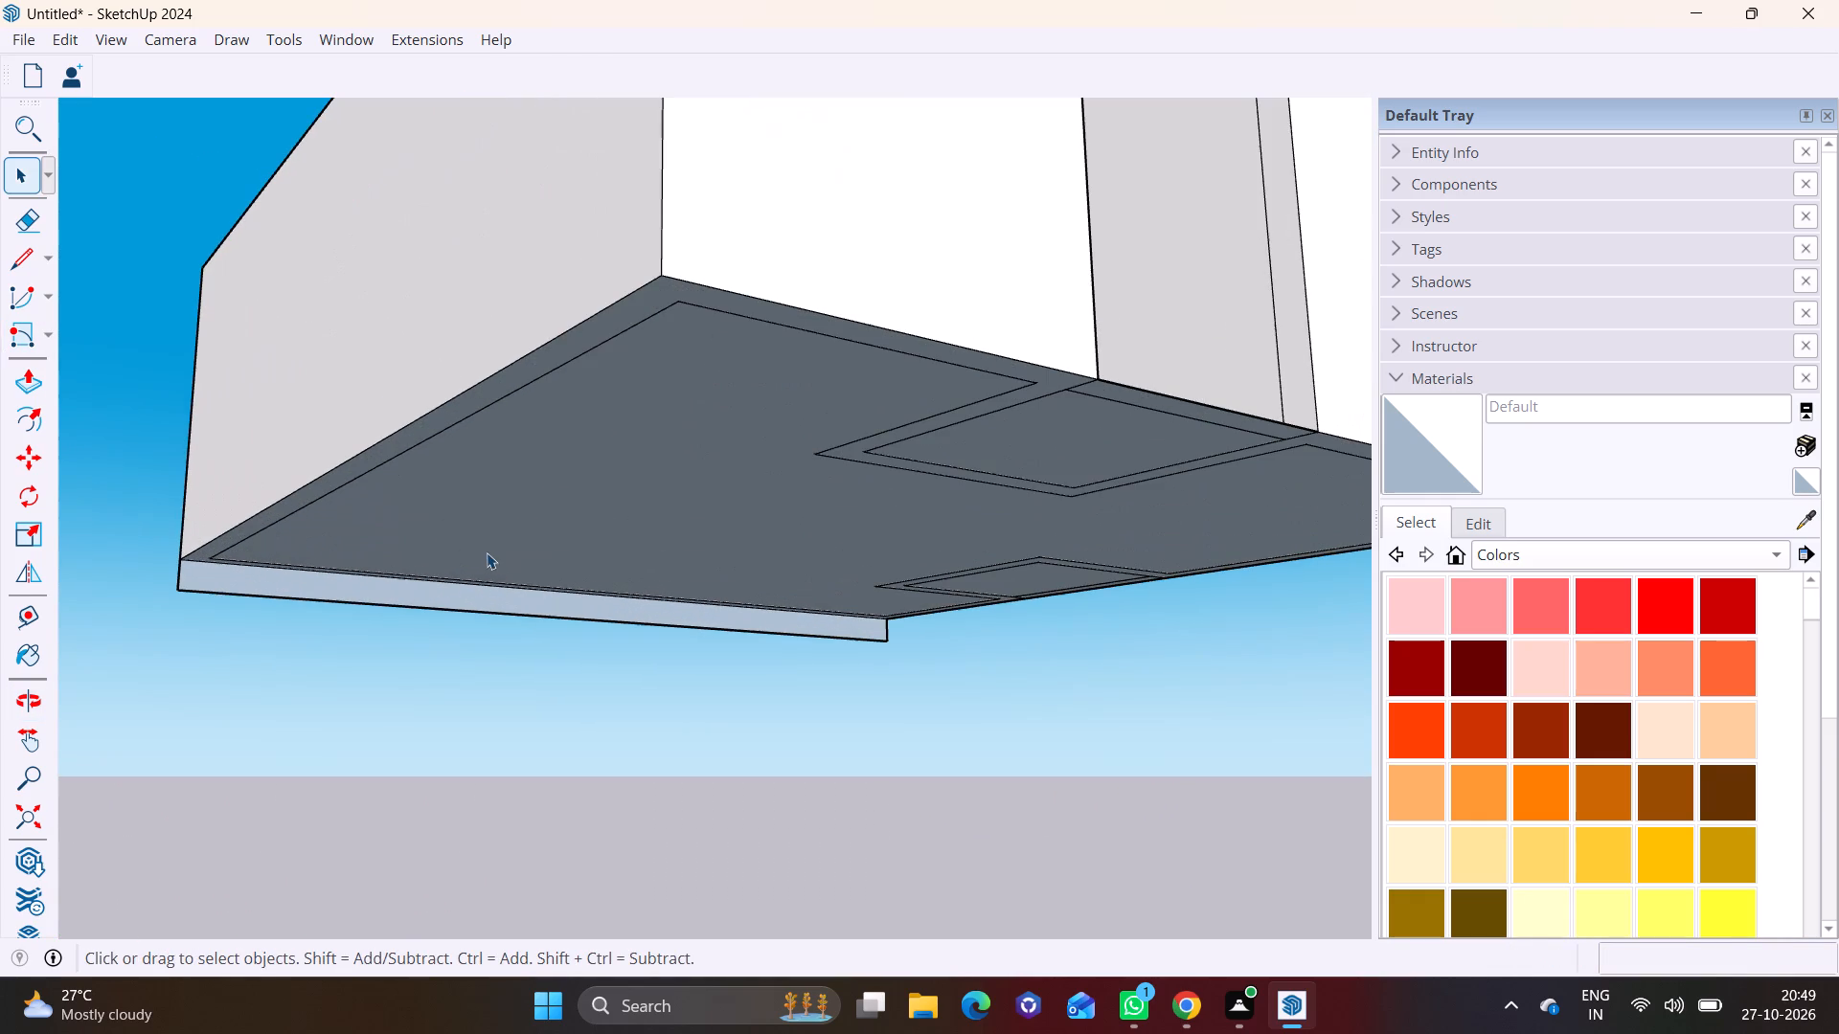
pyautogui.doubleClick(483, 597)
pyautogui.rightClick(482, 597)
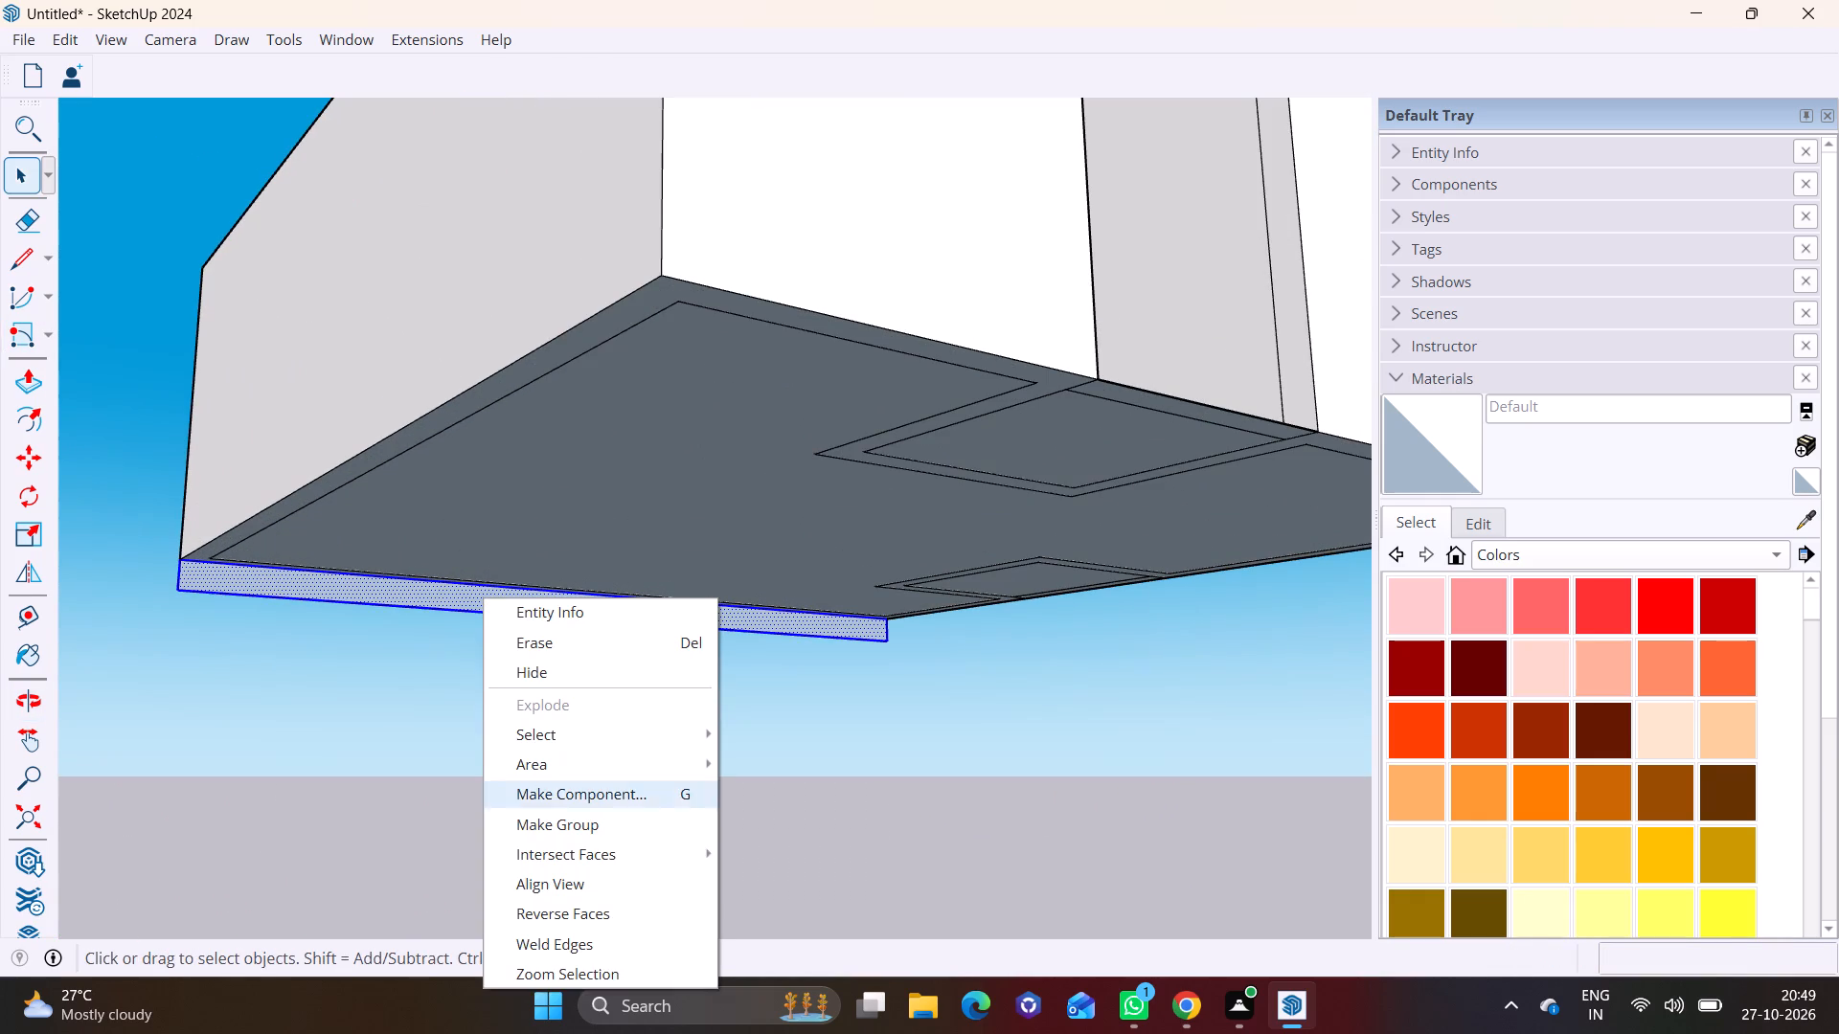
pyautogui.click(599, 820)
# Inside the strip's group, extrude its face under the whole building to the front wall's outer face as a slab, and close the group.
pyautogui.tripleClick(347, 586)
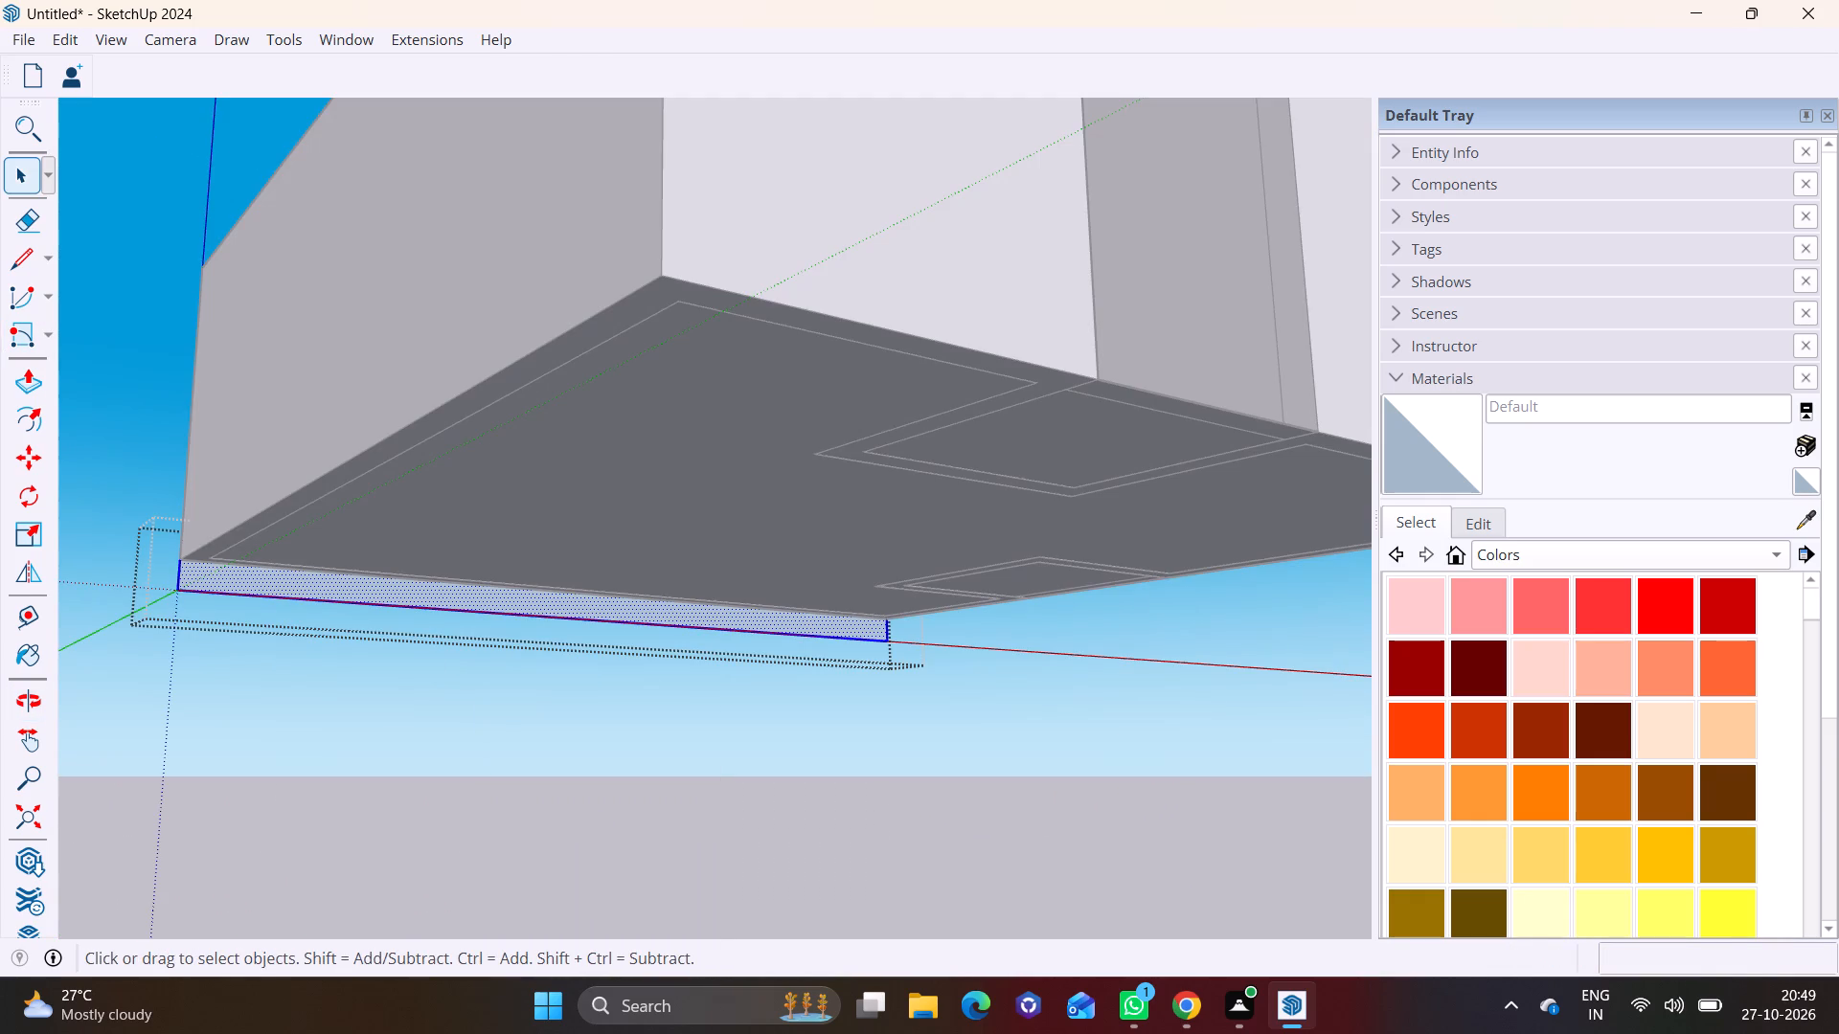
pyautogui.moveTo(16, 381); pyautogui.dragTo(28, 385)
pyautogui.moveTo(236, 580); pyautogui.dragTo(244, 569)
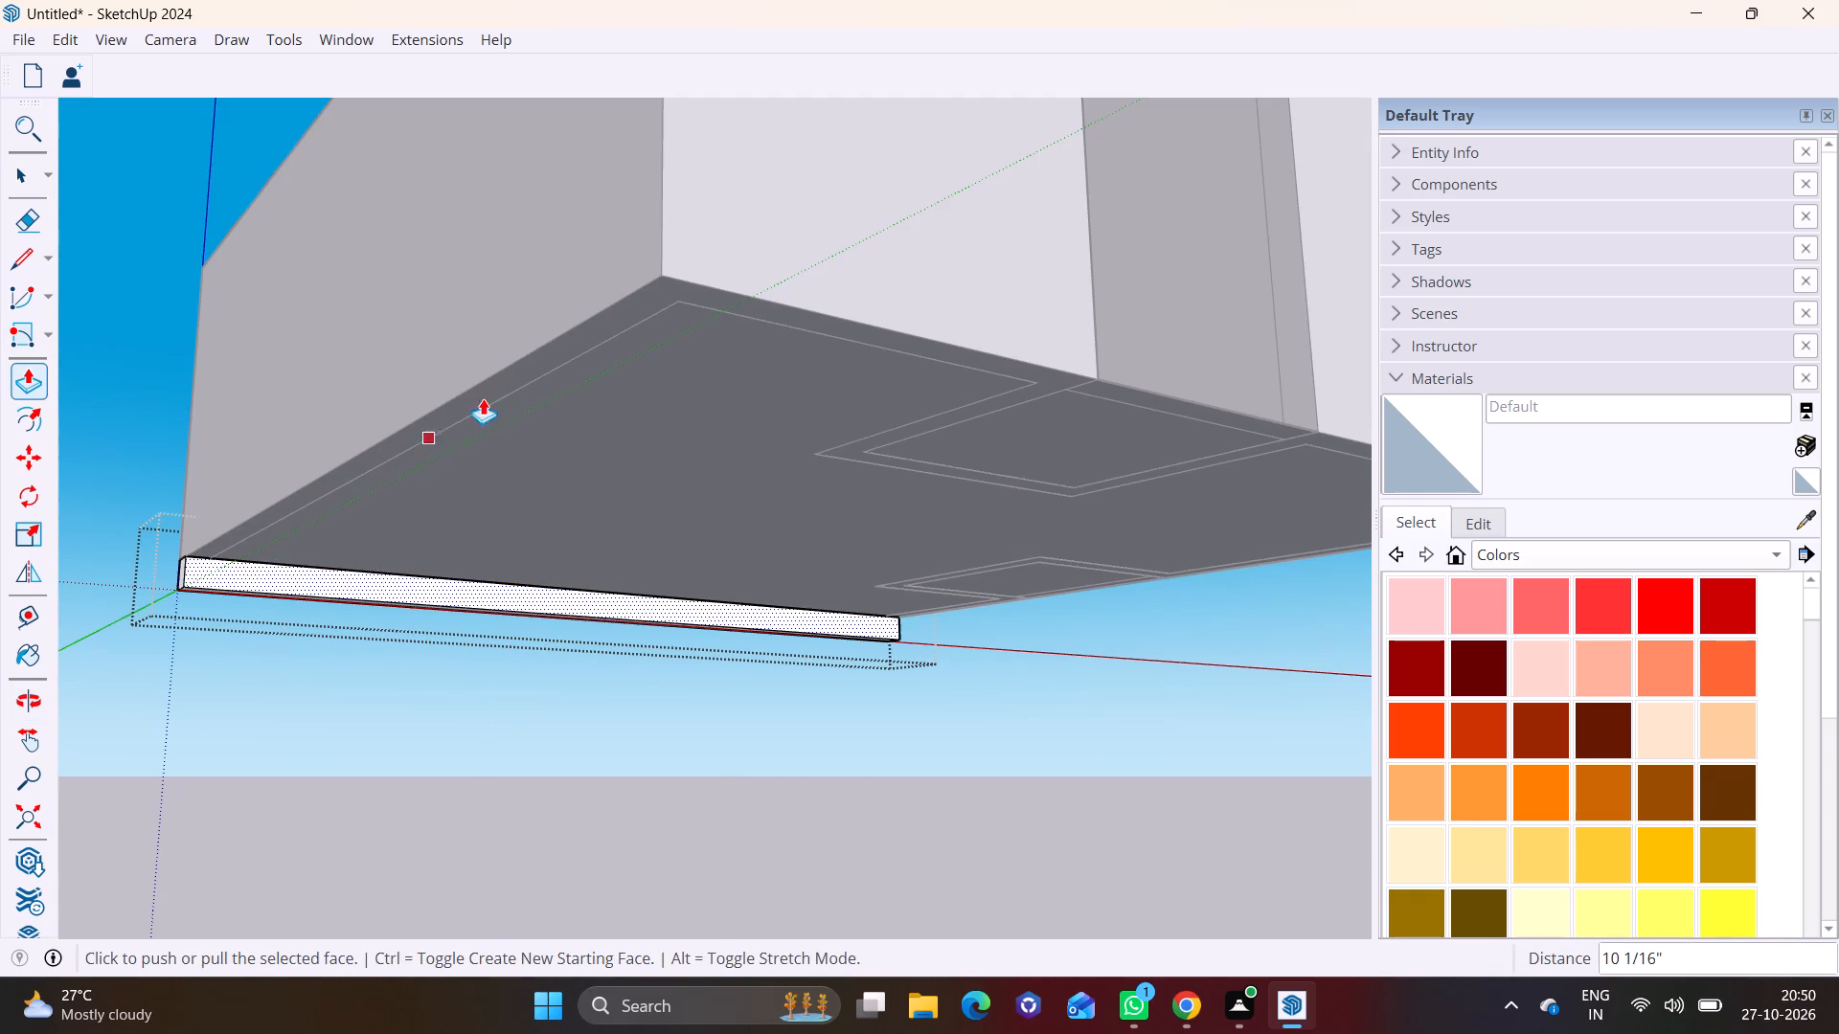
pyautogui.click(327, 585)
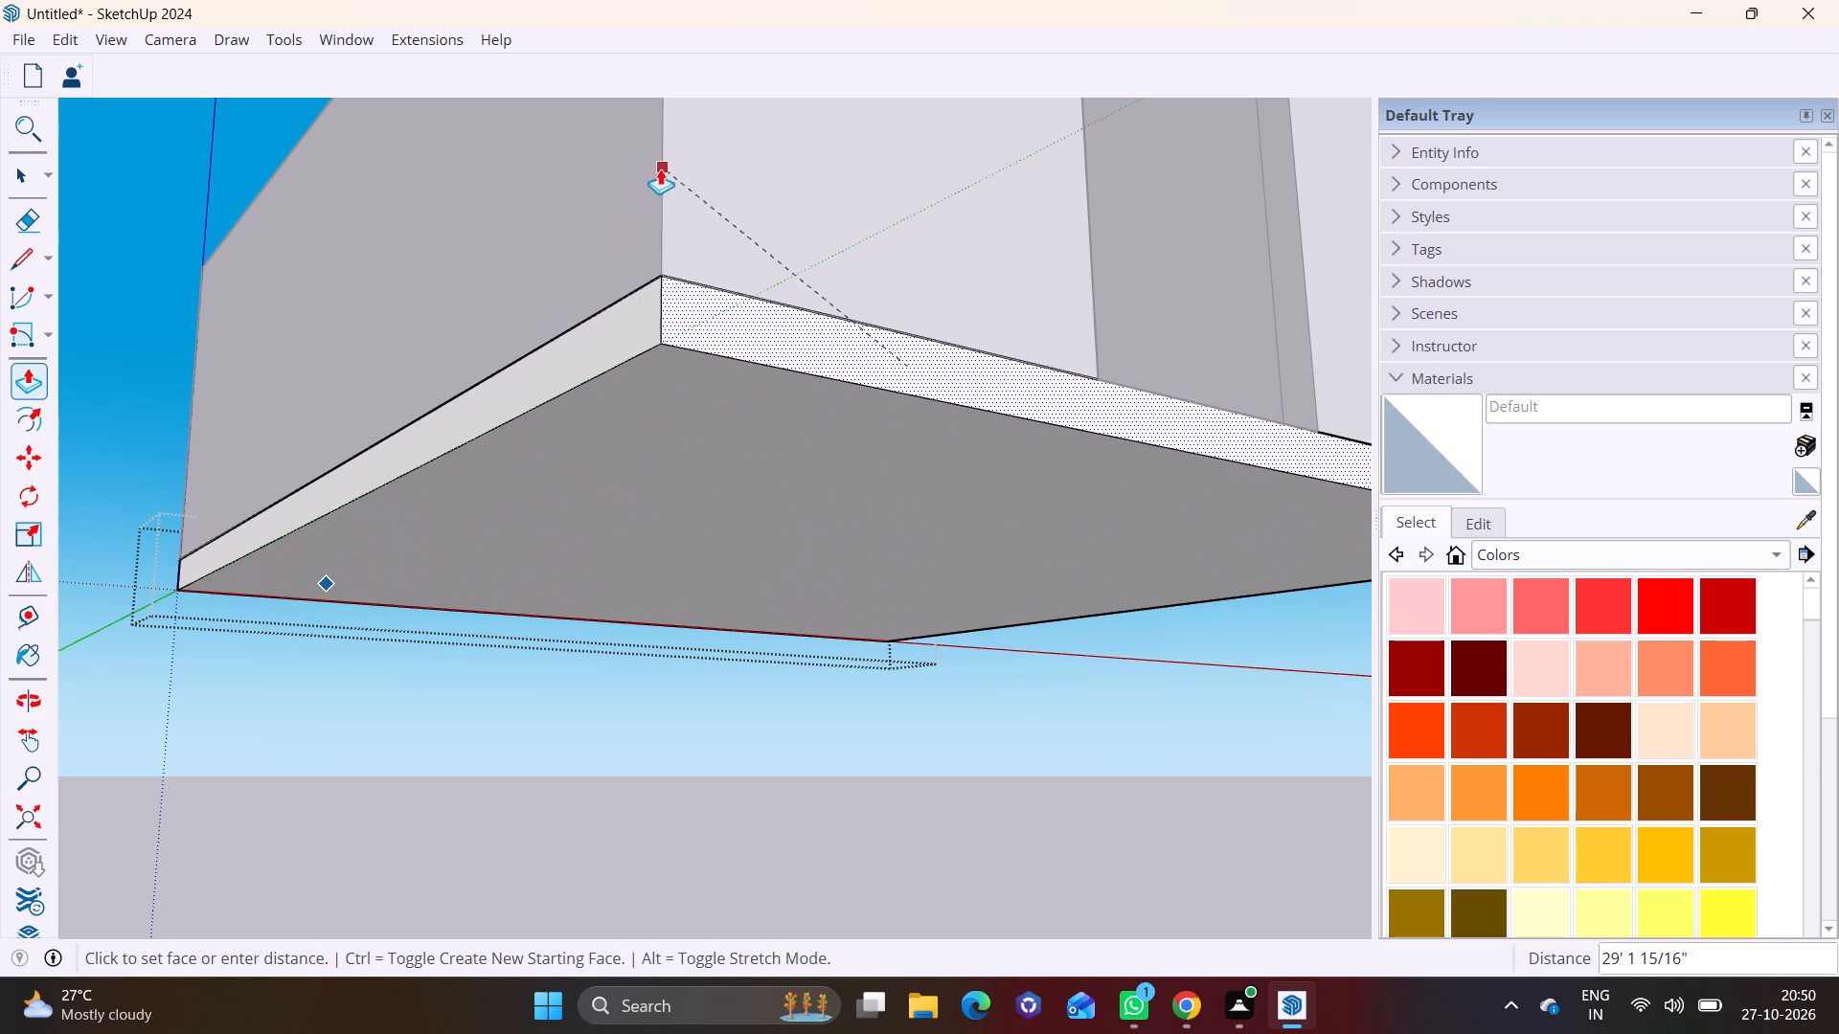
pyautogui.click(660, 169)
pyautogui.scroll(-7, 638, 329)
pyautogui.moveTo(679, 324); pyautogui.dragTo(580, 653, button='middle')
pyautogui.scroll(-5, 681, 596)
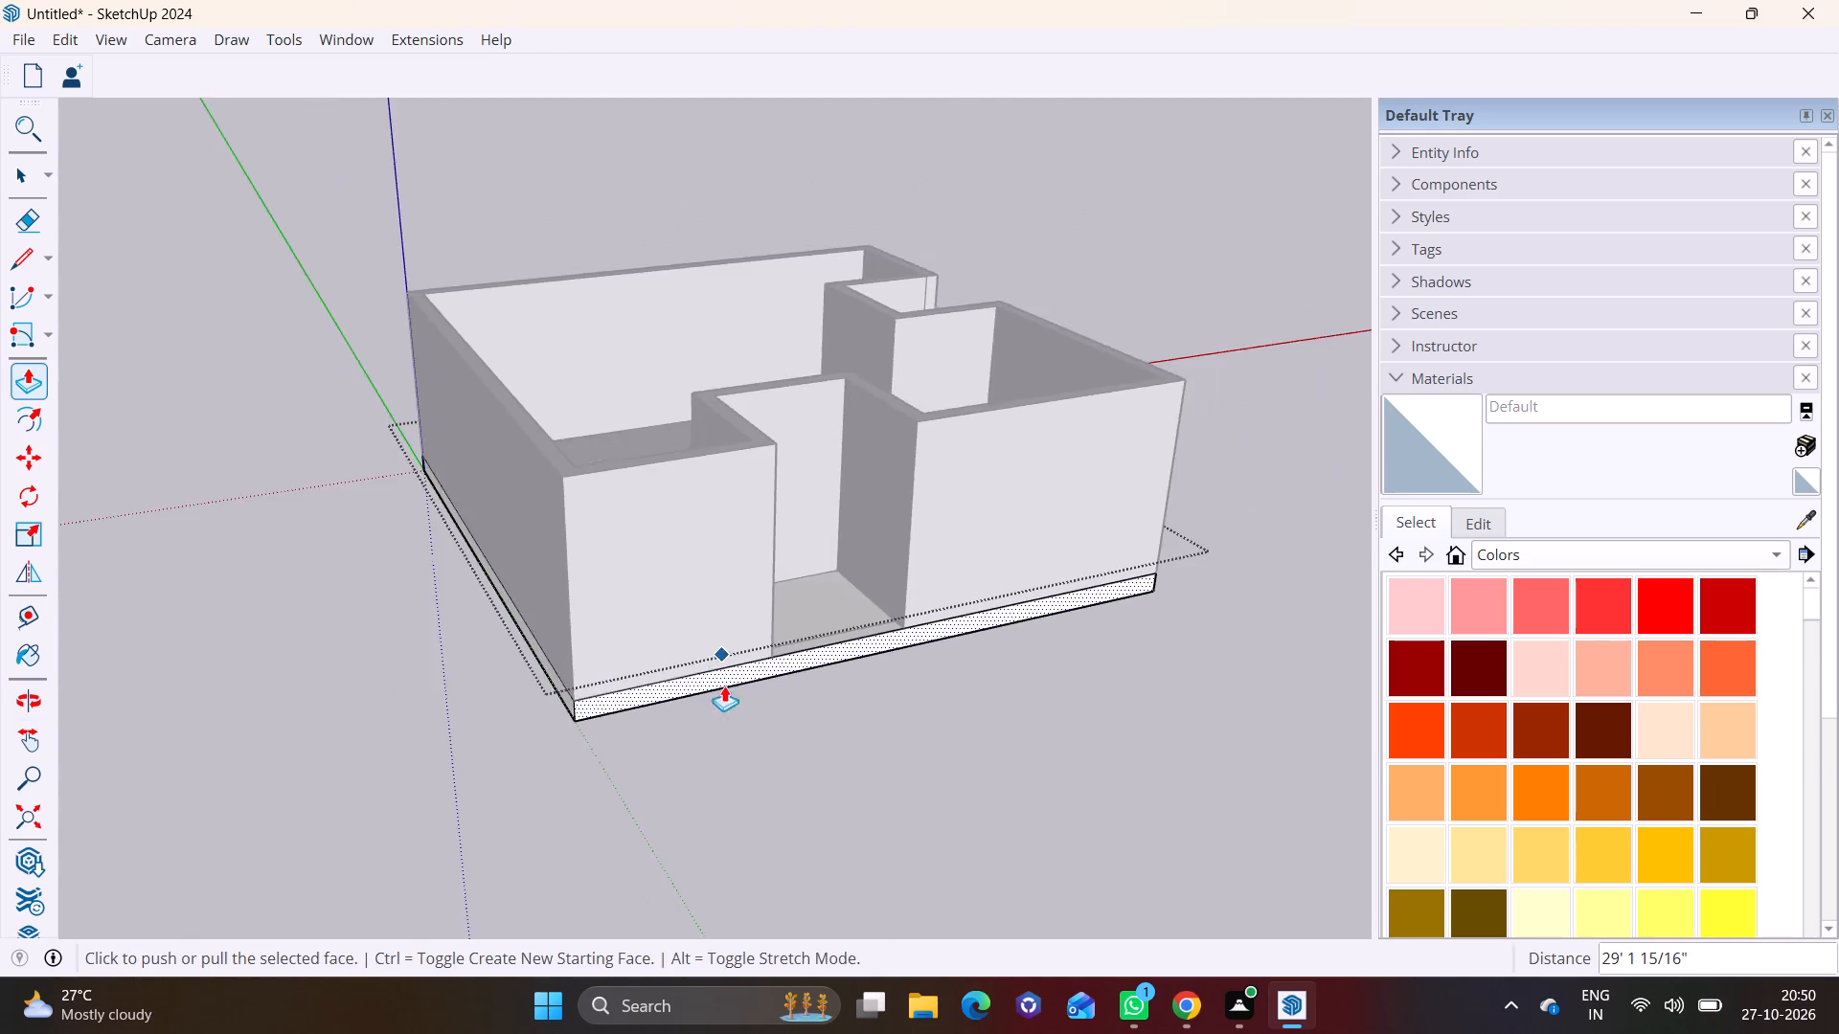
pyautogui.scroll(-2, 724, 686)
pyautogui.press('space')
pyautogui.click(988, 827)
# Select all the walls, floor and slab and copy them straight up, setting the copy's bottom slab corner on the existing wall top corner.
pyautogui.moveTo(868, 686); pyautogui.dragTo(617, 850, button='middle')
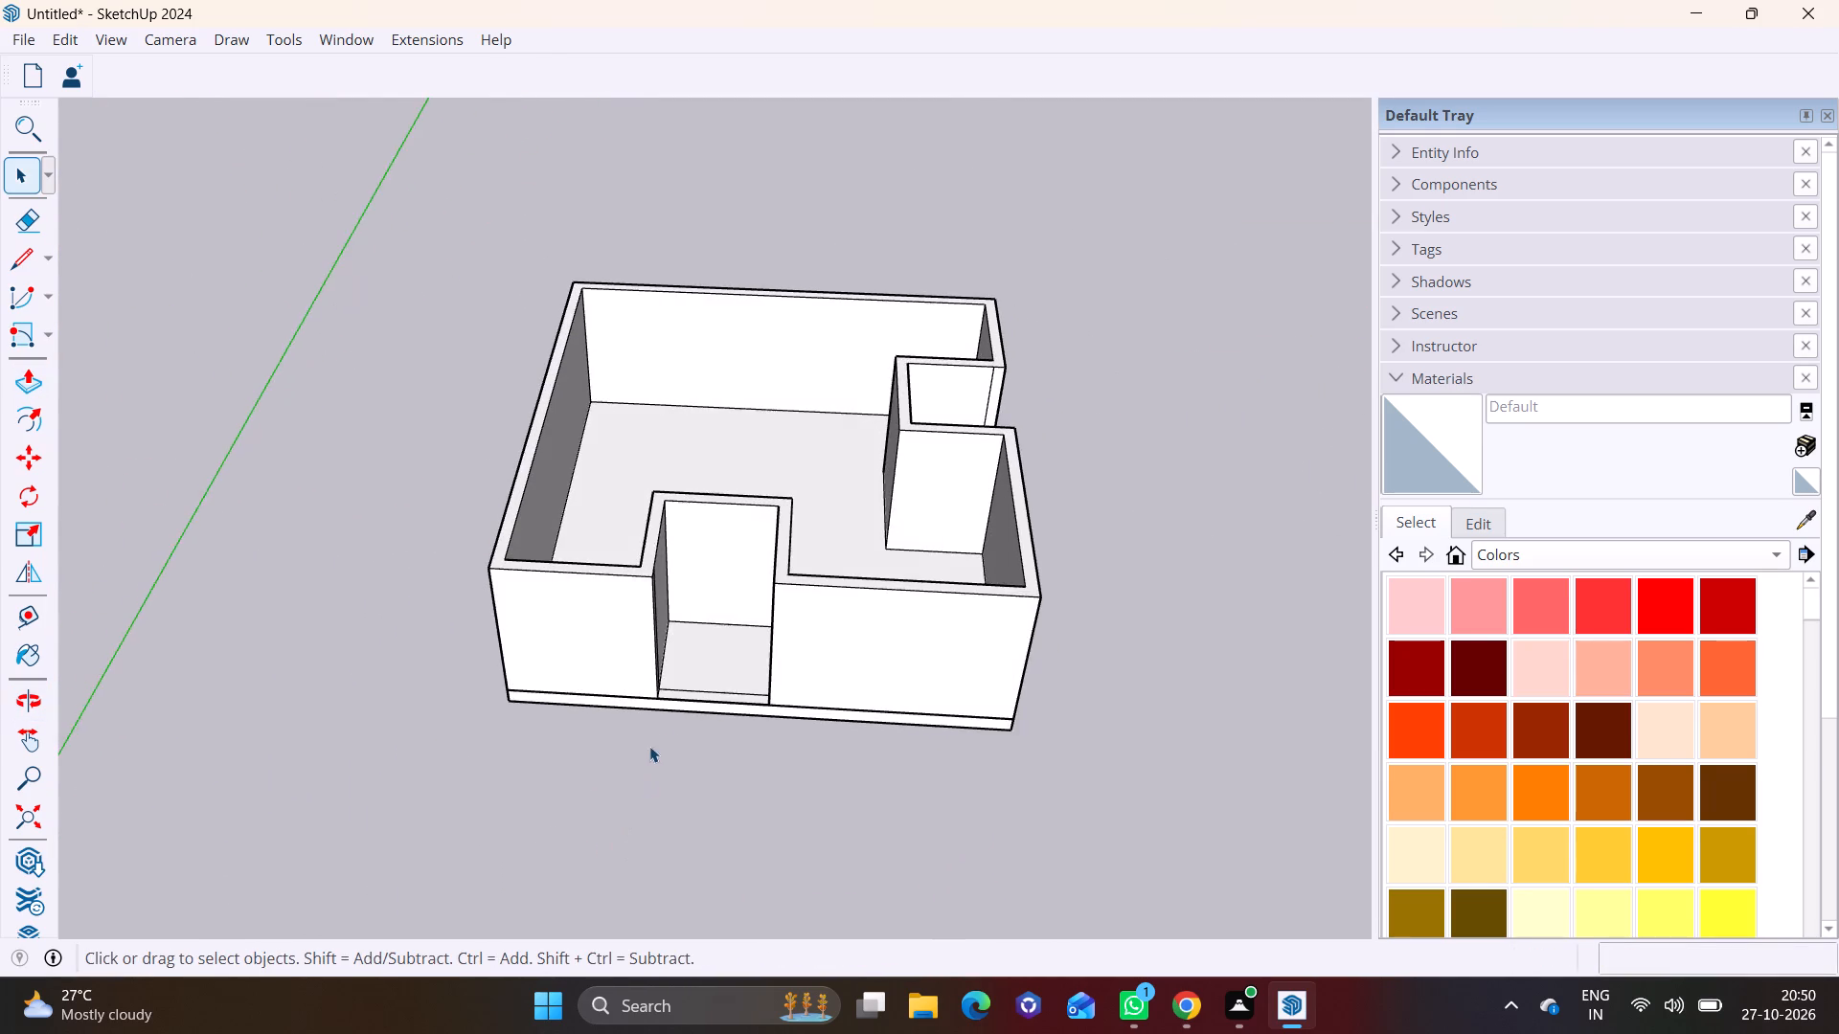
pyautogui.scroll(2, 662, 726)
pyautogui.moveTo(662, 725); pyautogui.dragTo(695, 720, button='middle')
pyautogui.keyDown('shift'); pyautogui.scroll(1, 694, 721); pyautogui.keyUp('shift')
pyautogui.scroll(-1, 695, 720)
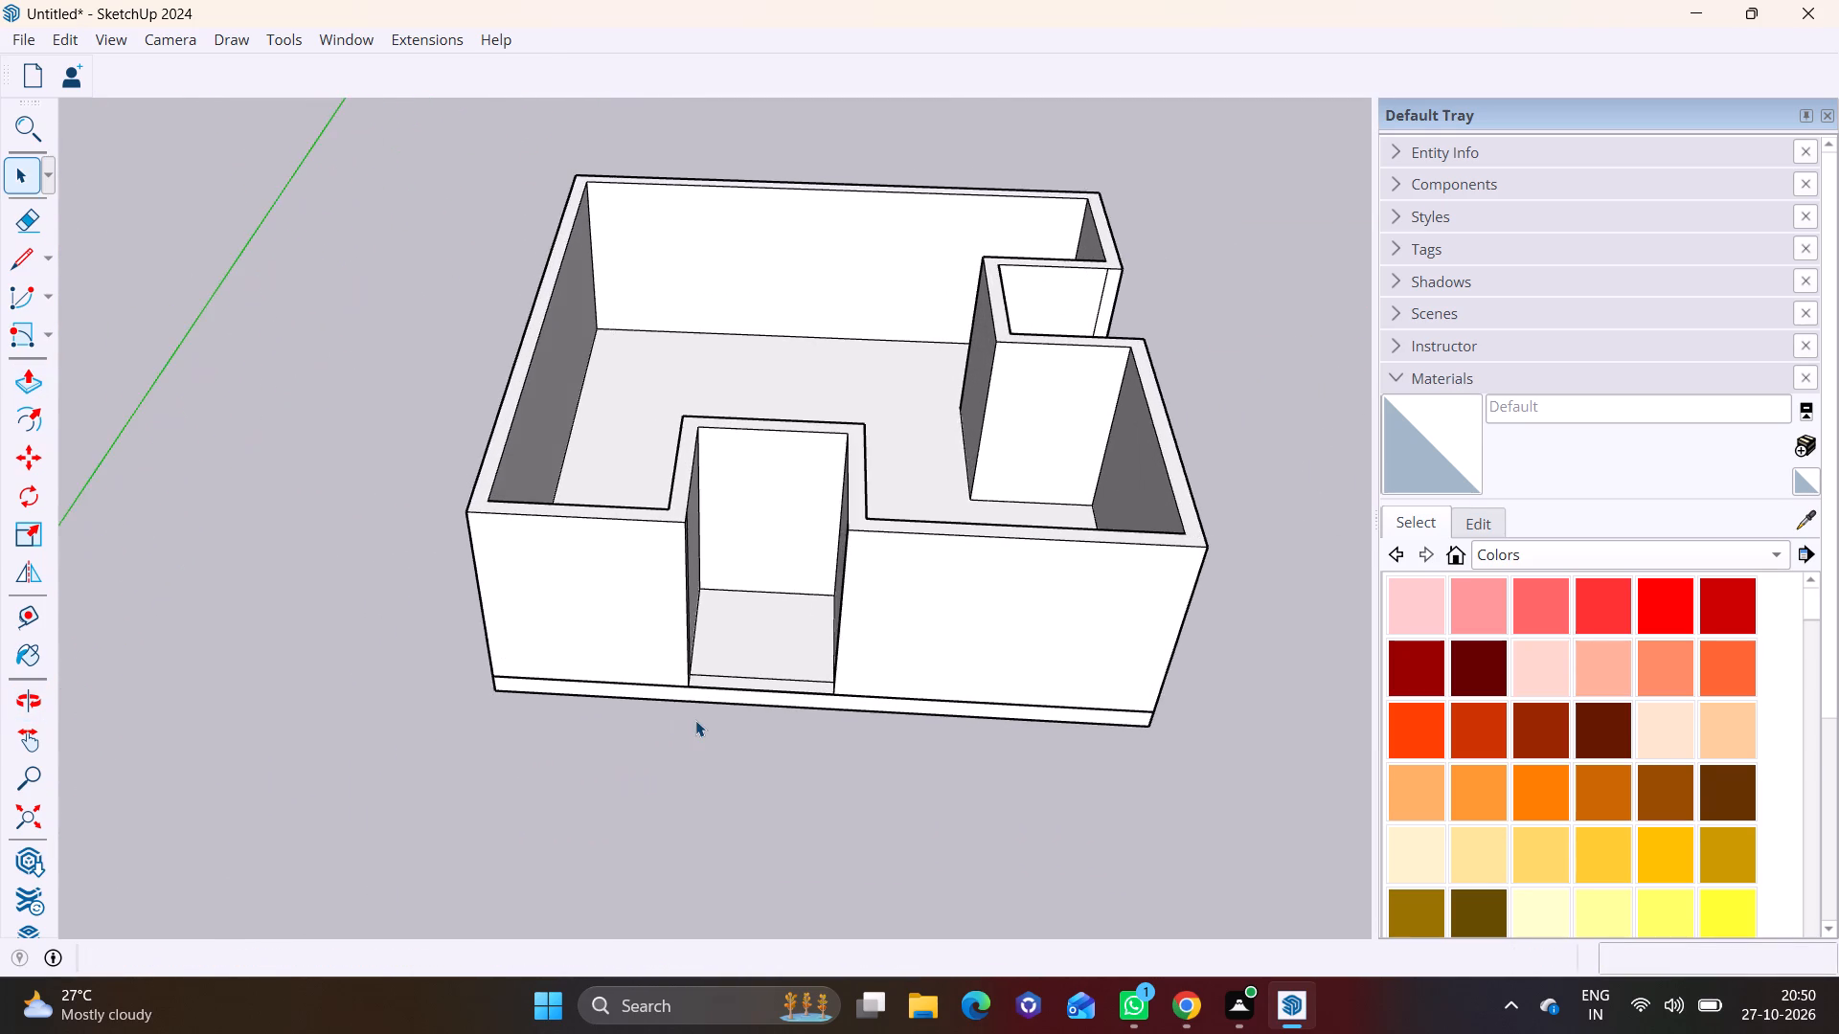
pyautogui.scroll(-2, 695, 720)
pyautogui.moveTo(695, 713); pyautogui.dragTo(715, 808, button='middle')
pyautogui.scroll(-6, 768, 712)
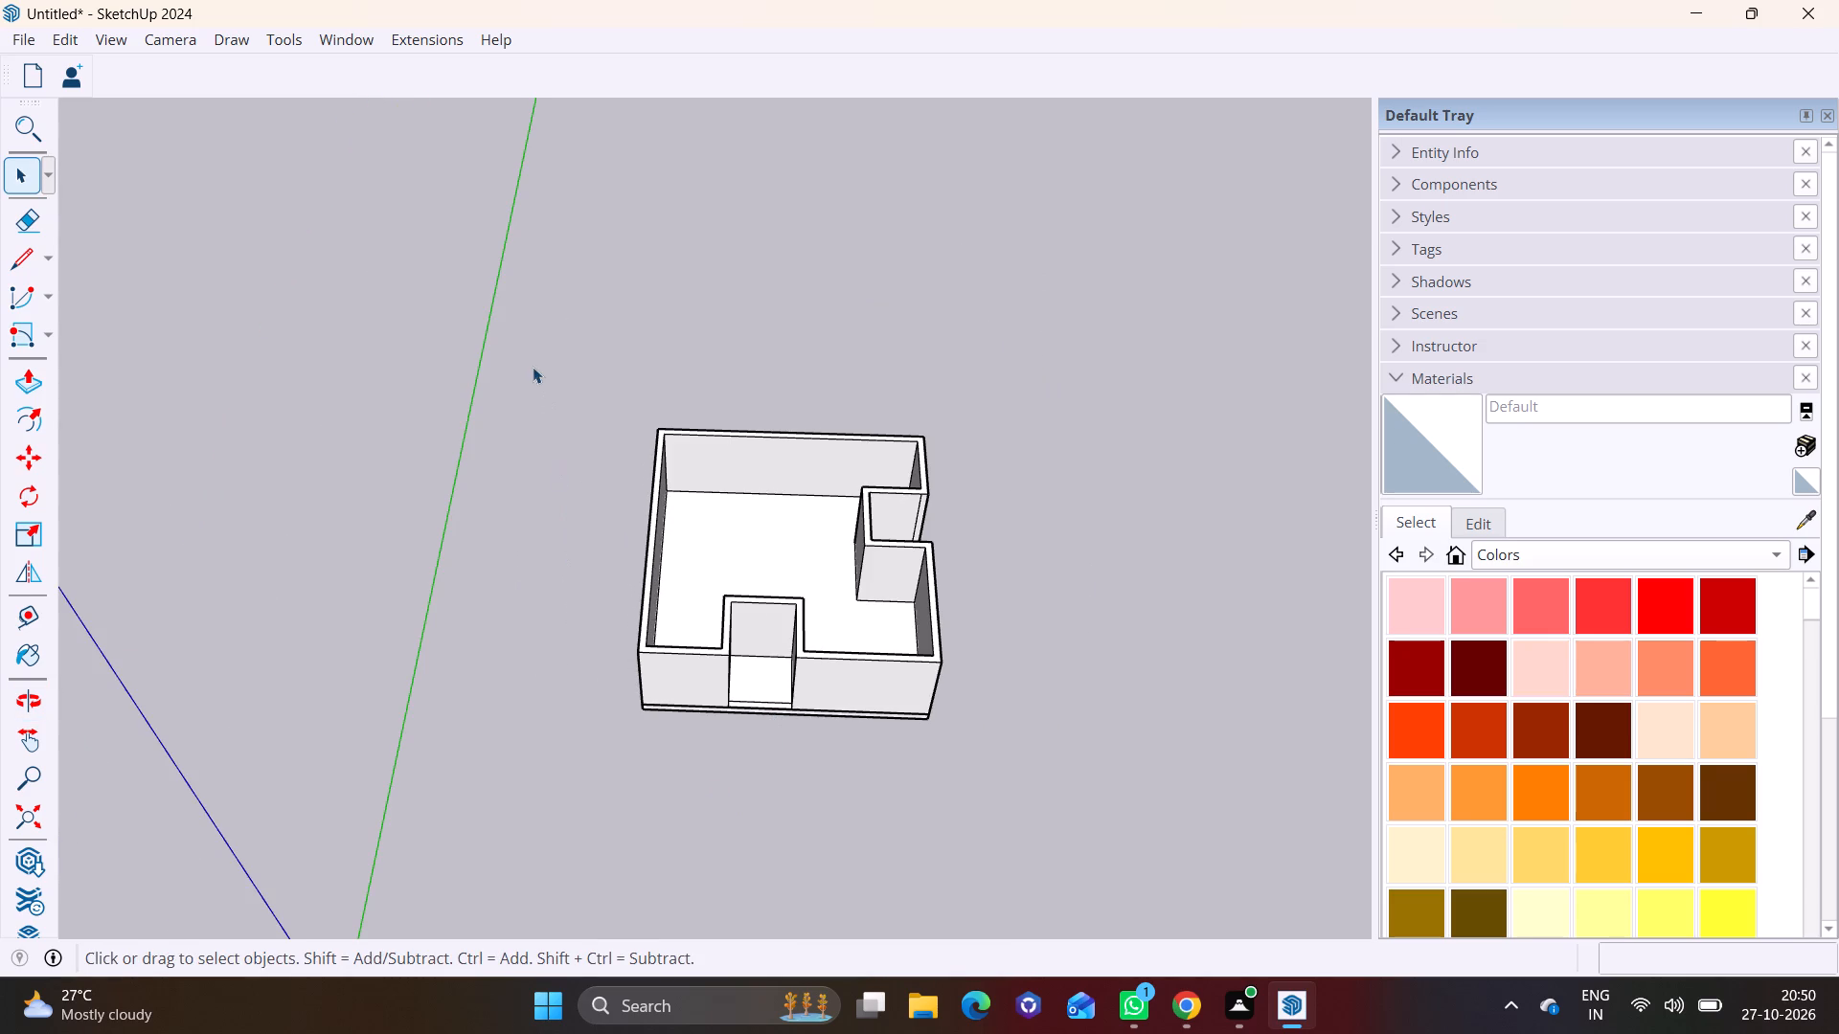
pyautogui.moveTo(531, 366); pyautogui.dragTo(1049, 771)
pyautogui.scroll(5, 792, 760)
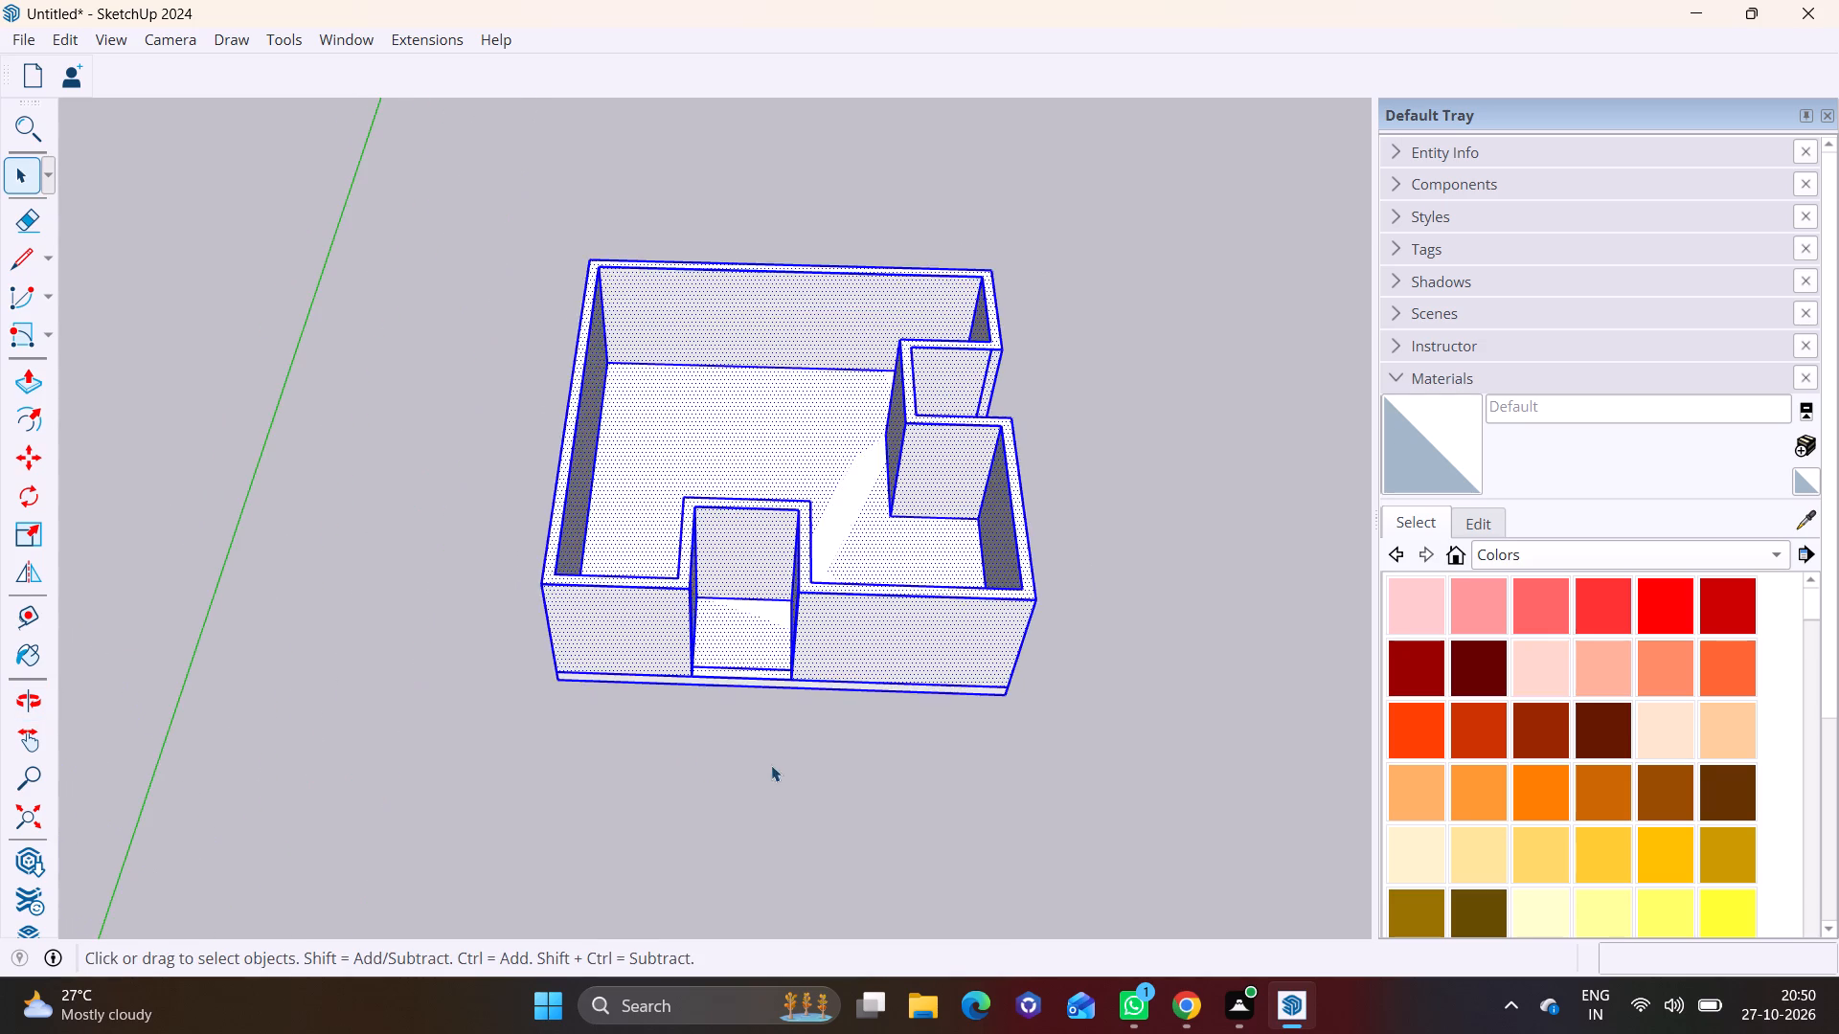
pyautogui.moveTo(761, 755); pyautogui.dragTo(848, 559, button='middle')
pyautogui.scroll(3, 582, 672)
pyautogui.press('m')
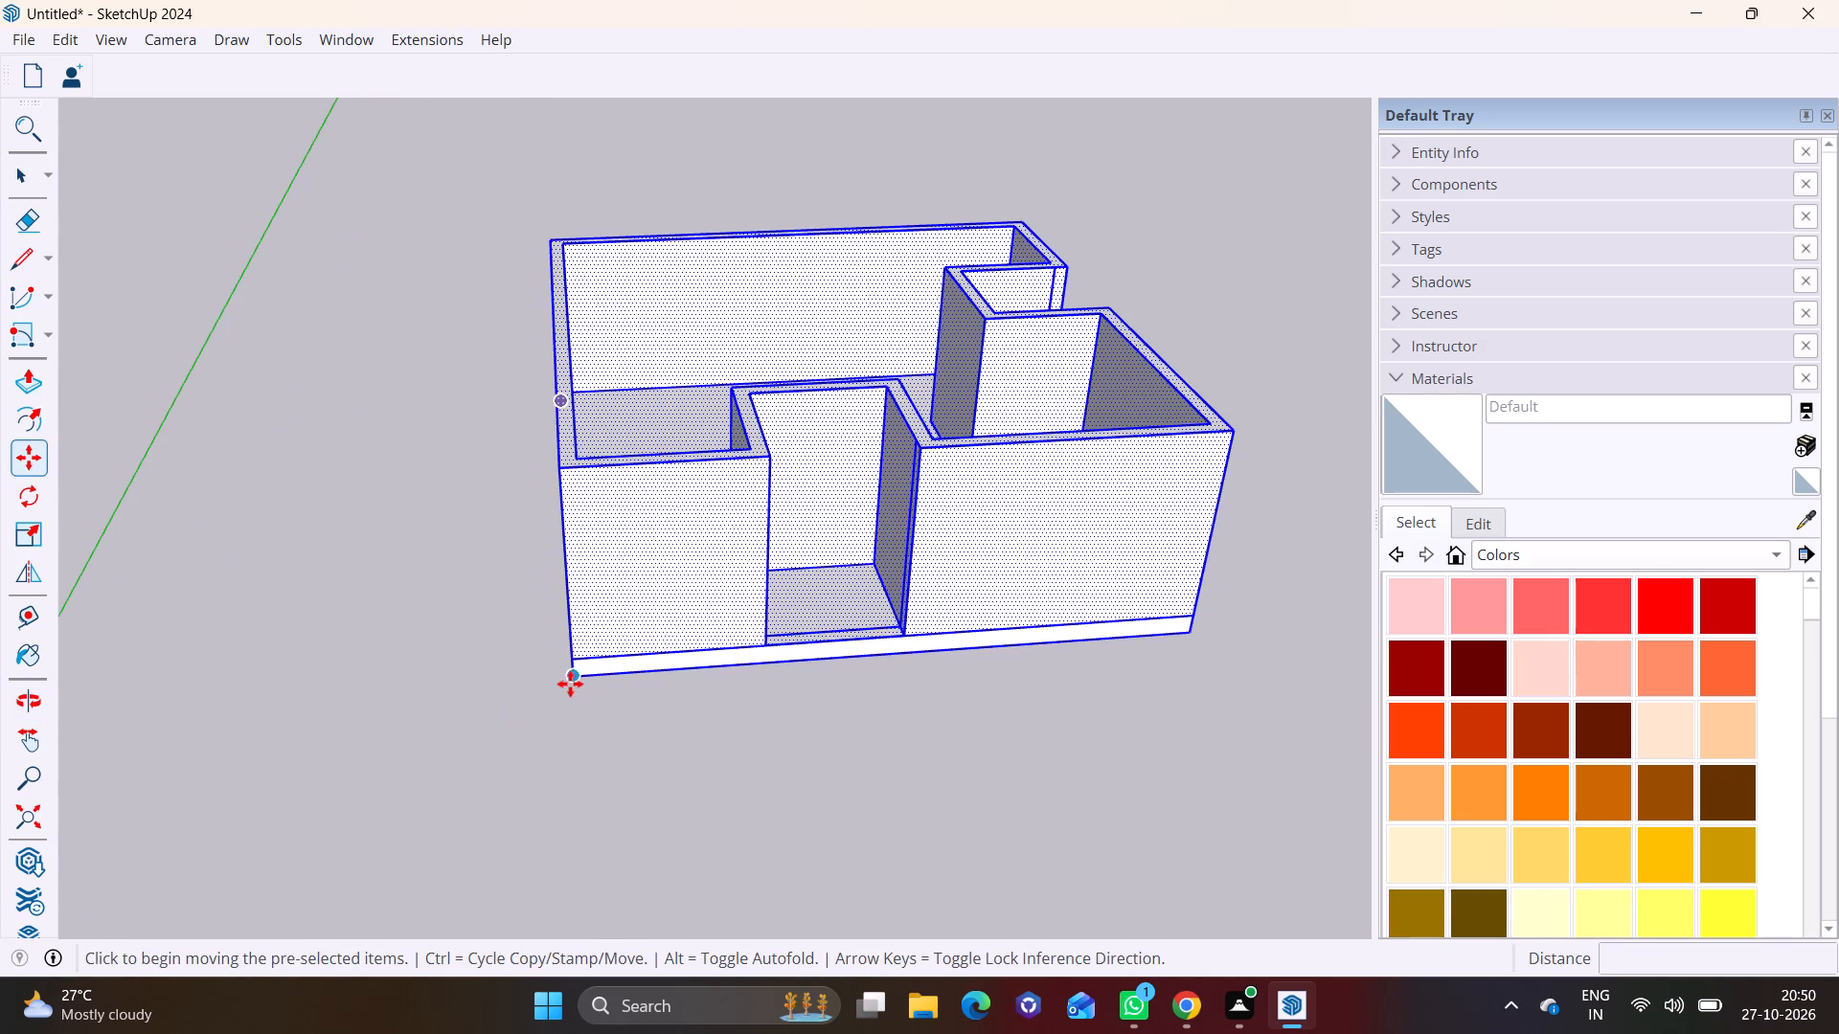
pyautogui.click(570, 683)
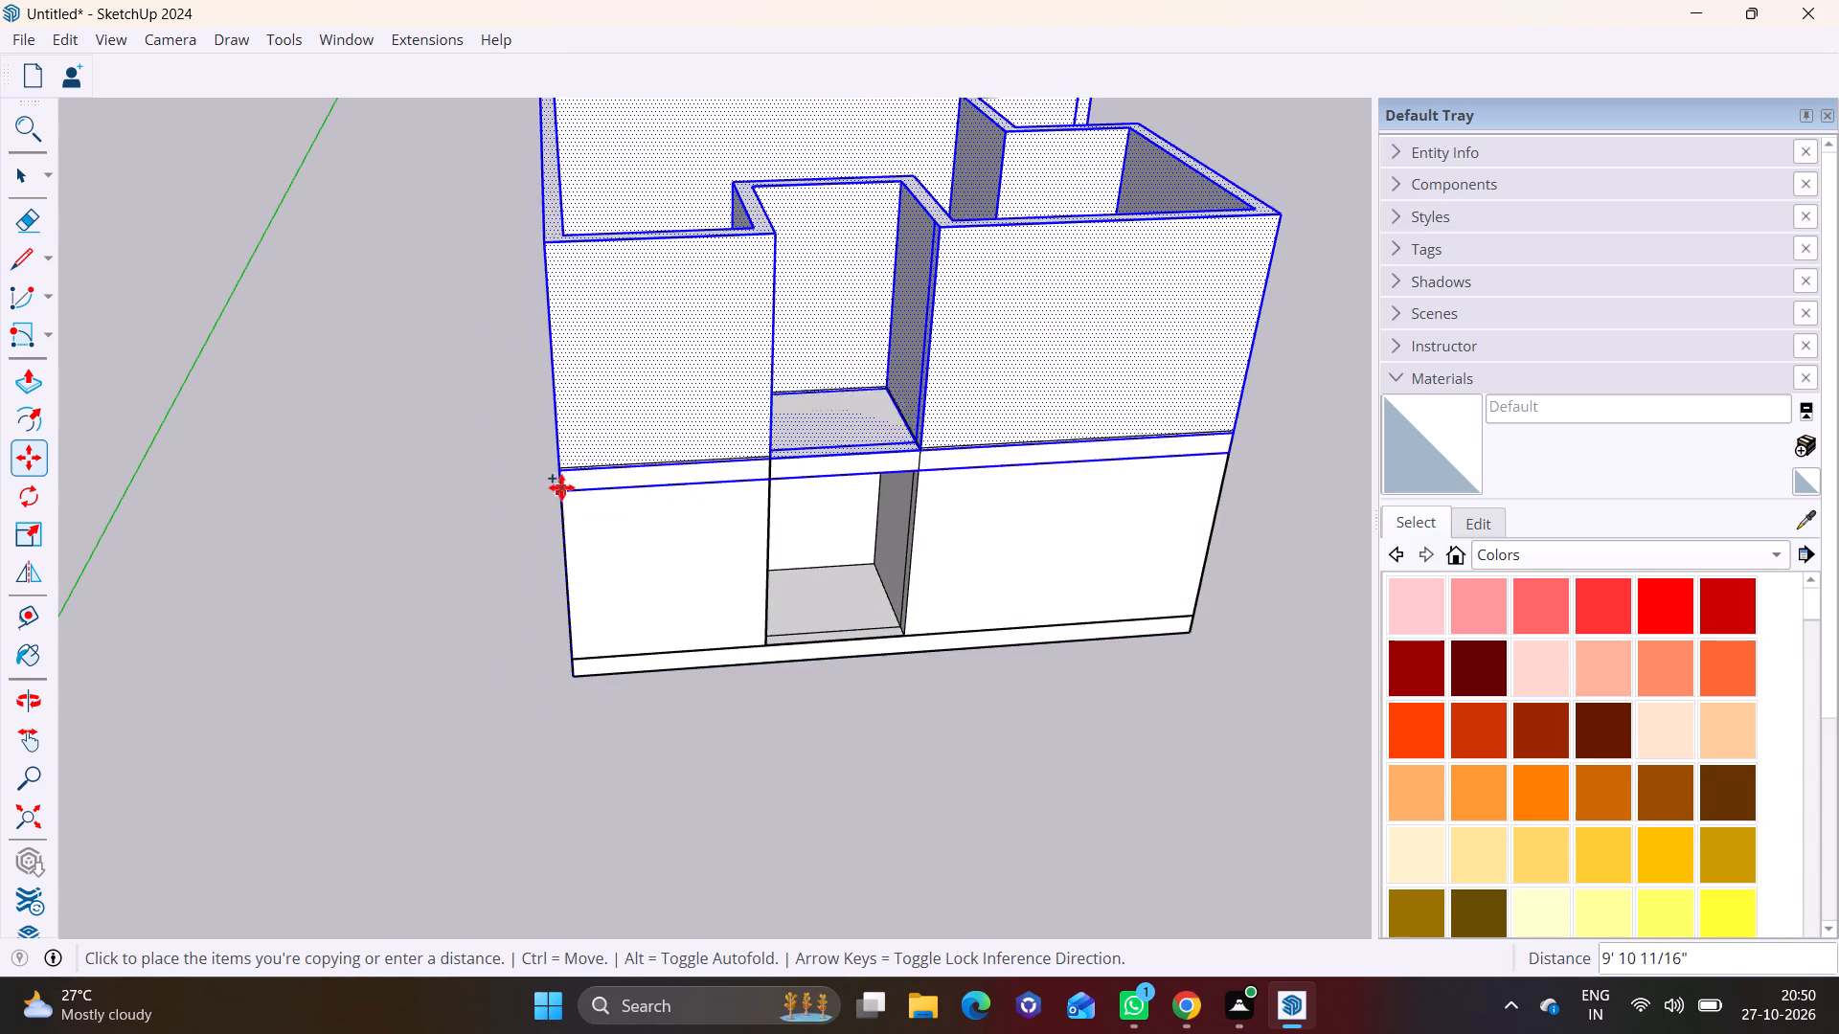
pyautogui.click(565, 479)
# Copy the selected upper storey straight up by 11' and stack one more copy on it, making four storeys.
pyautogui.scroll(-7, 577, 454)
pyautogui.keyDown('ctrl'); pyautogui.moveTo(591, 427); pyautogui.dragTo(628, 670, button='middle'); pyautogui.keyUp('ctrl')
pyautogui.moveTo(693, 470); pyautogui.dragTo(599, 325, button='middle')
pyautogui.keyDown('shift'); pyautogui.moveTo(686, 374); pyautogui.dragTo(747, 624, button='middle'); pyautogui.keyUp('shift')
pyautogui.scroll(6, 715, 650)
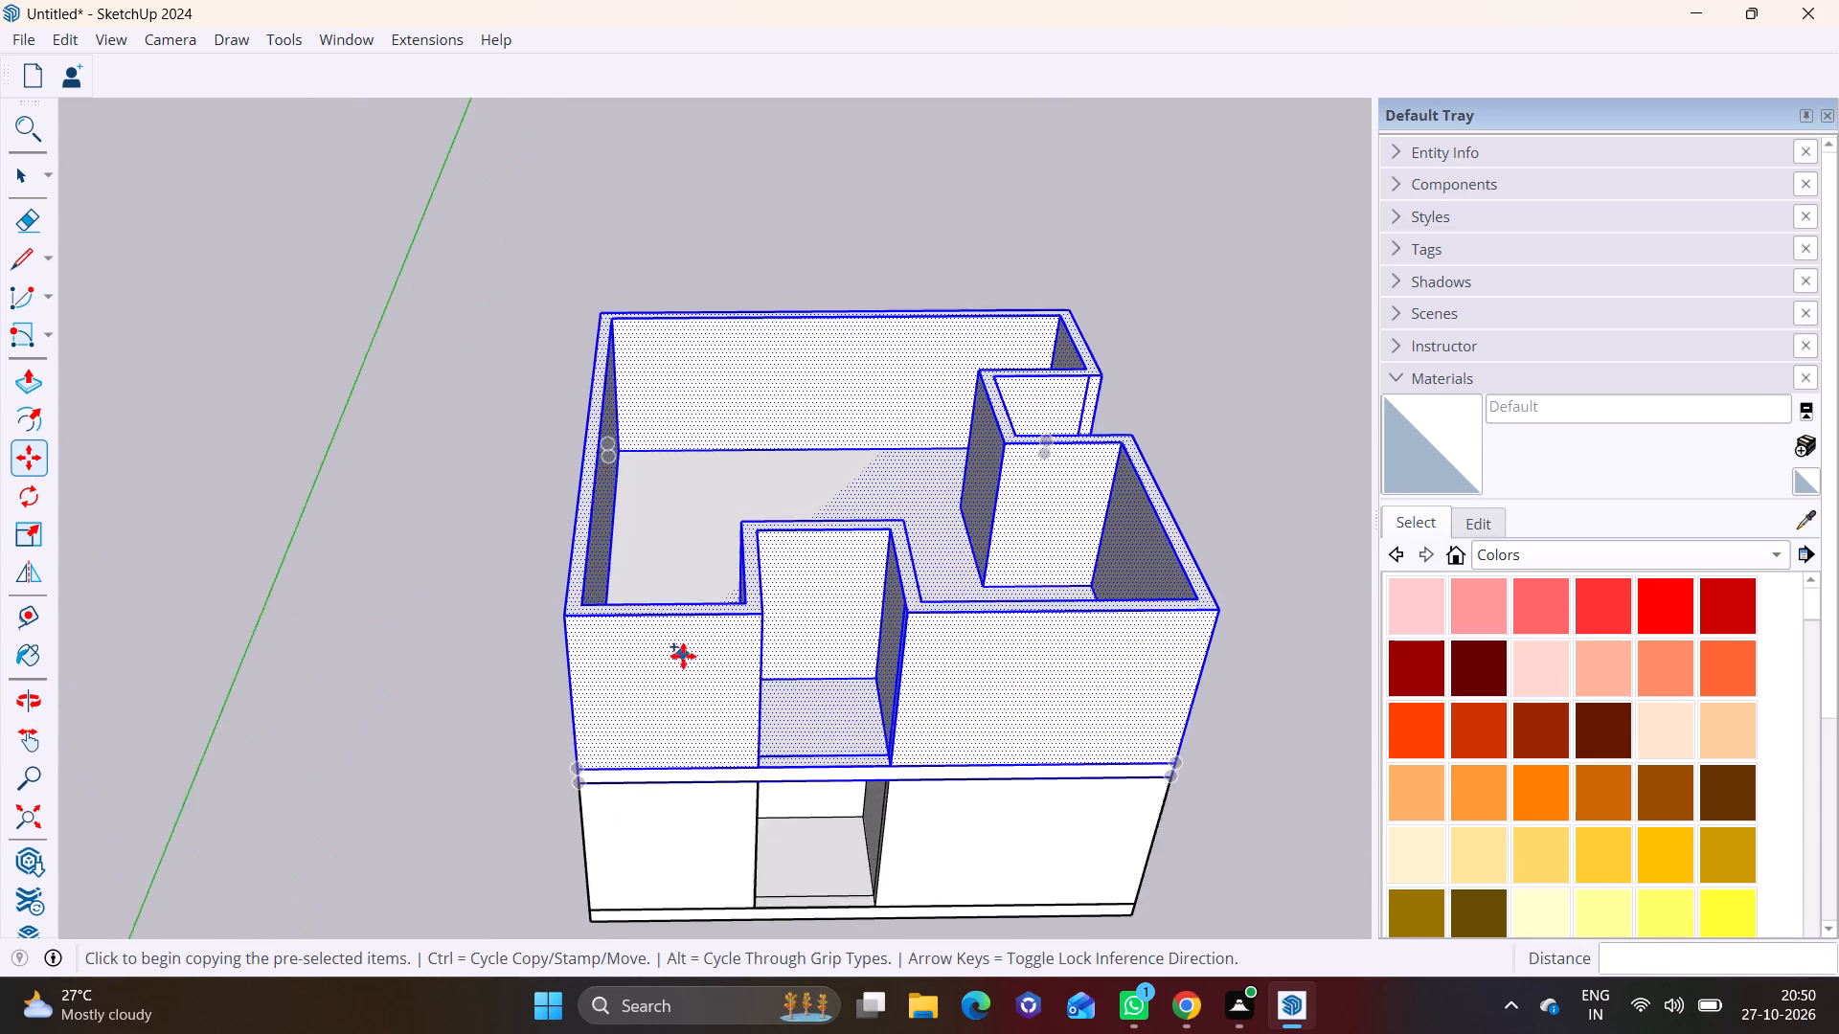
pyautogui.click(566, 797)
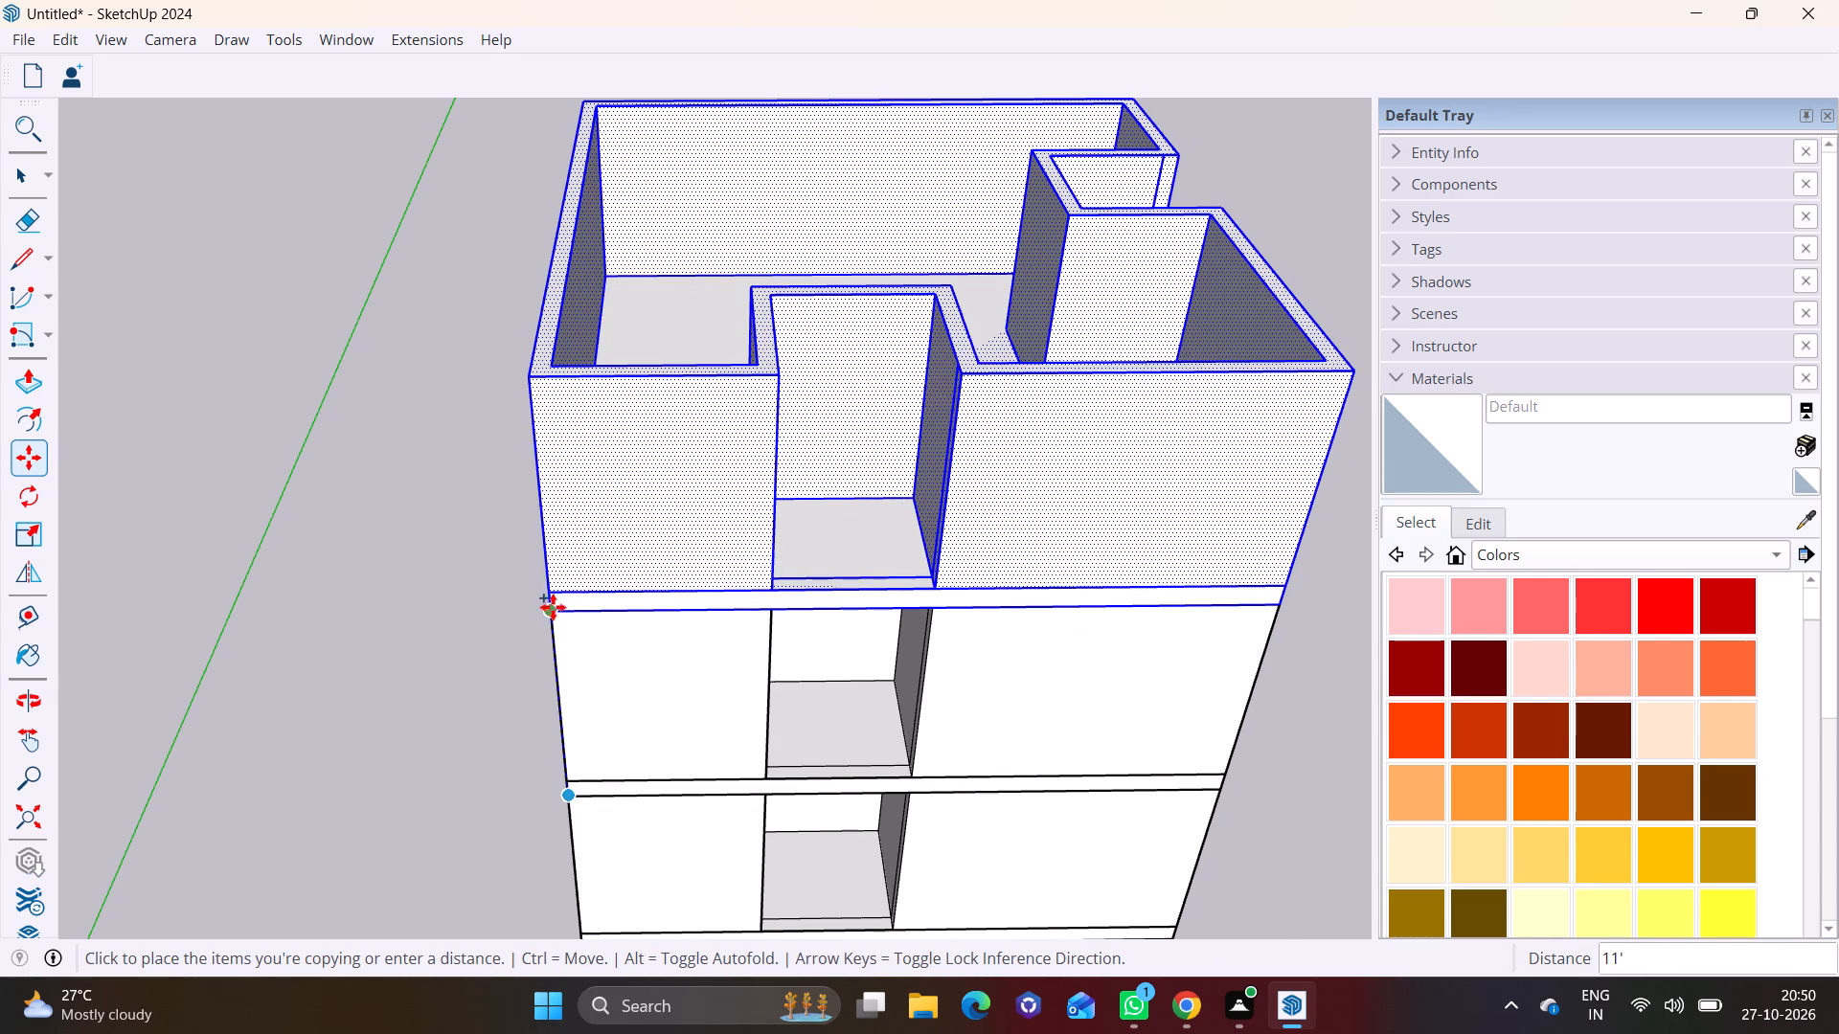
pyautogui.click(553, 607)
pyautogui.click(549, 609)
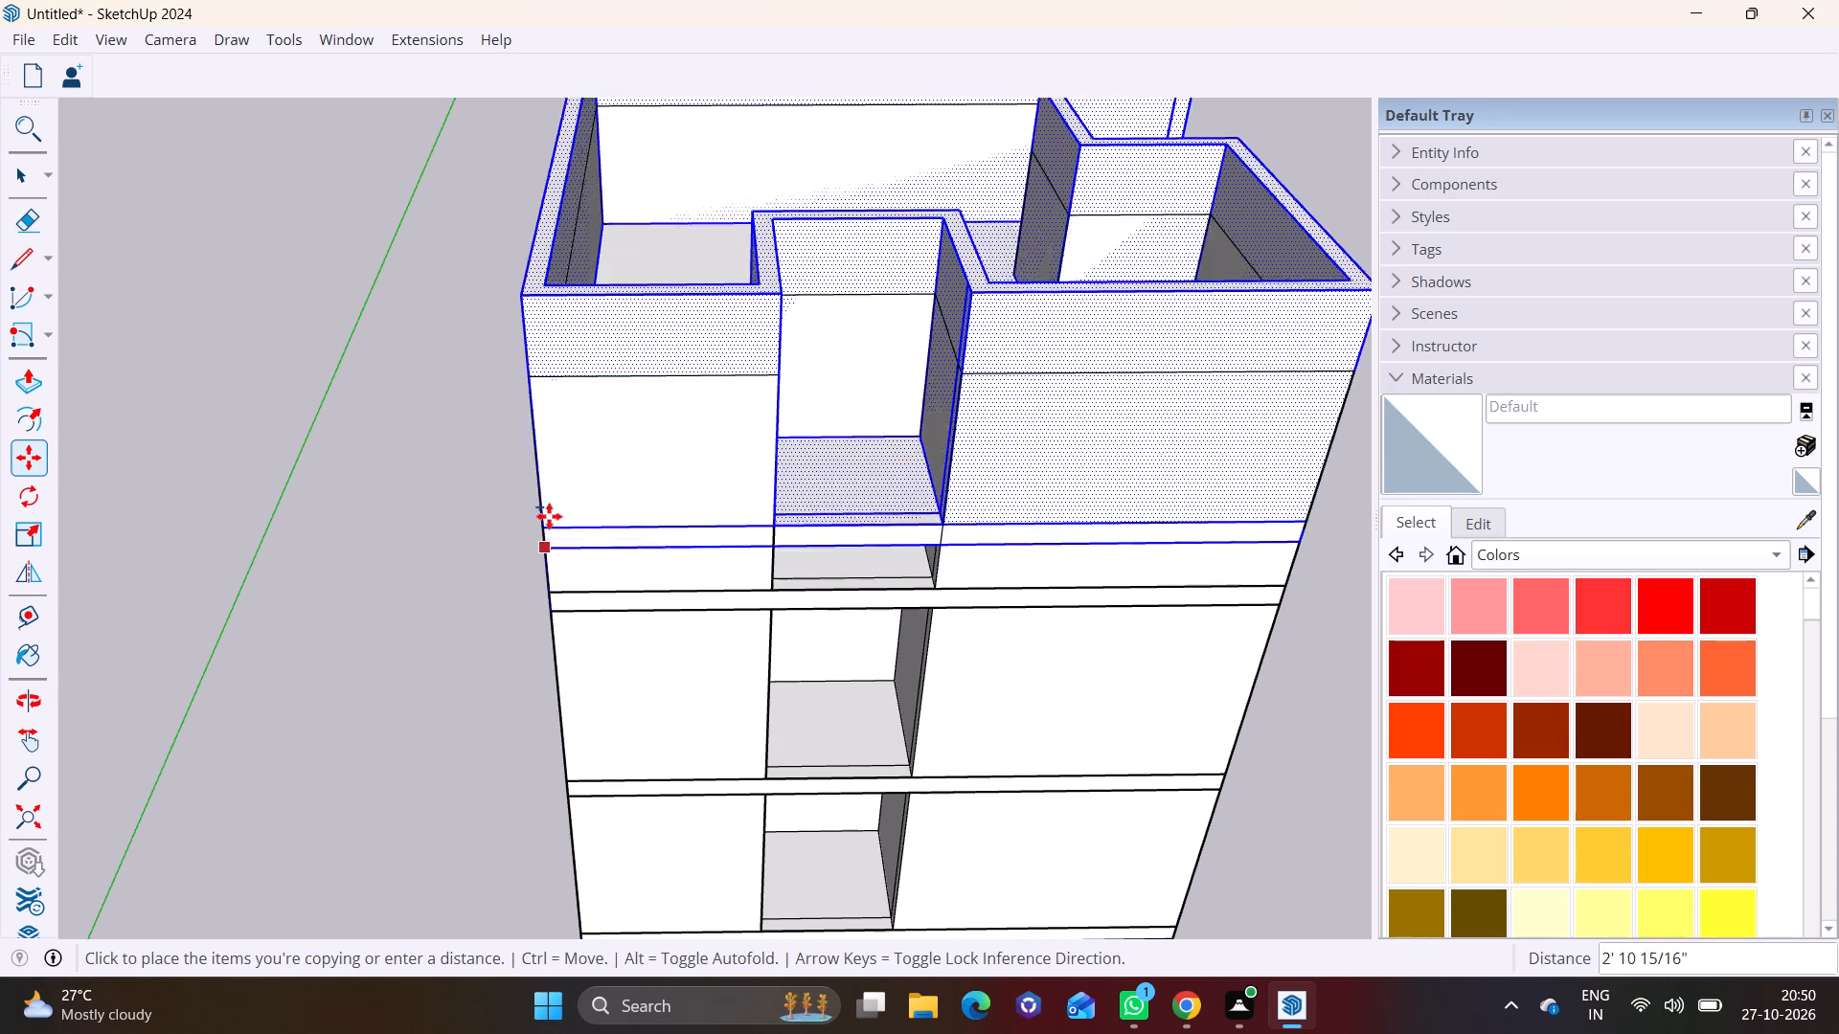
pyautogui.click(527, 377)
# Copy the top storey onto its own wall tops as a fifth storey, and clear the selection.
pyautogui.scroll(-6, 551, 386)
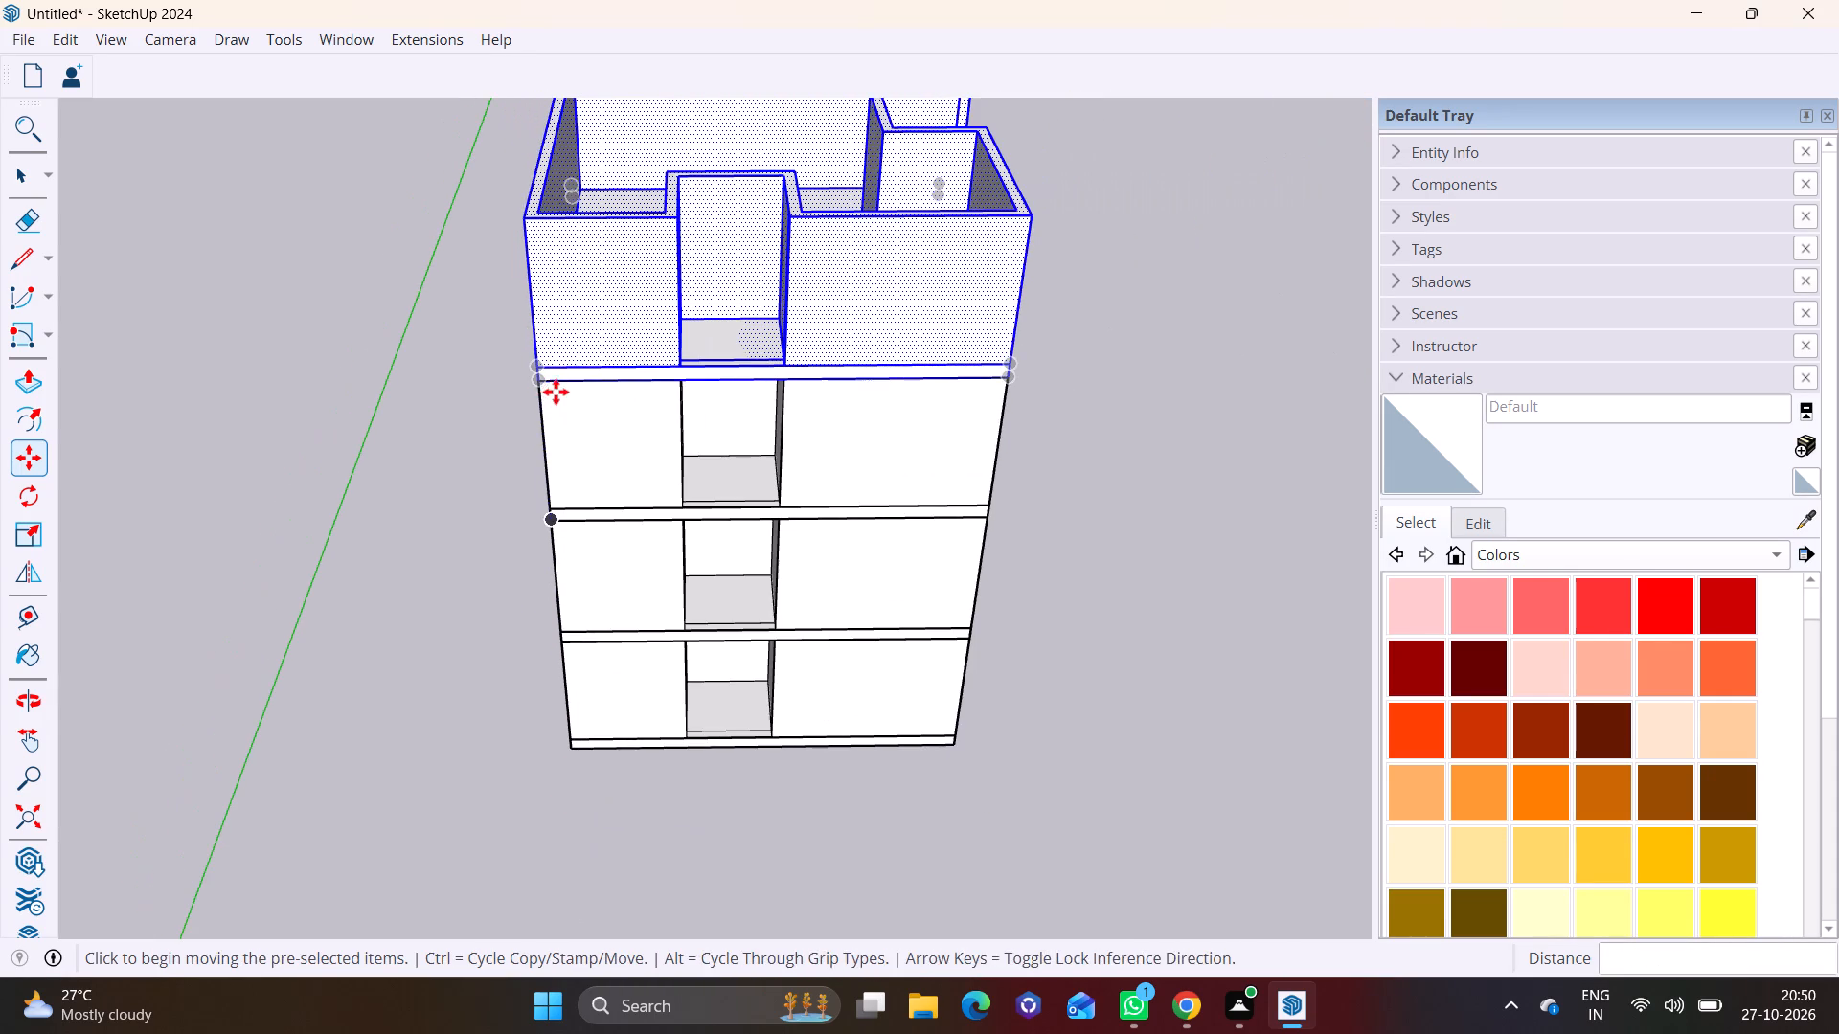
pyautogui.keyDown('shift'); pyautogui.moveTo(564, 363); pyautogui.dragTo(611, 652, button='middle'); pyautogui.keyUp('shift')
pyautogui.click(586, 670)
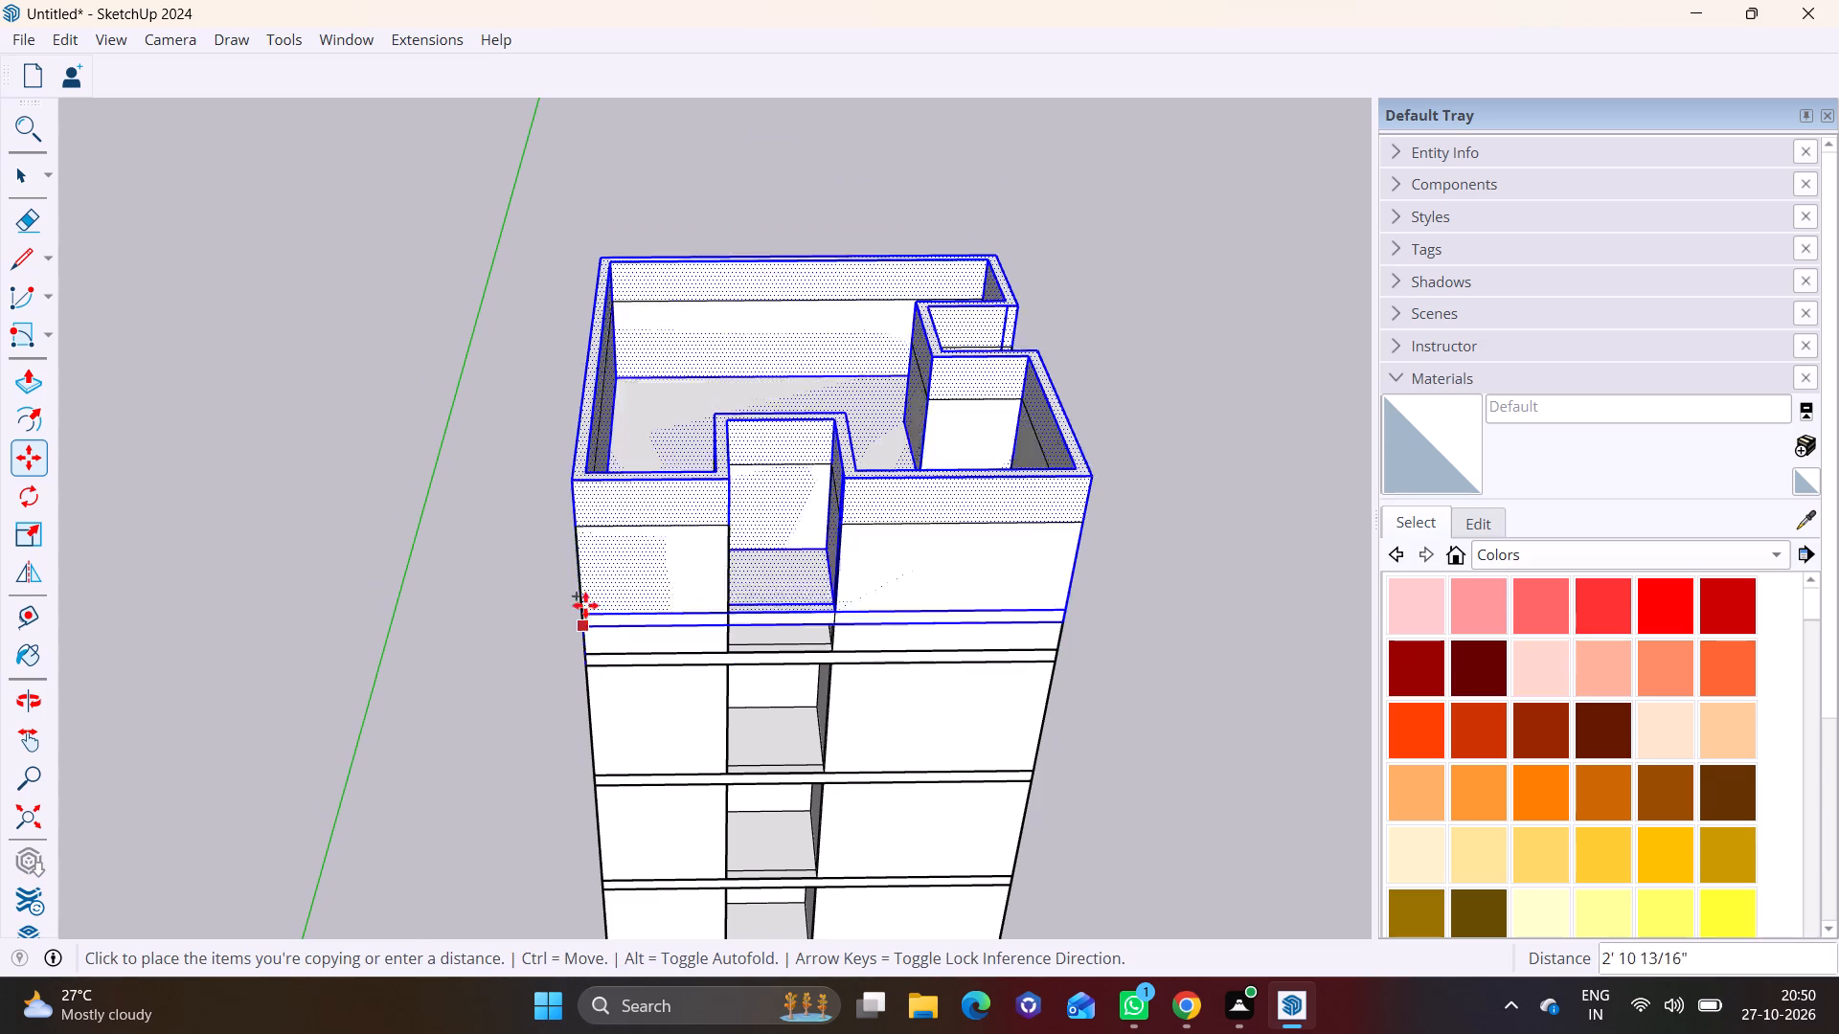
pyautogui.click(569, 526)
pyautogui.press('b')
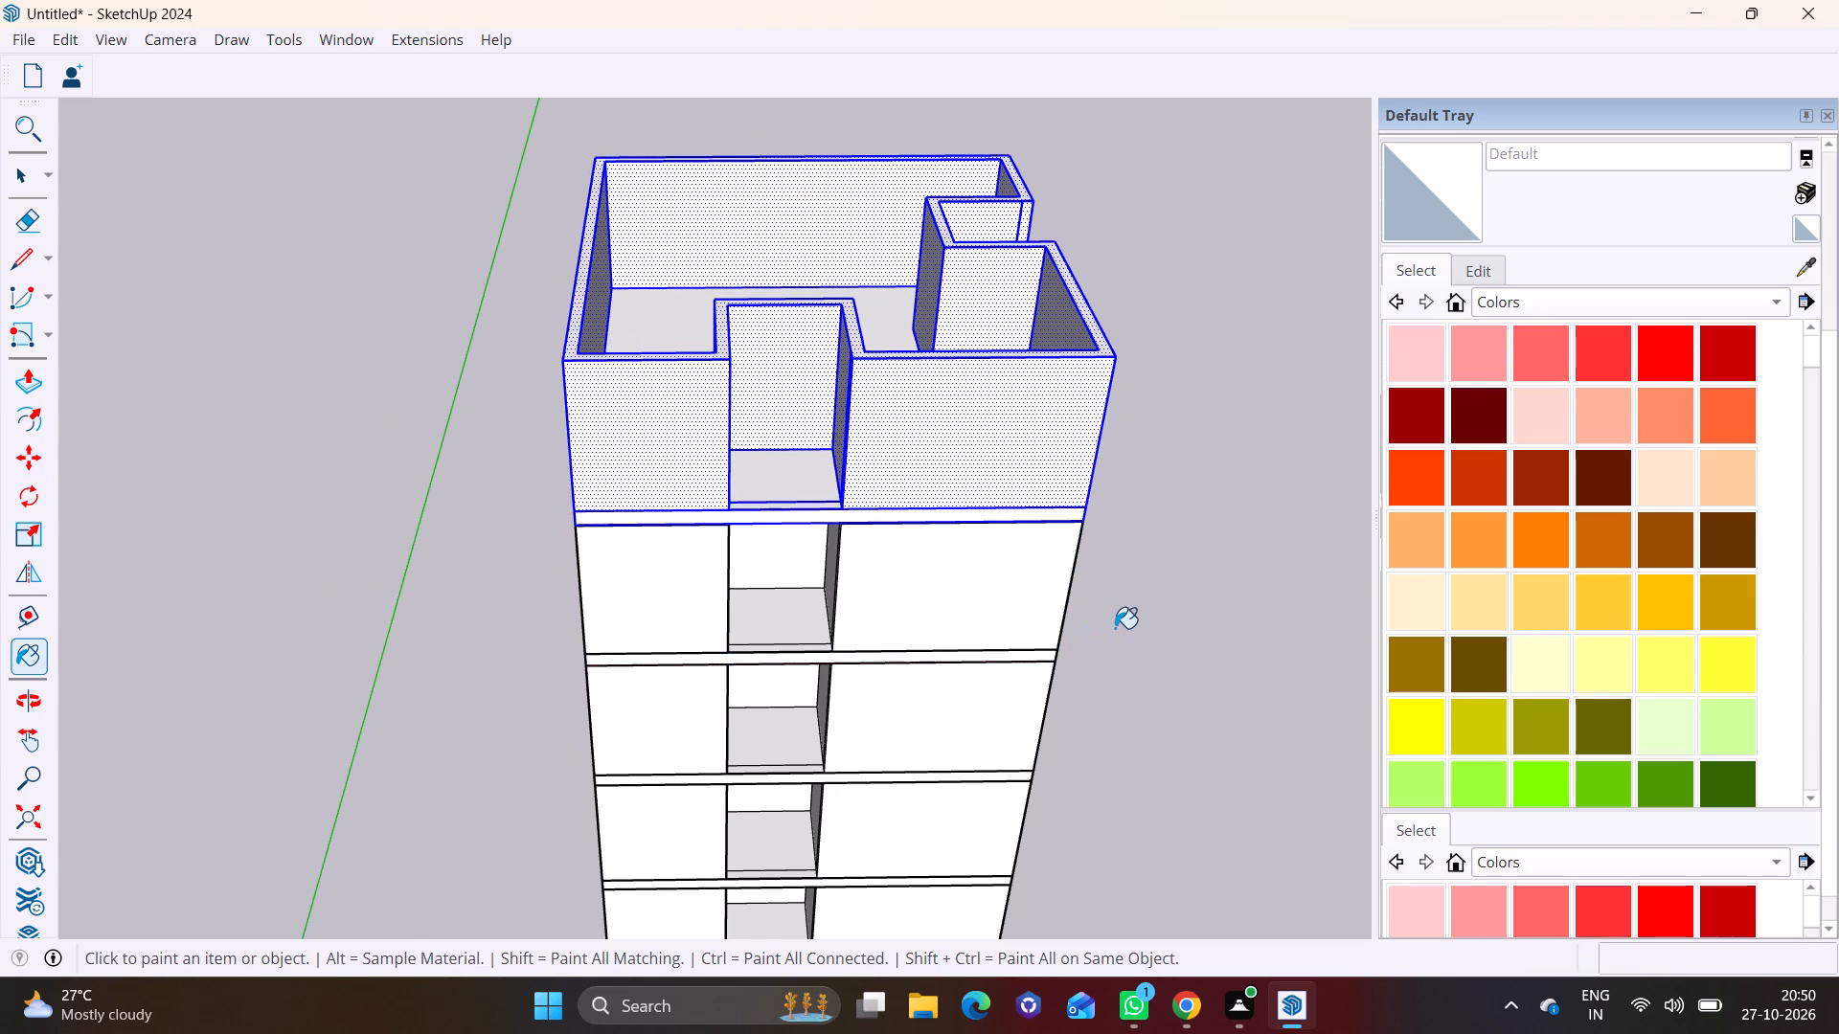
pyautogui.click(1115, 628)
pyautogui.press('space')
pyautogui.click(1117, 627)
# Examine the stacked five-storey building from several sides and look down into the top storey.
pyautogui.moveTo(1091, 618); pyautogui.dragTo(393, 701, button='middle')
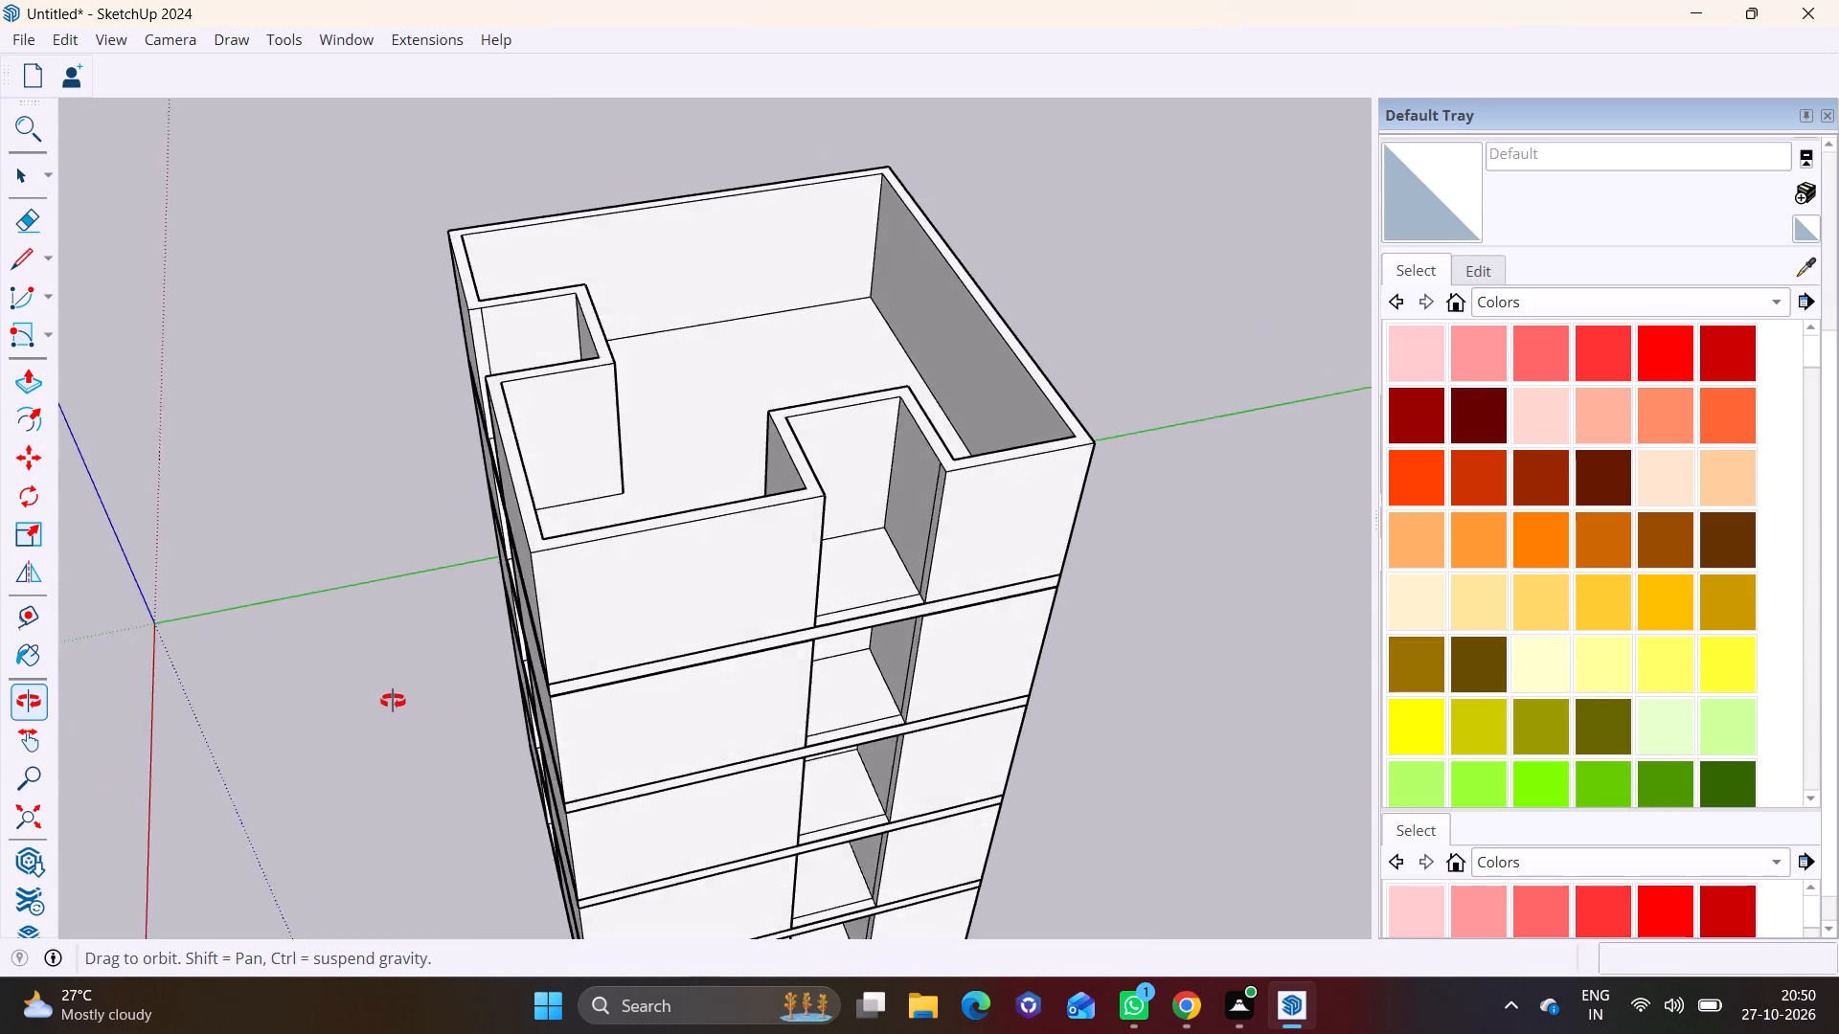
pyautogui.moveTo(393, 701); pyautogui.dragTo(393, 617, button='middle')
pyautogui.scroll(-6, 433, 623)
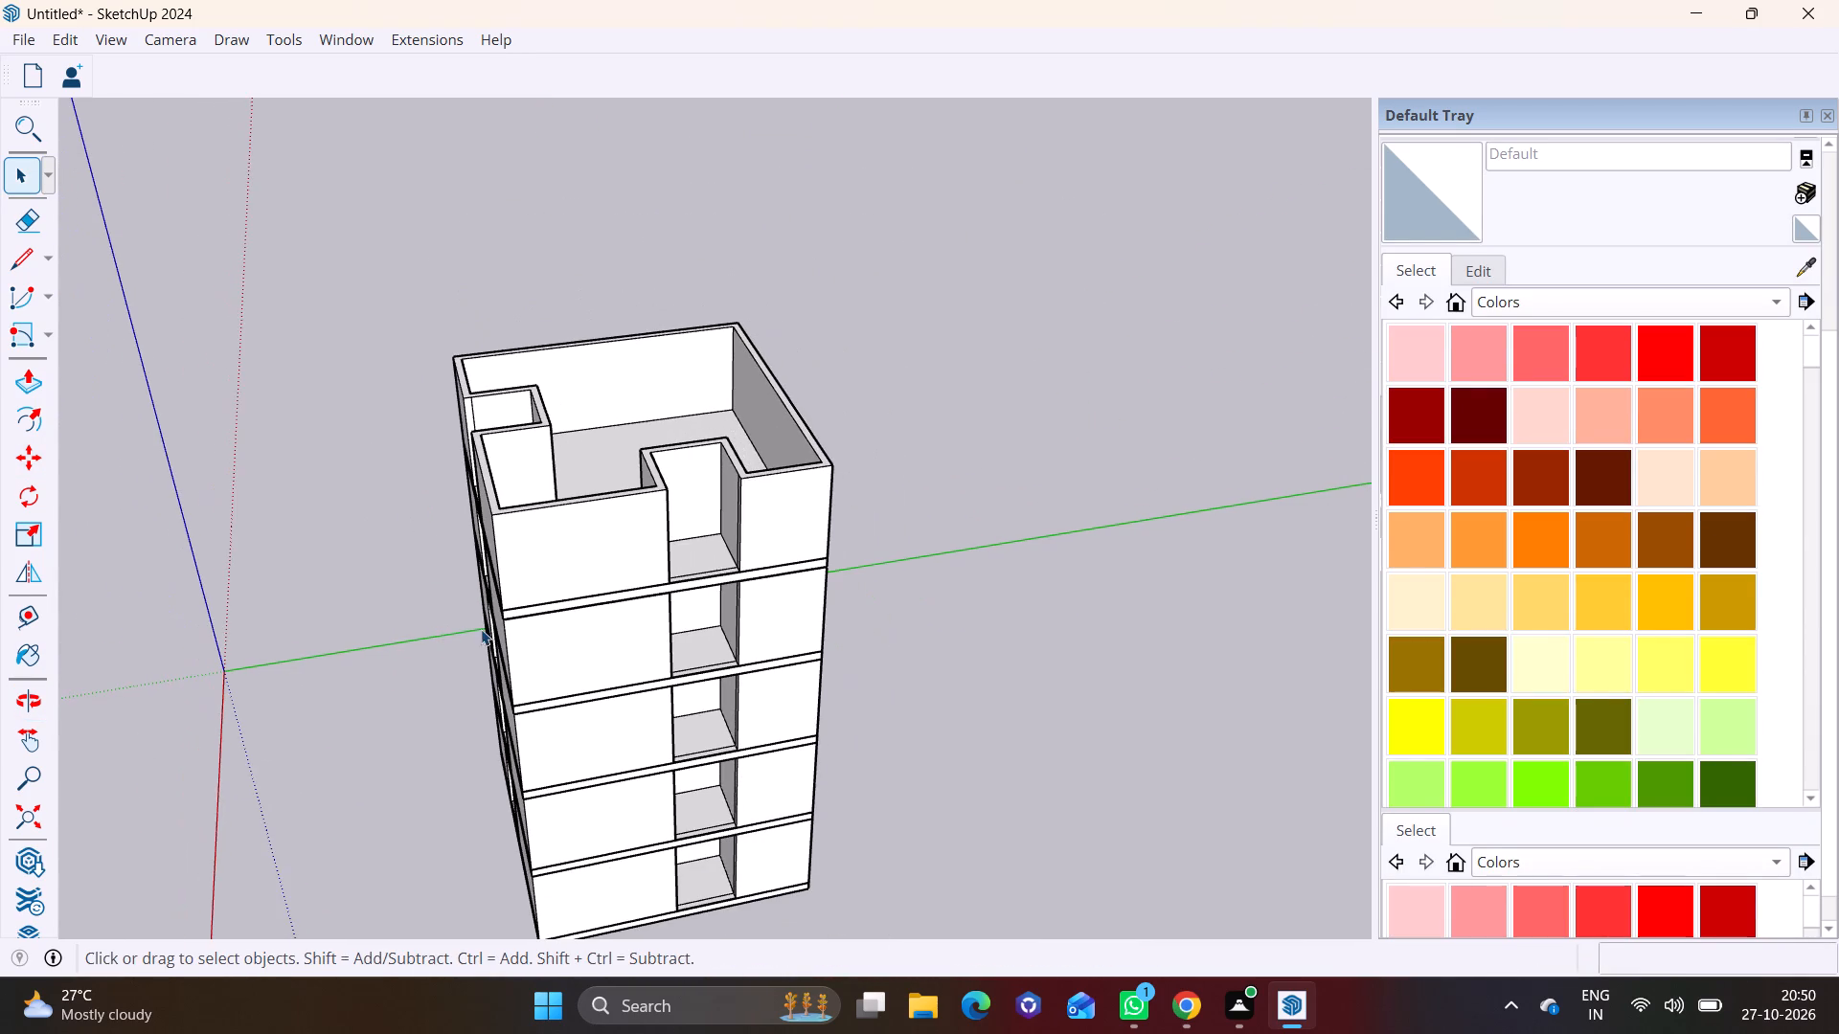
pyautogui.keyDown('shift'); pyautogui.moveTo(482, 629); pyautogui.dragTo(568, 581, button='middle'); pyautogui.keyUp('shift')
pyautogui.moveTo(600, 606); pyautogui.dragTo(739, 636, button='middle')
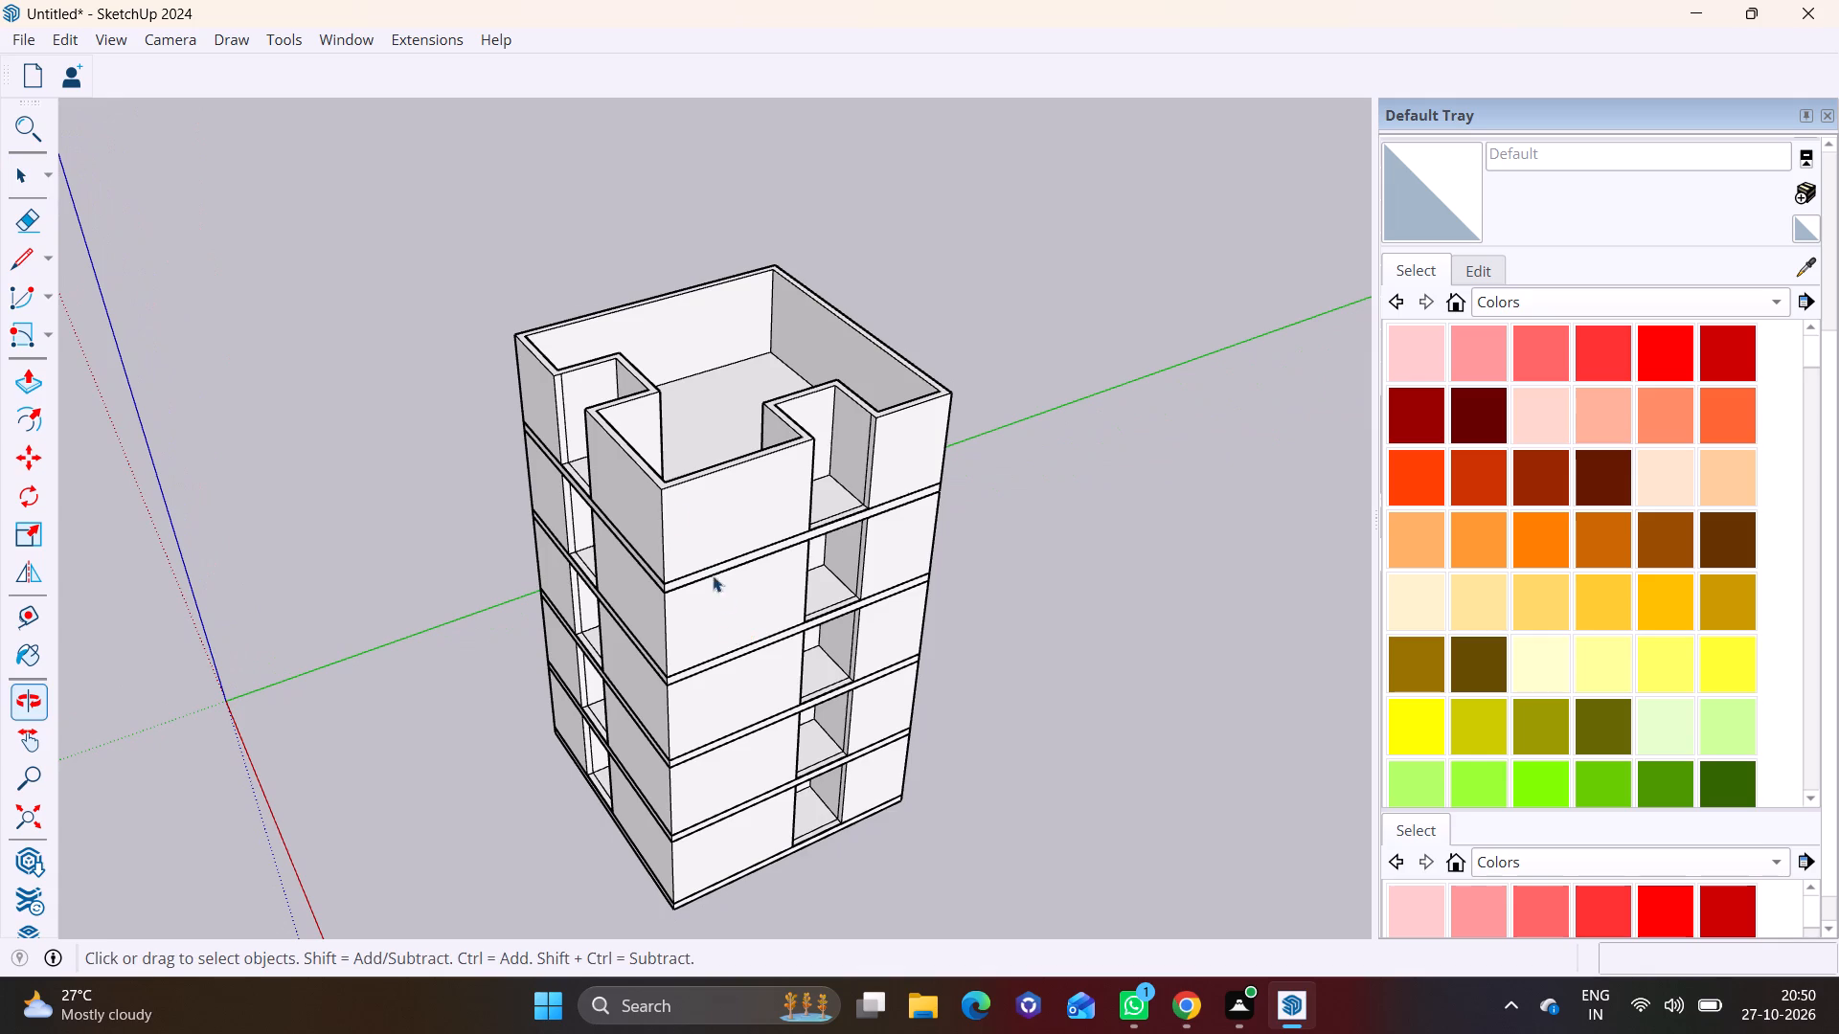
pyautogui.scroll(2, 659, 517)
pyautogui.keyDown('shift'); pyautogui.moveTo(632, 567); pyautogui.dragTo(620, 630, button='middle'); pyautogui.keyUp('shift')
pyautogui.moveTo(685, 648); pyautogui.dragTo(992, 667, button='middle')
pyautogui.scroll(3, 433, 517)
pyautogui.moveTo(599, 547); pyautogui.dragTo(702, 772, button='middle')
pyautogui.keyDown('shift'); pyautogui.moveTo(534, 391); pyautogui.dragTo(464, 653, button='middle'); pyautogui.keyUp('shift')
pyautogui.moveTo(684, 694); pyautogui.dragTo(855, 641, button='middle')
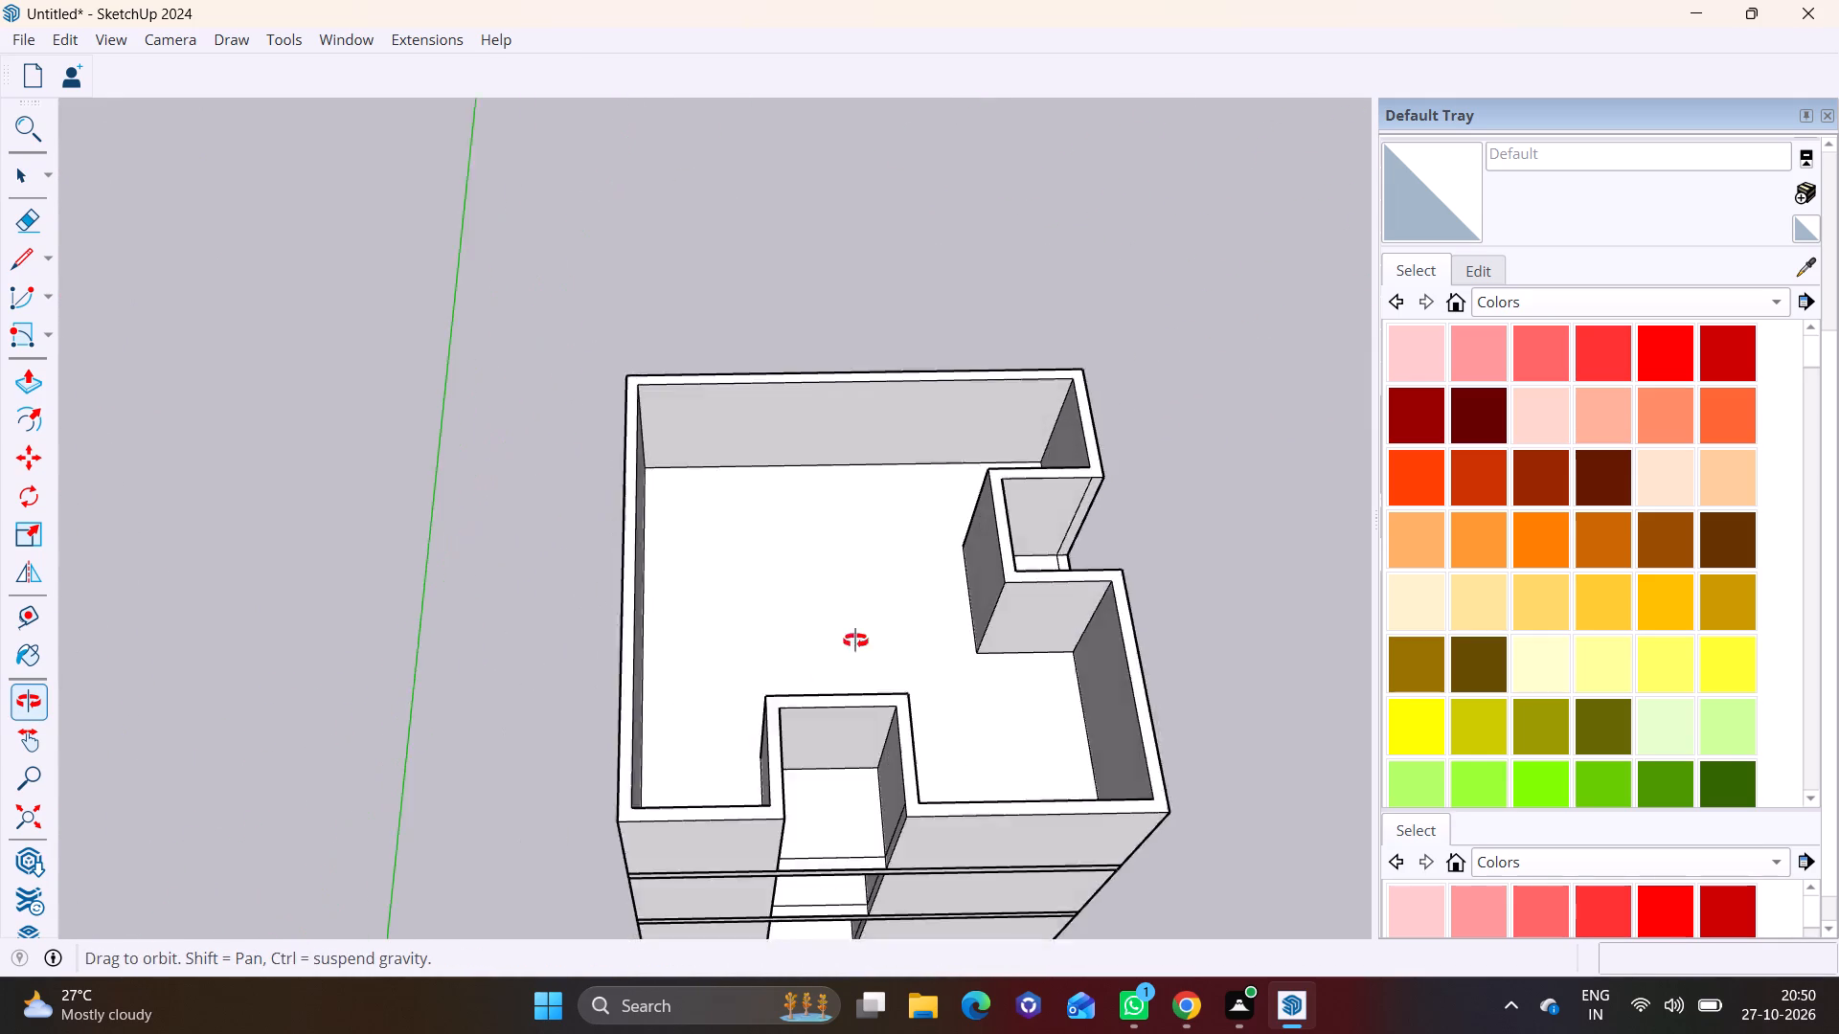
pyautogui.moveTo(855, 641); pyautogui.dragTo(827, 794, button='middle')
# Start a Rotated Rectangle on the top storey, with its baseline along the top outer edge of the wall opposite the front room.
pyautogui.click(53, 342)
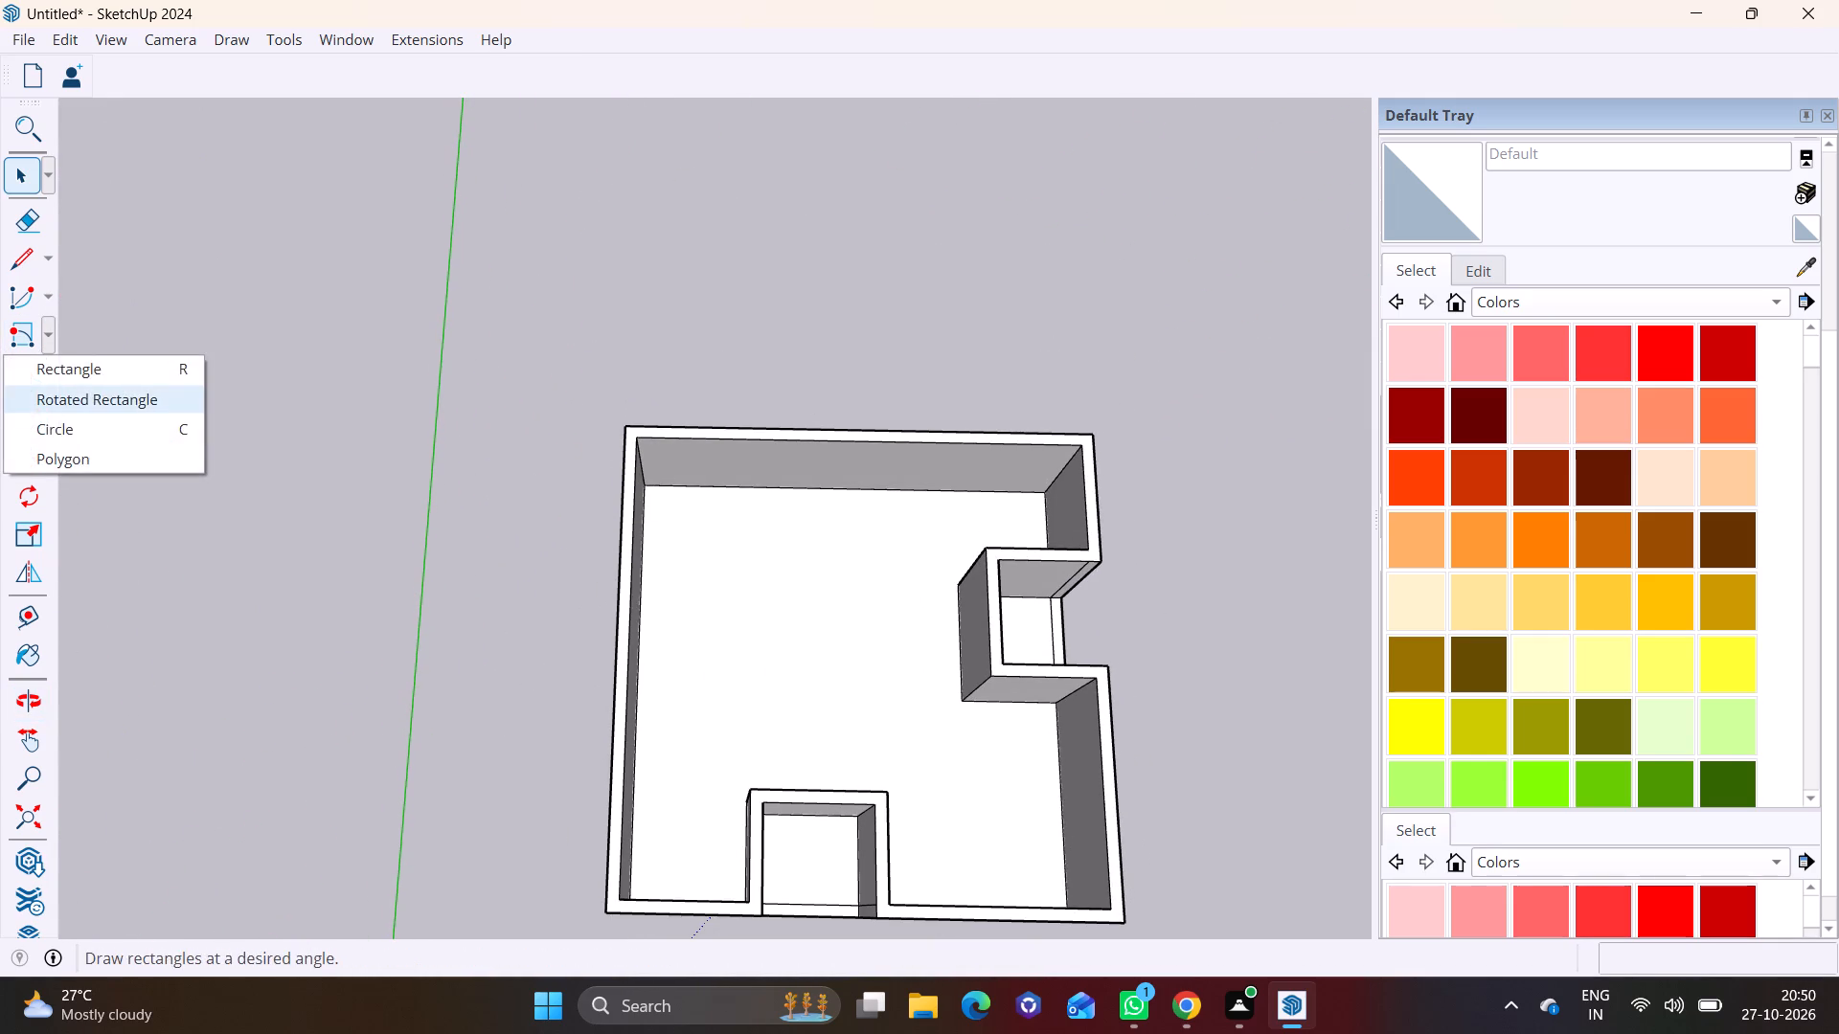
pyautogui.click(80, 404)
pyautogui.click(619, 425)
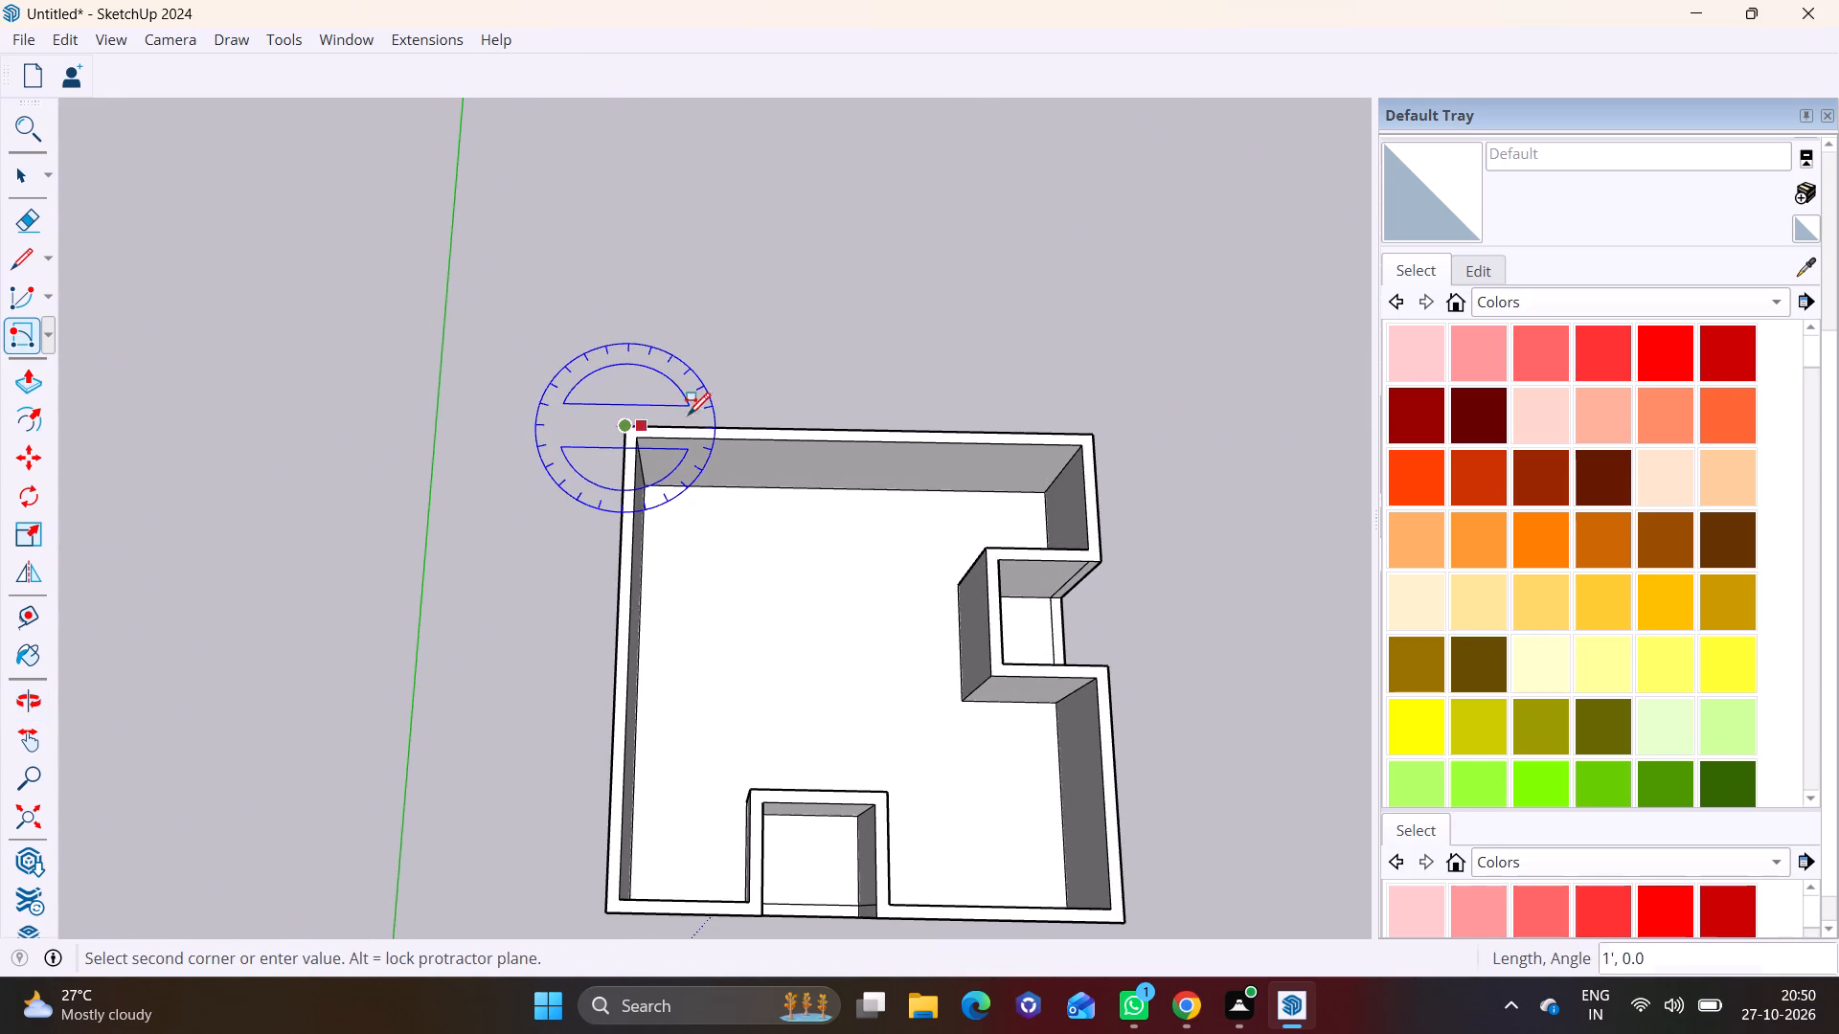
pyautogui.click(1091, 428)
pyautogui.moveTo(970, 507); pyautogui.dragTo(896, 313, button='middle')
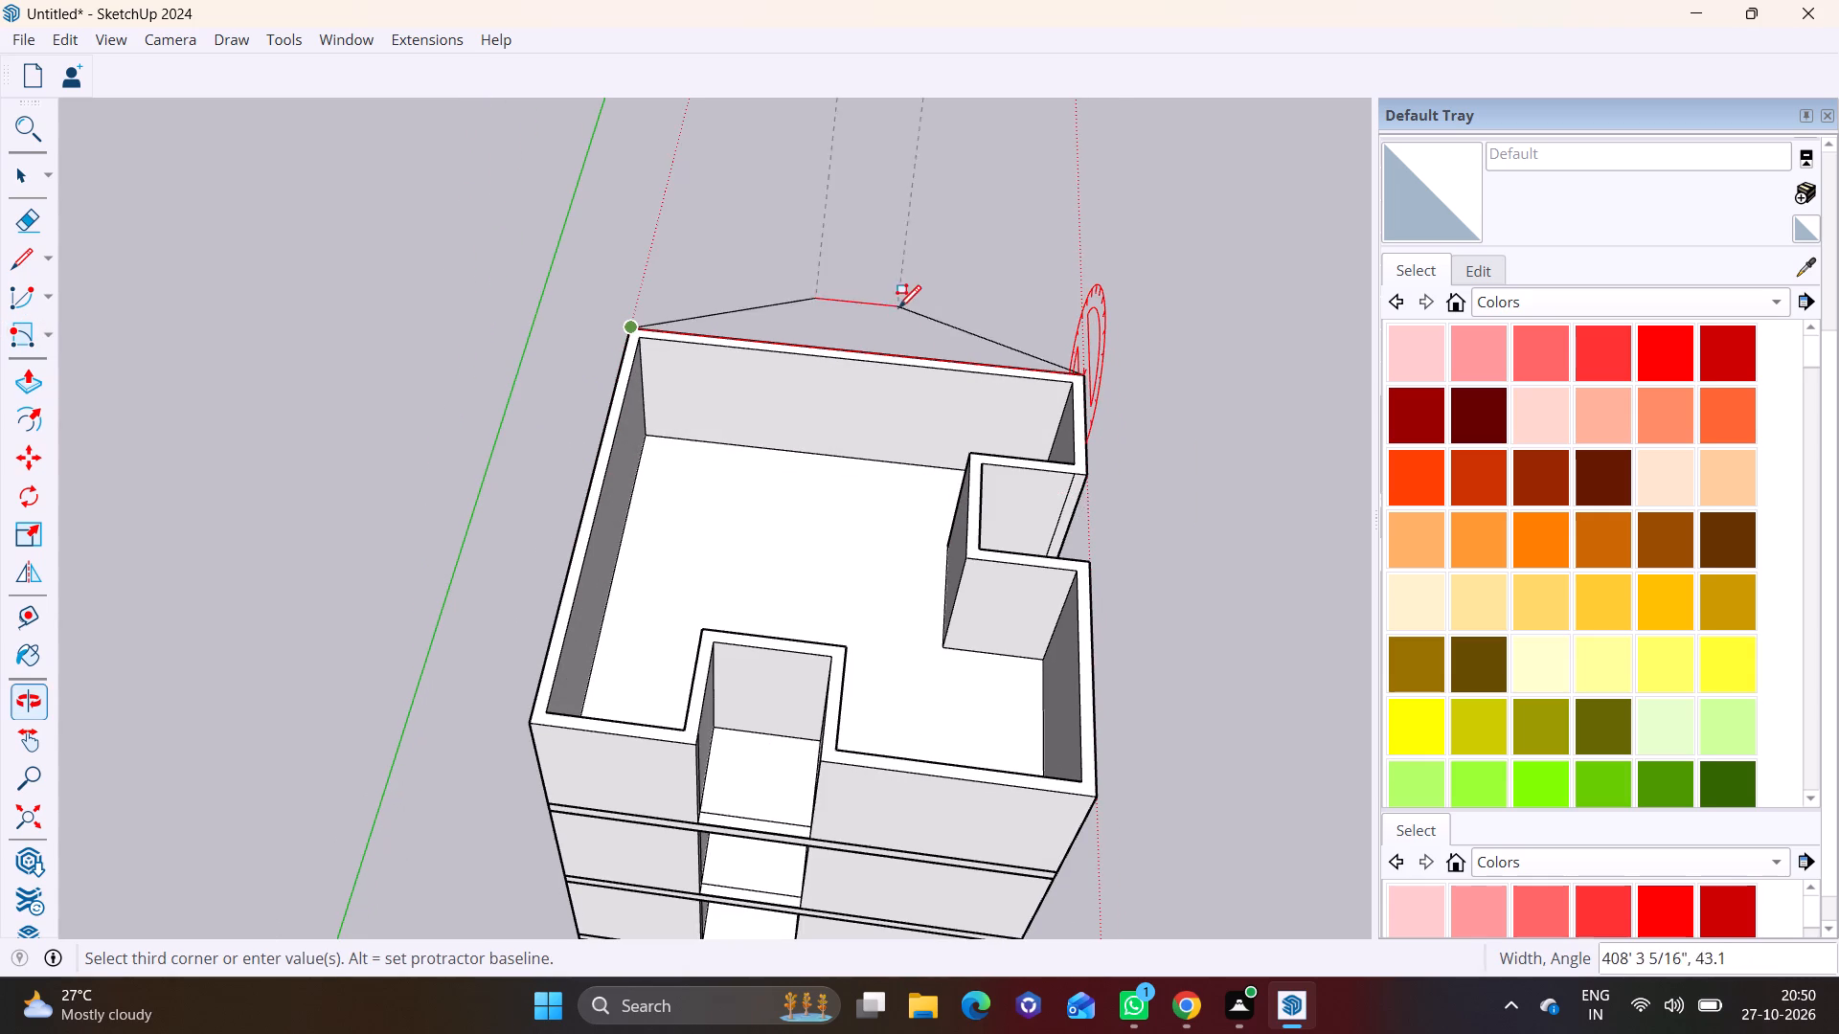
pyautogui.scroll(-6, 847, 365)
pyautogui.moveTo(925, 394); pyautogui.dragTo(419, 422, button='middle')
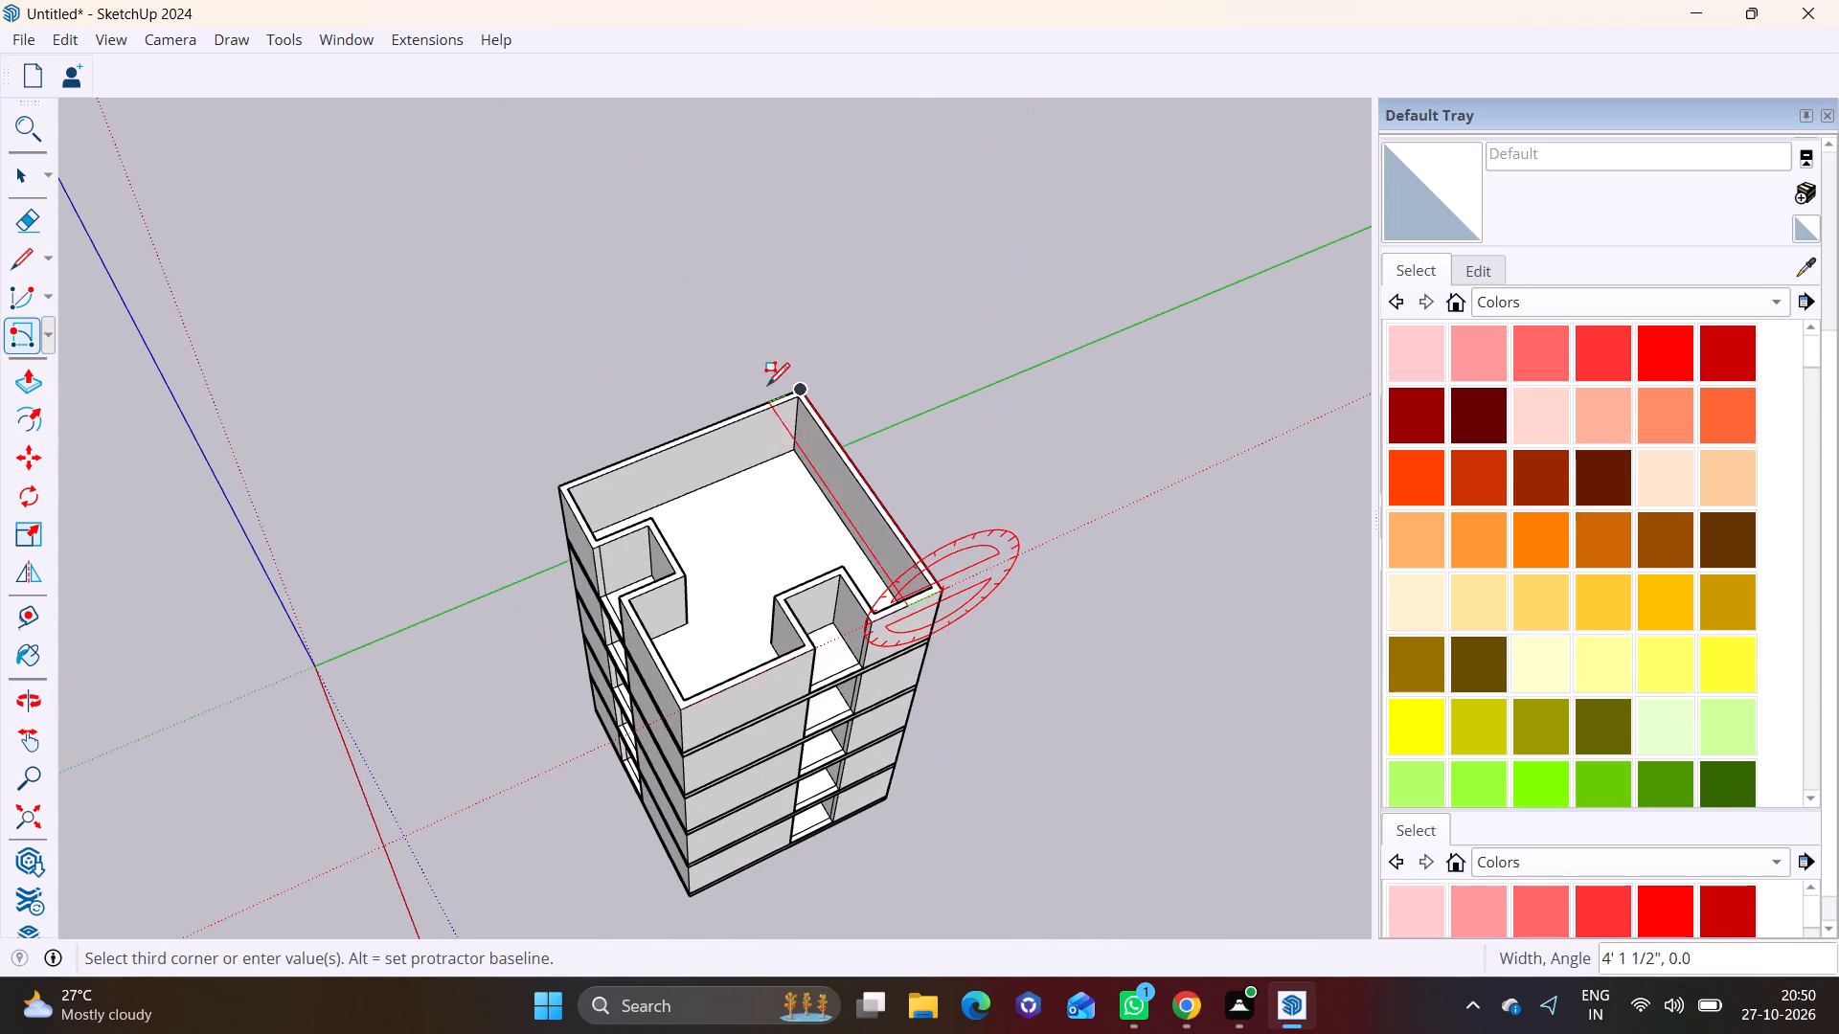
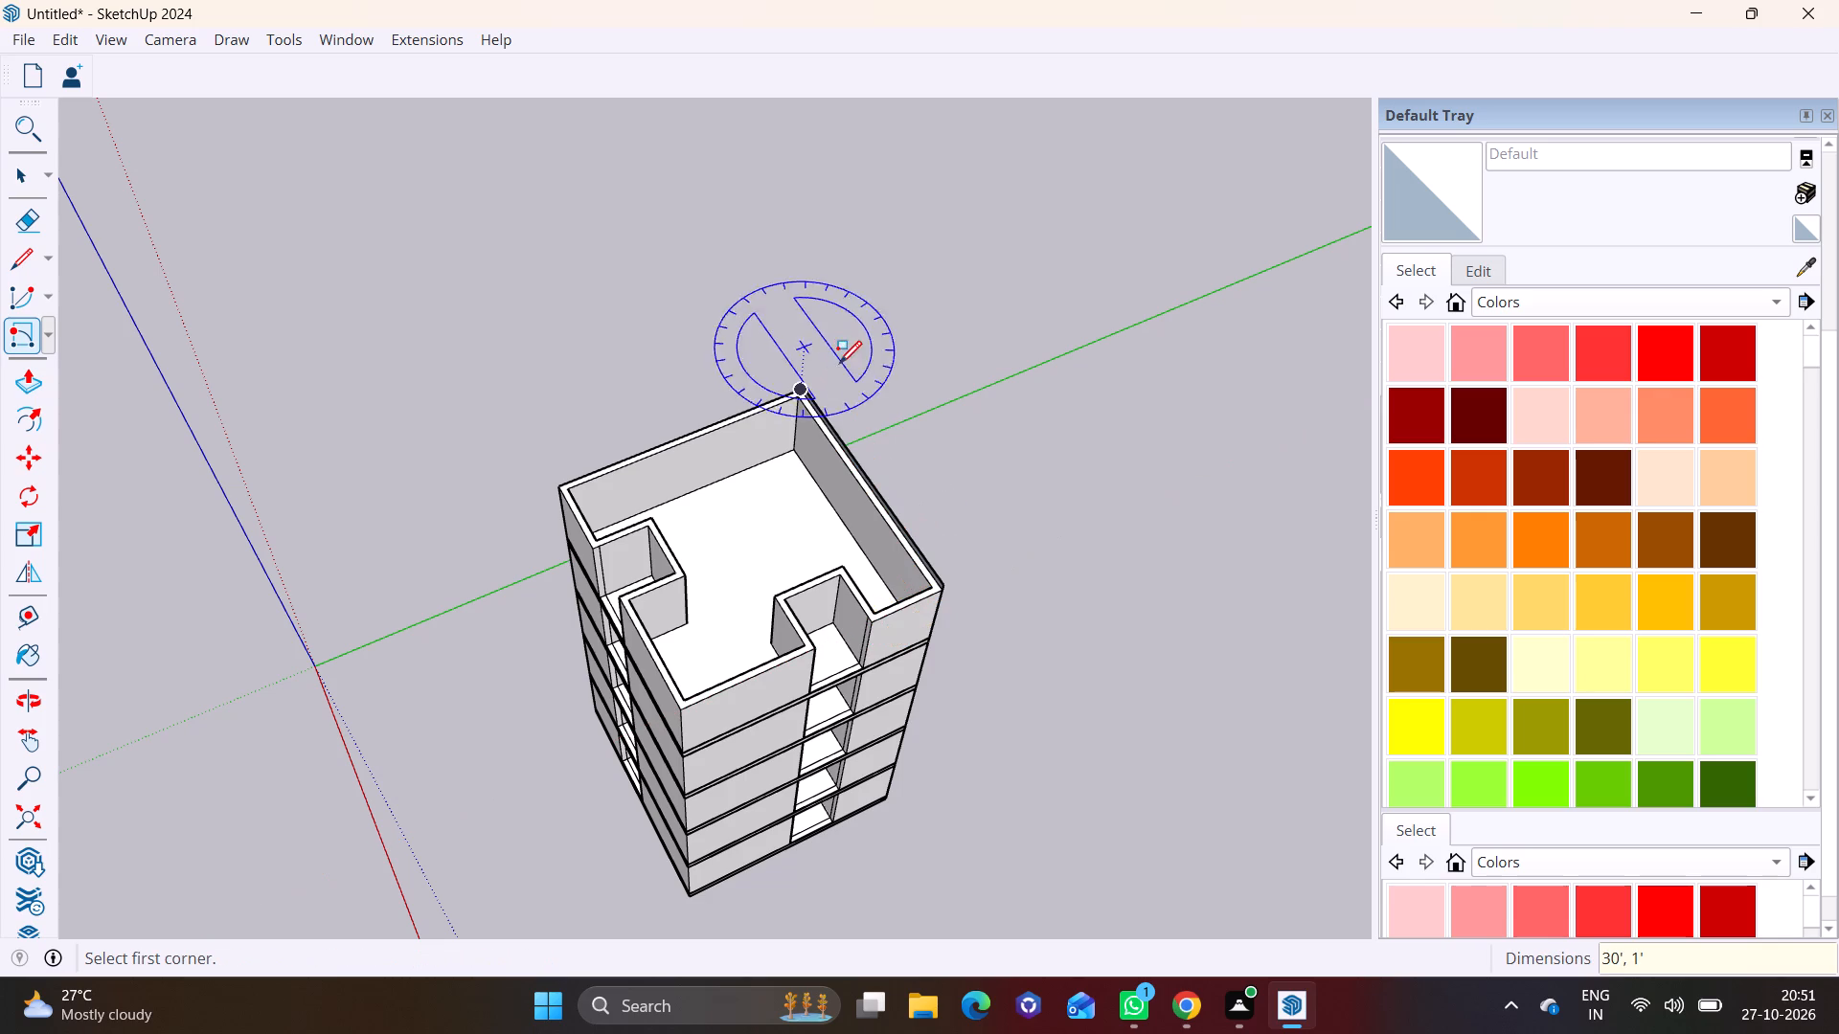
# Group the upright 30' by 1' rectangle on the top storey's outer wall edge together with its edges.
pyautogui.scroll(8, 988, 705)
pyautogui.press('b')
pyautogui.moveTo(837, 535); pyautogui.dragTo(996, 456, button='middle')
pyautogui.press('space')
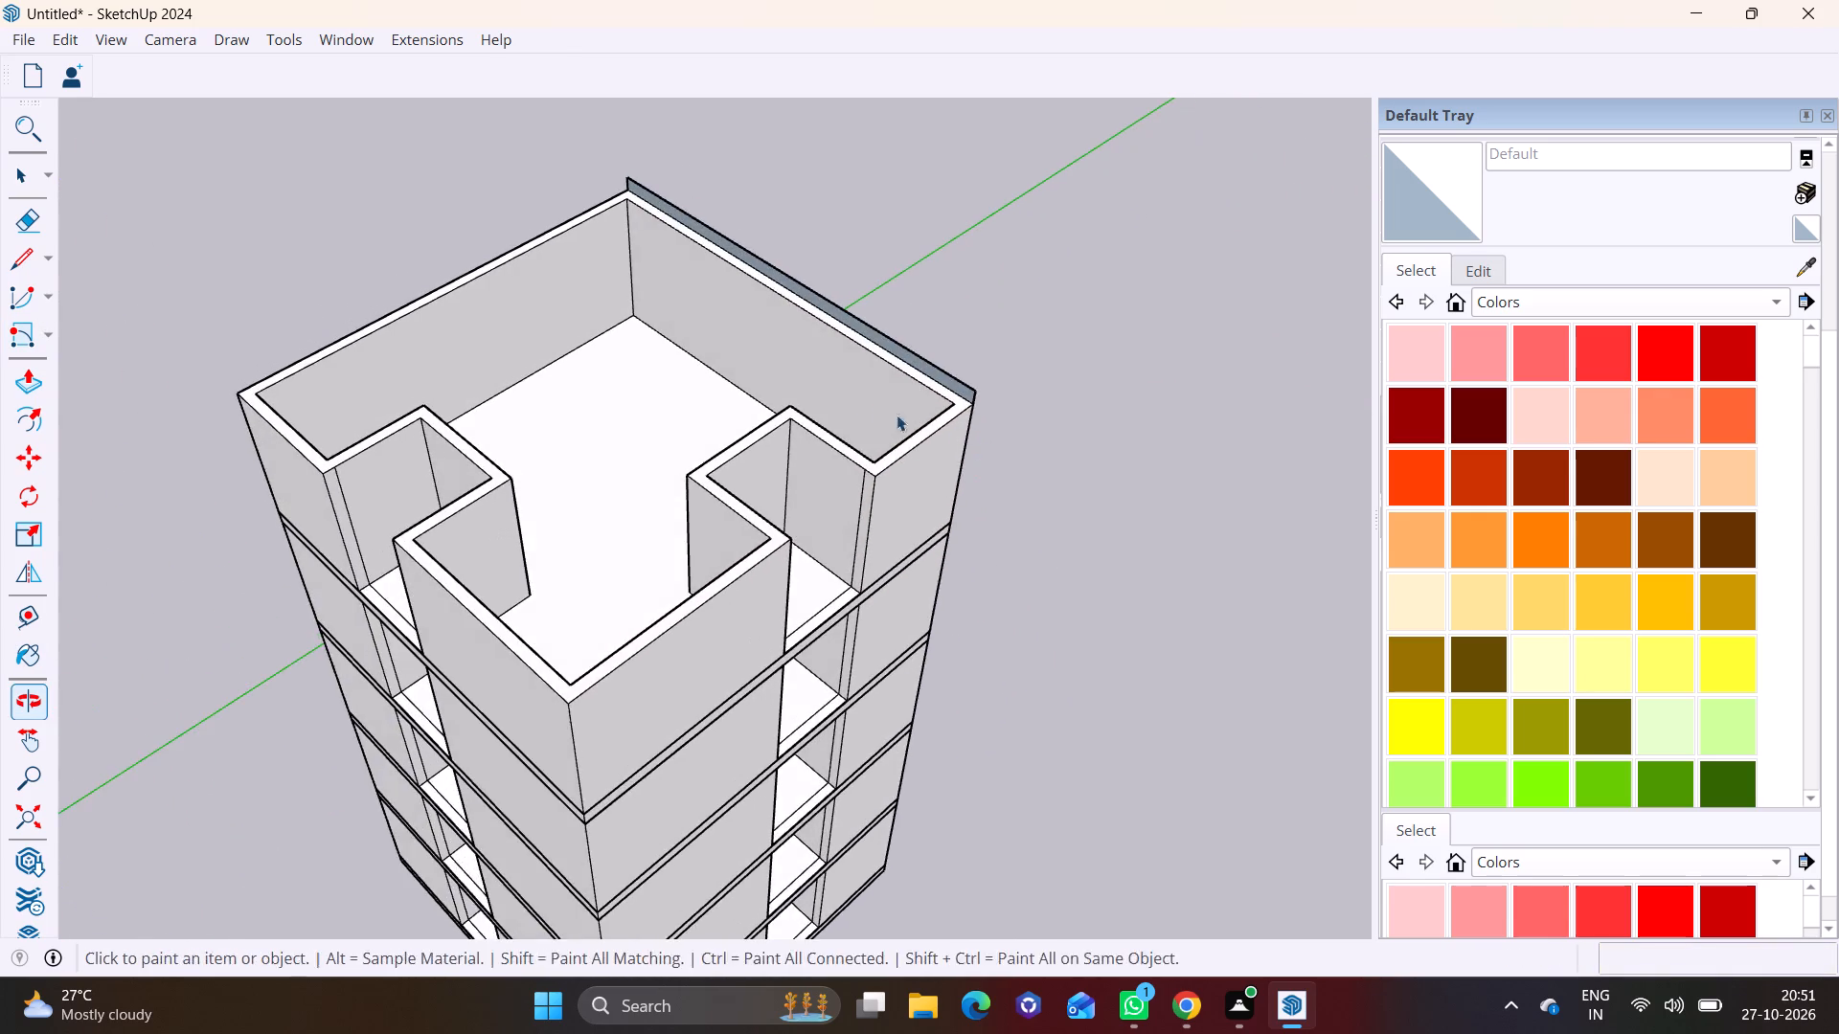
pyautogui.scroll(5, 858, 402)
pyautogui.moveTo(863, 435); pyautogui.dragTo(1000, 428, button='middle')
pyautogui.scroll(-3, 931, 285)
pyautogui.doubleClick(936, 287)
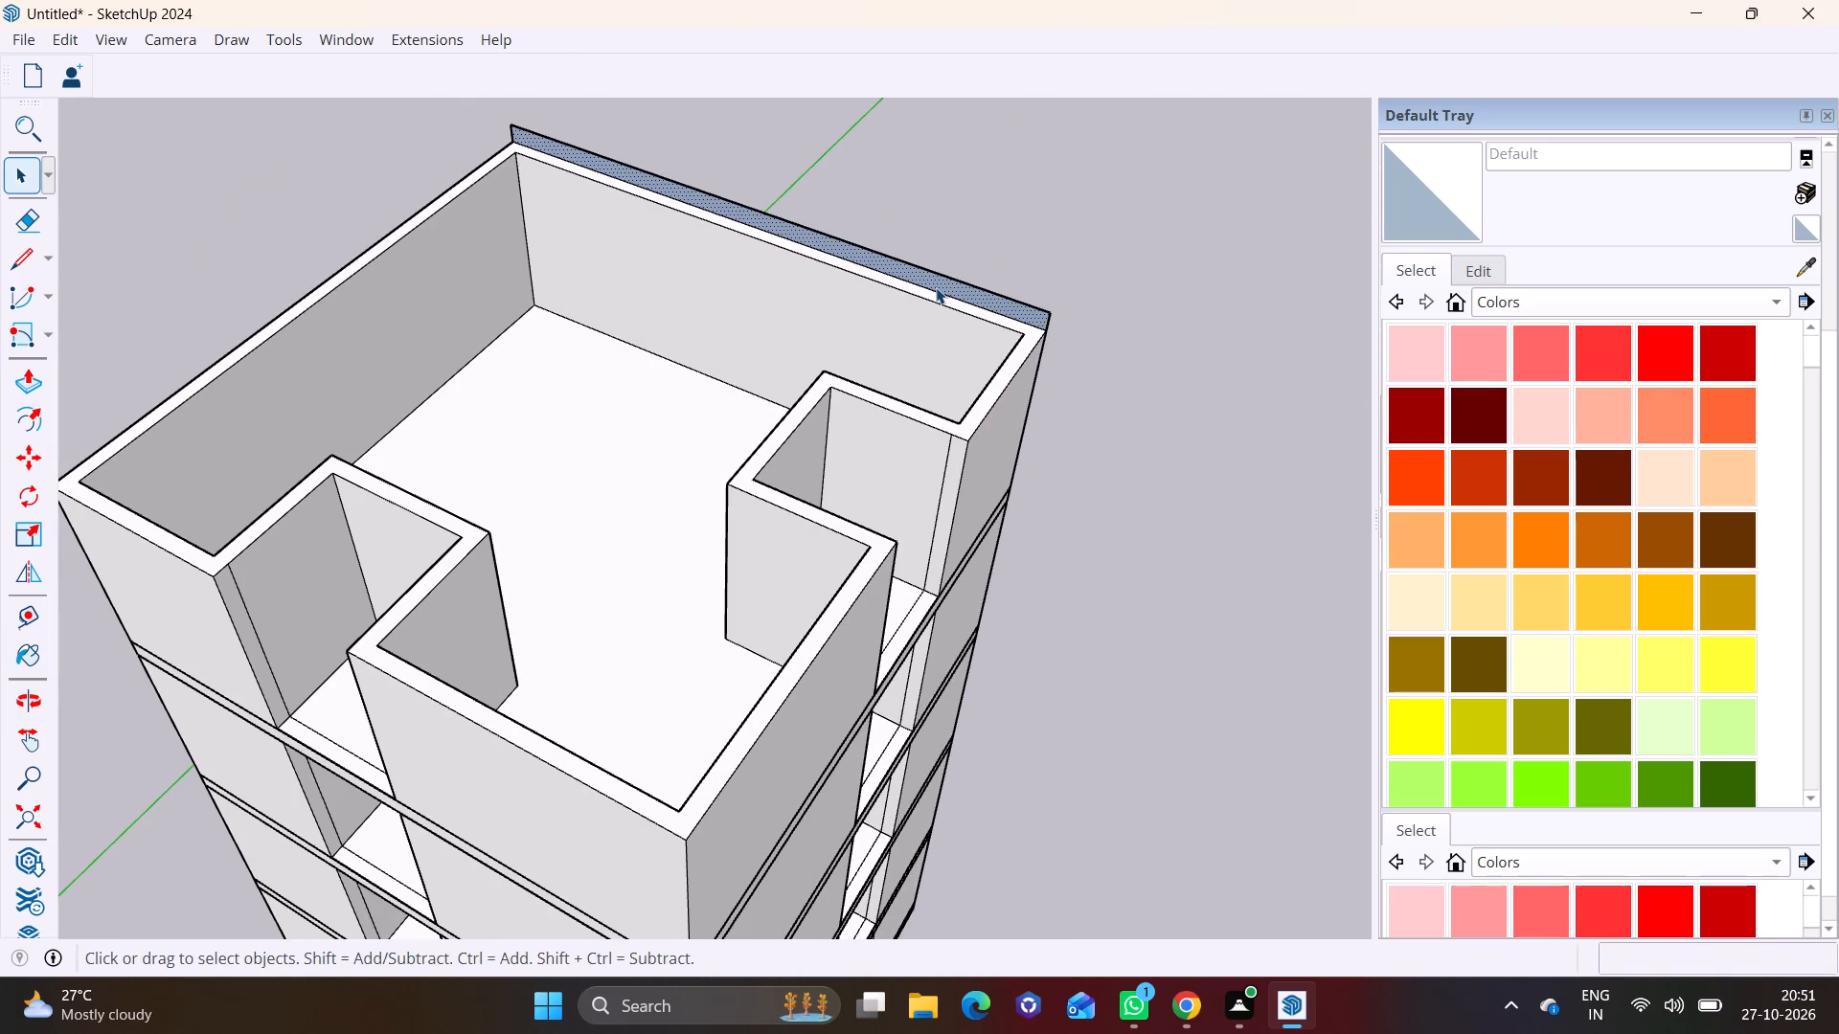
pyautogui.rightClick(936, 287)
pyautogui.click(1003, 515)
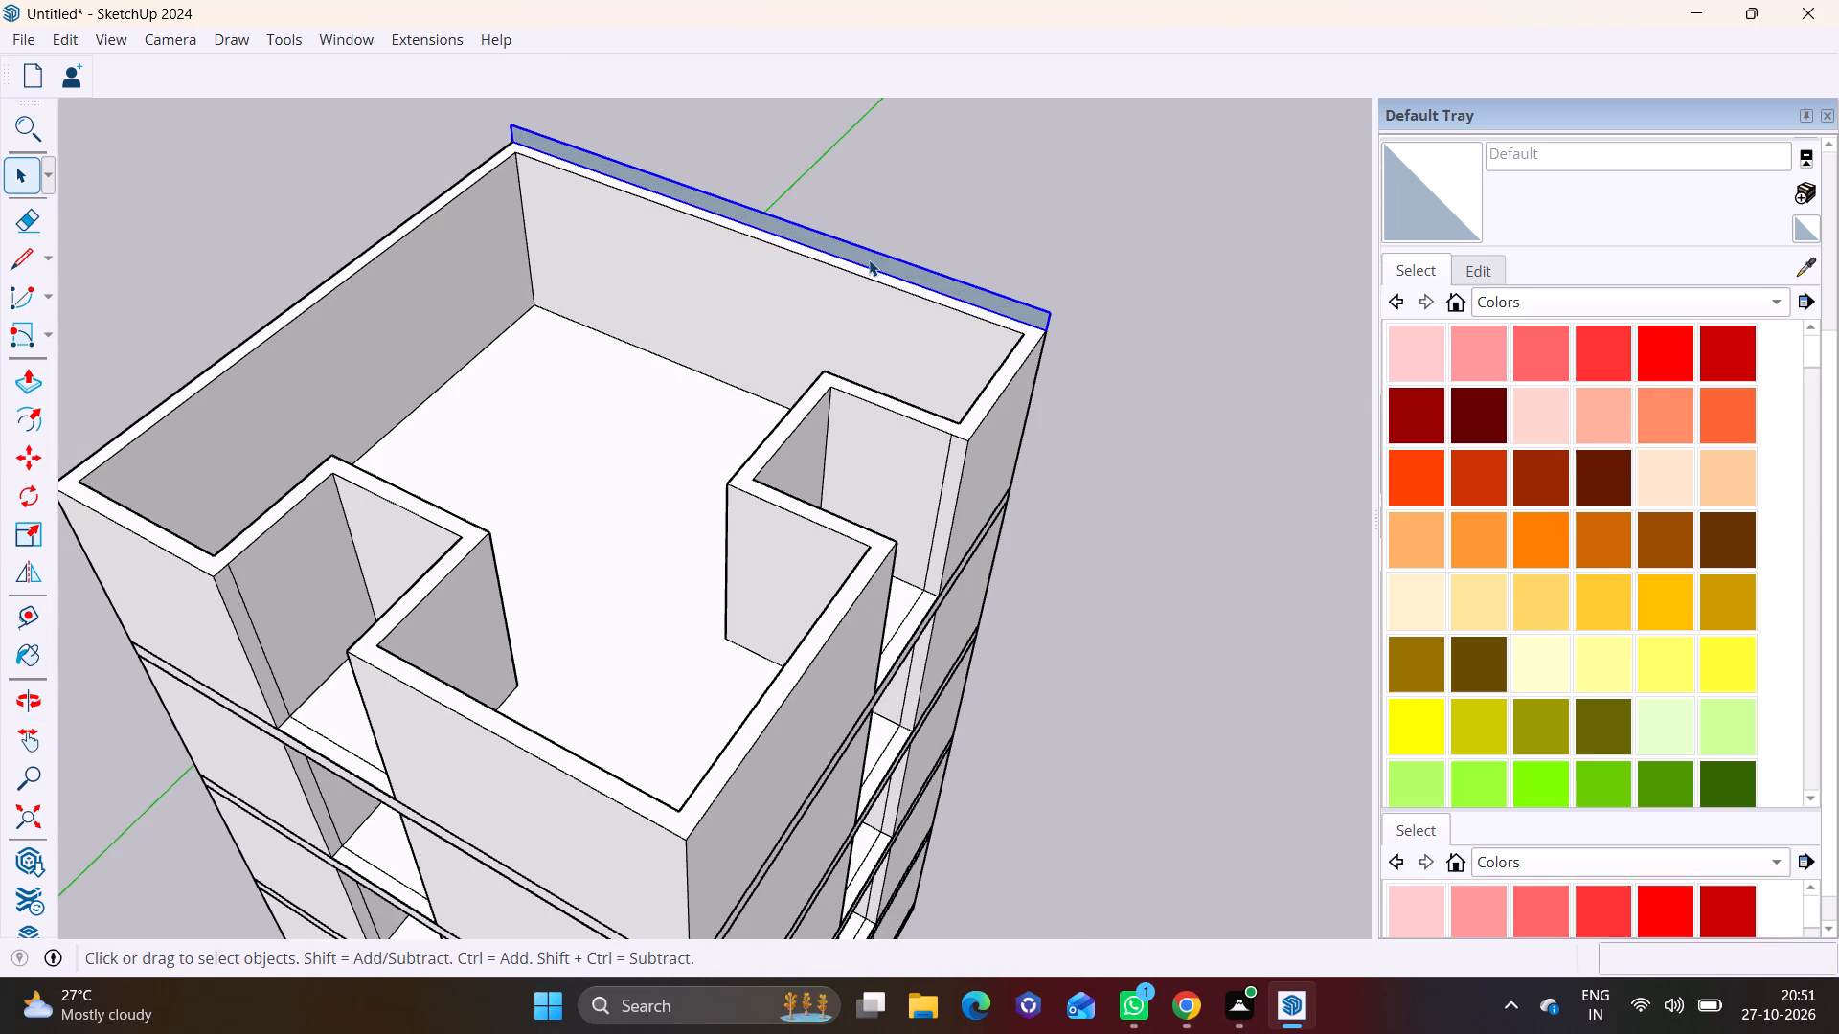
# Inside the new group, Push/Pull the upright face across the top storey to the front room's outer corner as a roof slab, and leave the group.
pyautogui.tripleClick(869, 259)
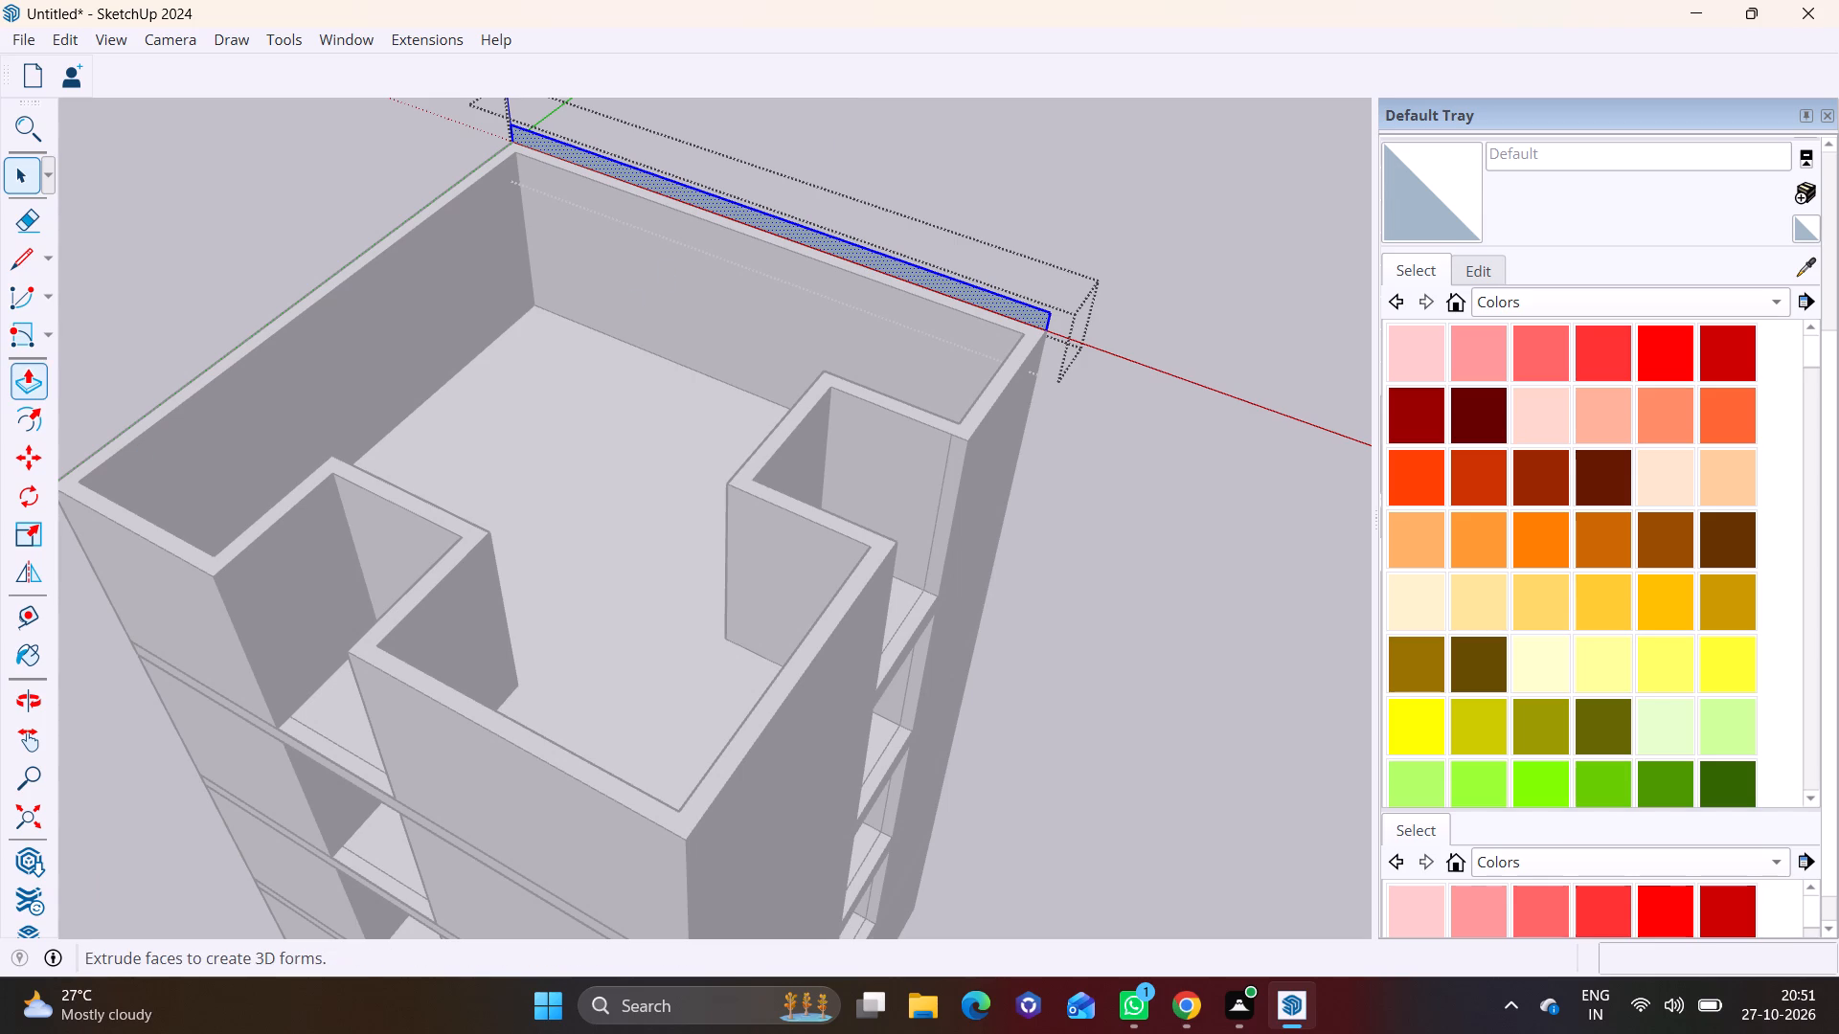
pyautogui.click(22, 384)
pyautogui.click(935, 274)
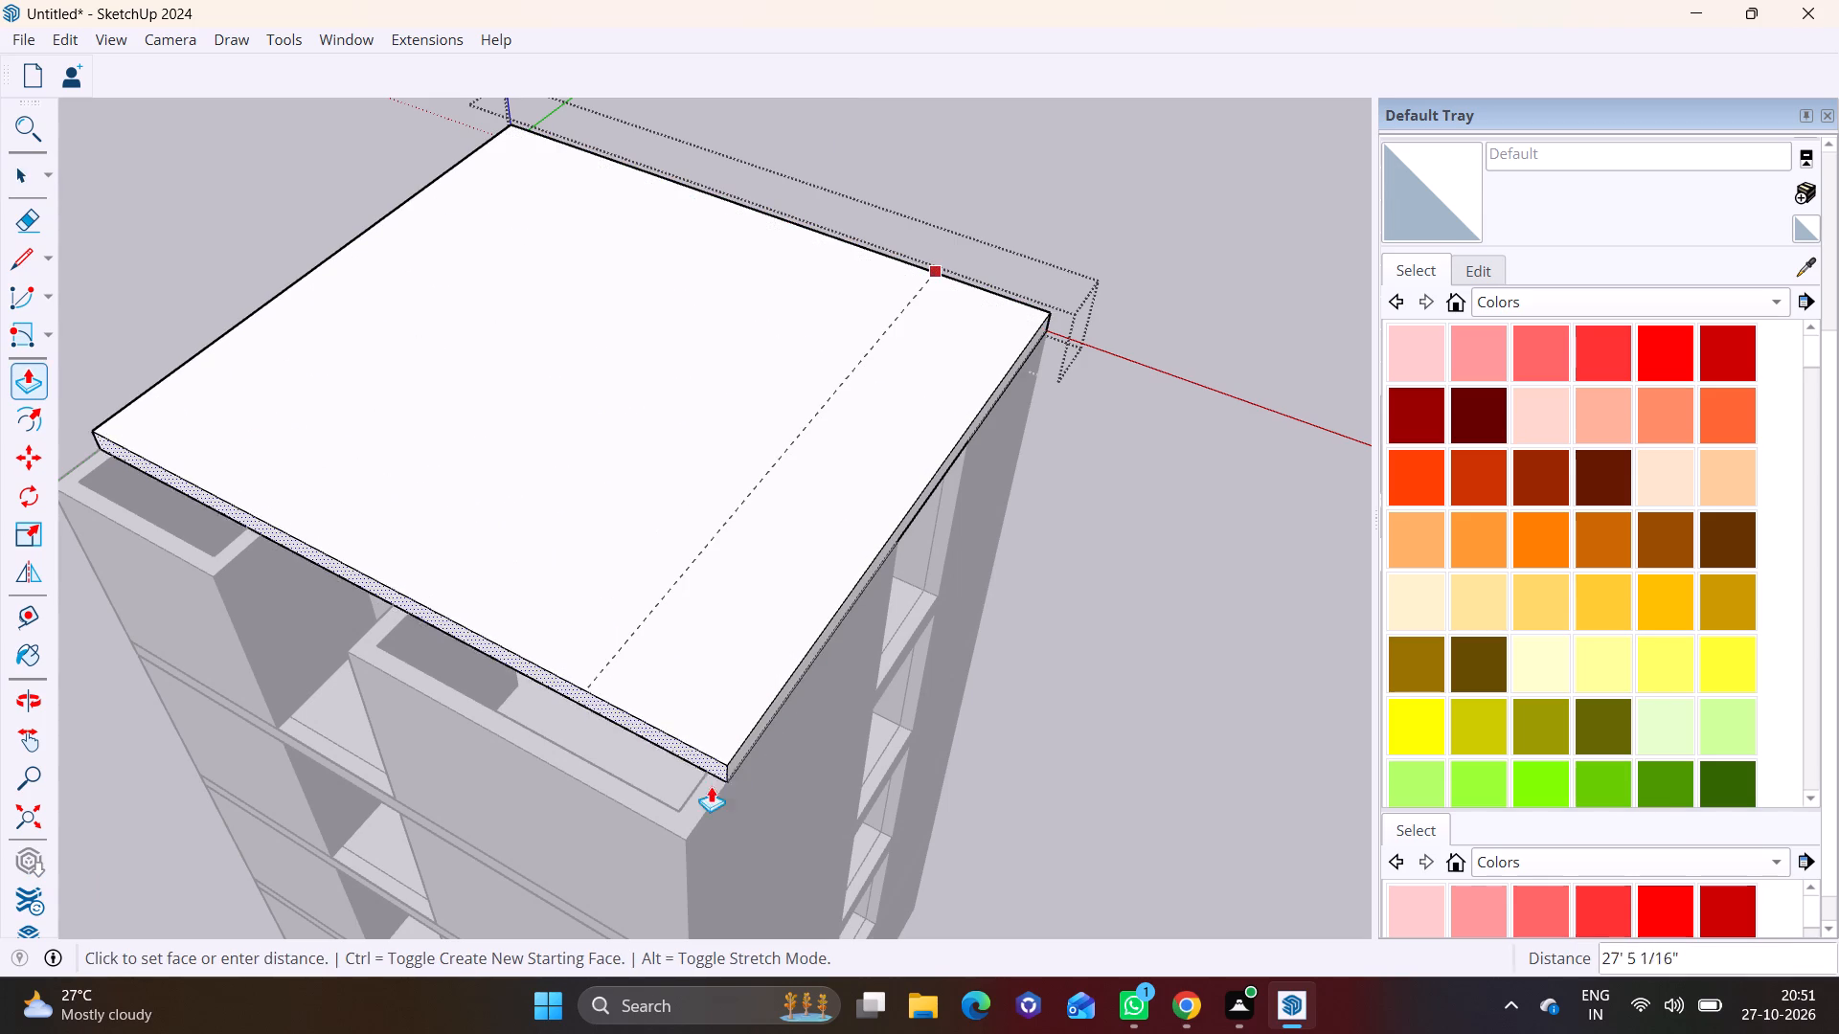
pyautogui.click(670, 836)
pyautogui.press('space')
pyautogui.click(1080, 686)
# Examine the capped five-storey building from above, from its sides and at eye level, checking the slabs and wall openings.
pyautogui.scroll(-5, 923, 615)
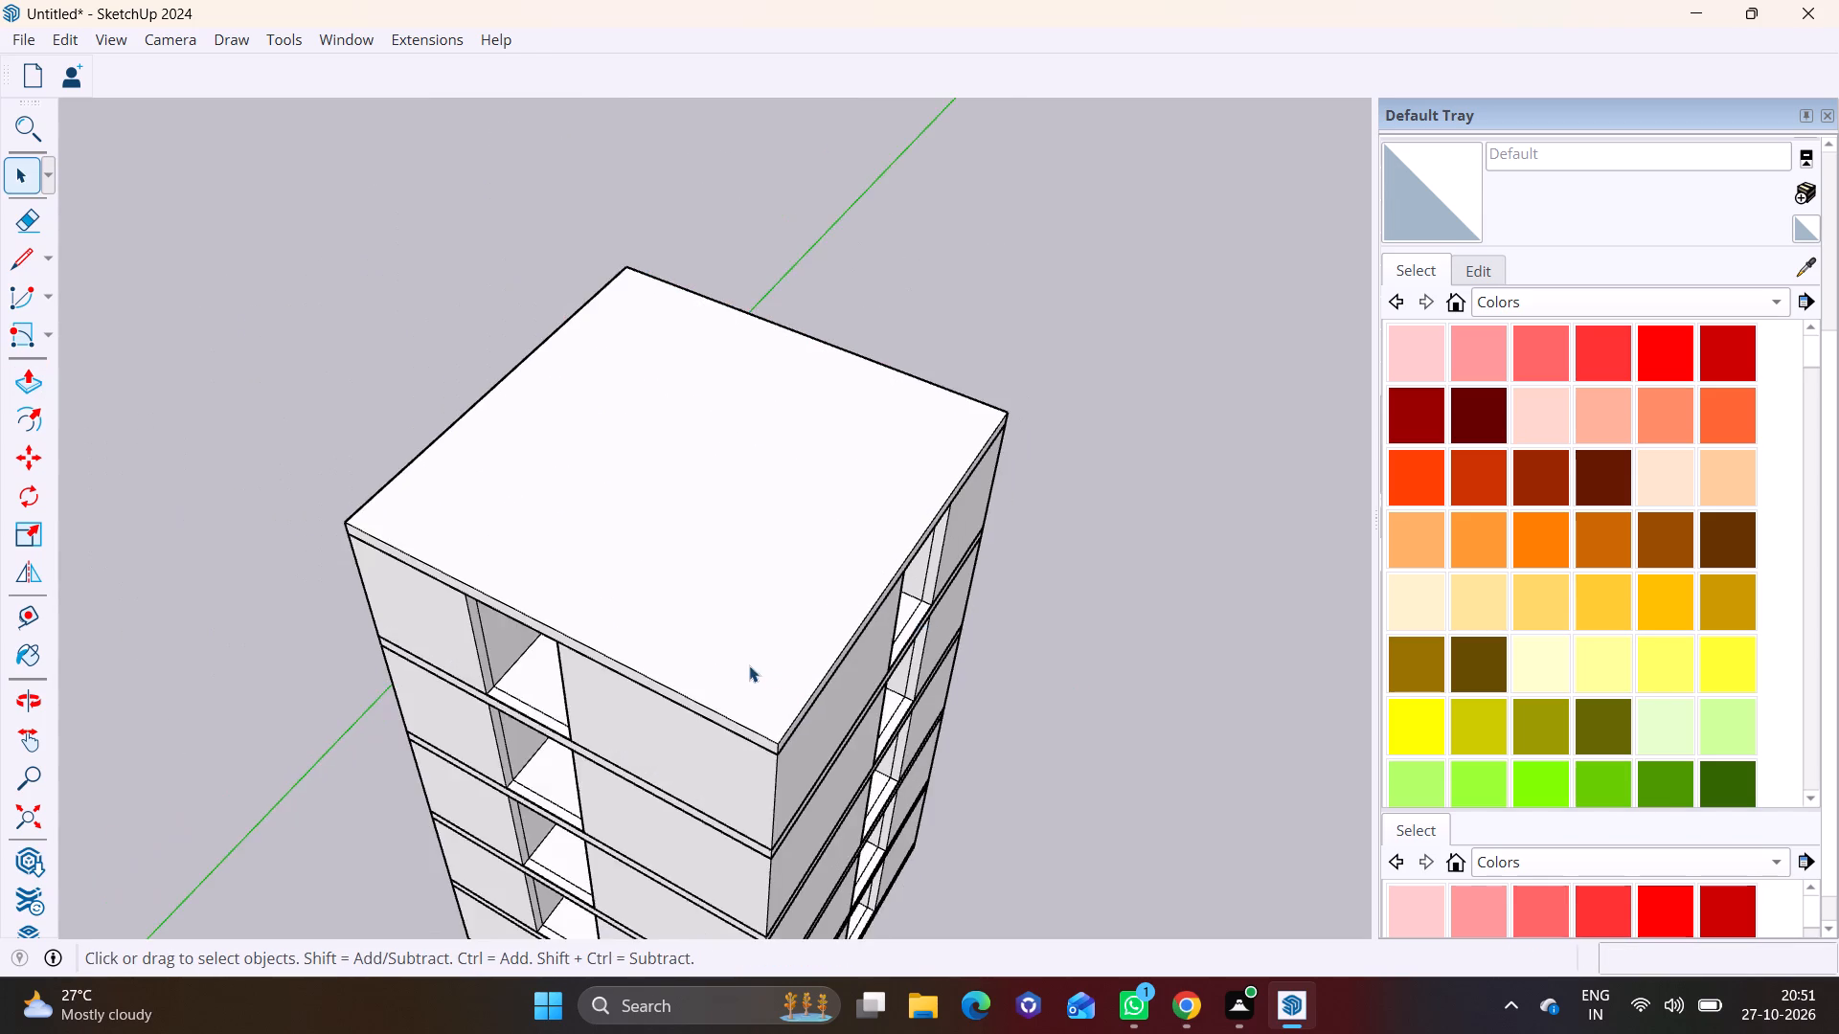
pyautogui.scroll(-2, 749, 665)
pyautogui.keyDown('shift'); pyautogui.moveTo(868, 713); pyautogui.dragTo(957, 318, button='middle'); pyautogui.keyUp('shift')
pyautogui.moveTo(944, 436); pyautogui.dragTo(1126, 261, button='middle')
pyautogui.scroll(-7, 736, 539)
pyautogui.moveTo(717, 544); pyautogui.dragTo(727, 519, button='middle')
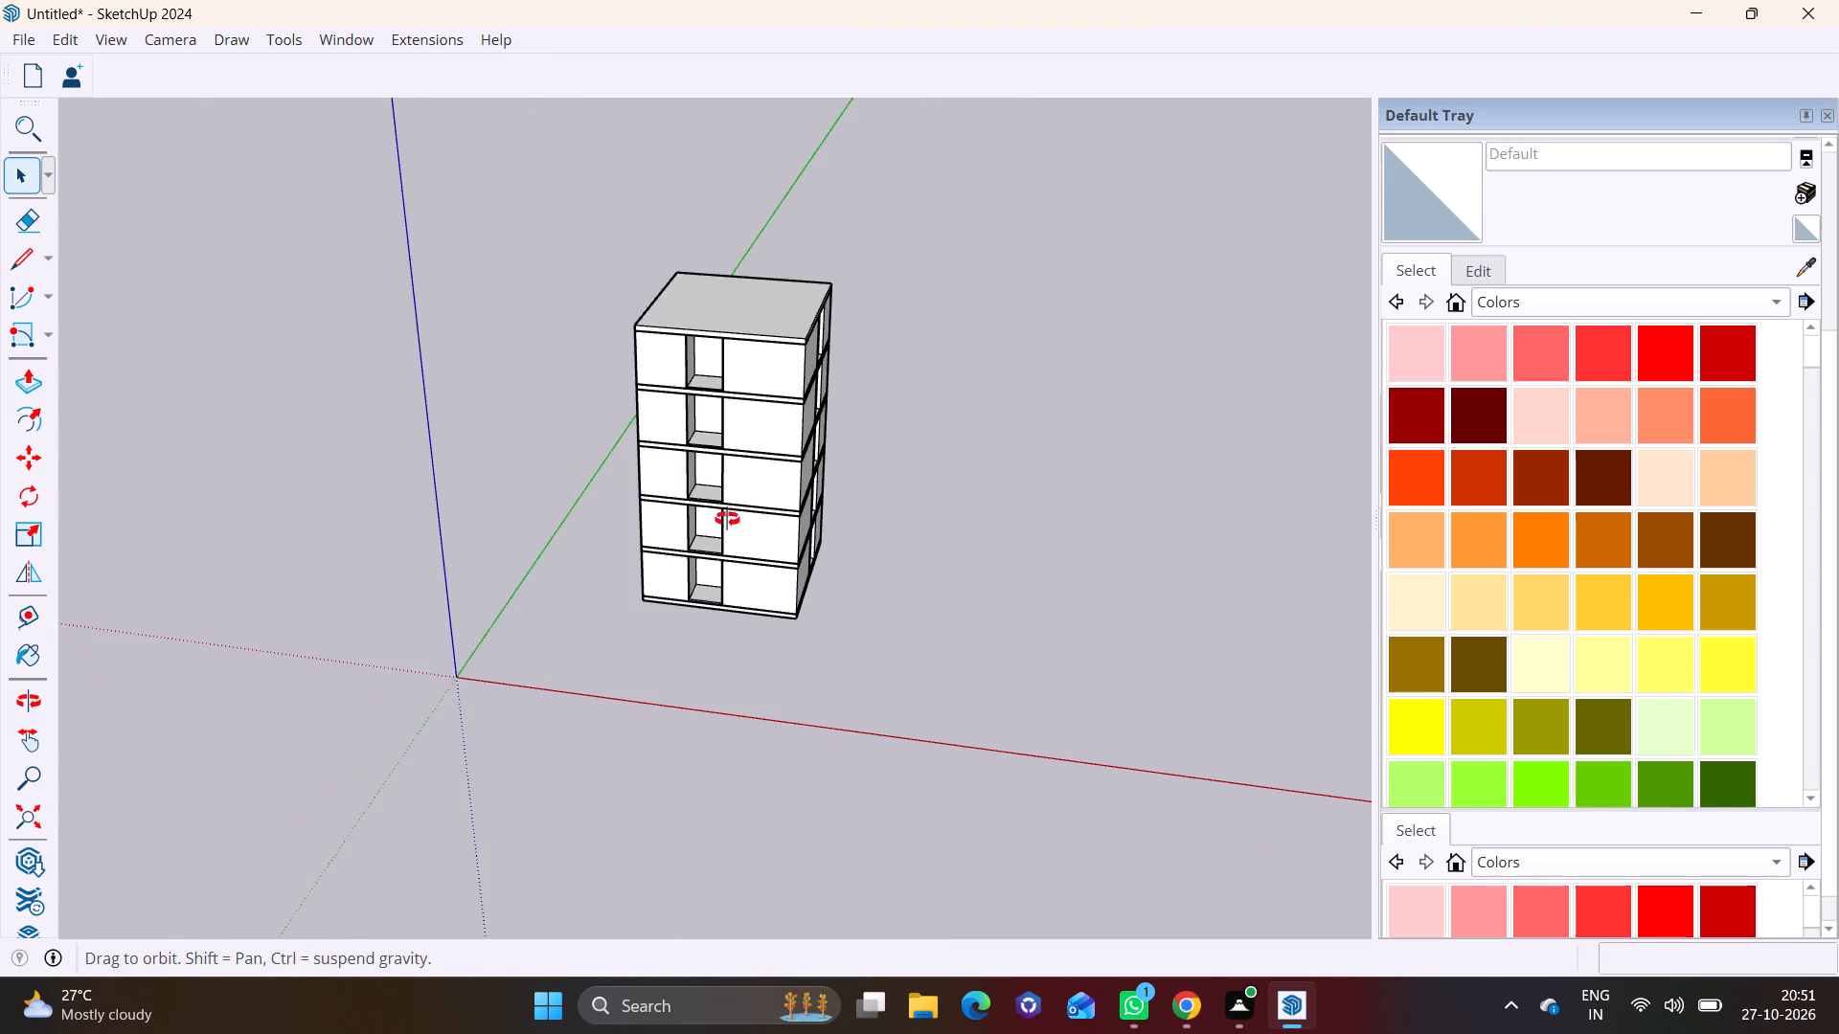
pyautogui.moveTo(727, 519); pyautogui.dragTo(764, 430, button='middle')
pyautogui.scroll(4, 665, 435)
pyautogui.moveTo(650, 445); pyautogui.dragTo(418, 483, button='middle')
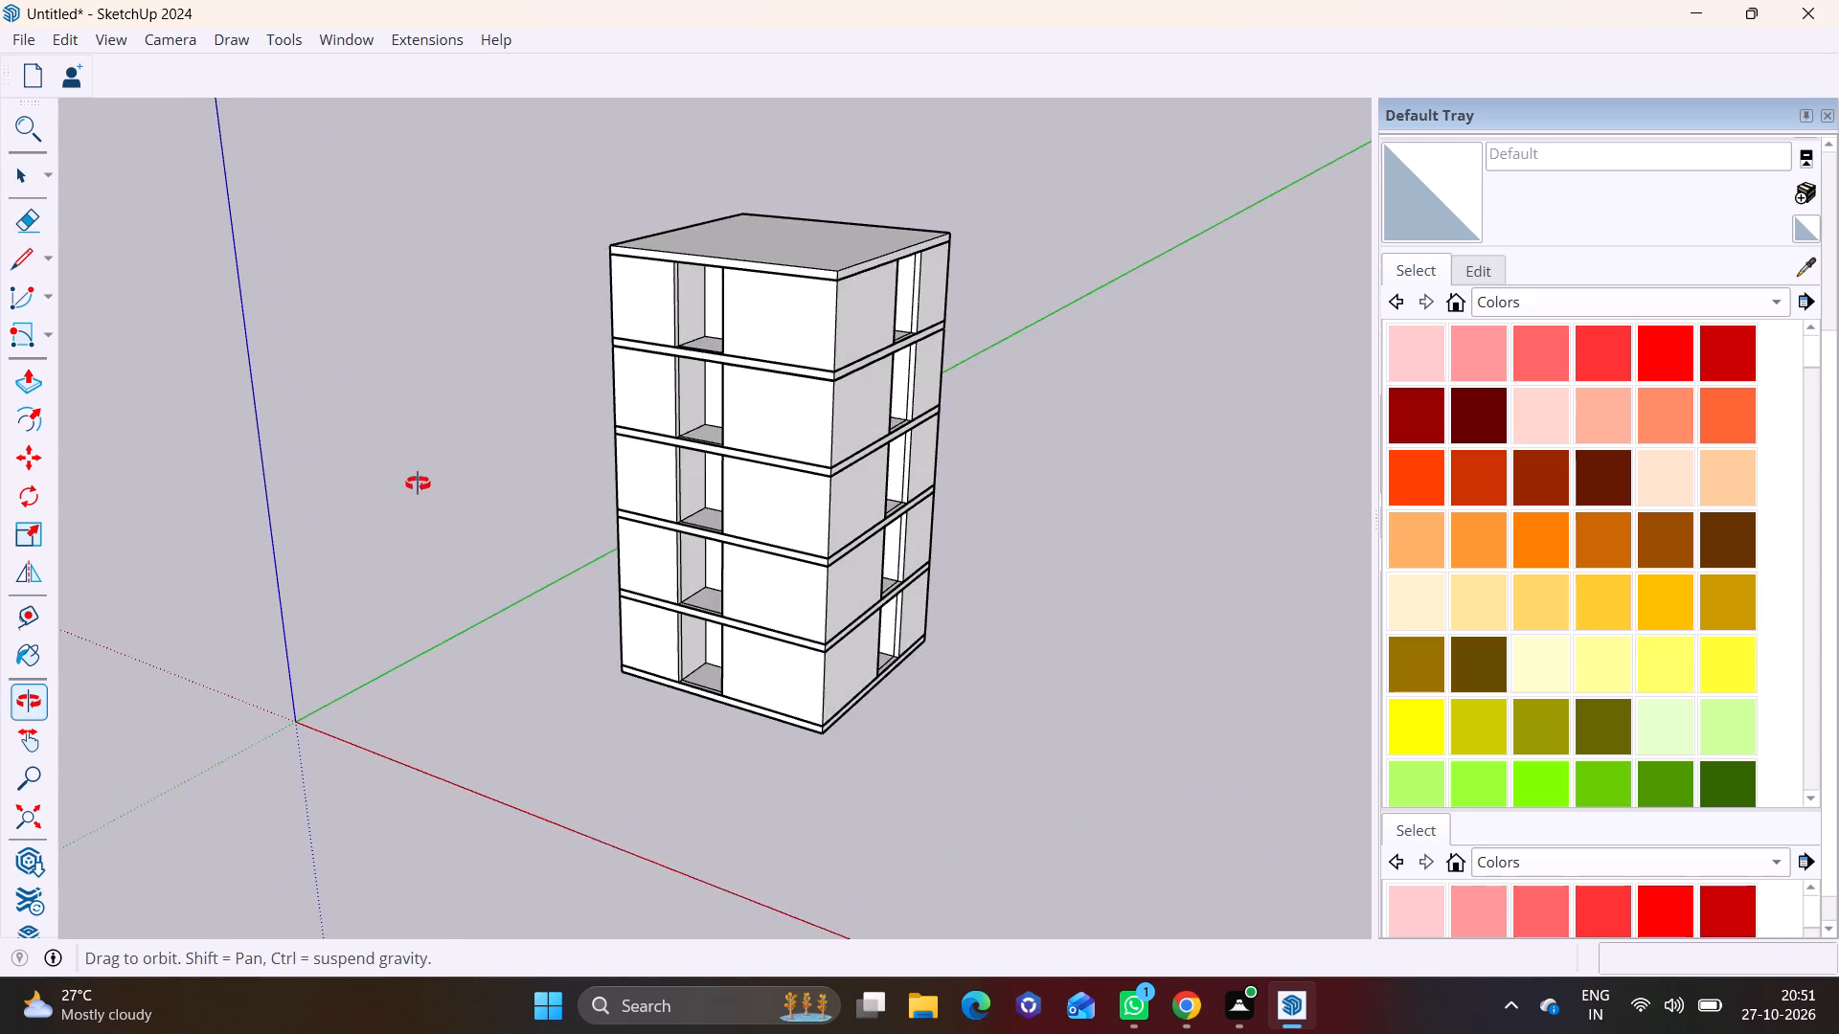
pyautogui.moveTo(418, 483); pyautogui.dragTo(420, 469, button='middle')
pyautogui.scroll(5, 662, 422)
pyautogui.scroll(1, 774, 529)
pyautogui.keyDown('shift'); pyautogui.moveTo(773, 529); pyautogui.dragTo(732, 429, button='middle'); pyautogui.keyUp('shift')
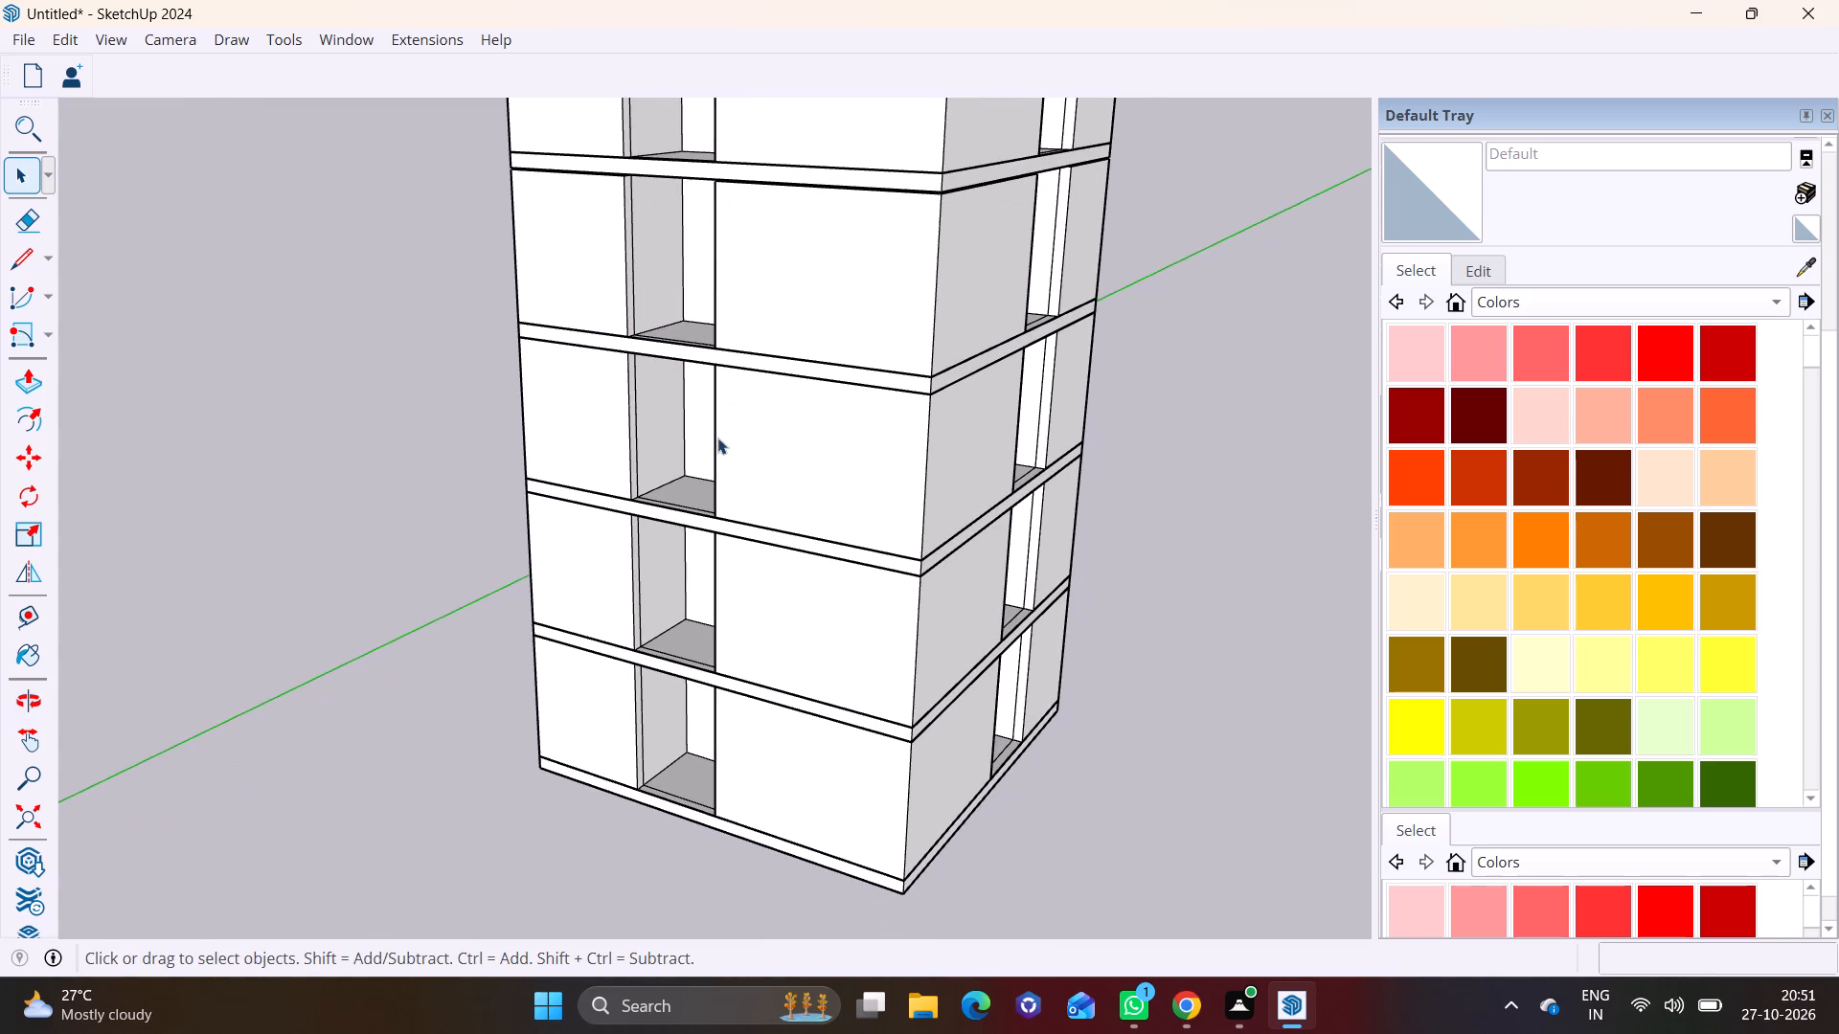
pyautogui.moveTo(795, 545); pyautogui.dragTo(675, 406, button='middle')
pyautogui.scroll(-6, 747, 548)
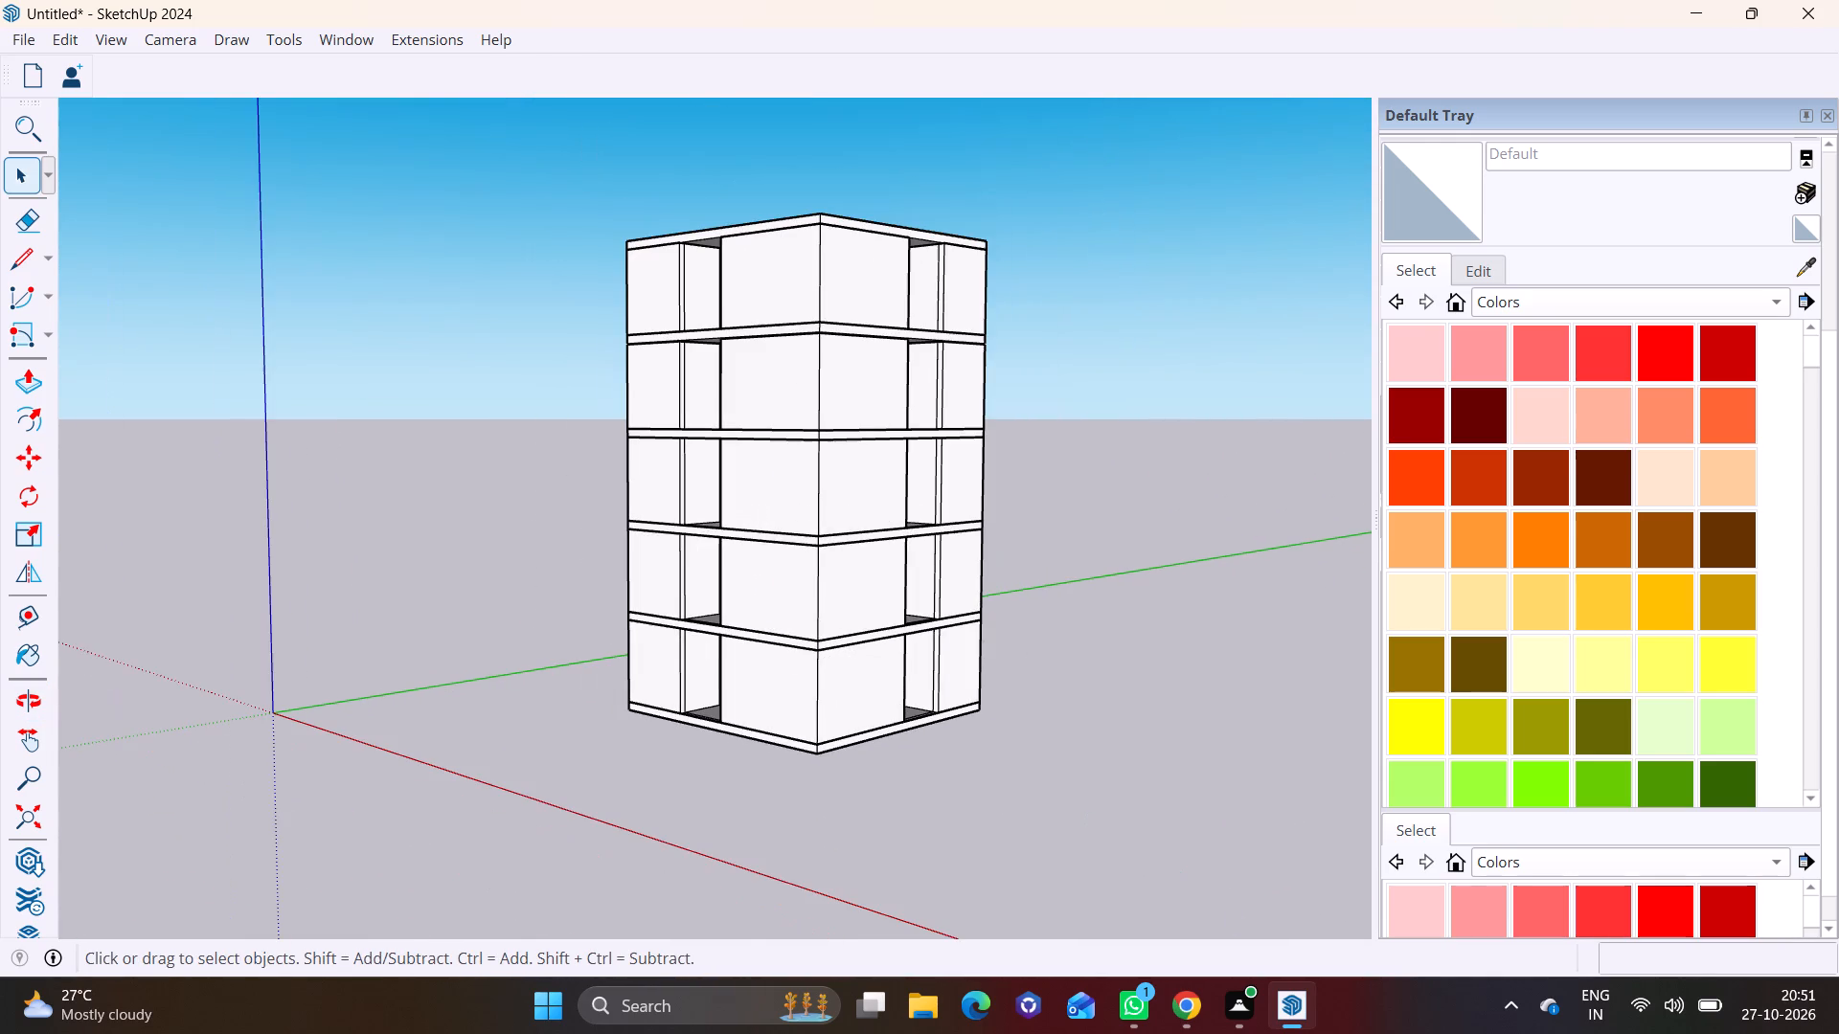
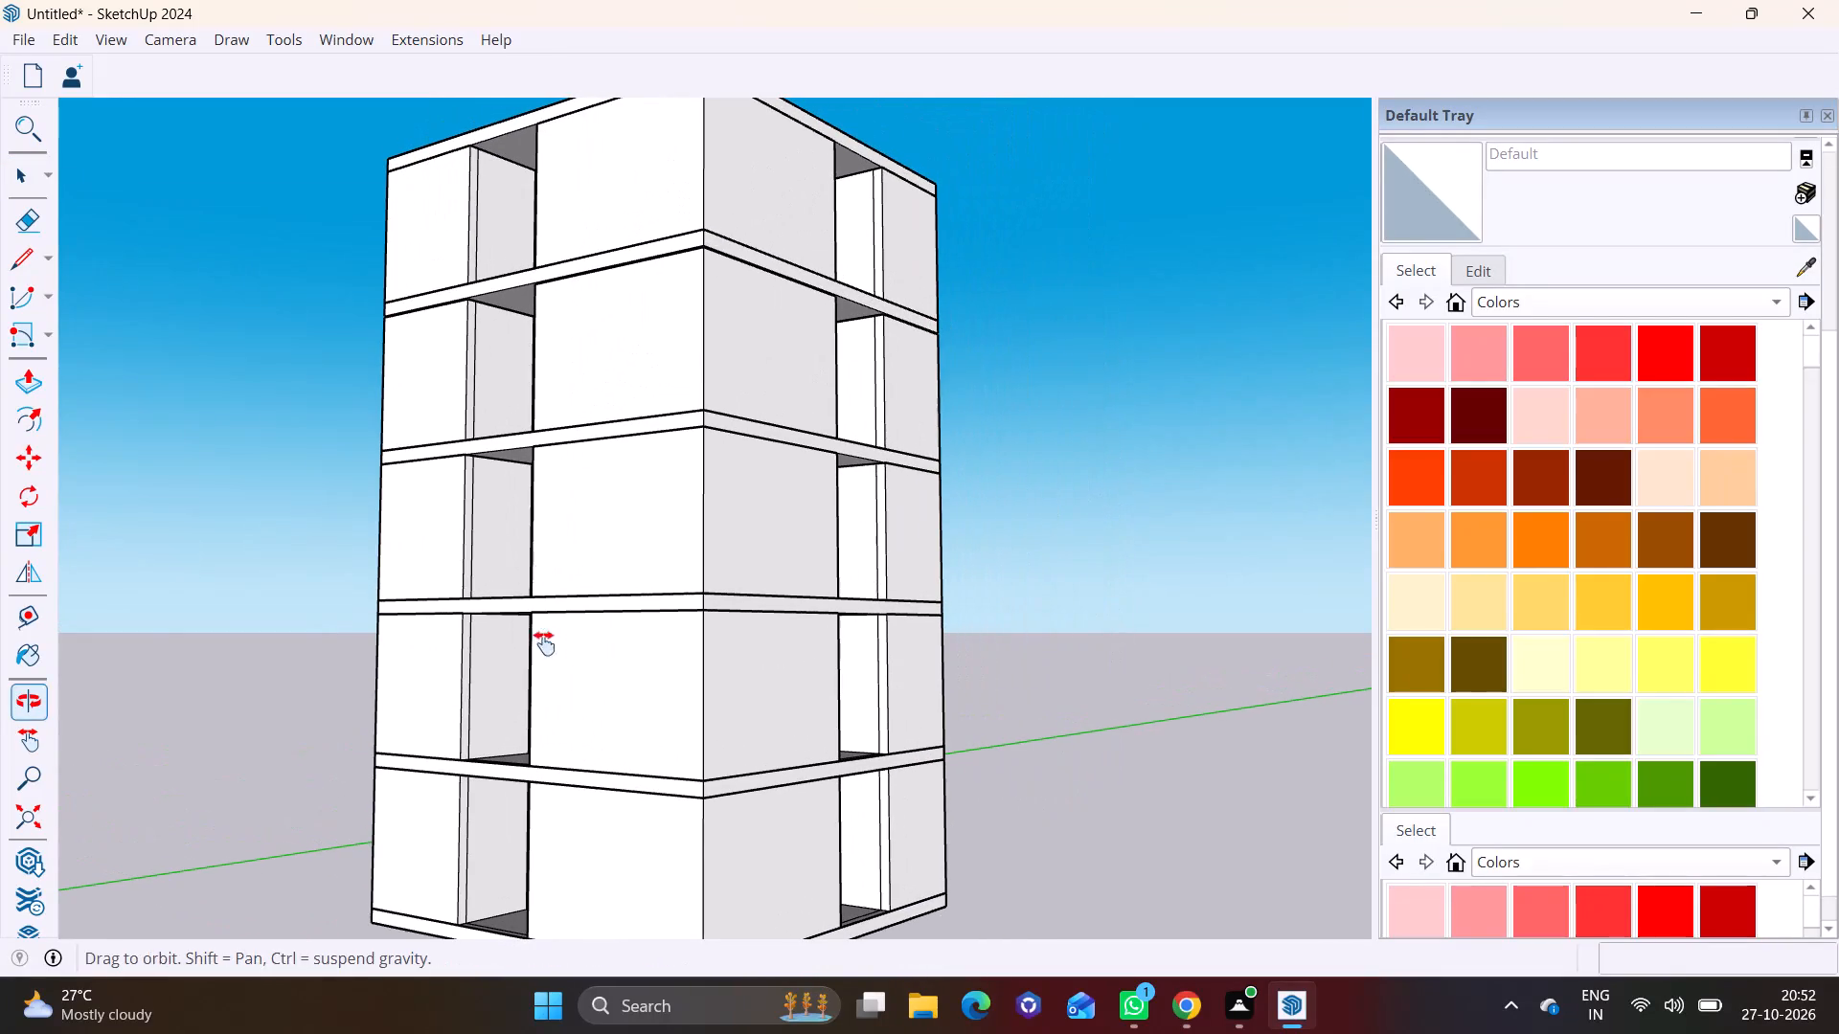
# Draw a rectangle about 1' 1" by 14' 3 7/8" along the ground-storey wall's base, from the opening to the building's corner.
pyautogui.moveTo(534, 664); pyautogui.dragTo(435, 696, button='middle')
pyautogui.scroll(2, 611, 699)
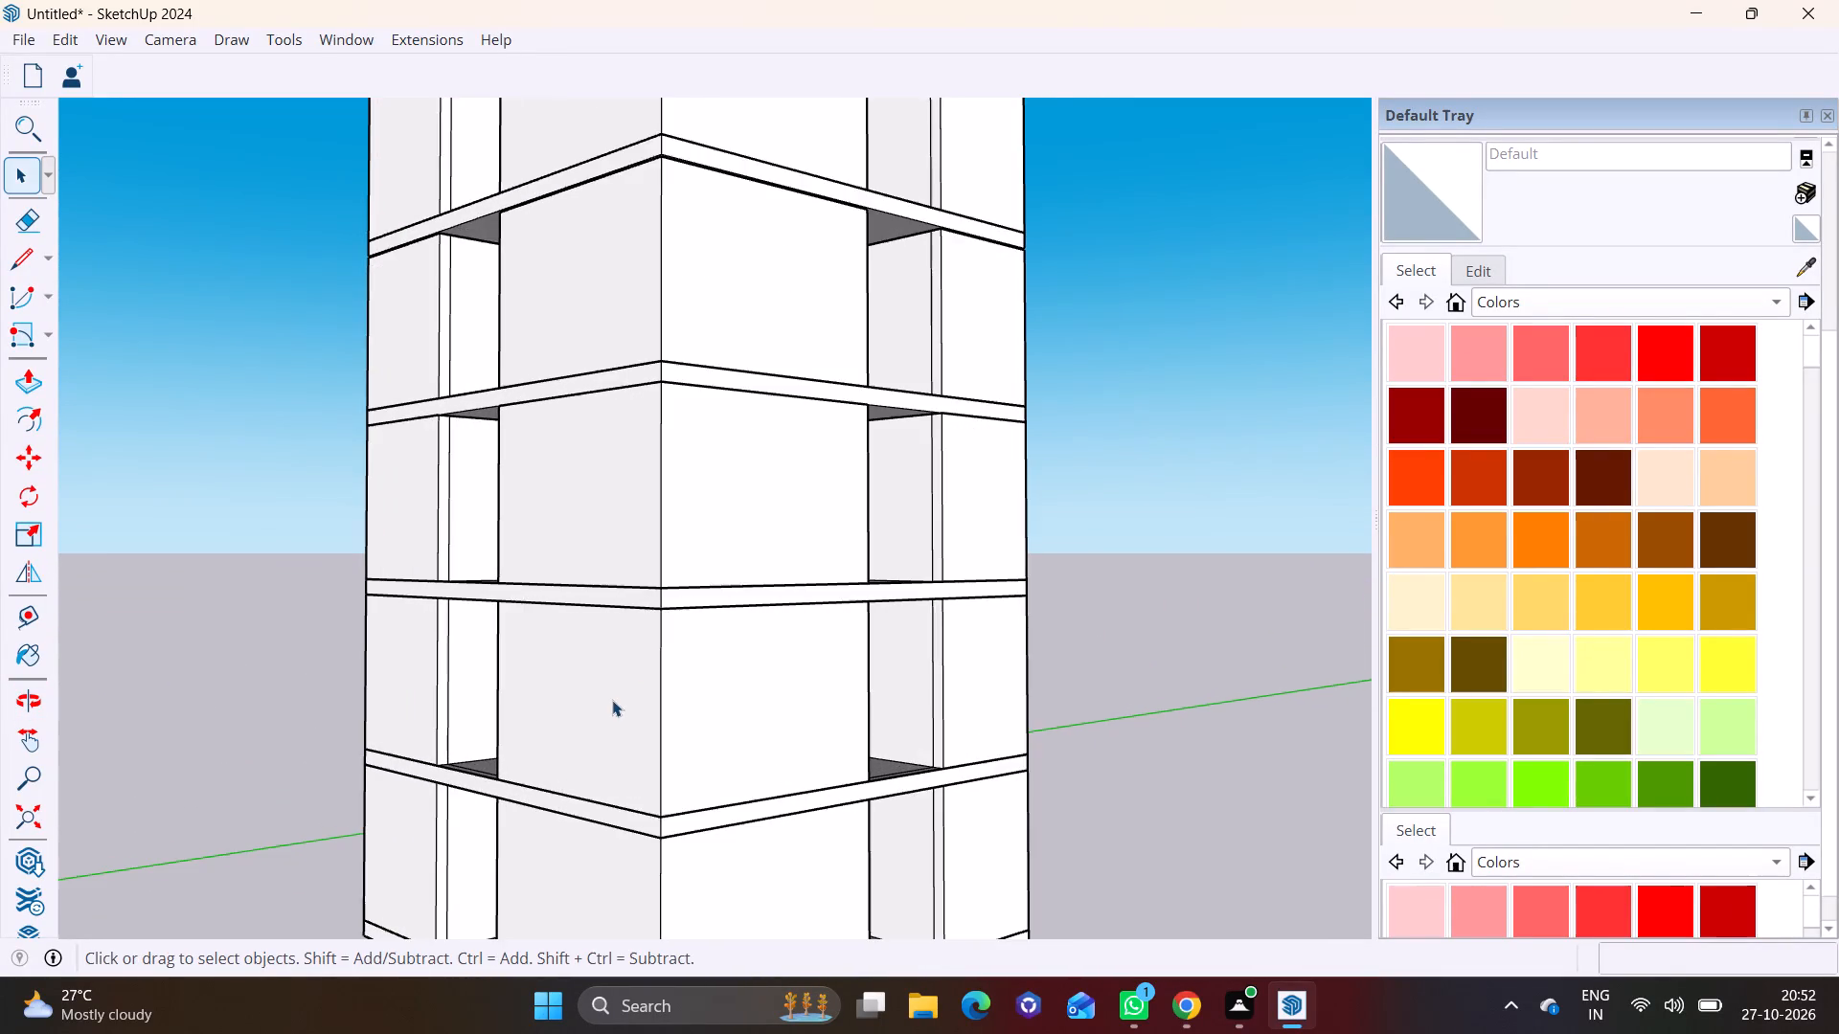
pyautogui.keyDown('shift'); pyautogui.moveTo(620, 709); pyautogui.dragTo(623, 597, button='middle'); pyautogui.keyUp('shift')
pyautogui.keyDown('shift'); pyautogui.scroll(1, 620, 709); pyautogui.keyUp('shift')
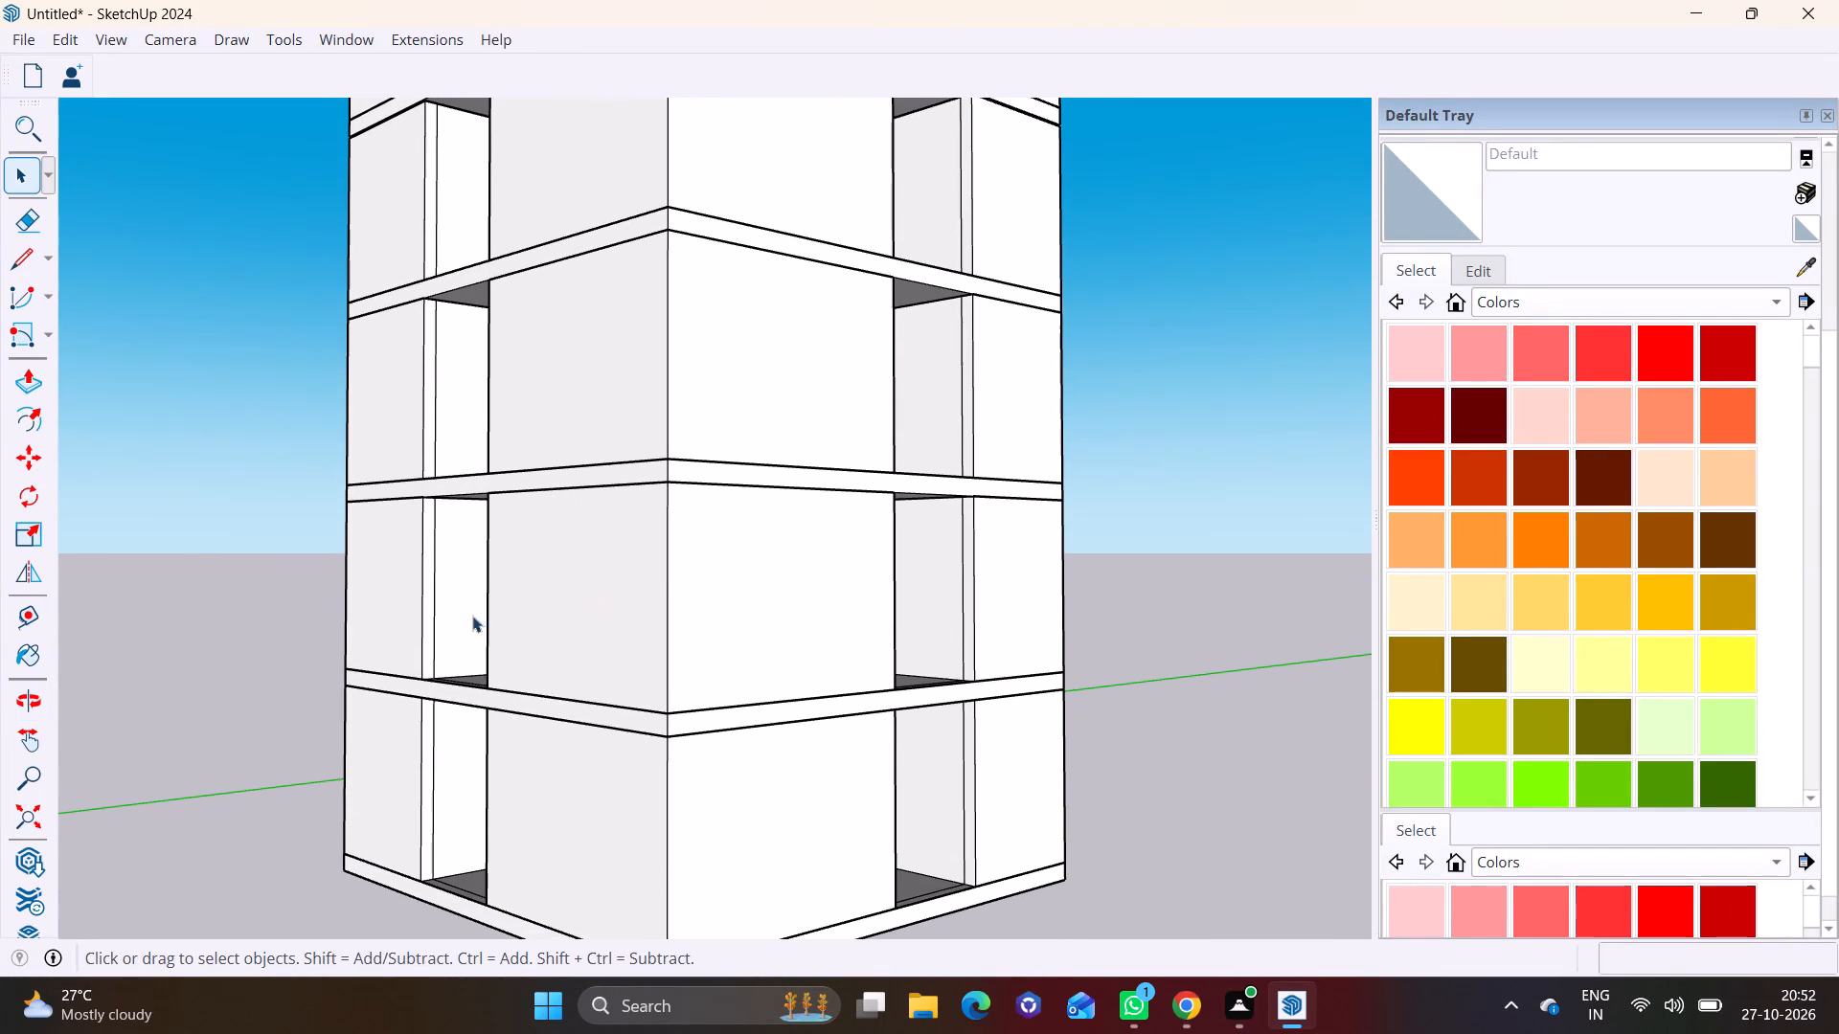
pyautogui.click(40, 327)
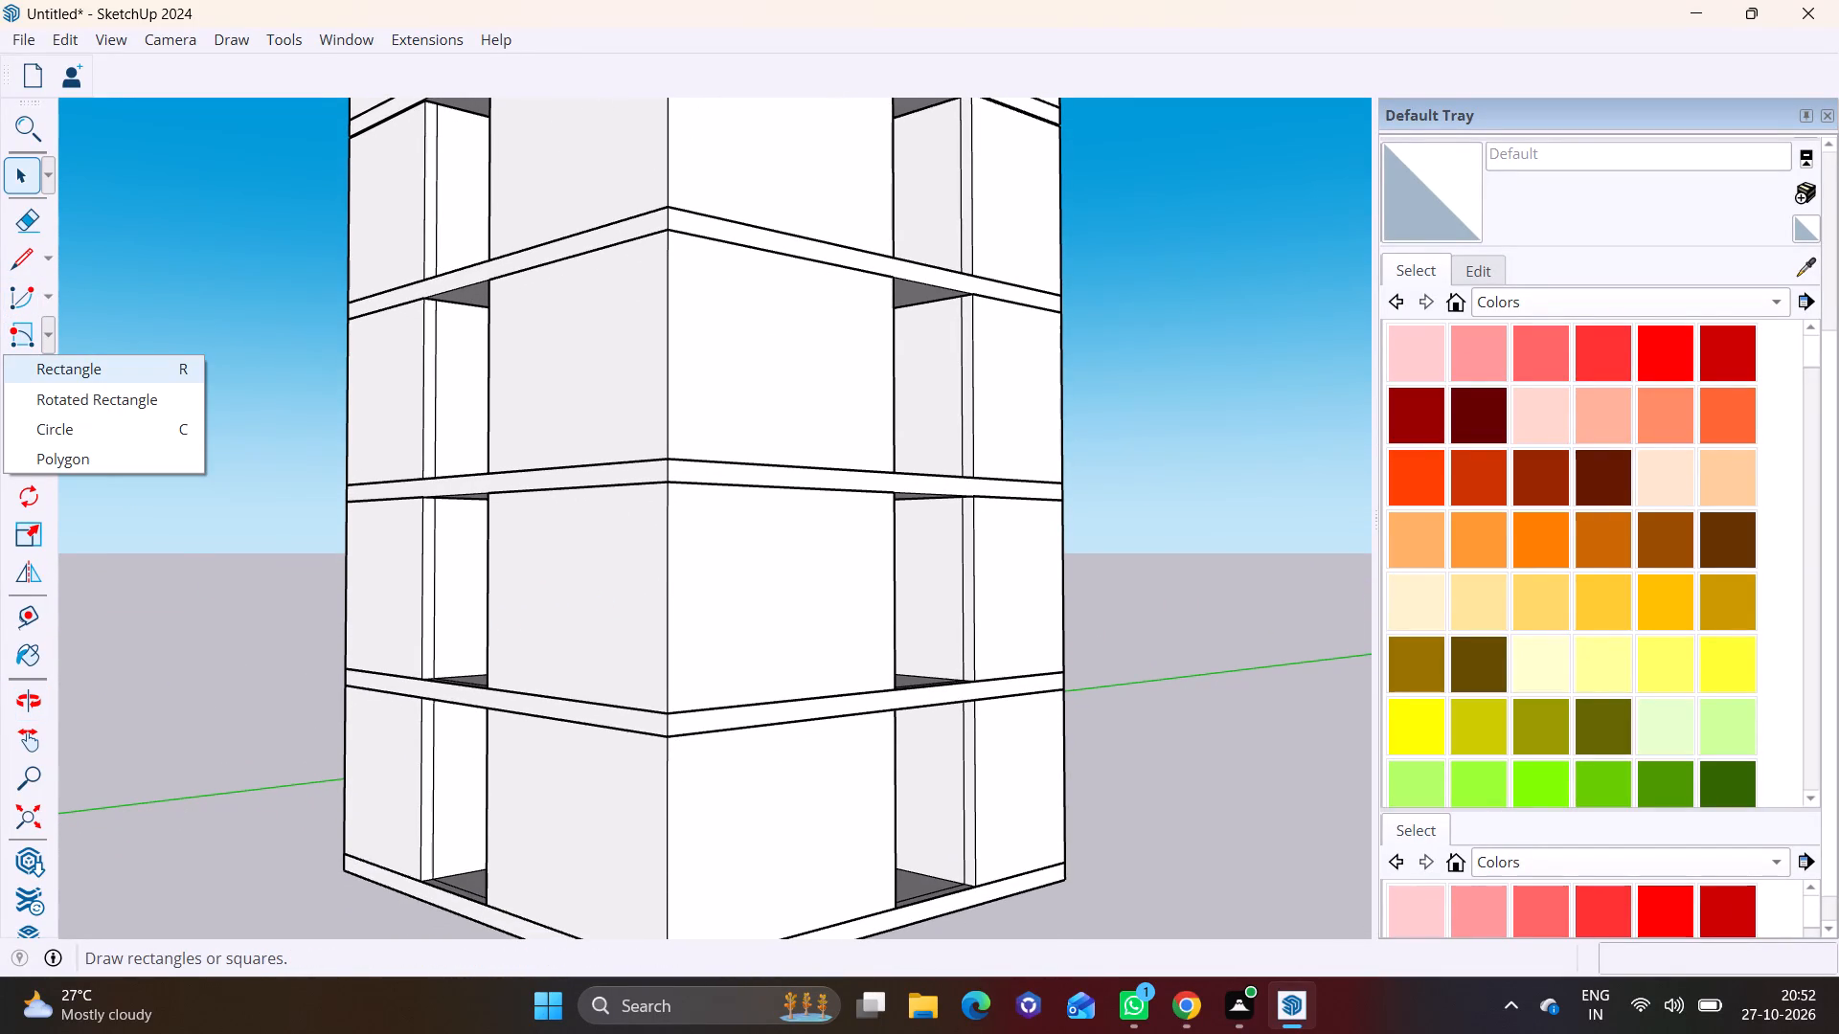
pyautogui.click(61, 371)
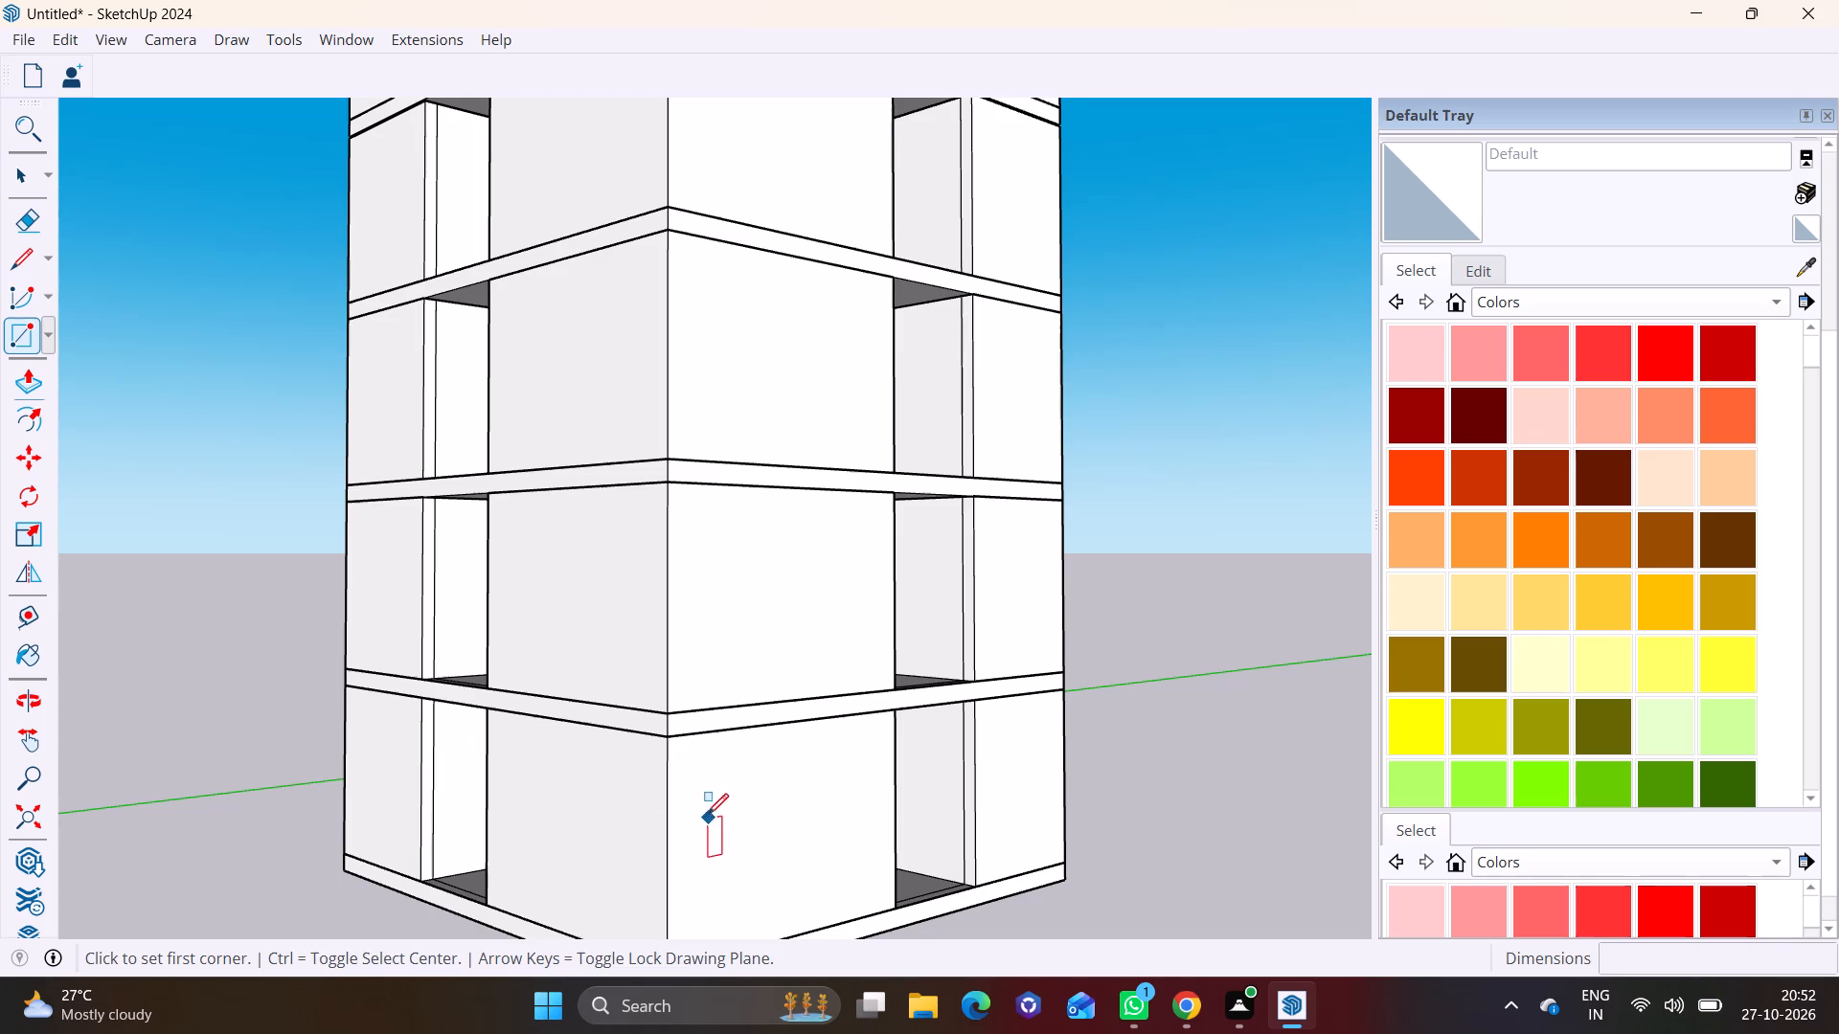
pyautogui.moveTo(705, 809); pyautogui.dragTo(705, 673, button='middle')
pyautogui.scroll(1, 621, 684)
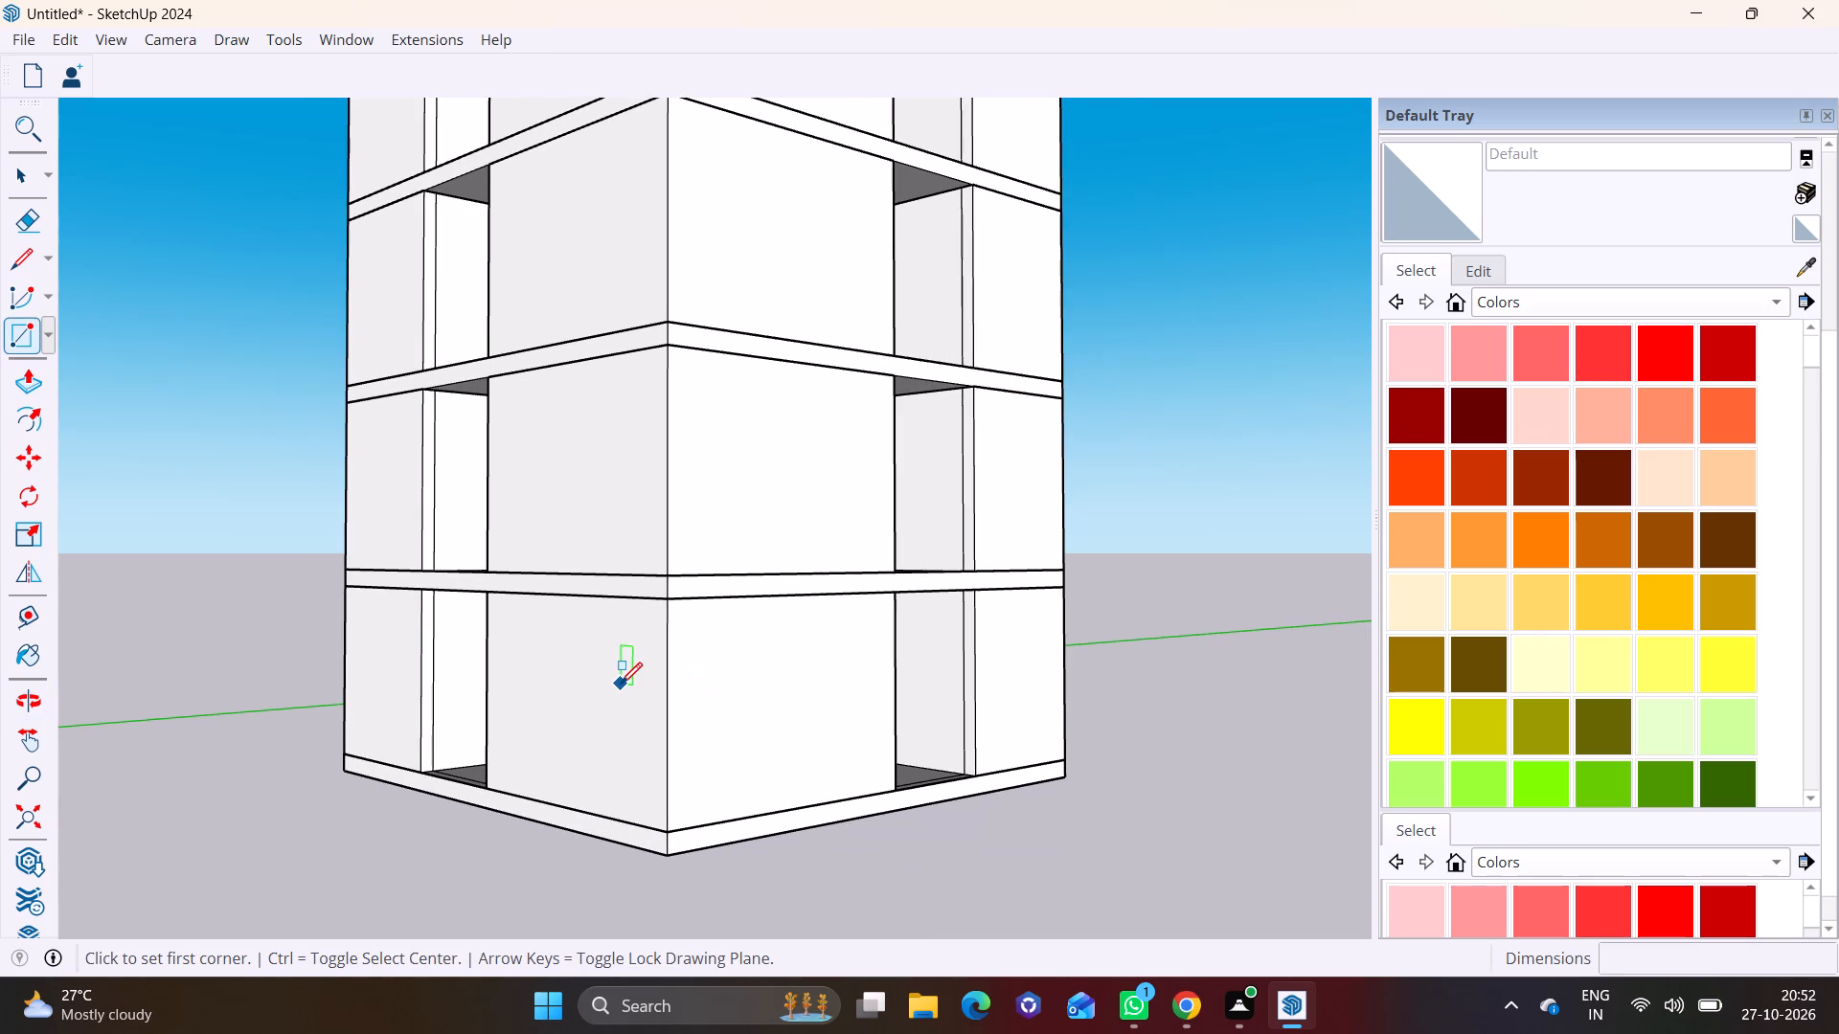
pyautogui.scroll(2, 621, 684)
pyautogui.keyDown('shift'); pyautogui.moveTo(540, 772); pyautogui.dragTo(560, 721, button='middle'); pyautogui.keyUp('shift')
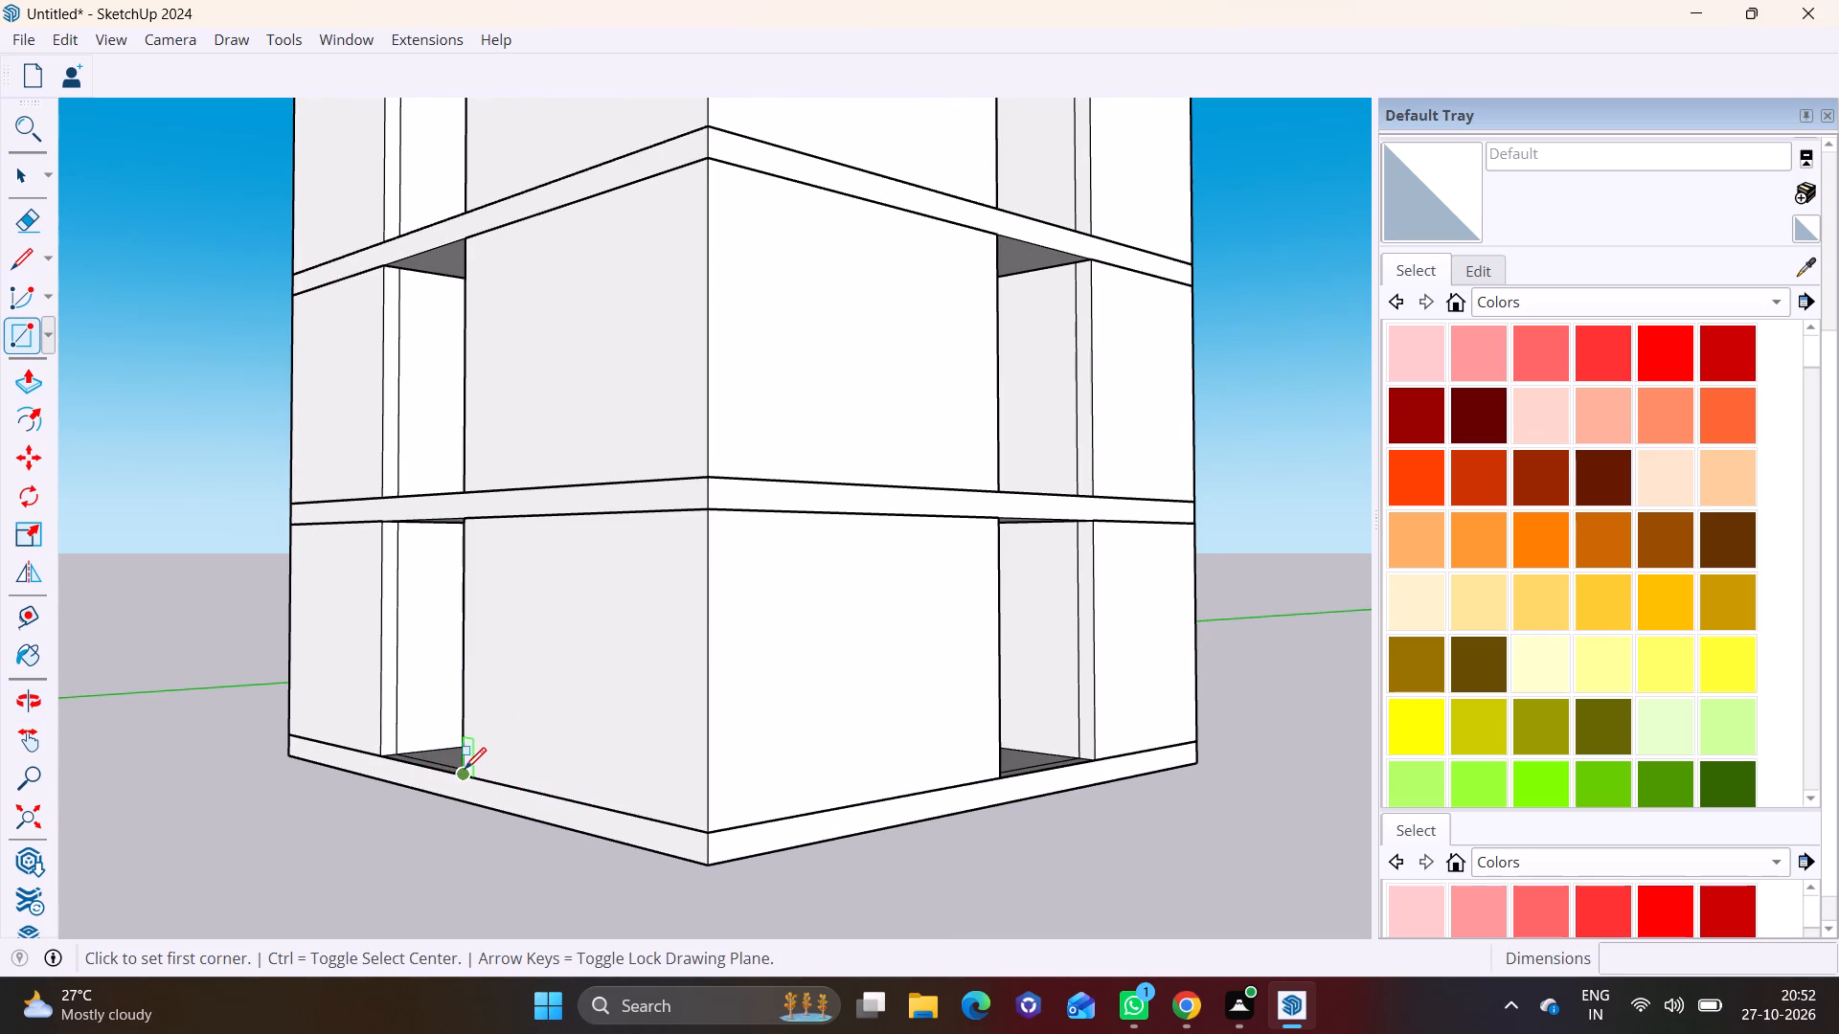
pyautogui.click(465, 769)
pyautogui.click(705, 798)
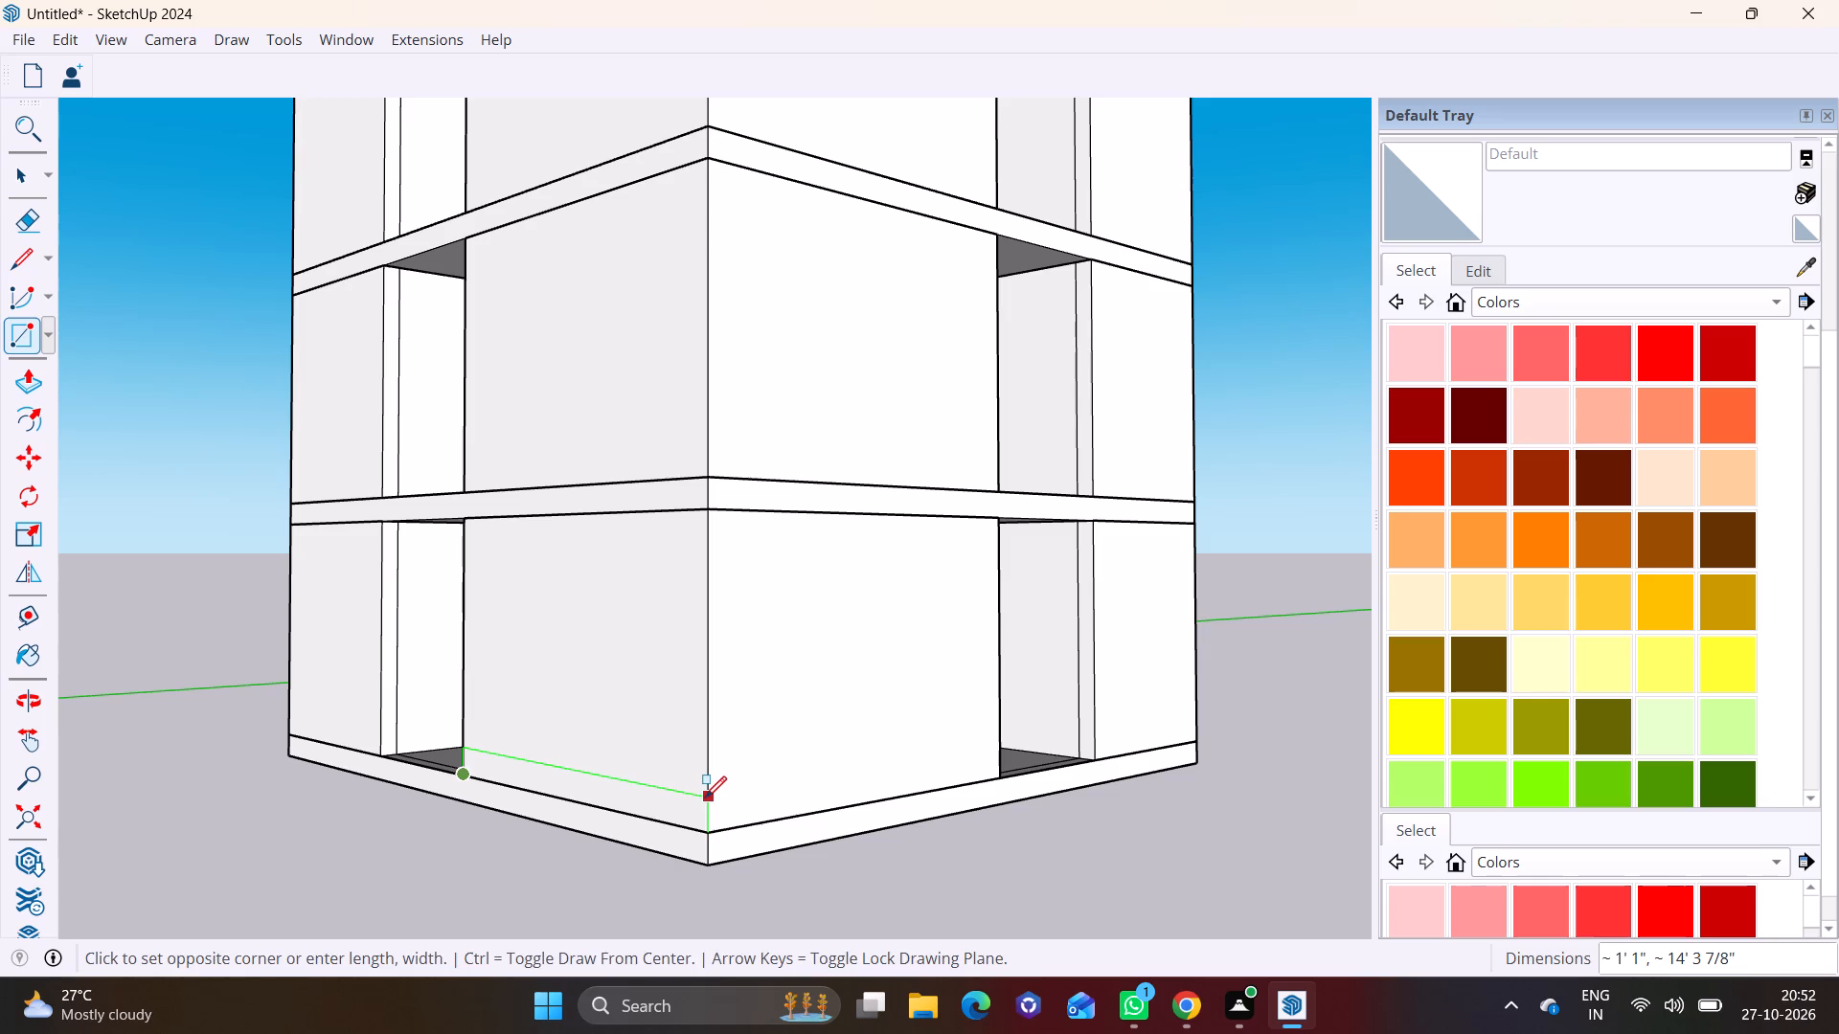
# Push/Pull the strip at the ground-storey wall's base outward by about 5 3/4".
pyautogui.press('space')
pyautogui.click(637, 798)
pyautogui.click(24, 377)
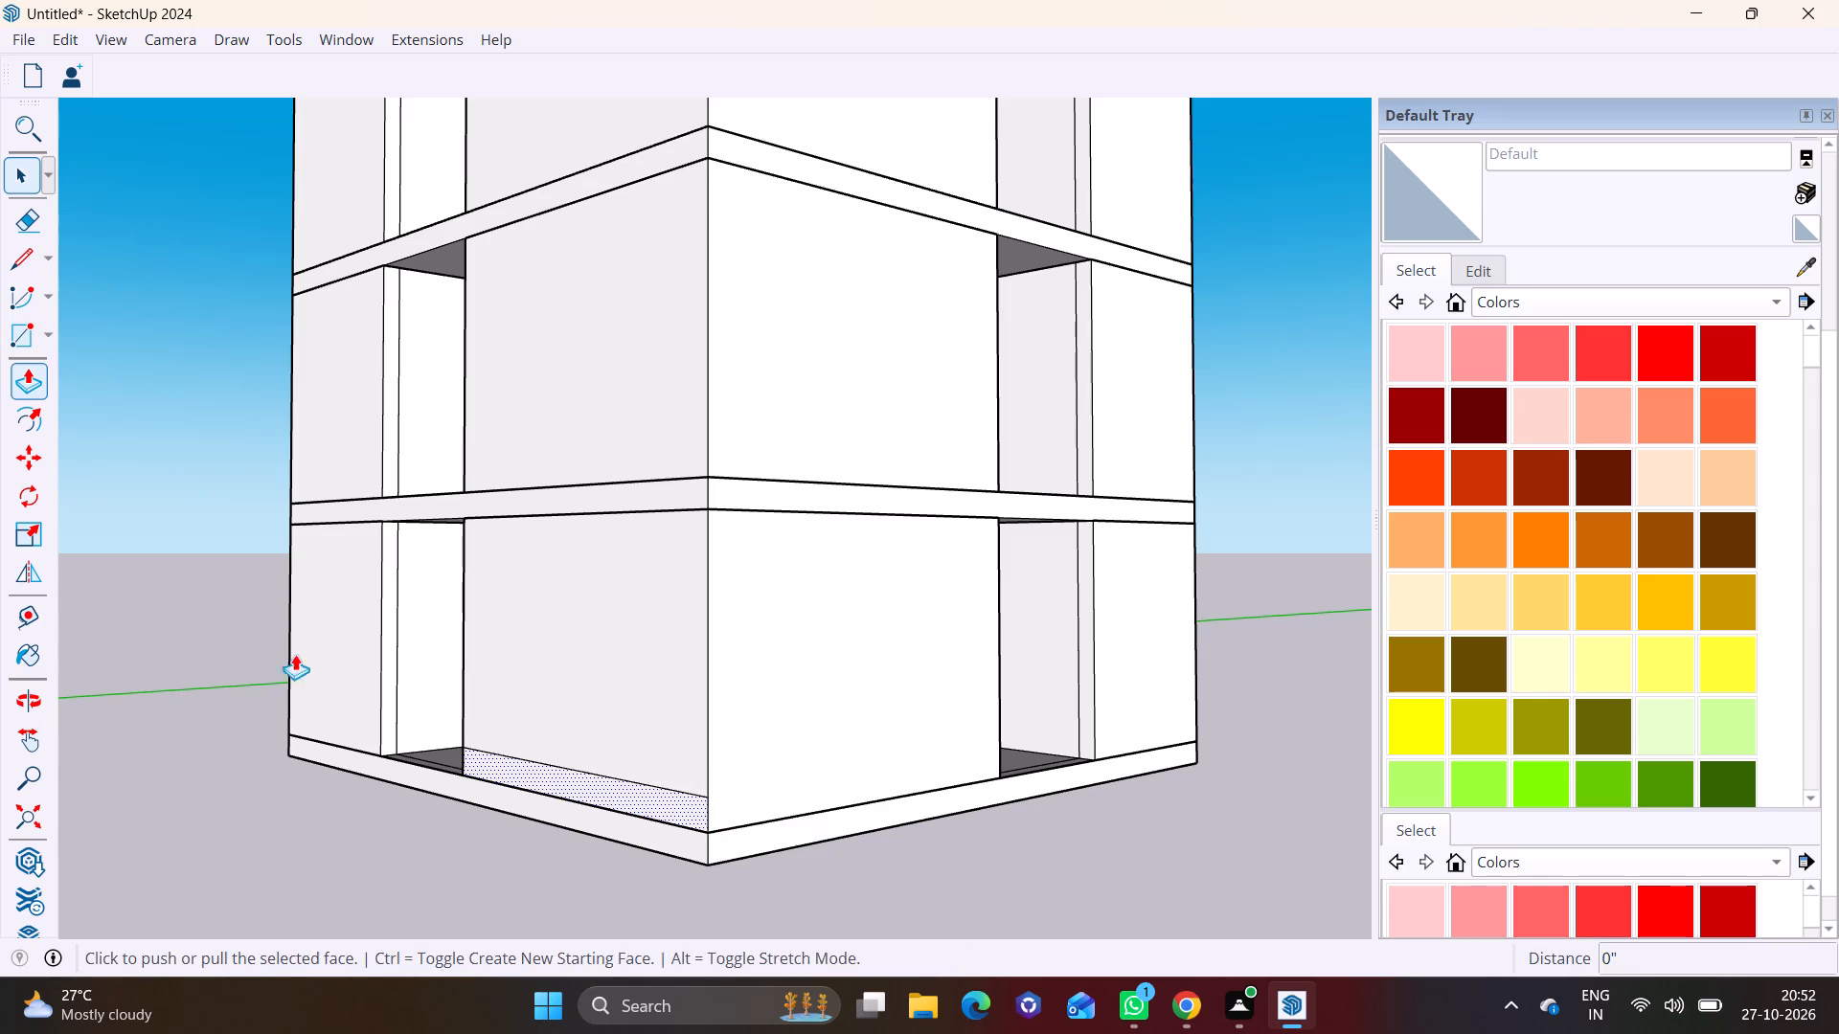
pyautogui.moveTo(683, 786); pyautogui.dragTo(599, 856, button='middle')
pyautogui.click(601, 843)
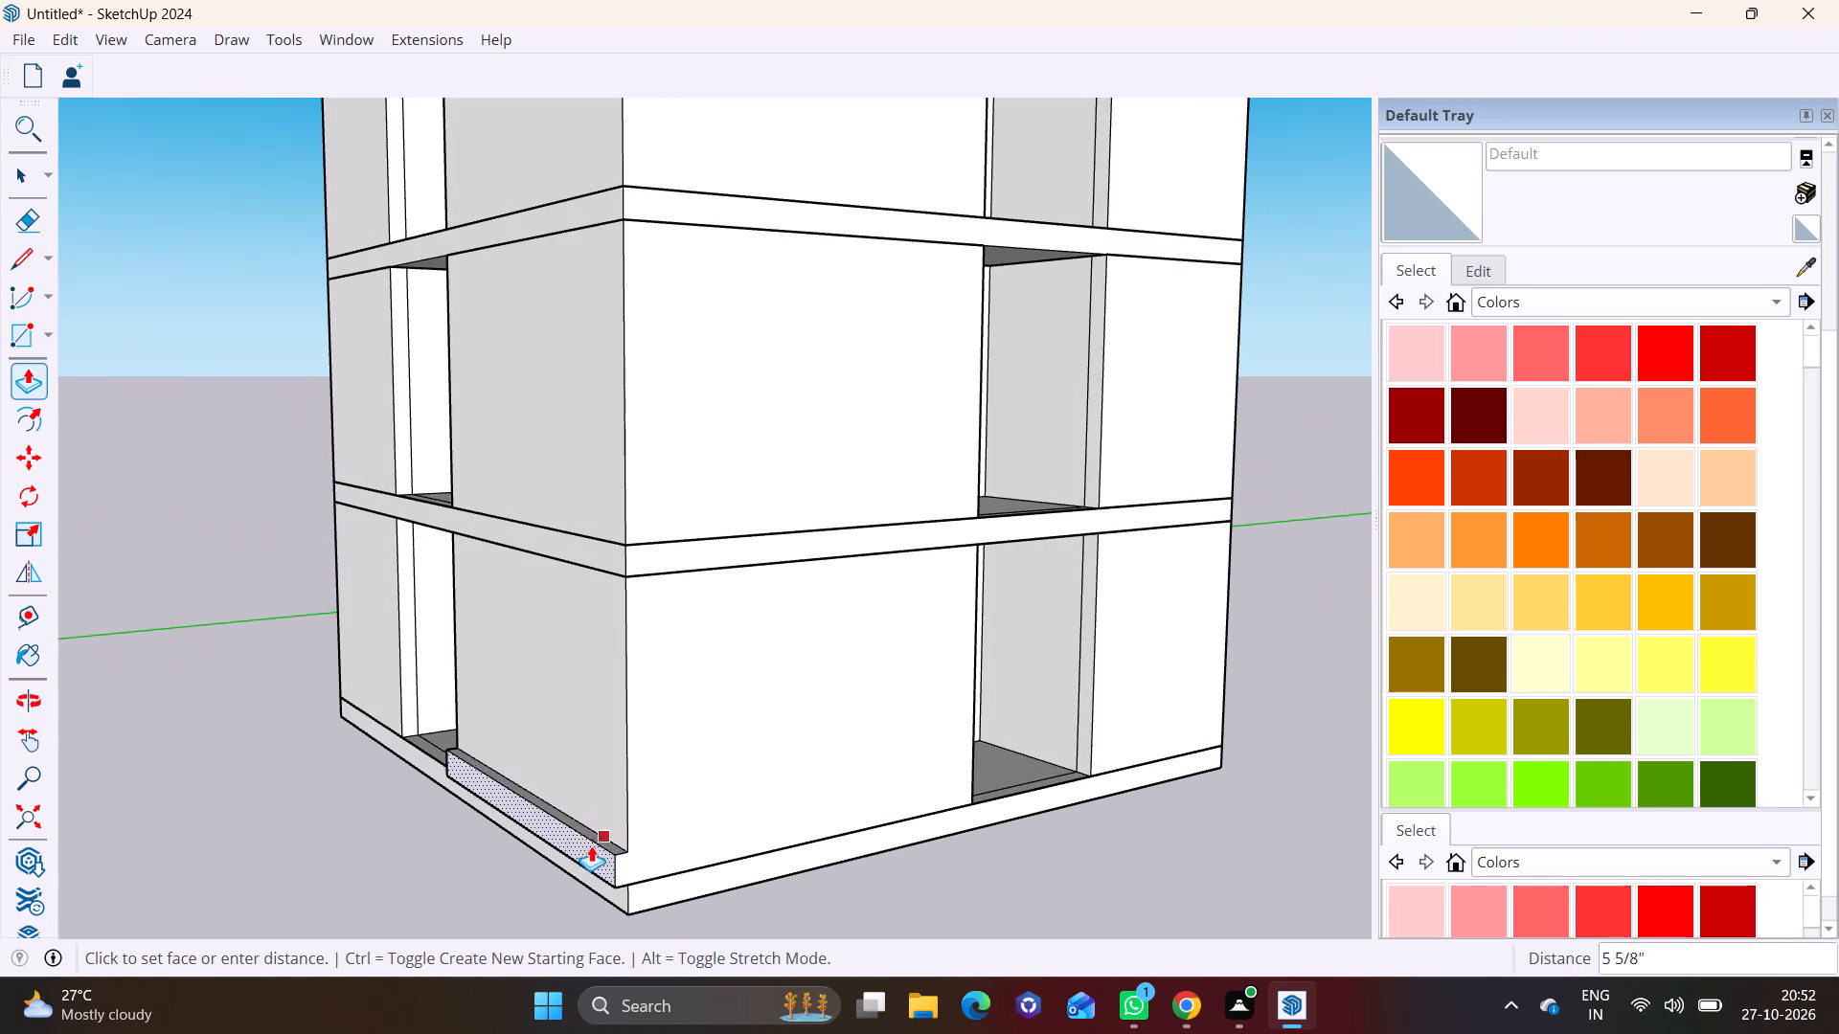
pyautogui.click(591, 843)
# Draw a short vertical line at the building's corner to separate the projecting strip's end face from the adjacent wall.
pyautogui.moveTo(592, 828); pyautogui.dragTo(473, 723, button='middle')
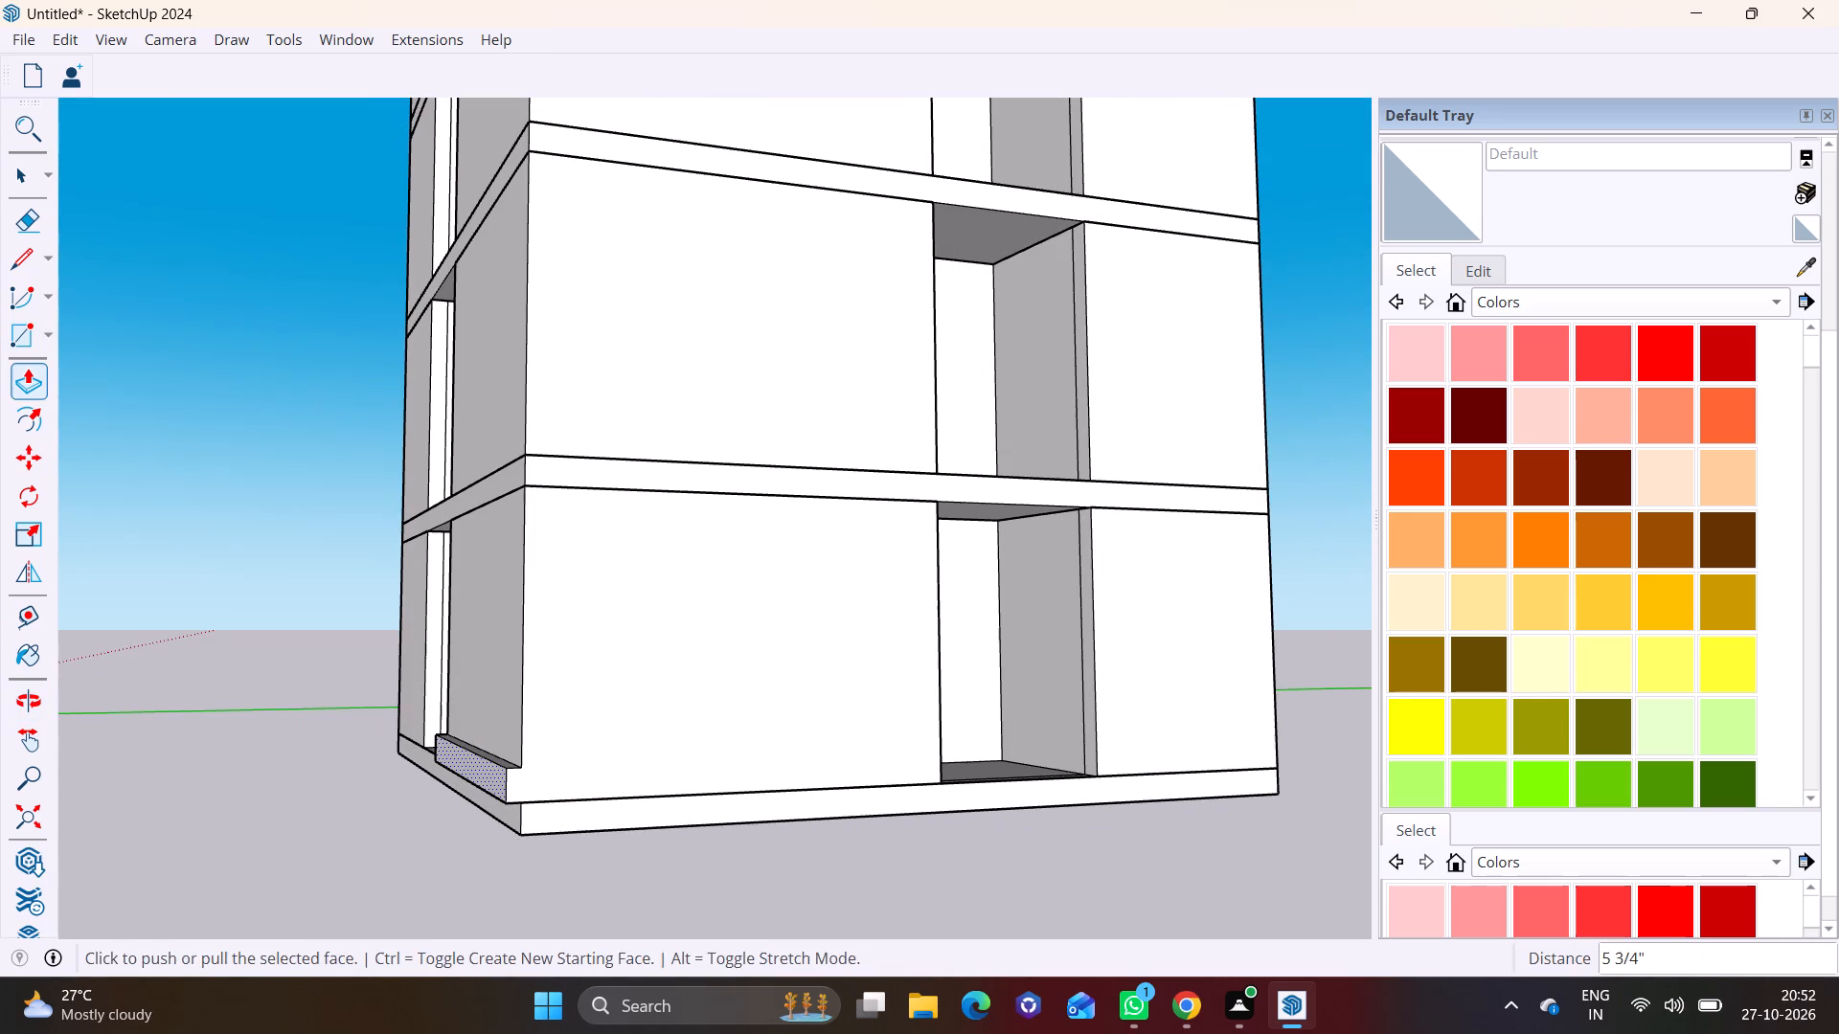
pyautogui.click(14, 252)
pyautogui.click(526, 762)
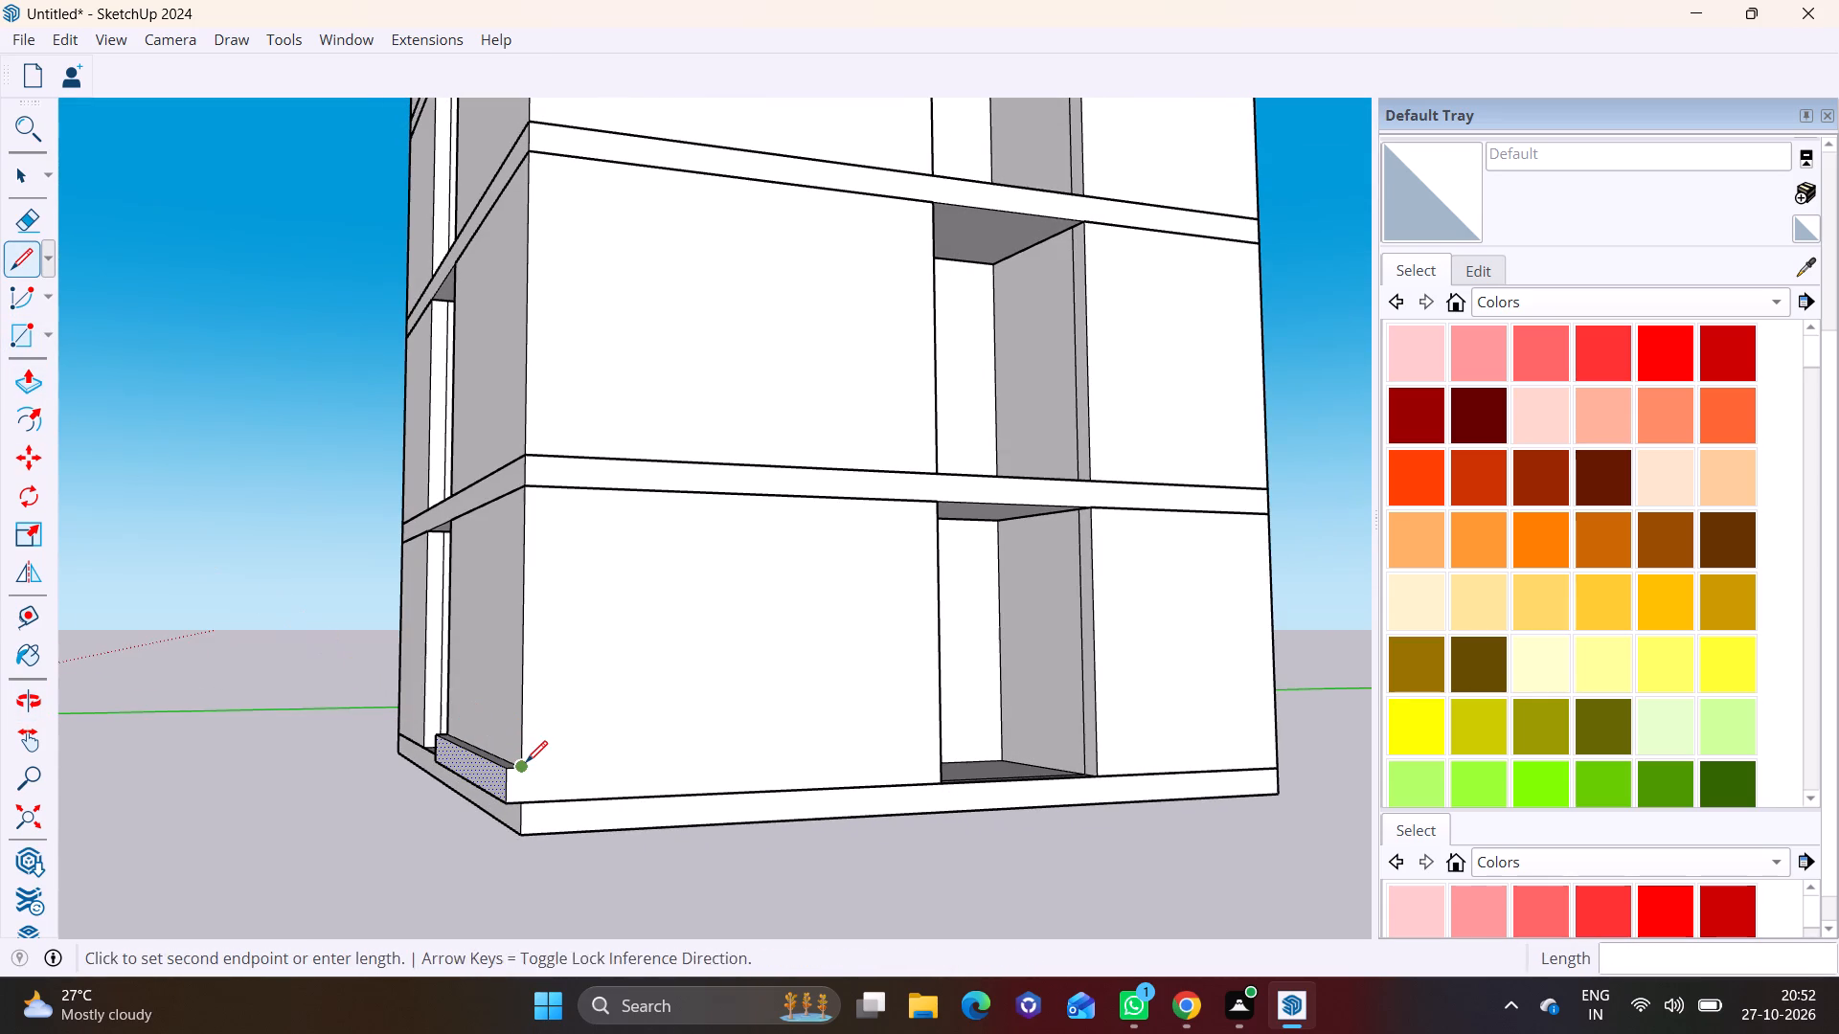
pyautogui.click(518, 799)
# Push/Pull the strip's end face outward past the building's corner by about 9 13/16".
pyautogui.scroll(-2, 561, 789)
pyautogui.moveTo(562, 791); pyautogui.dragTo(326, 924, button='middle')
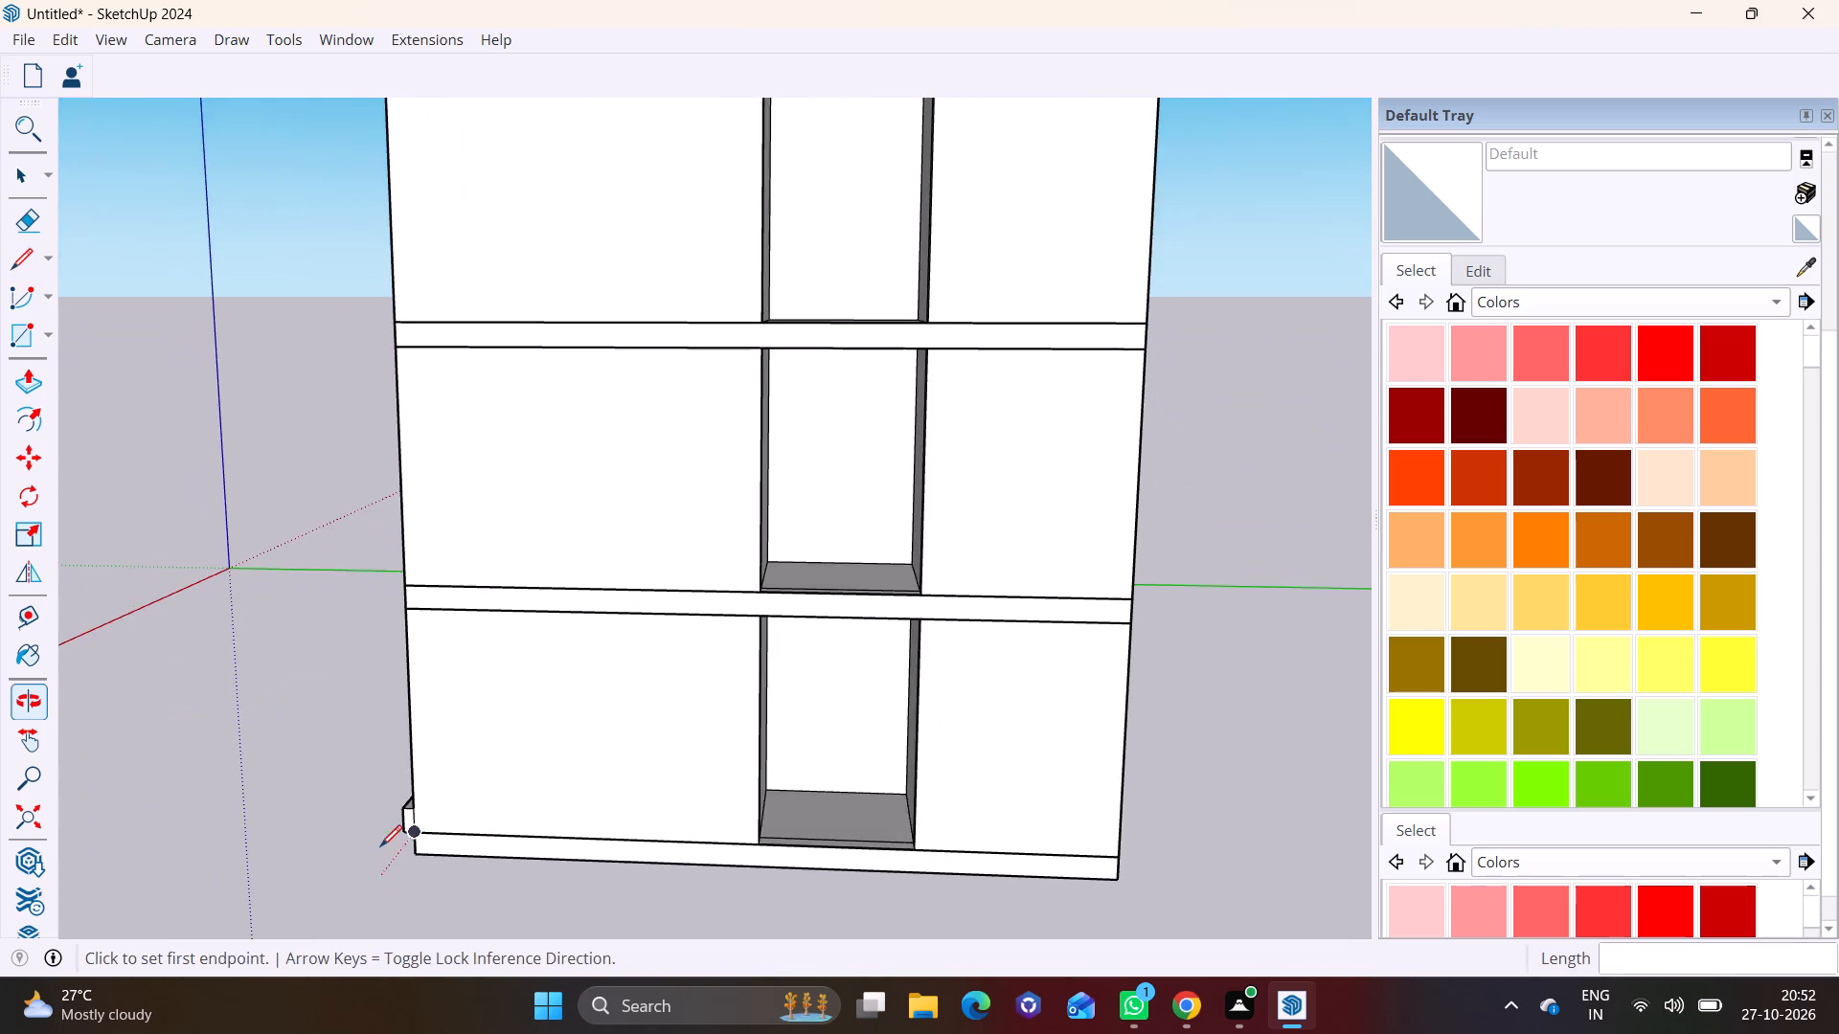
pyautogui.scroll(-1, 380, 846)
pyautogui.keyDown('shift'); pyautogui.moveTo(388, 842); pyautogui.dragTo(603, 733, button='middle'); pyautogui.keyUp('shift')
pyautogui.scroll(8, 612, 734)
pyautogui.moveTo(622, 741); pyautogui.dragTo(477, 793, button='middle')
pyautogui.scroll(3, 494, 746)
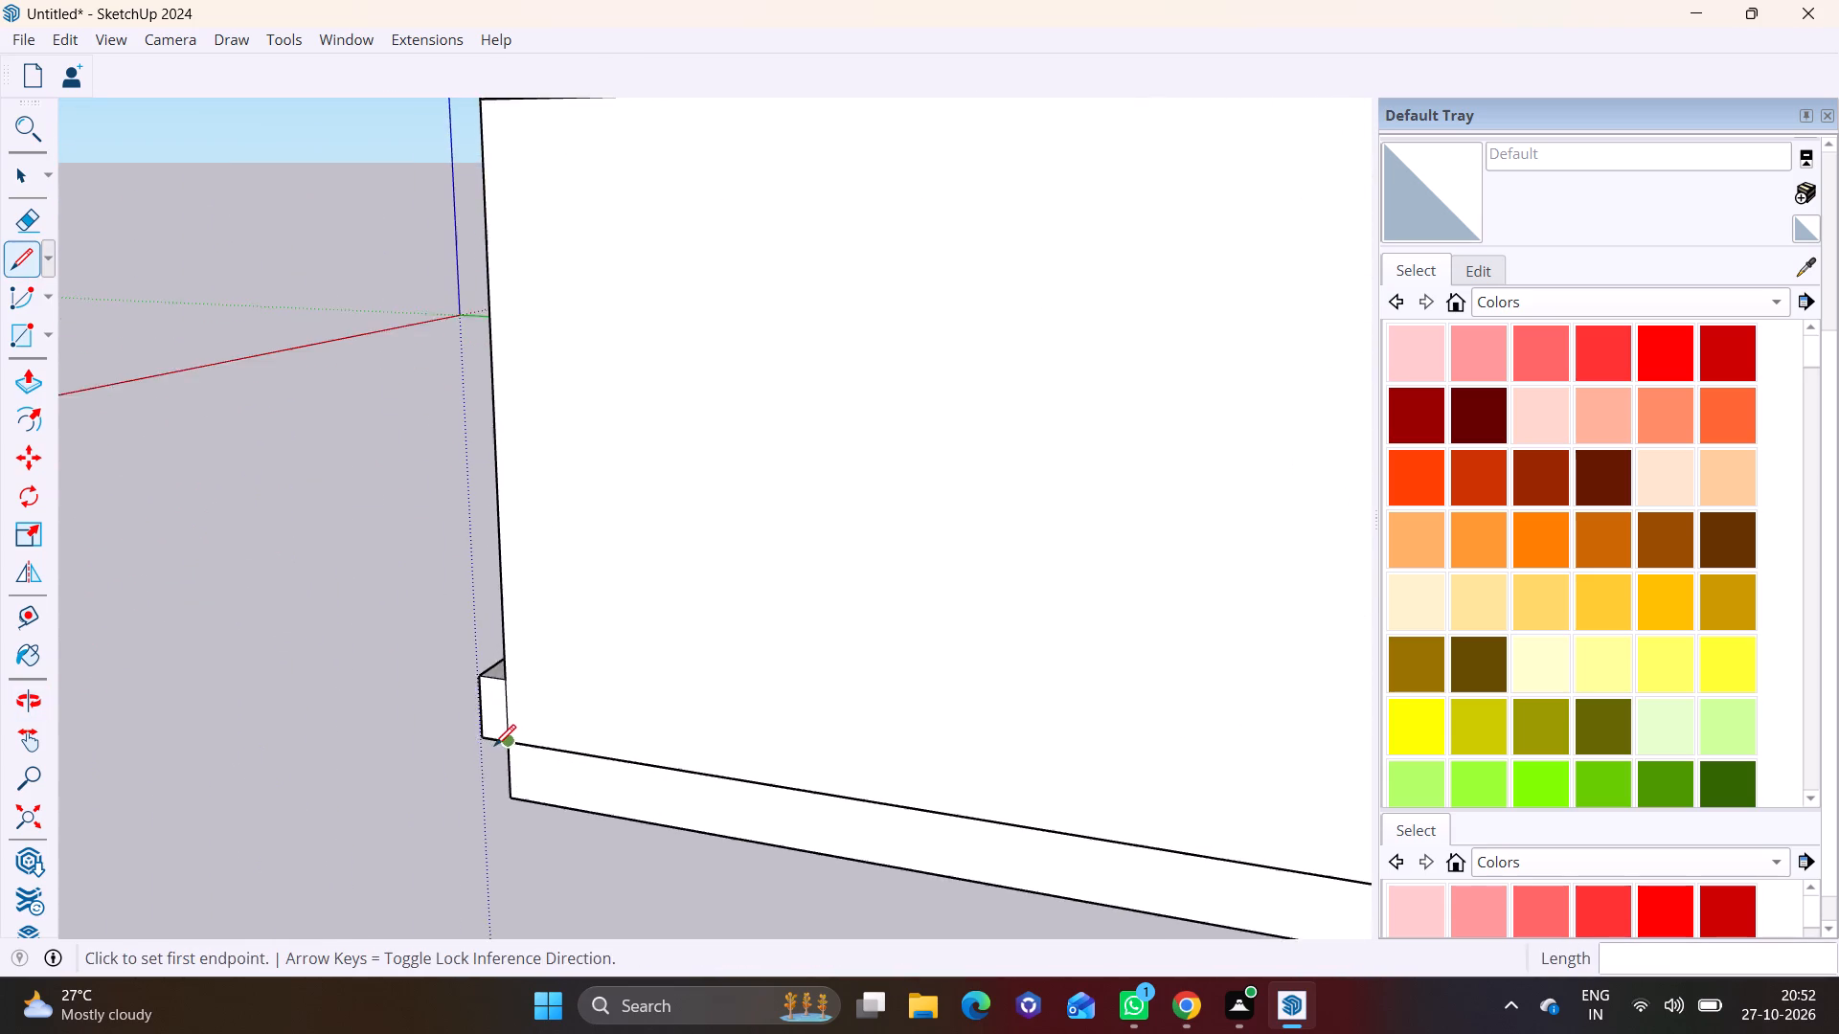
pyautogui.scroll(4, 494, 746)
pyautogui.press('space')
pyautogui.click(487, 689)
pyautogui.click(28, 373)
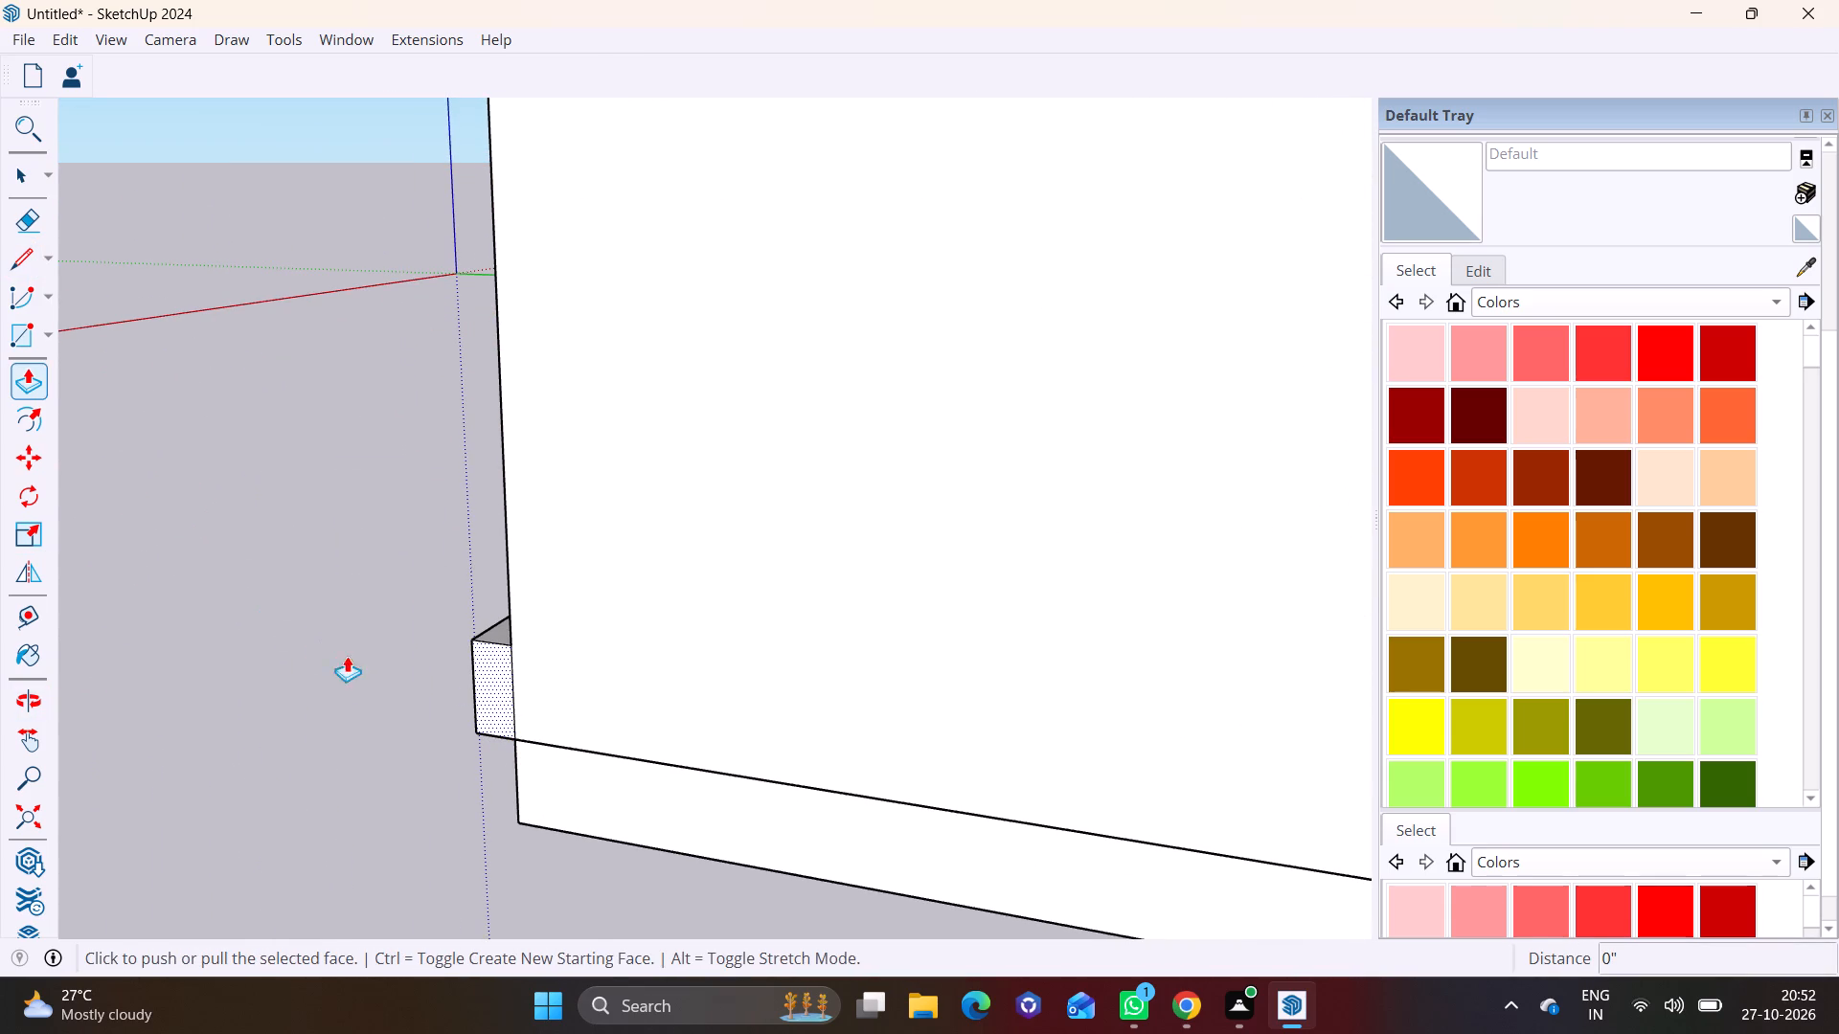
pyautogui.click(495, 674)
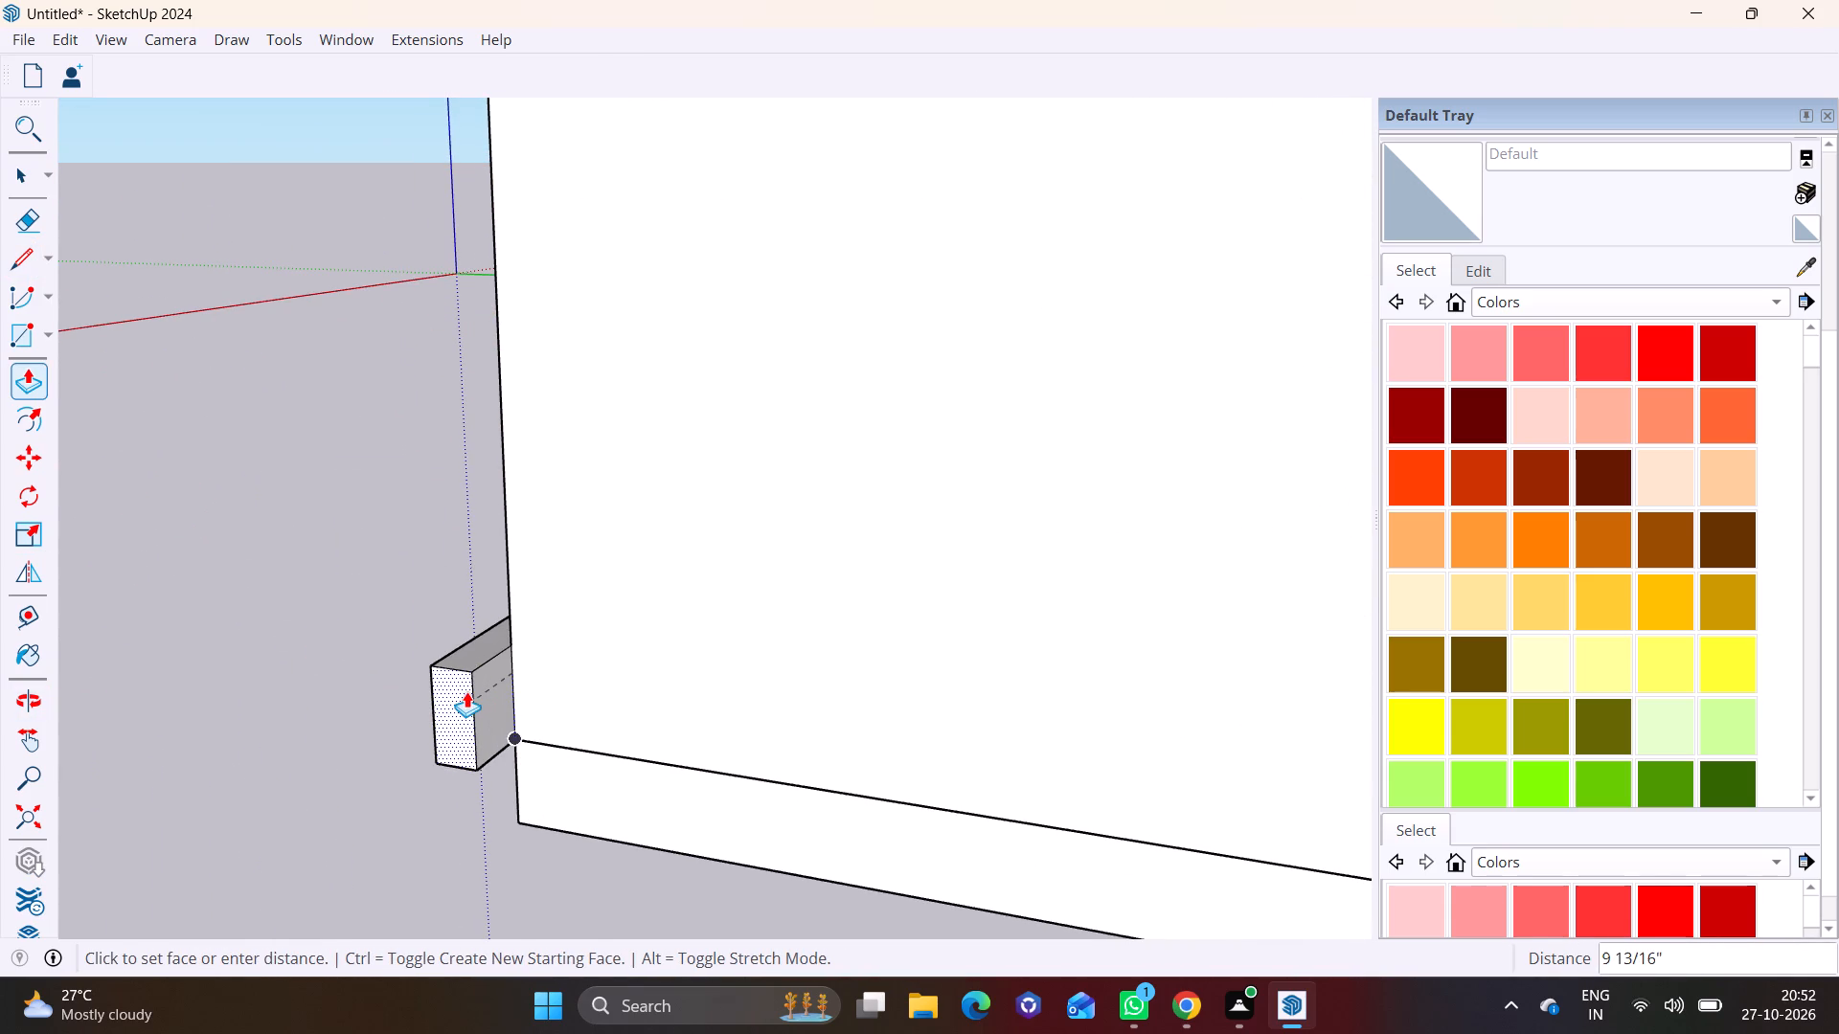
pyautogui.click(466, 691)
# Draw a rectangle over the side face of the strip's extension, where it meets the adjacent wall at the corner.
pyautogui.moveTo(663, 724); pyautogui.dragTo(324, 712, button='middle')
pyautogui.keyDown('shift'); pyautogui.moveTo(301, 660); pyautogui.dragTo(506, 696, button='middle'); pyautogui.keyUp('shift')
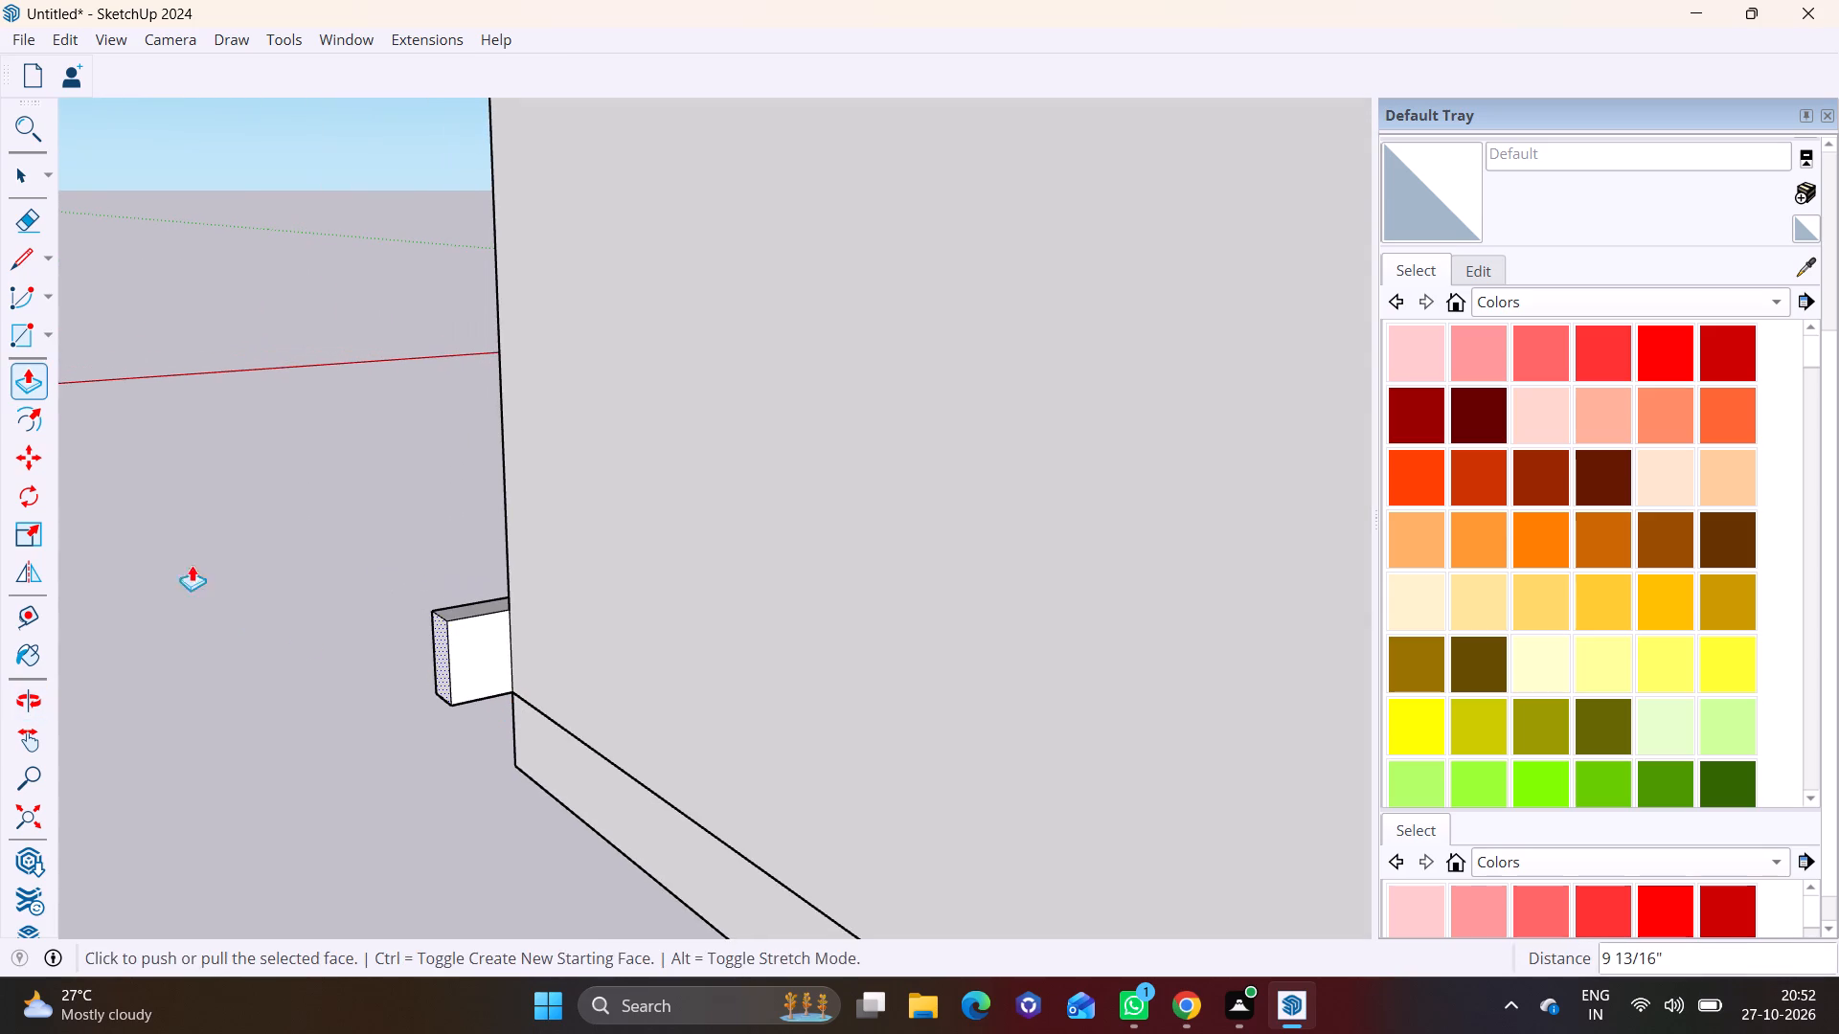
pyautogui.click(46, 346)
pyautogui.click(61, 371)
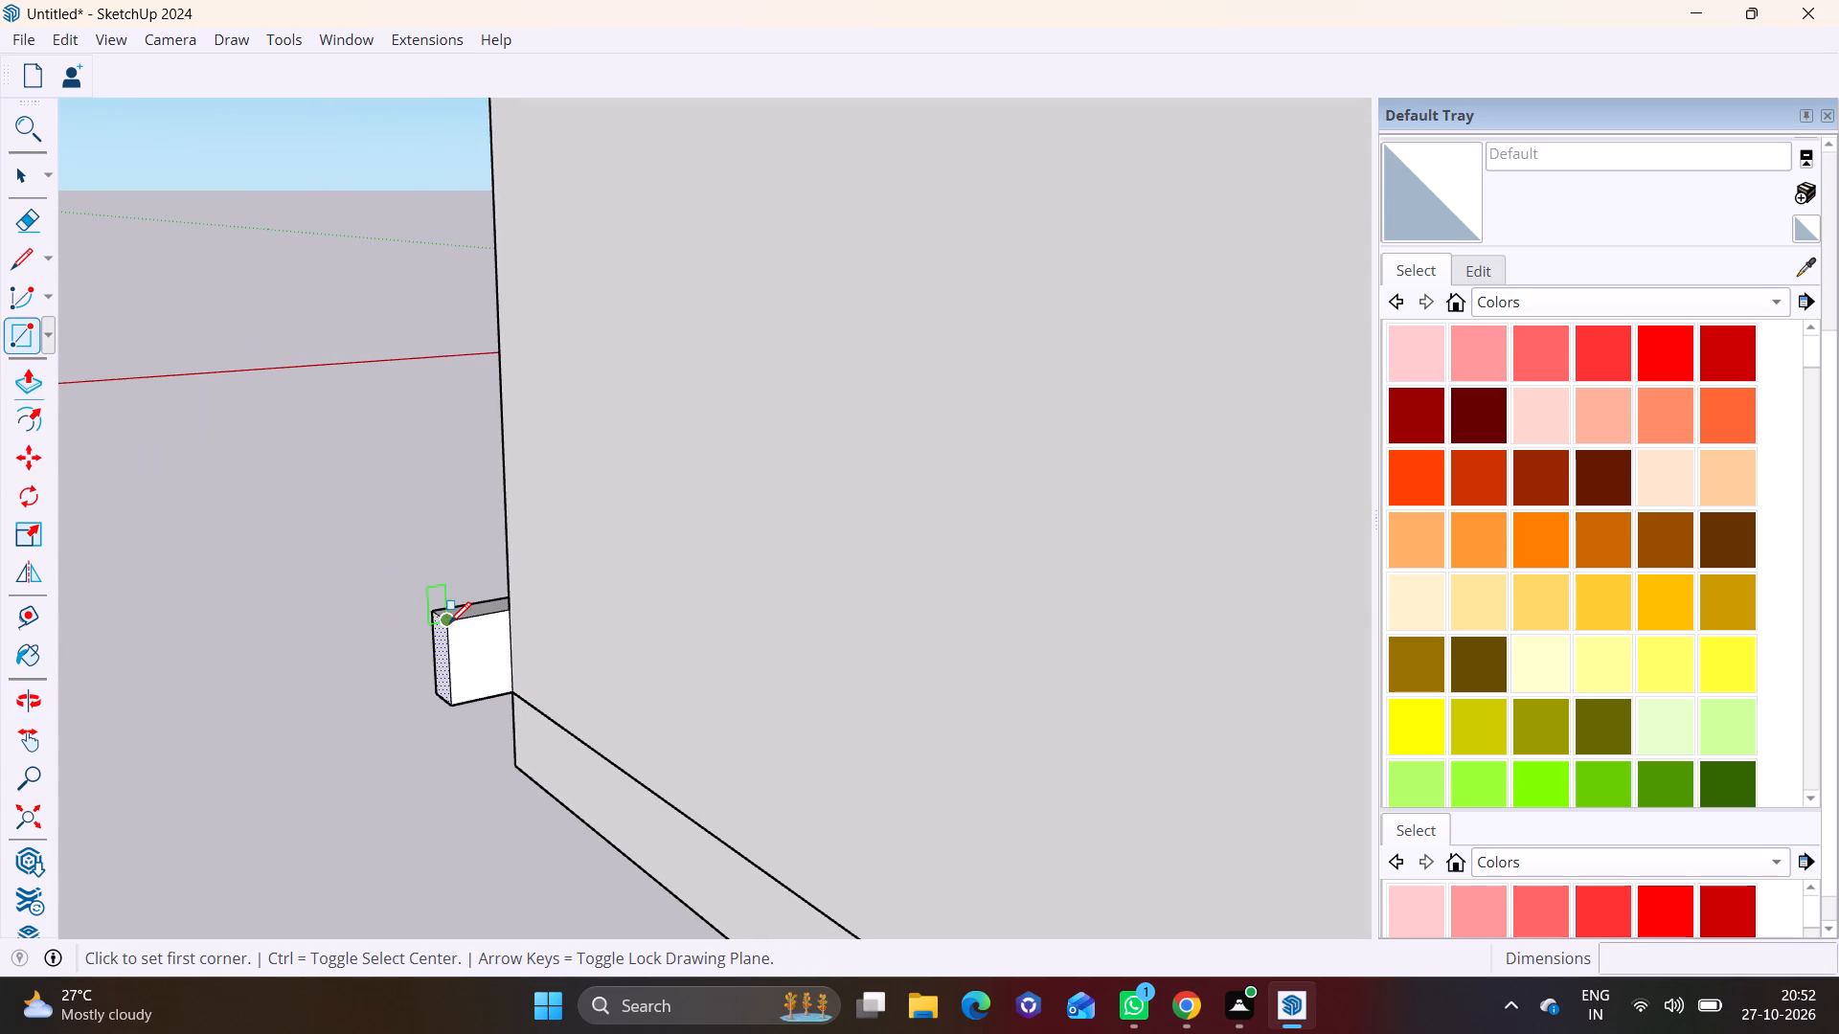
pyautogui.click(449, 623)
pyautogui.click(510, 701)
# Push/Pull the extension's side face 15' along the adjacent wall's base to the edge of the ground-storey opening.
pyautogui.press('space')
pyautogui.click(472, 645)
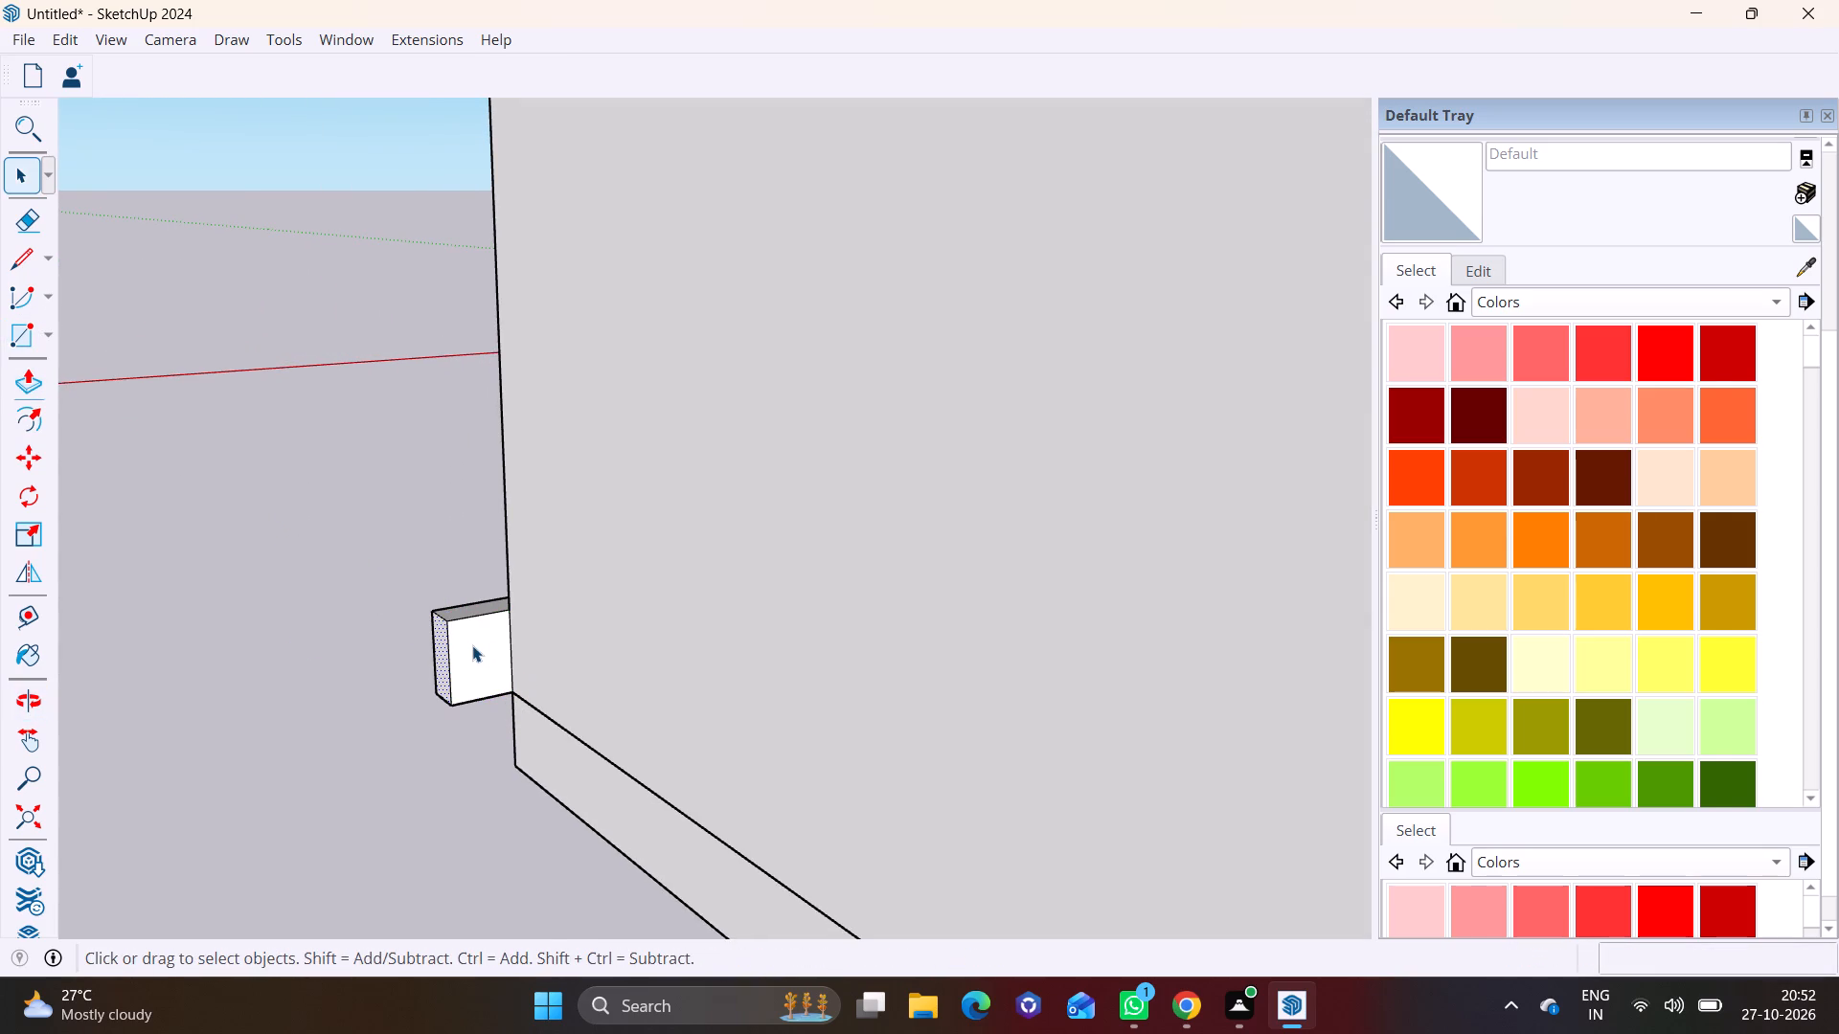
pyautogui.click(30, 378)
pyautogui.click(483, 659)
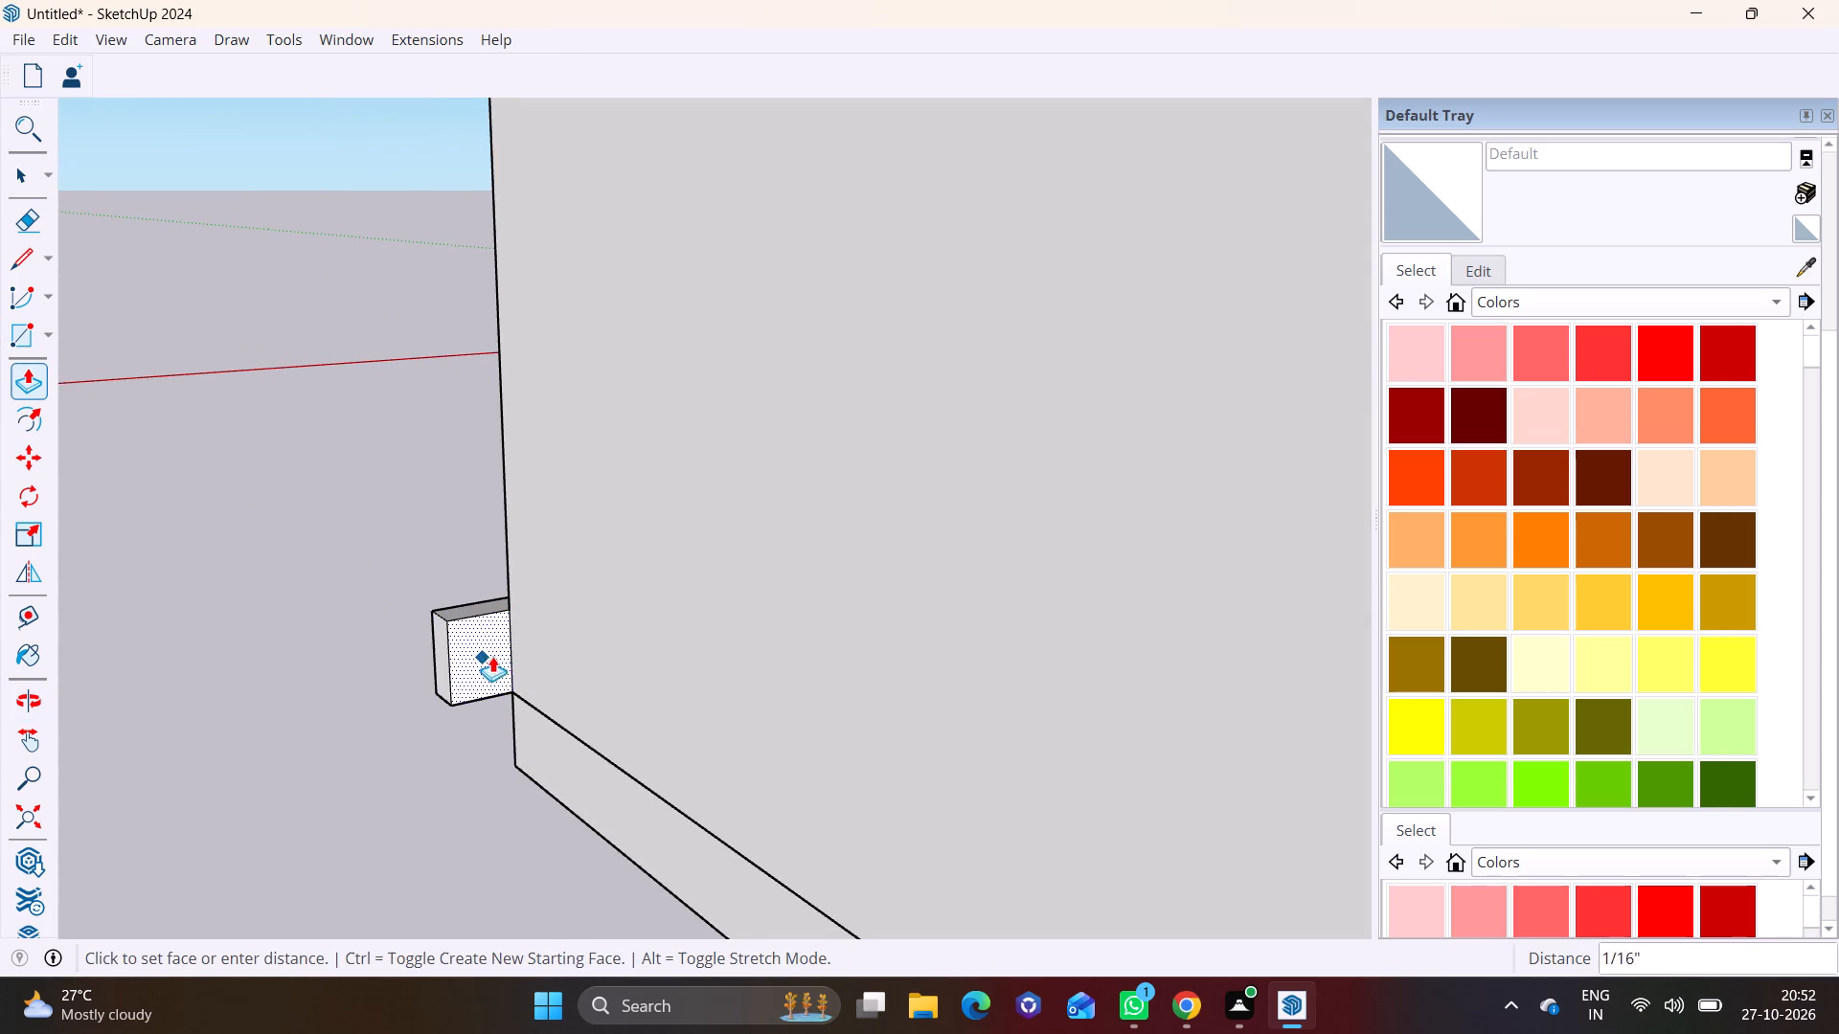
pyautogui.scroll(-9, 563, 668)
pyautogui.keyDown('shift'); pyautogui.moveTo(578, 684); pyautogui.dragTo(395, 573, button='middle'); pyautogui.keyUp('shift')
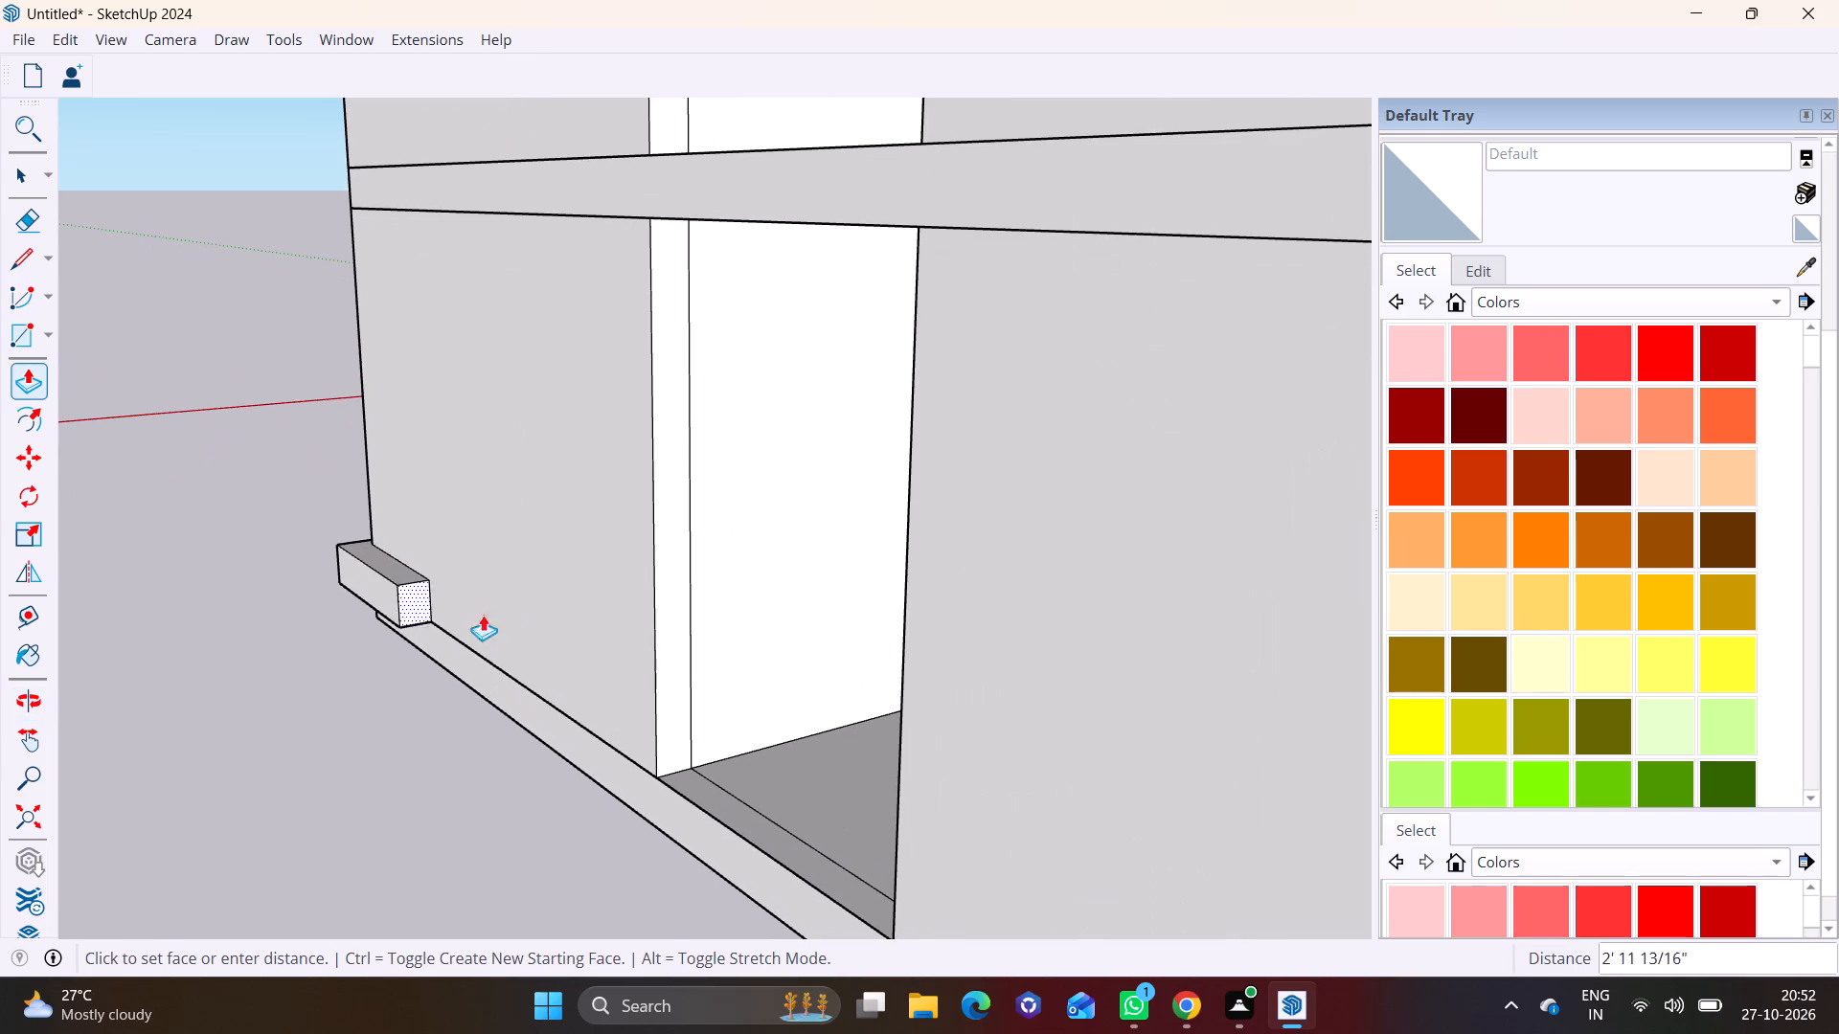
pyautogui.scroll(-1, 696, 710)
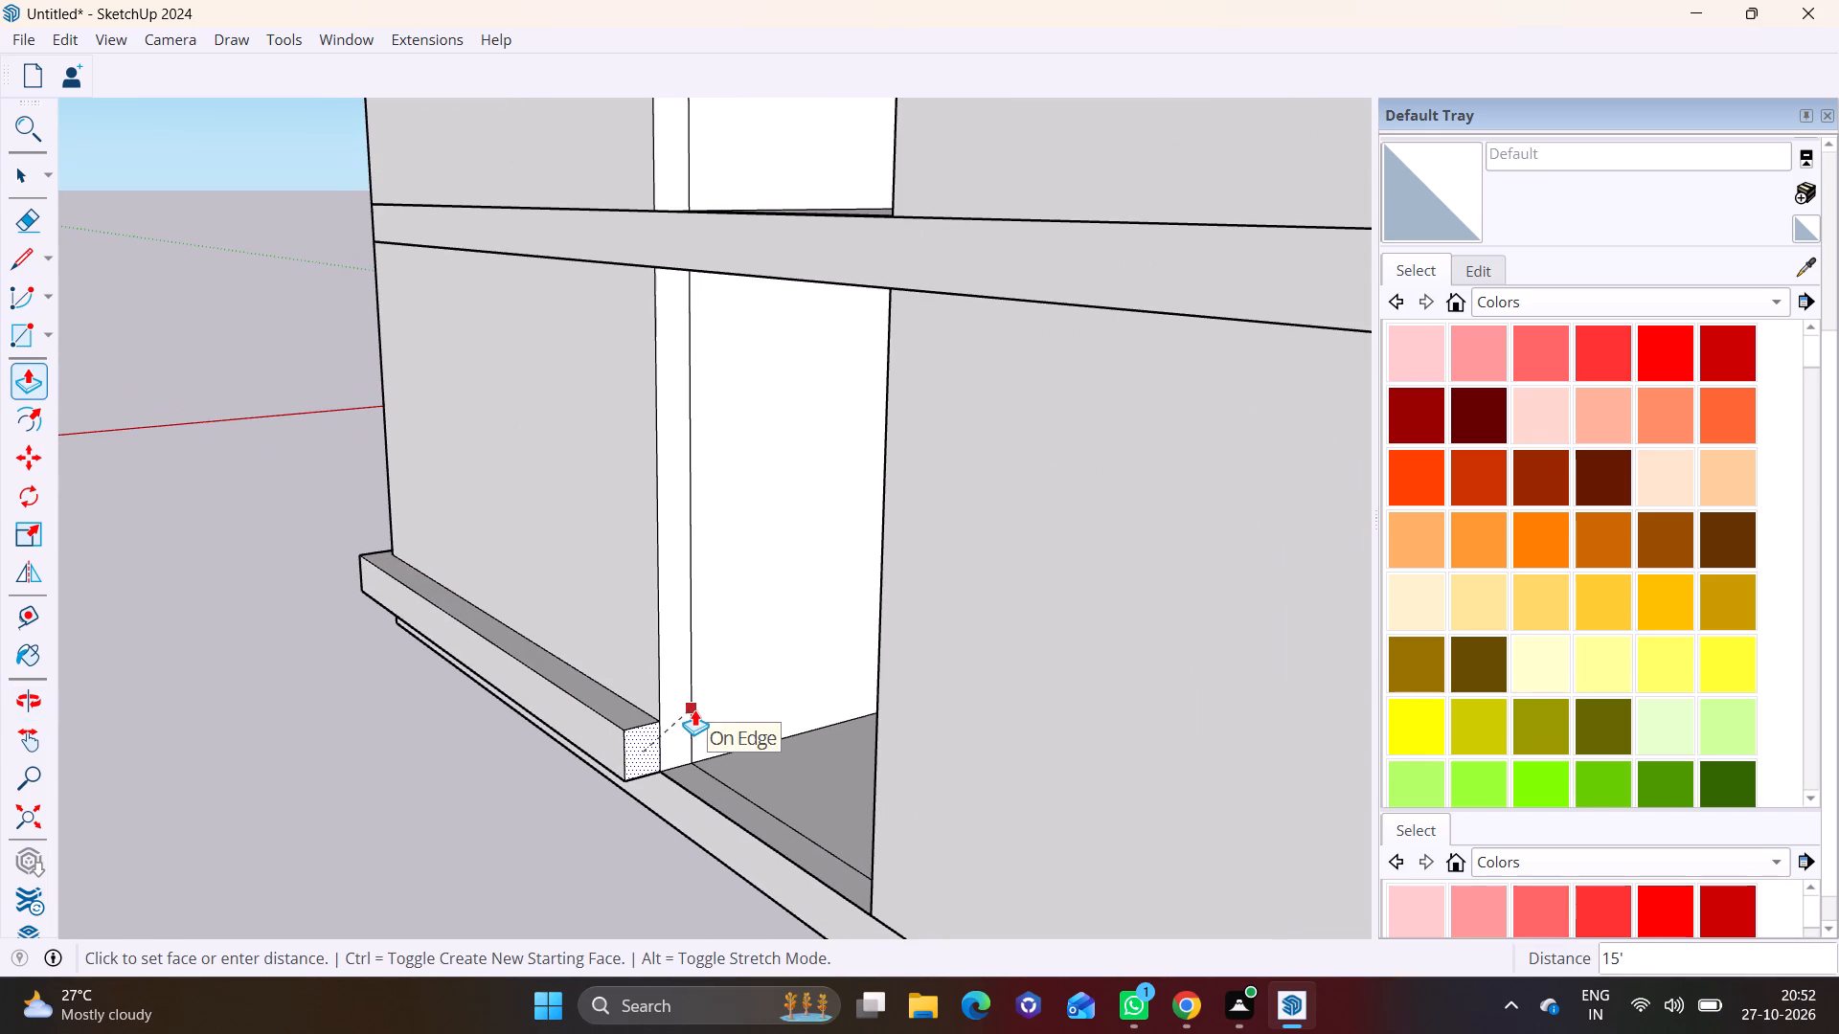
pyautogui.click(694, 709)
# Draw a line about 7 3/4" long across the ledge's top near its end at the opening, marking a small square.
pyautogui.moveTo(576, 633); pyautogui.dragTo(552, 740, button='middle')
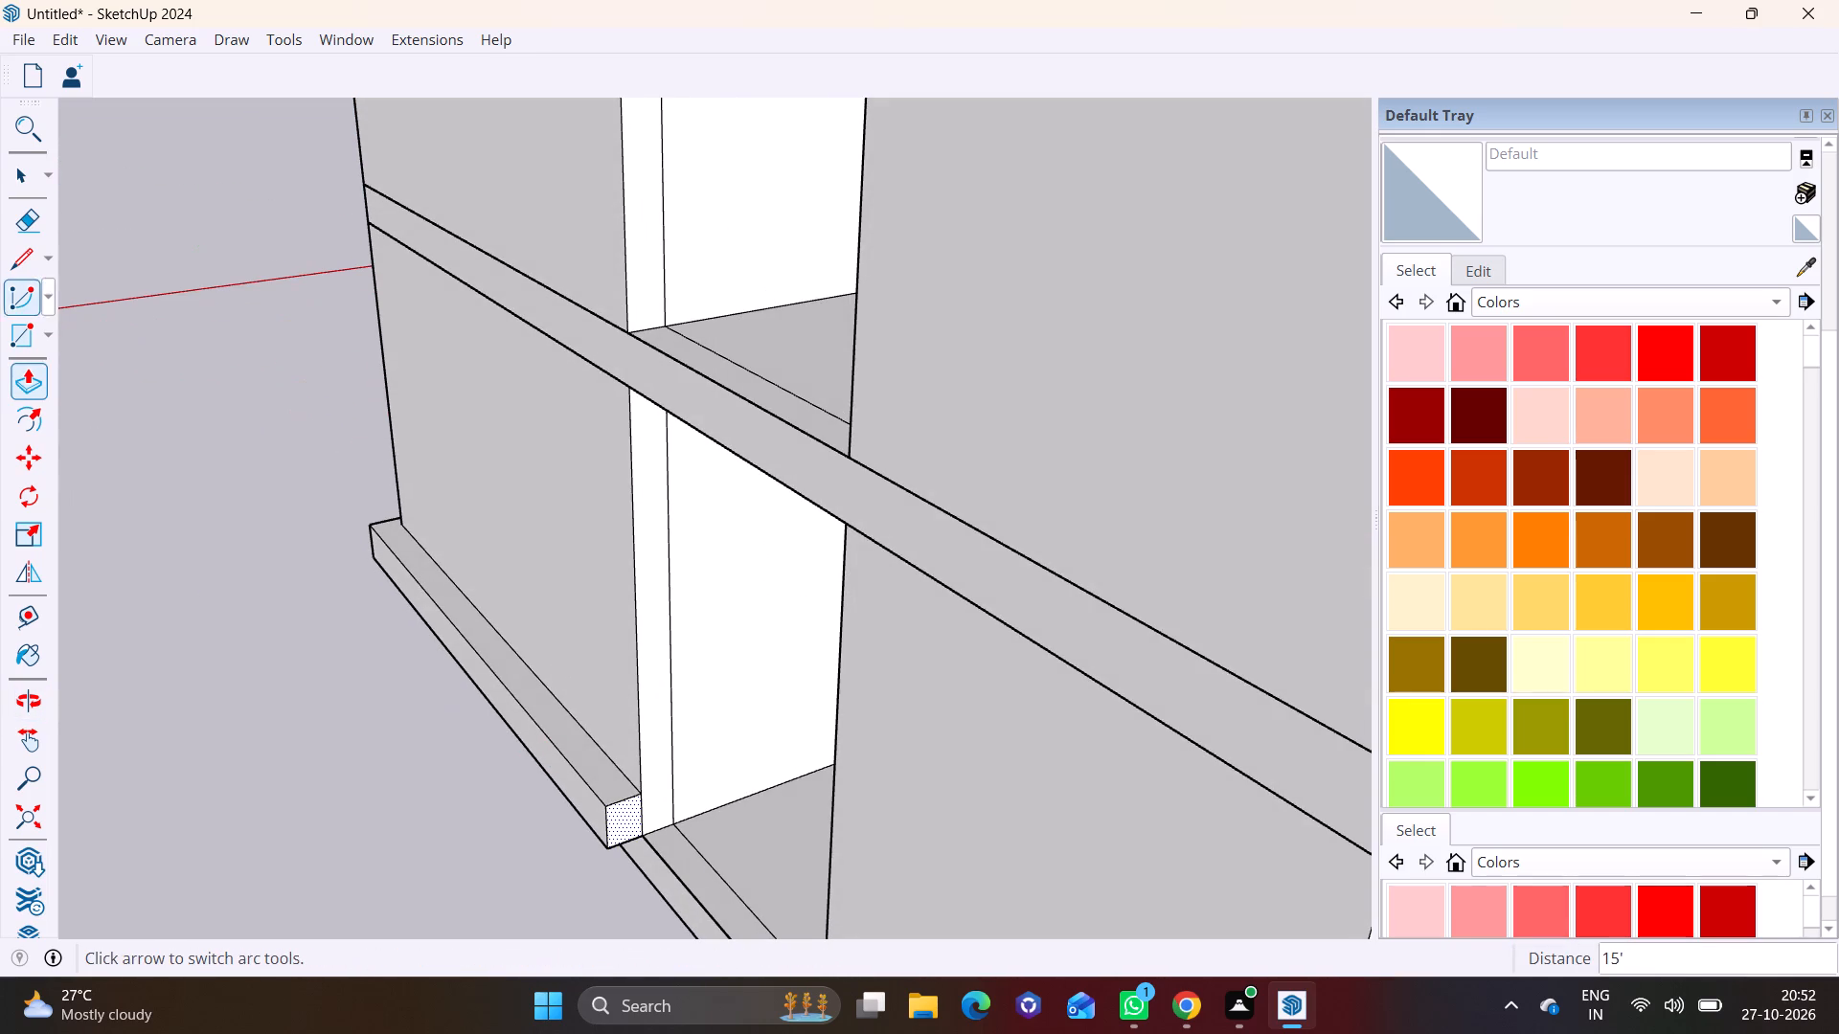
pyautogui.click(25, 261)
pyautogui.scroll(4, 512, 750)
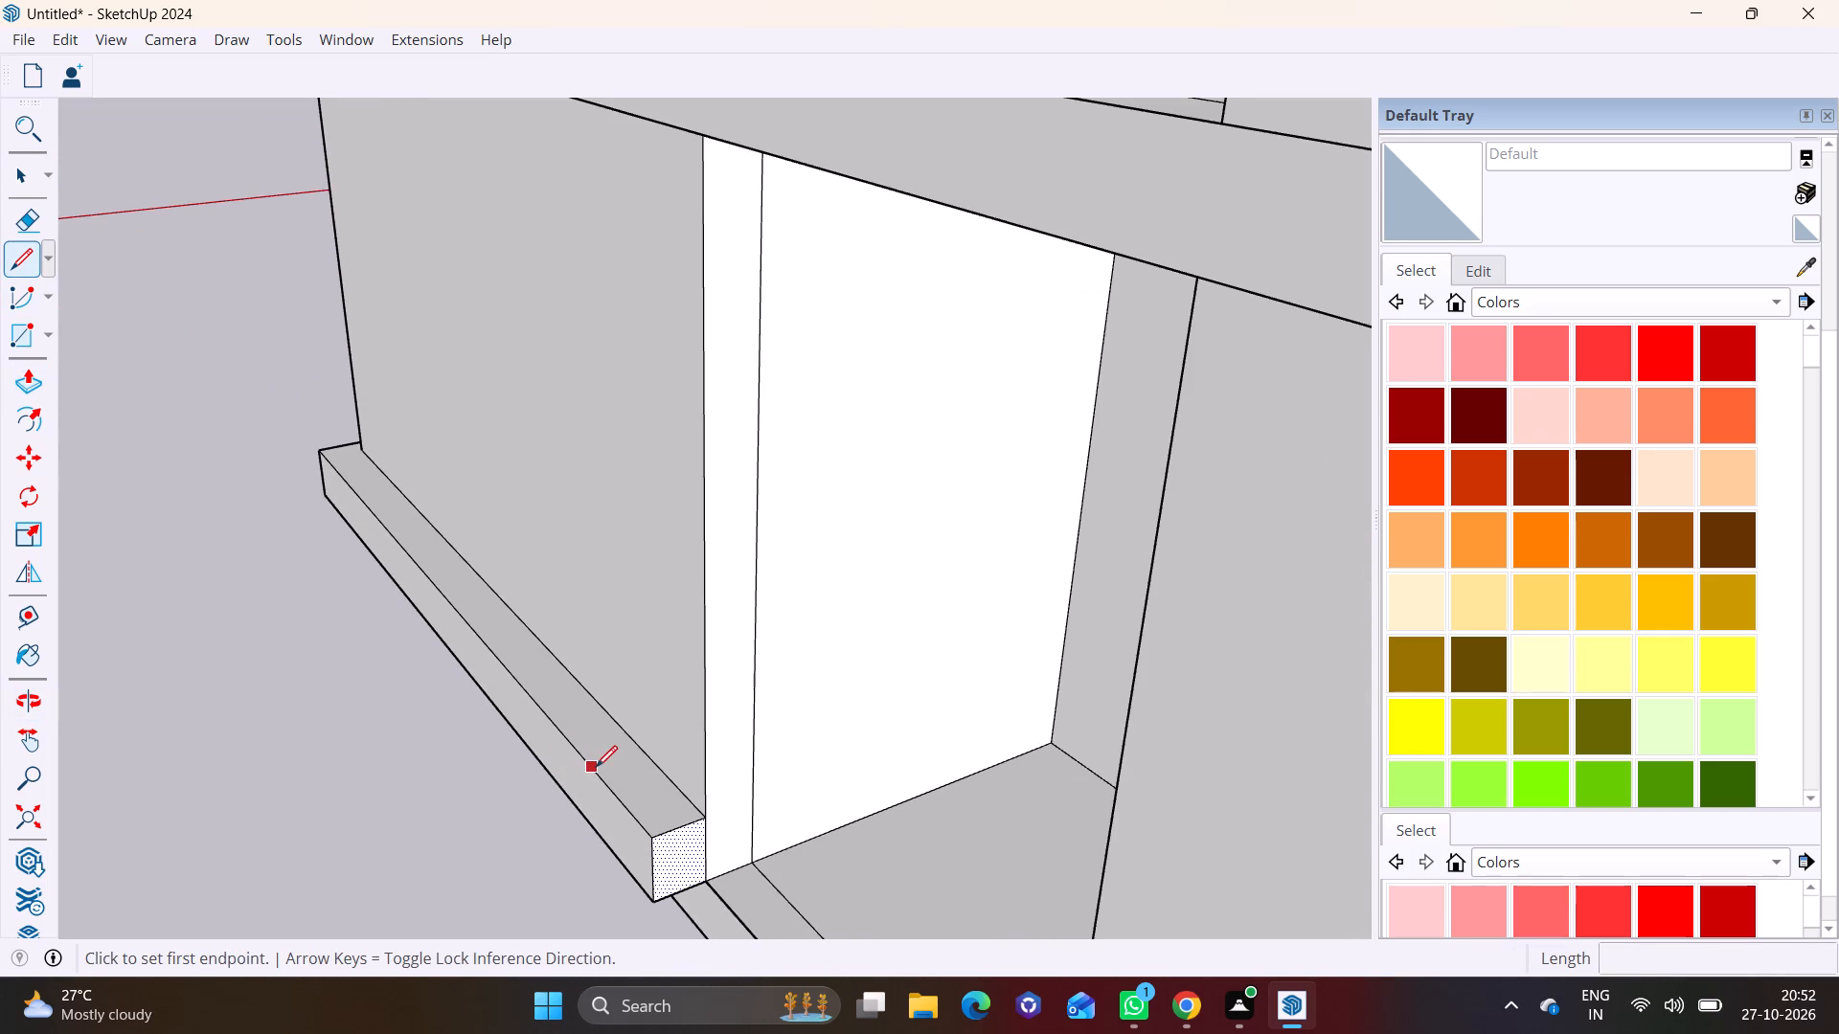
pyautogui.click(626, 802)
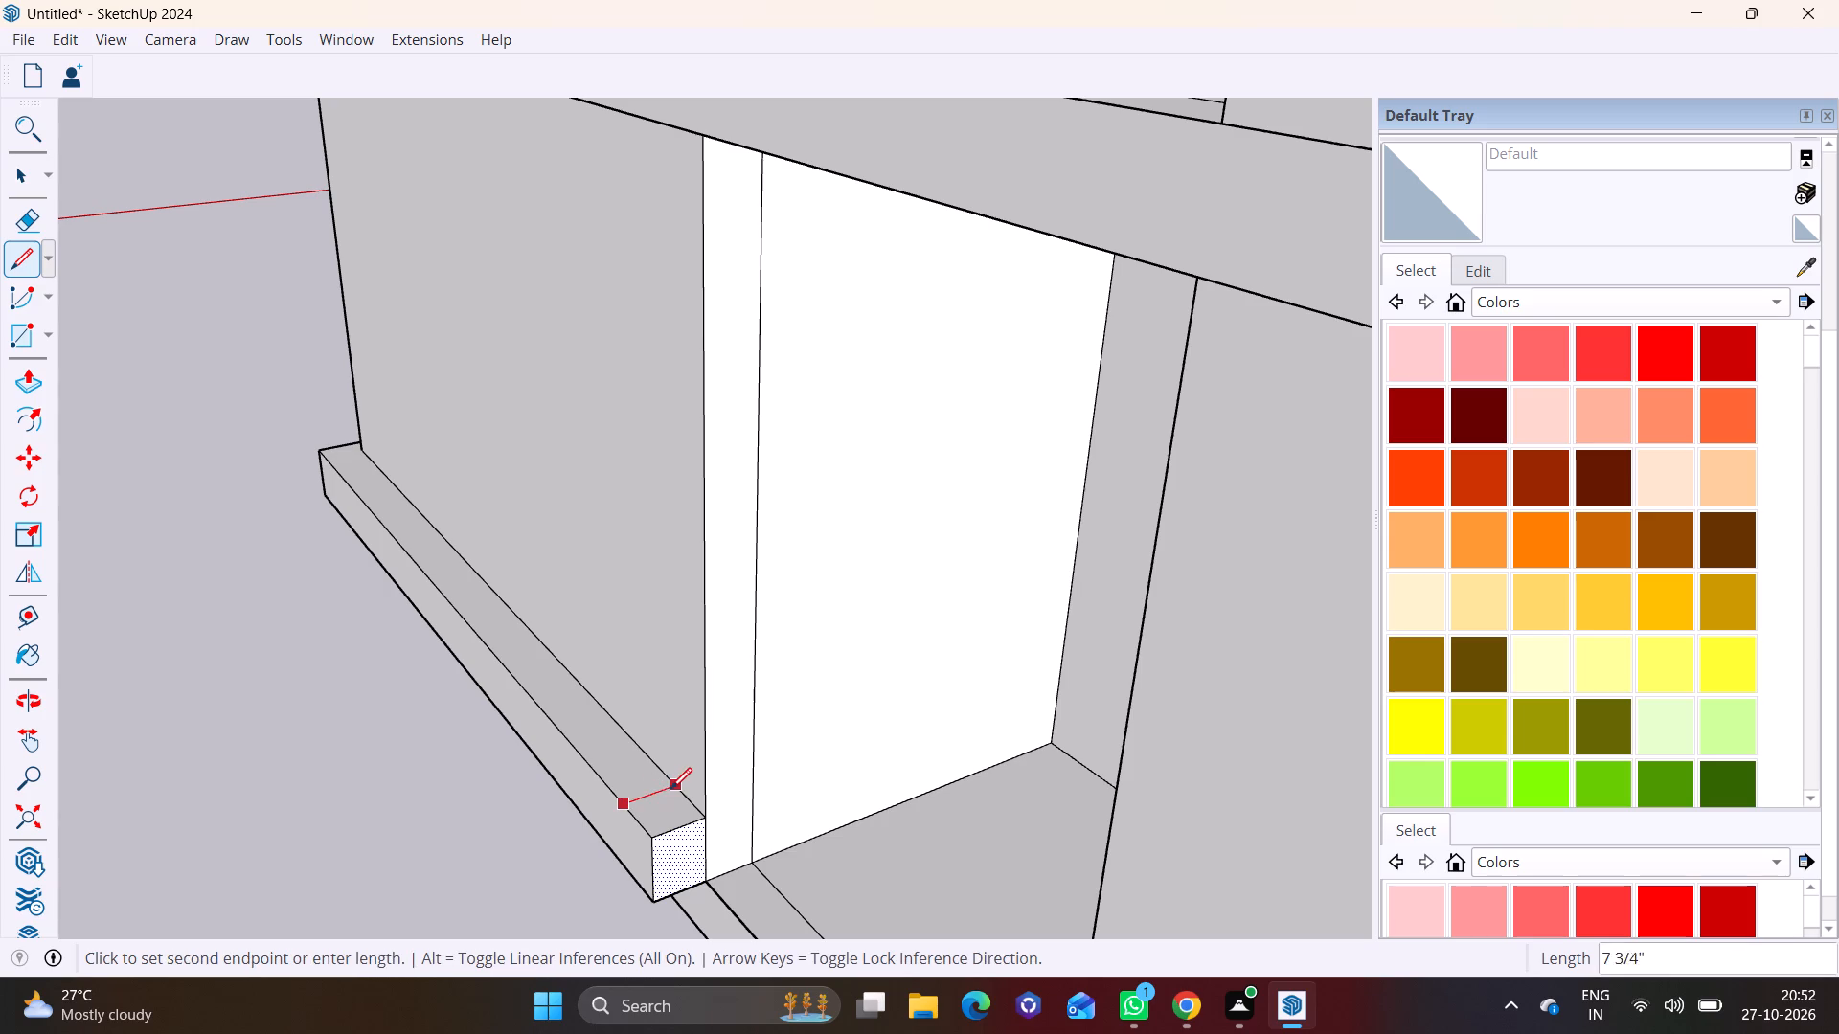
pyautogui.click(673, 797)
# Push/Pull the small square on the ledge's end upward by about 8' 11" as a post beside the ground-storey opening.
pyautogui.press('space')
pyautogui.click(665, 805)
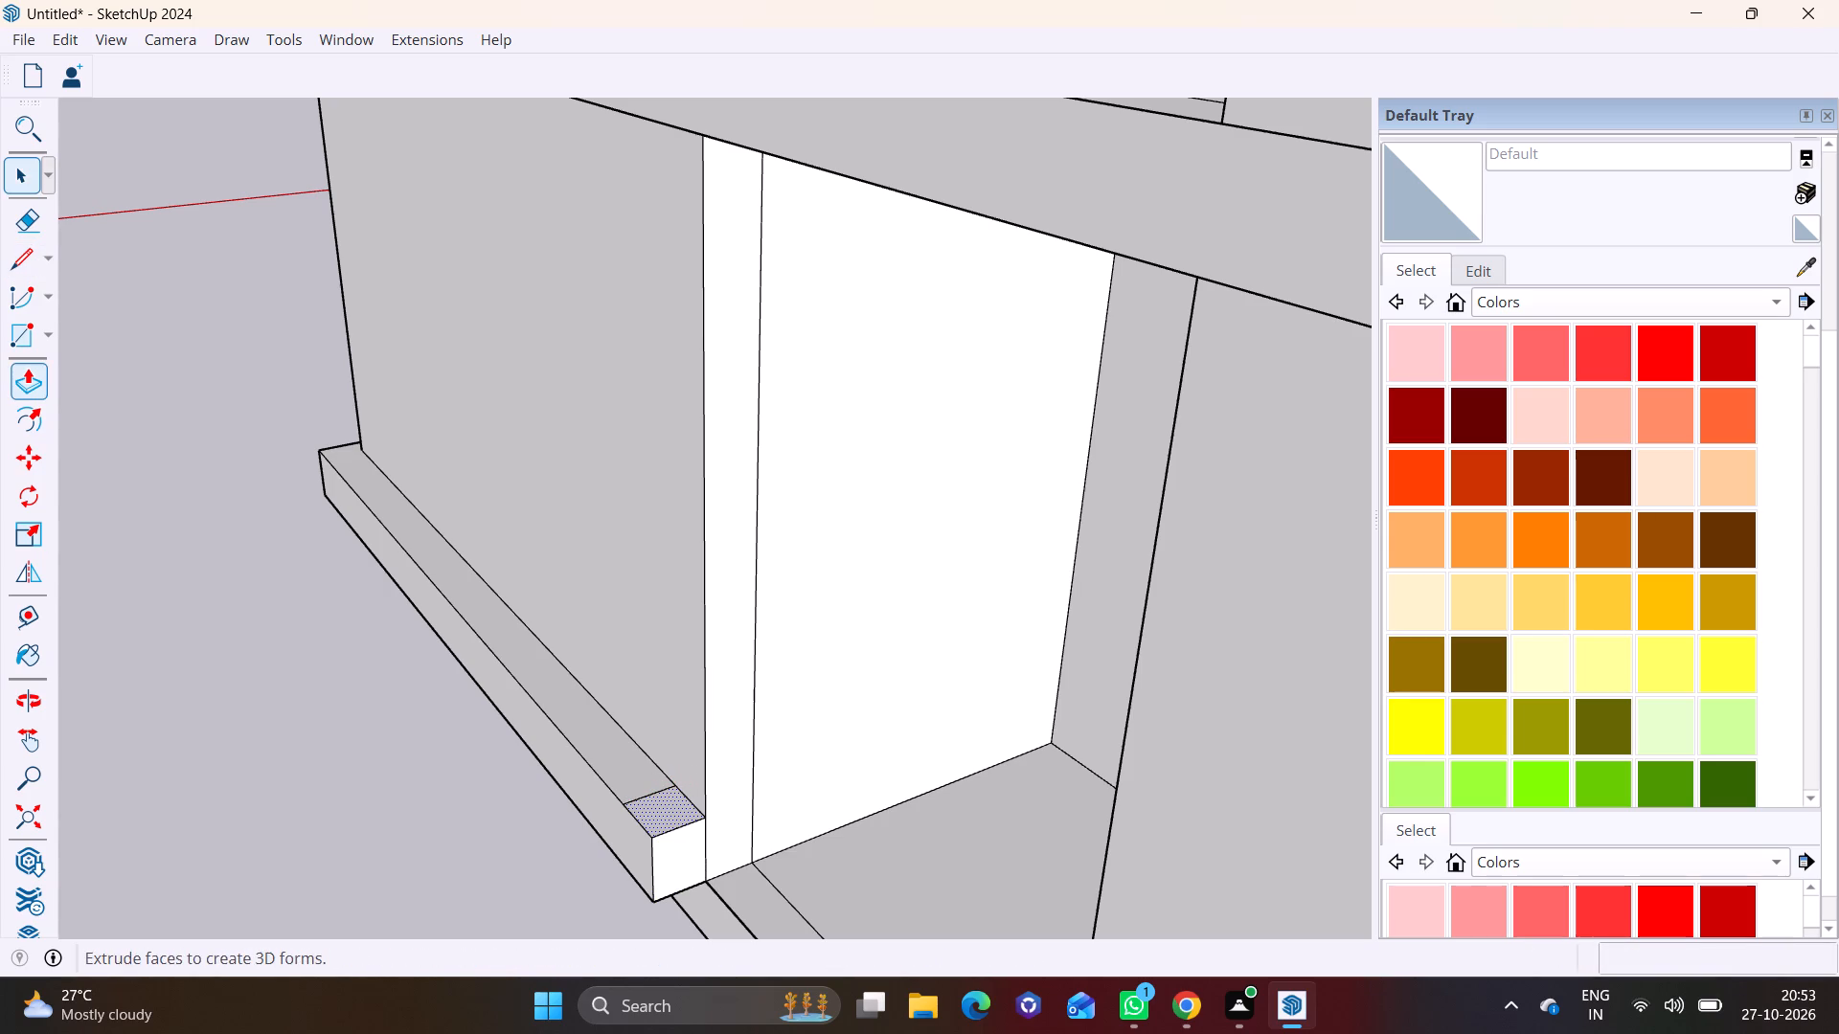
pyautogui.click(17, 380)
pyautogui.click(678, 799)
pyautogui.scroll(-5, 607, 616)
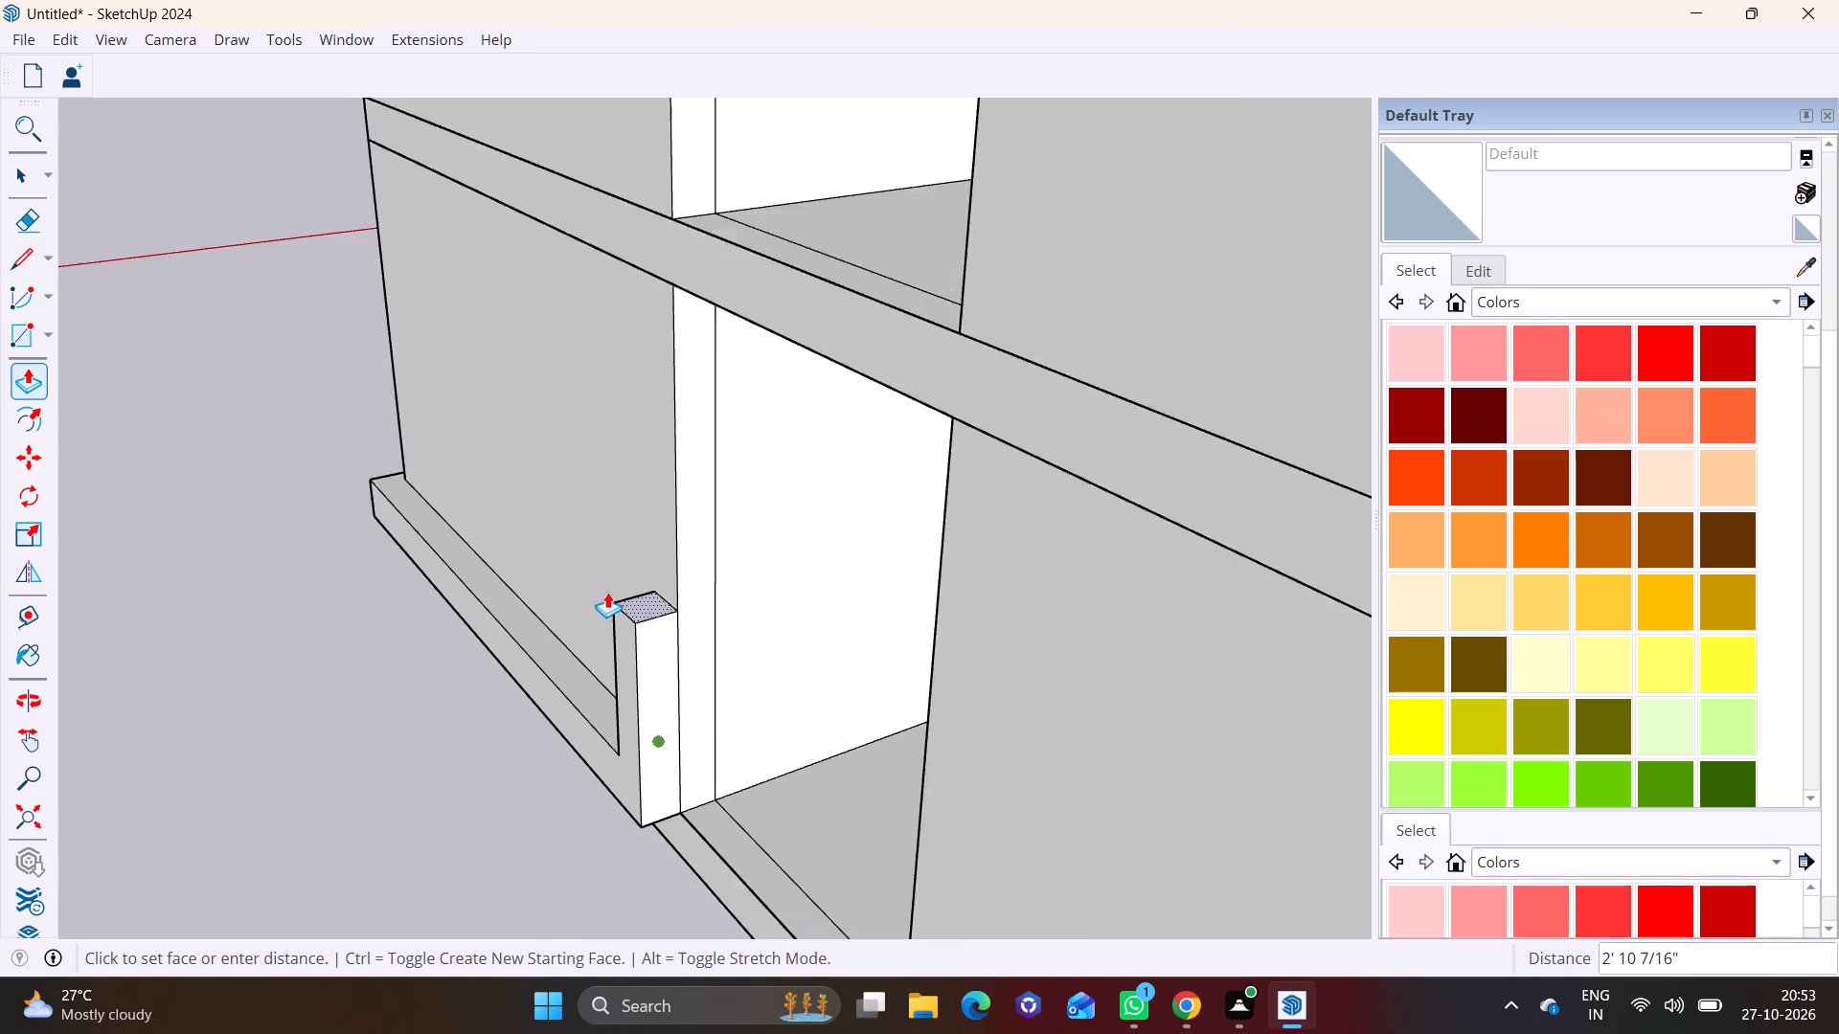
pyautogui.scroll(-2, 607, 592)
pyautogui.keyDown('shift'); pyautogui.moveTo(594, 588); pyautogui.dragTo(593, 659, button='middle'); pyautogui.keyUp('shift')
pyautogui.moveTo(605, 586); pyautogui.dragTo(681, 572, button='middle')
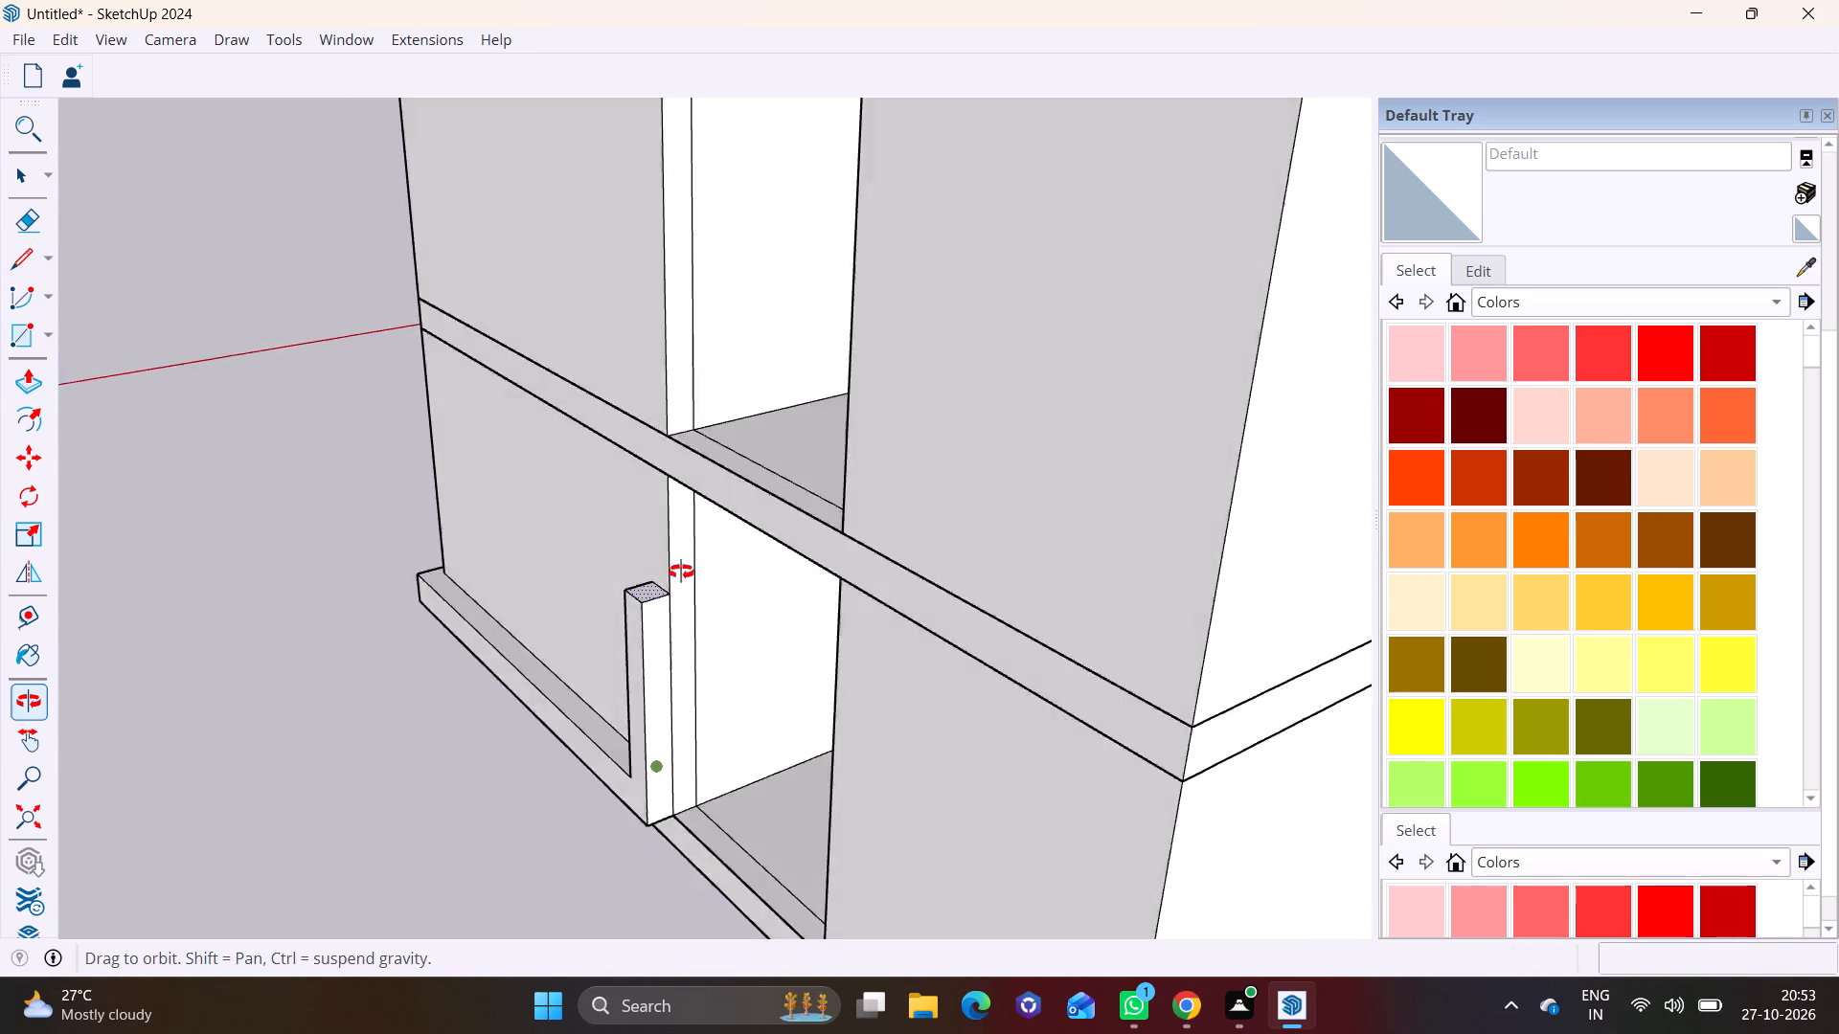
pyautogui.moveTo(681, 572); pyautogui.dragTo(1237, 467, button='middle')
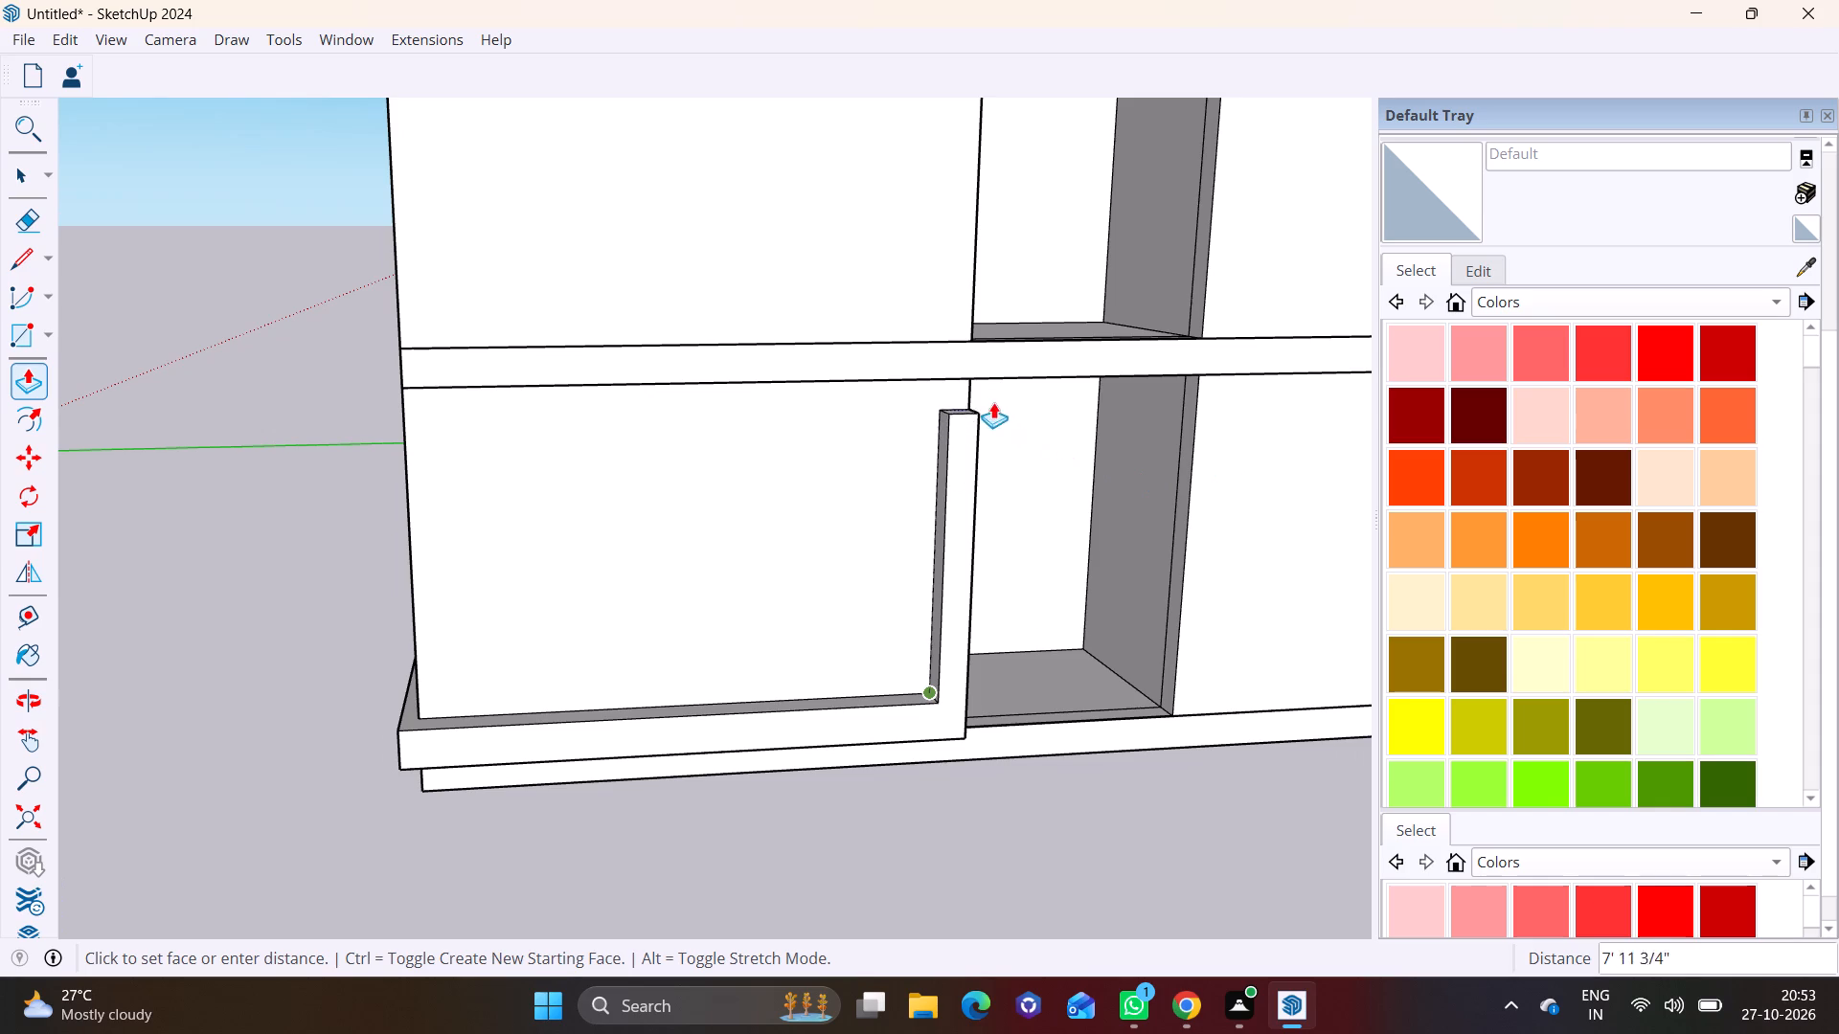
pyautogui.scroll(3, 928, 360)
pyautogui.click(928, 347)
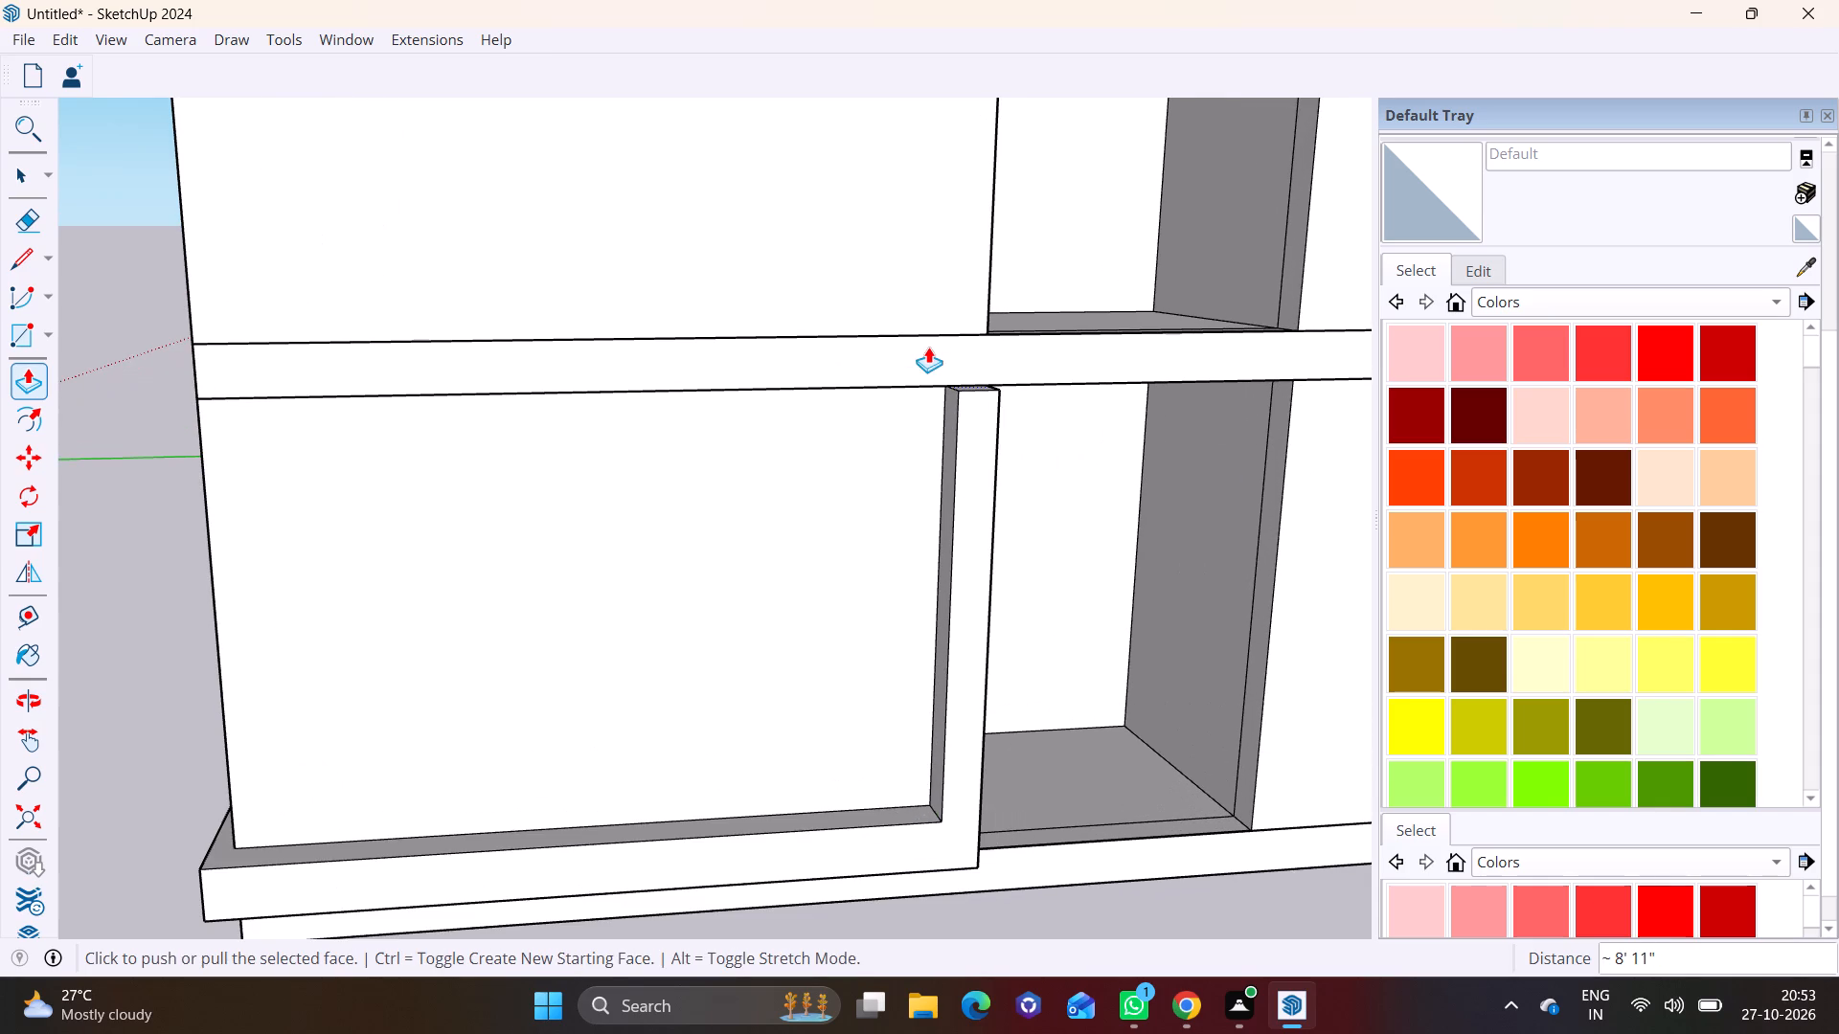
# Raise the post's top face further, past the slab's underside to the top of the slab above the ground storey.
pyautogui.click(962, 384)
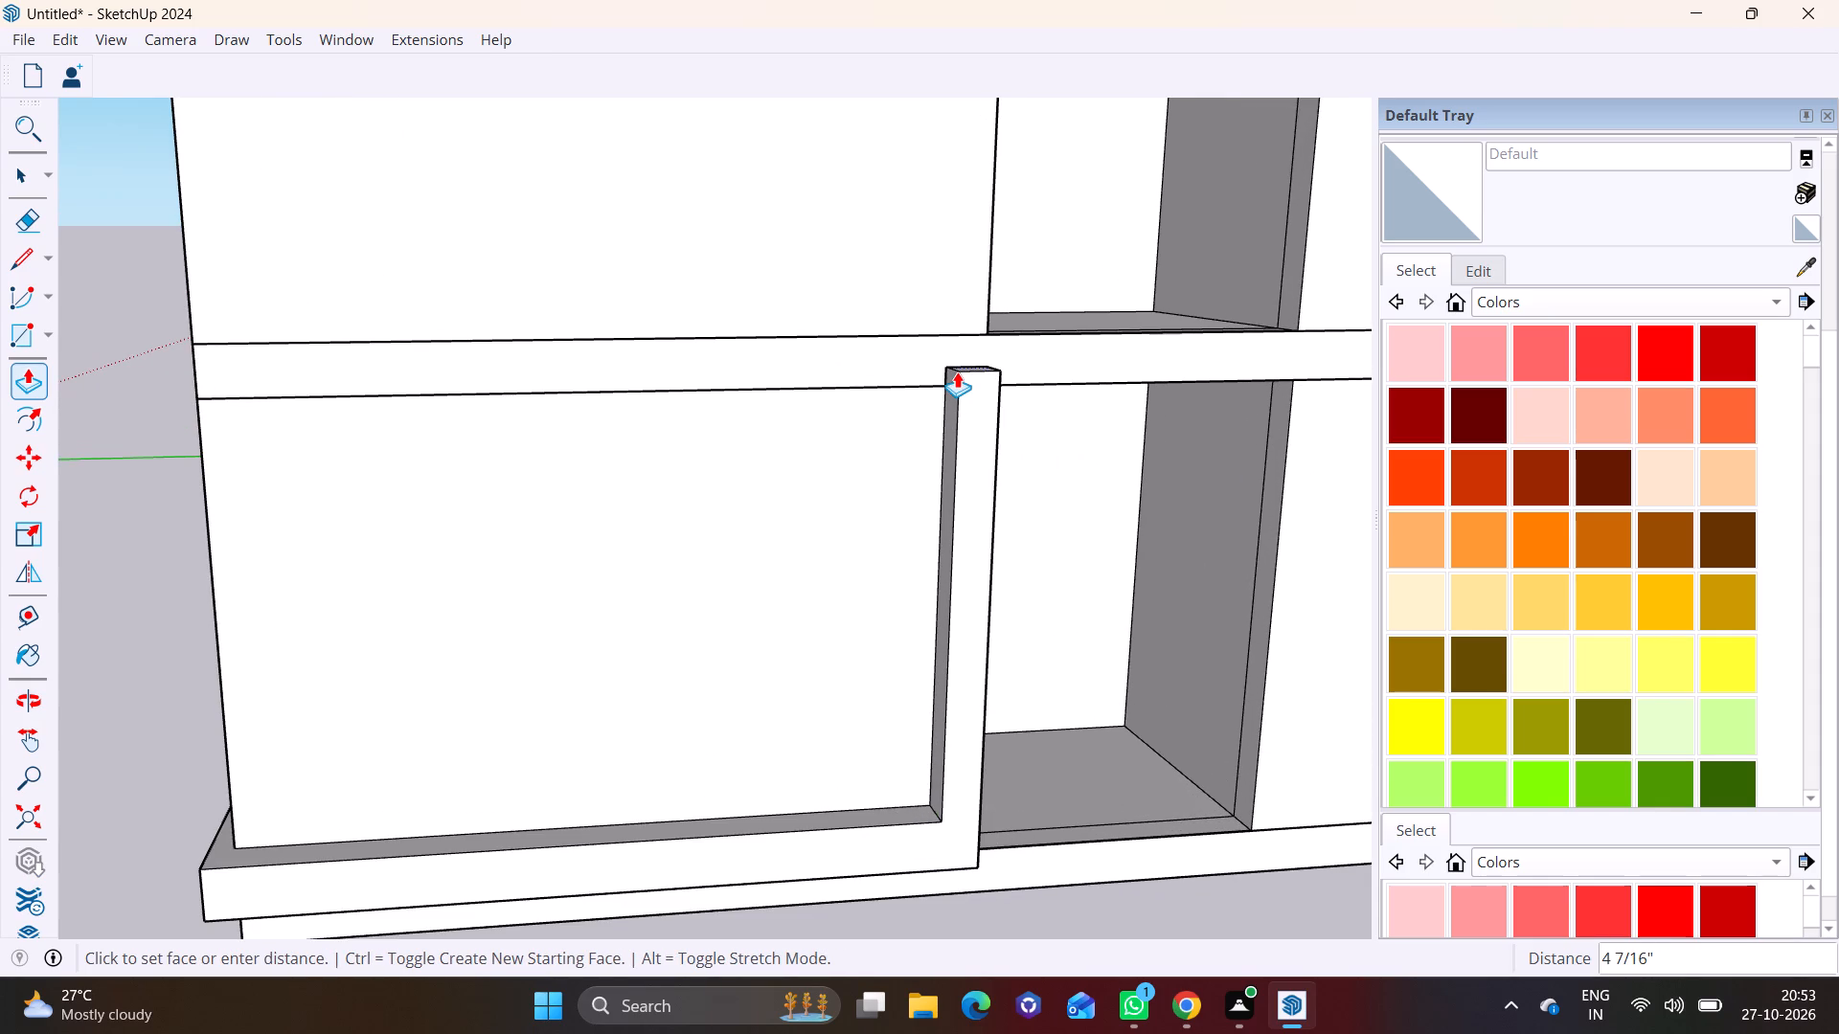
pyautogui.click(957, 371)
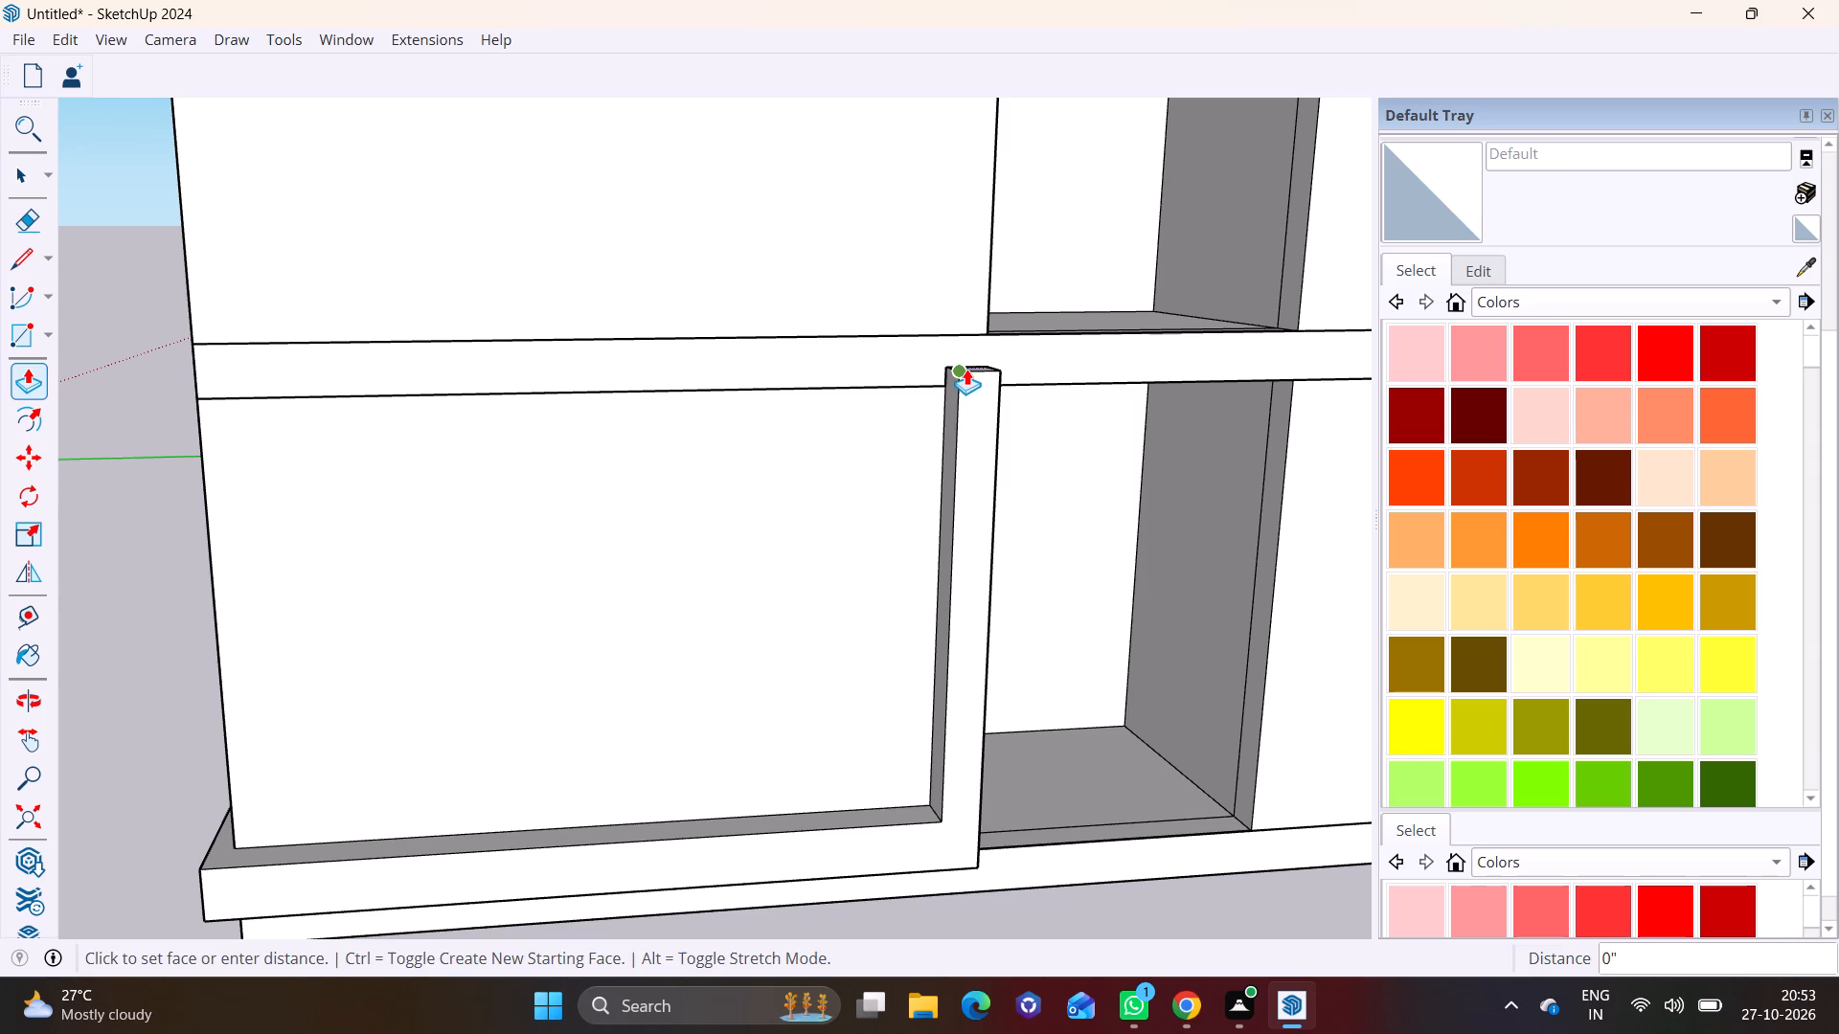
pyautogui.click(966, 369)
pyautogui.click(951, 337)
# Draw a line across the post's inner side face level with the slab's underside.
pyautogui.moveTo(932, 380); pyautogui.dragTo(1126, 345, button='middle')
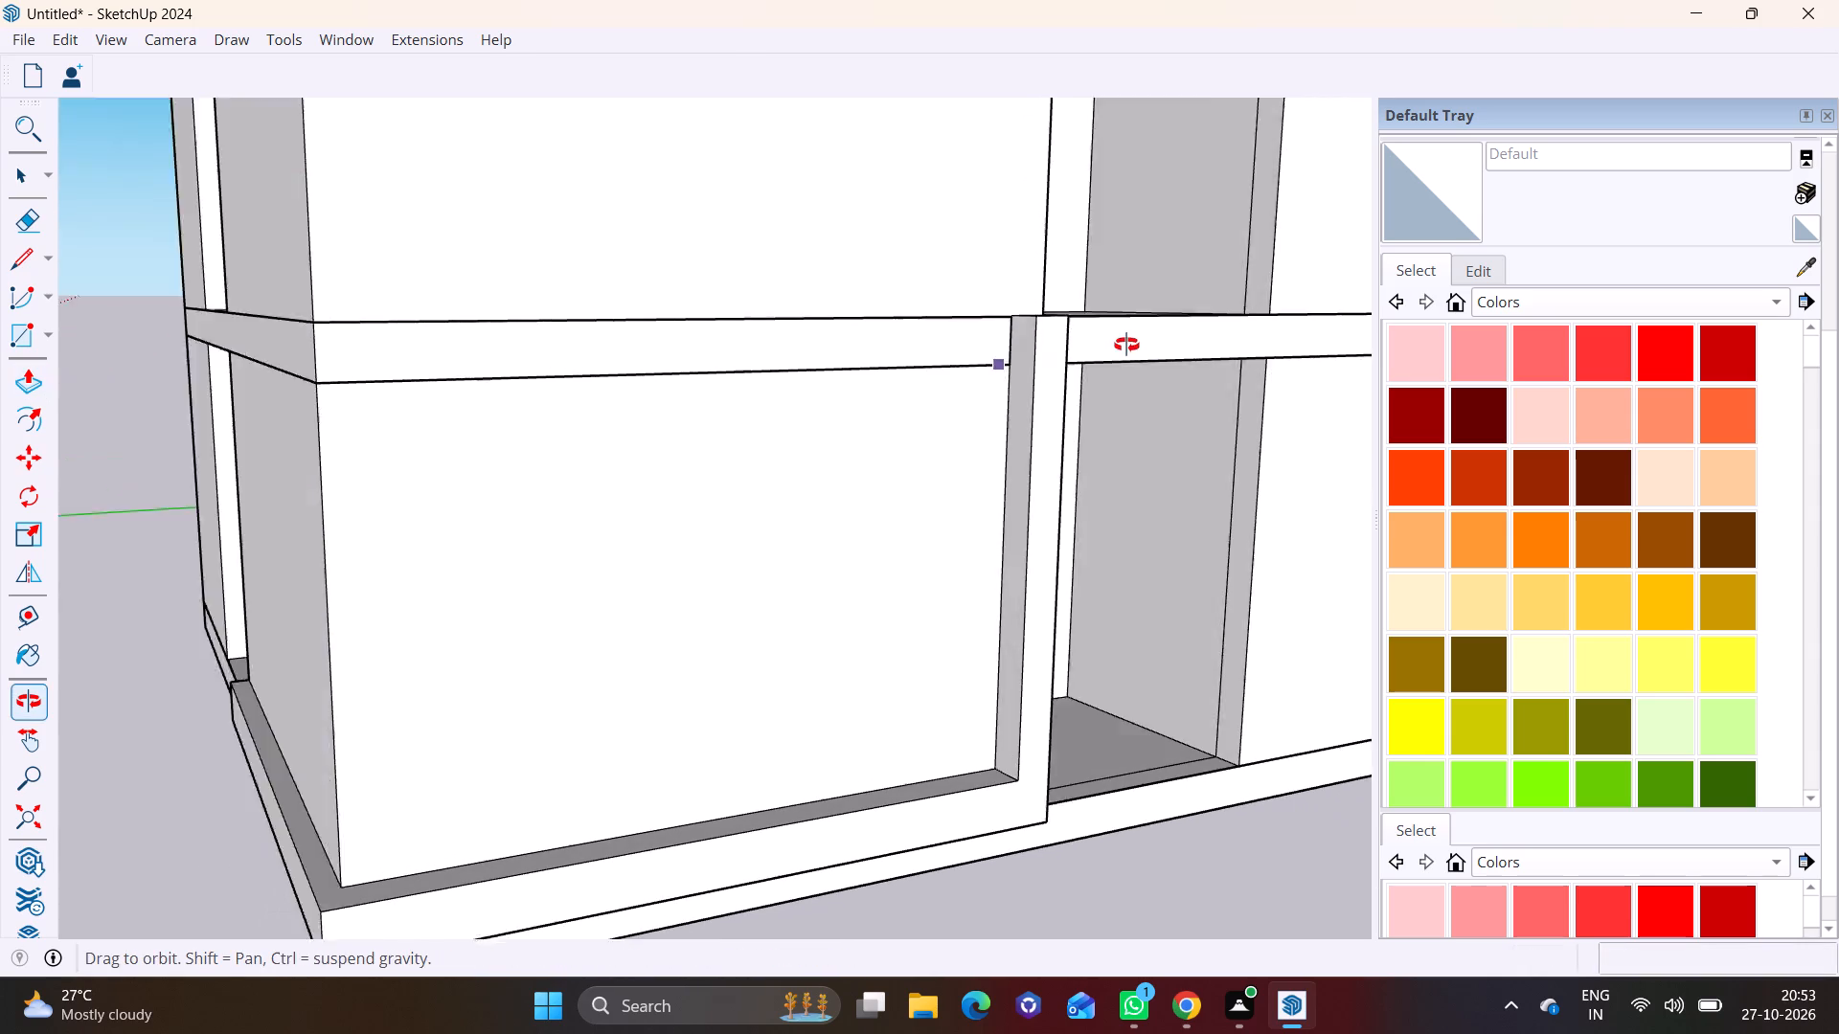
pyautogui.moveTo(1126, 345); pyautogui.dragTo(1130, 344, button='middle')
pyautogui.click(26, 257)
pyautogui.scroll(4, 959, 297)
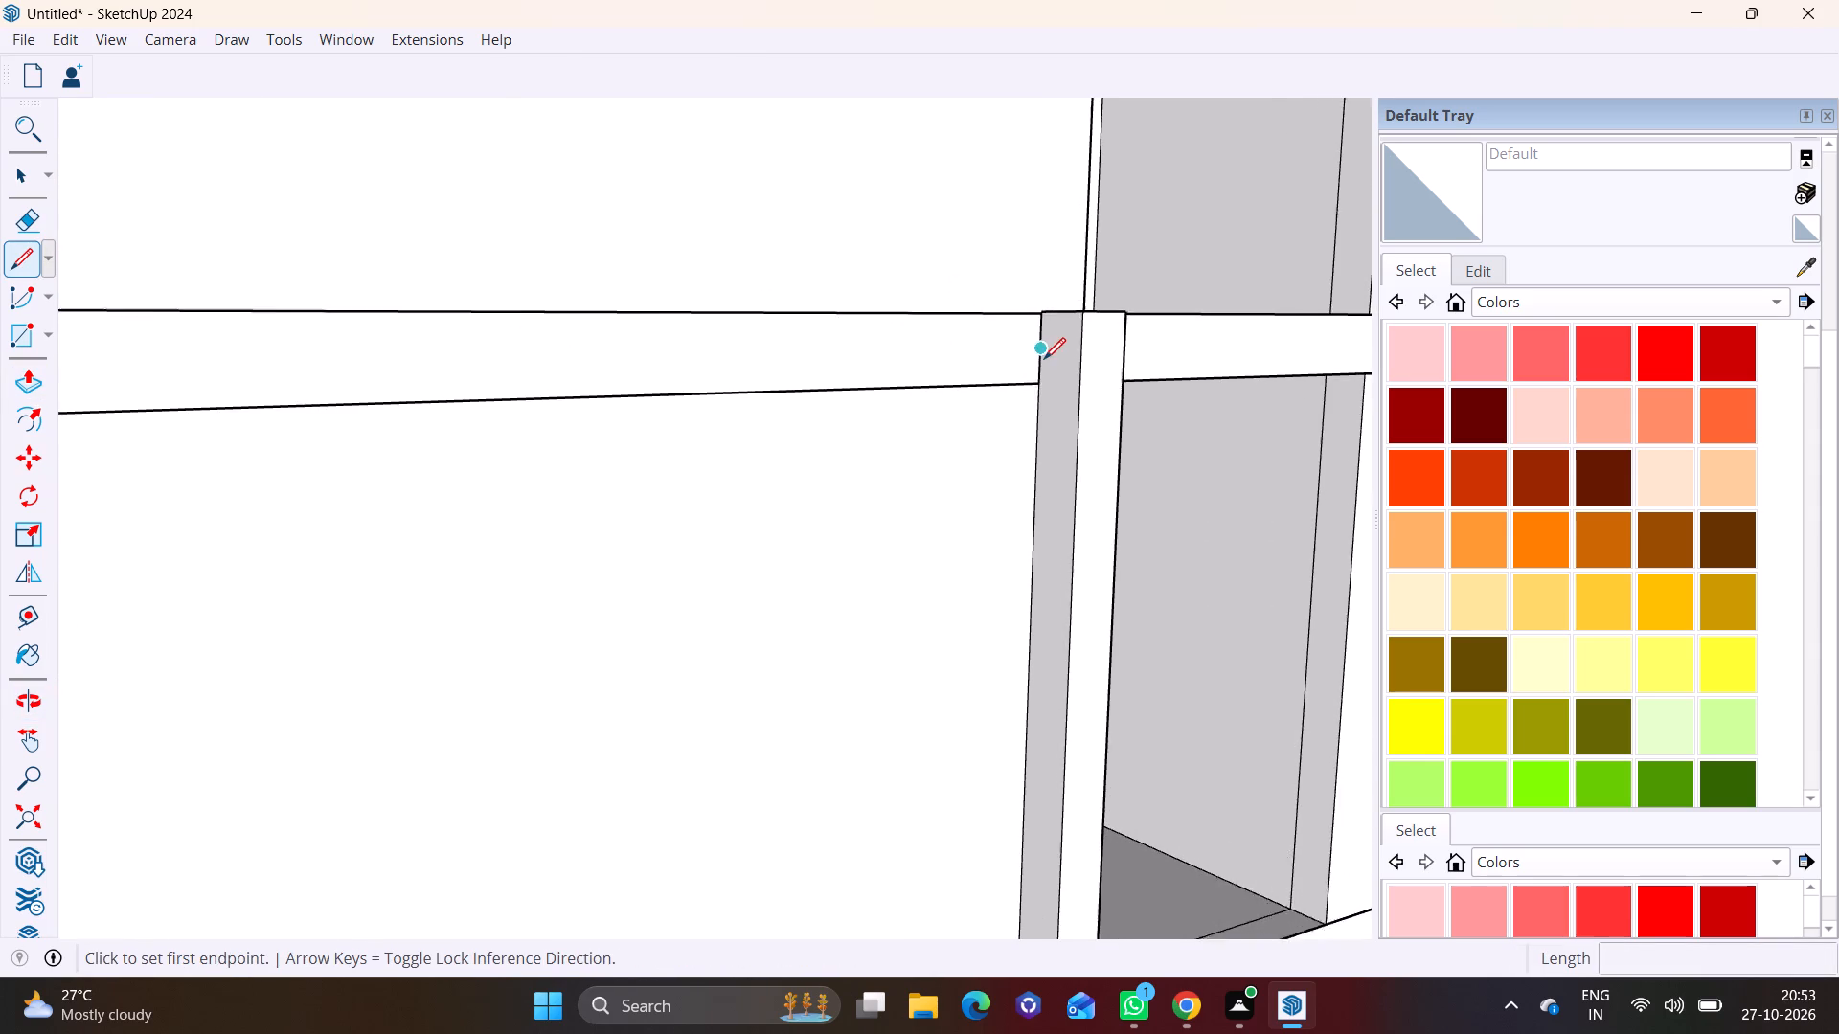
pyautogui.scroll(2, 1044, 359)
pyautogui.click(1040, 386)
pyautogui.click(1097, 396)
# Push/Pull the marked upper part of the post's inner face about 14' 2" along the wall, forming a slab-level ledge past the building corner.
pyautogui.press('space')
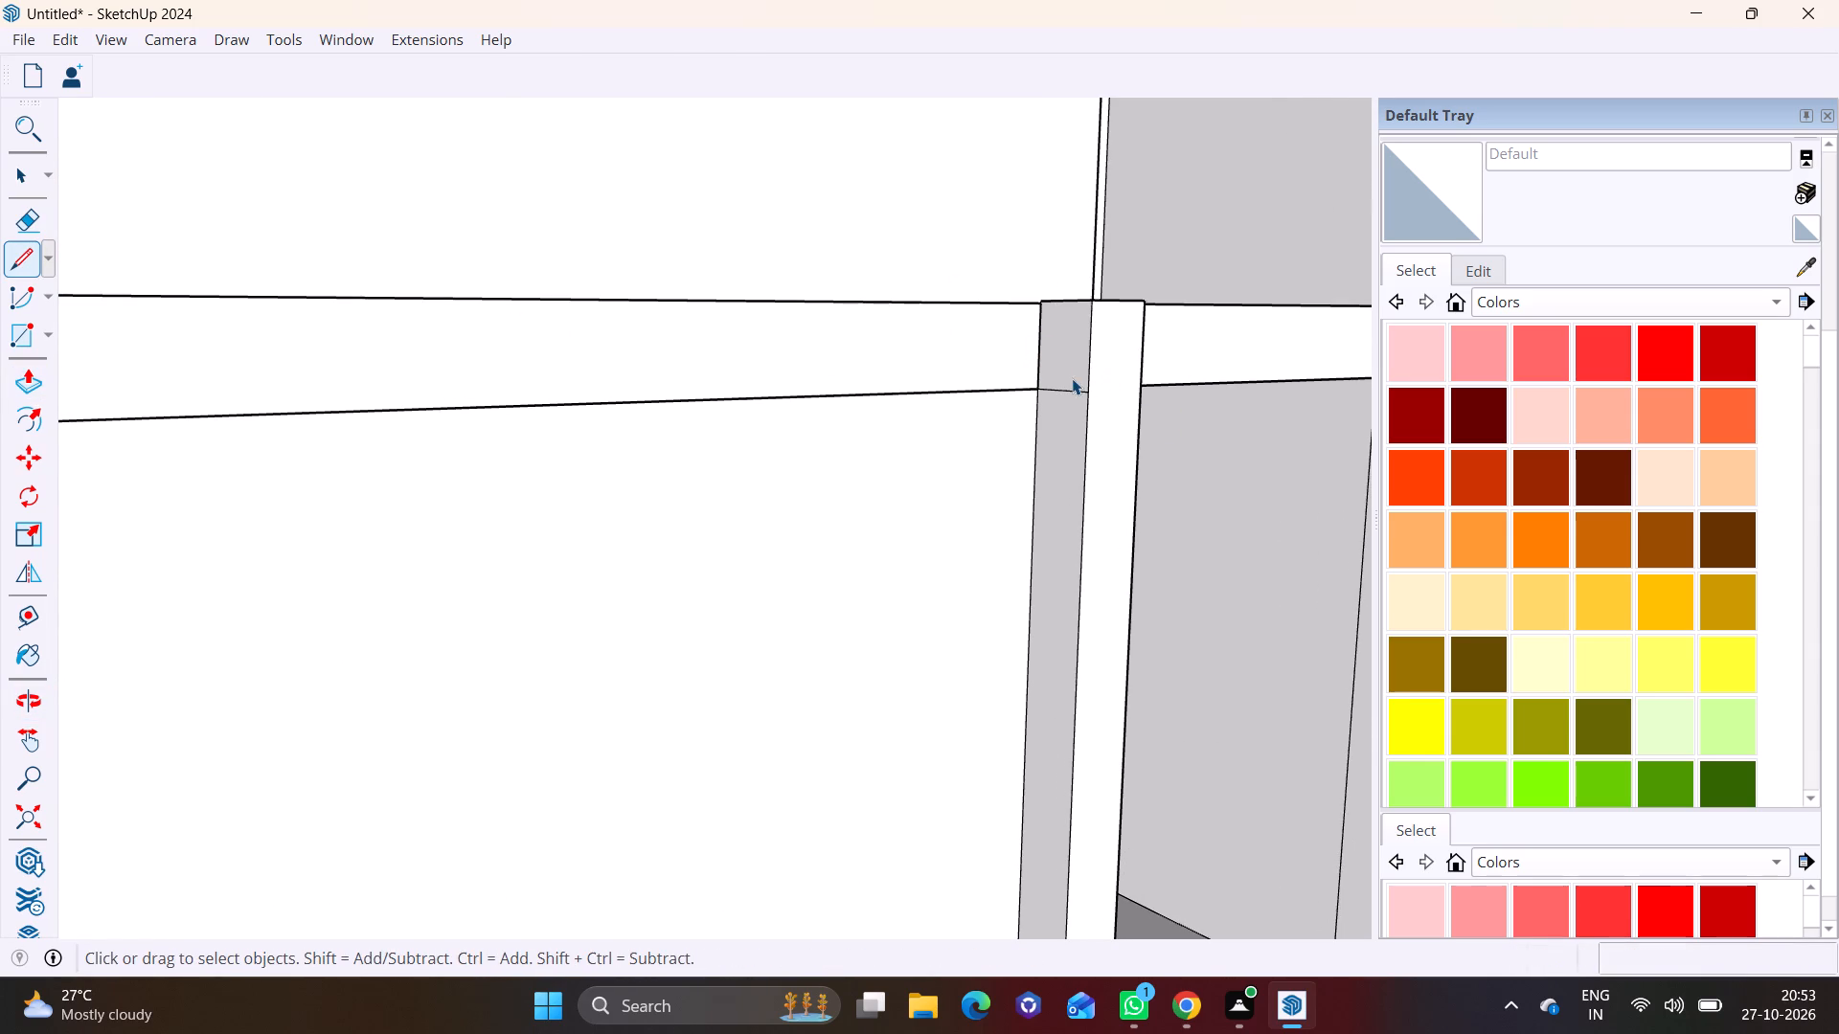
pyautogui.click(1072, 378)
pyautogui.moveTo(20, 367); pyautogui.dragTo(30, 366)
pyautogui.click(1045, 352)
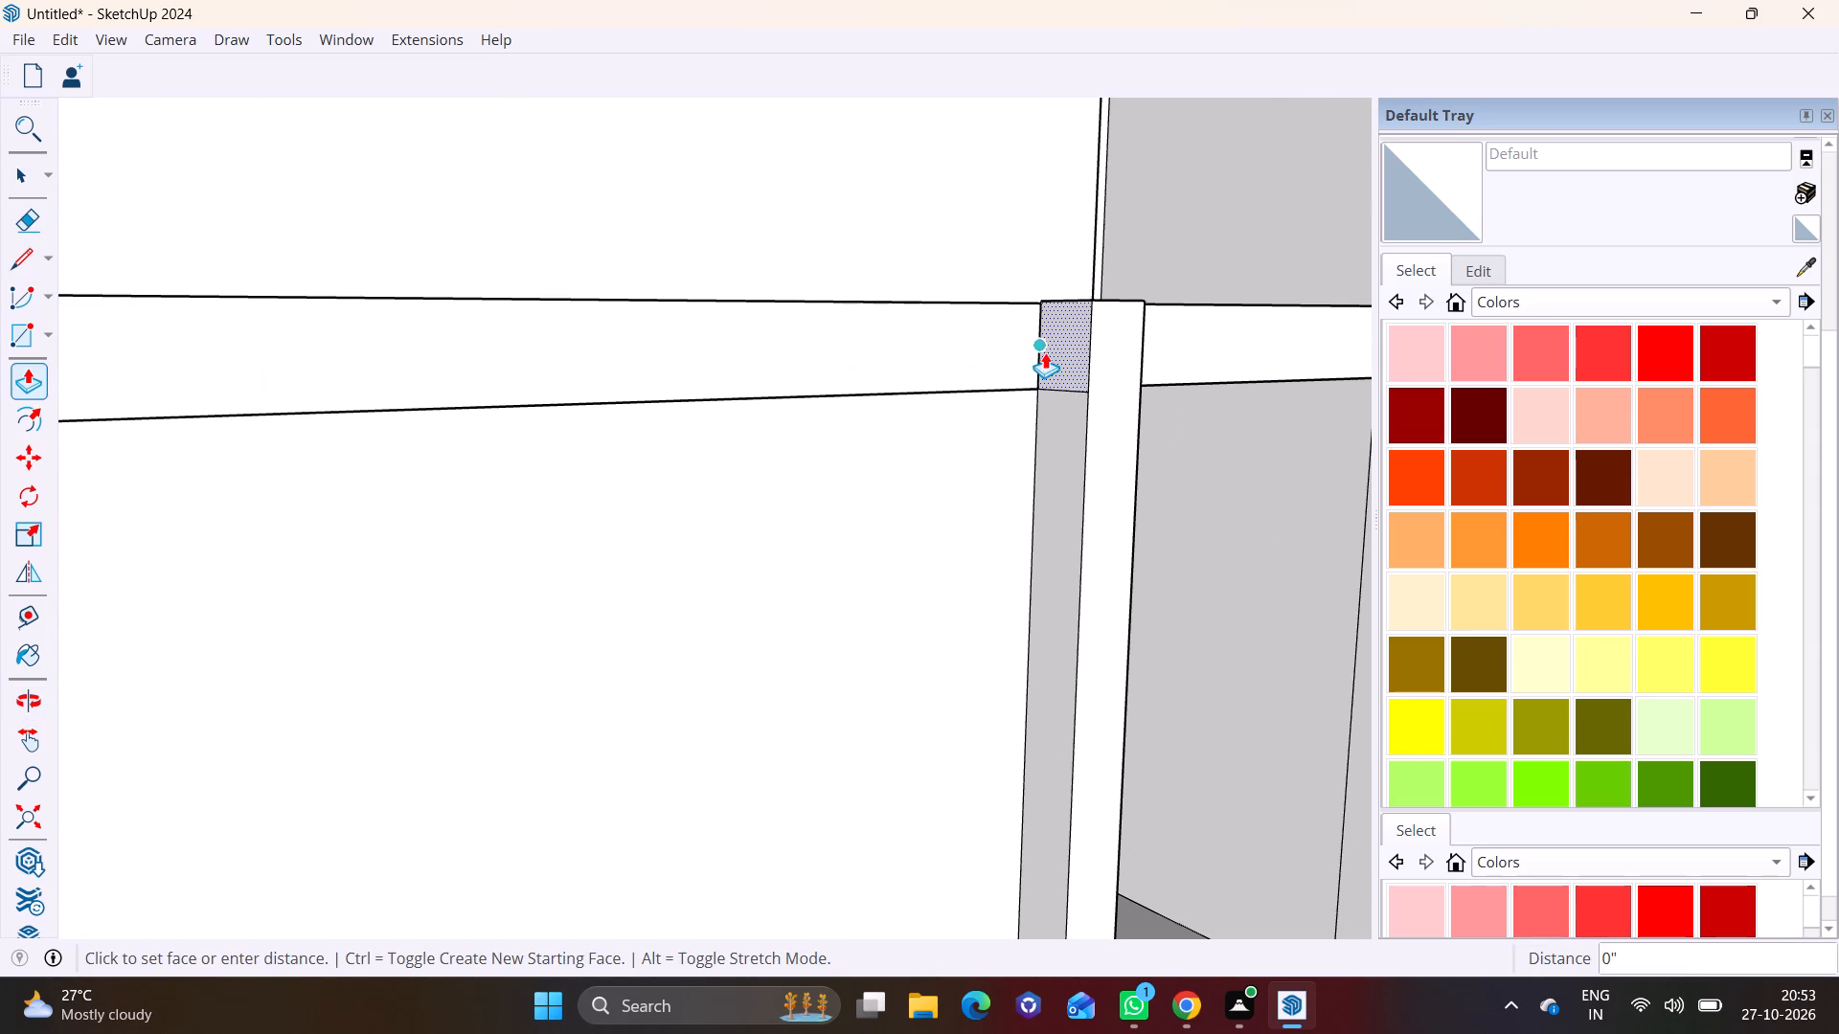
pyautogui.scroll(-9, 239, 297)
pyautogui.keyDown('shift'); pyautogui.moveTo(171, 405); pyautogui.dragTo(352, 366, button='middle'); pyautogui.keyUp('shift')
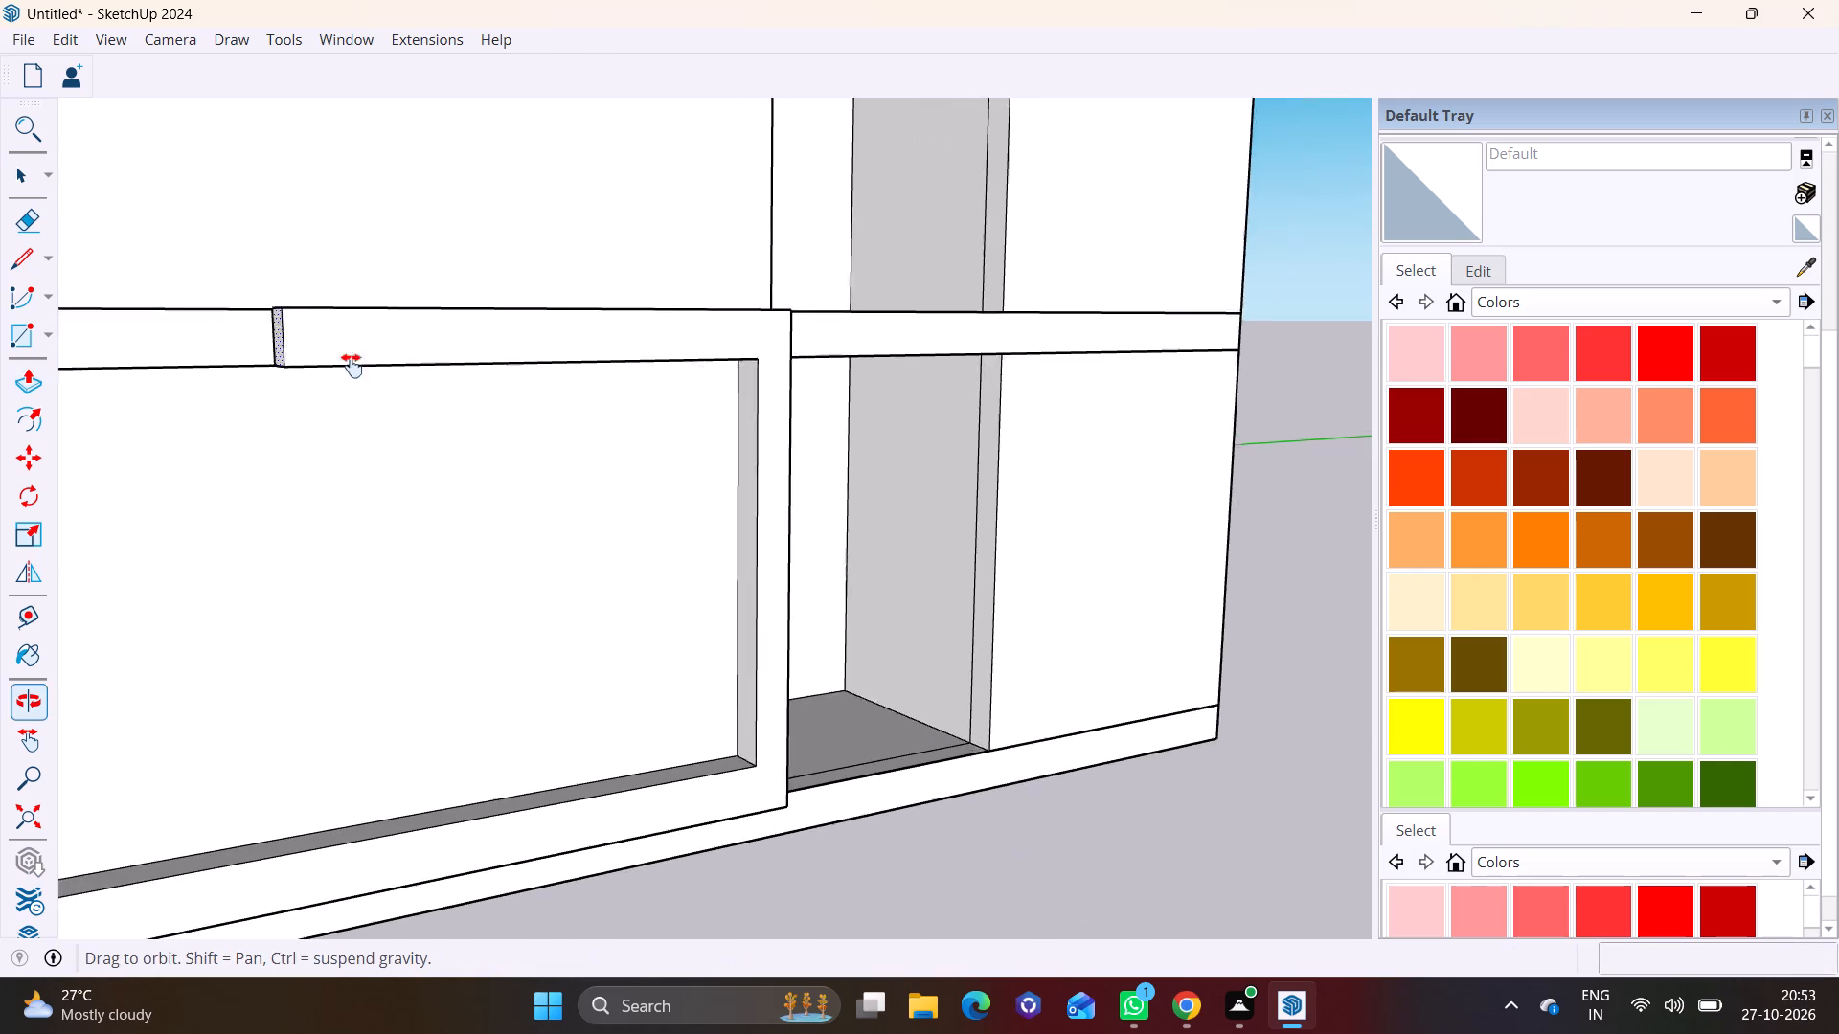
pyautogui.keyDown('shift'); pyautogui.moveTo(352, 366); pyautogui.dragTo(600, 358, button='middle'); pyautogui.keyUp('shift')
pyautogui.moveTo(351, 358); pyautogui.dragTo(1179, 384, button='middle')
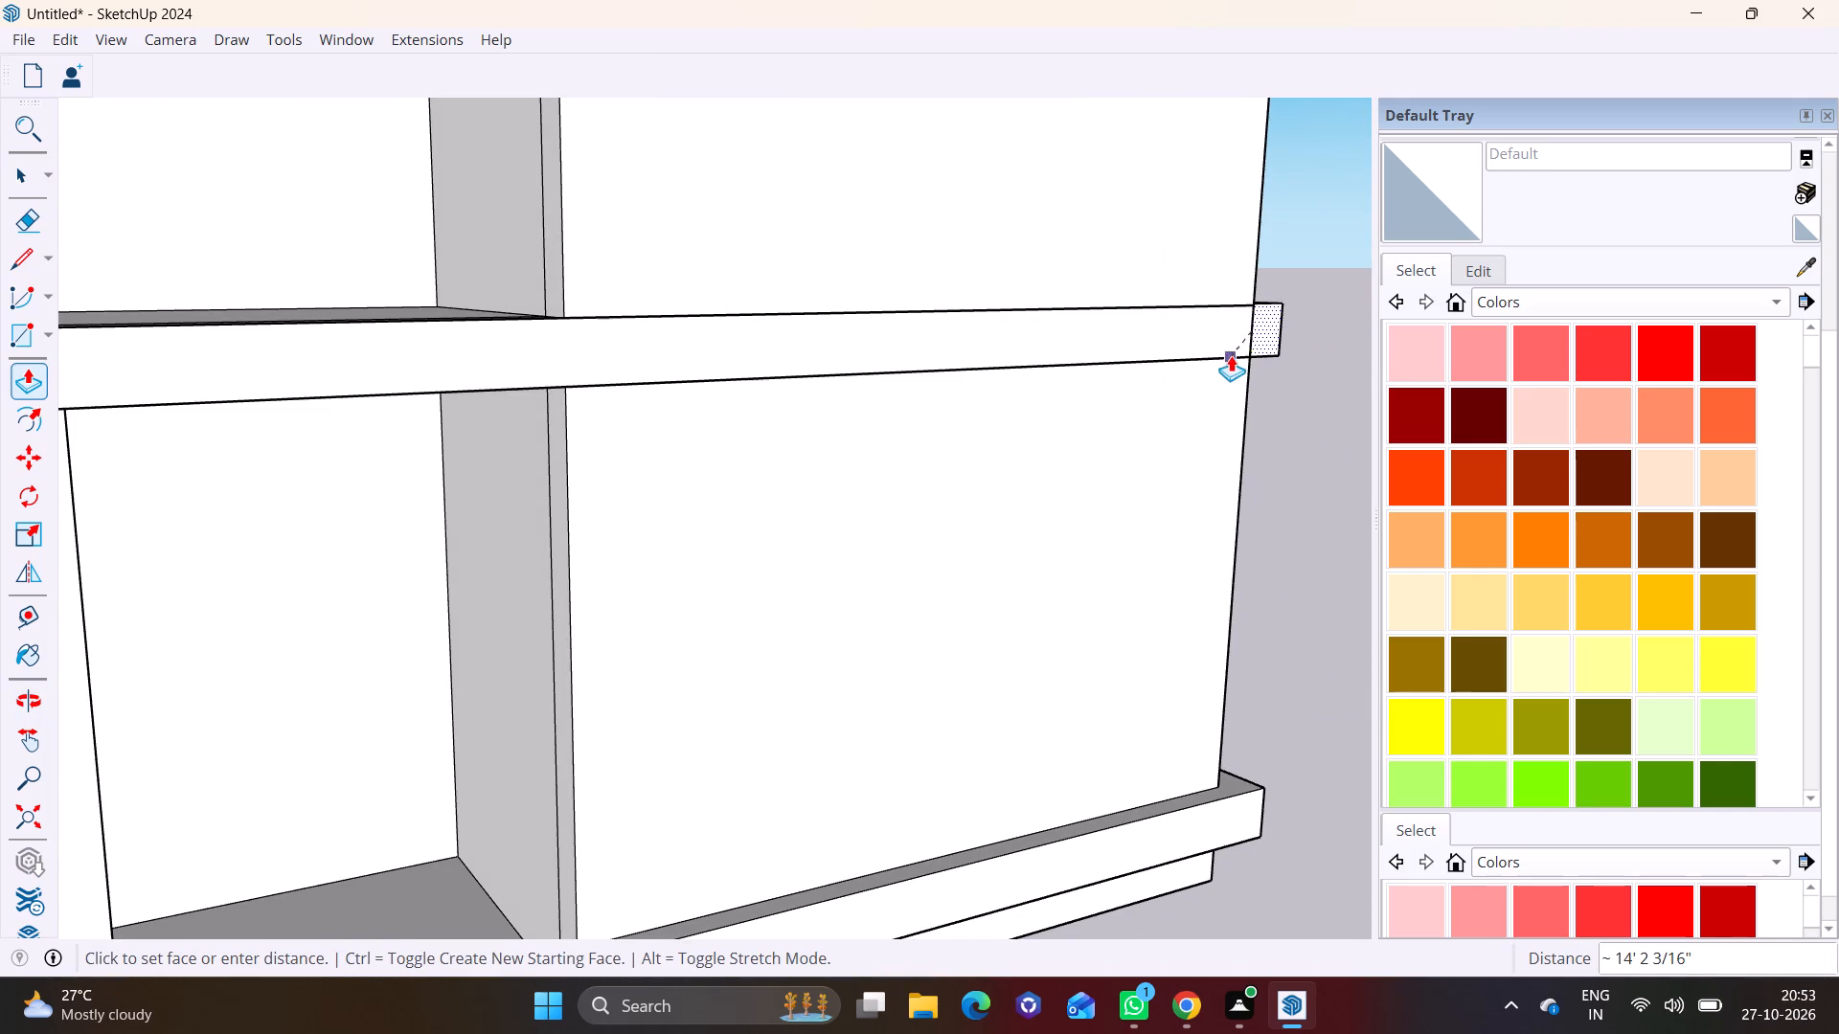
pyautogui.click(1240, 351)
# Draw a short line across the bottom ledge's top on the adjoining wall, marking a small square at its end beside the opening.
pyautogui.keyDown('shift'); pyautogui.moveTo(1240, 351); pyautogui.dragTo(1175, 344, button='middle'); pyautogui.keyUp('shift')
pyautogui.scroll(-4, 335, 456)
pyautogui.moveTo(460, 499); pyautogui.dragTo(311, 626, button='middle')
pyautogui.scroll(2, 353, 742)
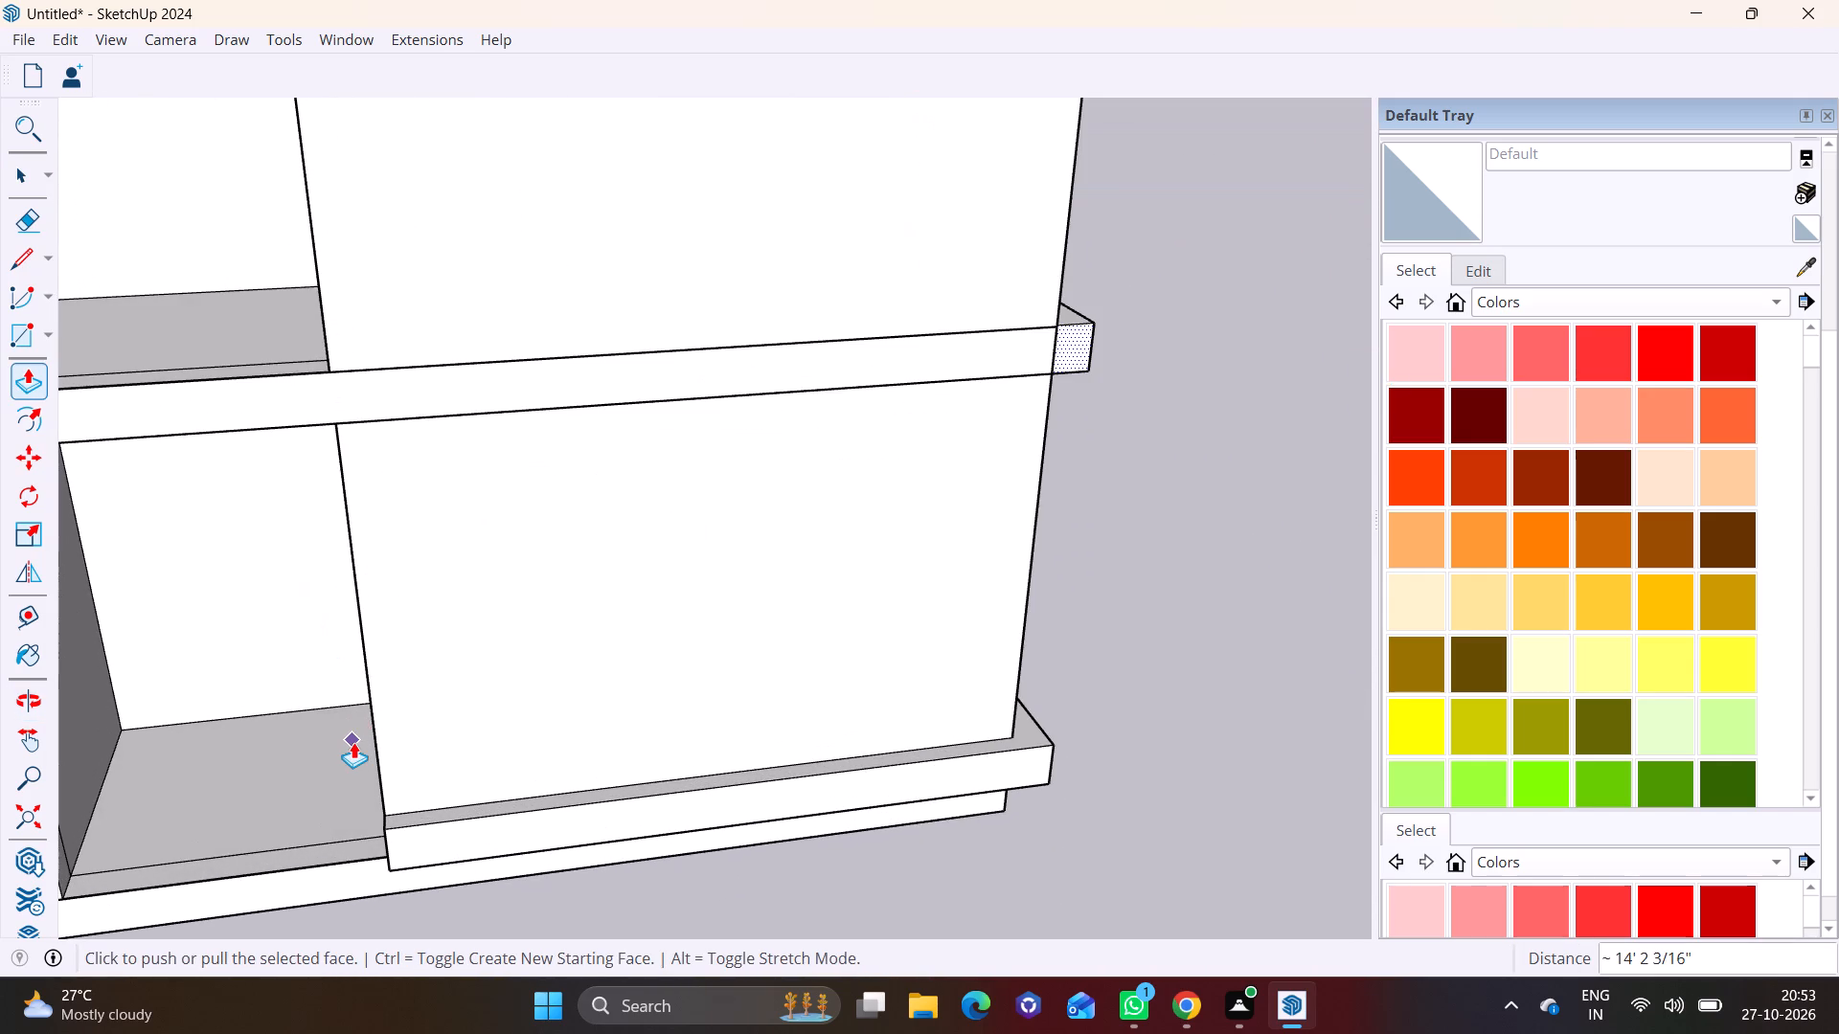
pyautogui.click(11, 268)
pyautogui.scroll(6, 462, 790)
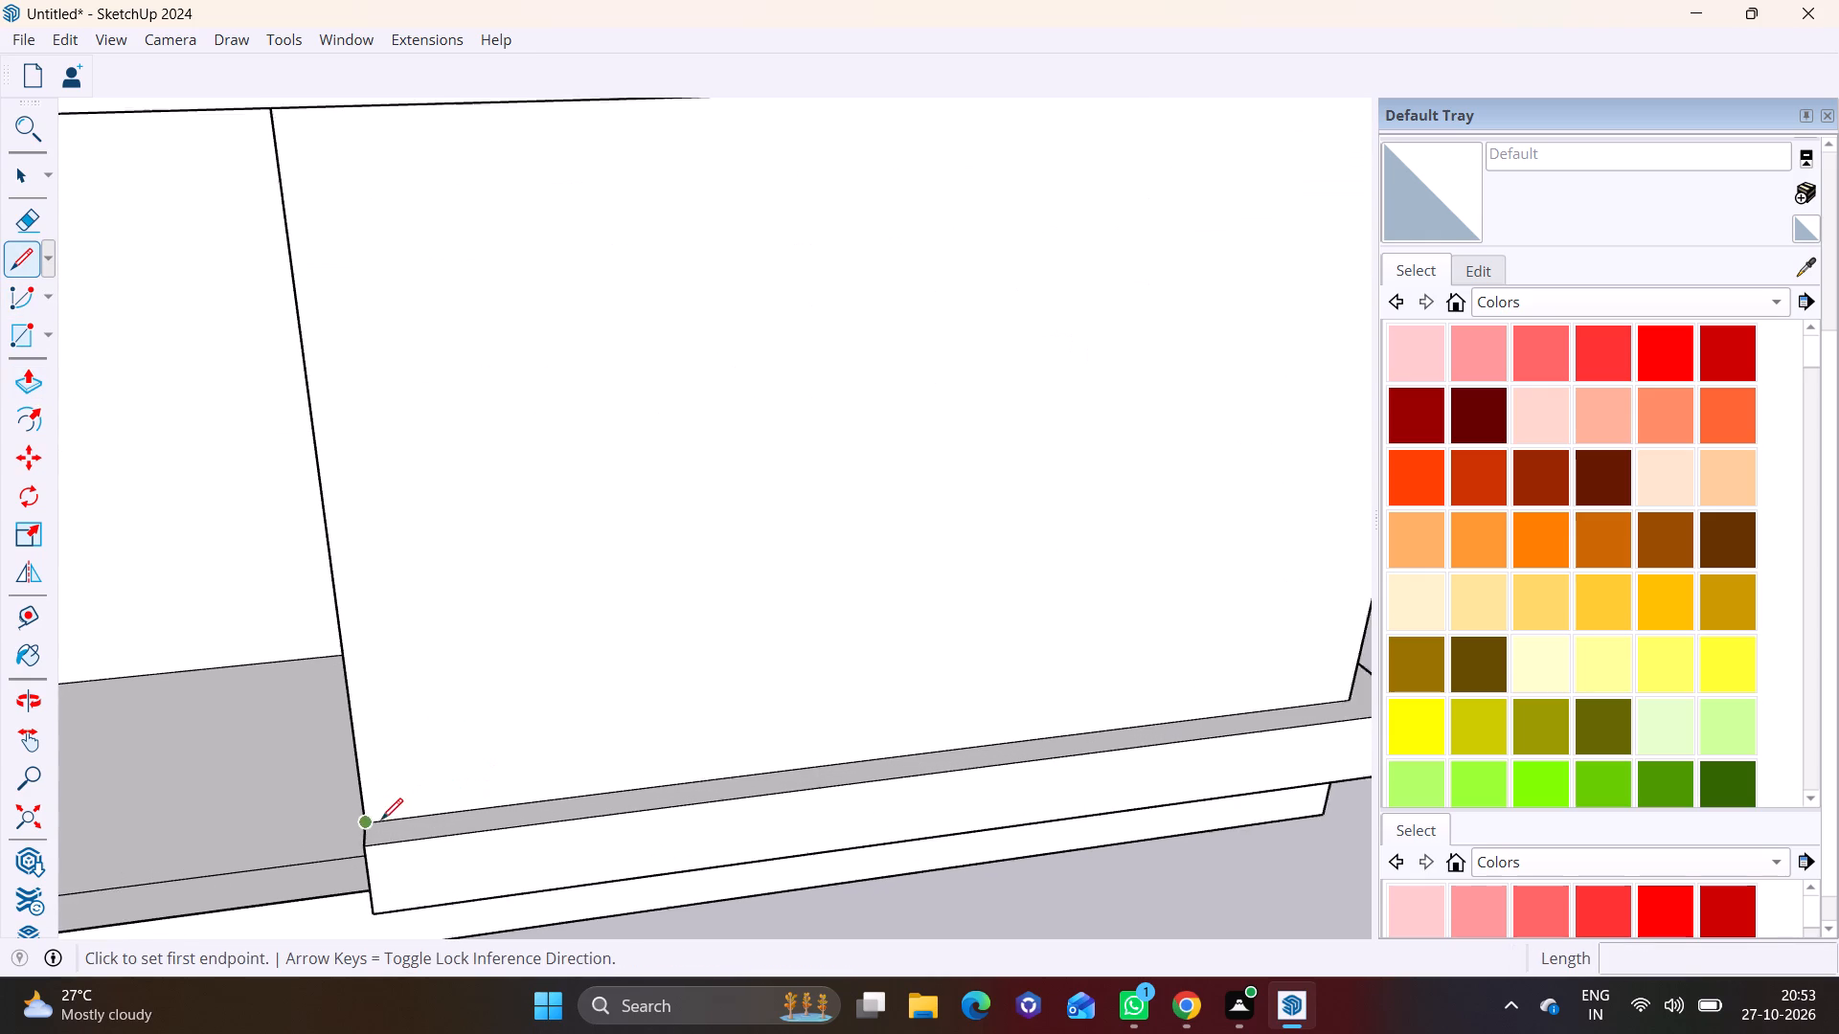
pyautogui.scroll(1, 381, 820)
pyautogui.click(421, 822)
pyautogui.click(422, 845)
pyautogui.press('space')
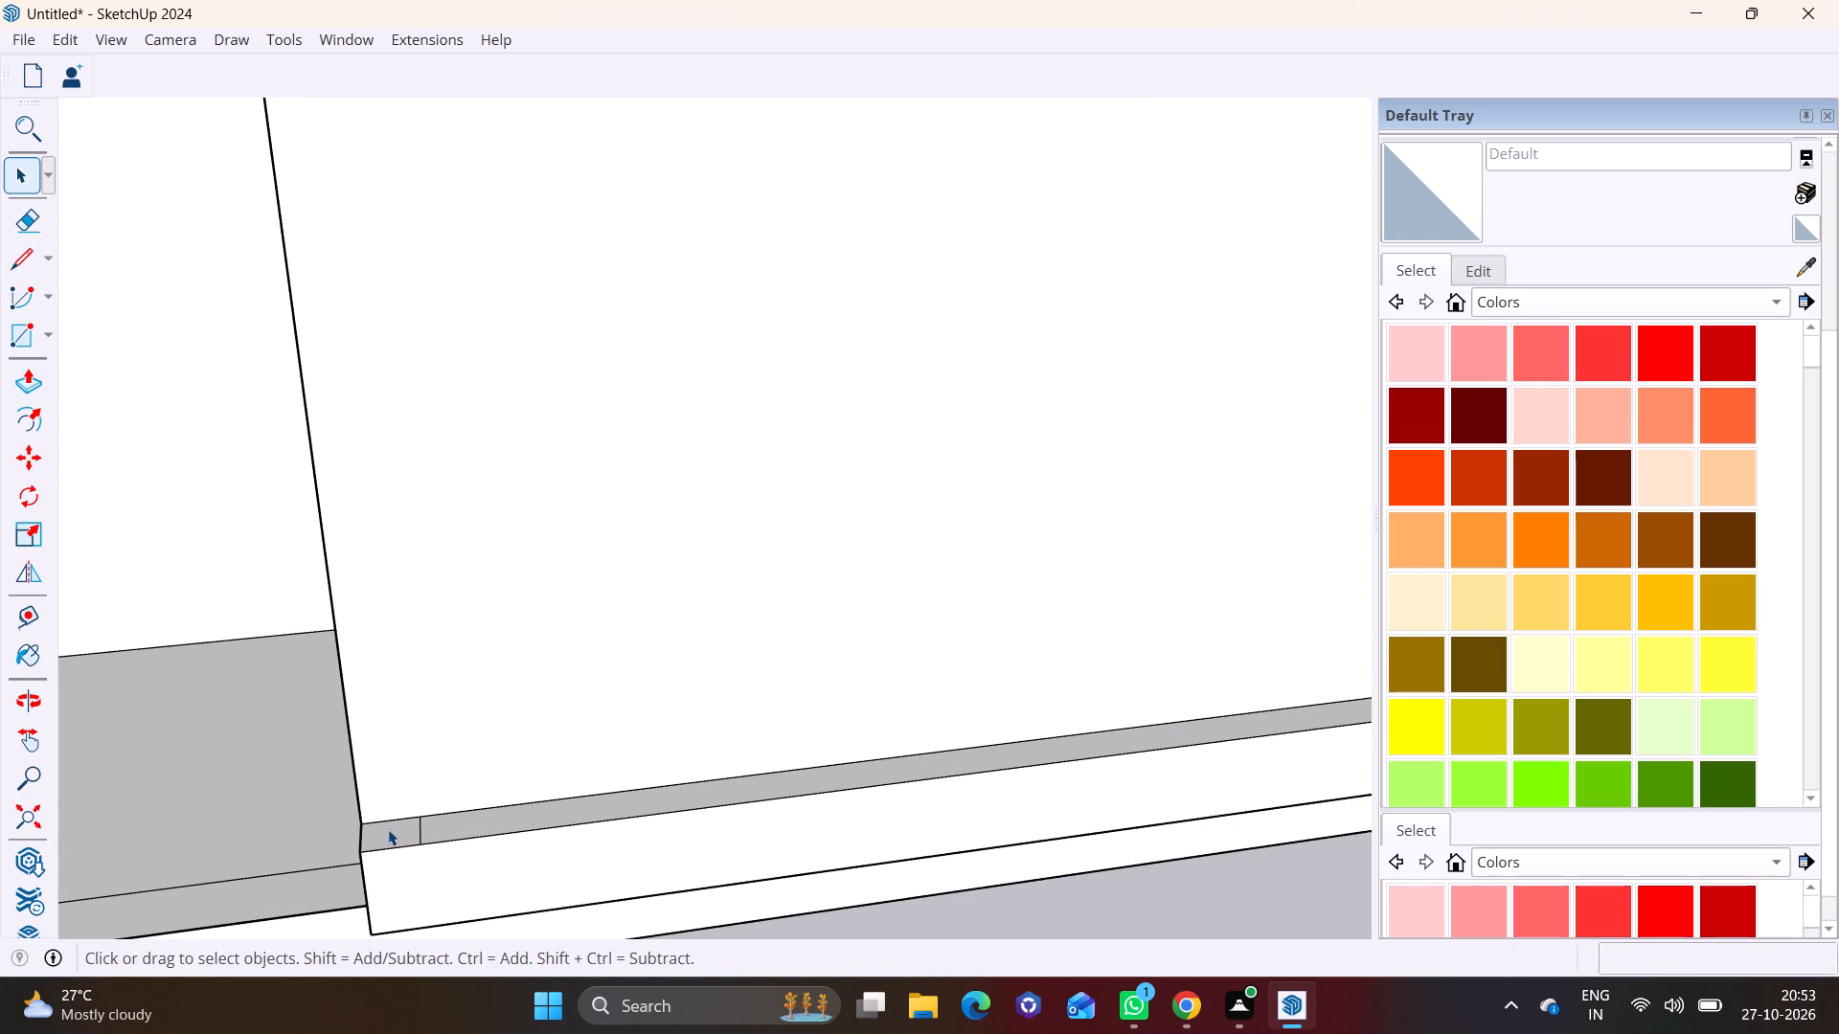
# Push/Pull the small square upward as a post beside the opening, up to the top of the slab above the ground storey.
pyautogui.click(388, 829)
pyautogui.click(25, 379)
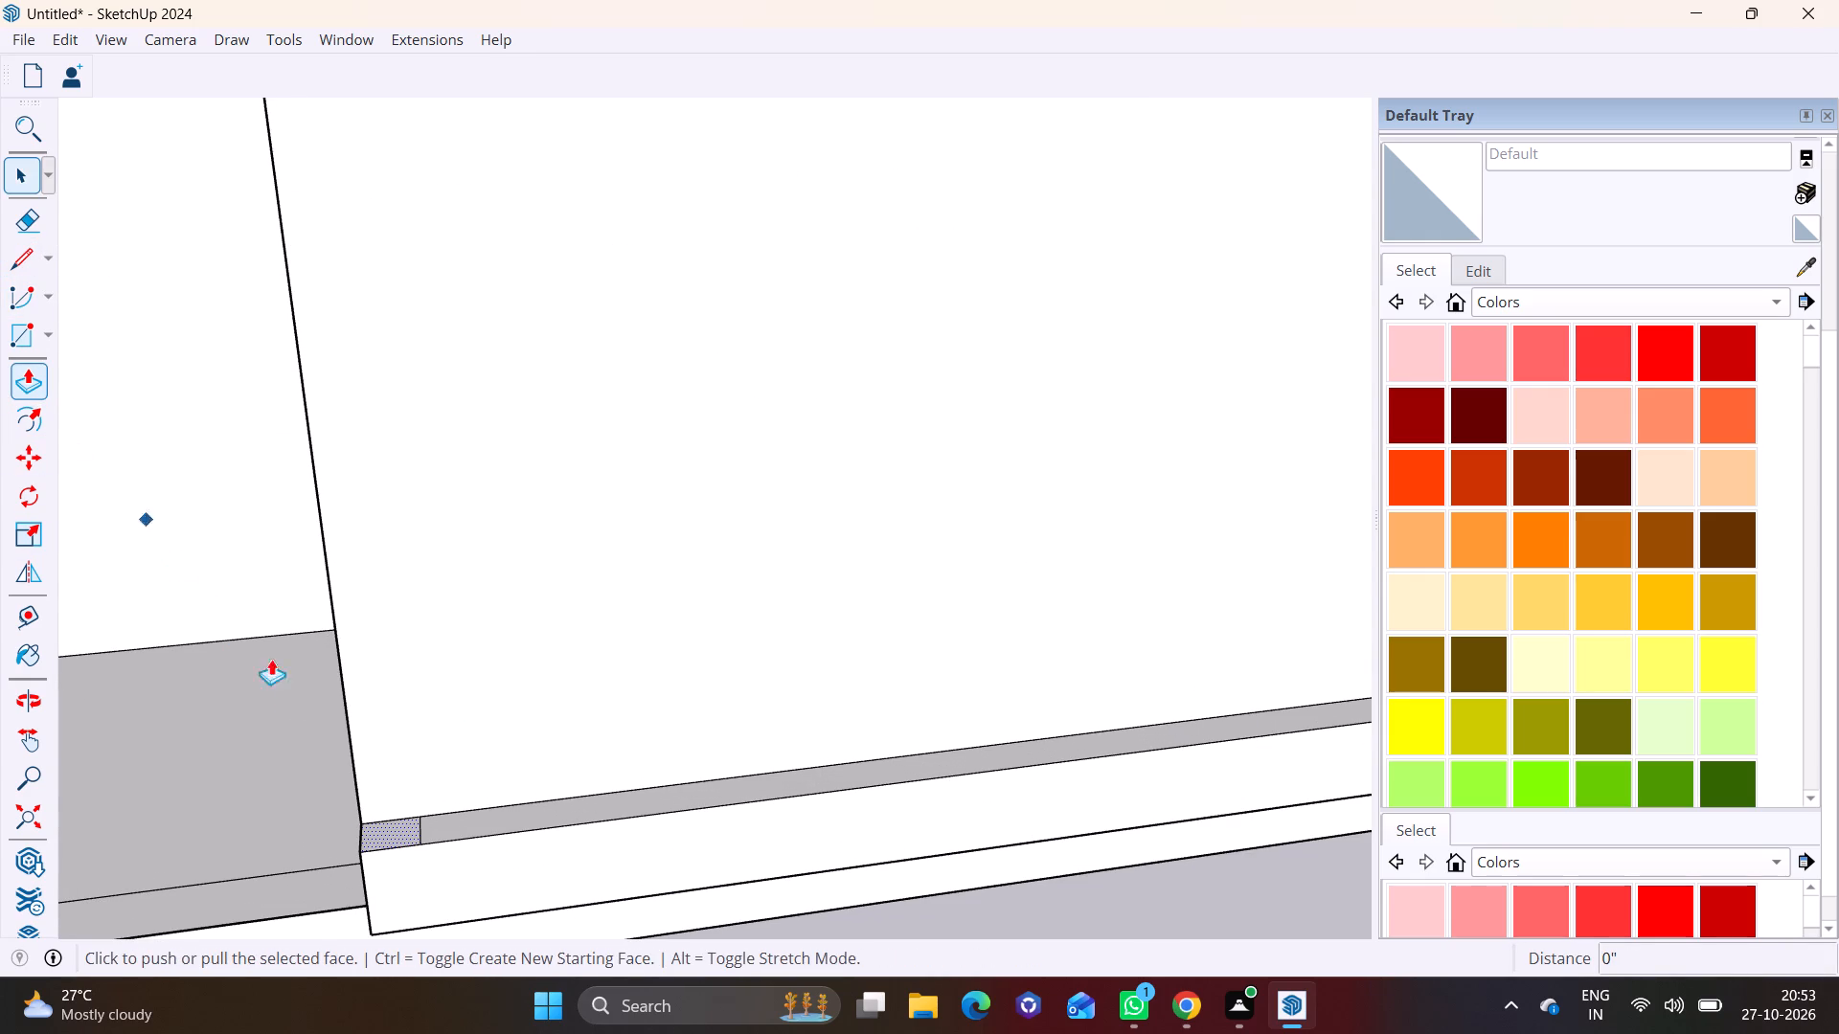
pyautogui.click(400, 825)
pyautogui.click(387, 825)
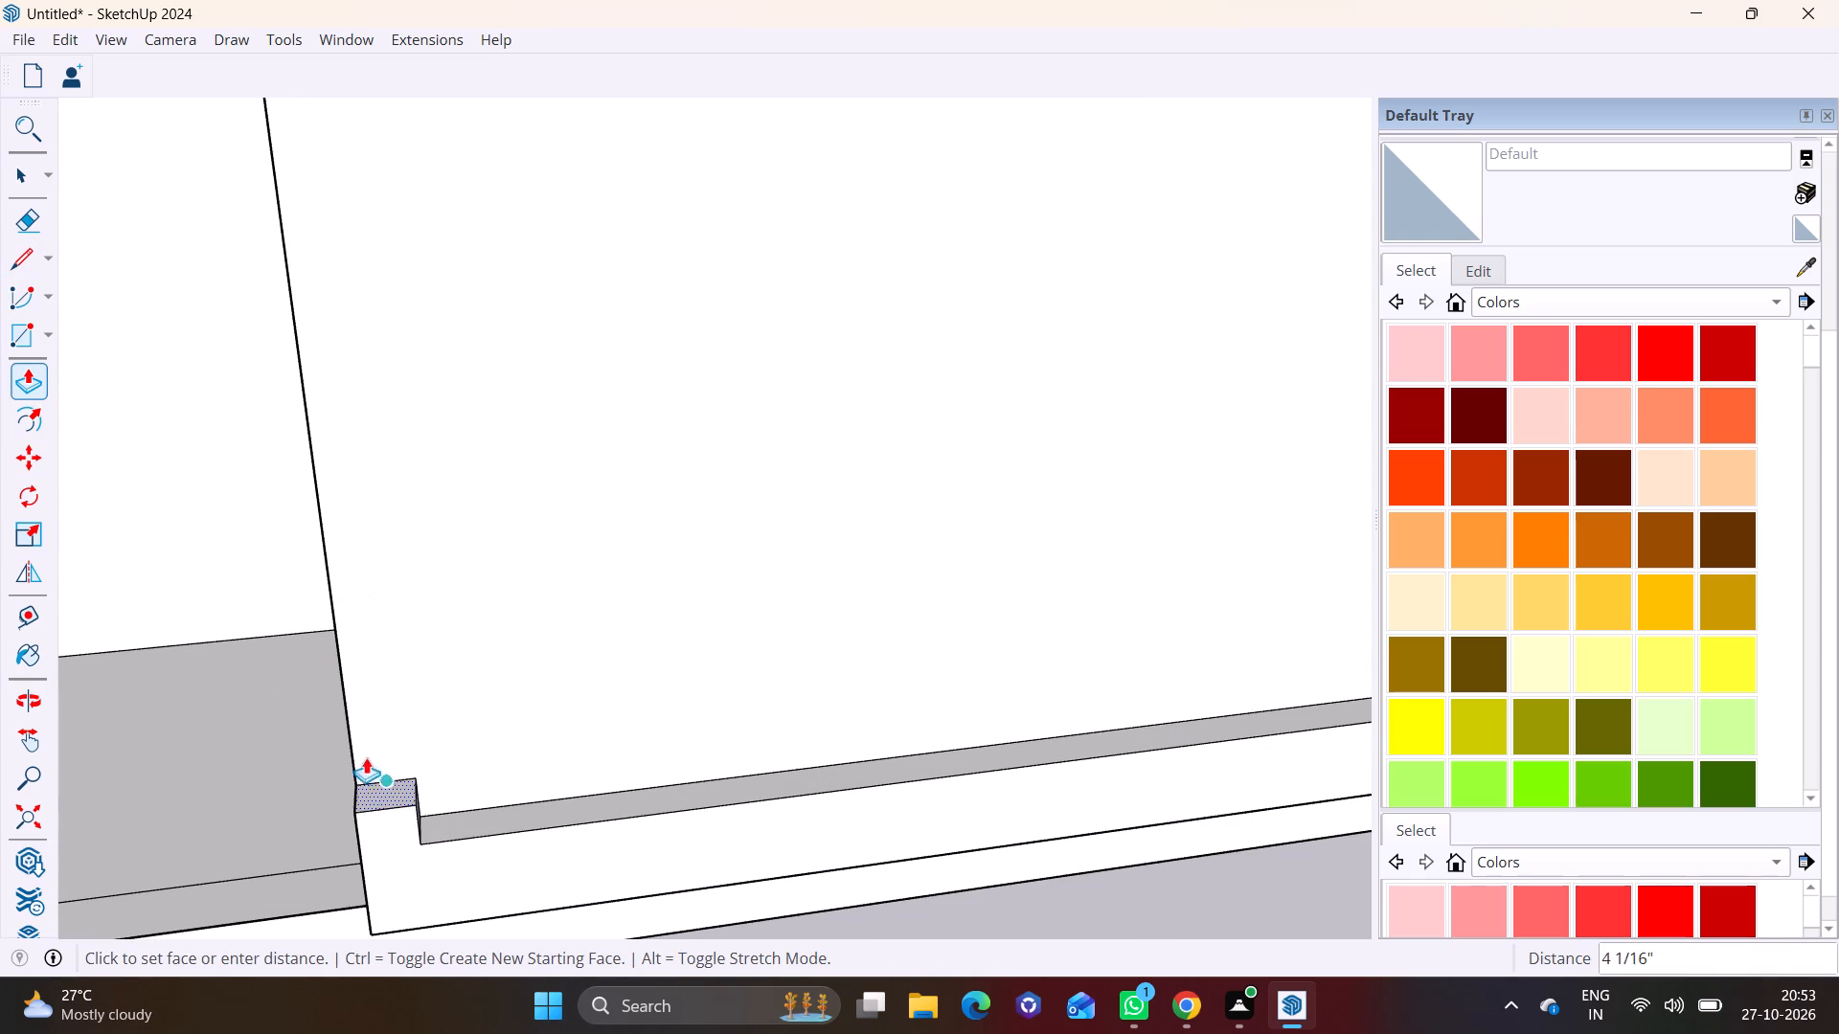
pyautogui.scroll(-7, 324, 558)
pyautogui.keyDown('shift'); pyautogui.moveTo(352, 303); pyautogui.dragTo(372, 544, button='middle'); pyautogui.keyUp('shift')
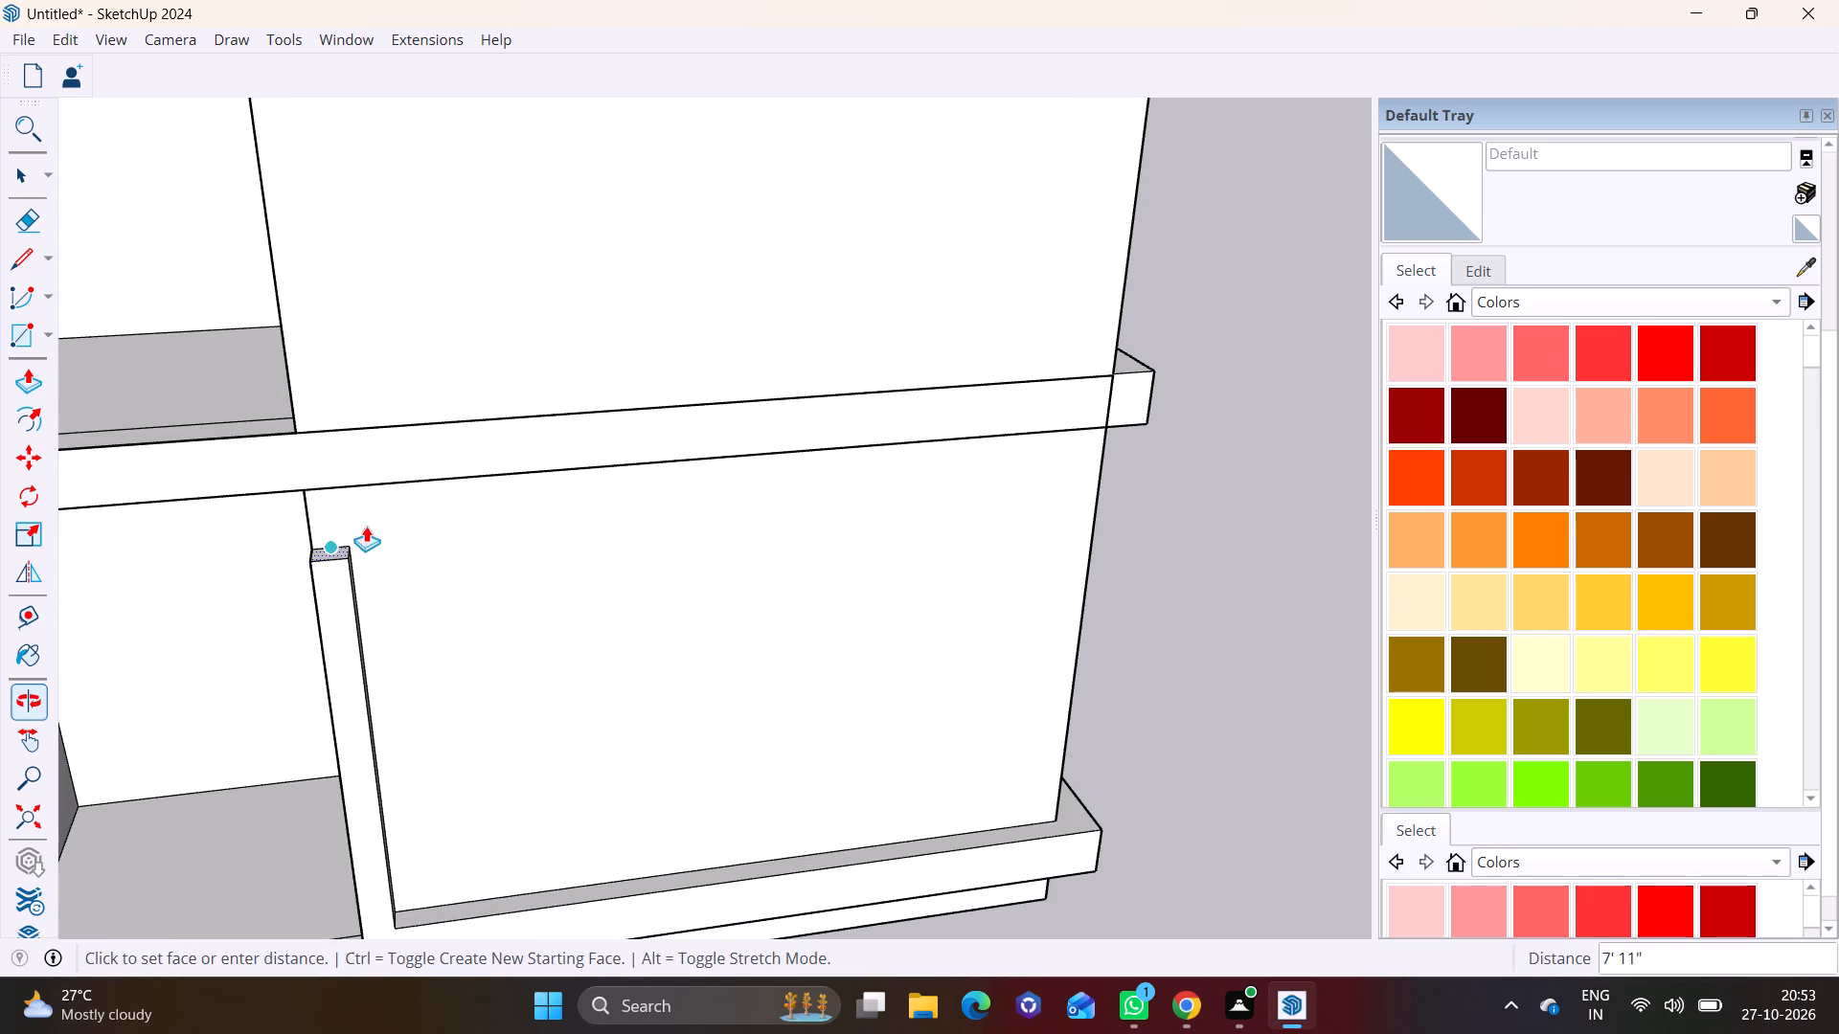
pyautogui.click(330, 416)
pyautogui.click(311, 490)
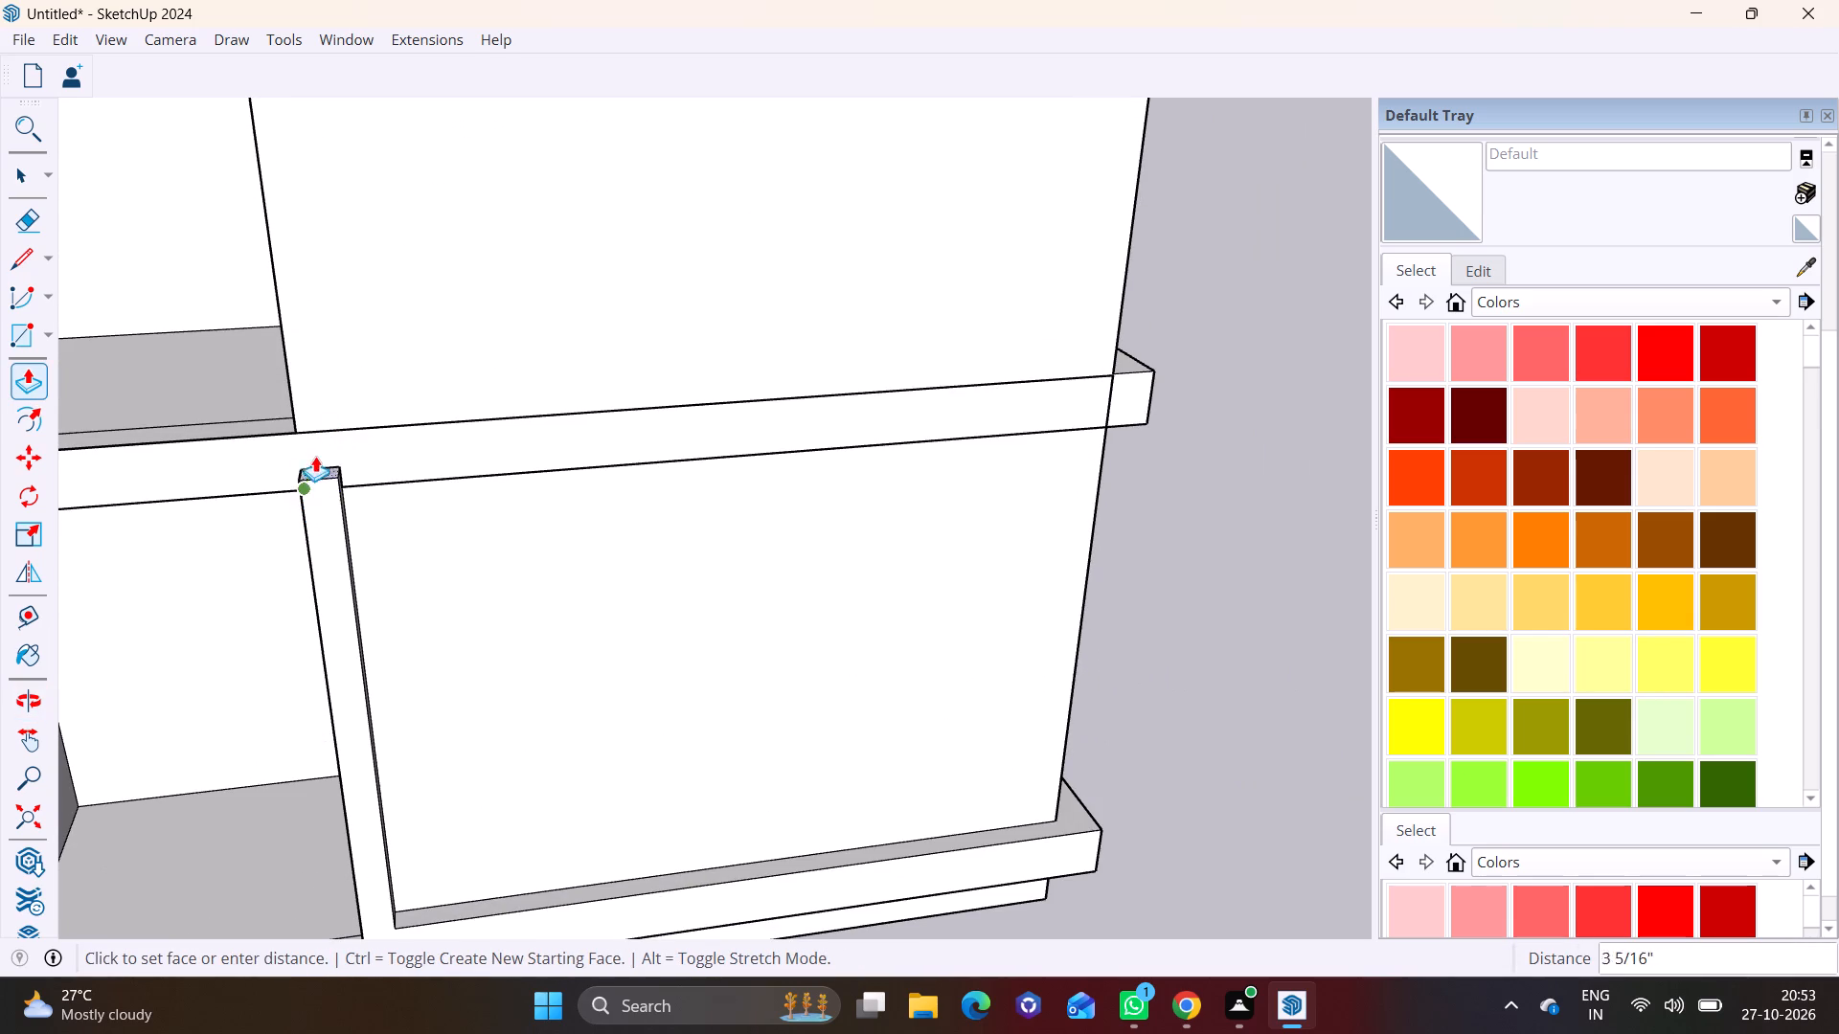
pyautogui.click(326, 424)
# Draw a line across the new post's inner side face level with the slab's underside.
pyautogui.moveTo(384, 458); pyautogui.dragTo(140, 483, button='middle')
pyautogui.scroll(6, 206, 433)
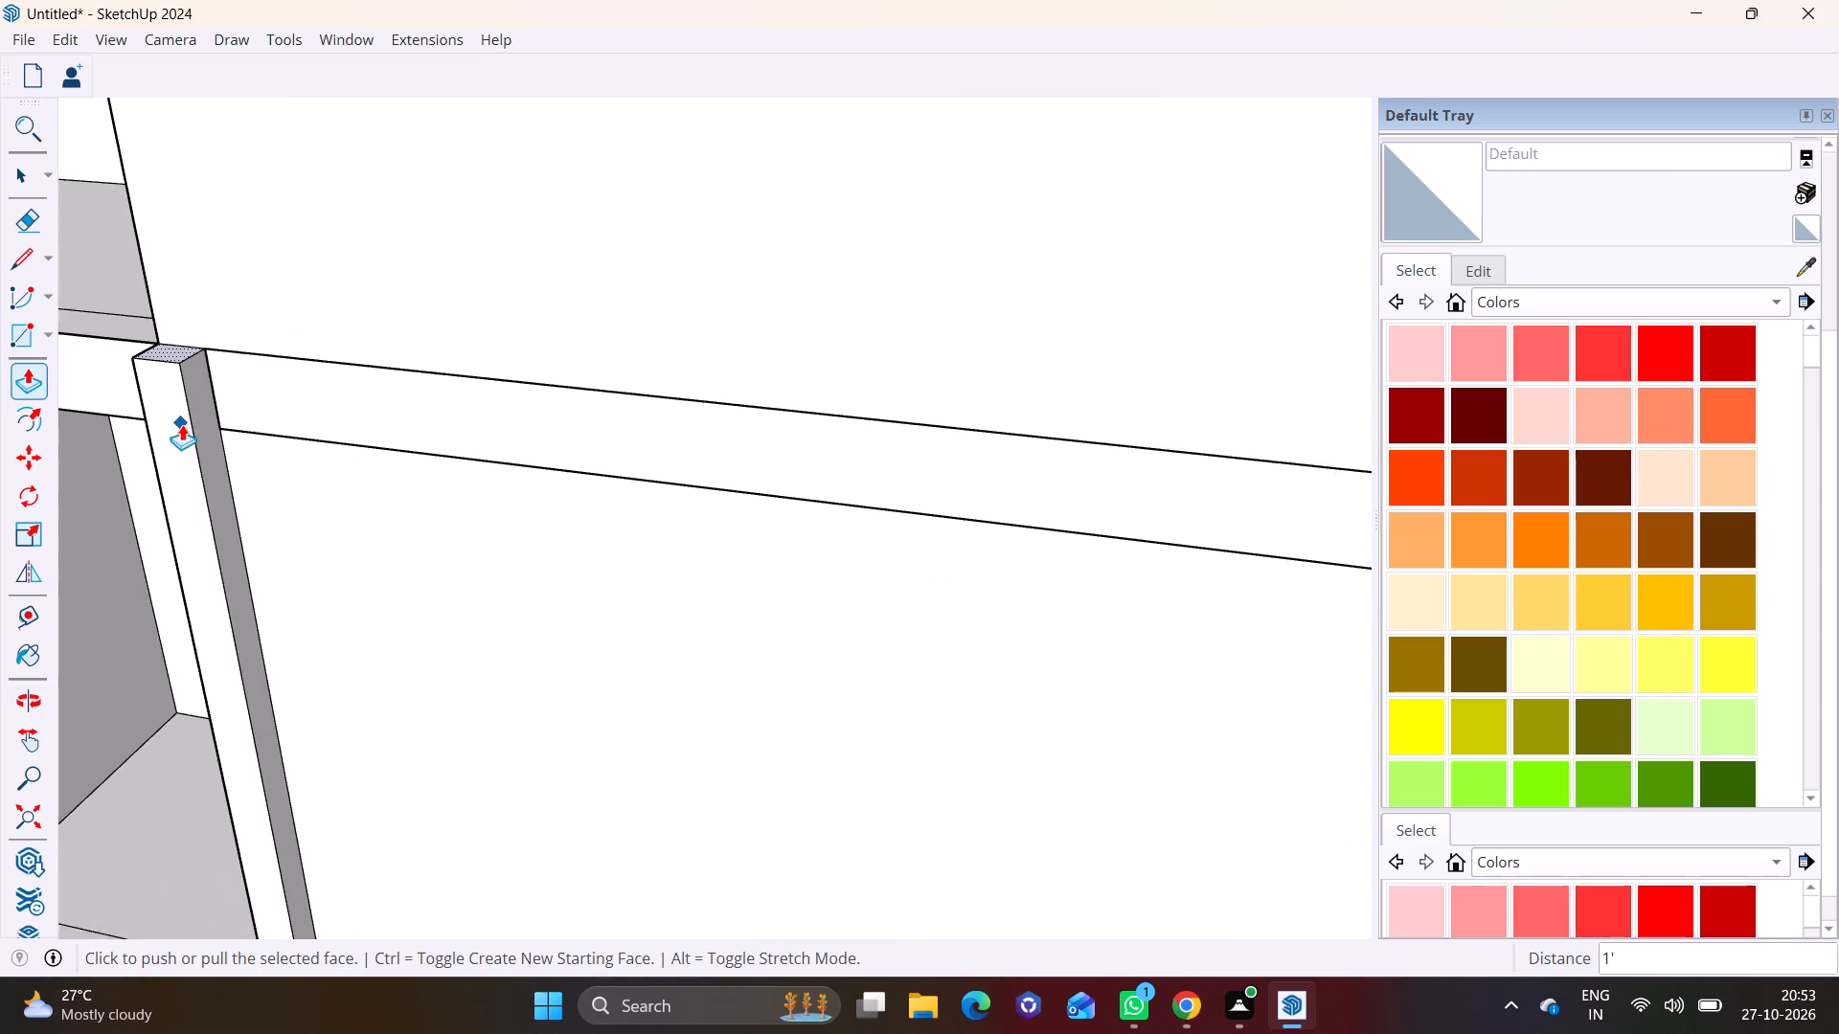
pyautogui.click(23, 250)
pyautogui.scroll(6, 253, 412)
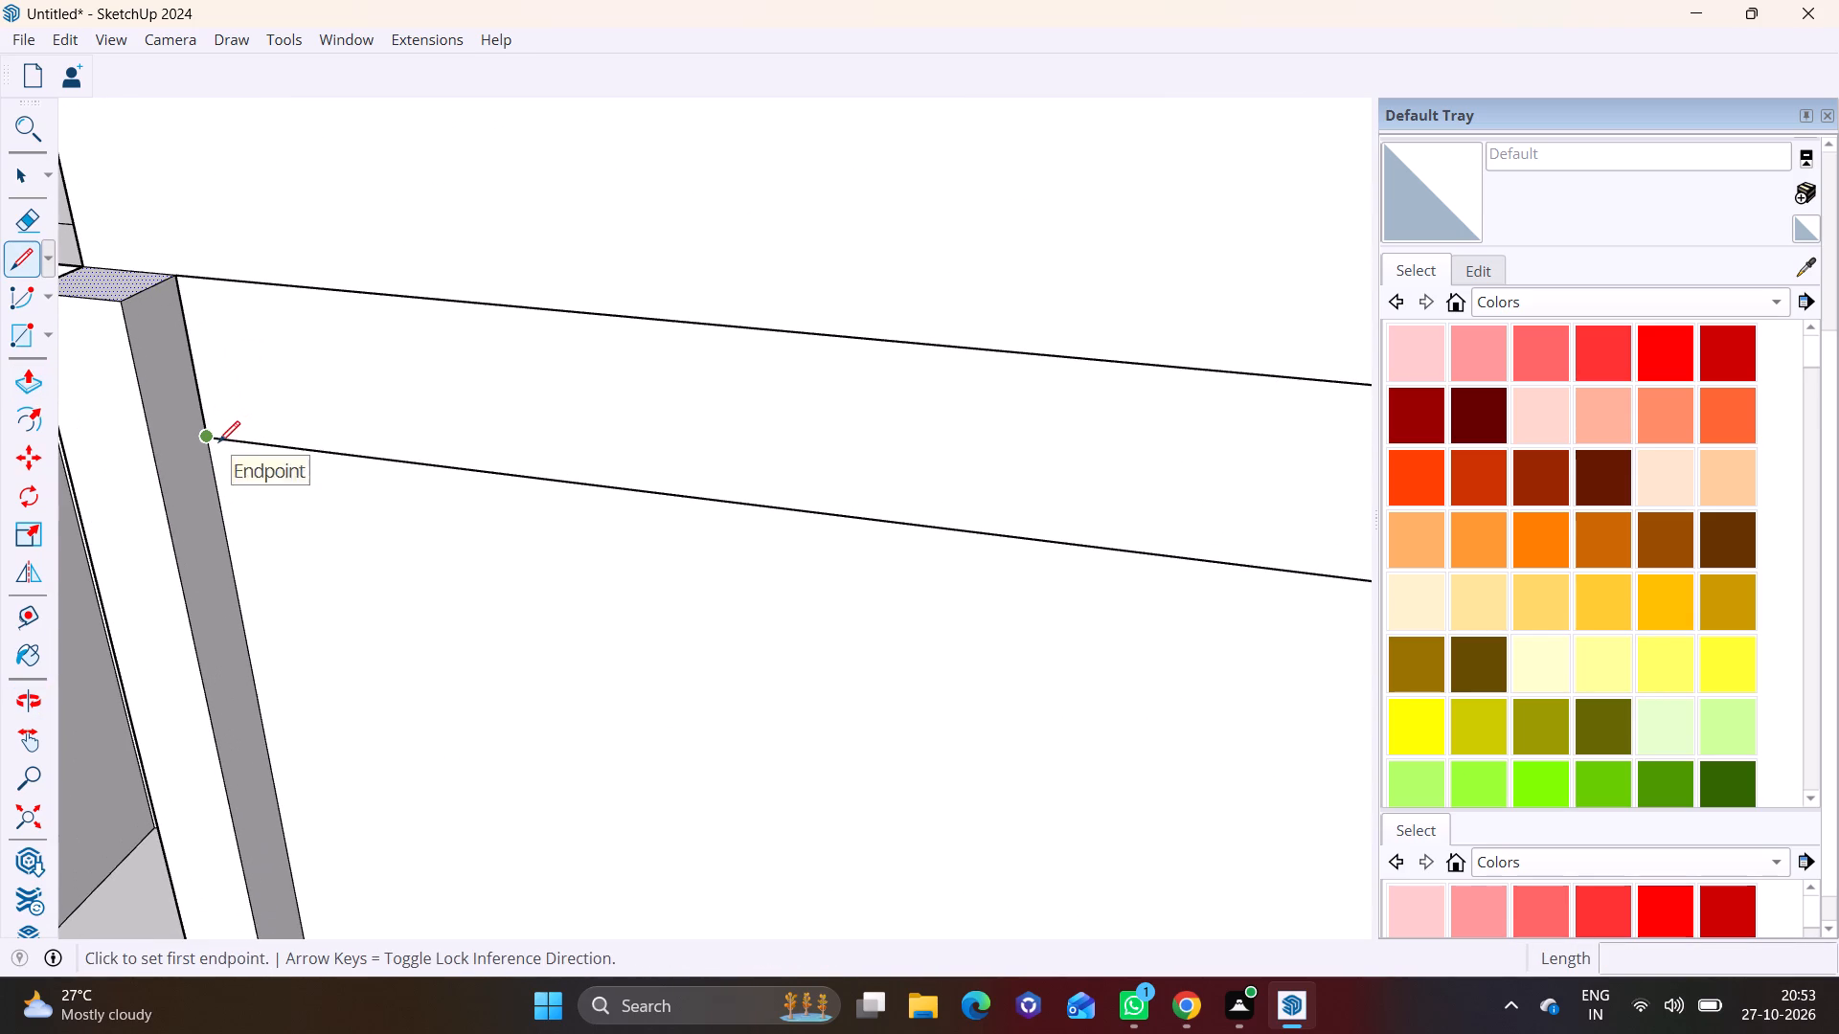
pyautogui.click(218, 442)
pyautogui.click(154, 462)
pyautogui.press('space')
# Push/Pull the upper part of the post's side face about 14' 6" along the wall to meet the adjoining slab-level ledge at the corner.
pyautogui.click(170, 423)
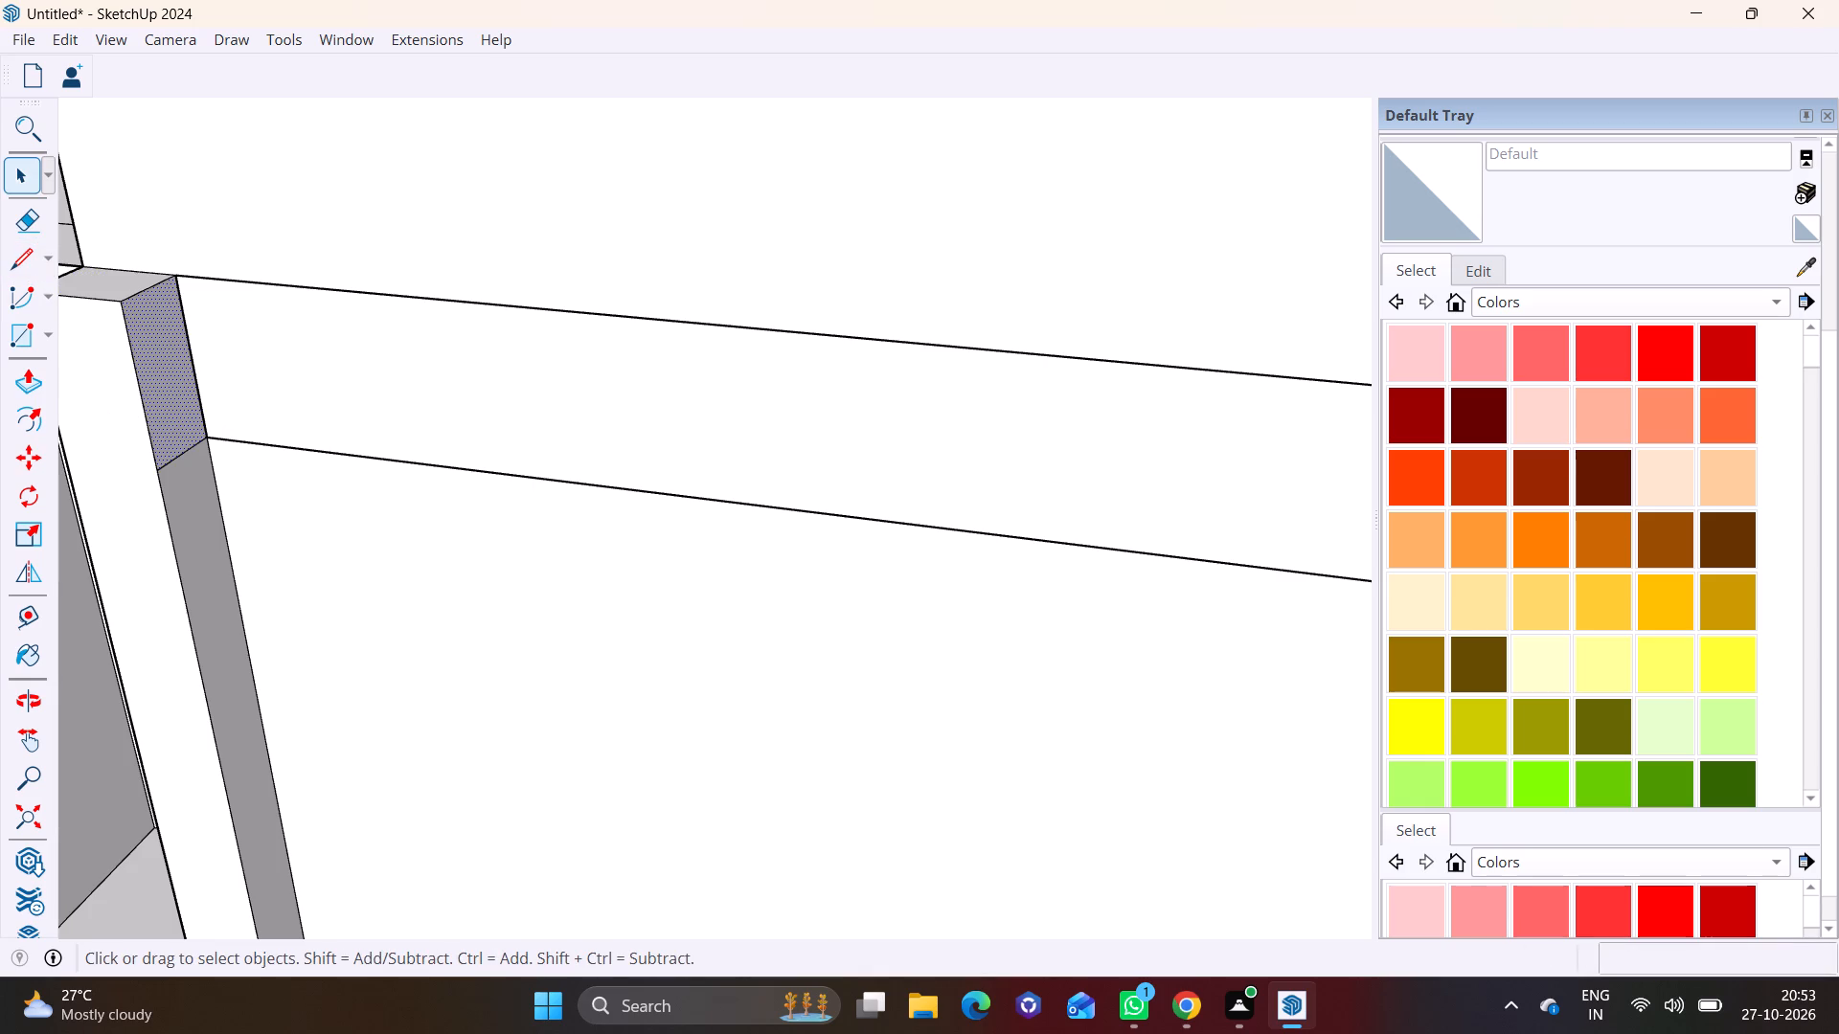
pyautogui.click(38, 385)
pyautogui.click(144, 385)
pyautogui.scroll(-7, 363, 373)
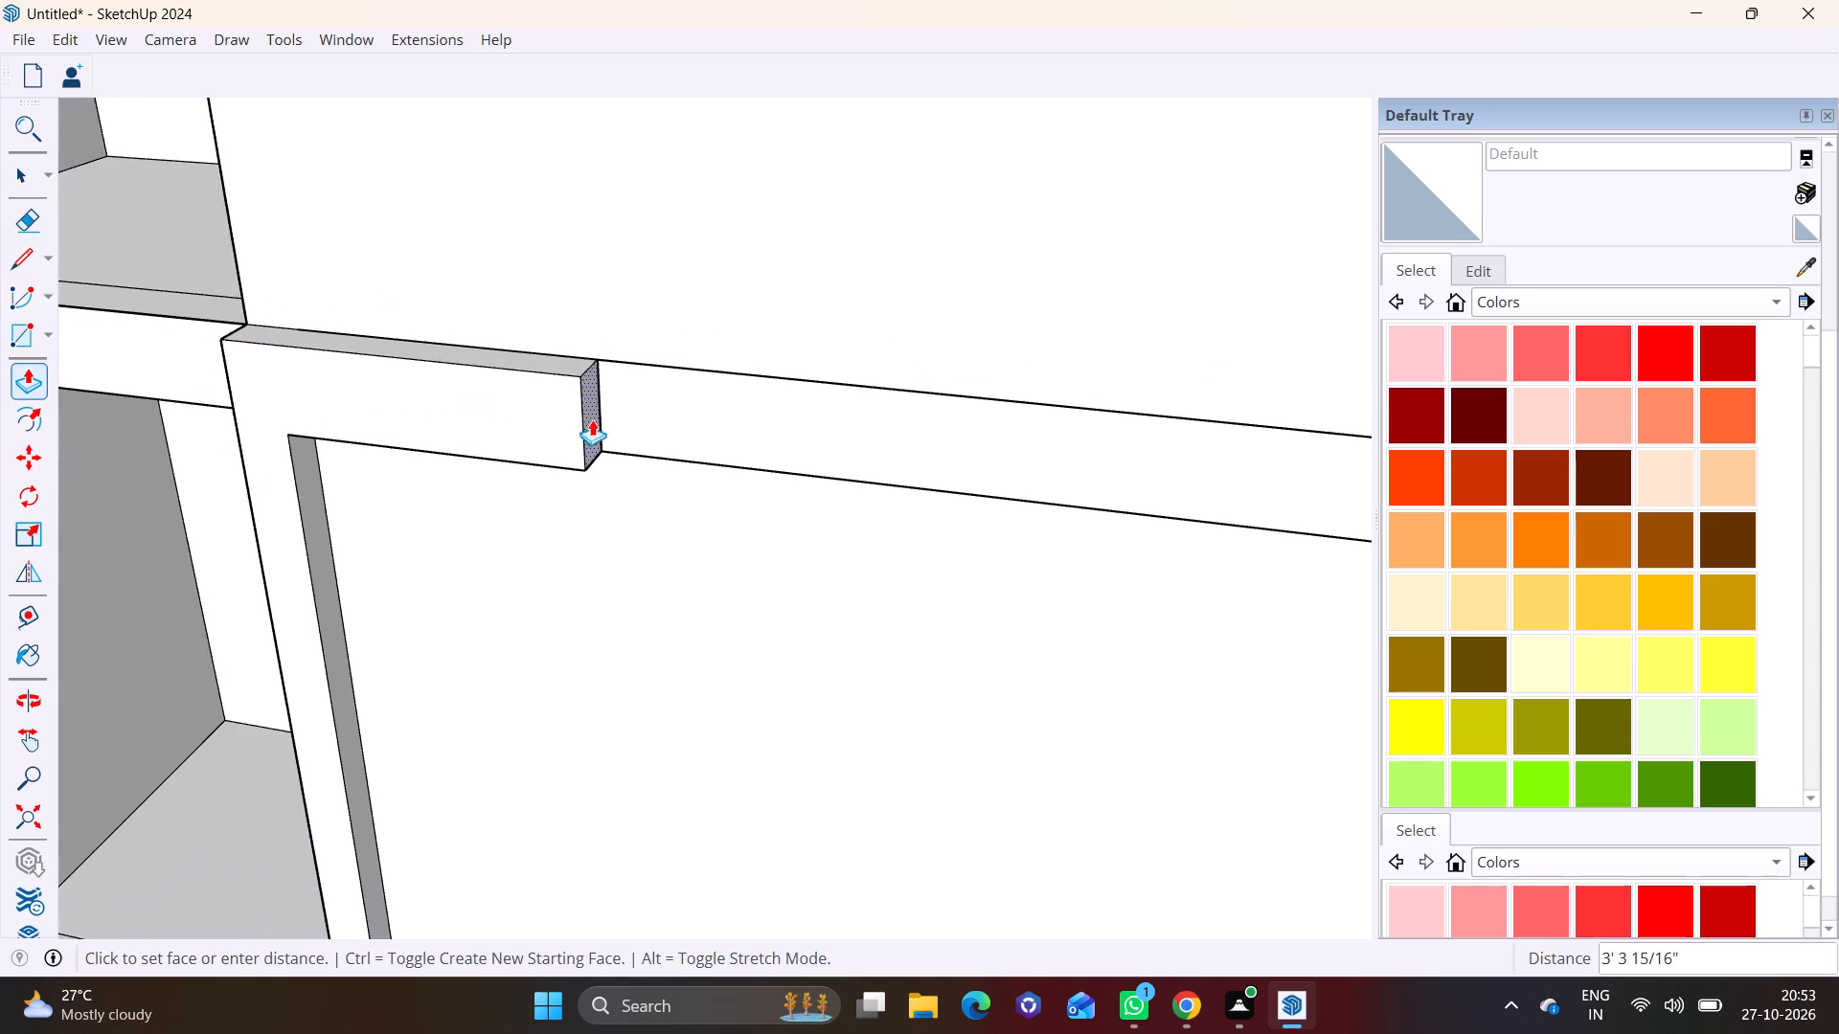
pyautogui.scroll(-3, 592, 419)
pyautogui.keyDown('shift'); pyautogui.moveTo(897, 443); pyautogui.dragTo(335, 520, button='middle'); pyautogui.keyUp('shift')
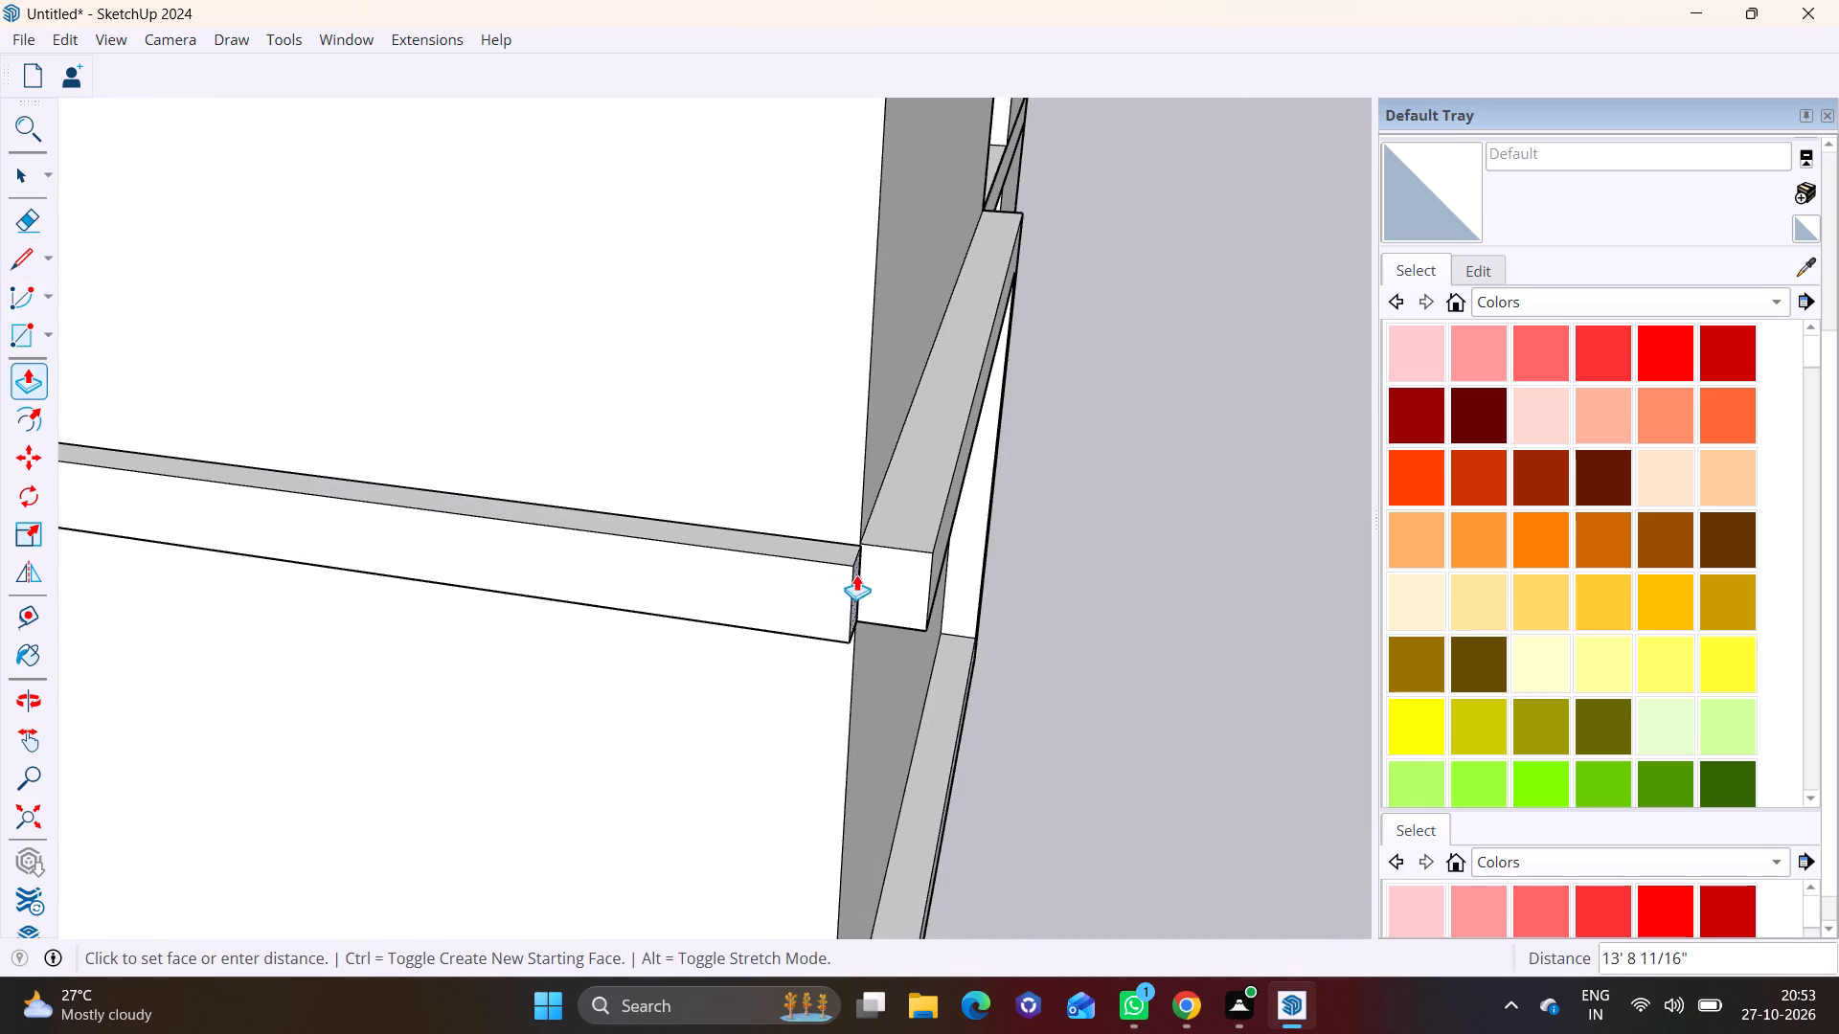
pyautogui.click(933, 549)
# Push/Pull the adjoining slab-level ledge's top face down about 5/16" to level it with the new ledge's top at the corner.
pyautogui.moveTo(813, 626); pyautogui.dragTo(471, 477, button='middle')
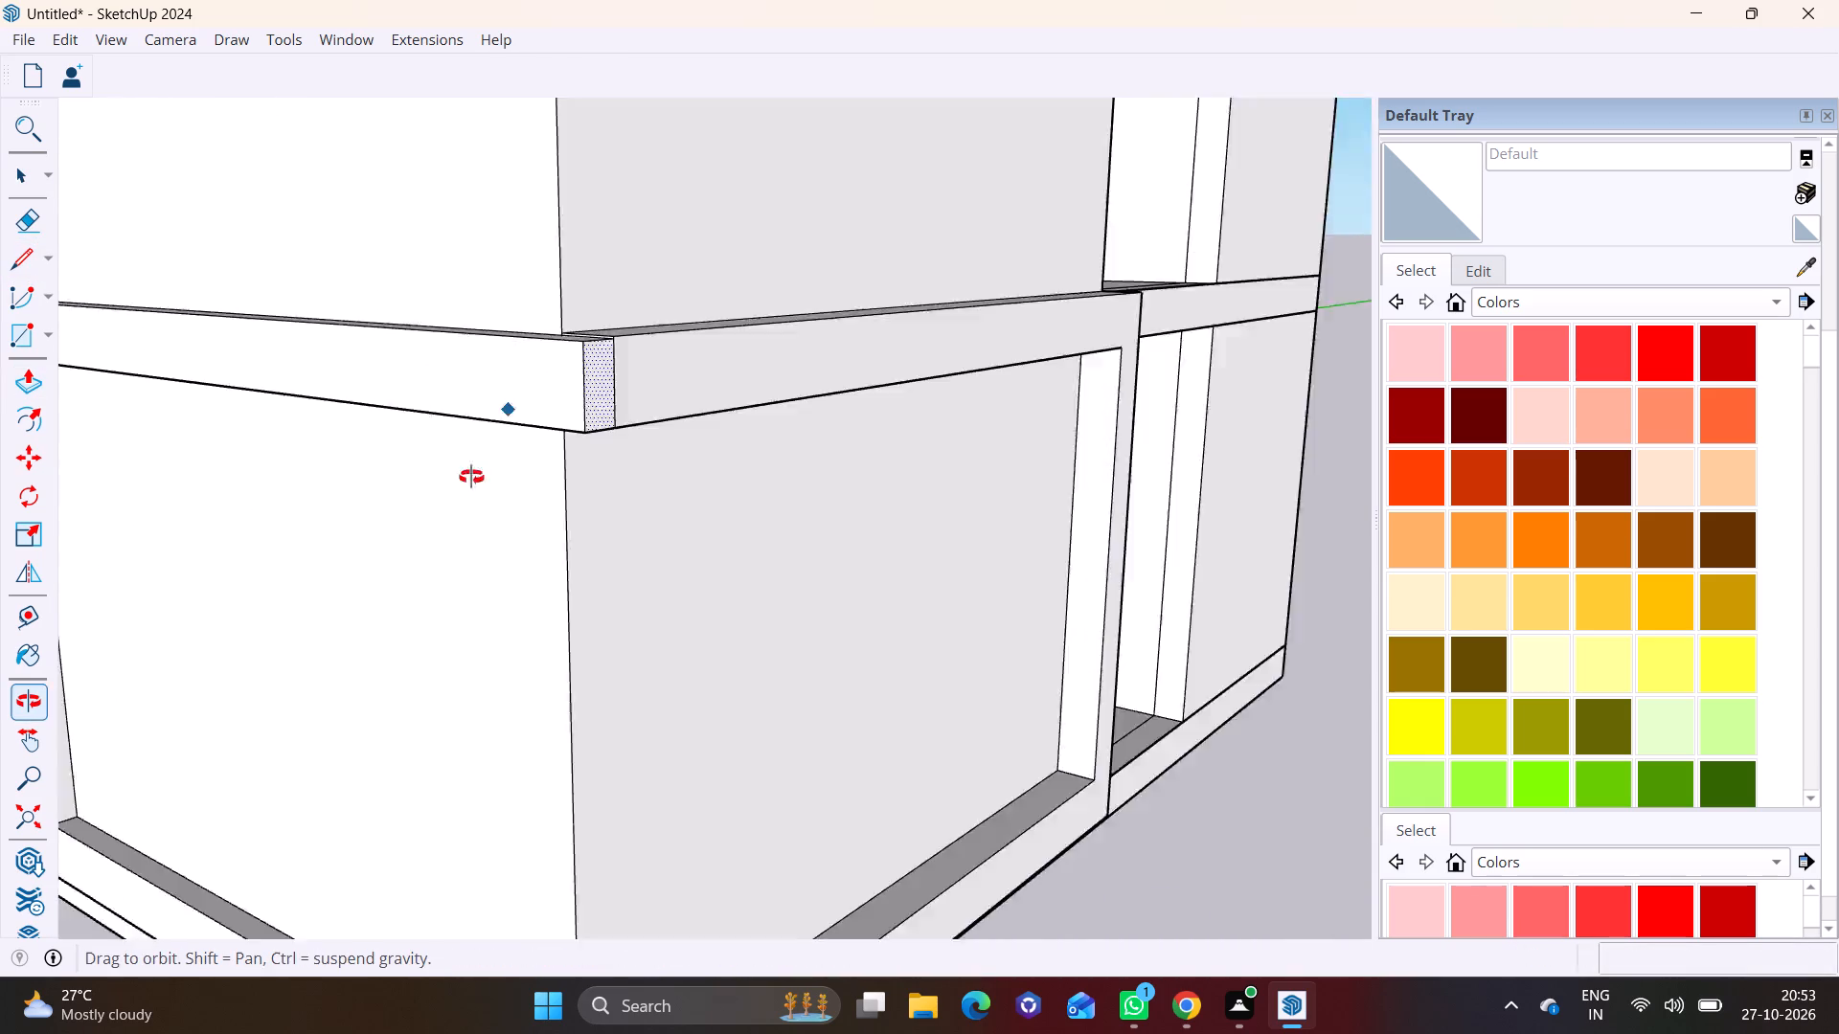
pyautogui.moveTo(471, 477); pyautogui.dragTo(356, 506, button='middle')
pyautogui.scroll(5, 336, 456)
pyautogui.moveTo(348, 382); pyautogui.dragTo(290, 562, button='middle')
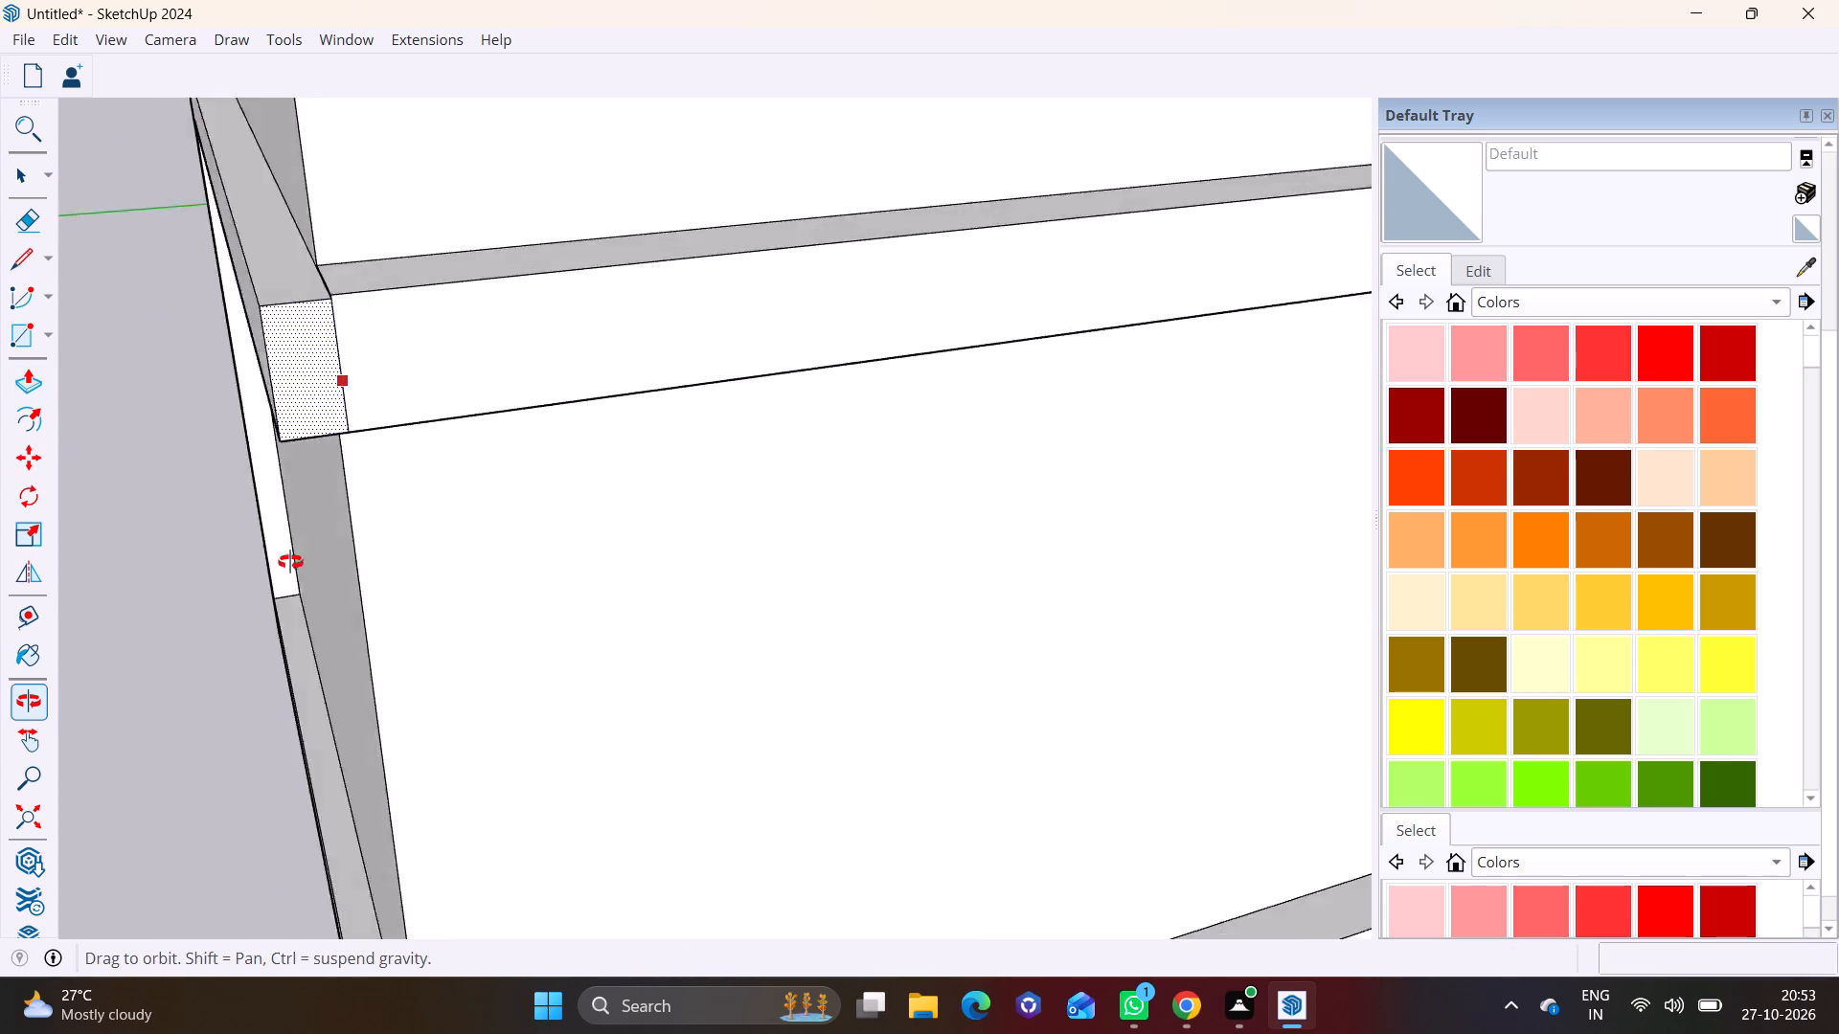
pyautogui.moveTo(290, 562); pyautogui.dragTo(287, 605, button='middle')
pyautogui.scroll(5, 253, 335)
pyautogui.moveTo(326, 257); pyautogui.dragTo(556, 207, button='middle')
pyautogui.scroll(-2, 375, 304)
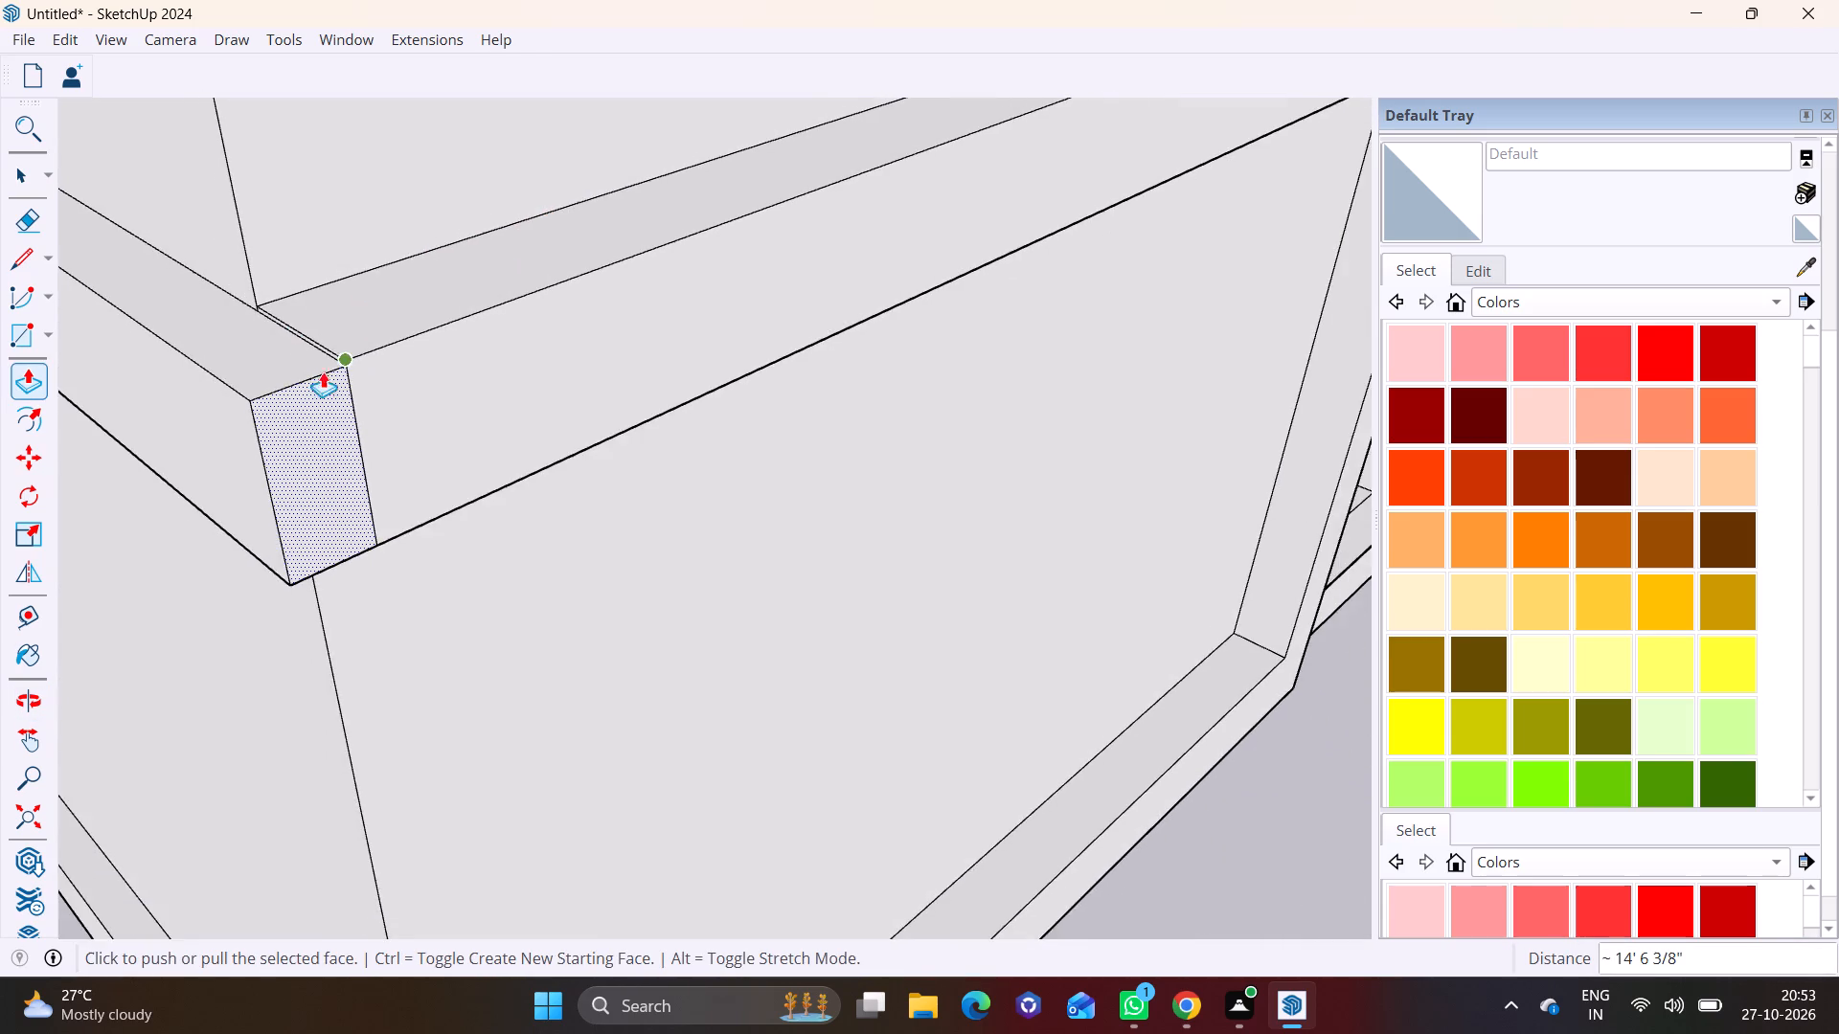
pyautogui.scroll(2, 333, 387)
pyautogui.moveTo(332, 380); pyautogui.dragTo(631, 391, button='middle')
pyautogui.press('space')
pyautogui.click(708, 321)
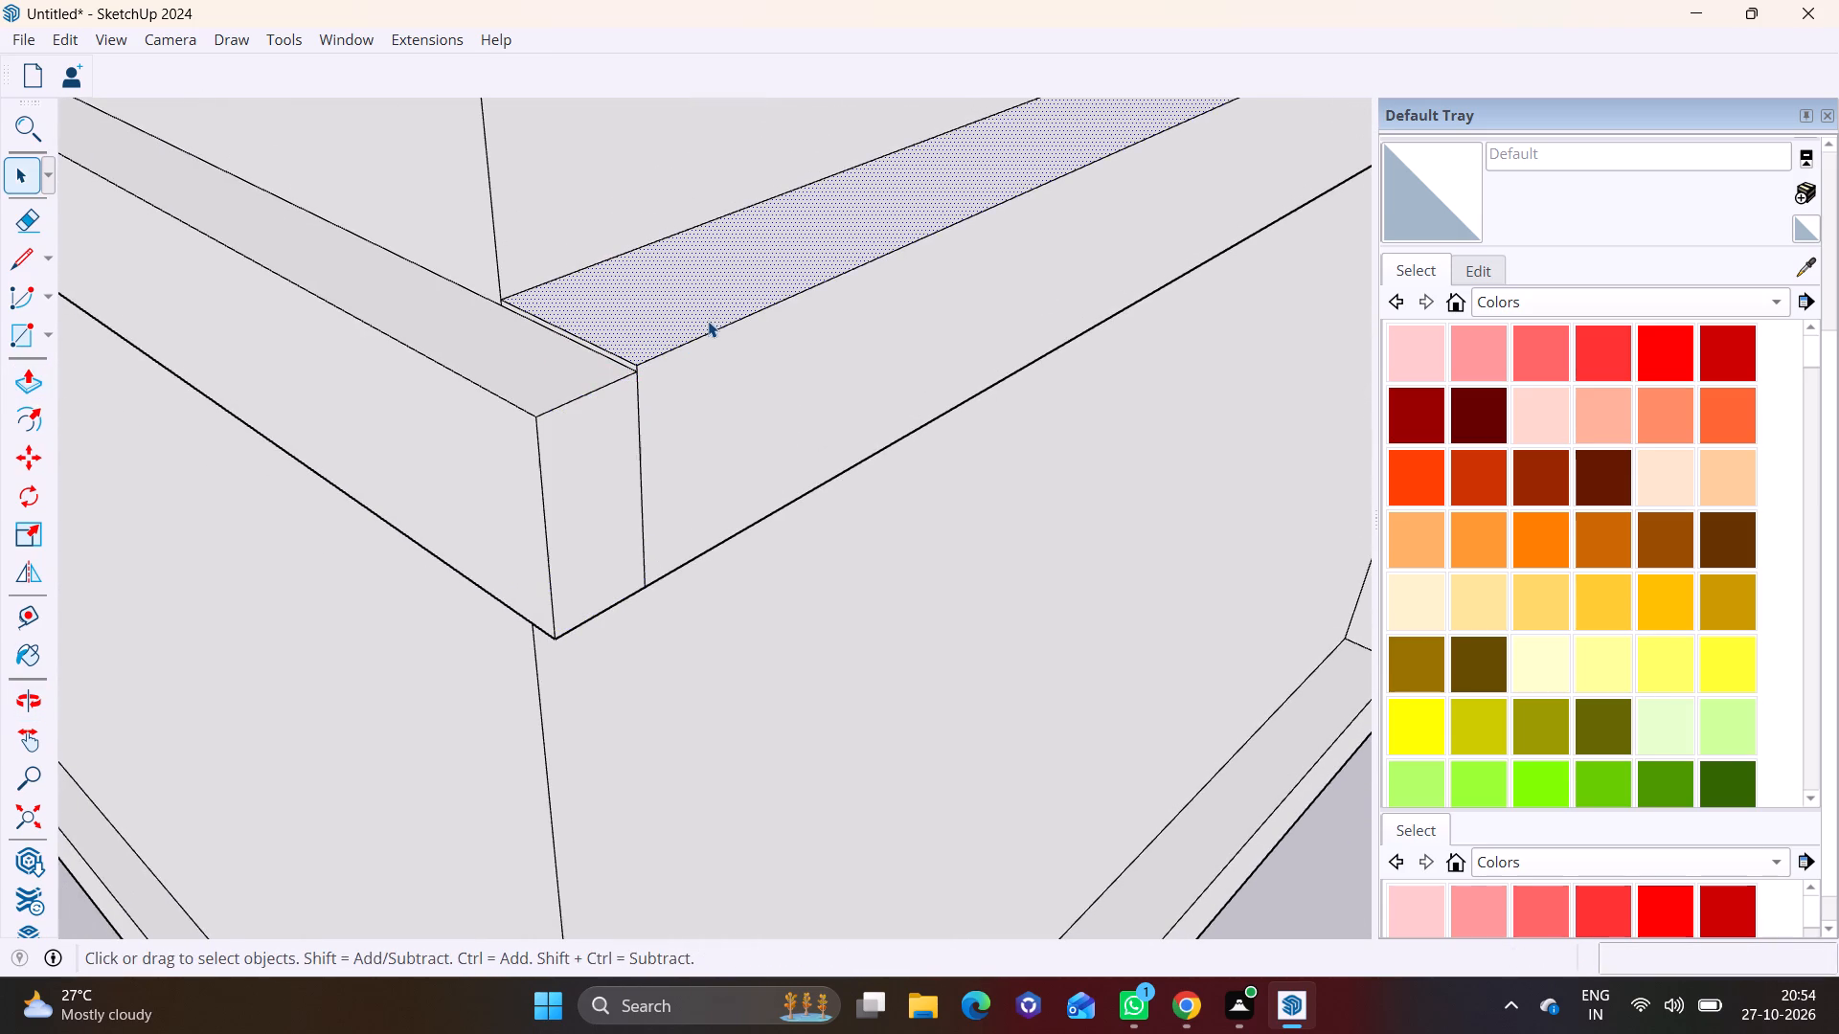
pyautogui.click(27, 385)
pyautogui.click(604, 312)
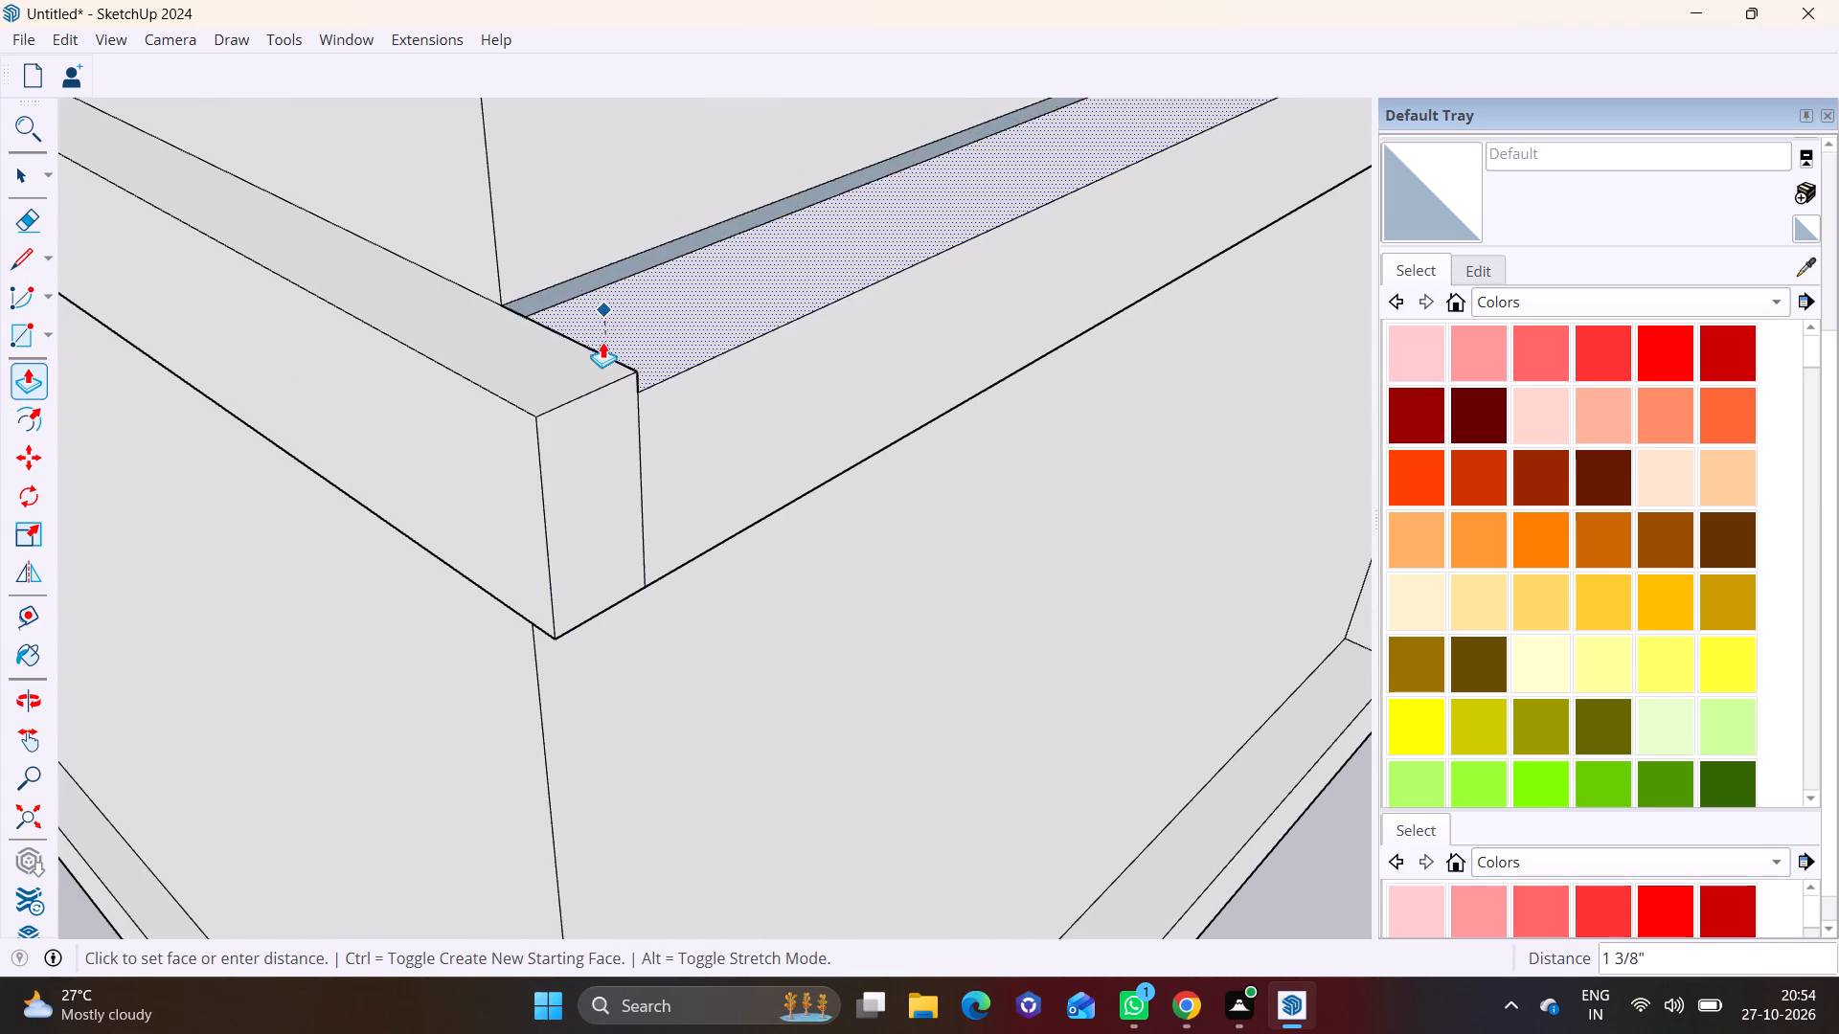
pyautogui.click(589, 381)
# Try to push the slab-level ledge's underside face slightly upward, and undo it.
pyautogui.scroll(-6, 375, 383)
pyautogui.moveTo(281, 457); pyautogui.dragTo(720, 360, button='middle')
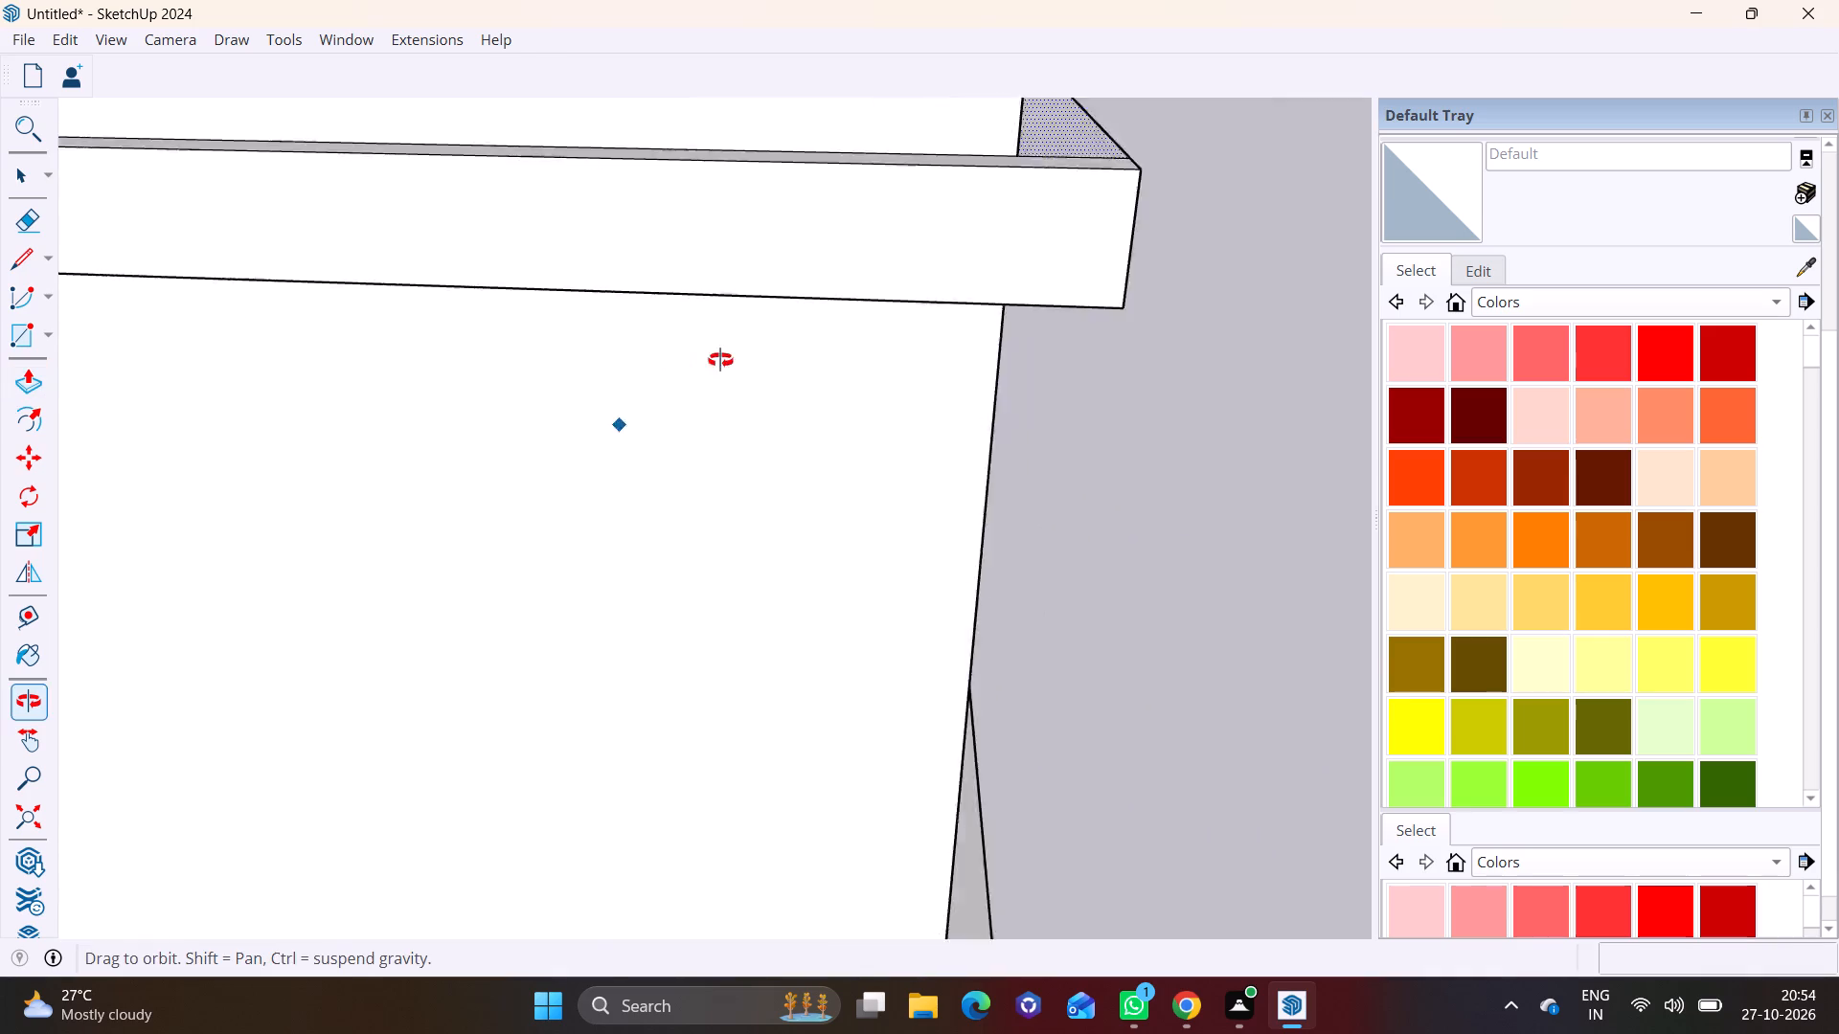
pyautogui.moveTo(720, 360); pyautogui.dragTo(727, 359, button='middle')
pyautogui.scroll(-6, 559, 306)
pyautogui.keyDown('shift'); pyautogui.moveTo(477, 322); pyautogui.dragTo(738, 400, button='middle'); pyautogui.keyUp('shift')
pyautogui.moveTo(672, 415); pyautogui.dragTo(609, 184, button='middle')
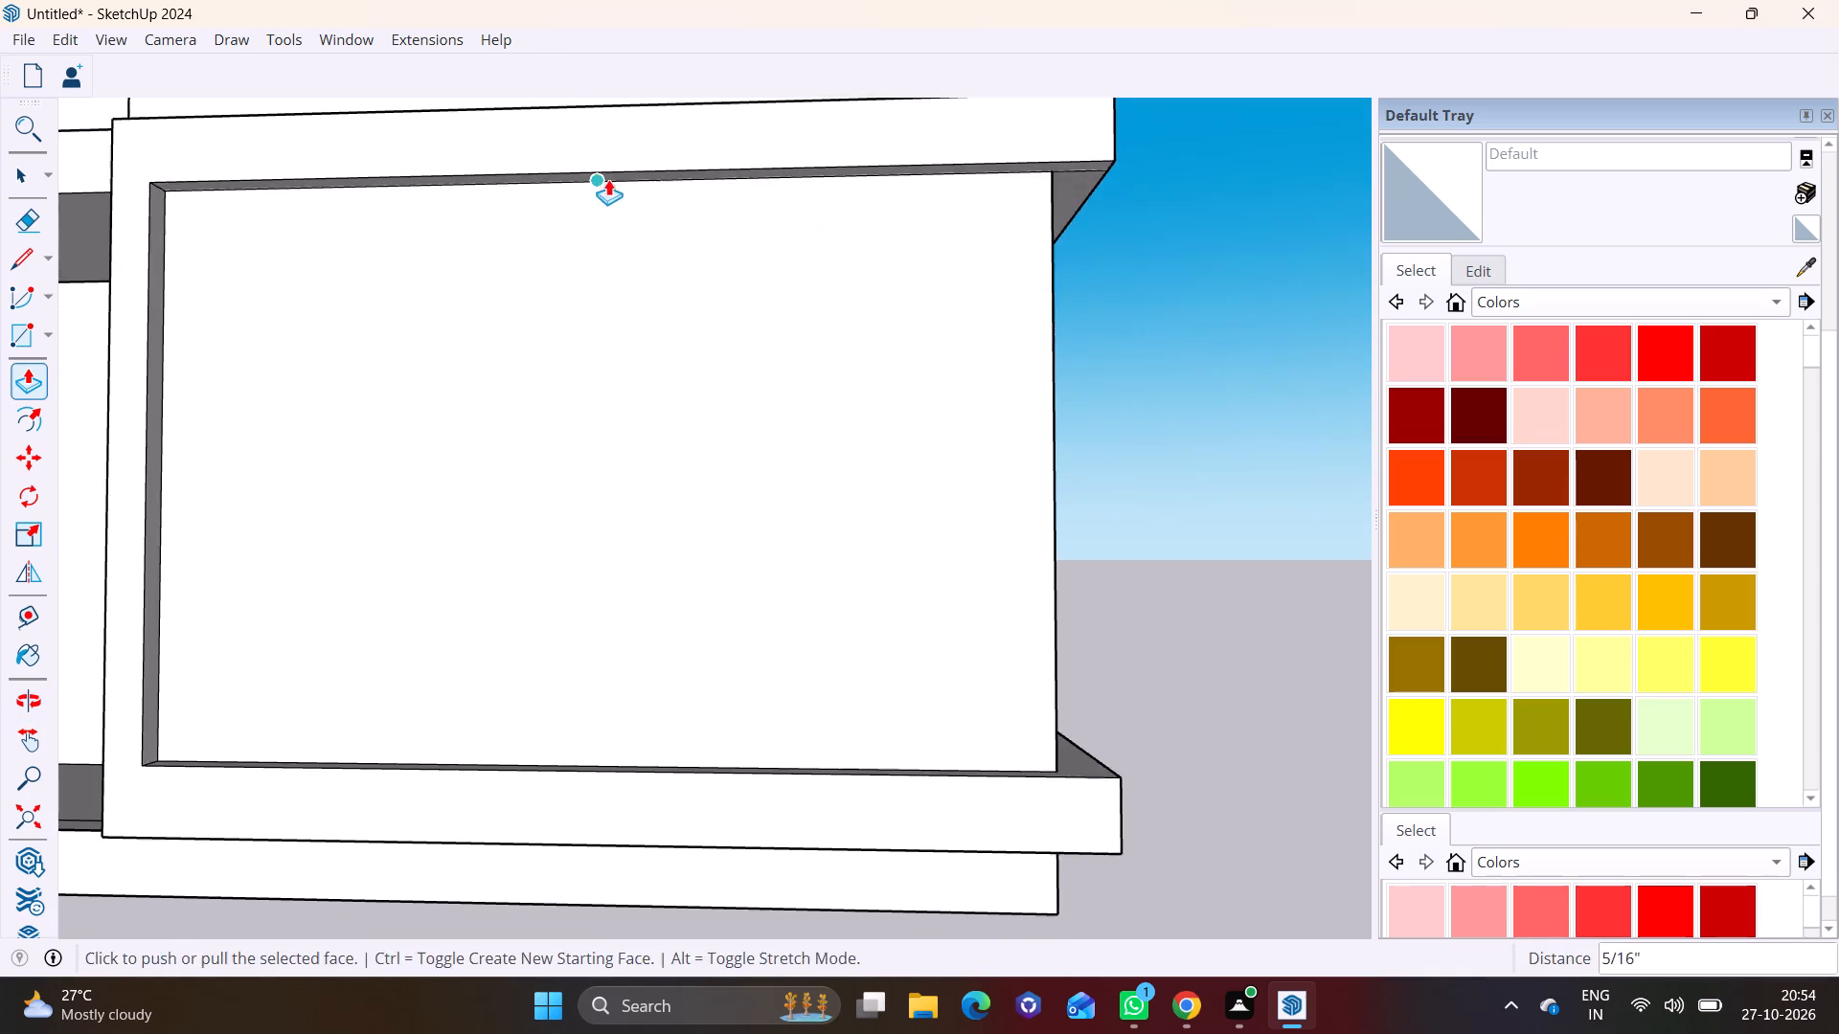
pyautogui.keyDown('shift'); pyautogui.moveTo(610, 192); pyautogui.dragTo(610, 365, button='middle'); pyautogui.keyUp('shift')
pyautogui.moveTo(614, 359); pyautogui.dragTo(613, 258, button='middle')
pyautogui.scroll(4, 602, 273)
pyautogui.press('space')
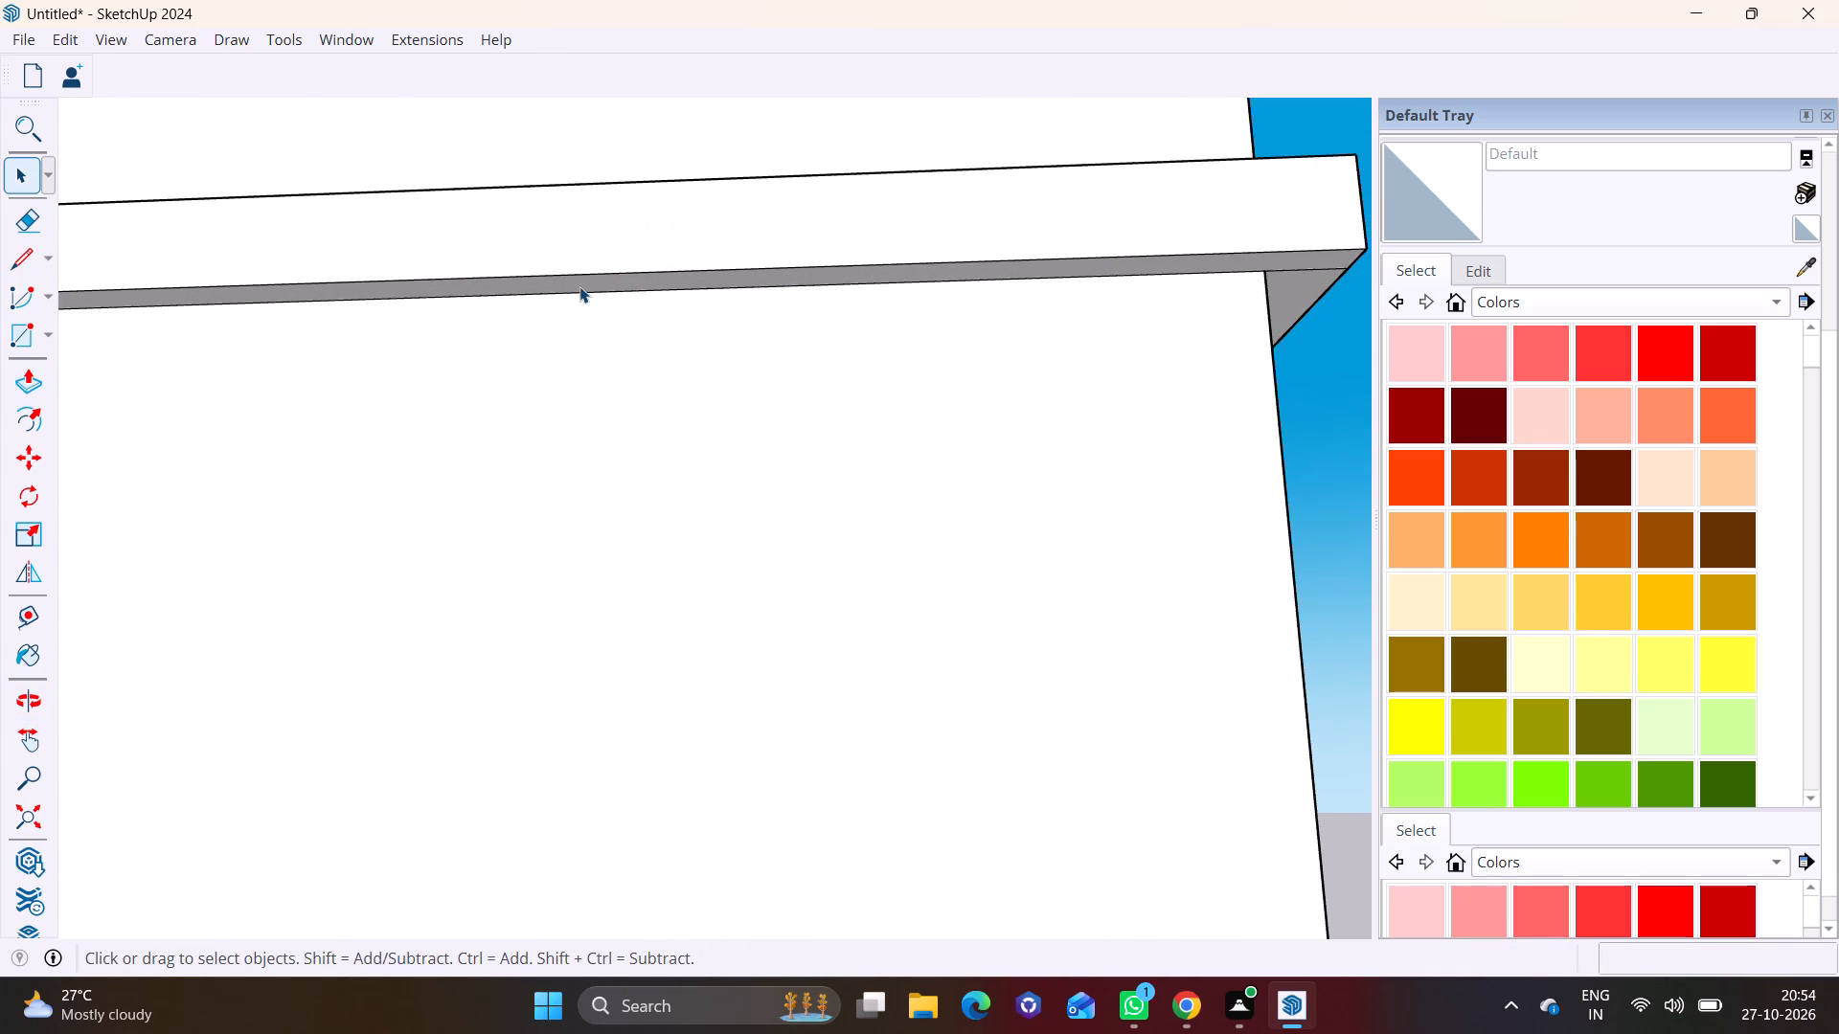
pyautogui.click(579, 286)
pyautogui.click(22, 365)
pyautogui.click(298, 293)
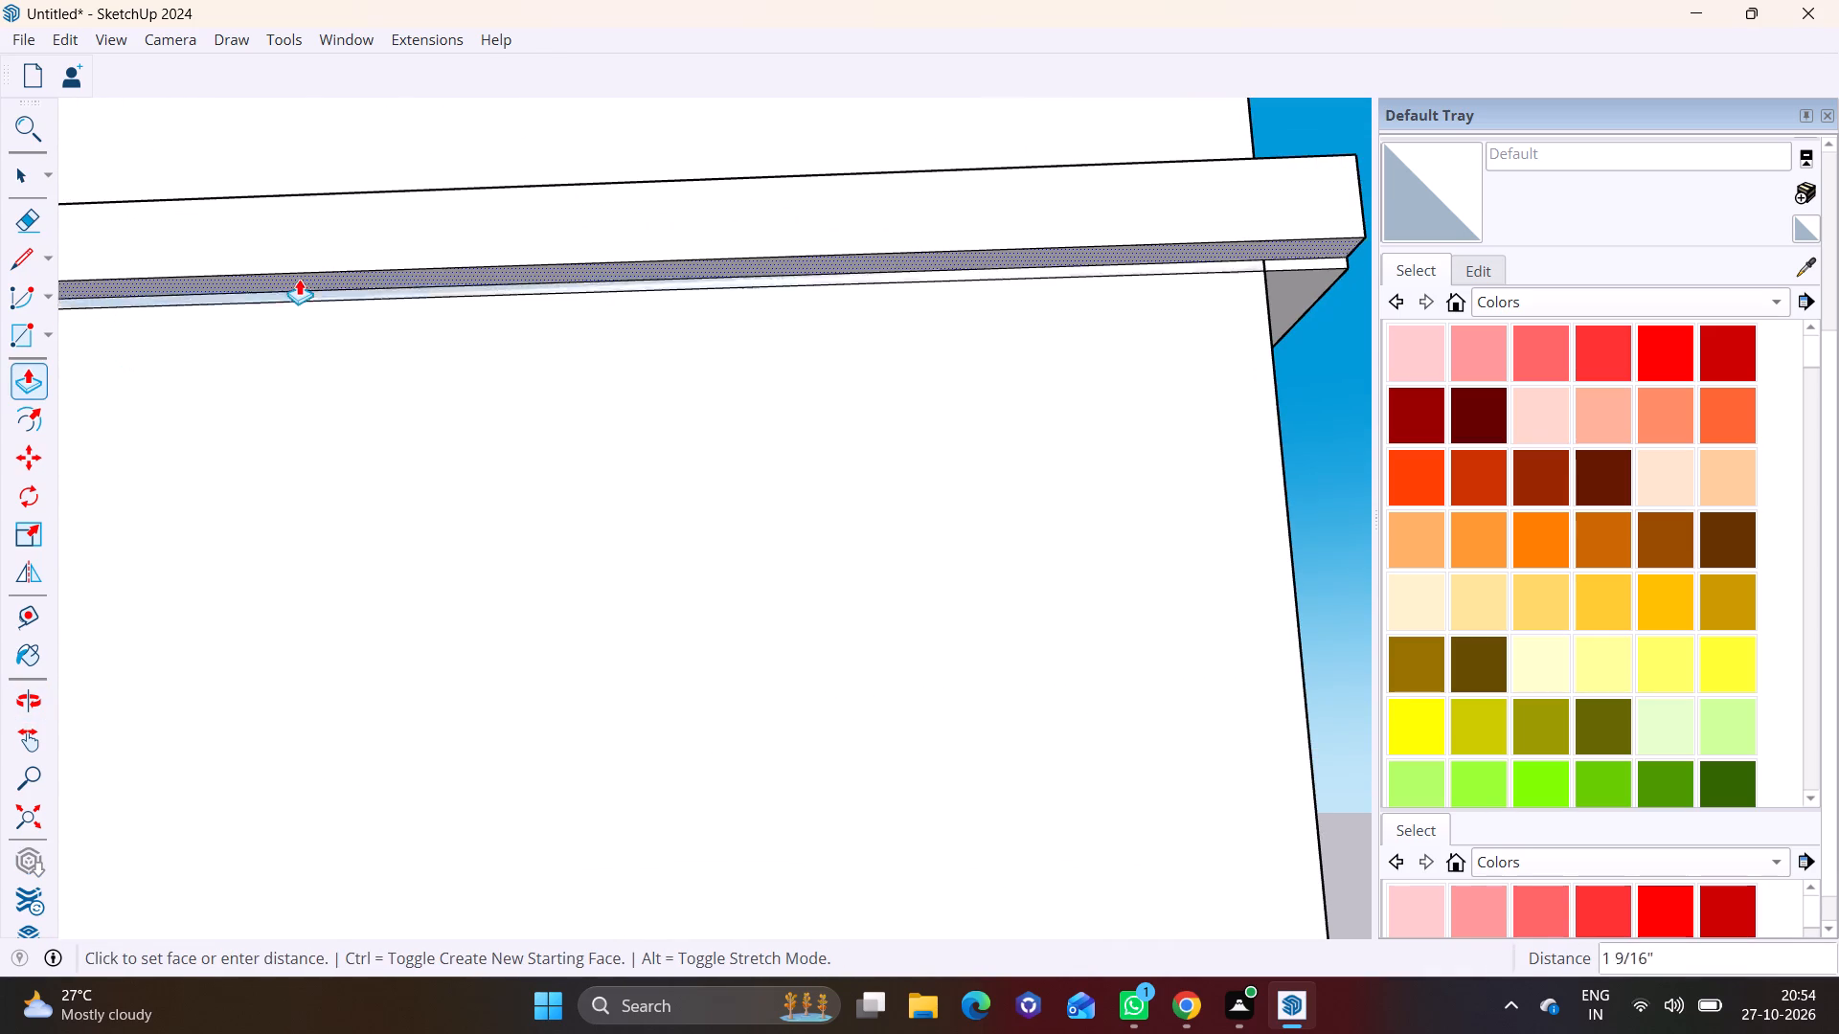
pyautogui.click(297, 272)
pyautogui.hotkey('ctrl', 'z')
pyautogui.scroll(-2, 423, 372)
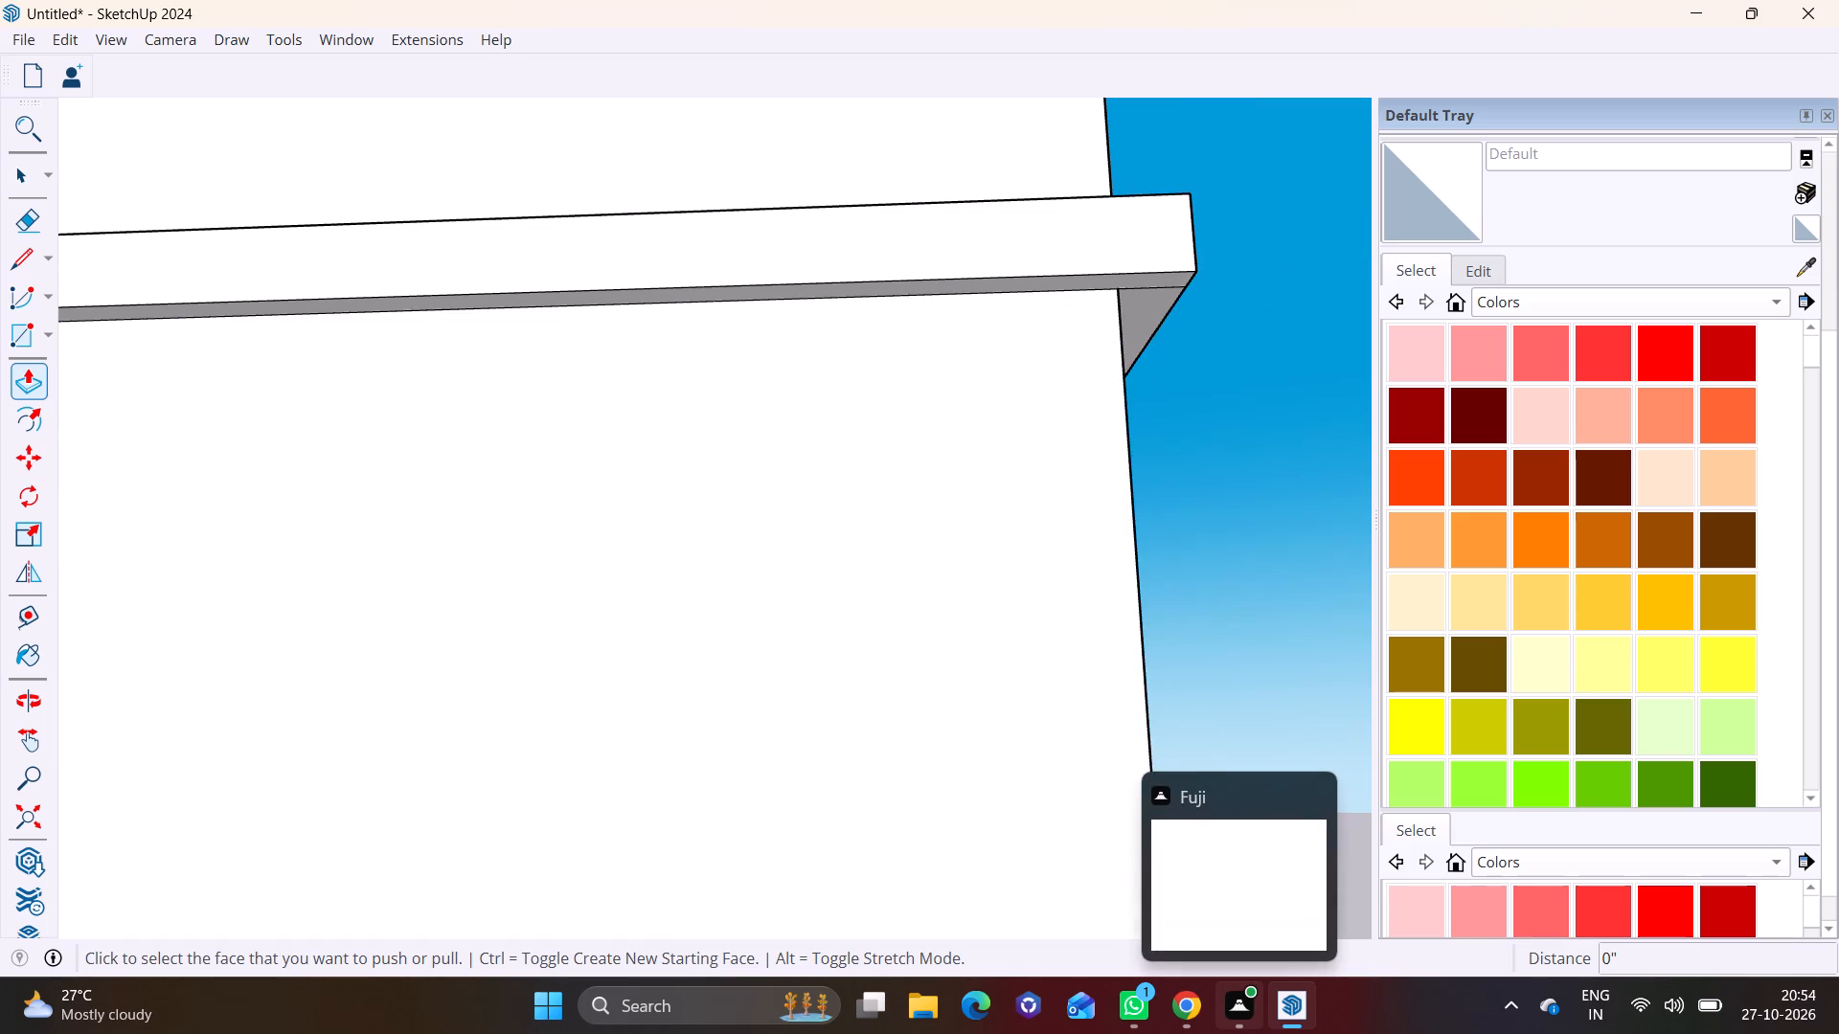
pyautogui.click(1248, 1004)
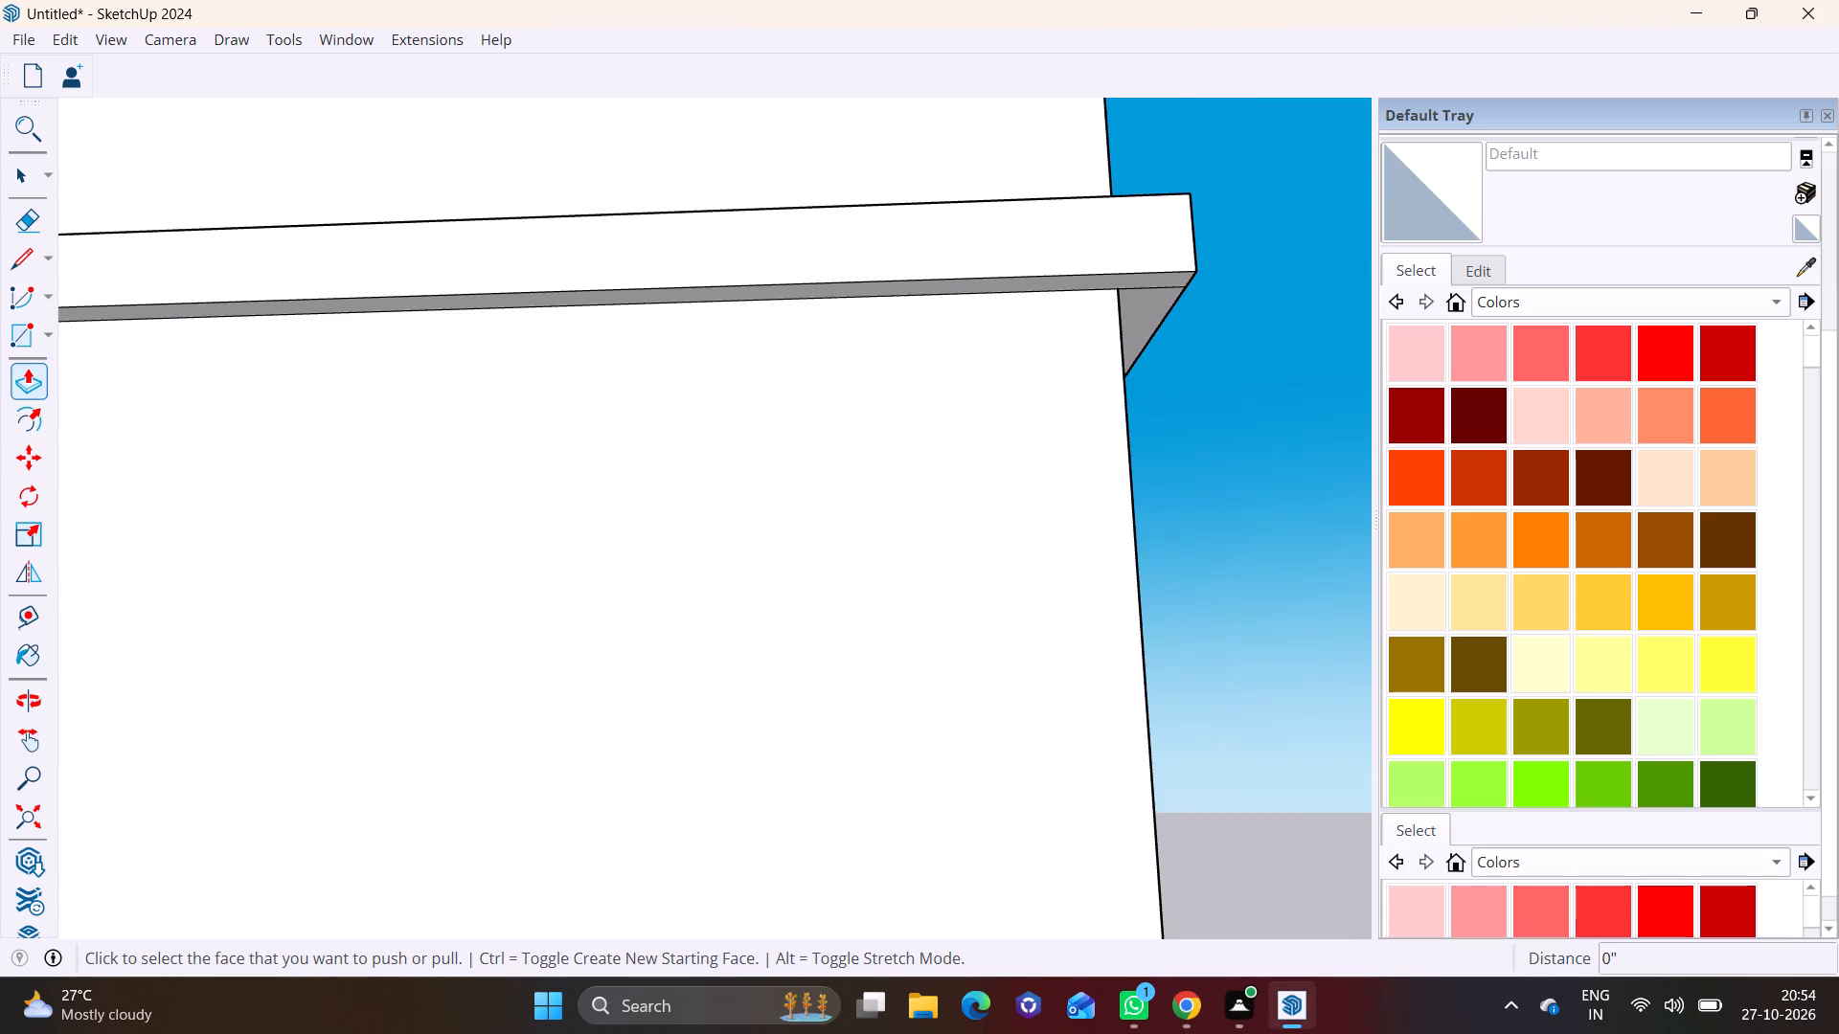
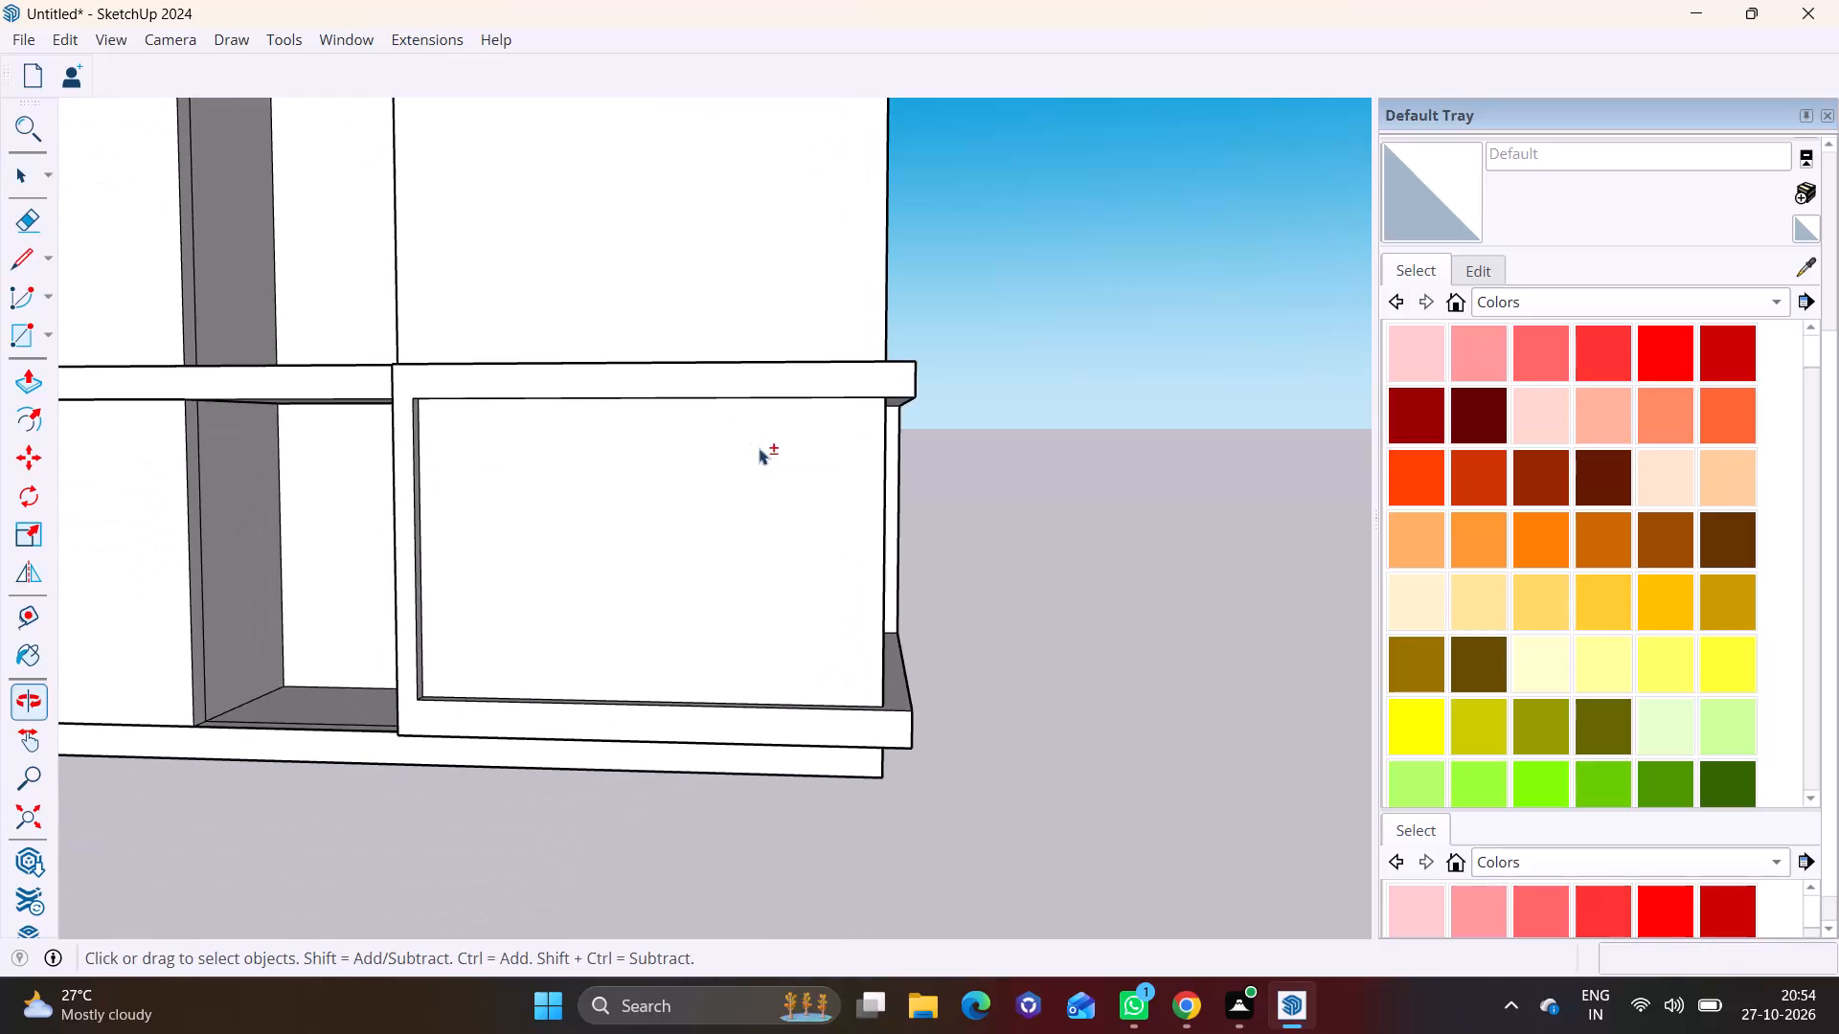
# Select the short vertical seam line on the slab-level ledge's outer face beside the building corner.
pyautogui.moveTo(765, 480); pyautogui.dragTo(602, 493, button='middle')
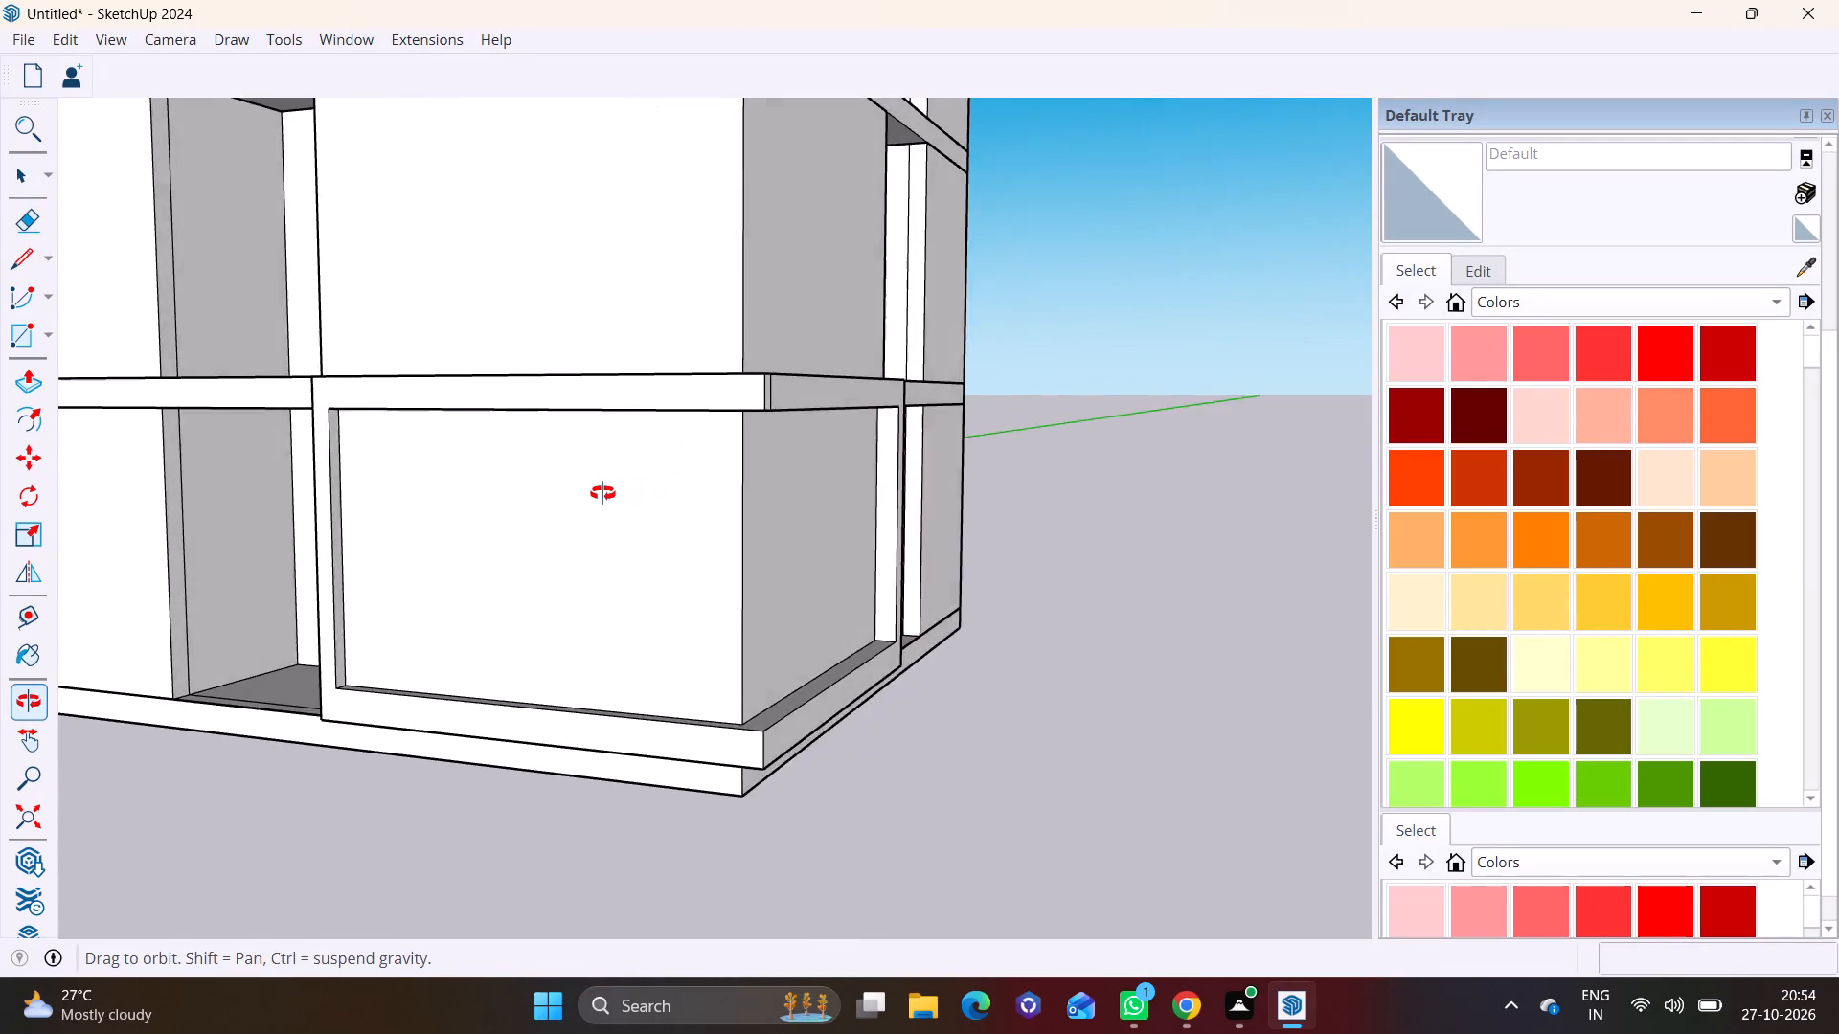
pyautogui.moveTo(602, 493); pyautogui.dragTo(560, 493, button='middle')
pyautogui.scroll(2, 691, 529)
pyautogui.moveTo(707, 423); pyautogui.dragTo(473, 512, button='middle')
pyautogui.scroll(3, 475, 428)
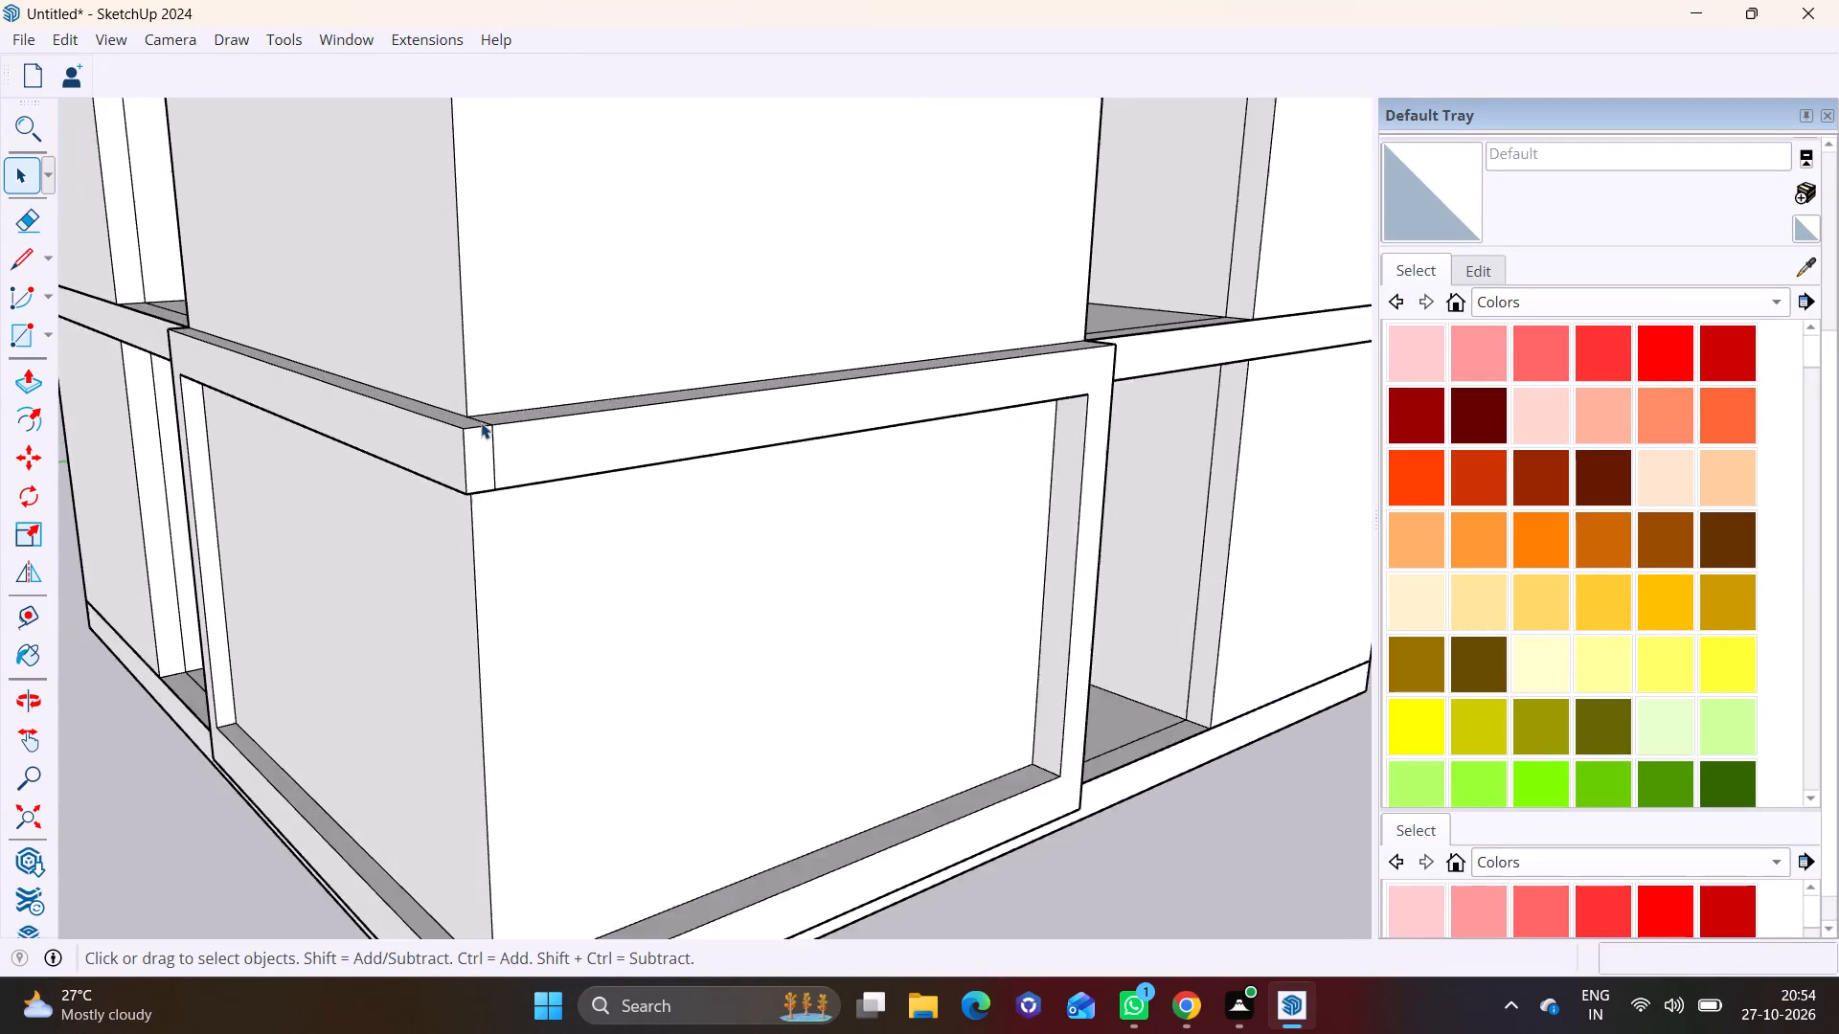
pyautogui.scroll(7, 481, 422)
pyautogui.click(481, 468)
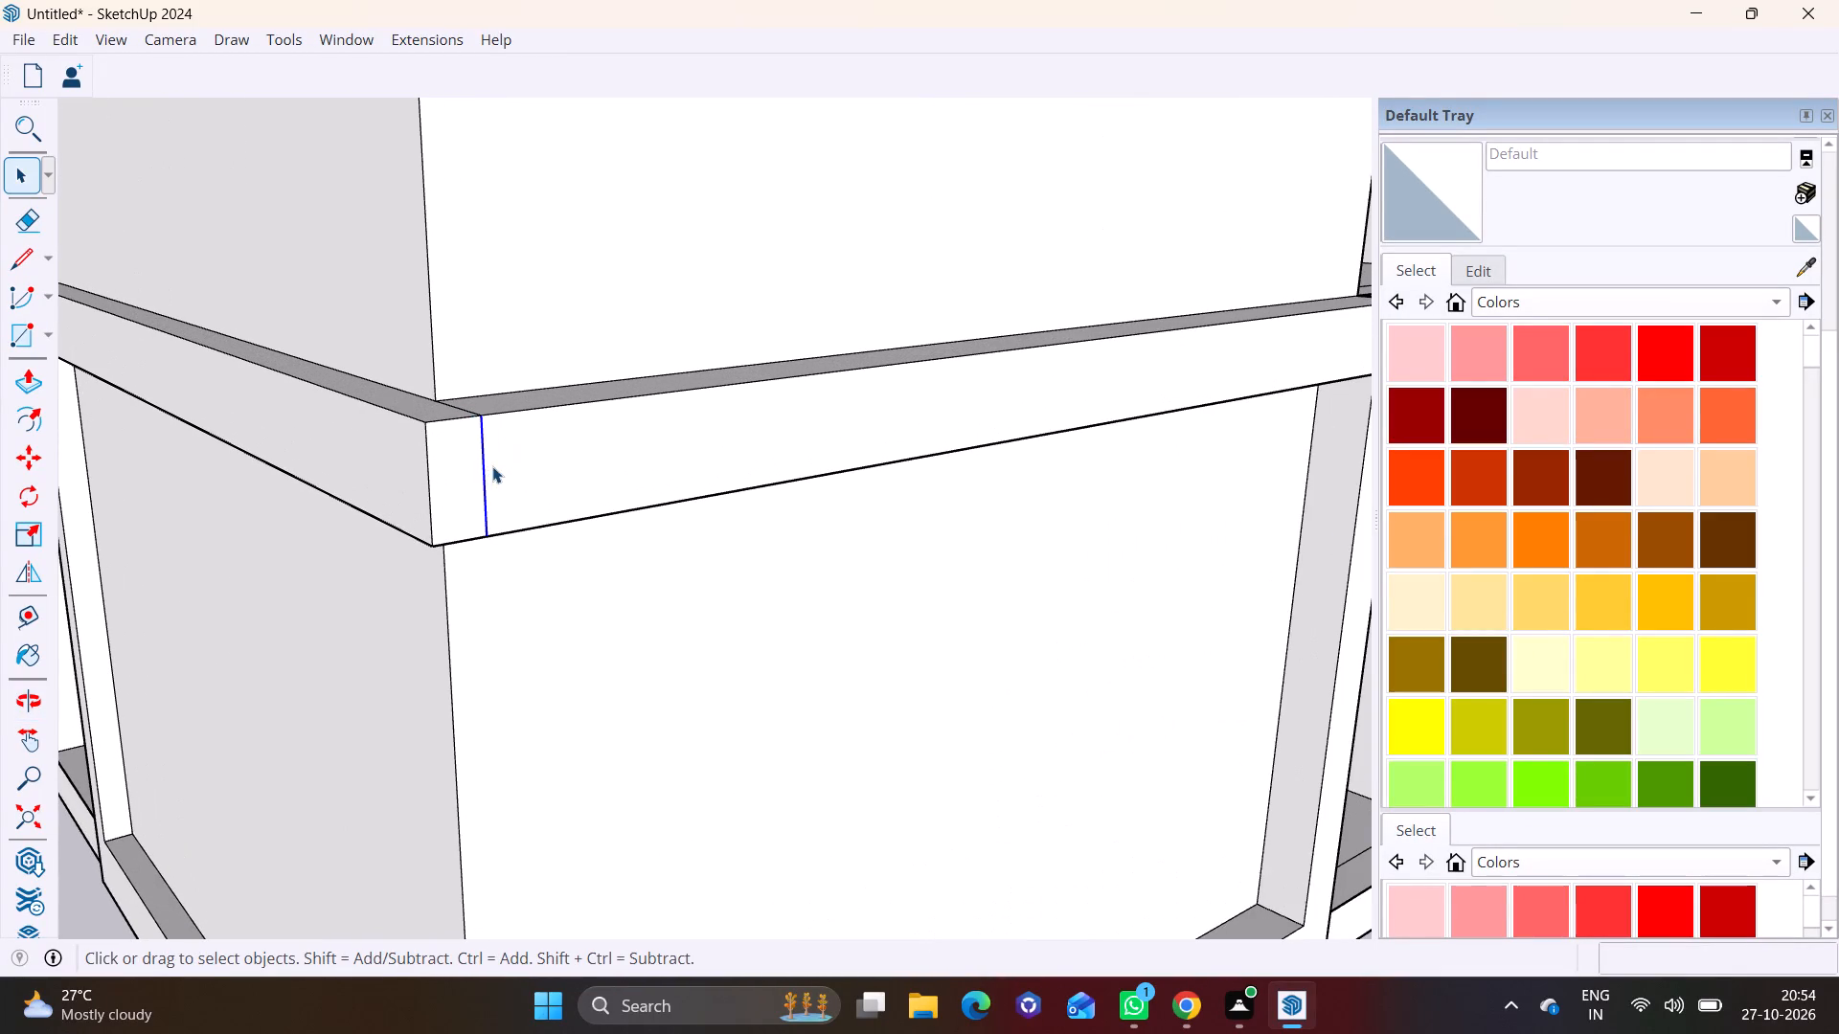
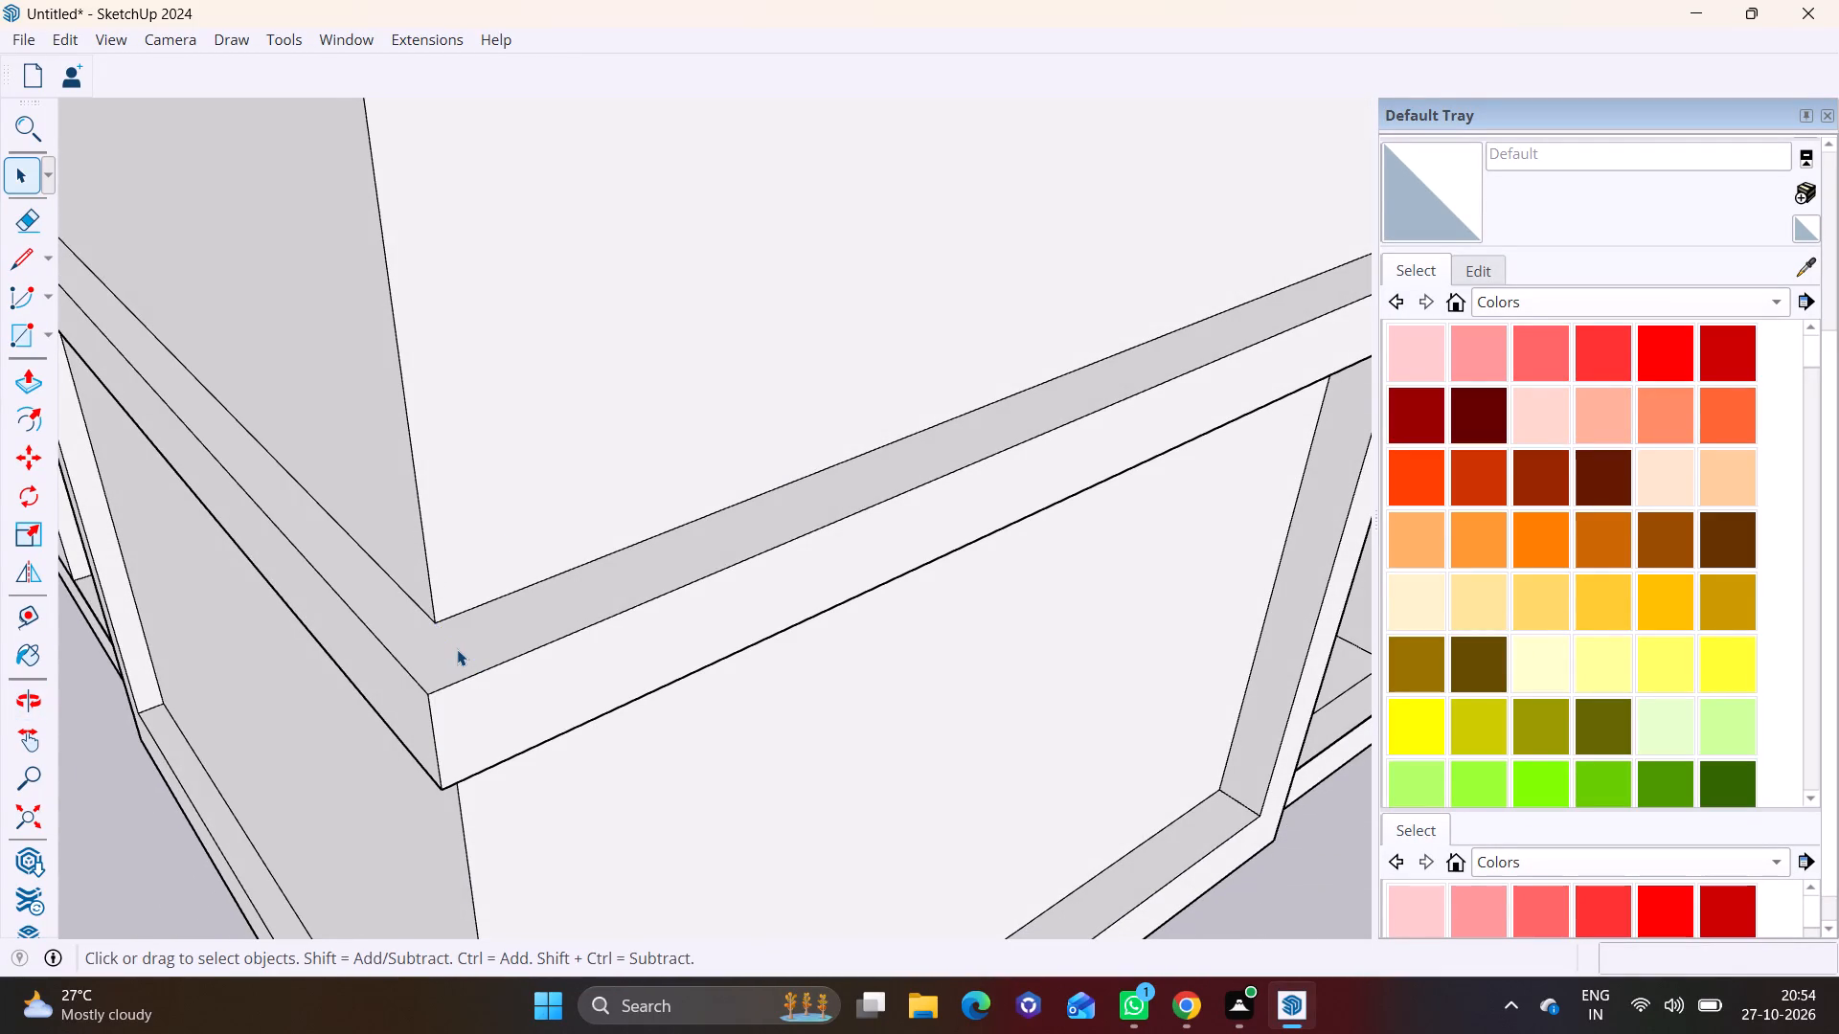
# Delete the short seam line on the underside of the frame's slab-level ledge at the building corner.
pyautogui.scroll(-7, 462, 658)
pyautogui.scroll(-1, 534, 717)
pyautogui.keyDown('shift'); pyautogui.moveTo(549, 721); pyautogui.dragTo(498, 479, button='middle'); pyautogui.keyUp('shift')
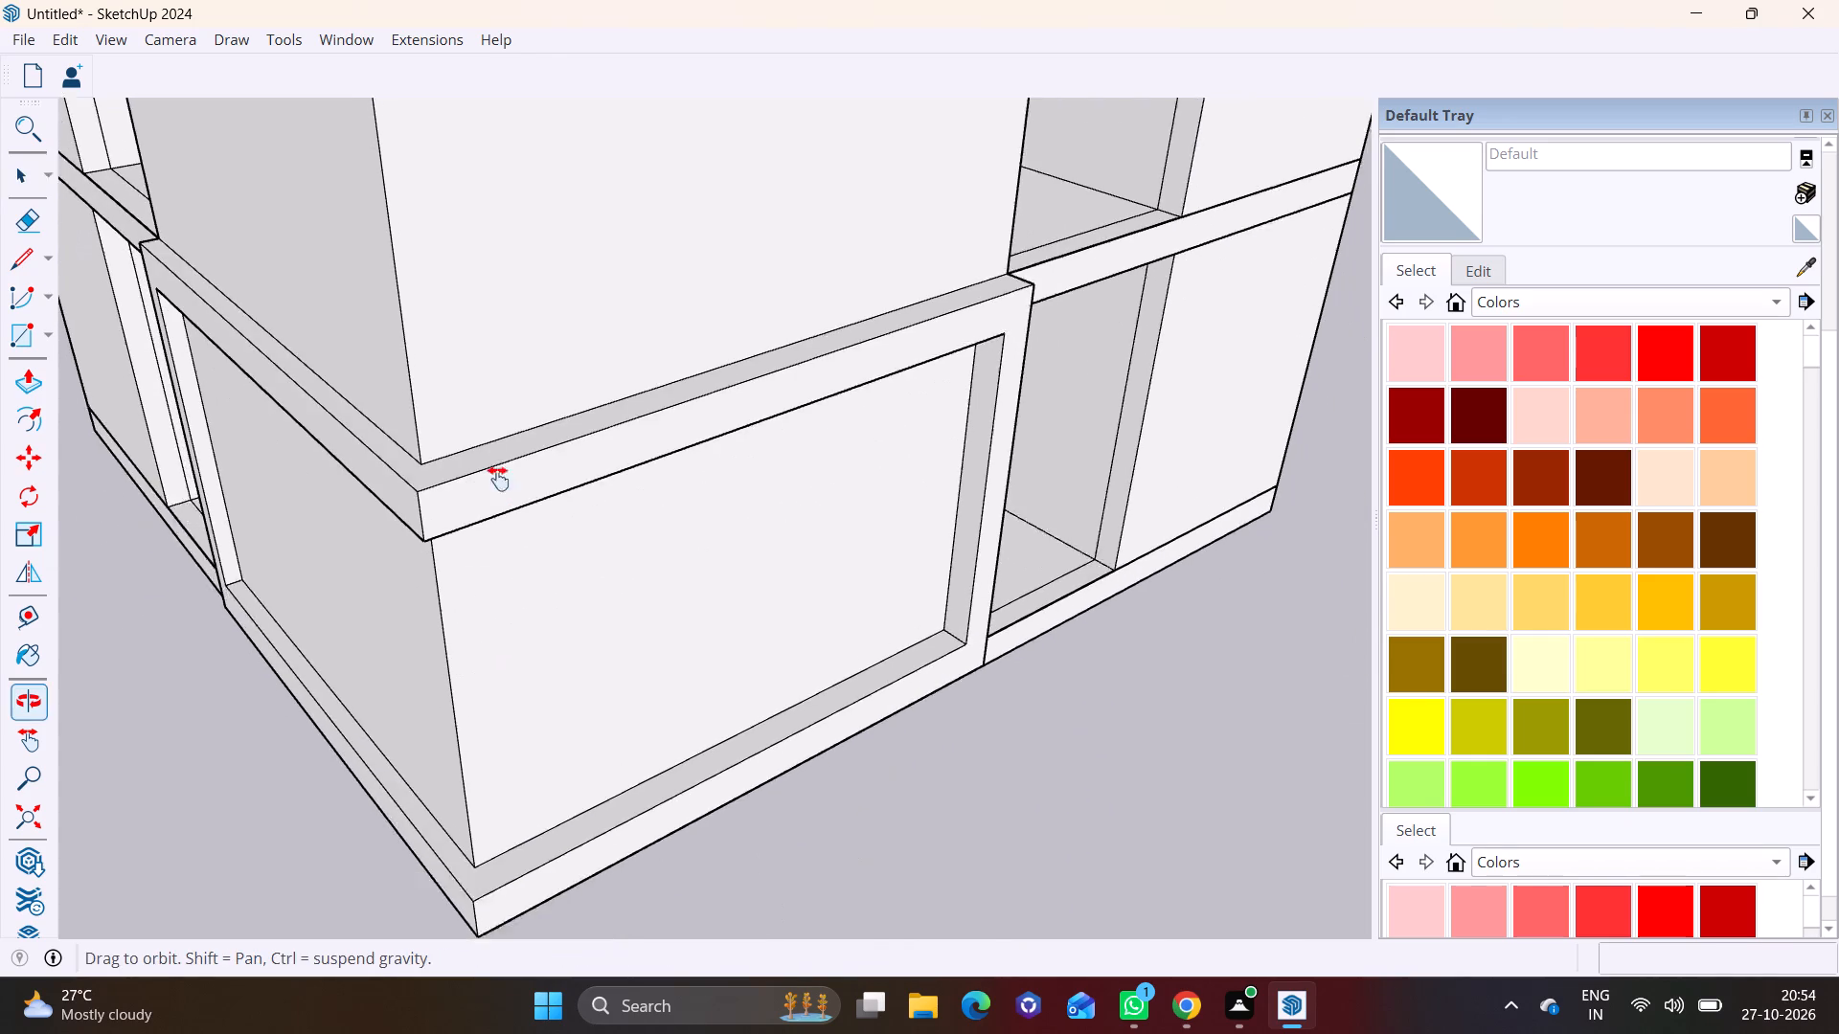
pyautogui.keyDown('shift'); pyautogui.moveTo(498, 479); pyautogui.dragTo(495, 457, button='middle'); pyautogui.keyUp('shift')
pyautogui.moveTo(505, 674); pyautogui.dragTo(661, 432, button='middle')
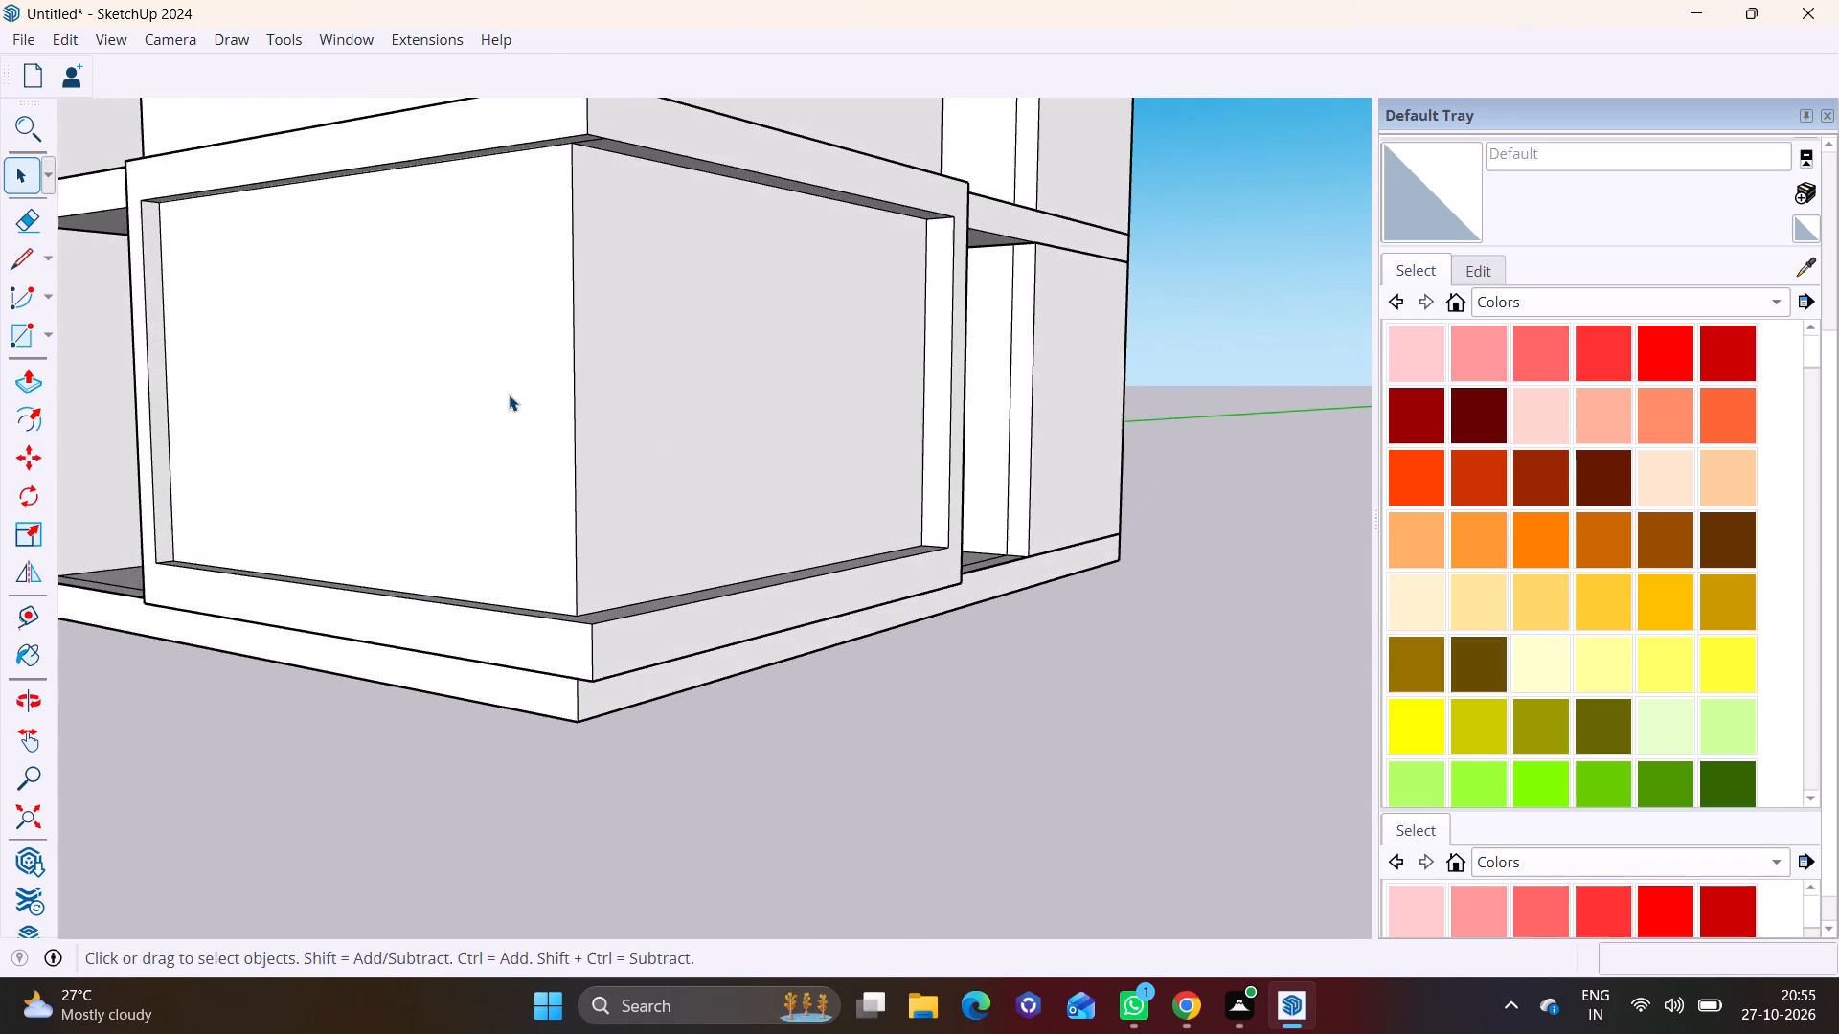
pyautogui.keyDown('shift'); pyautogui.moveTo(514, 399); pyautogui.dragTo(919, 458, button='middle'); pyautogui.keyUp('shift')
pyautogui.moveTo(1163, 237); pyautogui.dragTo(1107, 169, button='middle')
pyautogui.scroll(4, 1018, 146)
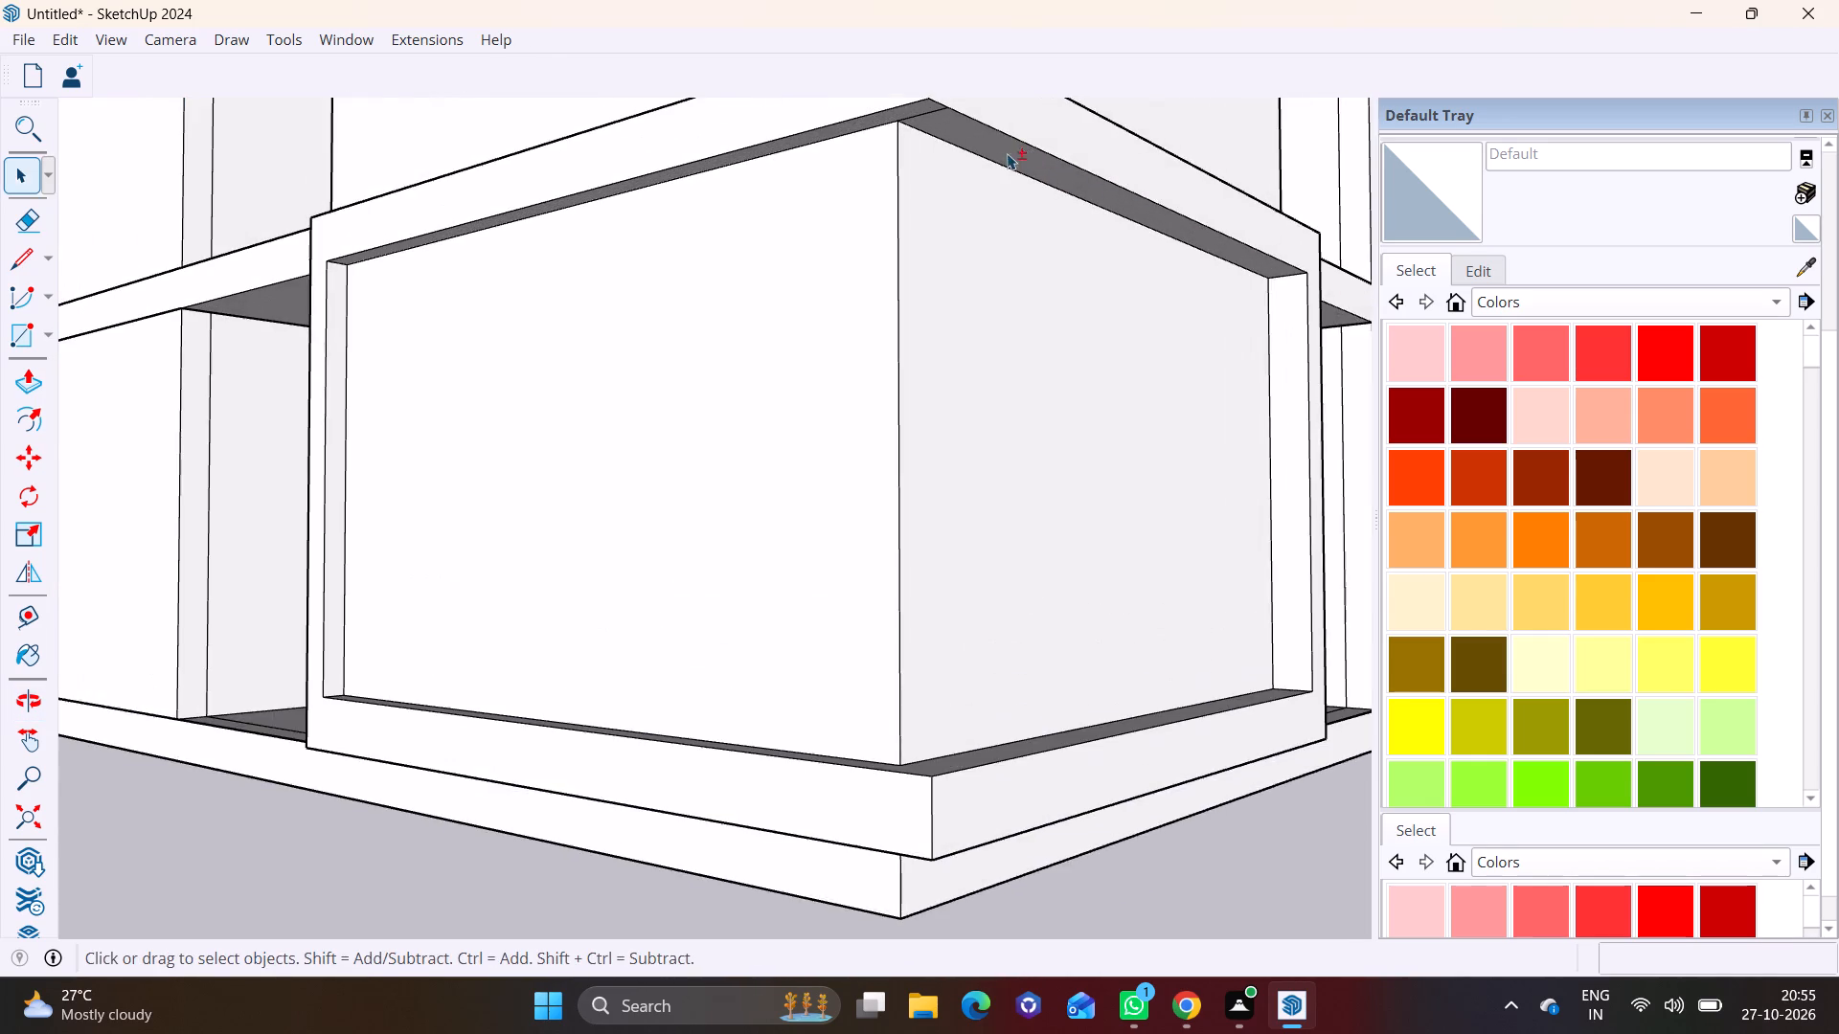
pyautogui.keyDown('shift'); pyautogui.moveTo(995, 171); pyautogui.dragTo(903, 368, button='middle'); pyautogui.keyUp('shift')
pyautogui.scroll(2, 870, 353)
pyautogui.moveTo(862, 326); pyautogui.dragTo(832, 236, button='middle')
pyautogui.click(769, 222)
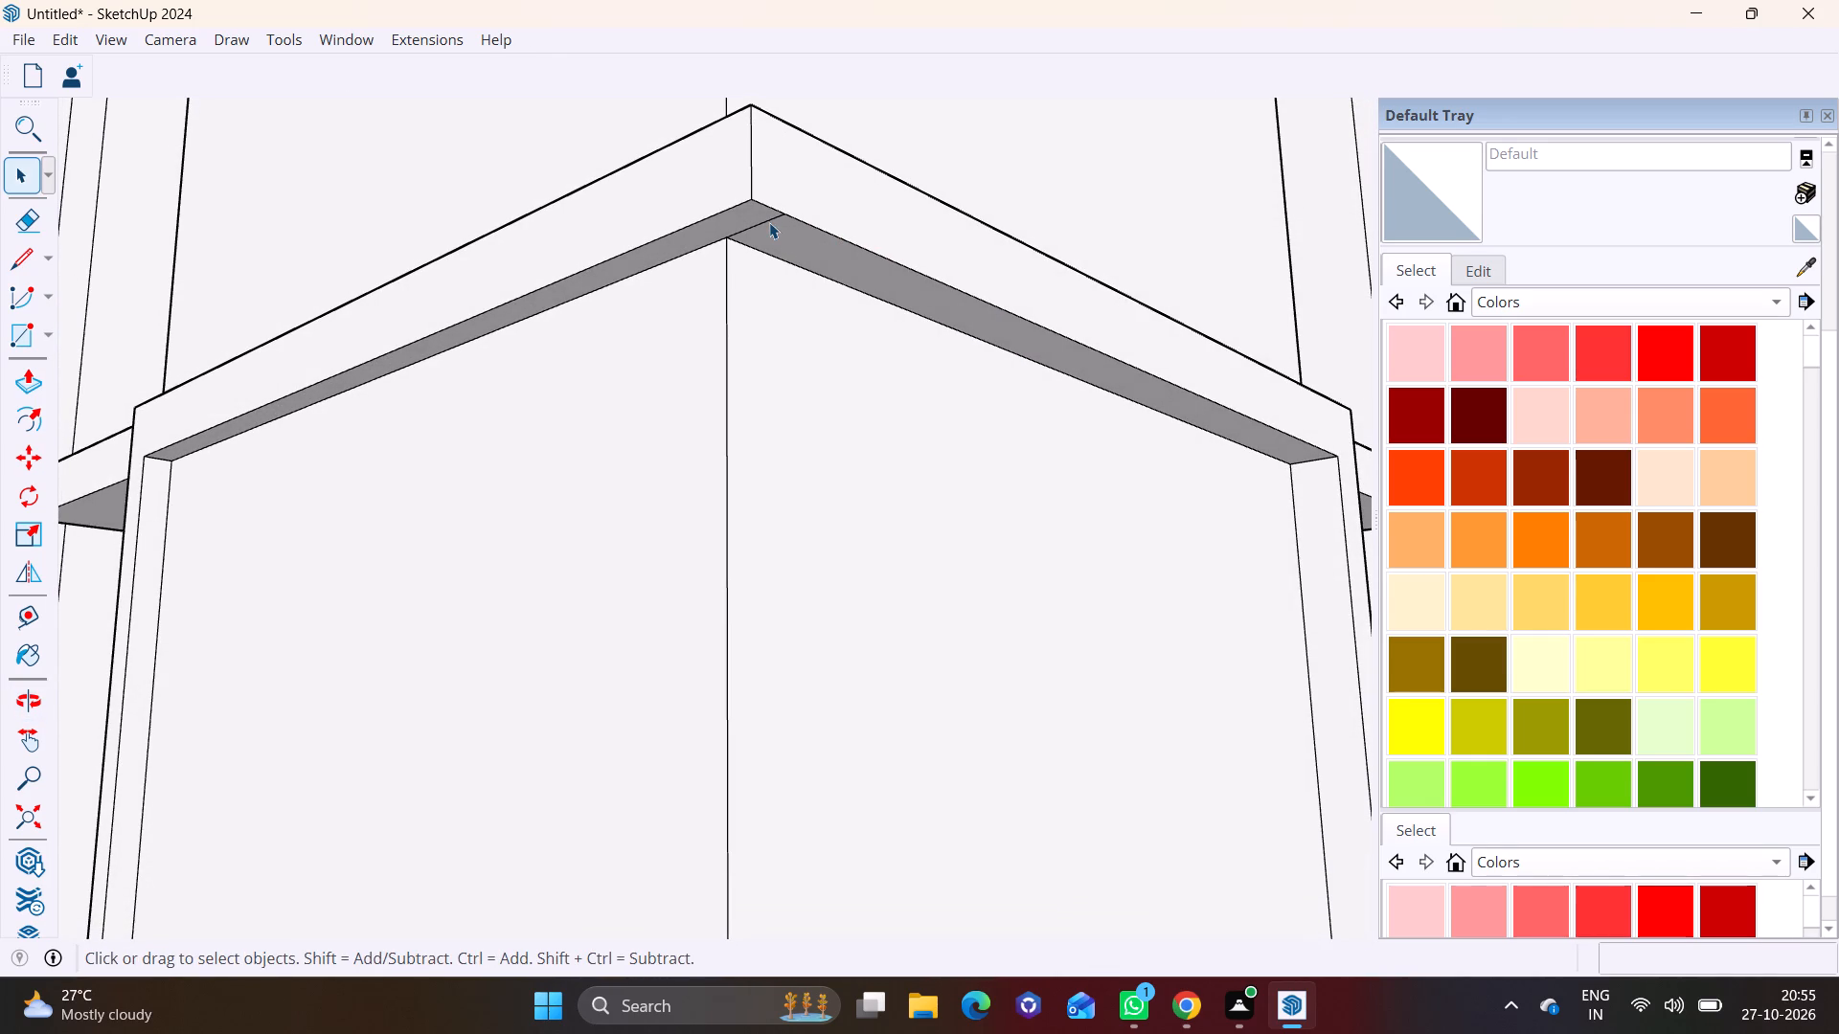
pyautogui.press('Delete')
# Push/Pull the inner face of the ground-floor frame's post left of the building corner to widen the post.
pyautogui.scroll(-4, 610, 410)
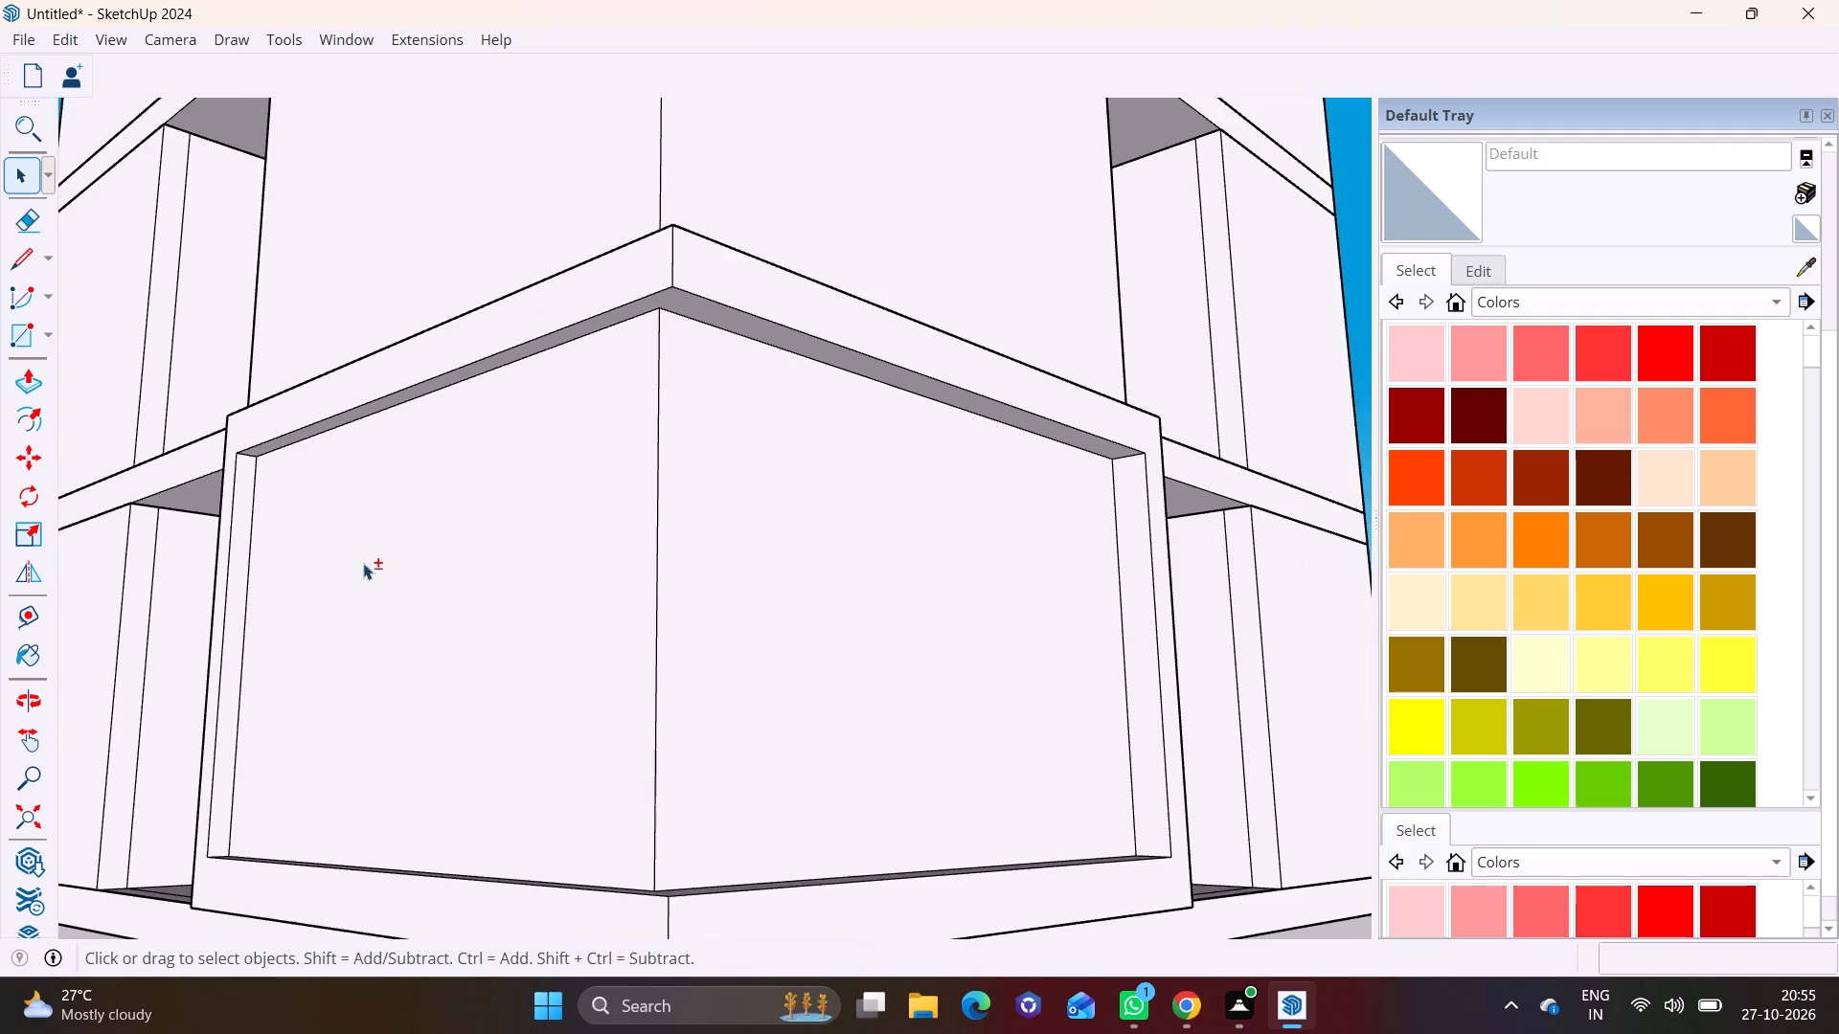
pyautogui.keyDown('shift'); pyautogui.moveTo(363, 562); pyautogui.dragTo(387, 481, button='middle'); pyautogui.keyUp('shift')
pyautogui.moveTo(406, 524); pyautogui.dragTo(574, 617, button='middle')
pyautogui.click(288, 611)
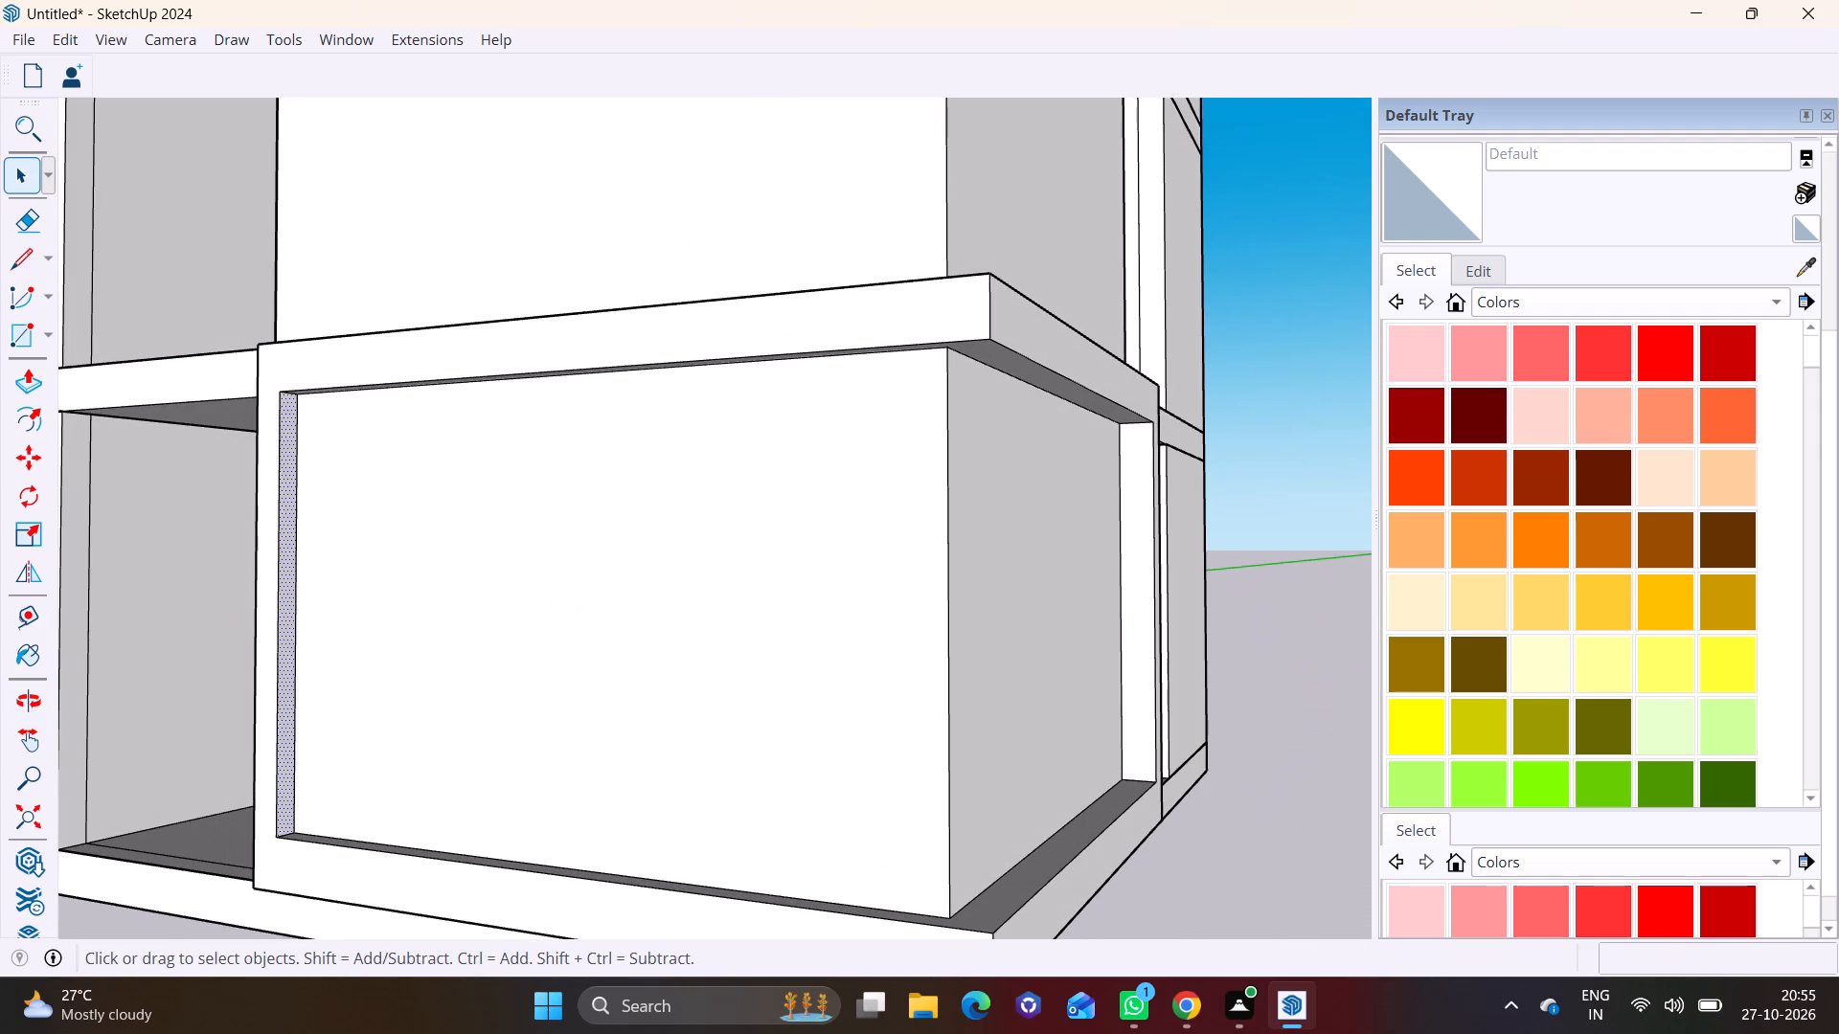
pyautogui.click(31, 385)
pyautogui.click(285, 620)
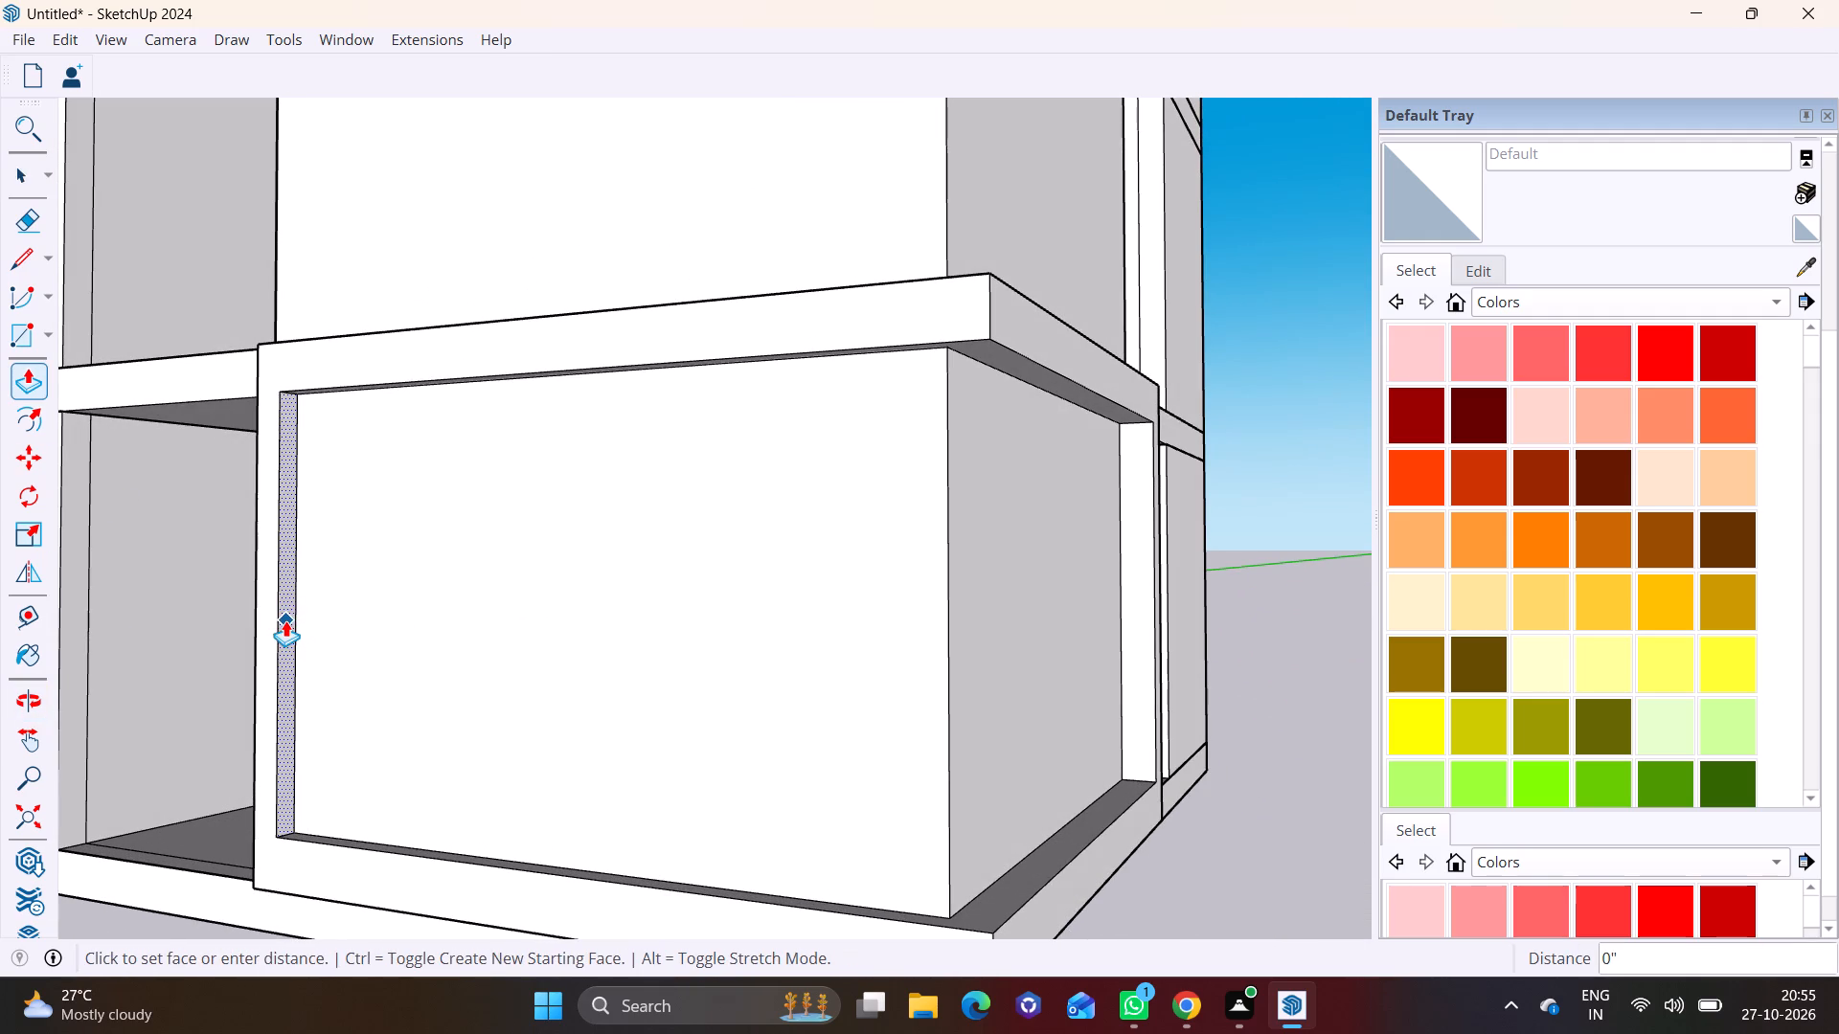
pyautogui.click(315, 619)
pyautogui.press('space')
# Push the top face of the frame's bottom ledge down about 5 3/16" to make that ledge thinner.
pyautogui.scroll(-3, 581, 573)
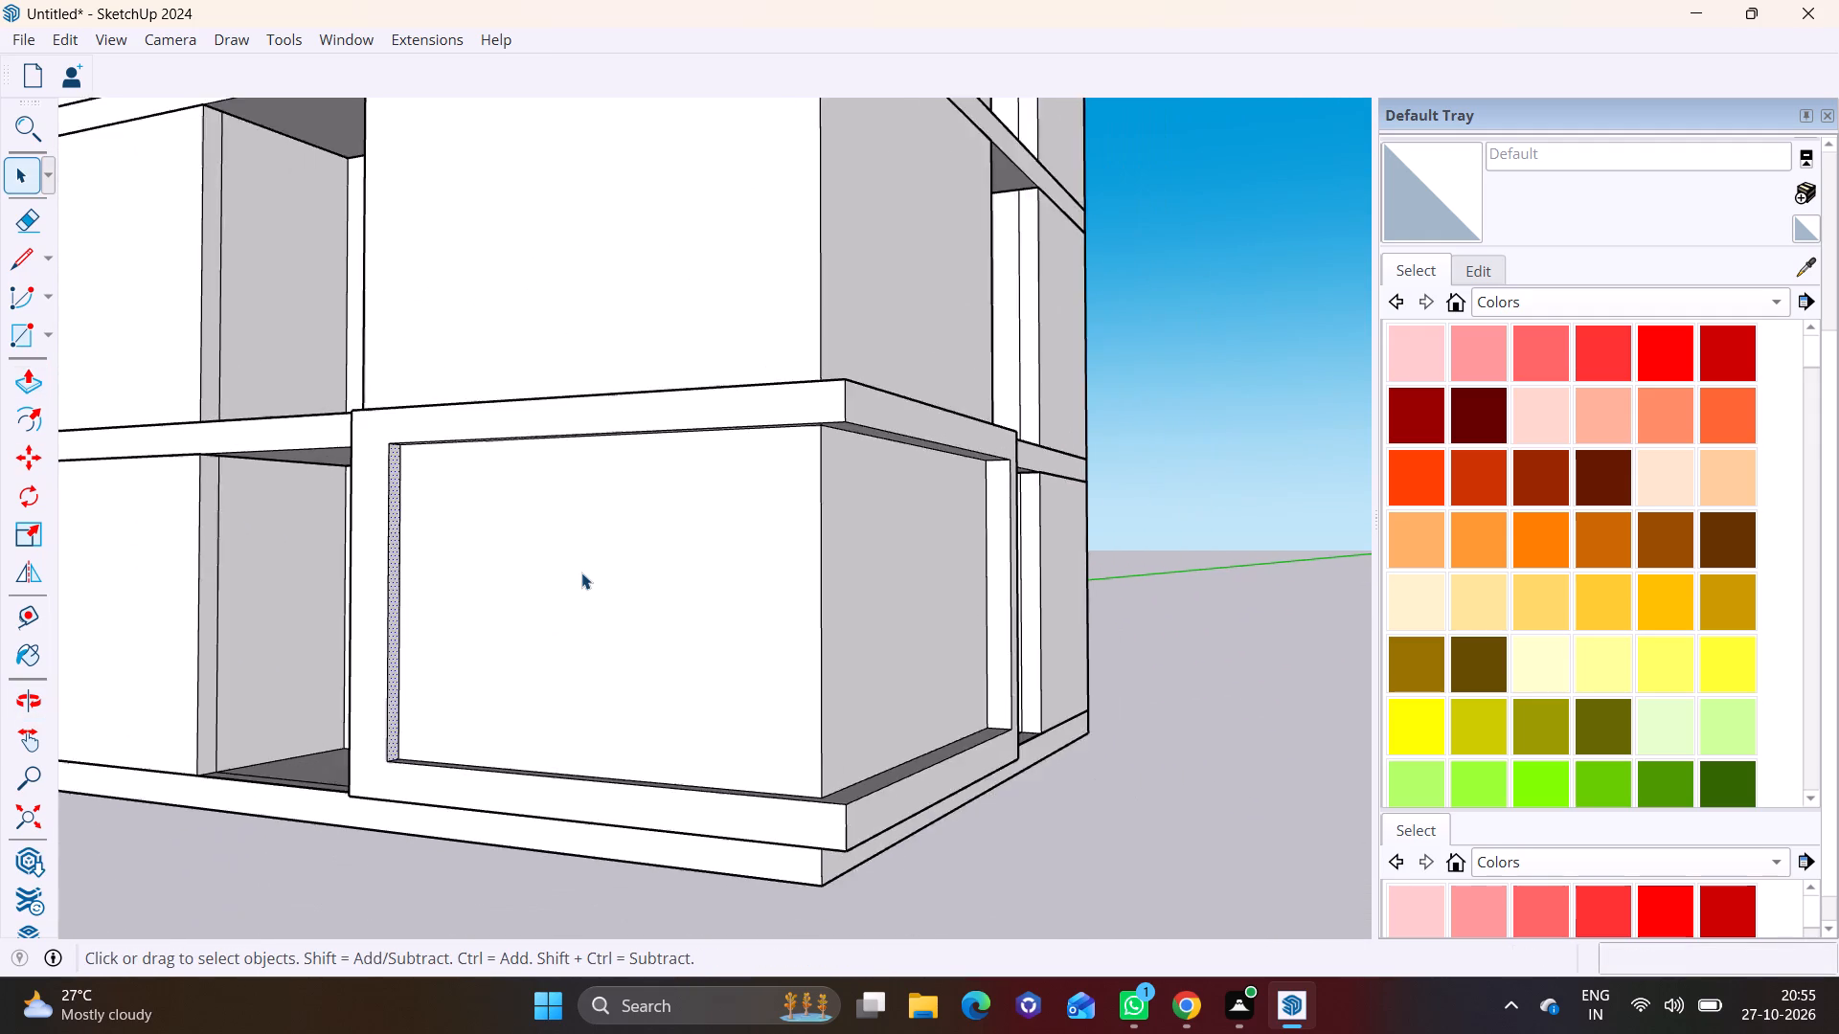
pyautogui.scroll(-3, 581, 573)
pyautogui.moveTo(607, 574); pyautogui.dragTo(707, 661, button='middle')
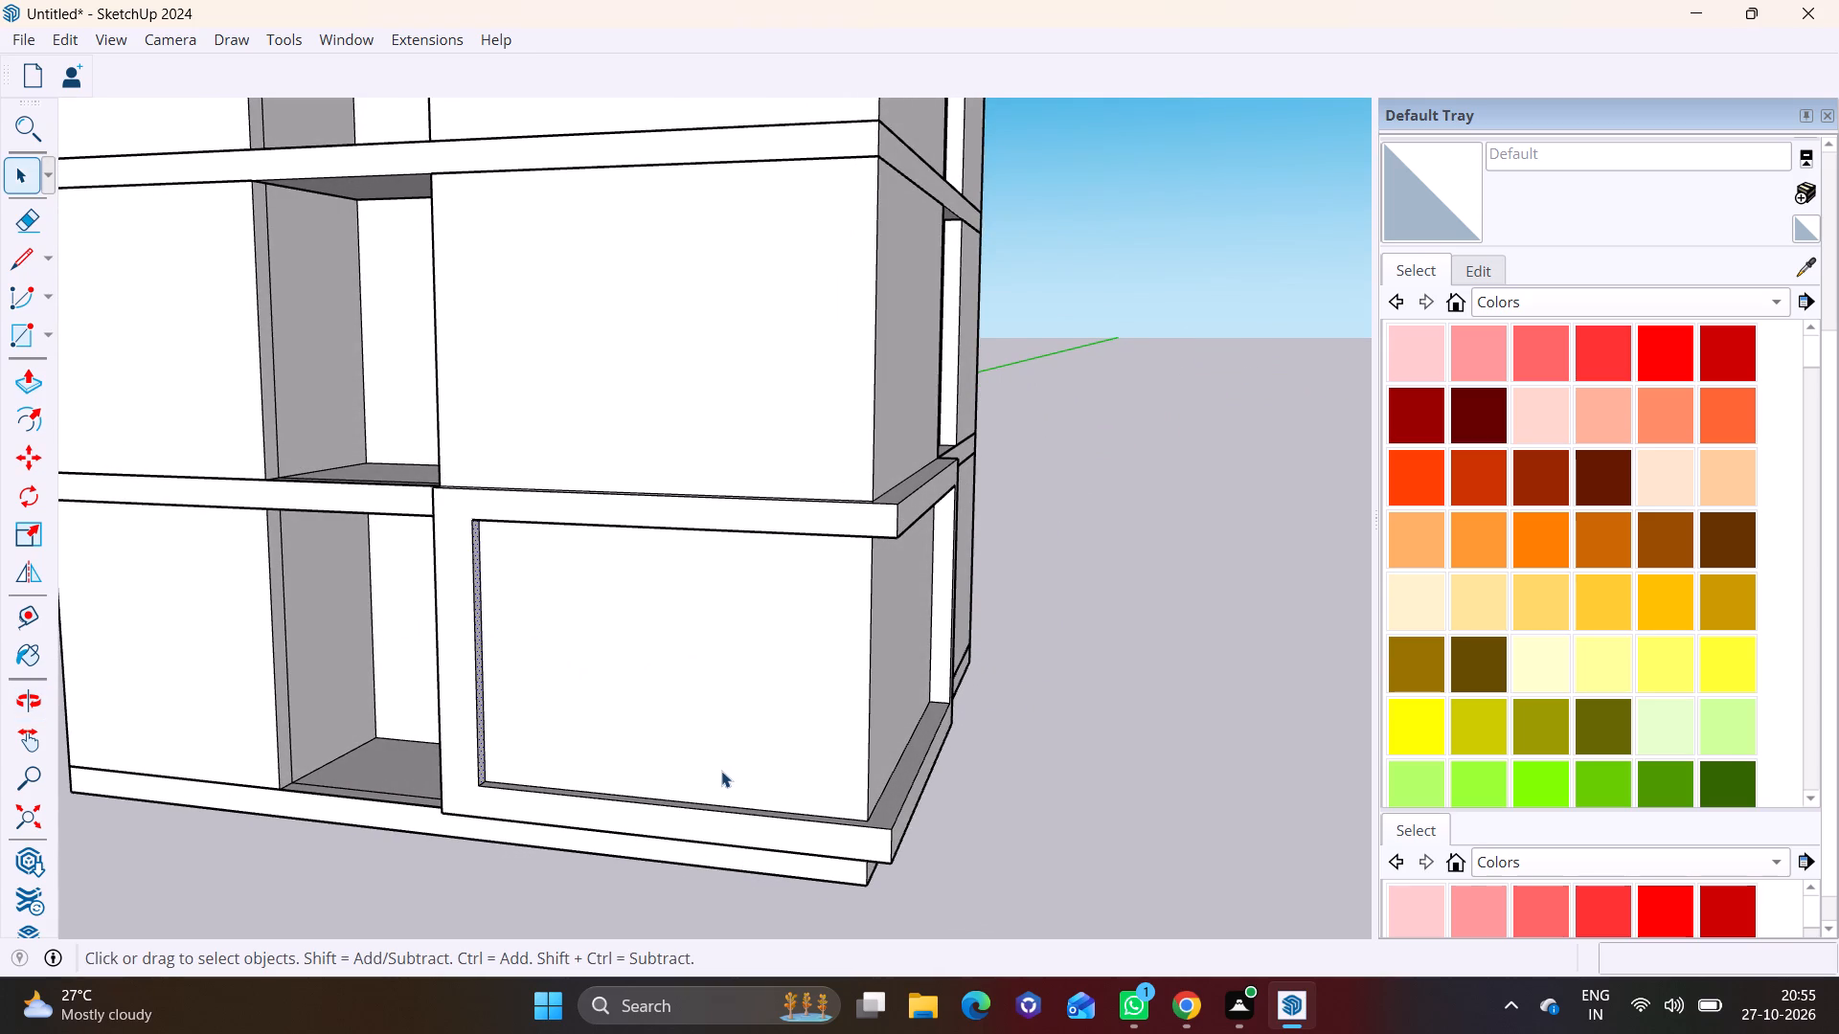
pyautogui.scroll(1, 712, 767)
pyautogui.keyDown('shift'); pyautogui.moveTo(714, 765); pyautogui.dragTo(692, 632, button='middle'); pyautogui.keyUp('shift')
pyautogui.moveTo(756, 696); pyautogui.dragTo(665, 865, button='middle')
pyautogui.scroll(3, 809, 832)
pyautogui.press('space')
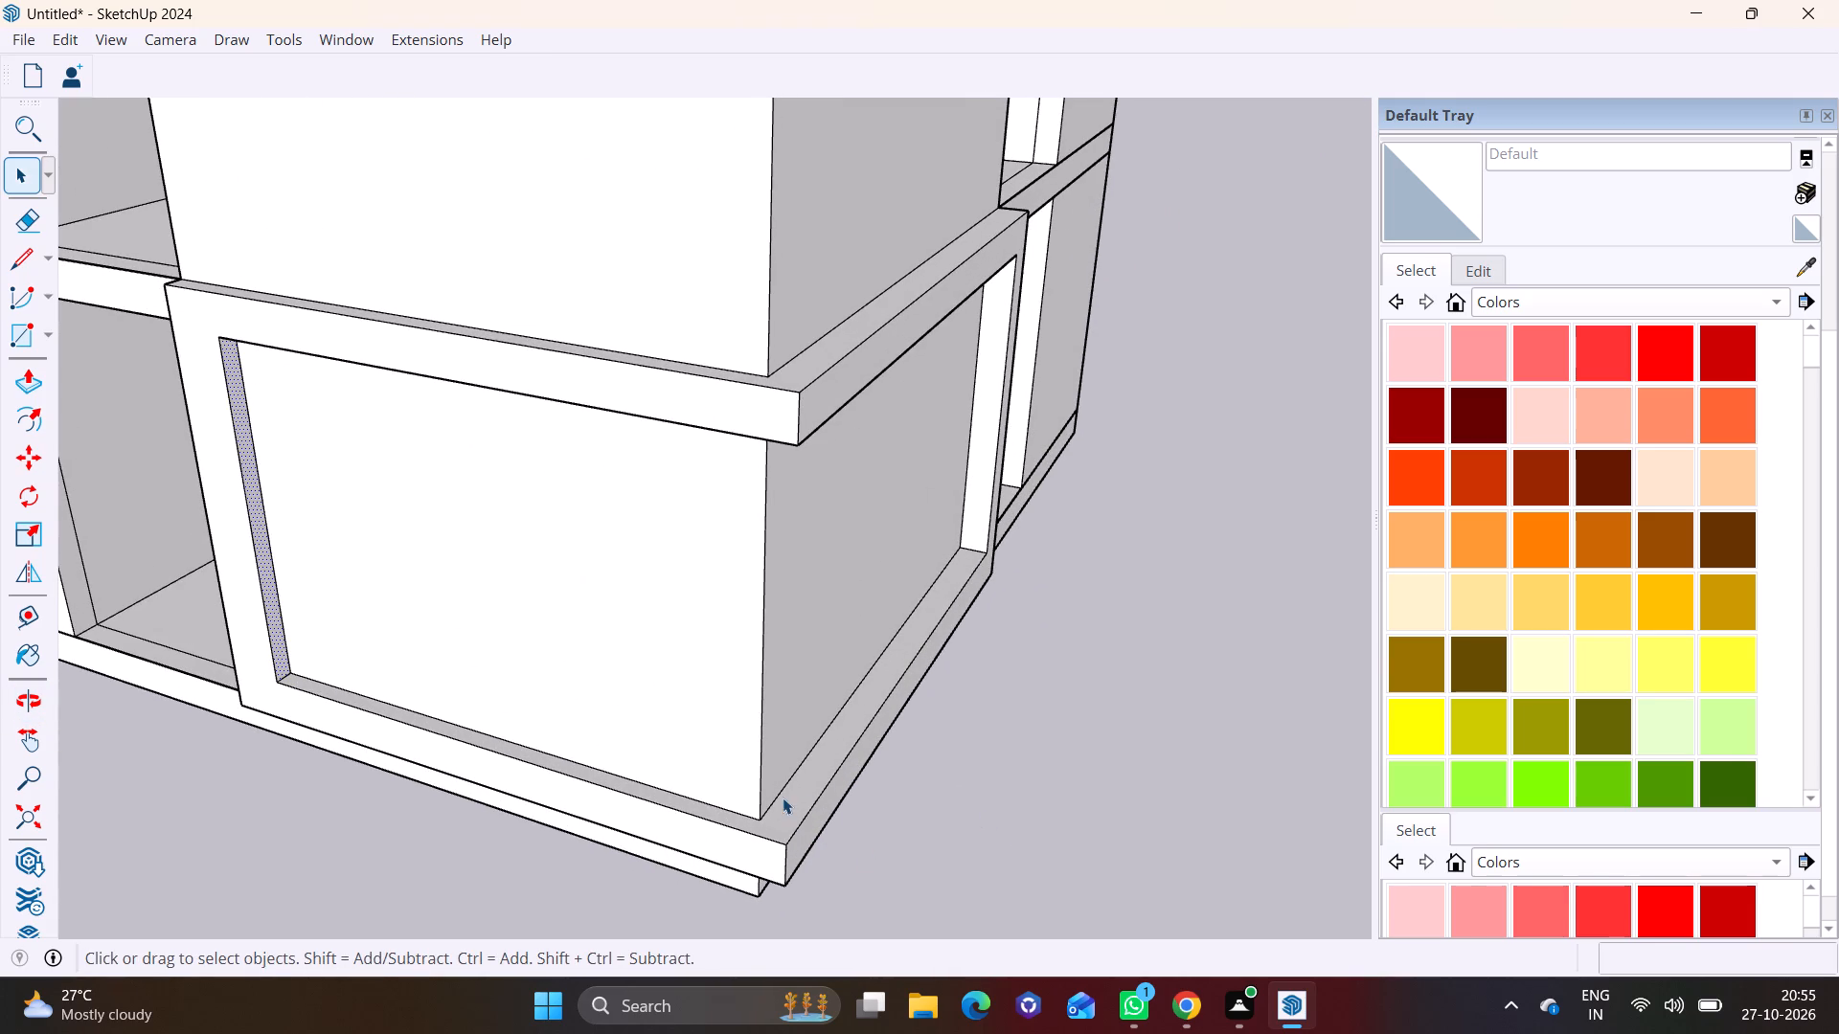
pyautogui.click(806, 789)
pyautogui.click(24, 386)
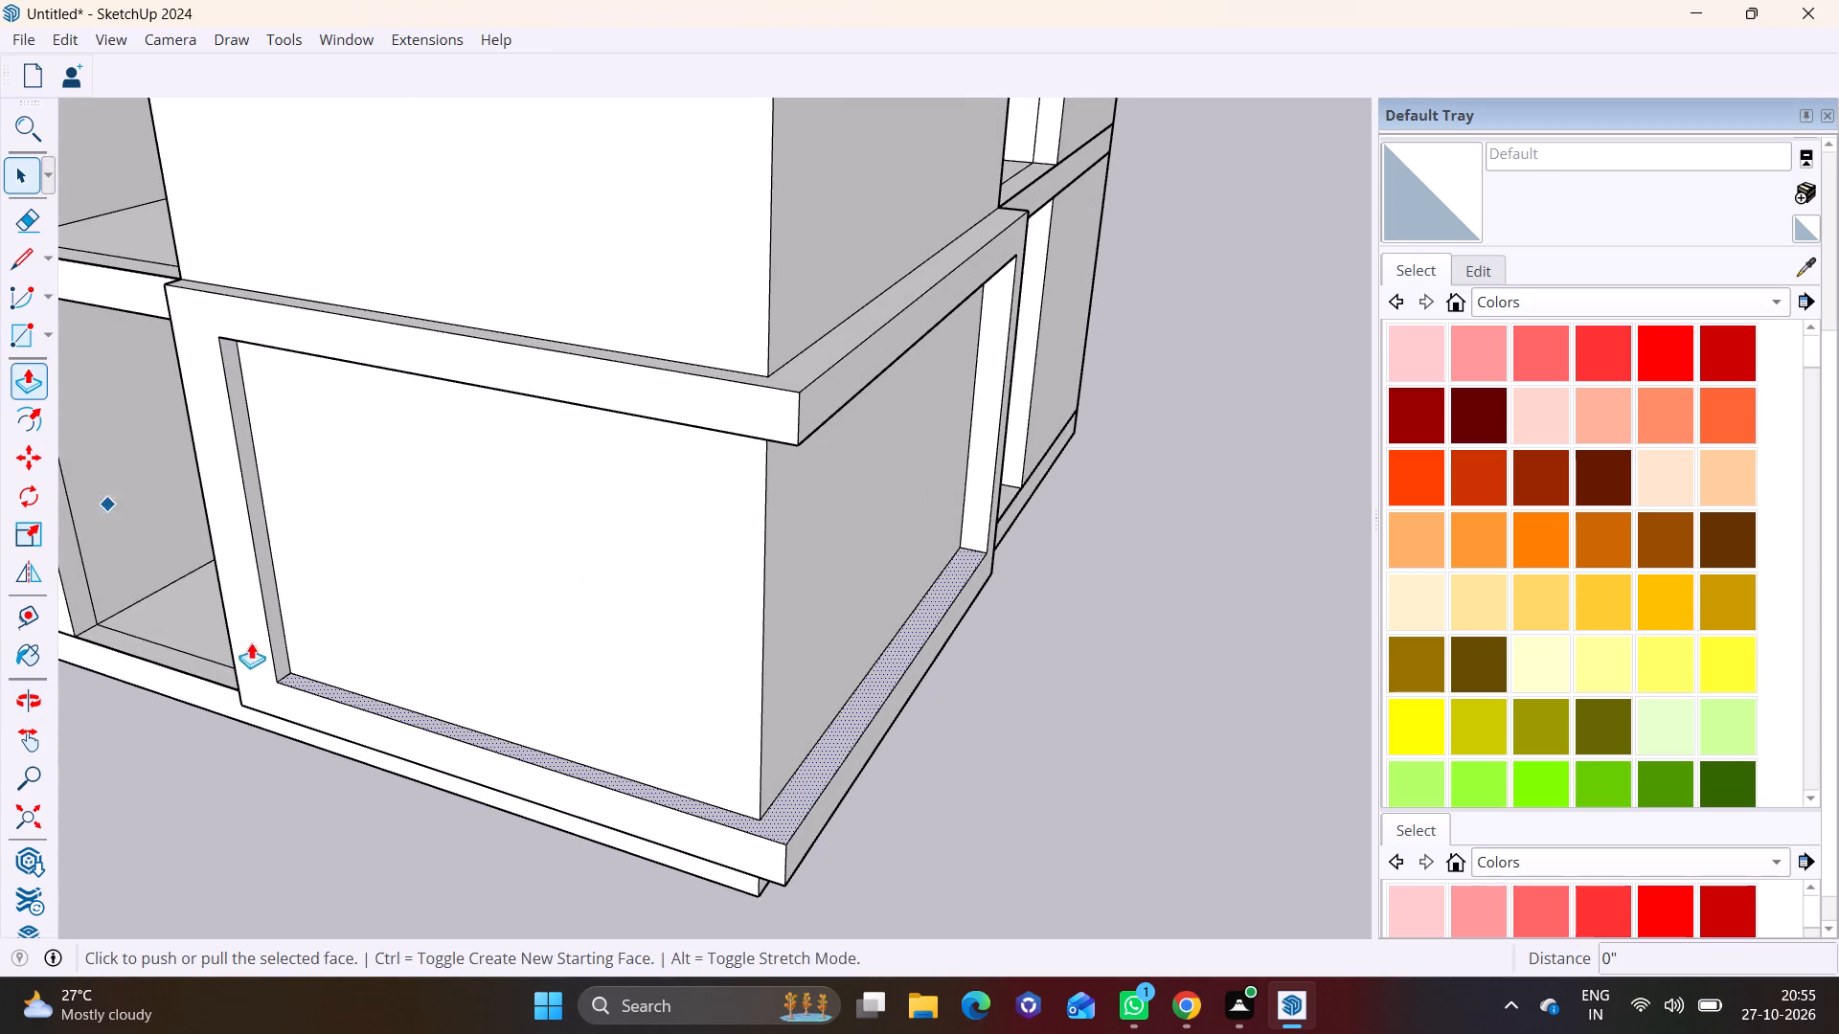
pyautogui.click(798, 793)
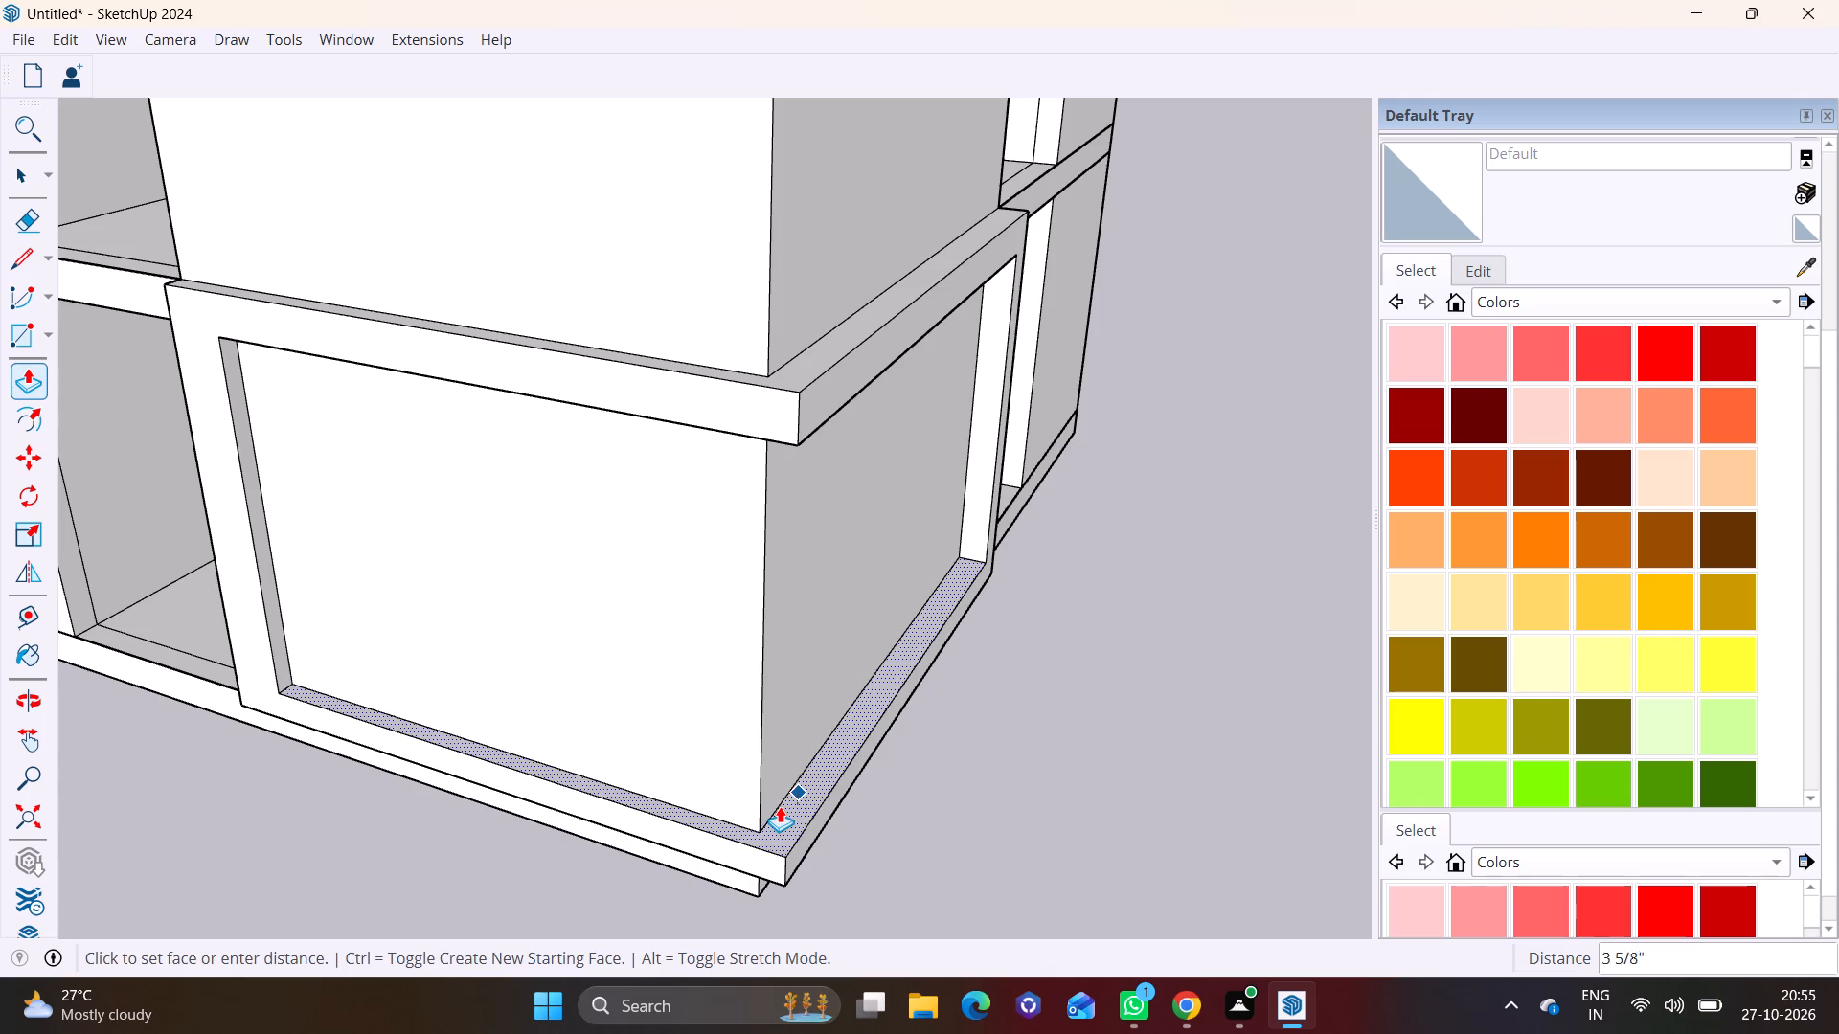
pyautogui.click(780, 808)
# Push the inner face of the post left of the building corner back about 7 1/16" to slim the post.
pyautogui.moveTo(812, 551); pyautogui.dragTo(789, 339, button='middle')
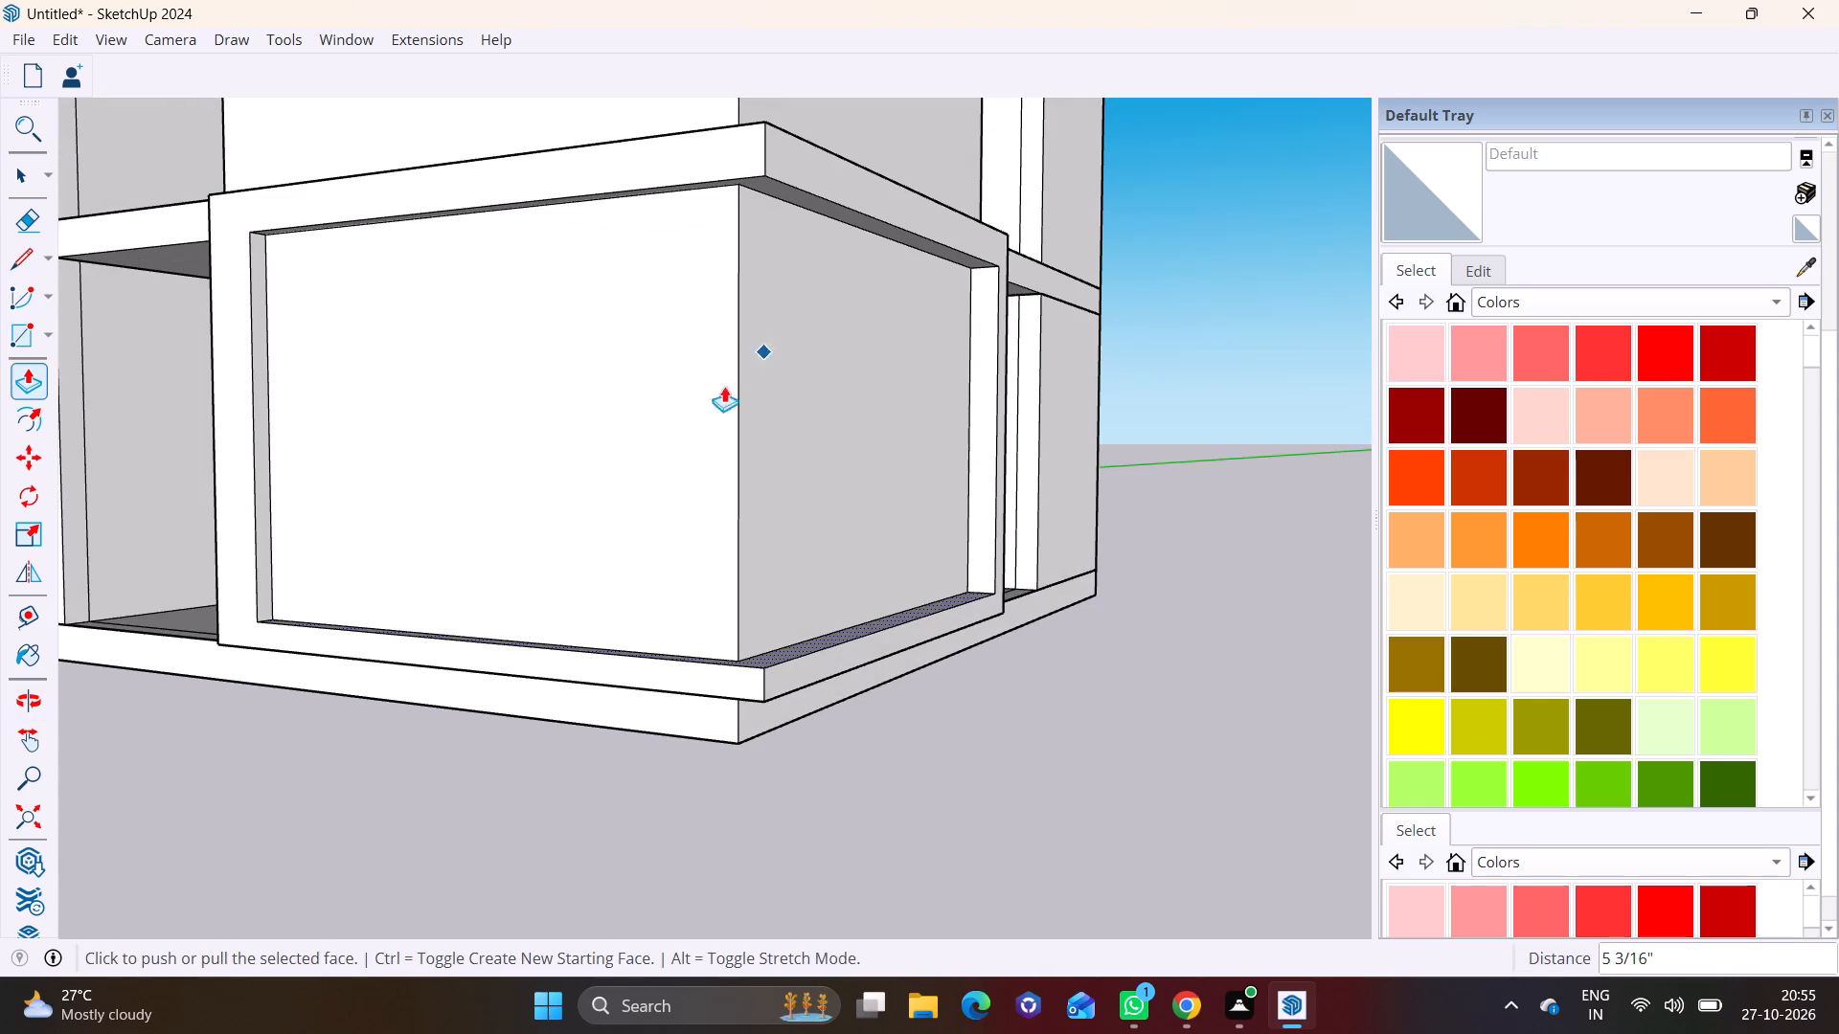
pyautogui.press('space')
pyautogui.click(261, 409)
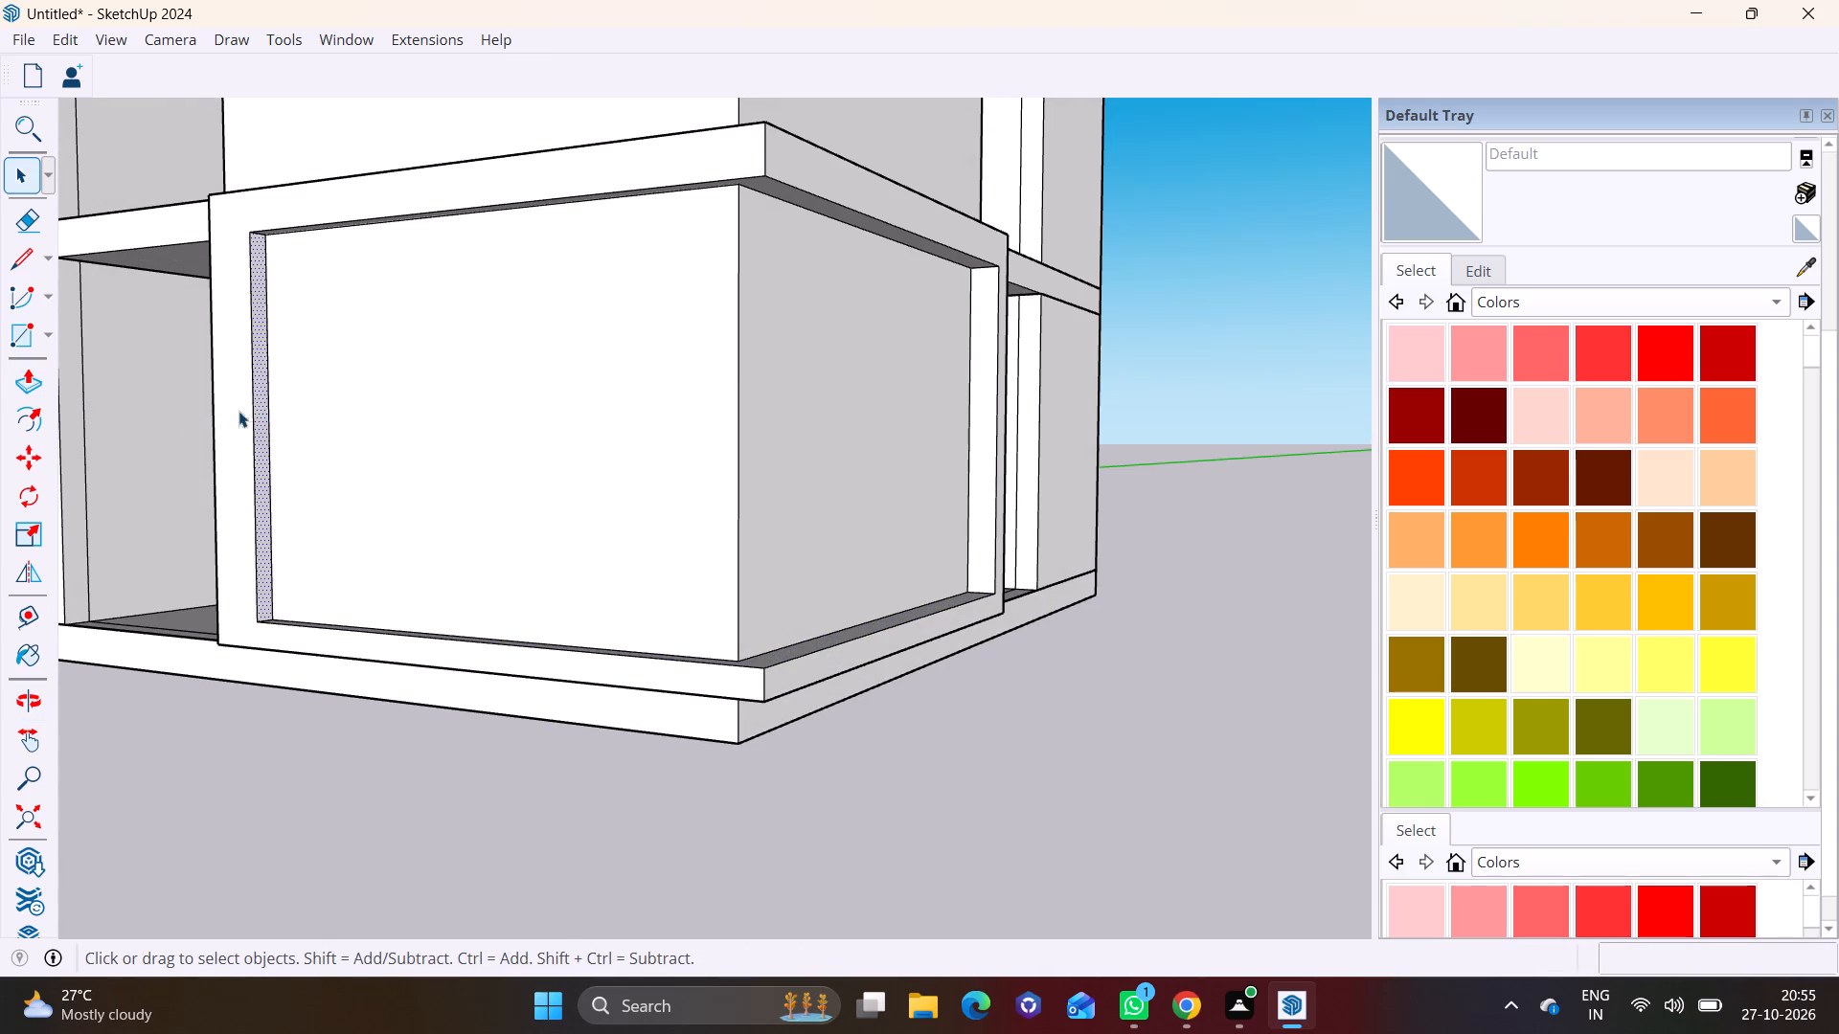
pyautogui.click(22, 380)
pyautogui.click(260, 383)
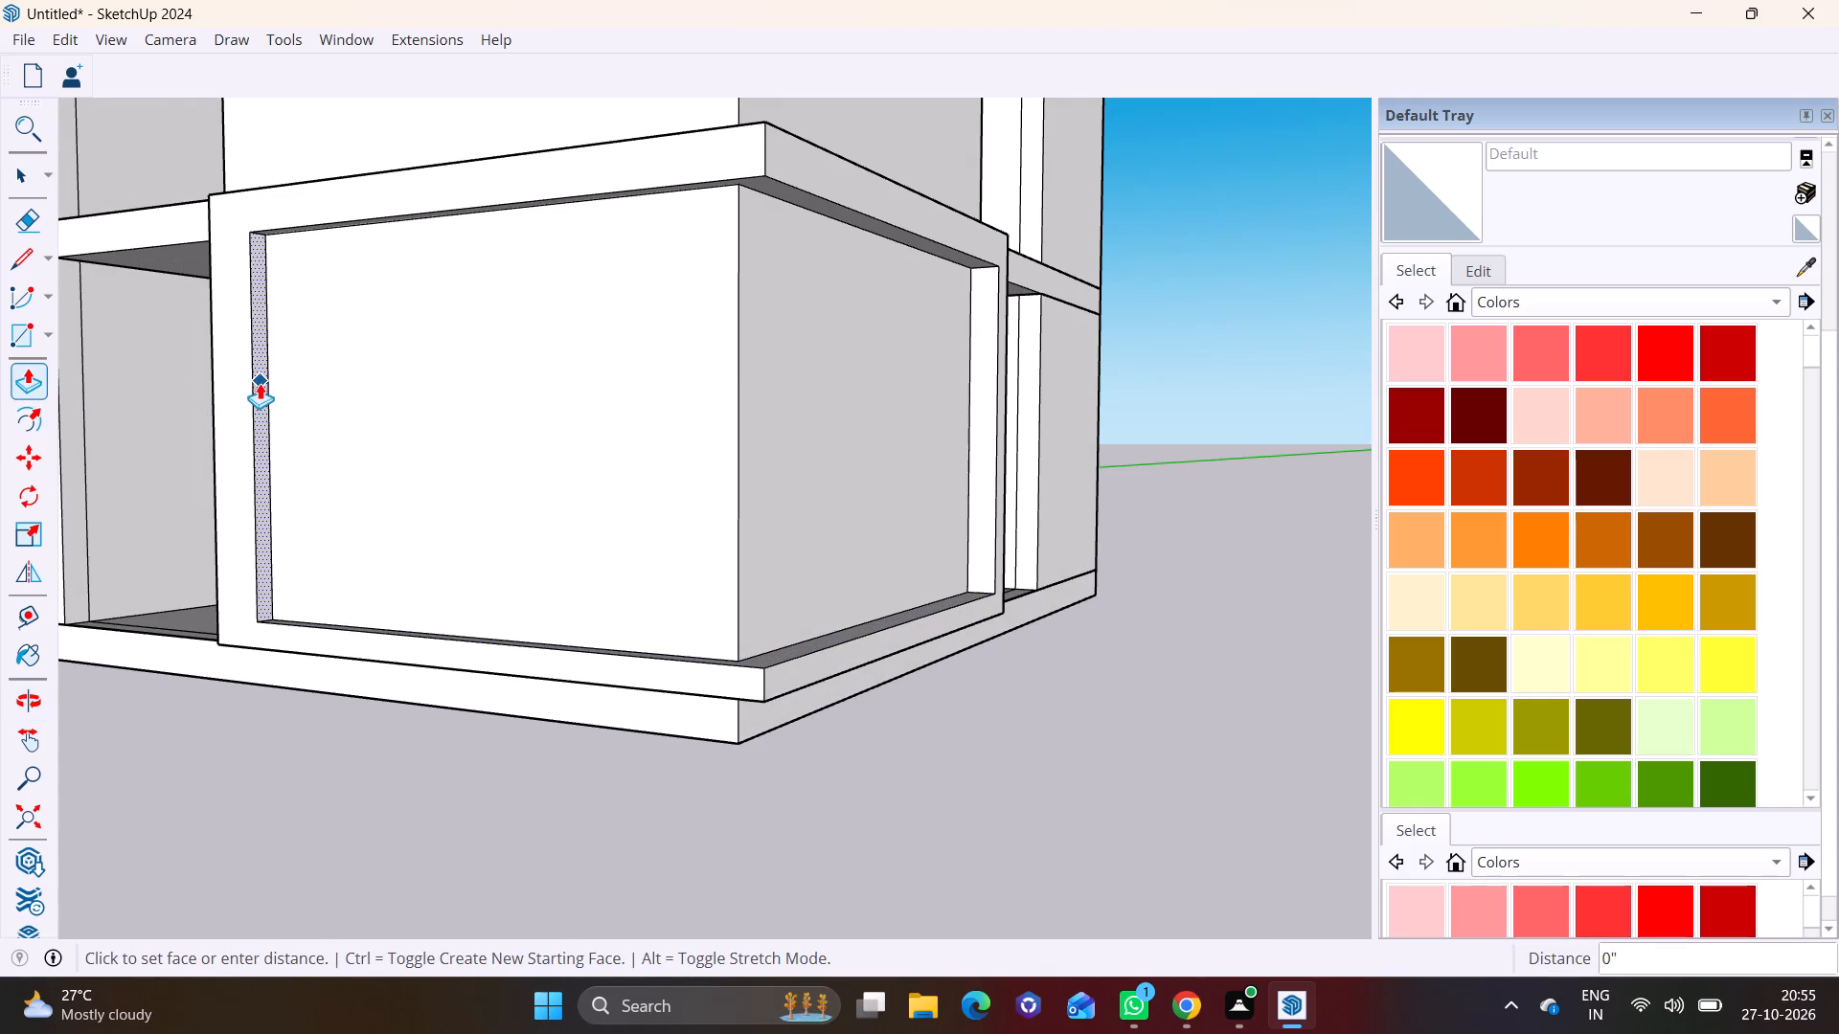
pyautogui.click(243, 381)
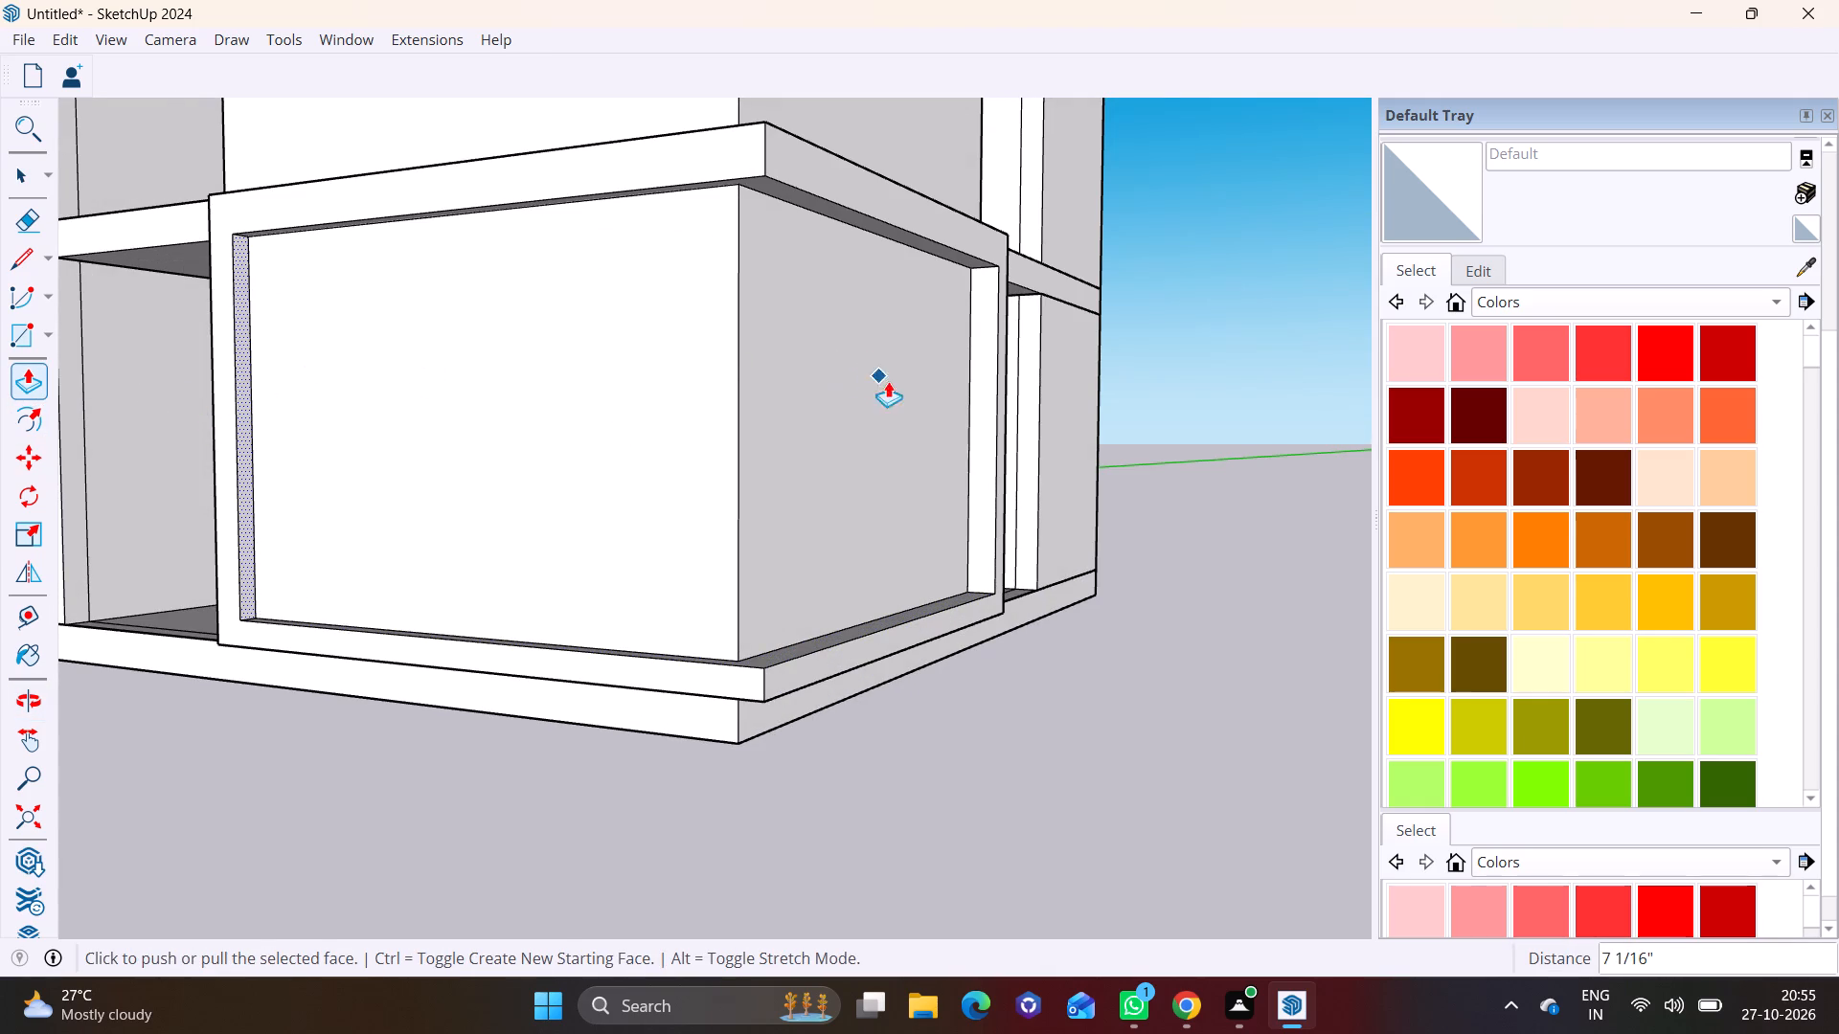
# Push the inner face of the frame's post right of the building corner back about 2 5/16".
pyautogui.moveTo(984, 393); pyautogui.dragTo(679, 464, button='middle')
pyautogui.press('space')
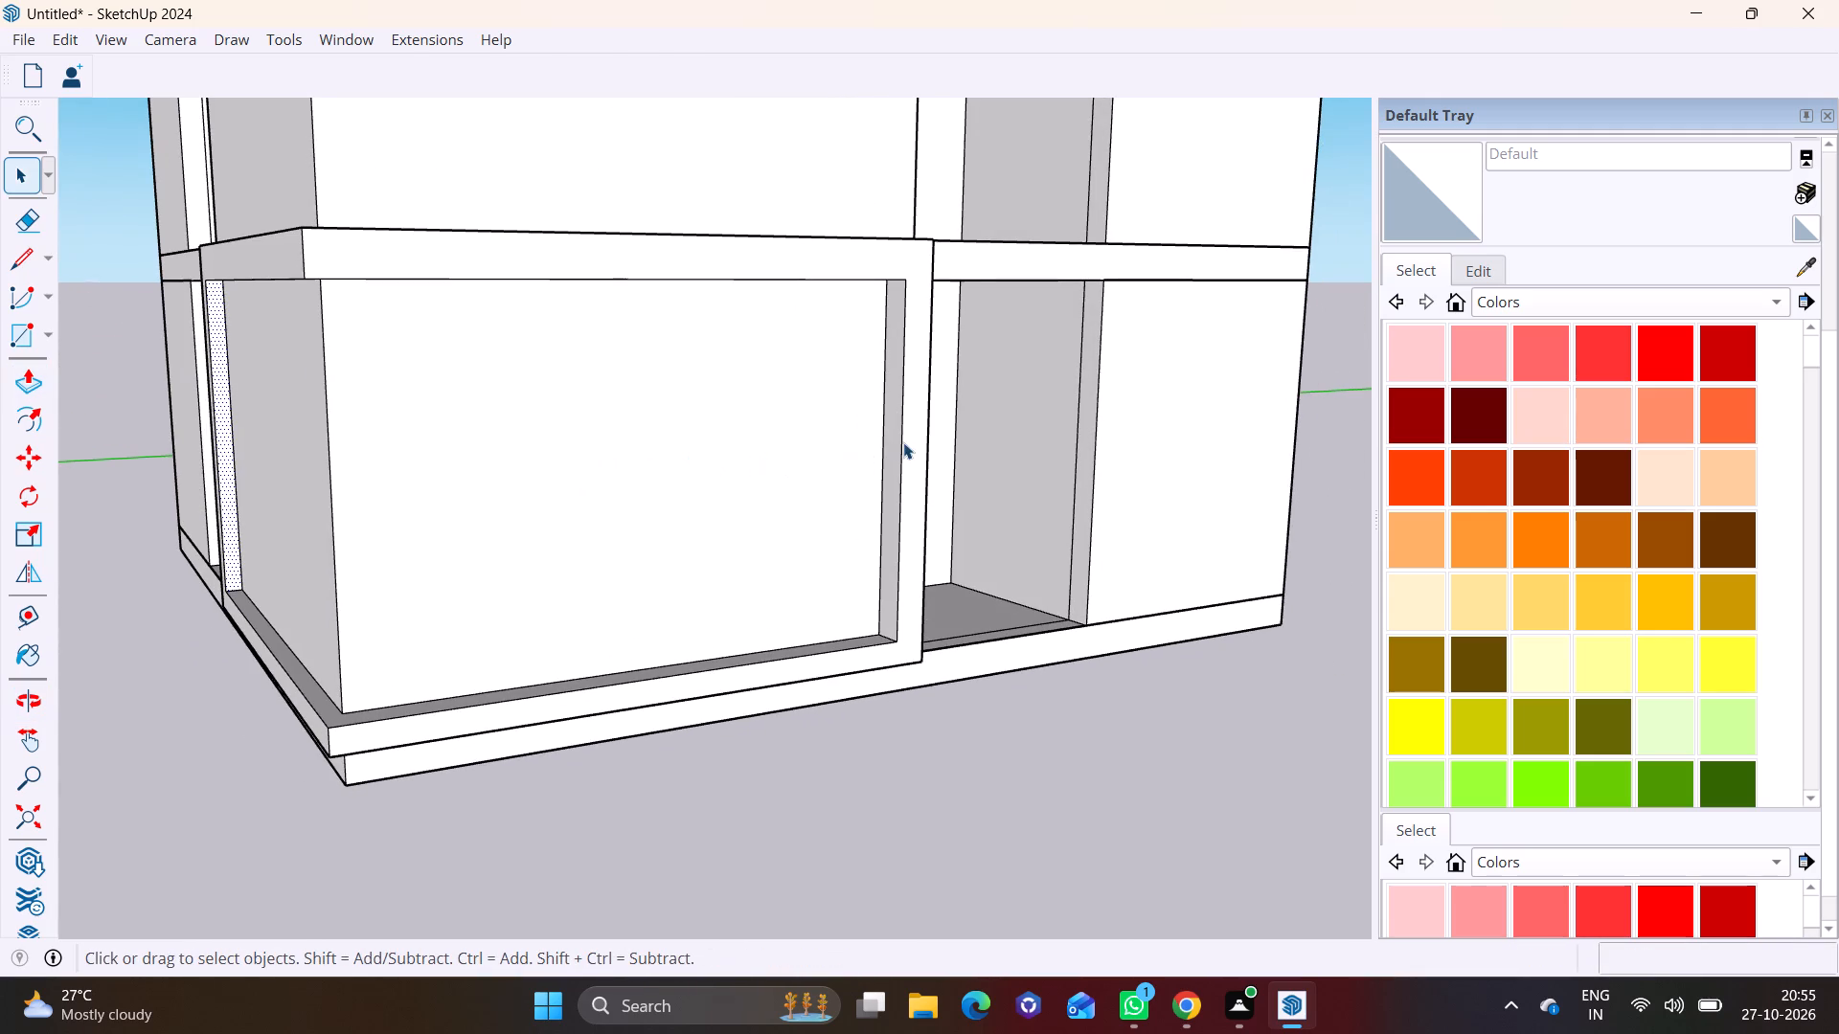
pyautogui.click(891, 452)
pyautogui.click(25, 393)
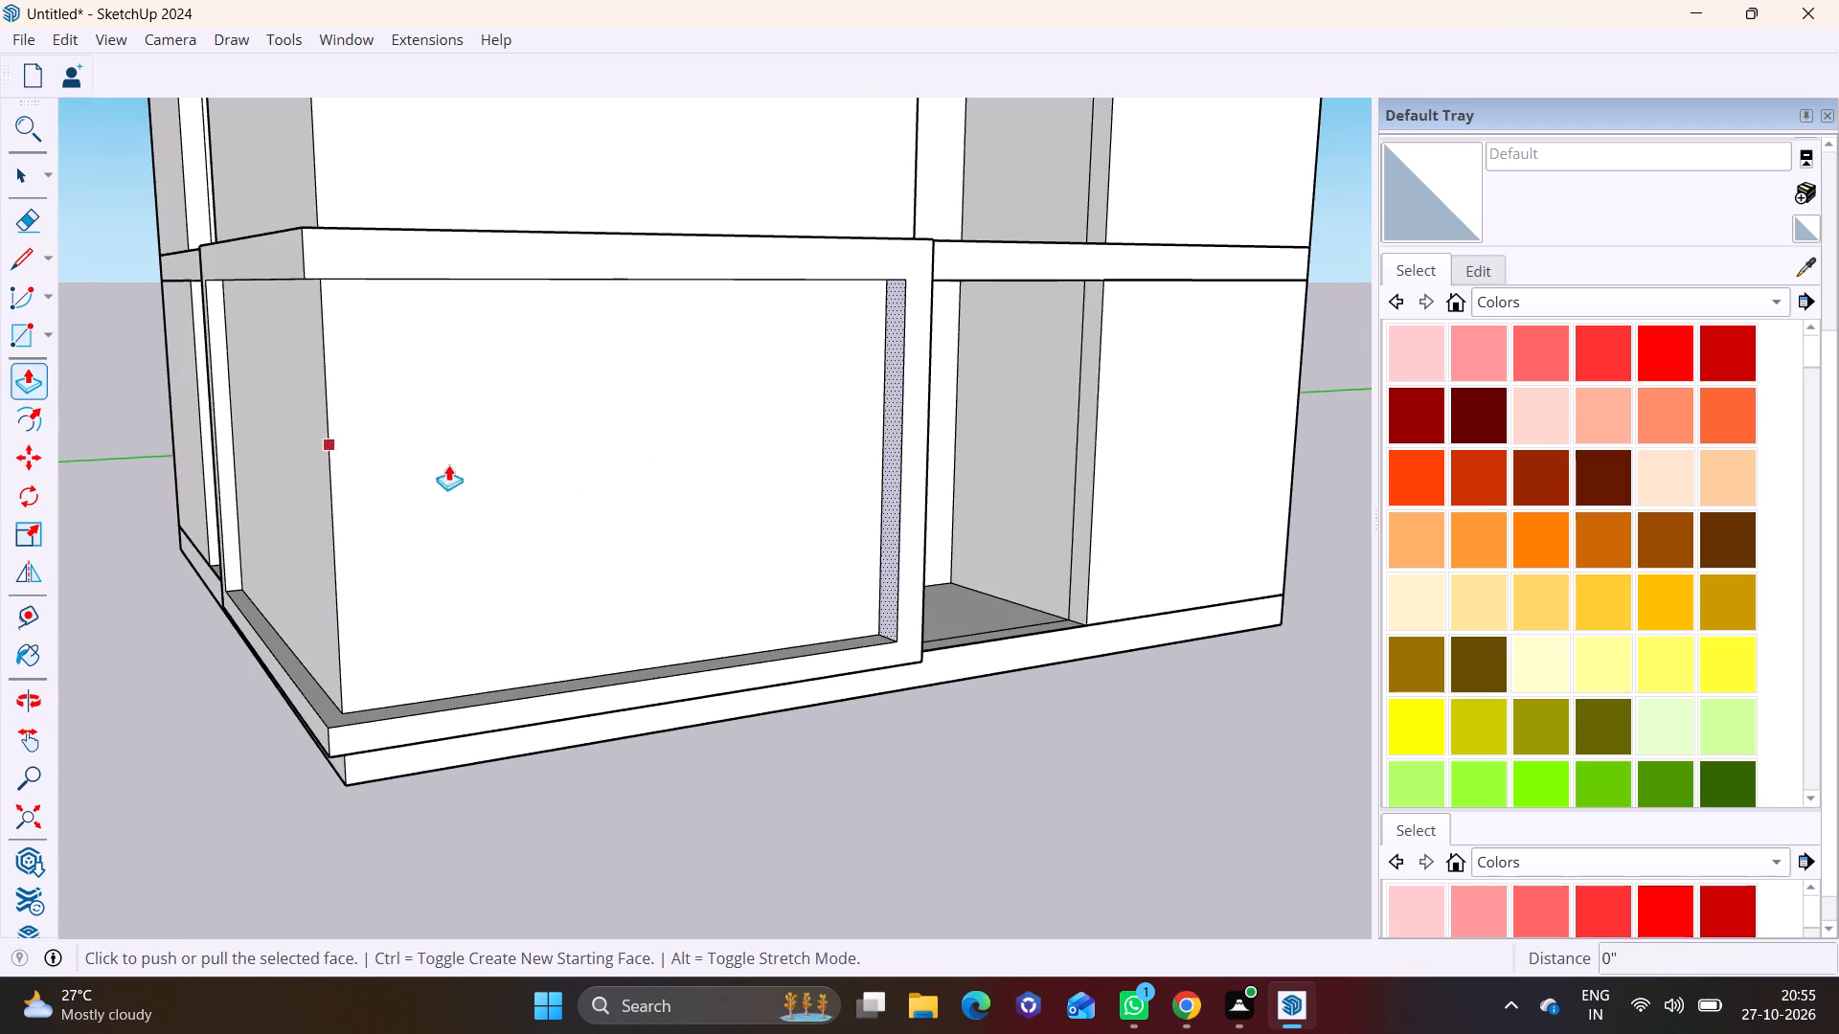
pyautogui.click(886, 448)
pyautogui.click(888, 446)
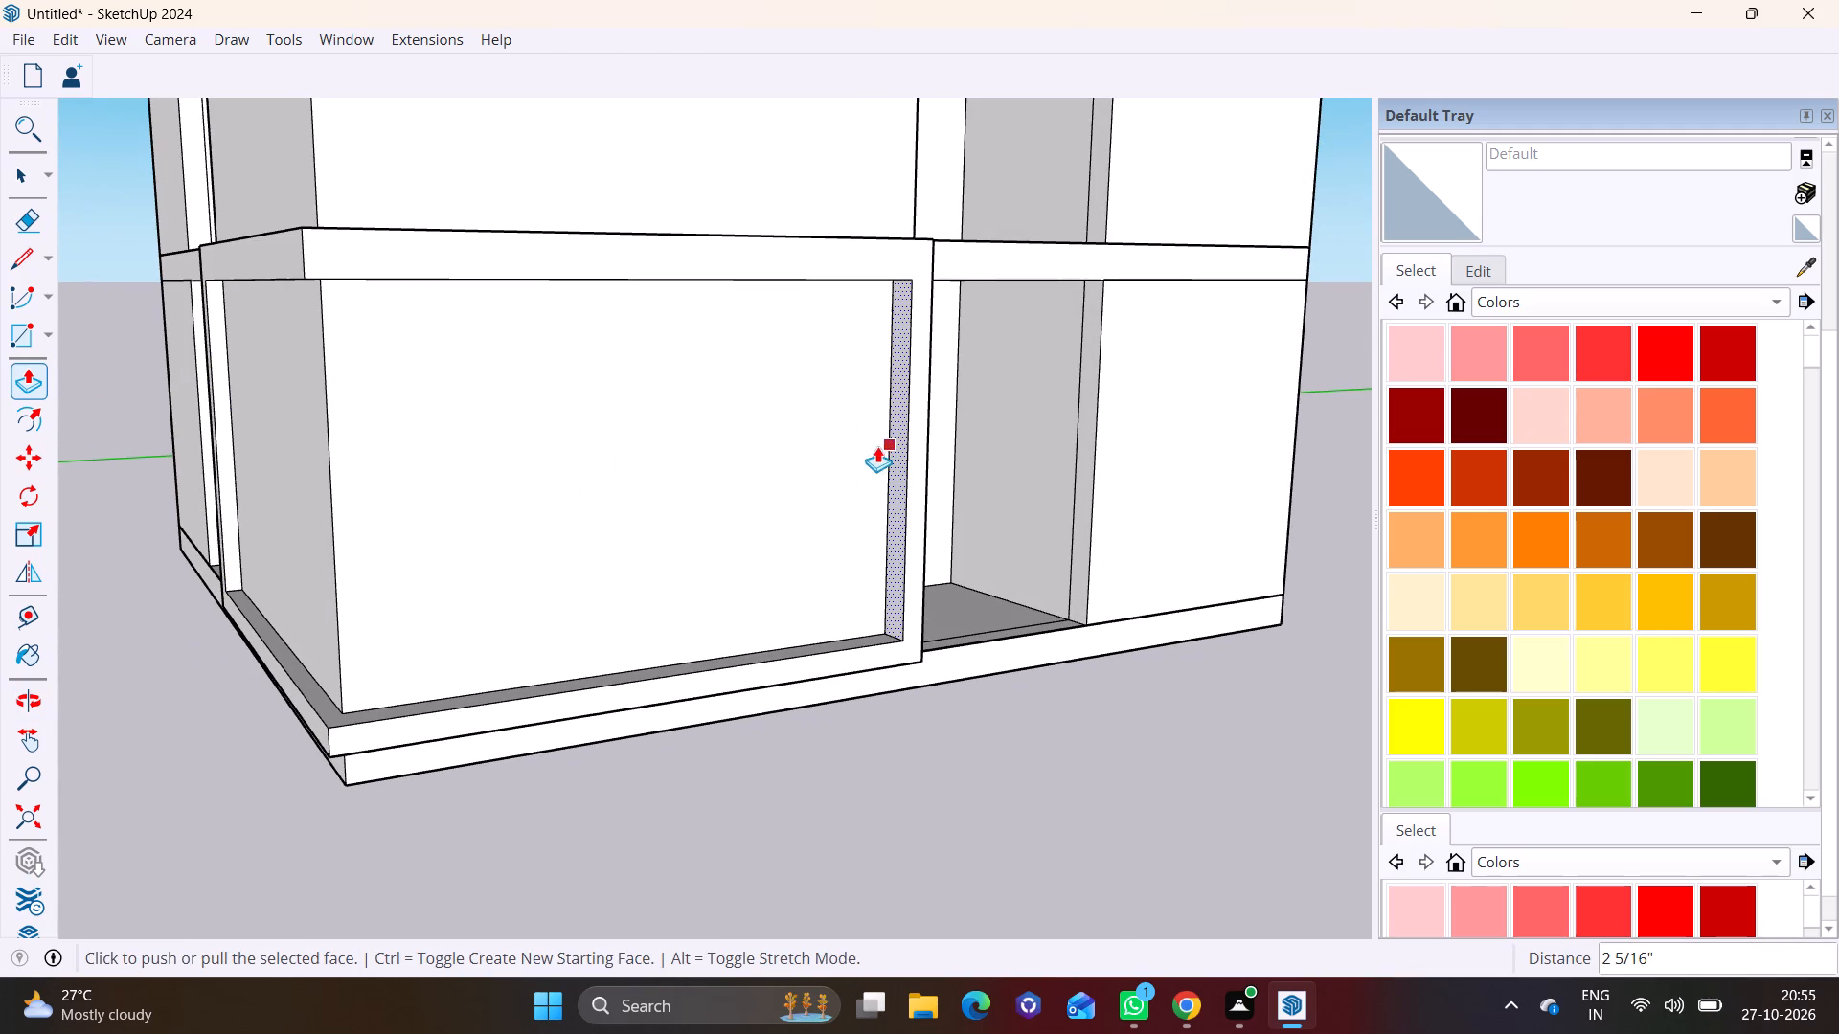
# Push the underside of the frame's slab-level ledge up about 4 1/4" to make that ledge thinner.
pyautogui.moveTo(418, 374); pyautogui.dragTo(434, 206, button='middle')
pyautogui.moveTo(419, 194); pyautogui.dragTo(443, 447, button='middle')
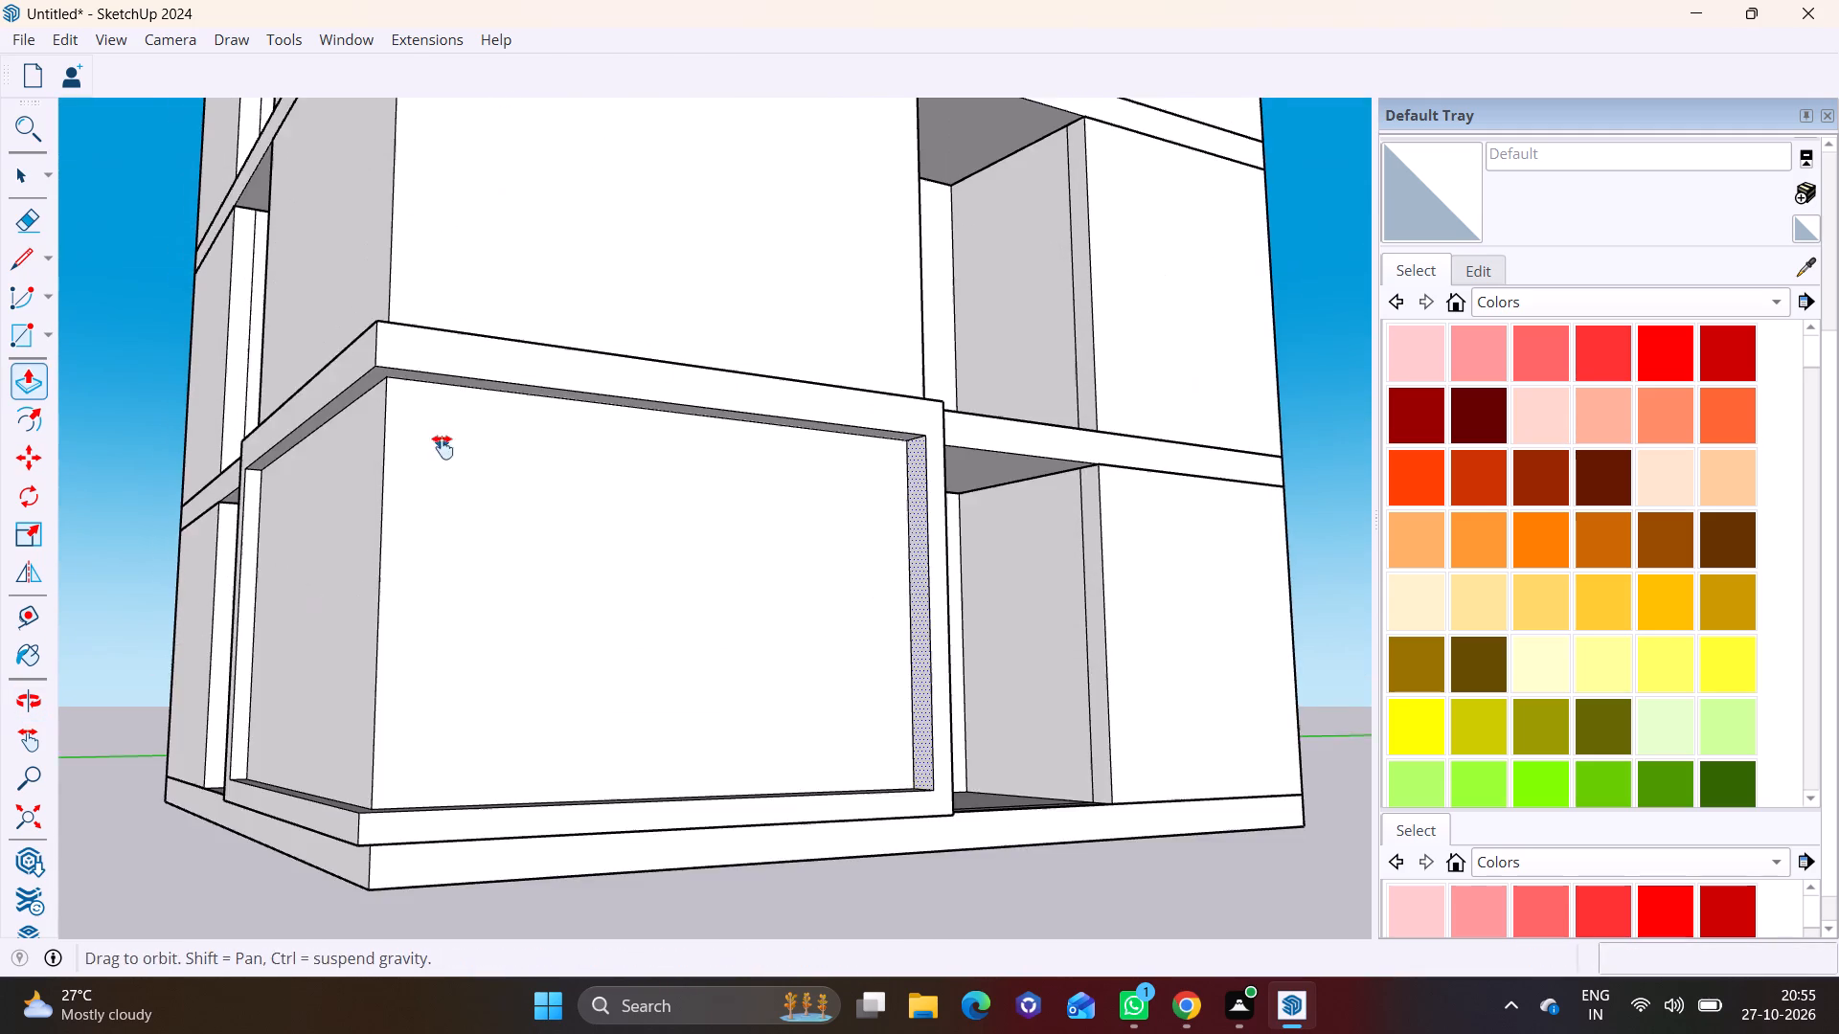
pyautogui.moveTo(443, 447); pyautogui.dragTo(445, 447, button='middle')
pyautogui.moveTo(453, 388); pyautogui.dragTo(456, 270, button='middle')
pyautogui.press('space')
pyautogui.click(440, 263)
pyautogui.click(28, 372)
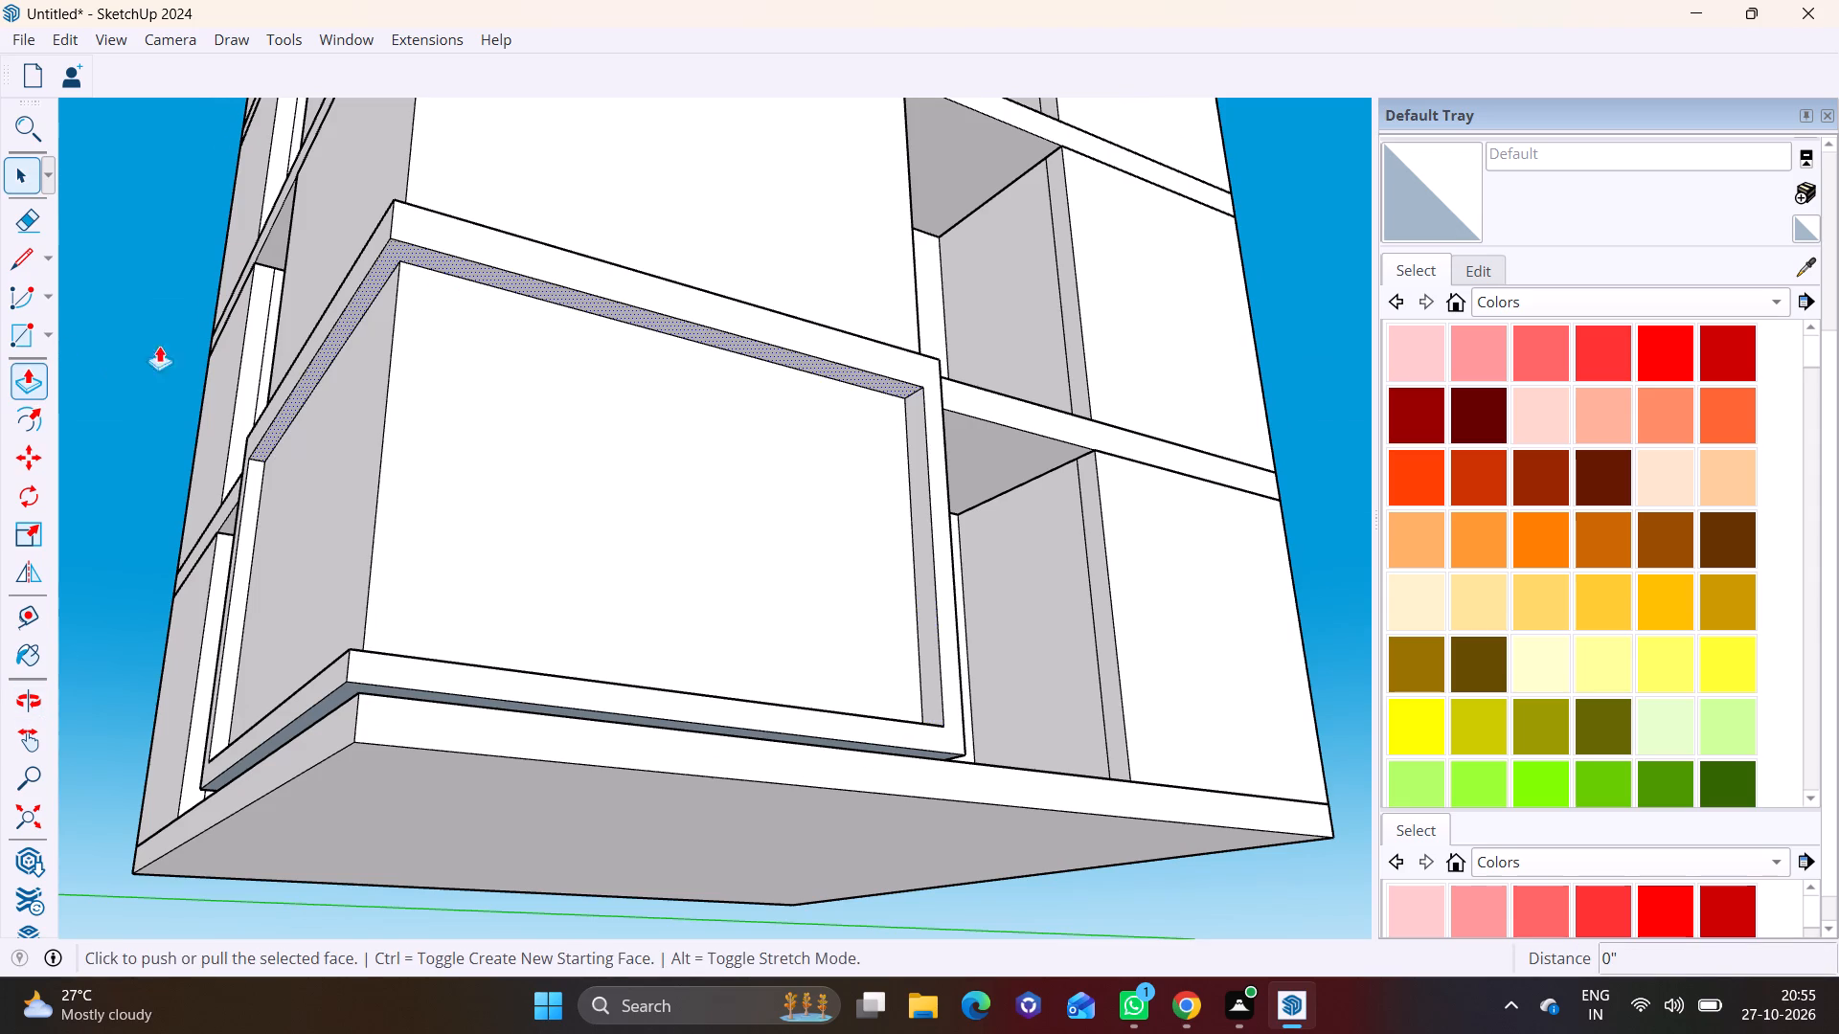
pyautogui.click(474, 264)
pyautogui.click(474, 249)
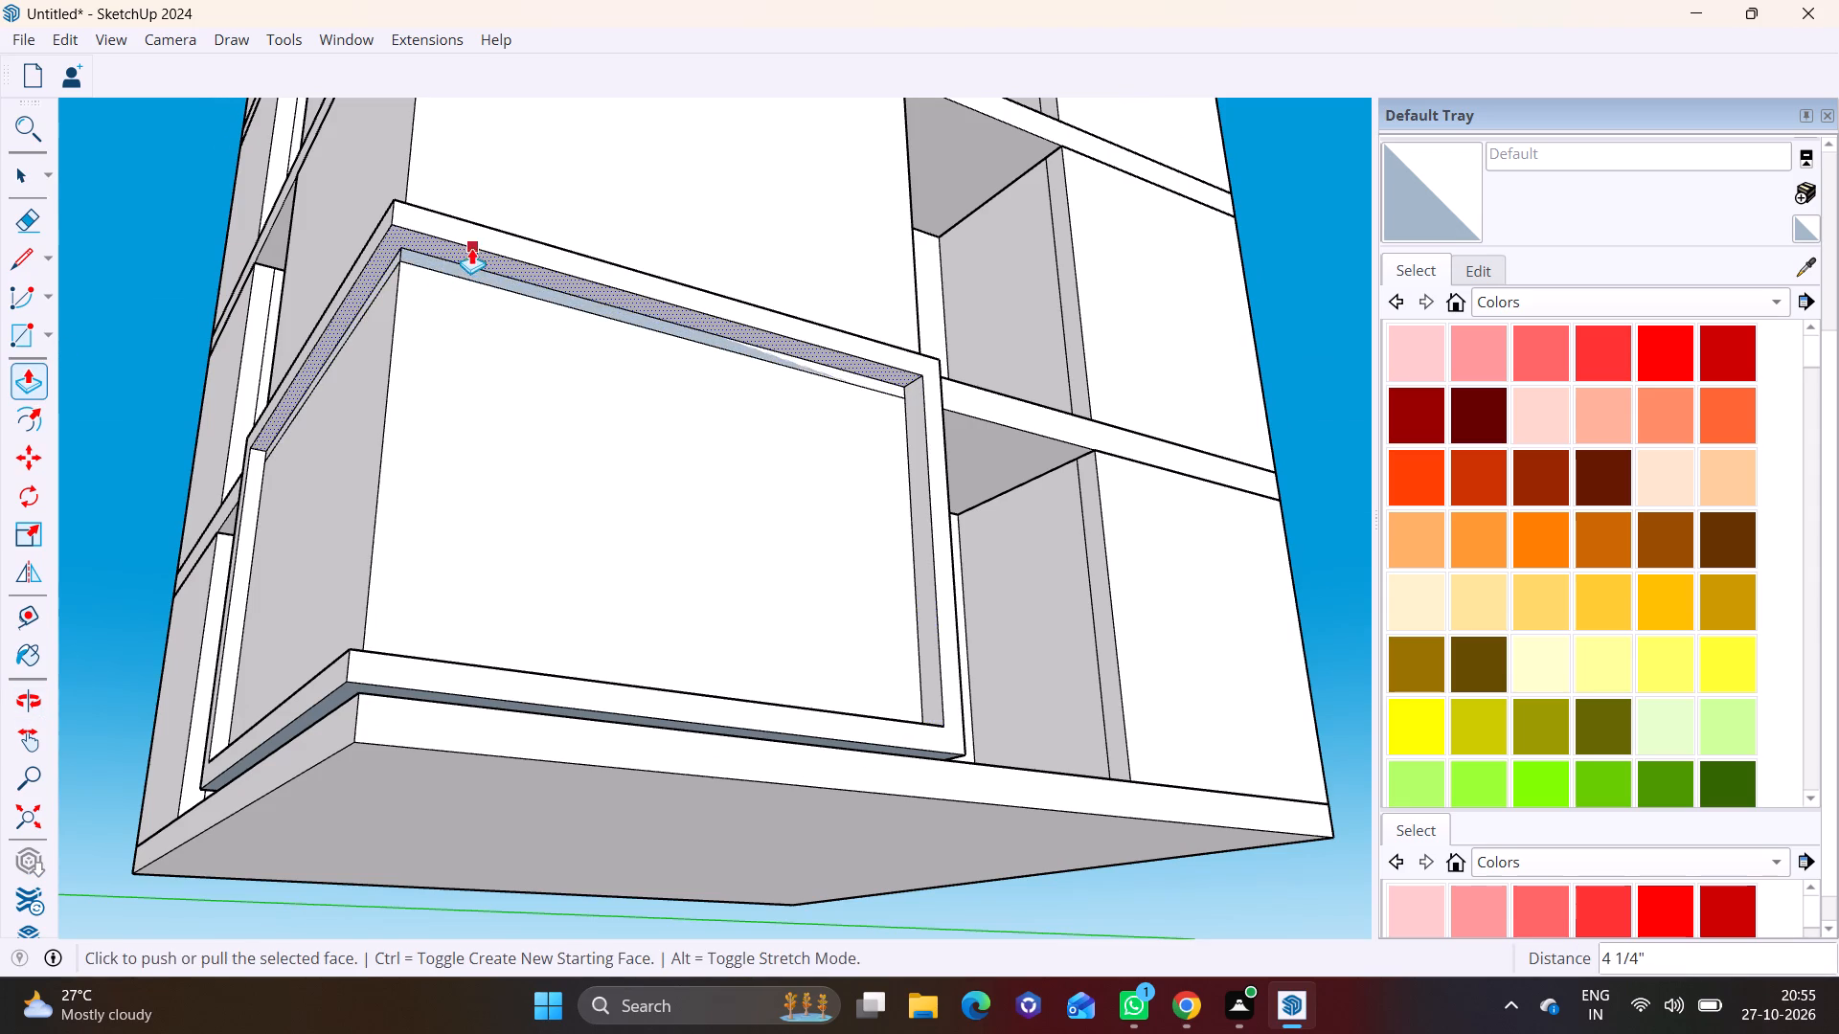
# Delete the narrow blue face strip just below the slab-level ledge on the wall right of the building corner.
pyautogui.moveTo(457, 260); pyautogui.dragTo(437, 432, button='middle')
pyautogui.scroll(3, 432, 435)
pyautogui.press('space')
pyautogui.click(405, 459)
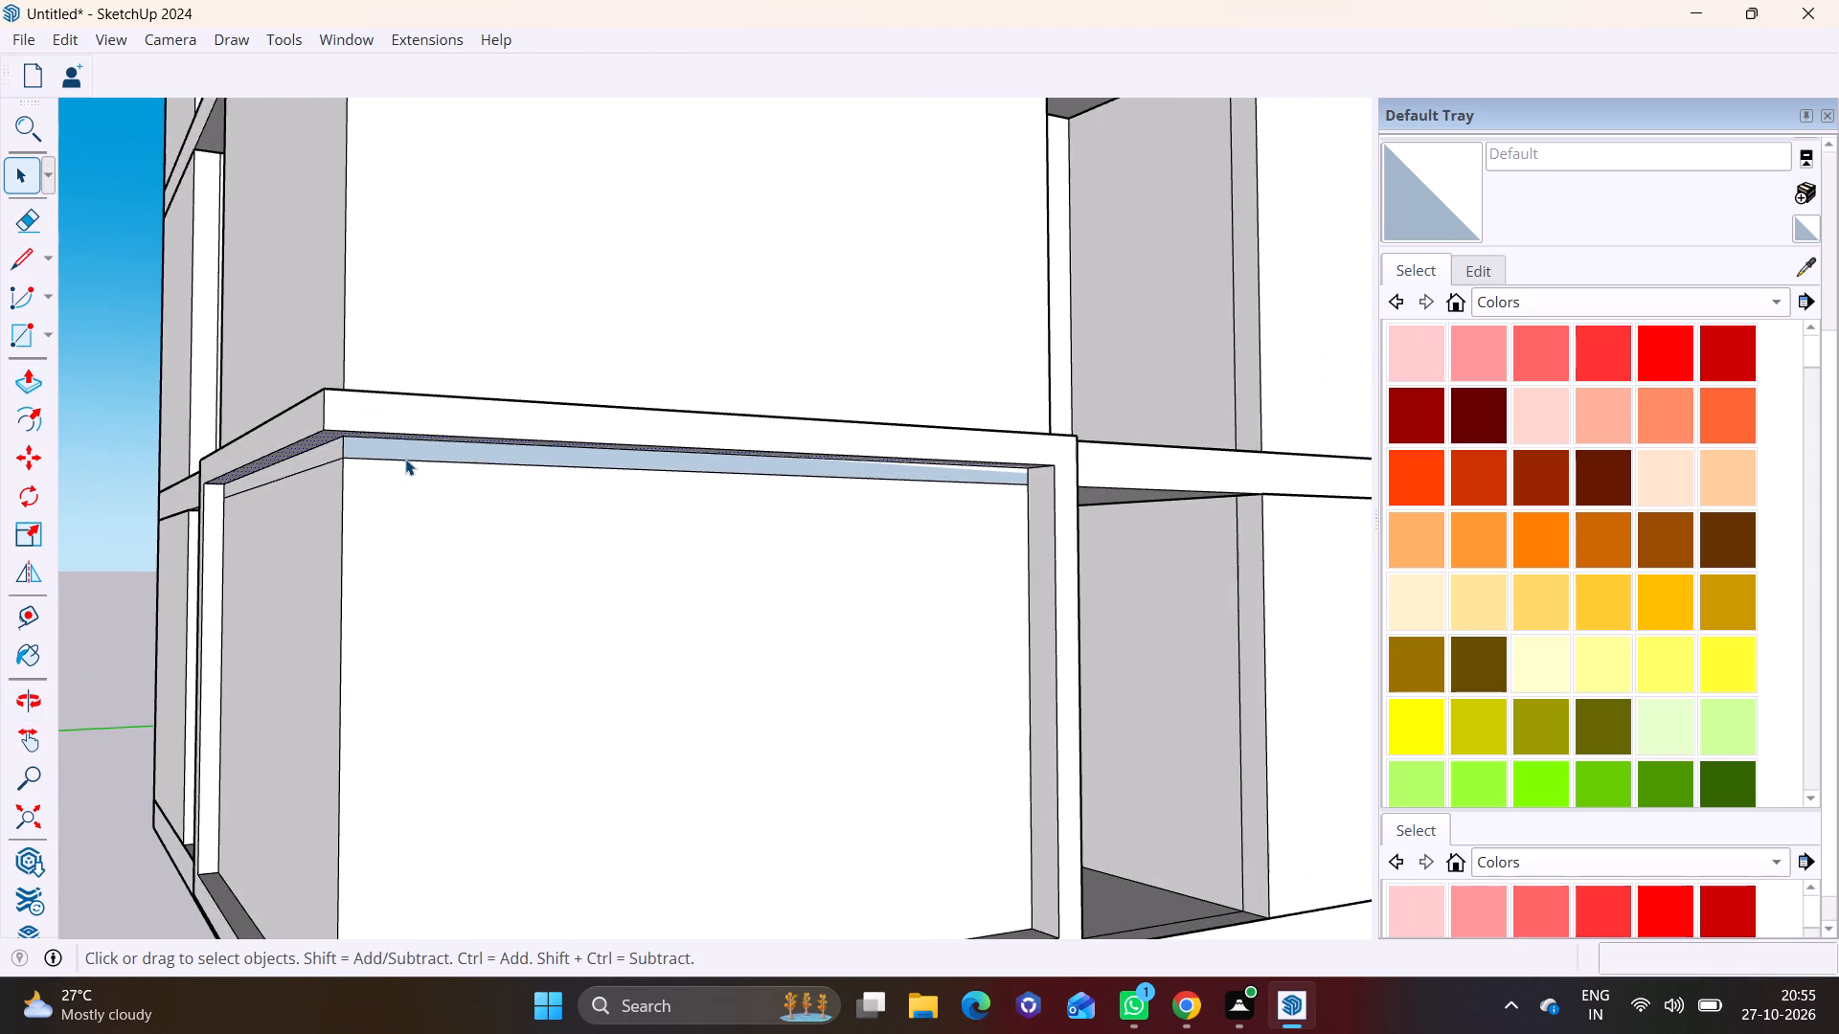
pyautogui.press('Delete')
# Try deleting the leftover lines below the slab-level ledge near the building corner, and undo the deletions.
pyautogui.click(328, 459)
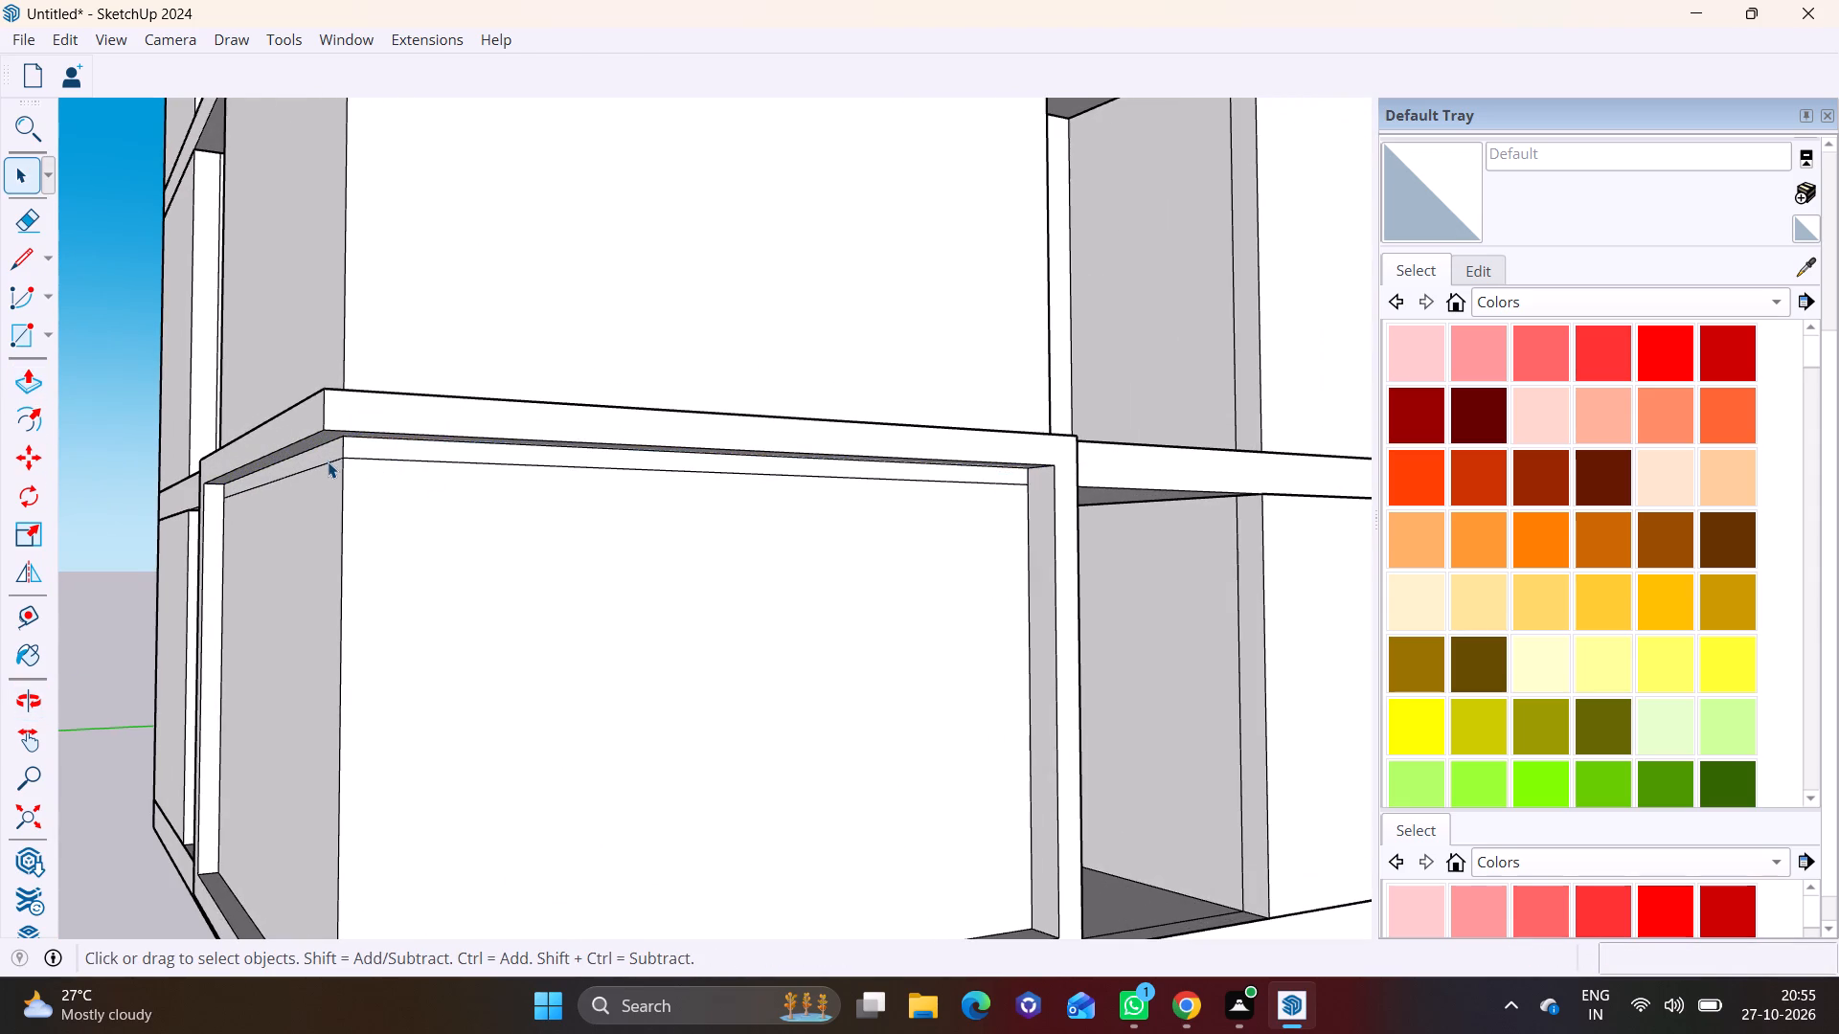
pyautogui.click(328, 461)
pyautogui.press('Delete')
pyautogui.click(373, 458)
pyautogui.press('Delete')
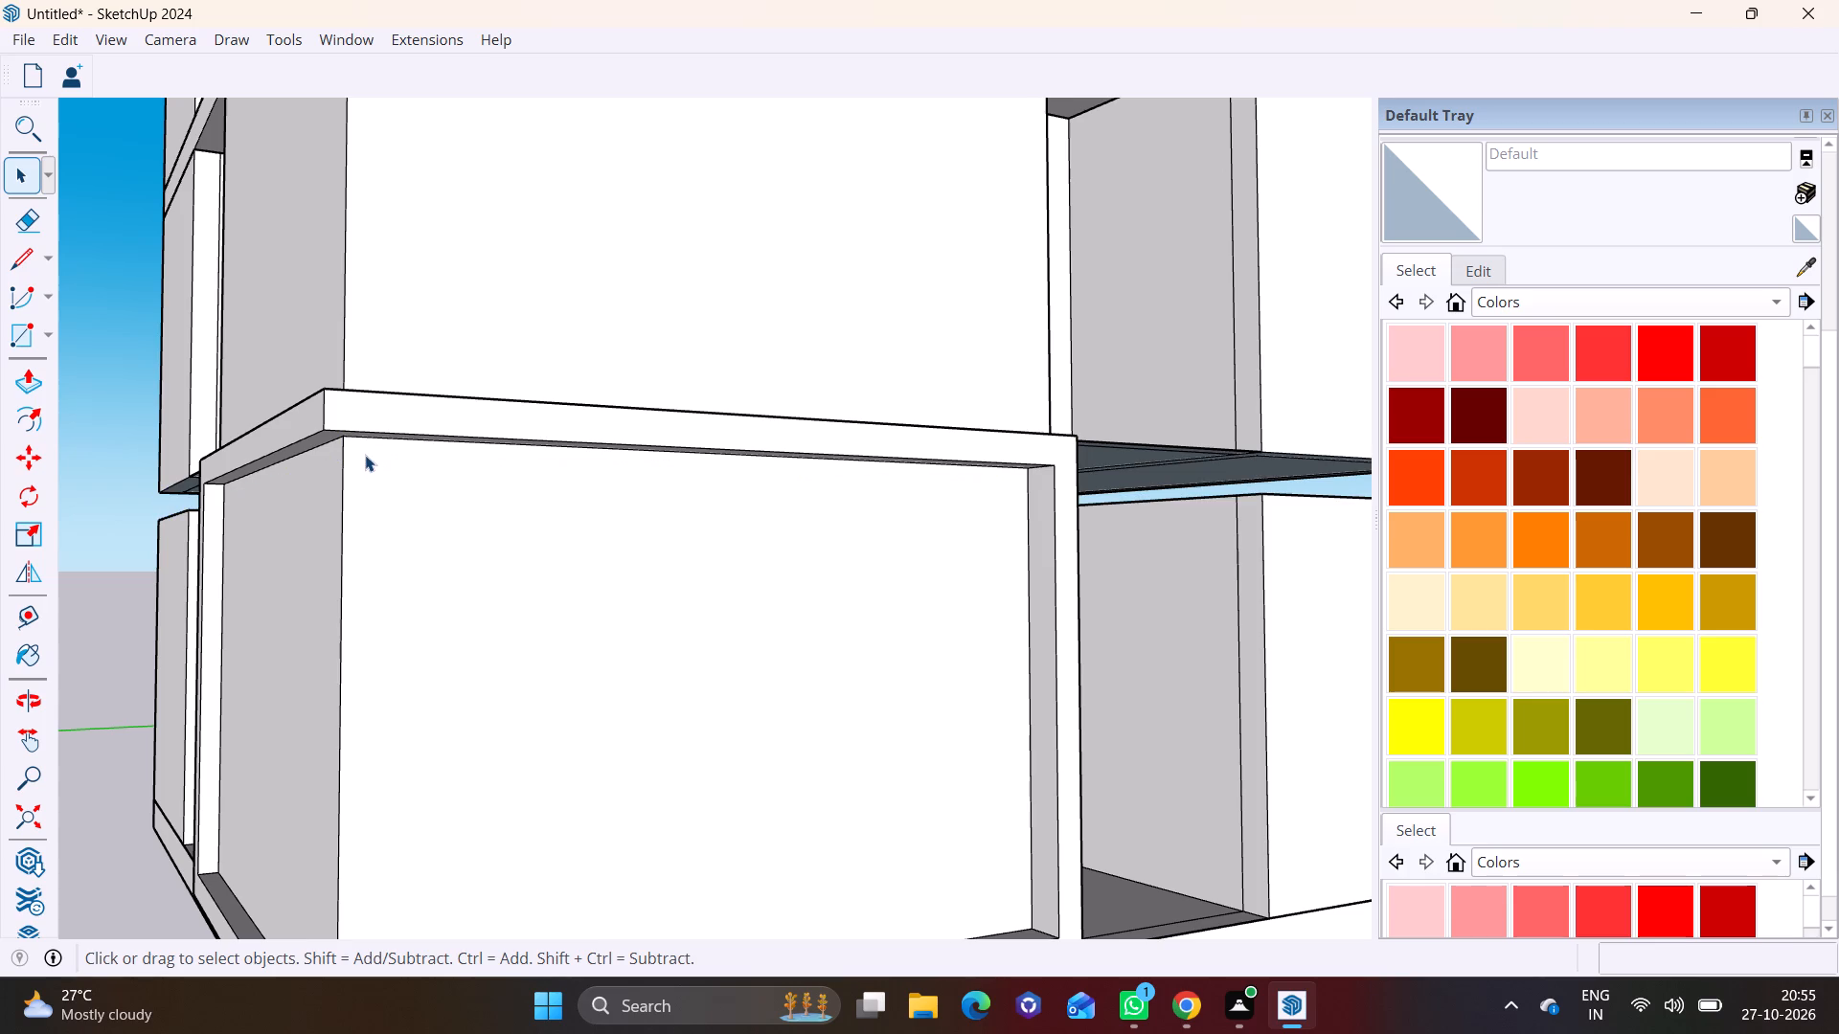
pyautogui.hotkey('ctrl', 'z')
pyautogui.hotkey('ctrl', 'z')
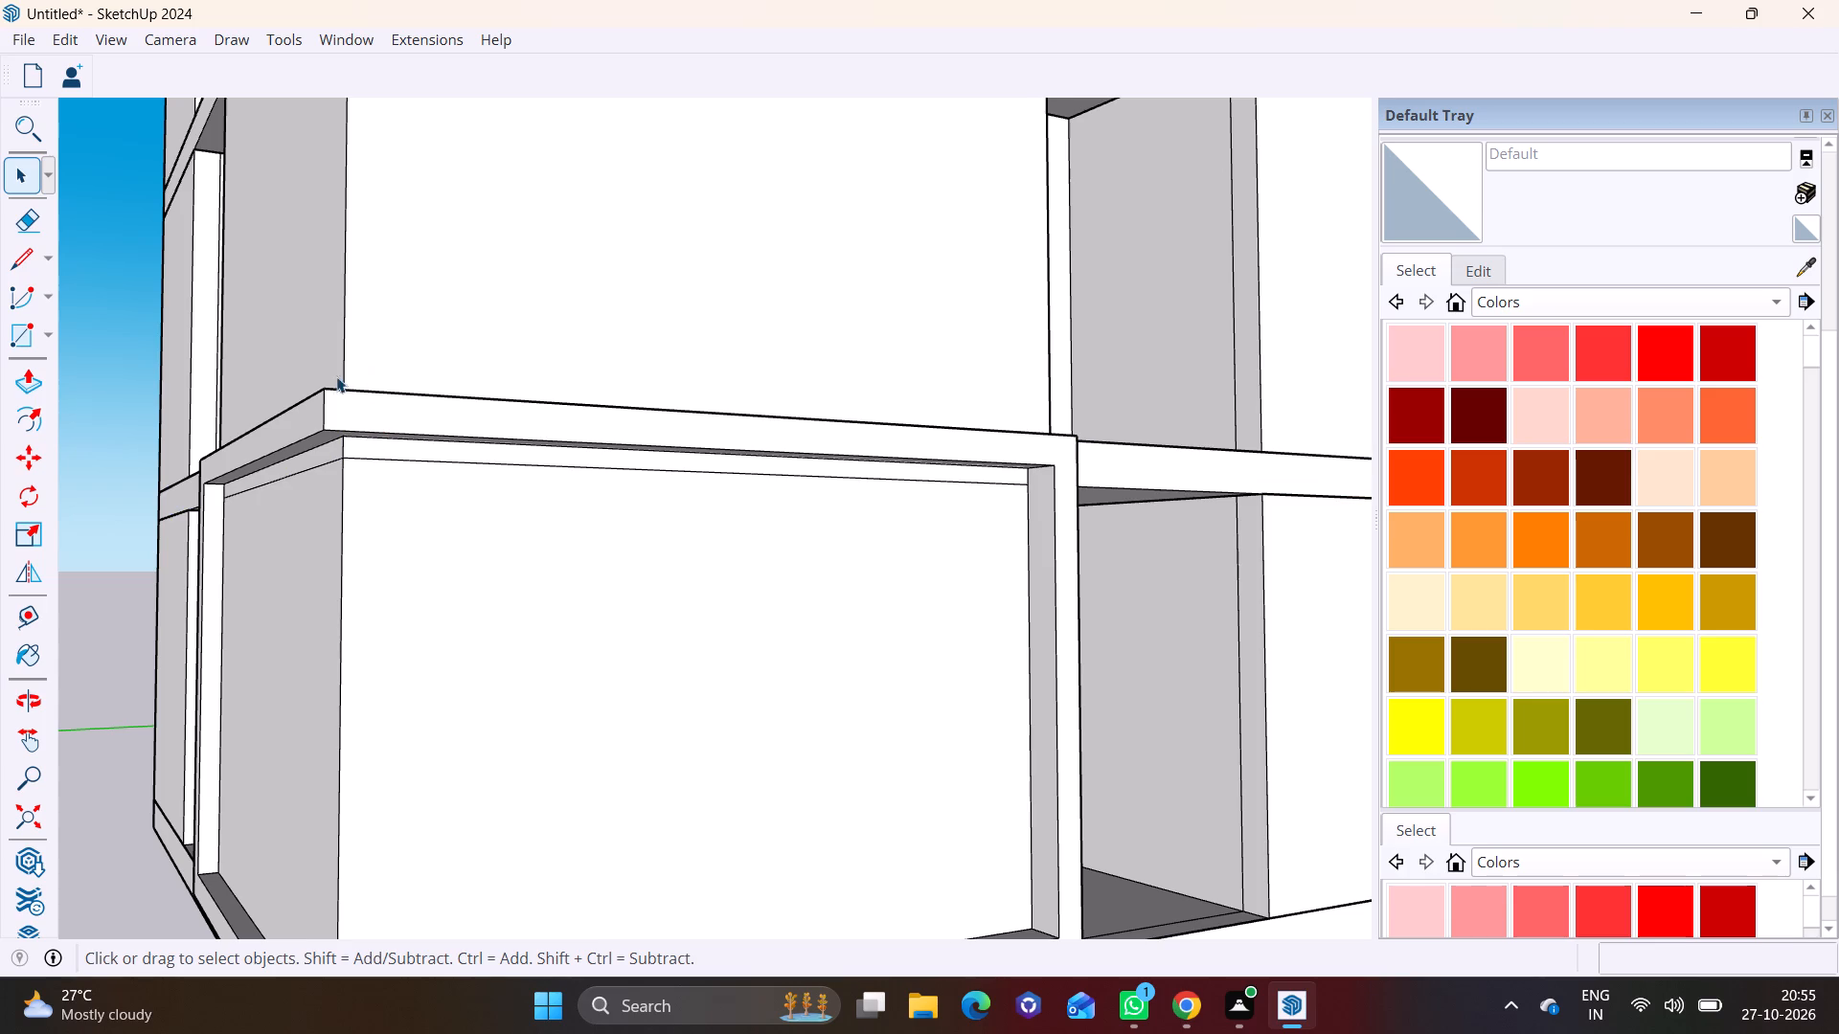
# Draw a line about 10' long across the ground-floor wall left of the building corner, starting on the vertical corner edge.
pyautogui.scroll(-4, 519, 411)
pyautogui.moveTo(577, 409); pyautogui.dragTo(813, 393, button='middle')
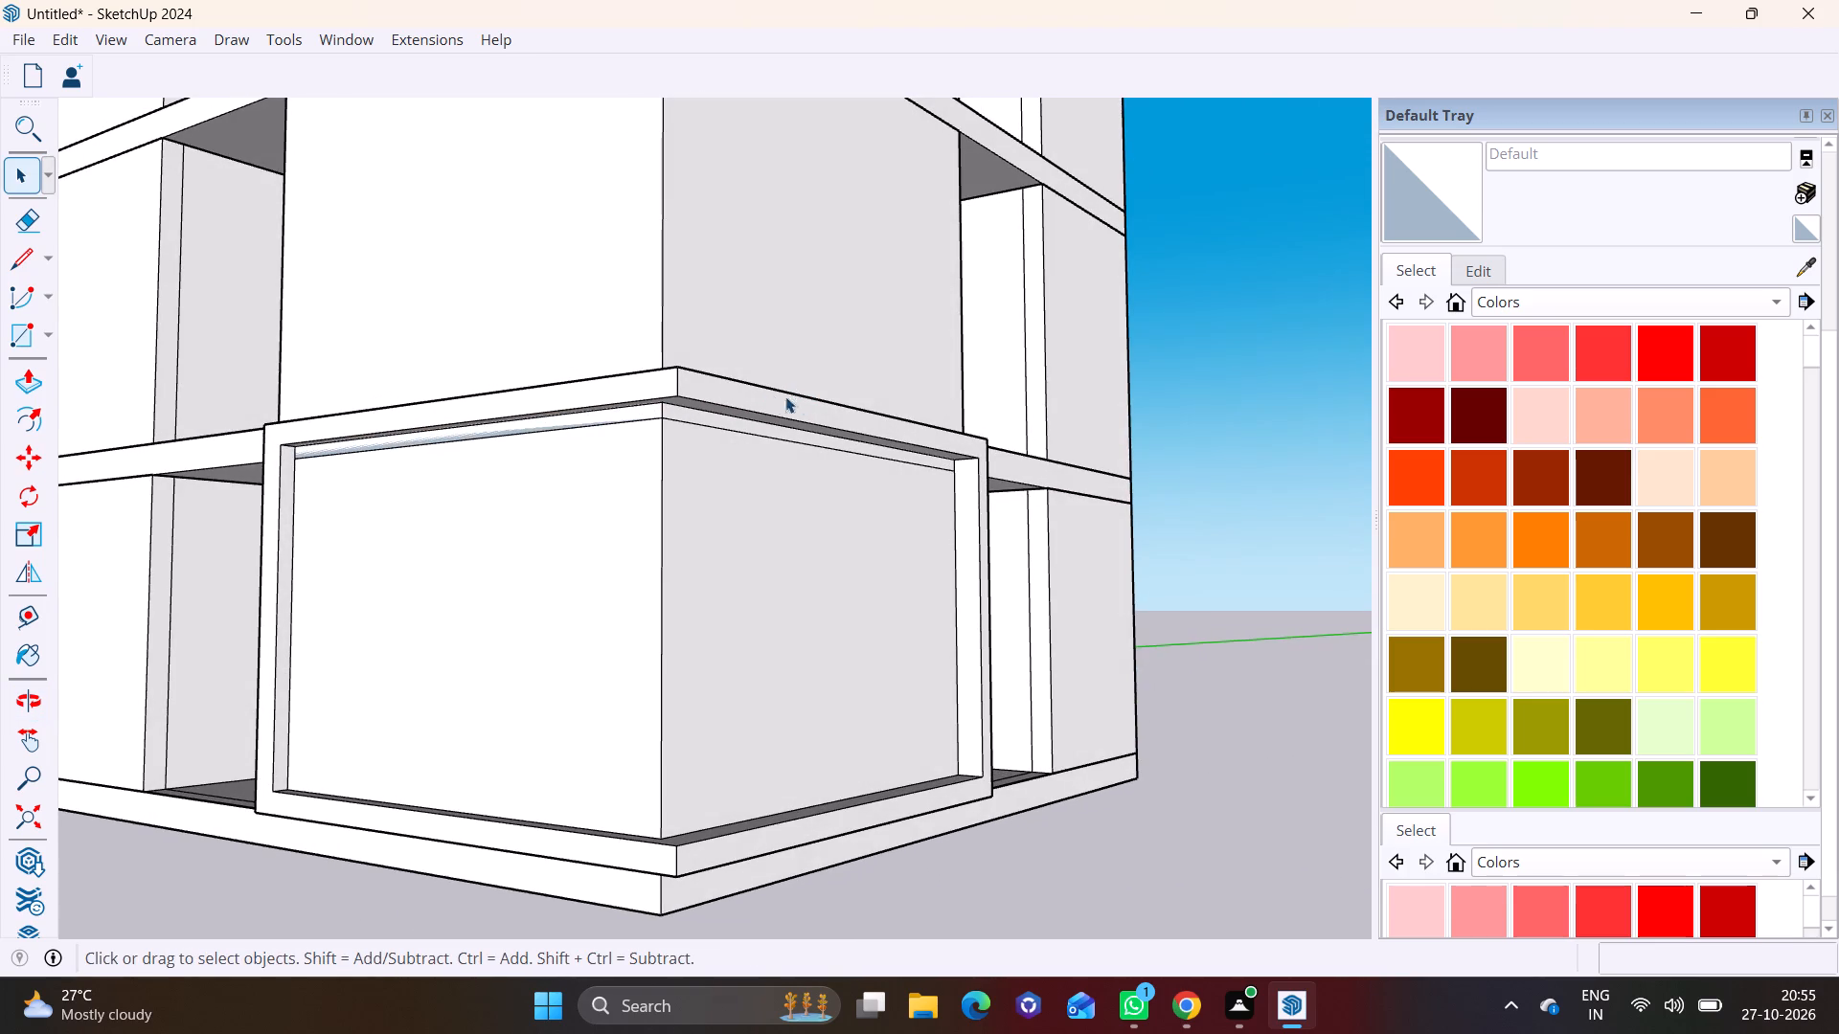
pyautogui.scroll(1, 748, 396)
pyautogui.moveTo(716, 340); pyautogui.dragTo(674, 509, button='middle')
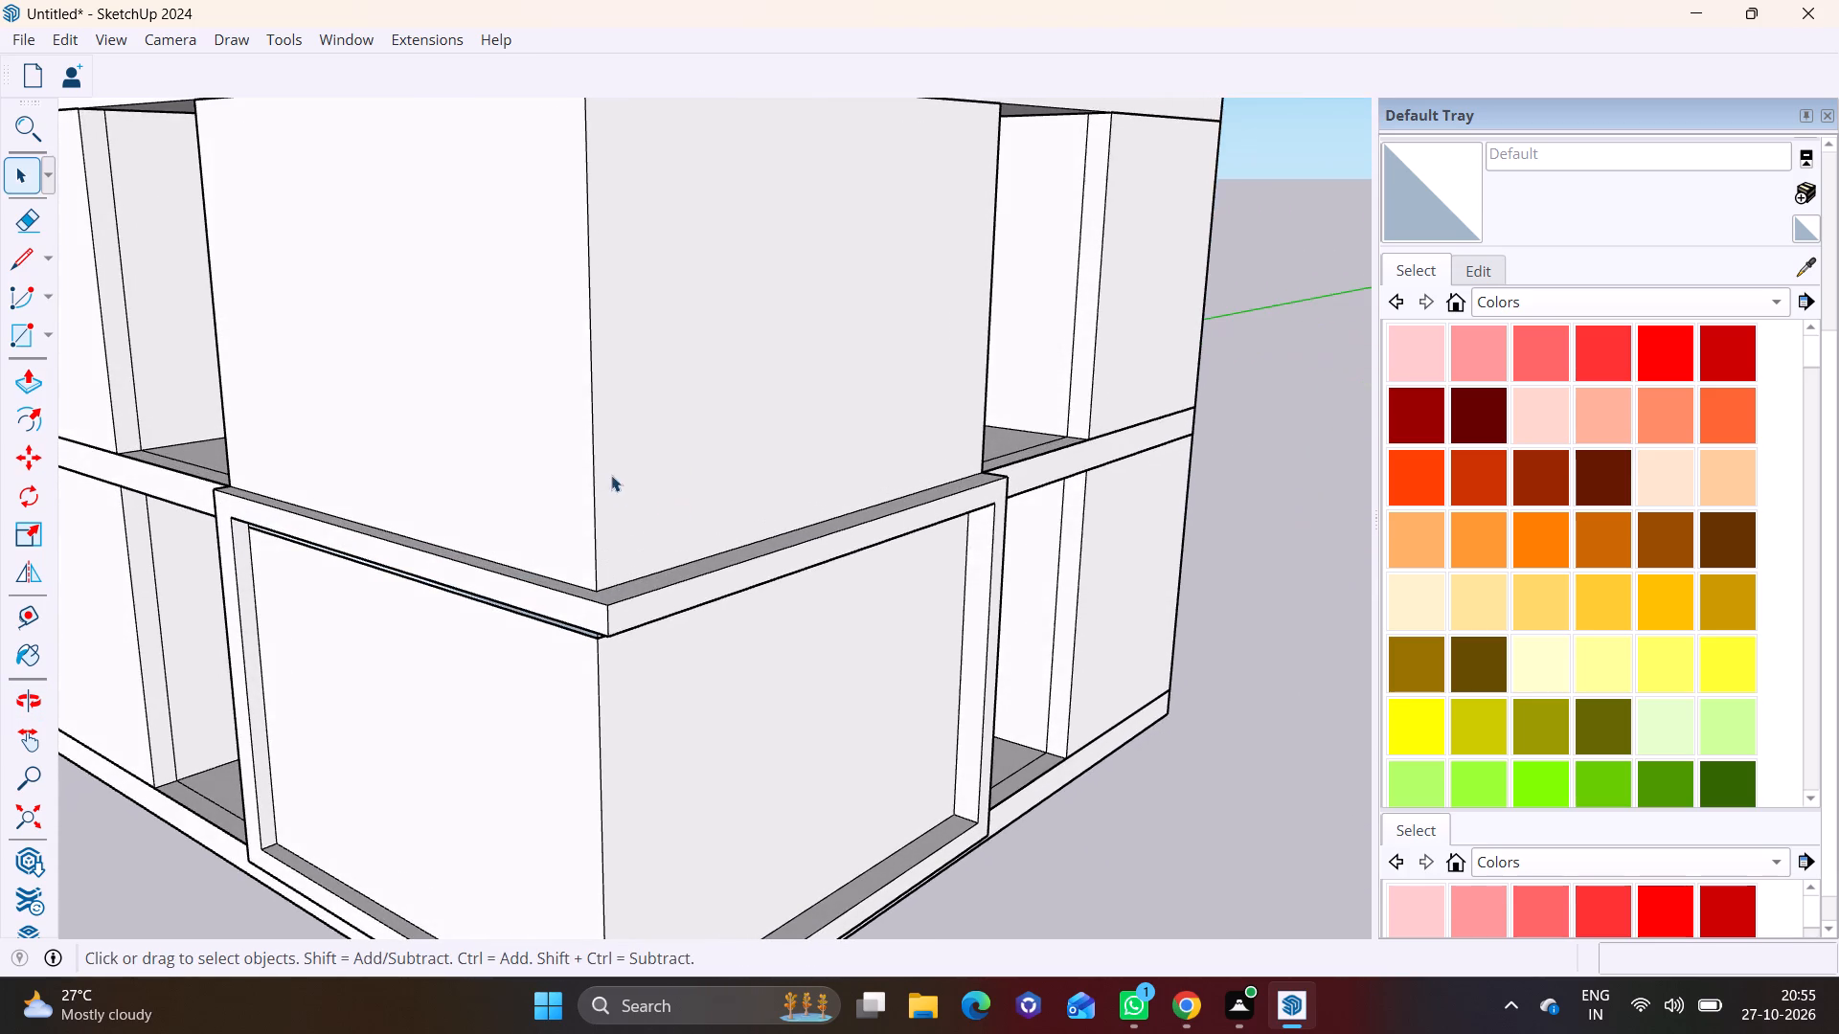
pyautogui.scroll(-4, 611, 475)
pyautogui.moveTo(635, 449); pyautogui.dragTo(643, 357, button='middle')
pyautogui.scroll(1, 562, 492)
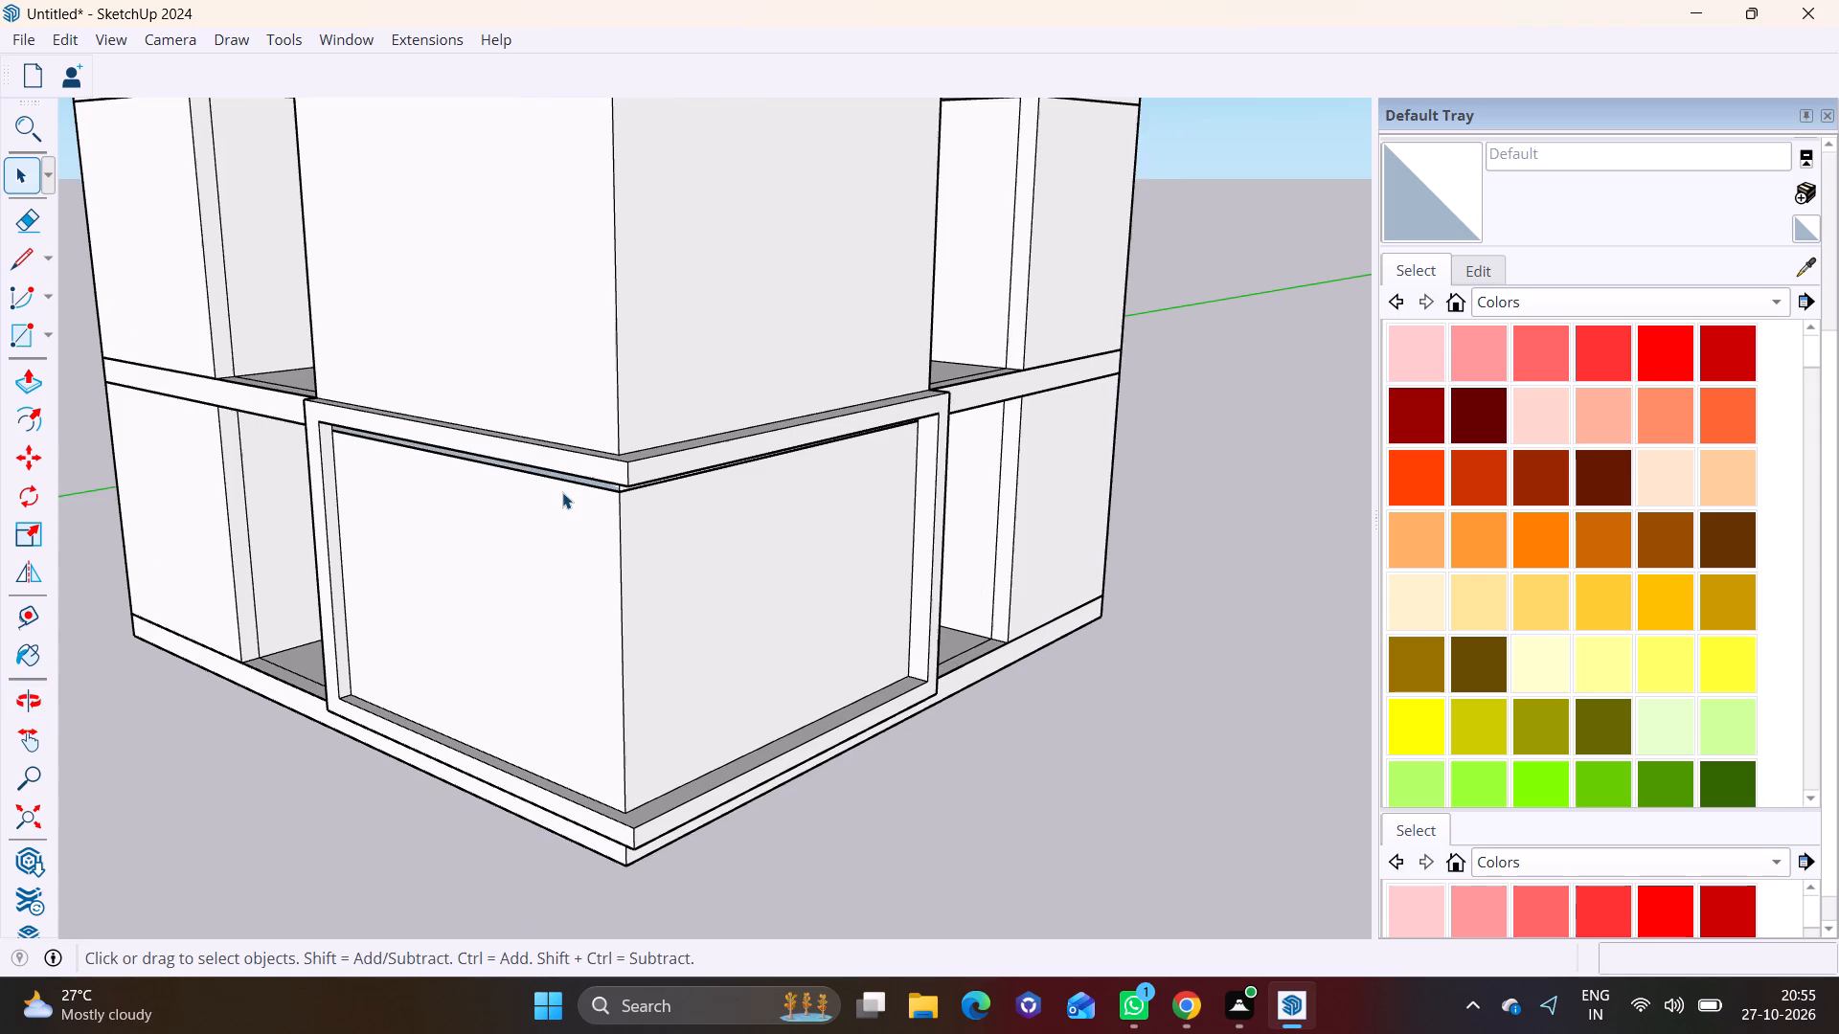
pyautogui.scroll(1, 598, 506)
pyautogui.keyDown('shift'); pyautogui.moveTo(605, 527); pyautogui.dragTo(591, 450, button='middle'); pyautogui.keyUp('shift')
pyautogui.click(31, 255)
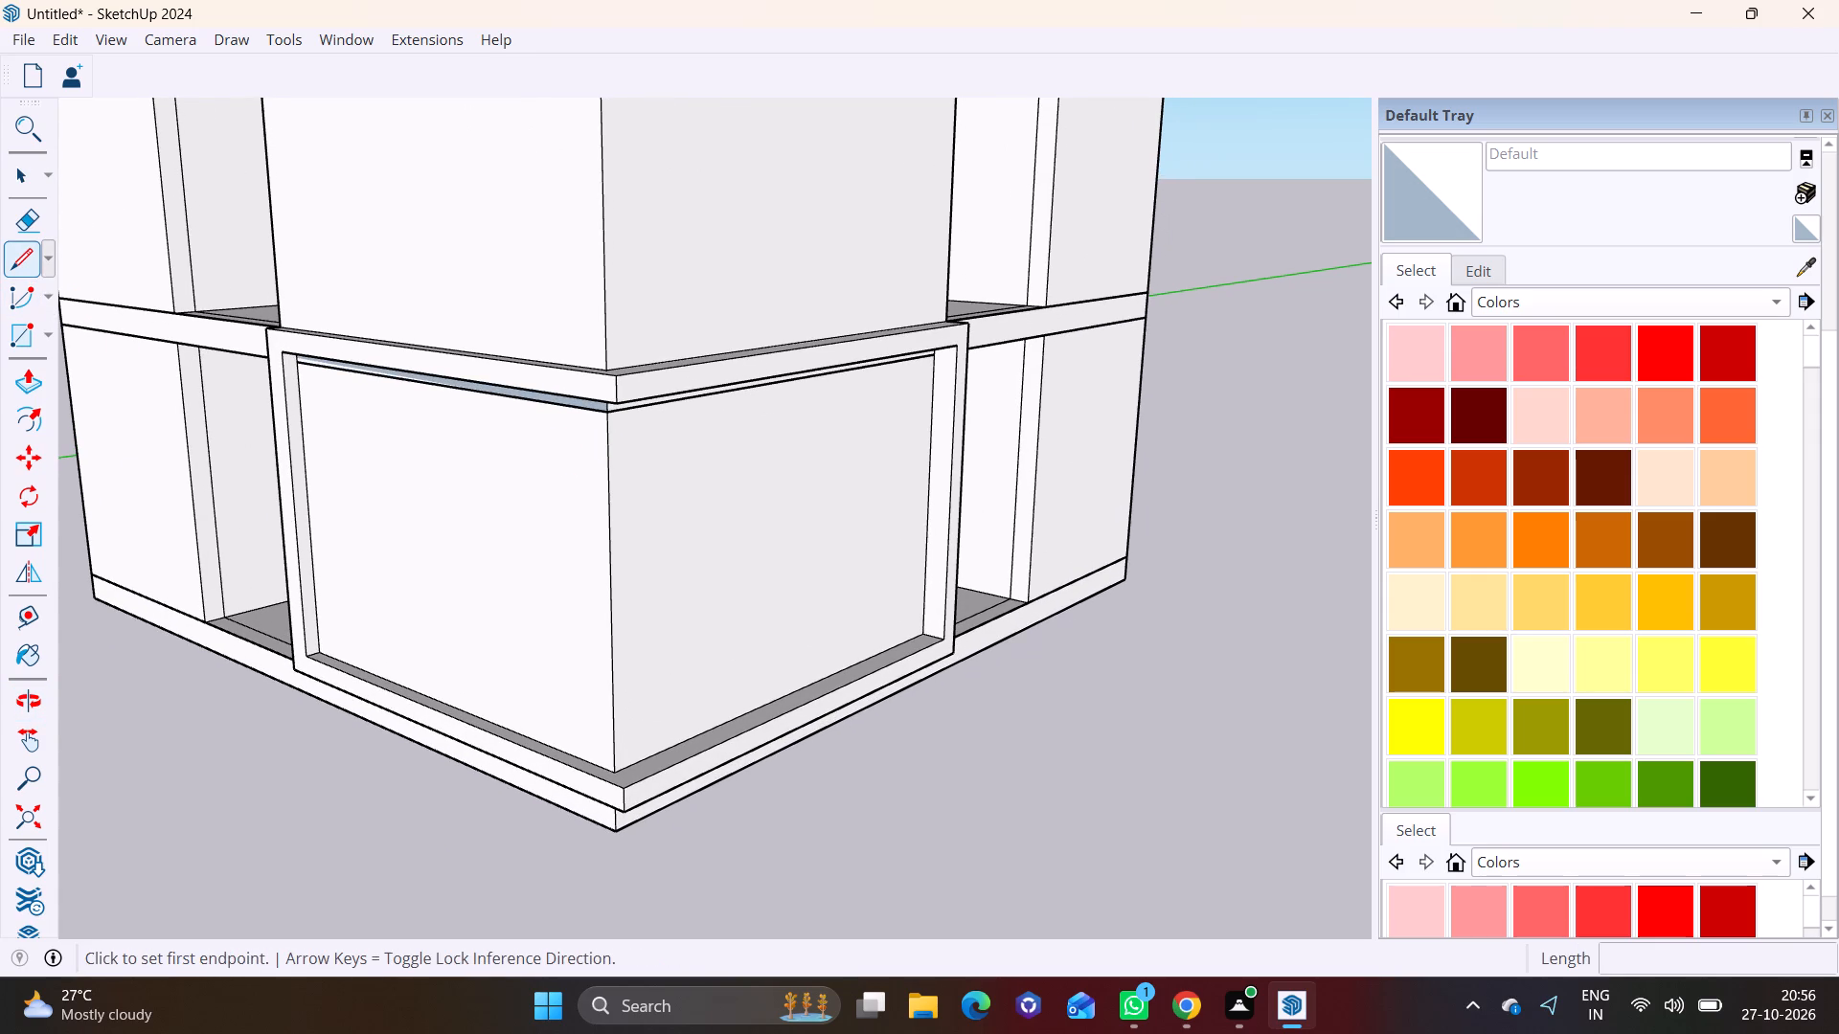
pyautogui.click(605, 489)
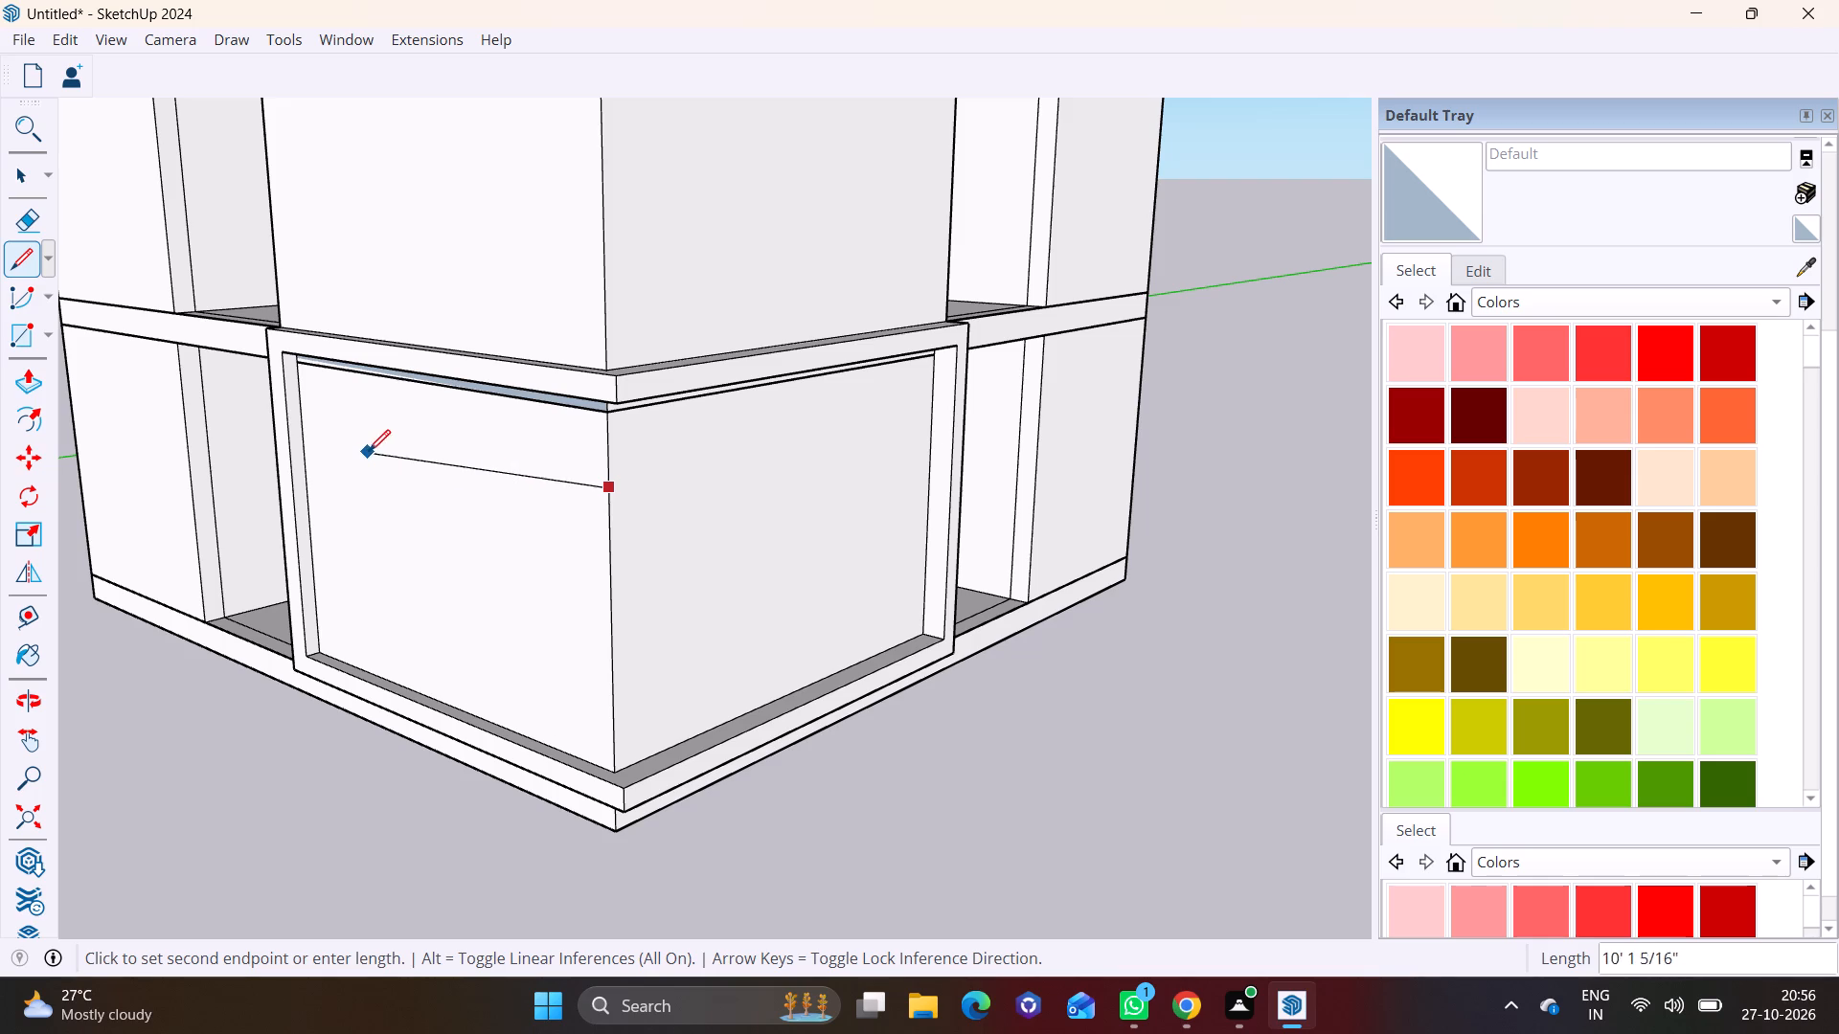
pyautogui.click(365, 448)
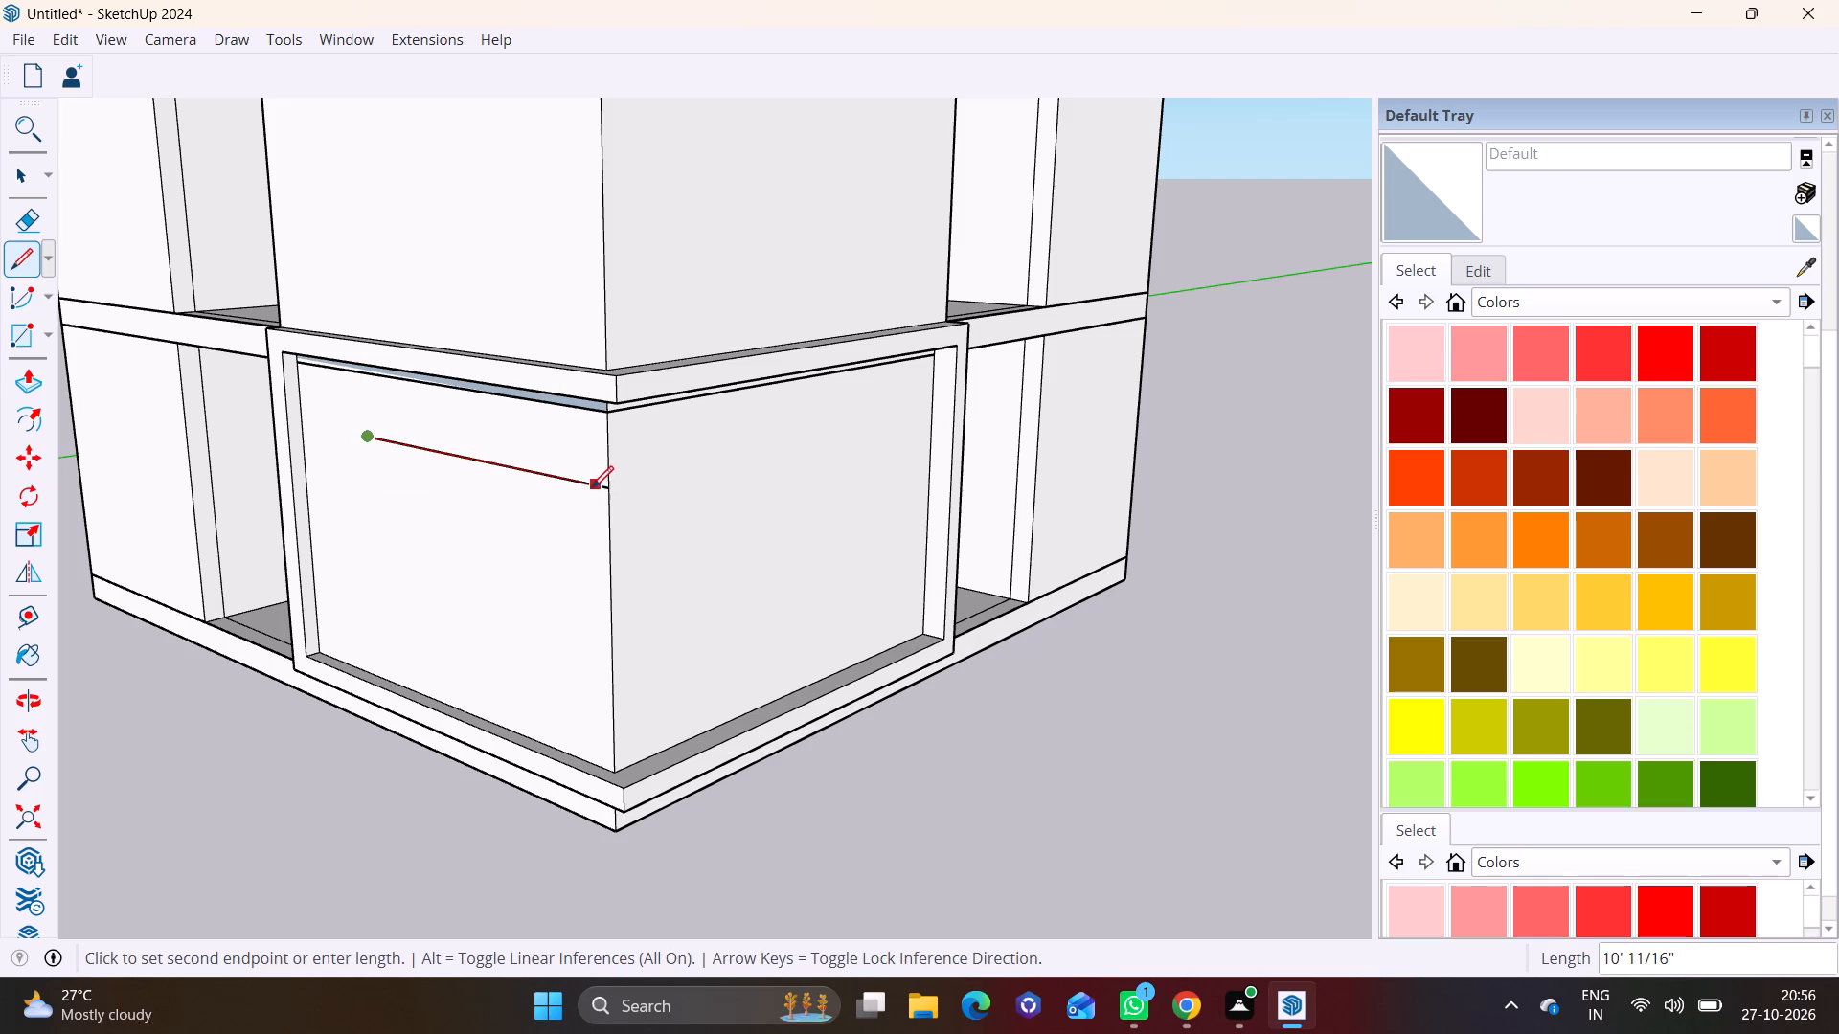
pyautogui.press('Escape')
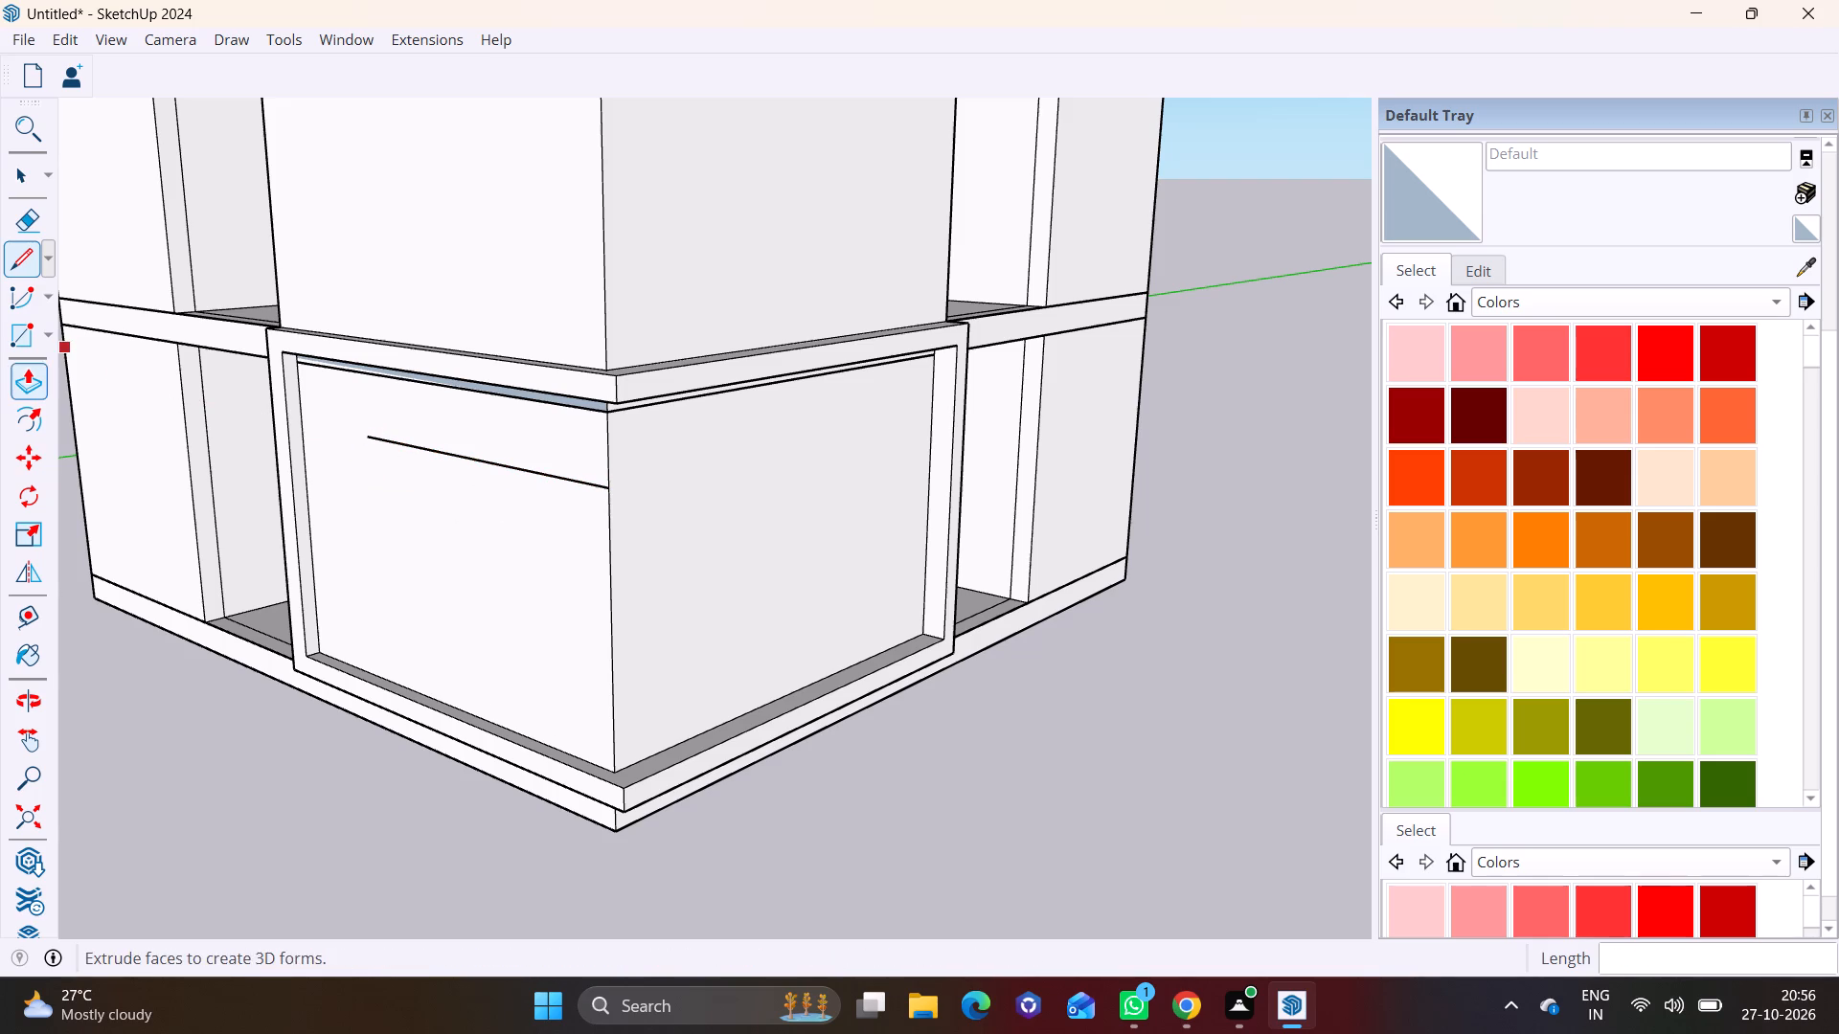
# Complete the rectangular outline on the wall left of the building corner, dropping about 5' from the line's free end and returning to the corner edge.
pyautogui.click(11, 269)
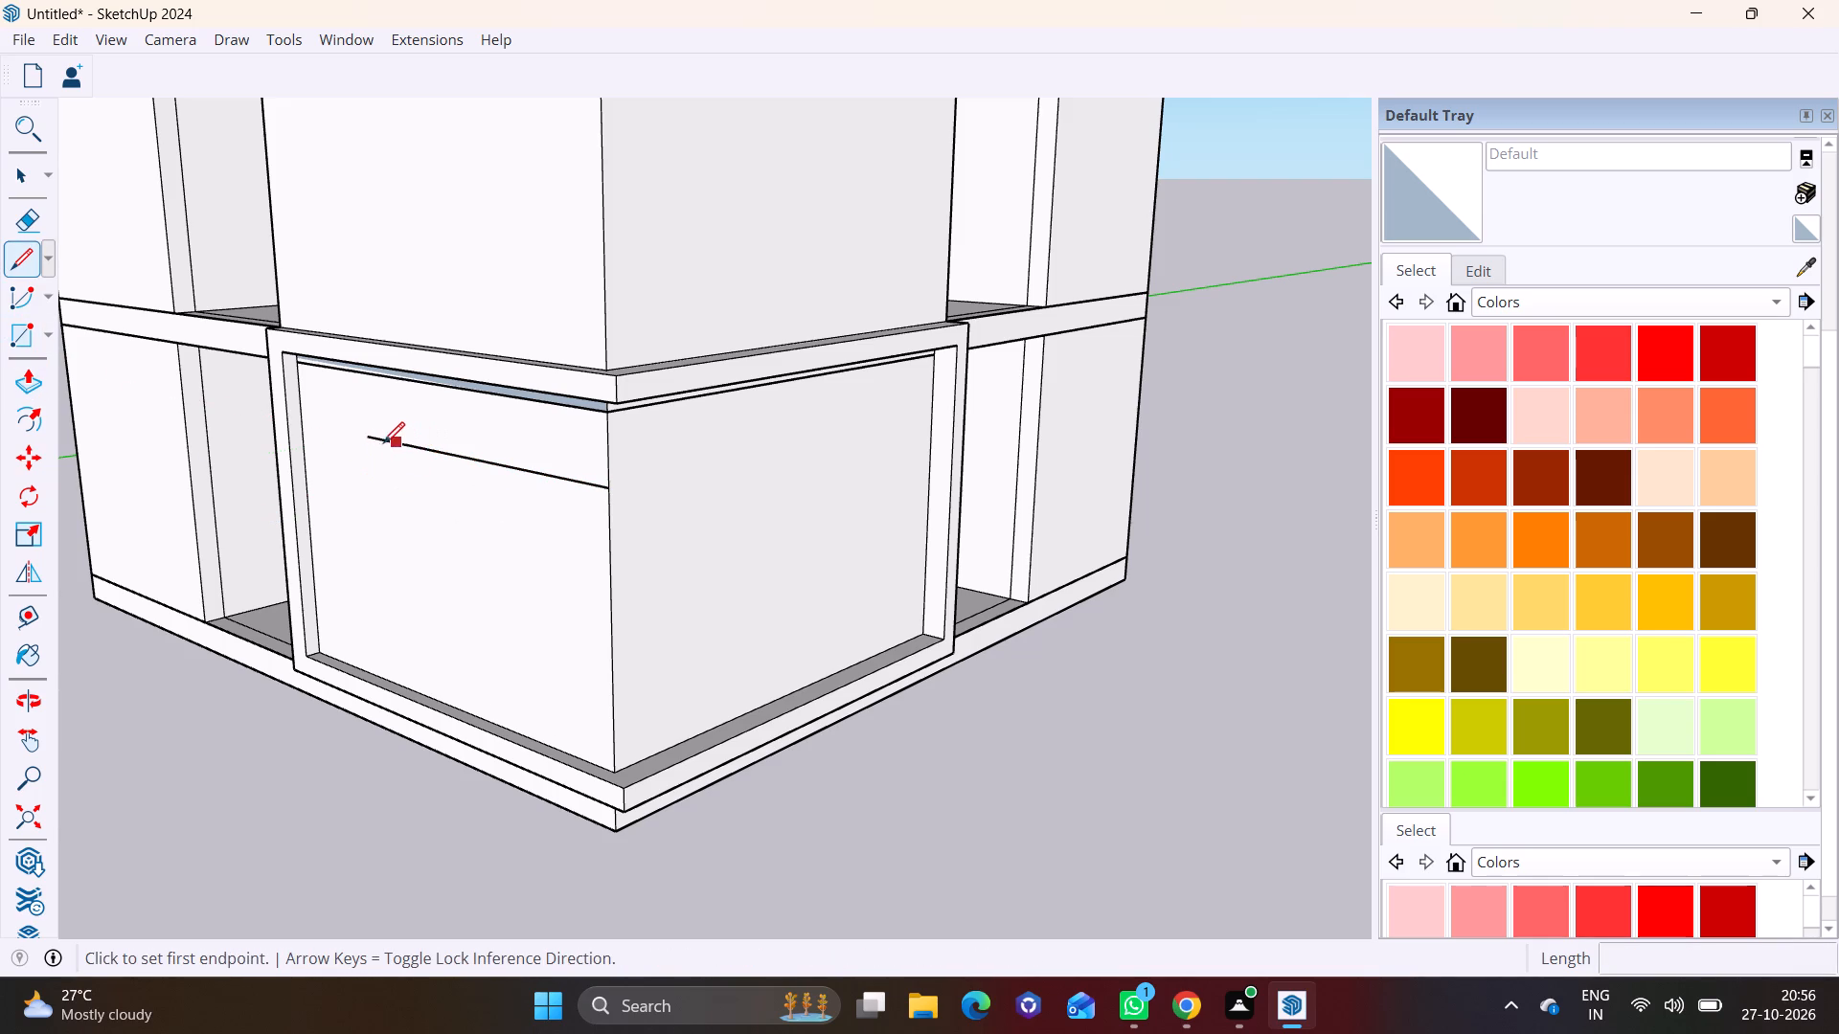
pyautogui.click(373, 440)
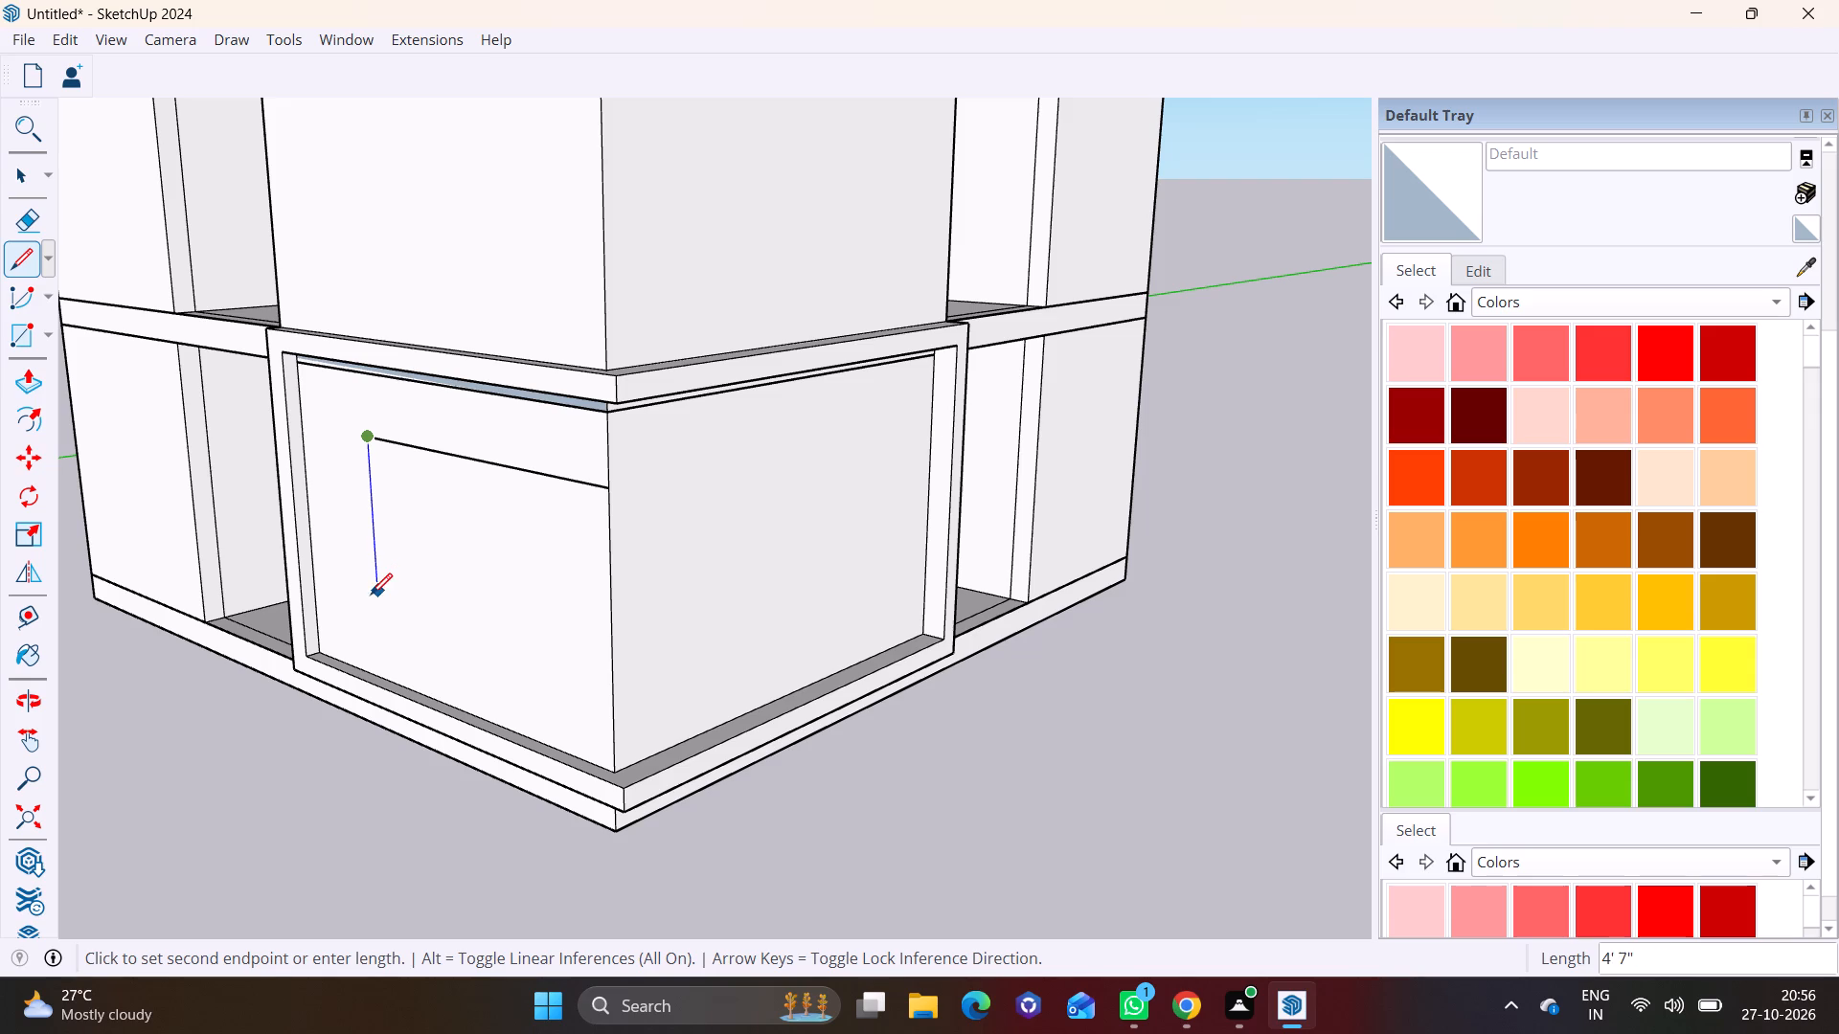
pyautogui.click(368, 602)
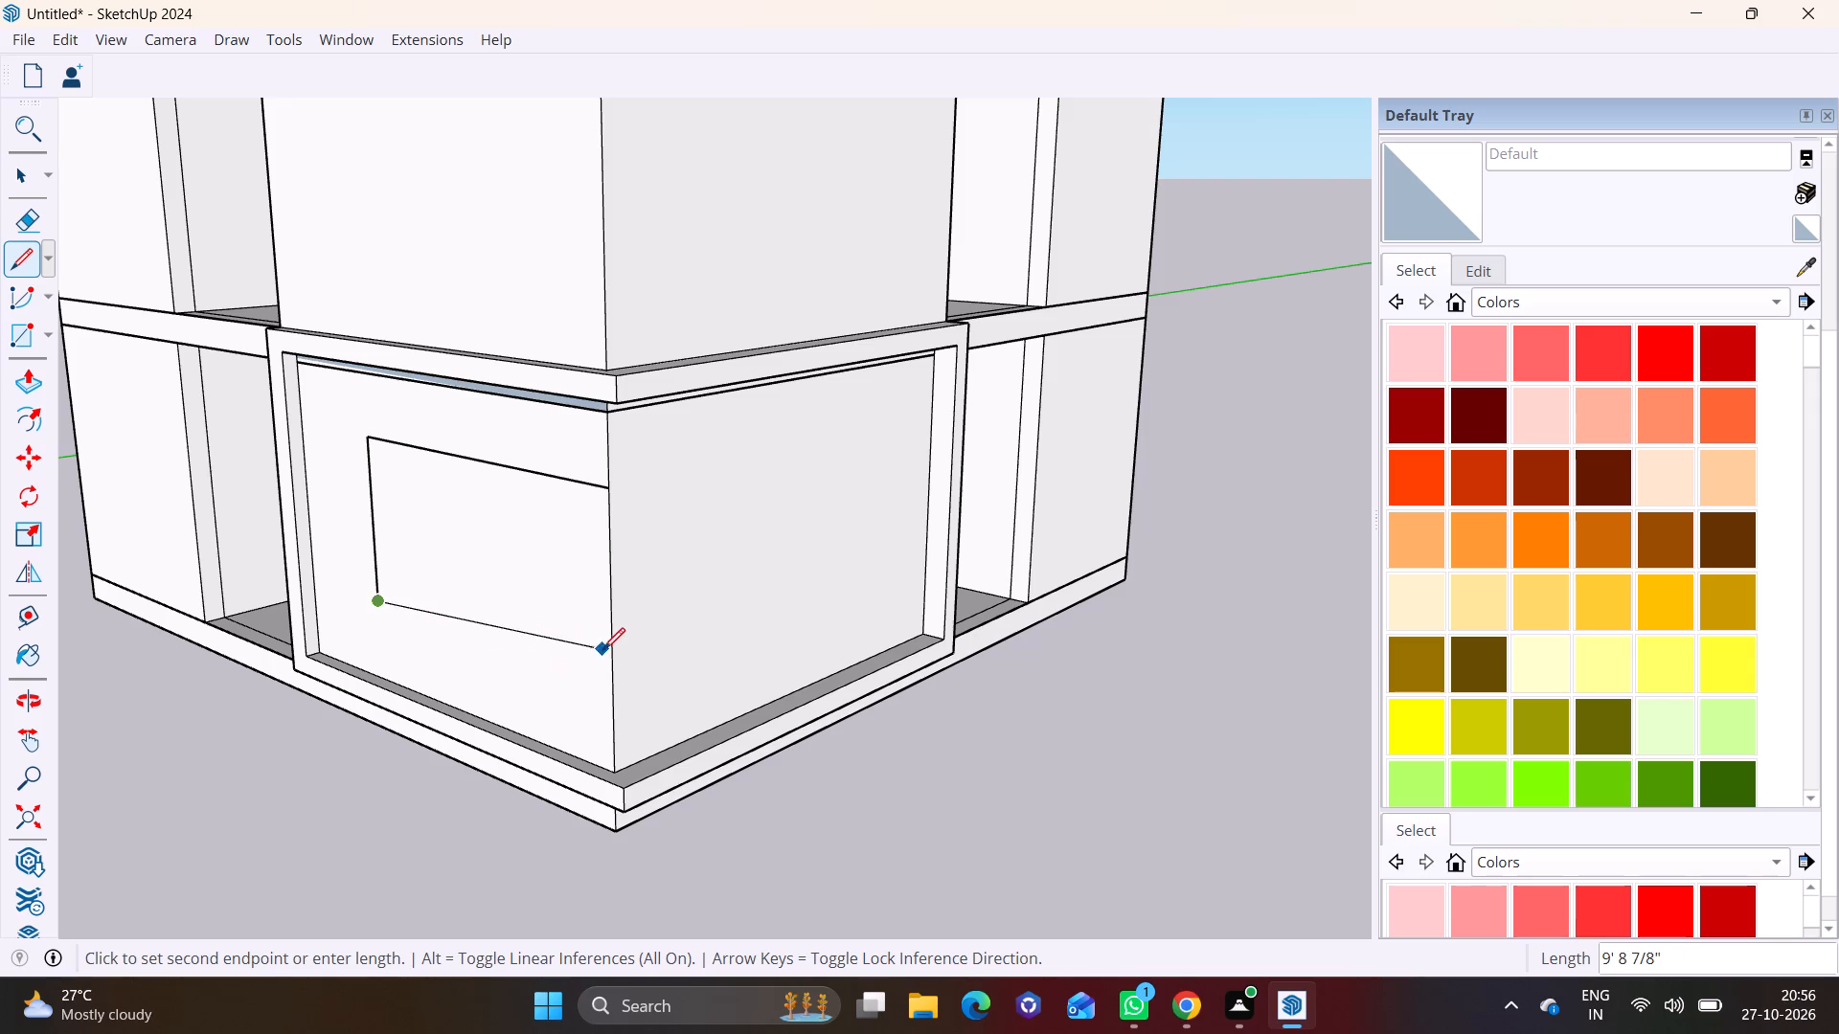
pyautogui.click(613, 671)
# Draw a matching rectangular outline about 10' wide on the ground-floor wall right of the corner, starting from the left outline's corner-edge endpoints.
pyautogui.moveTo(776, 613); pyautogui.dragTo(662, 635, button='middle')
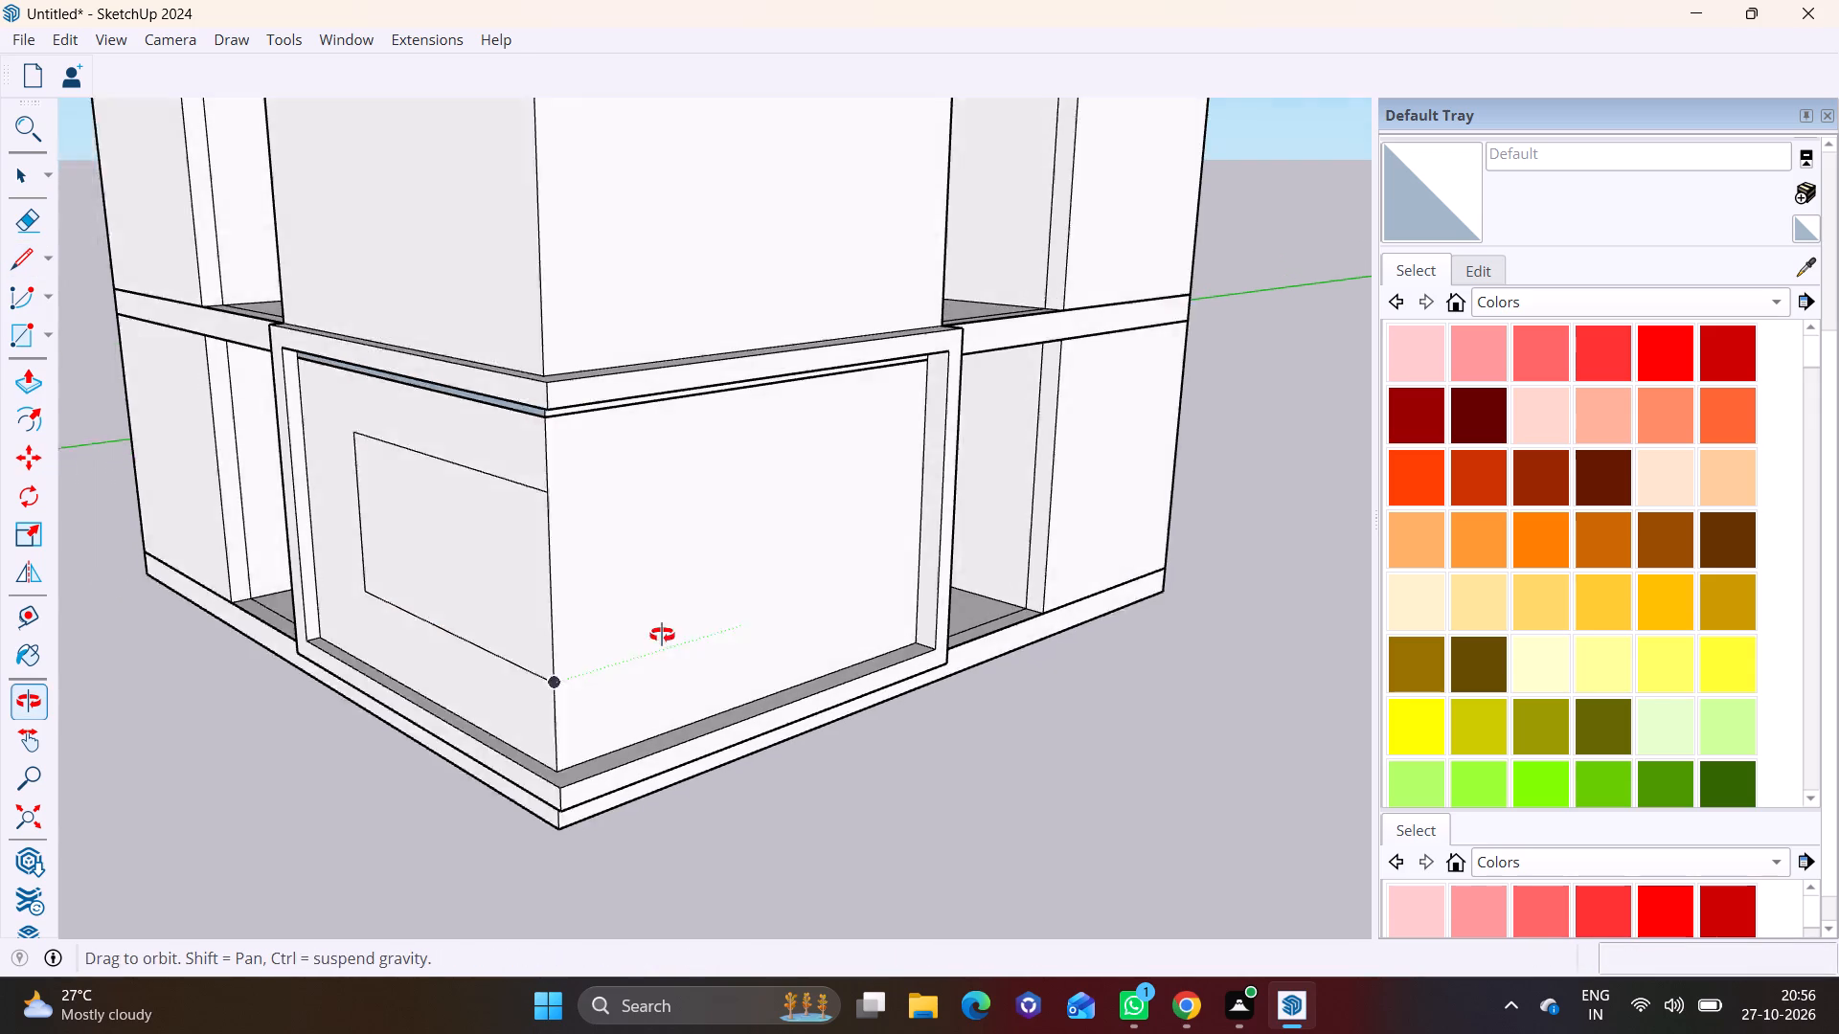
pyautogui.moveTo(662, 635); pyautogui.dragTo(622, 644, button='middle')
pyautogui.click(486, 684)
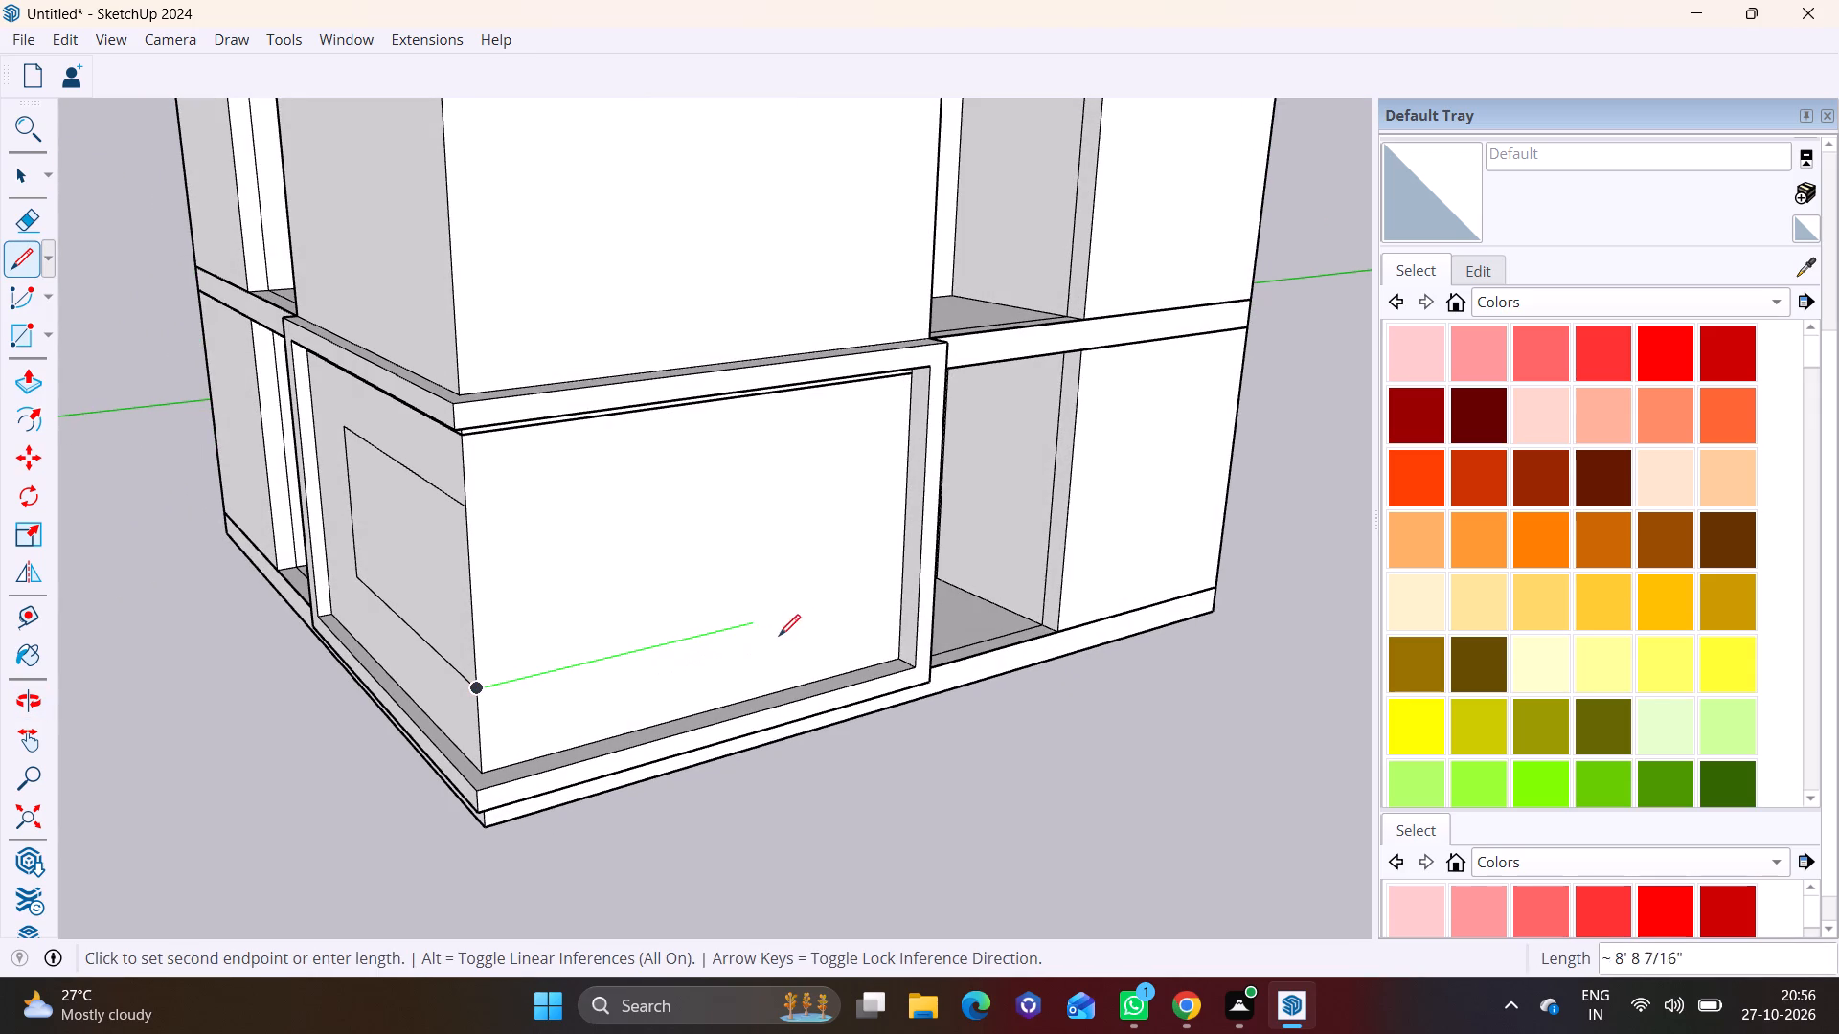
pyautogui.click(809, 627)
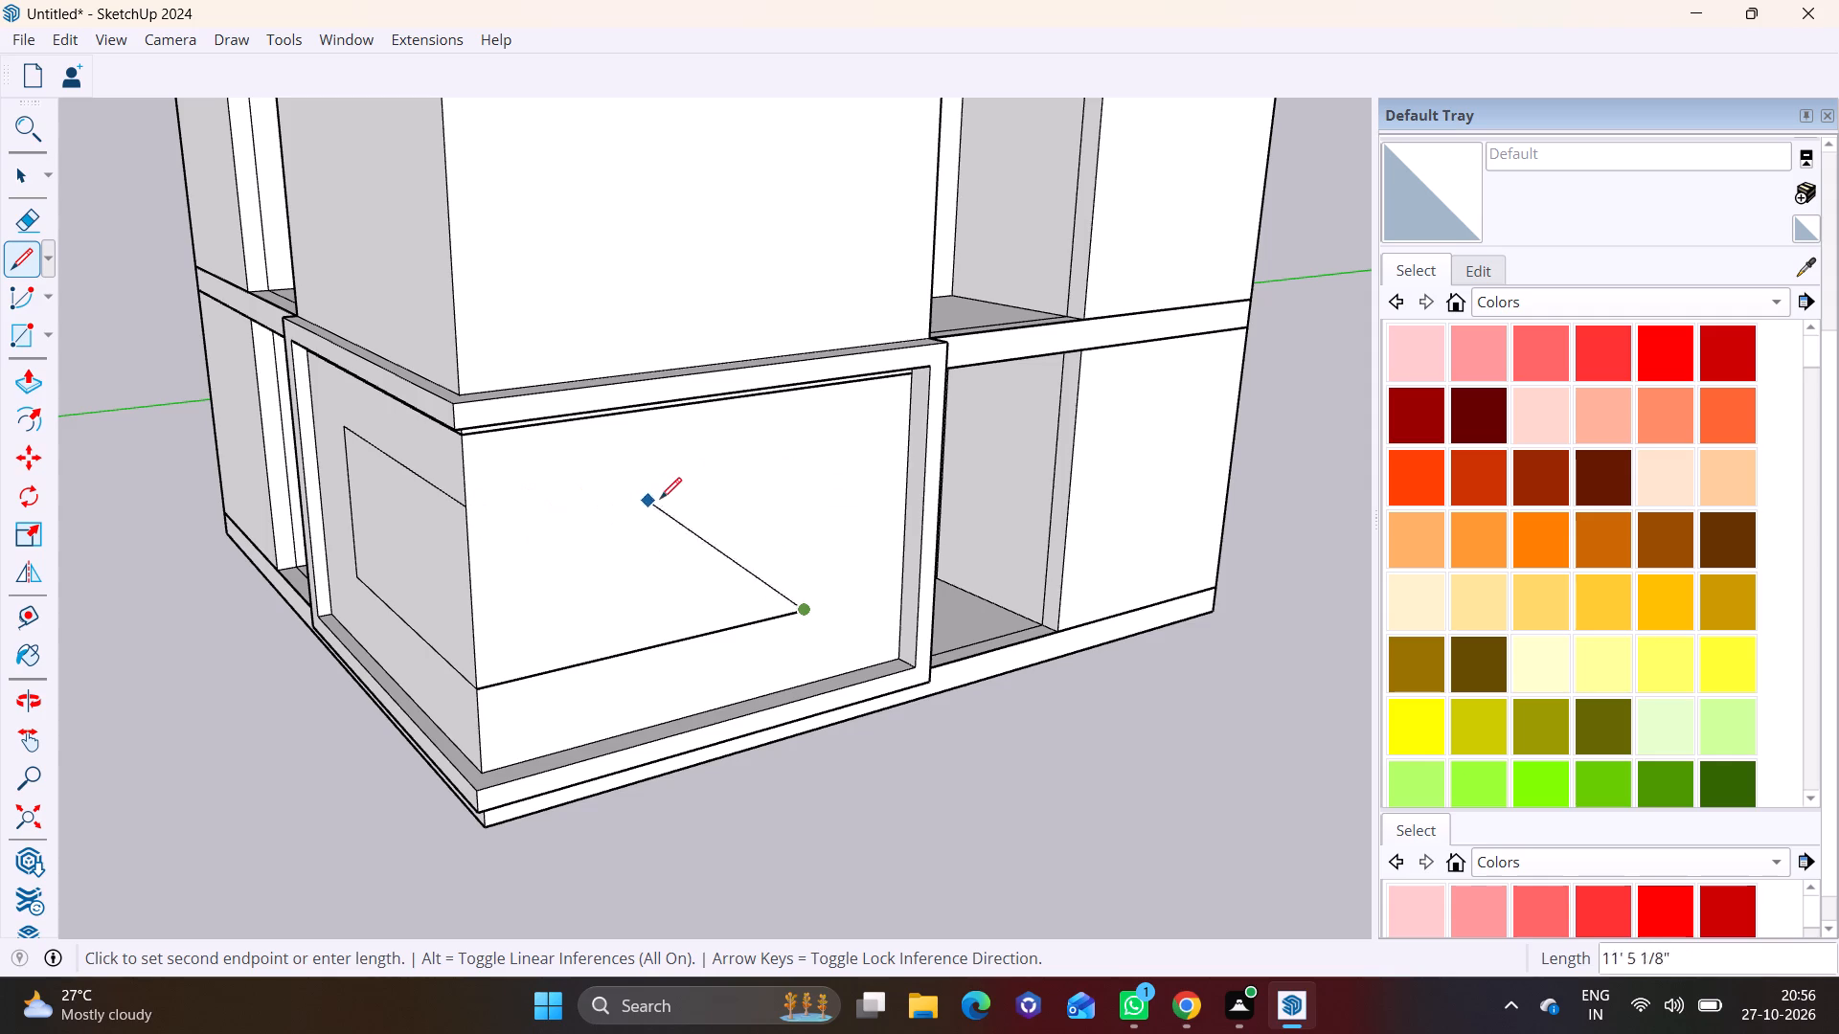
pyautogui.press('Escape')
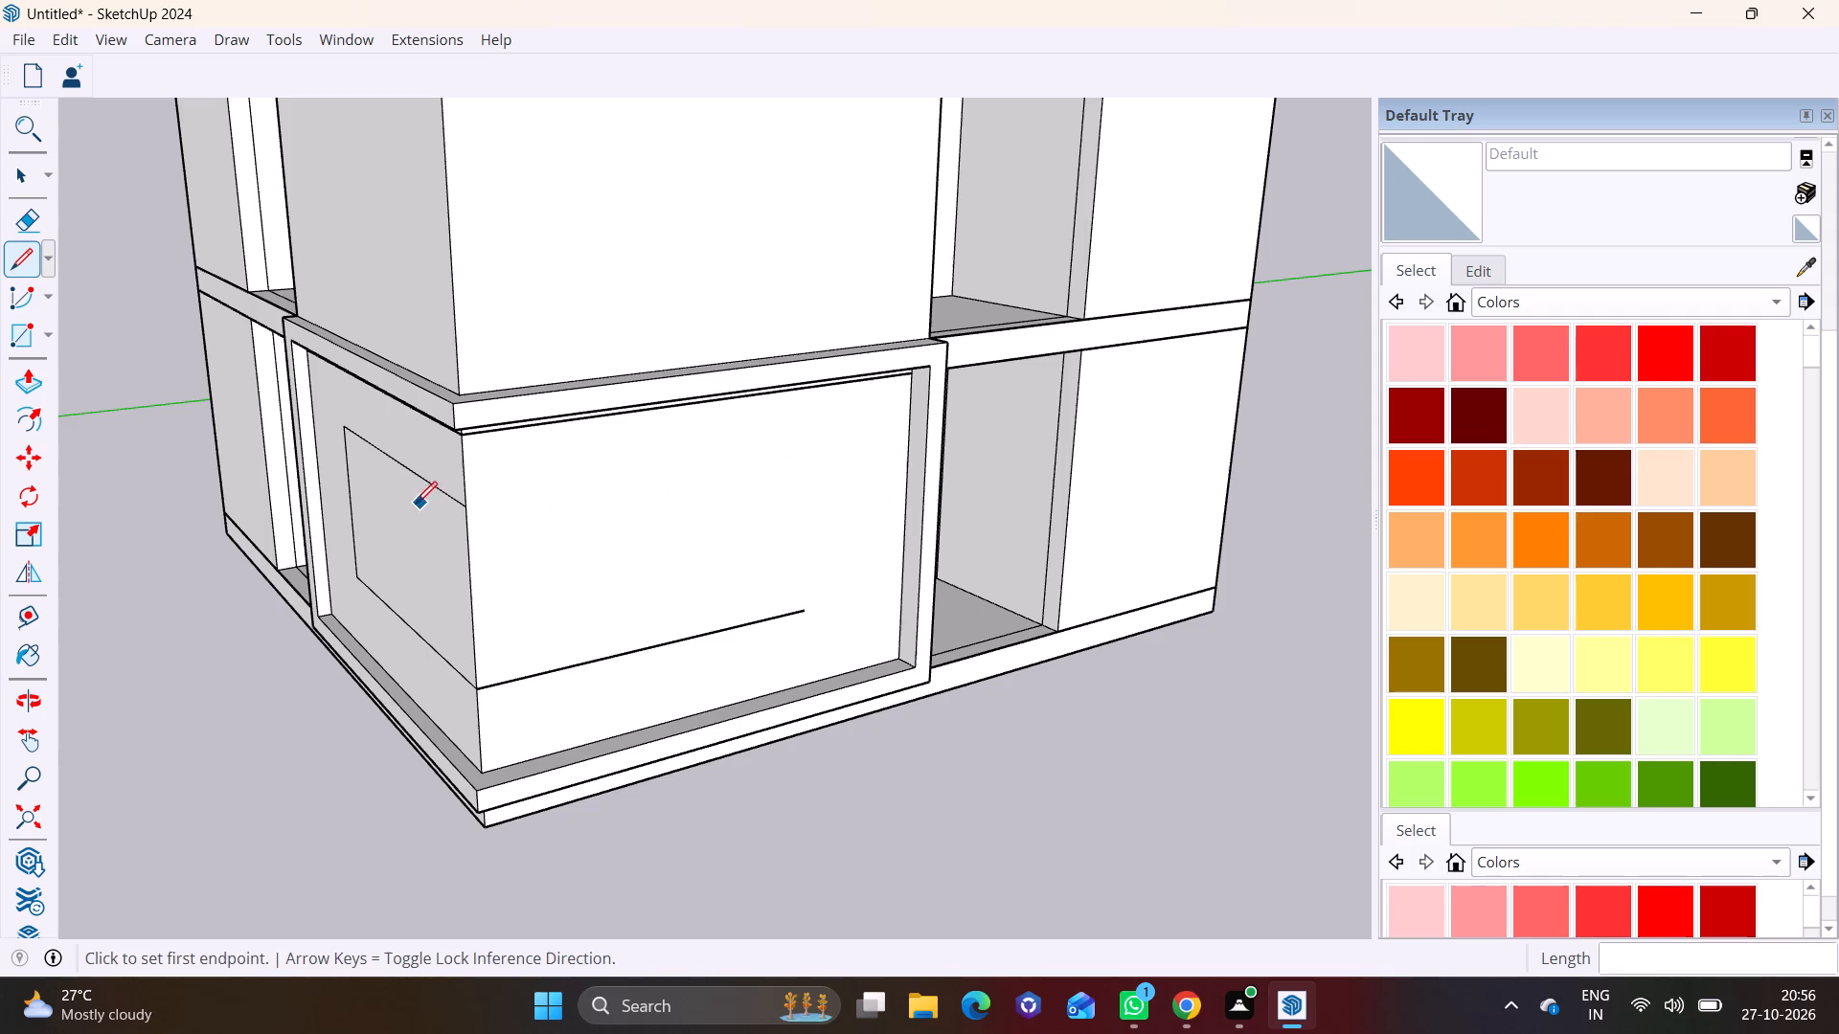
pyautogui.click(462, 509)
pyautogui.hscroll(-1, 533, 509)
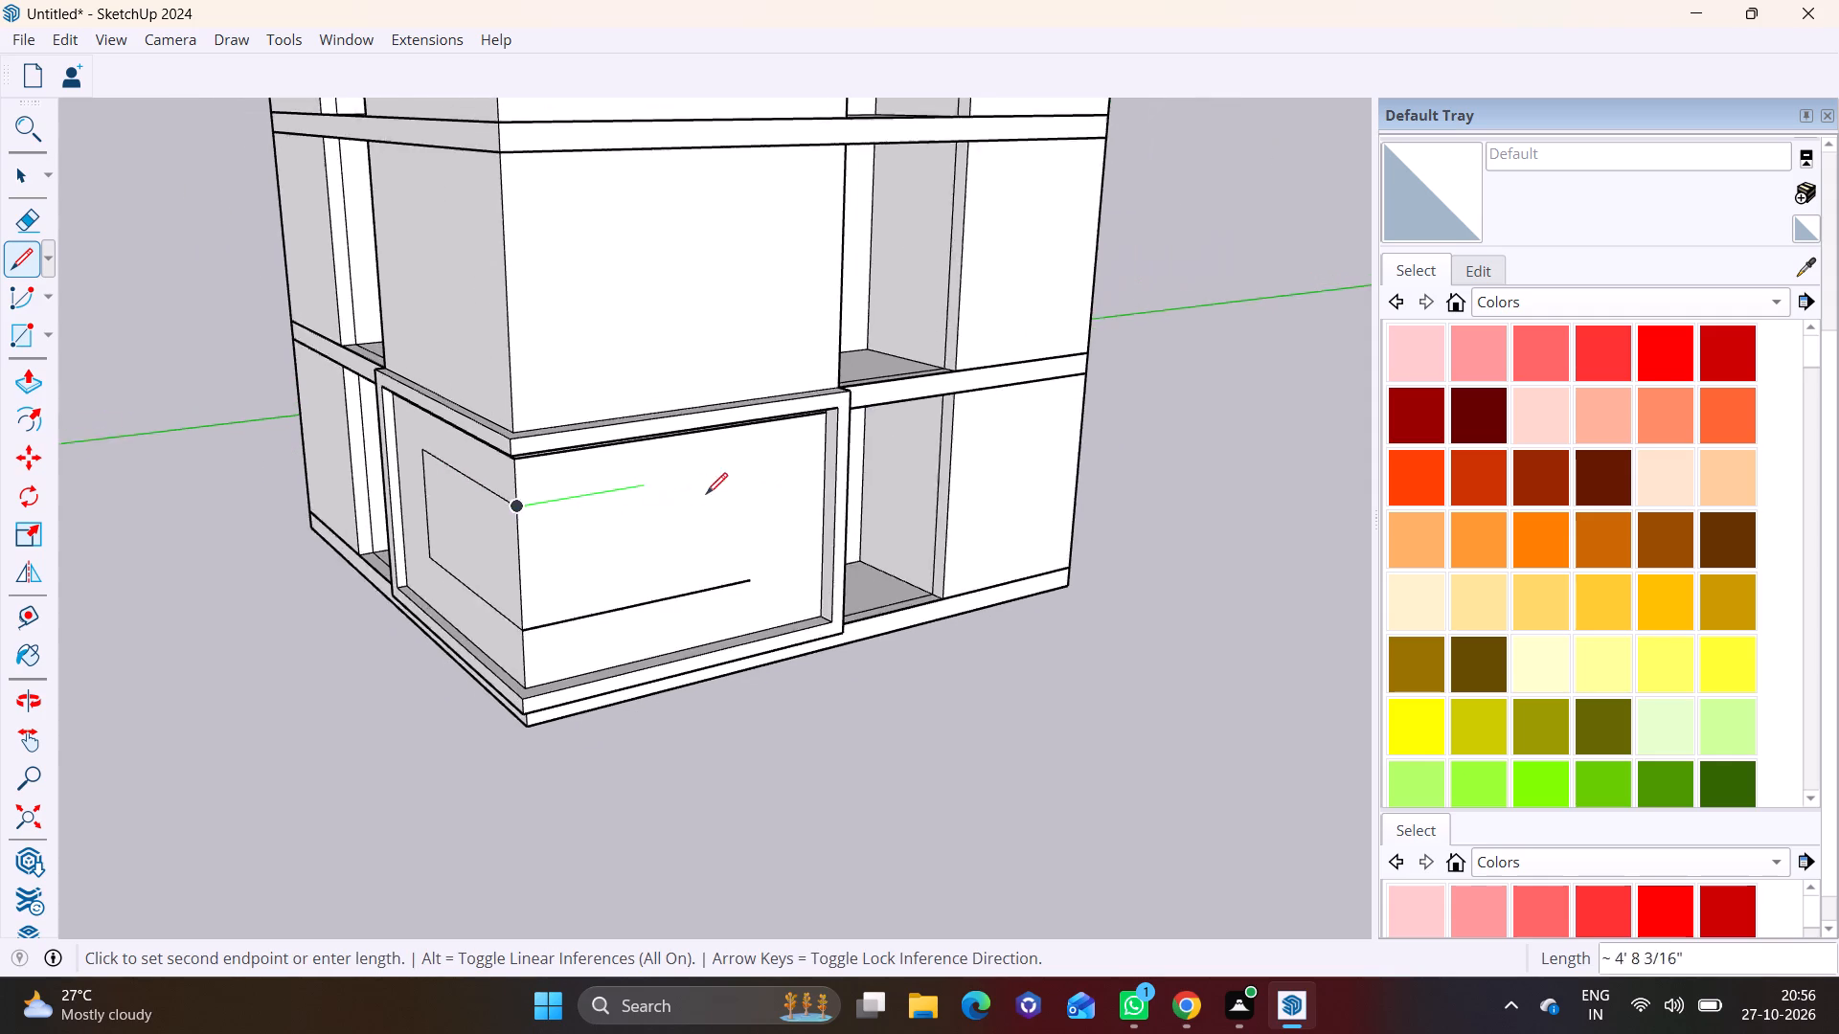
pyautogui.hscroll(-1, 706, 494)
pyautogui.scroll(6, 732, 489)
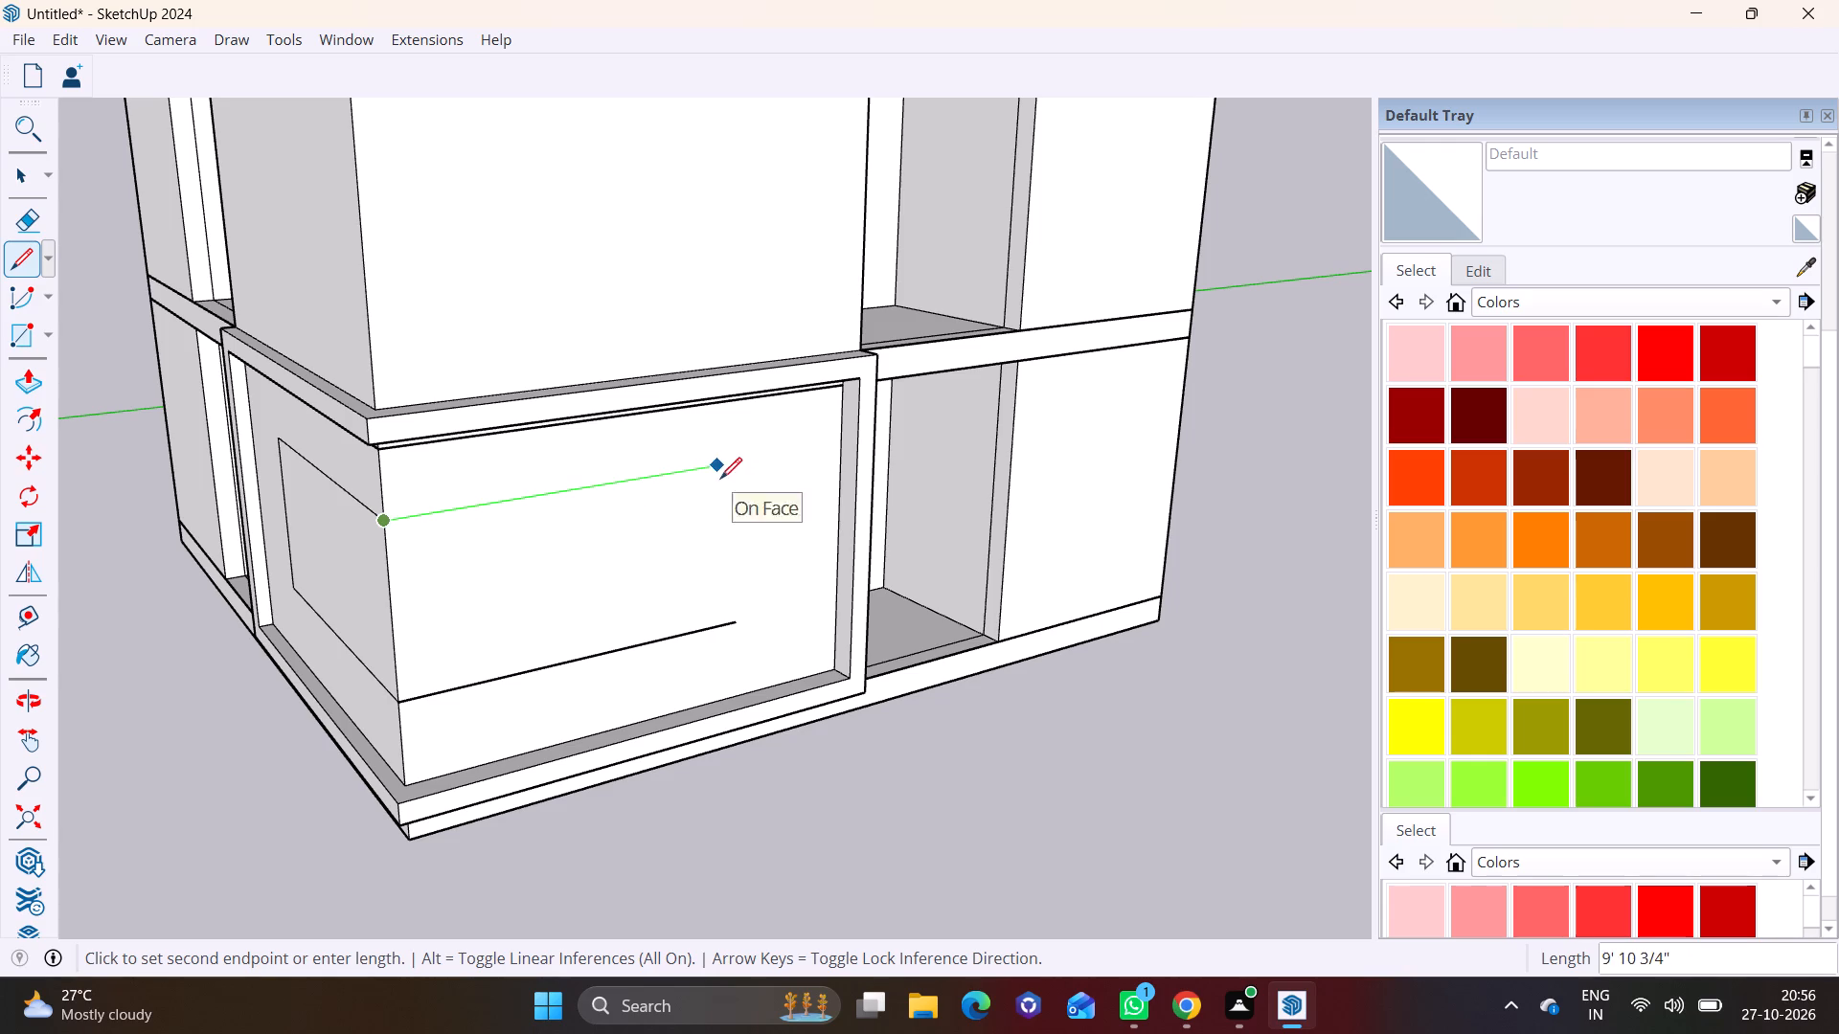
pyautogui.click(735, 473)
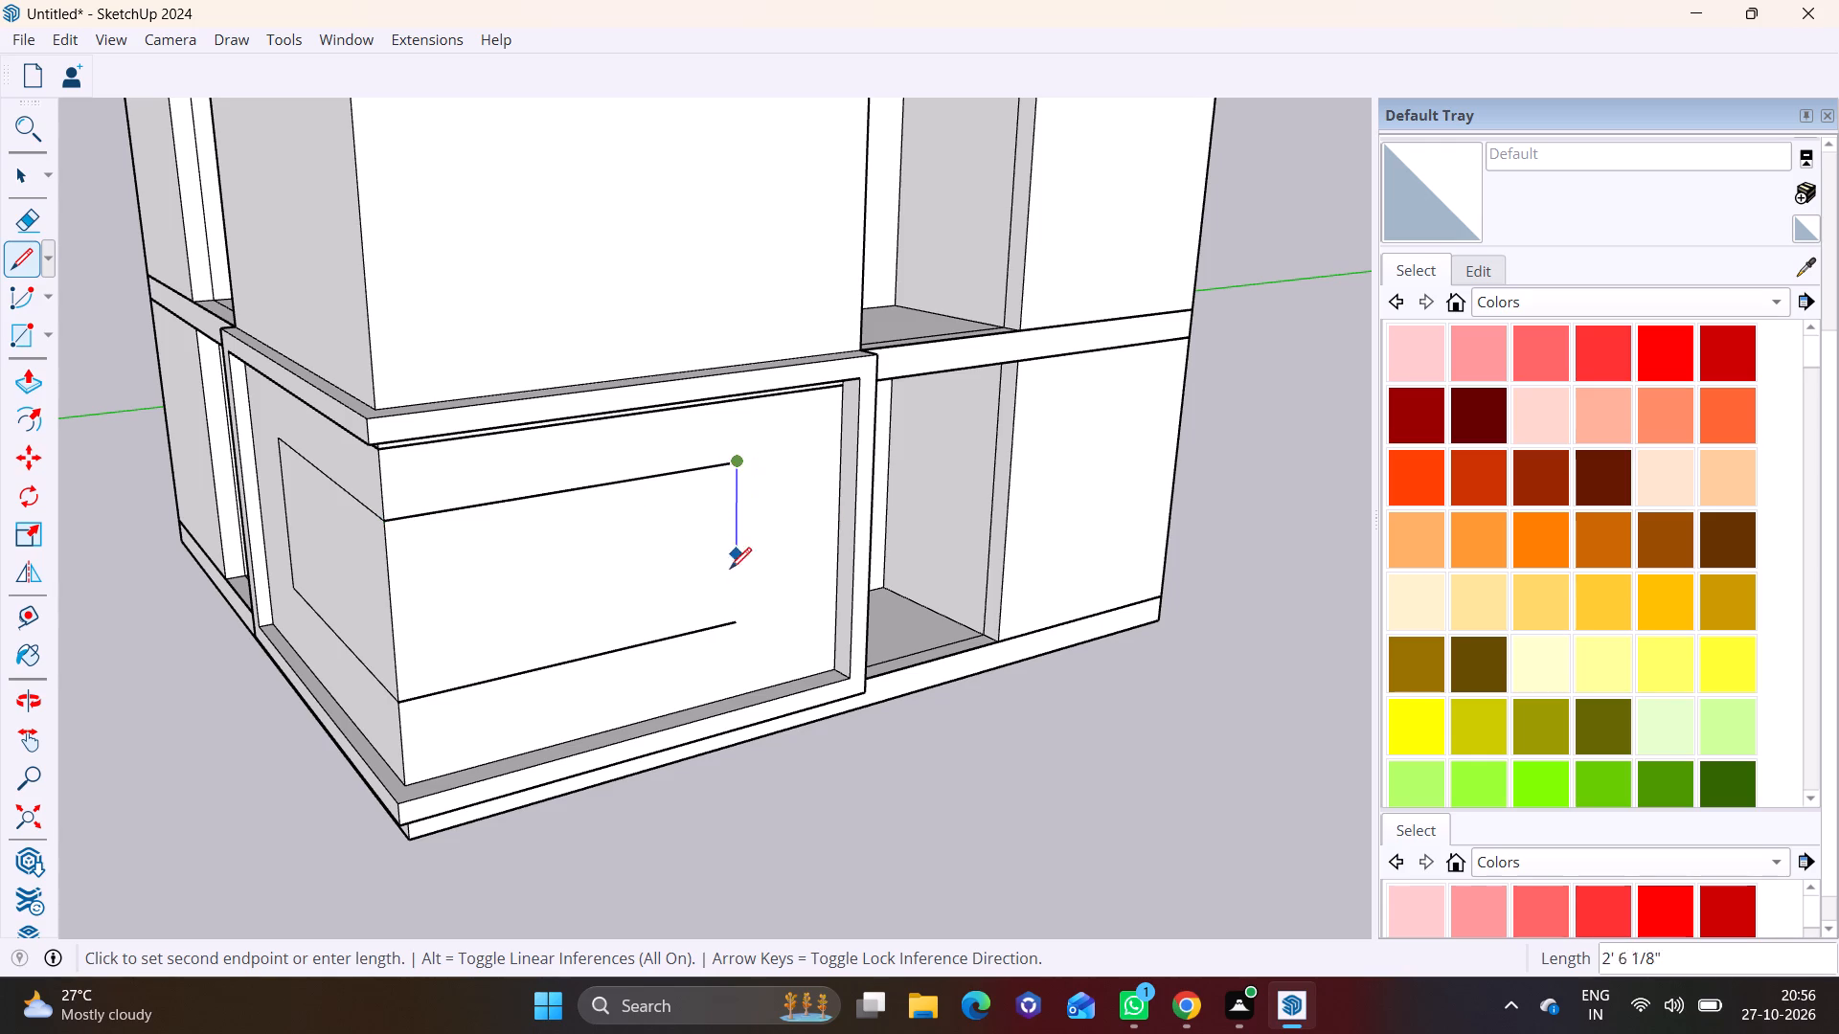
pyautogui.click(740, 620)
pyautogui.press('space')
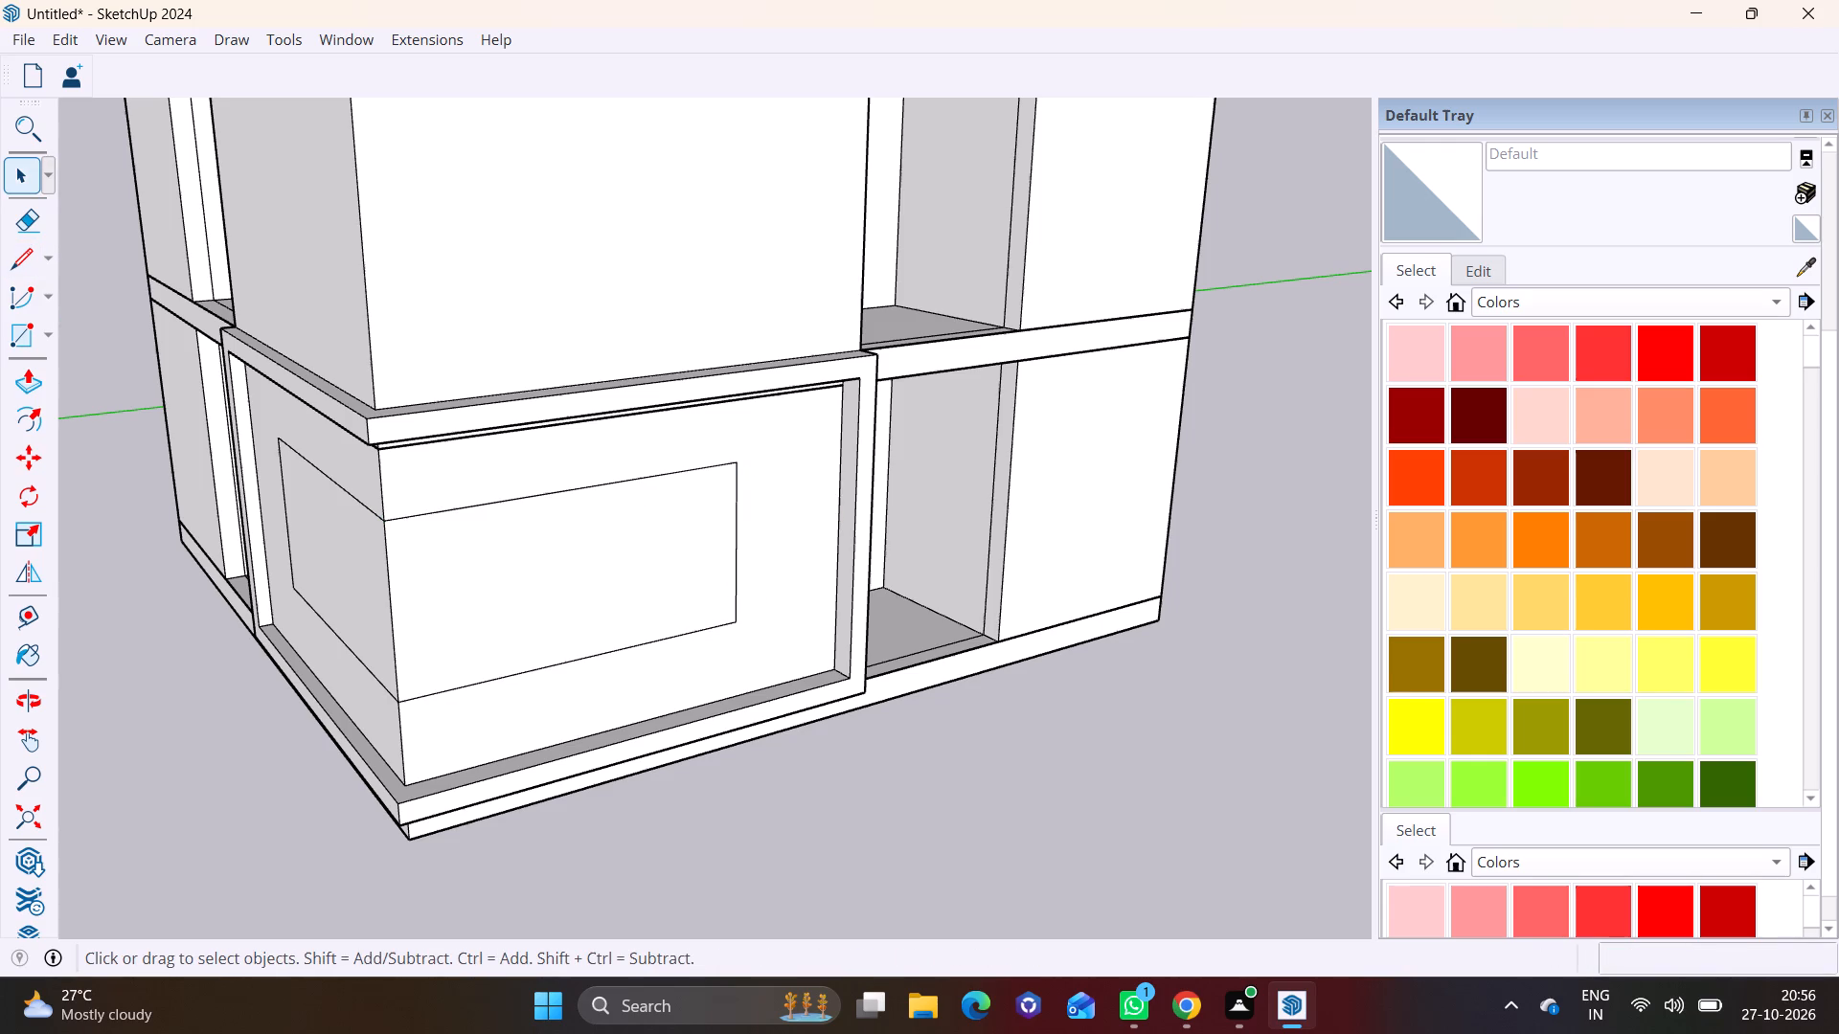
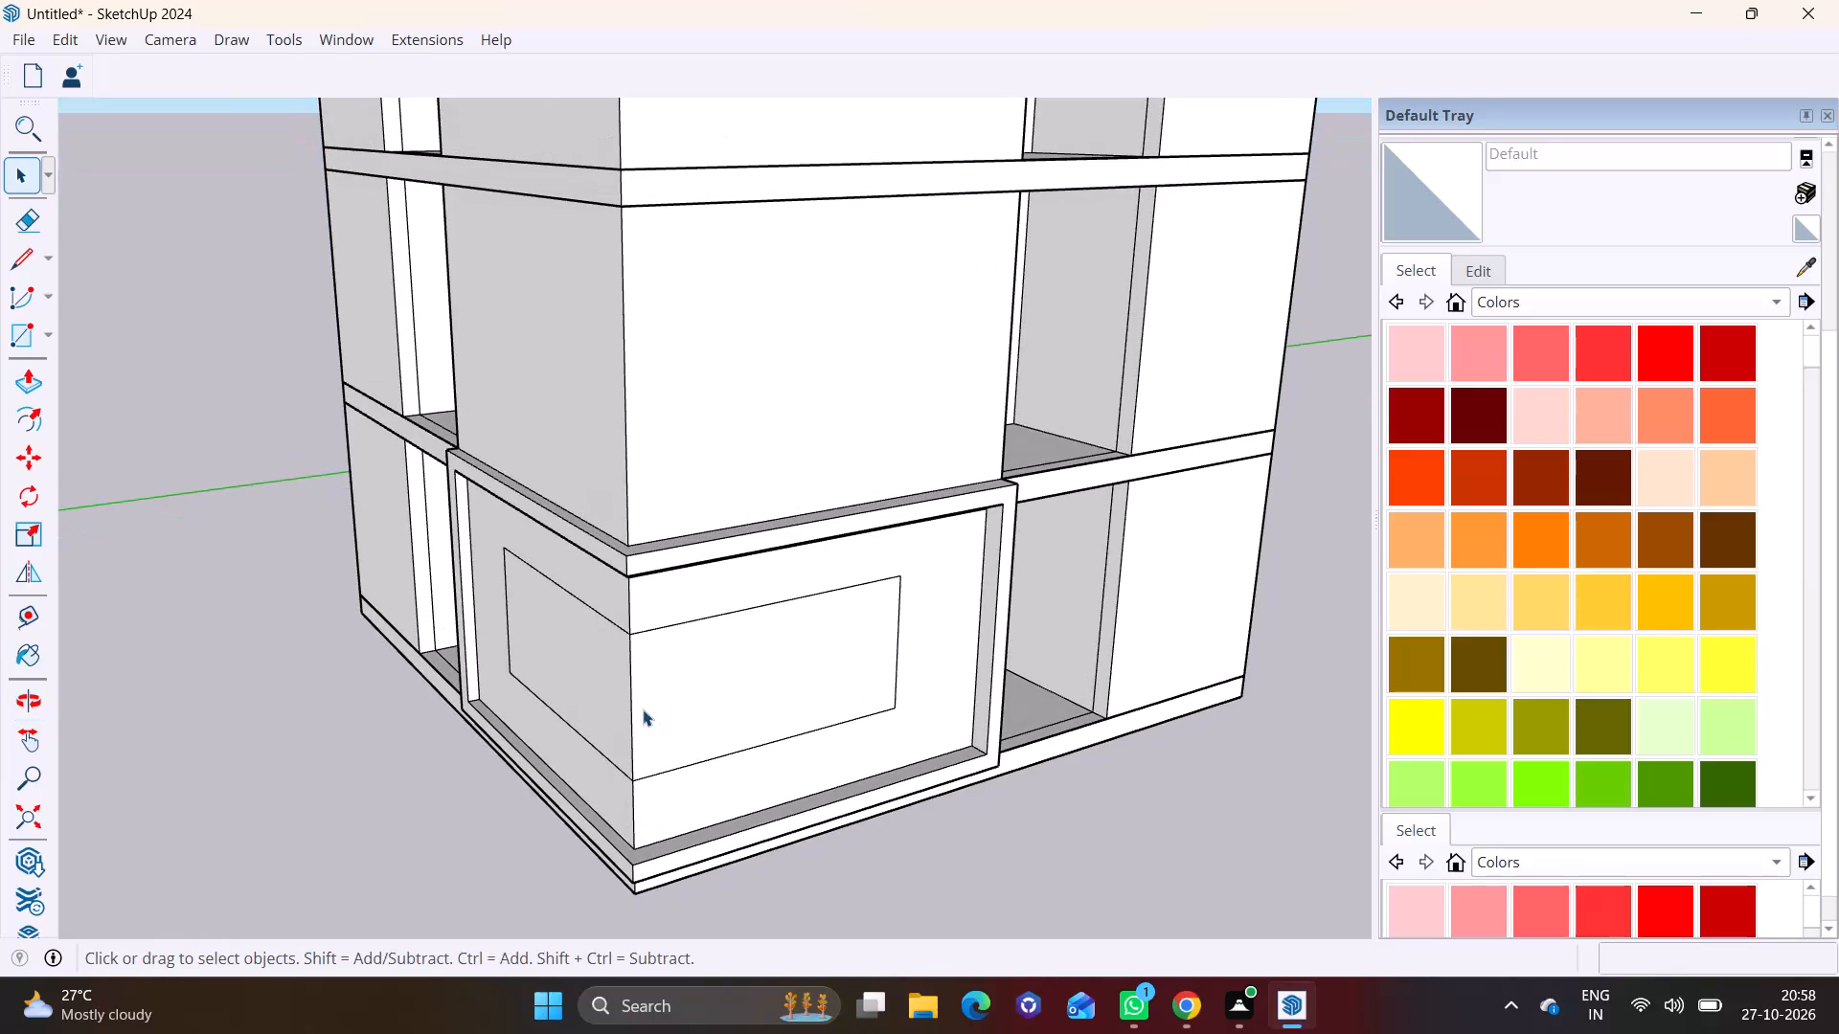
# Push/Pull the rectangular outline on the ground-floor wall right of the building corner outward about 7 1/4".
pyautogui.keyDown('shift'); pyautogui.moveTo(683, 671); pyautogui.dragTo(631, 671, button='middle'); pyautogui.keyUp('shift')
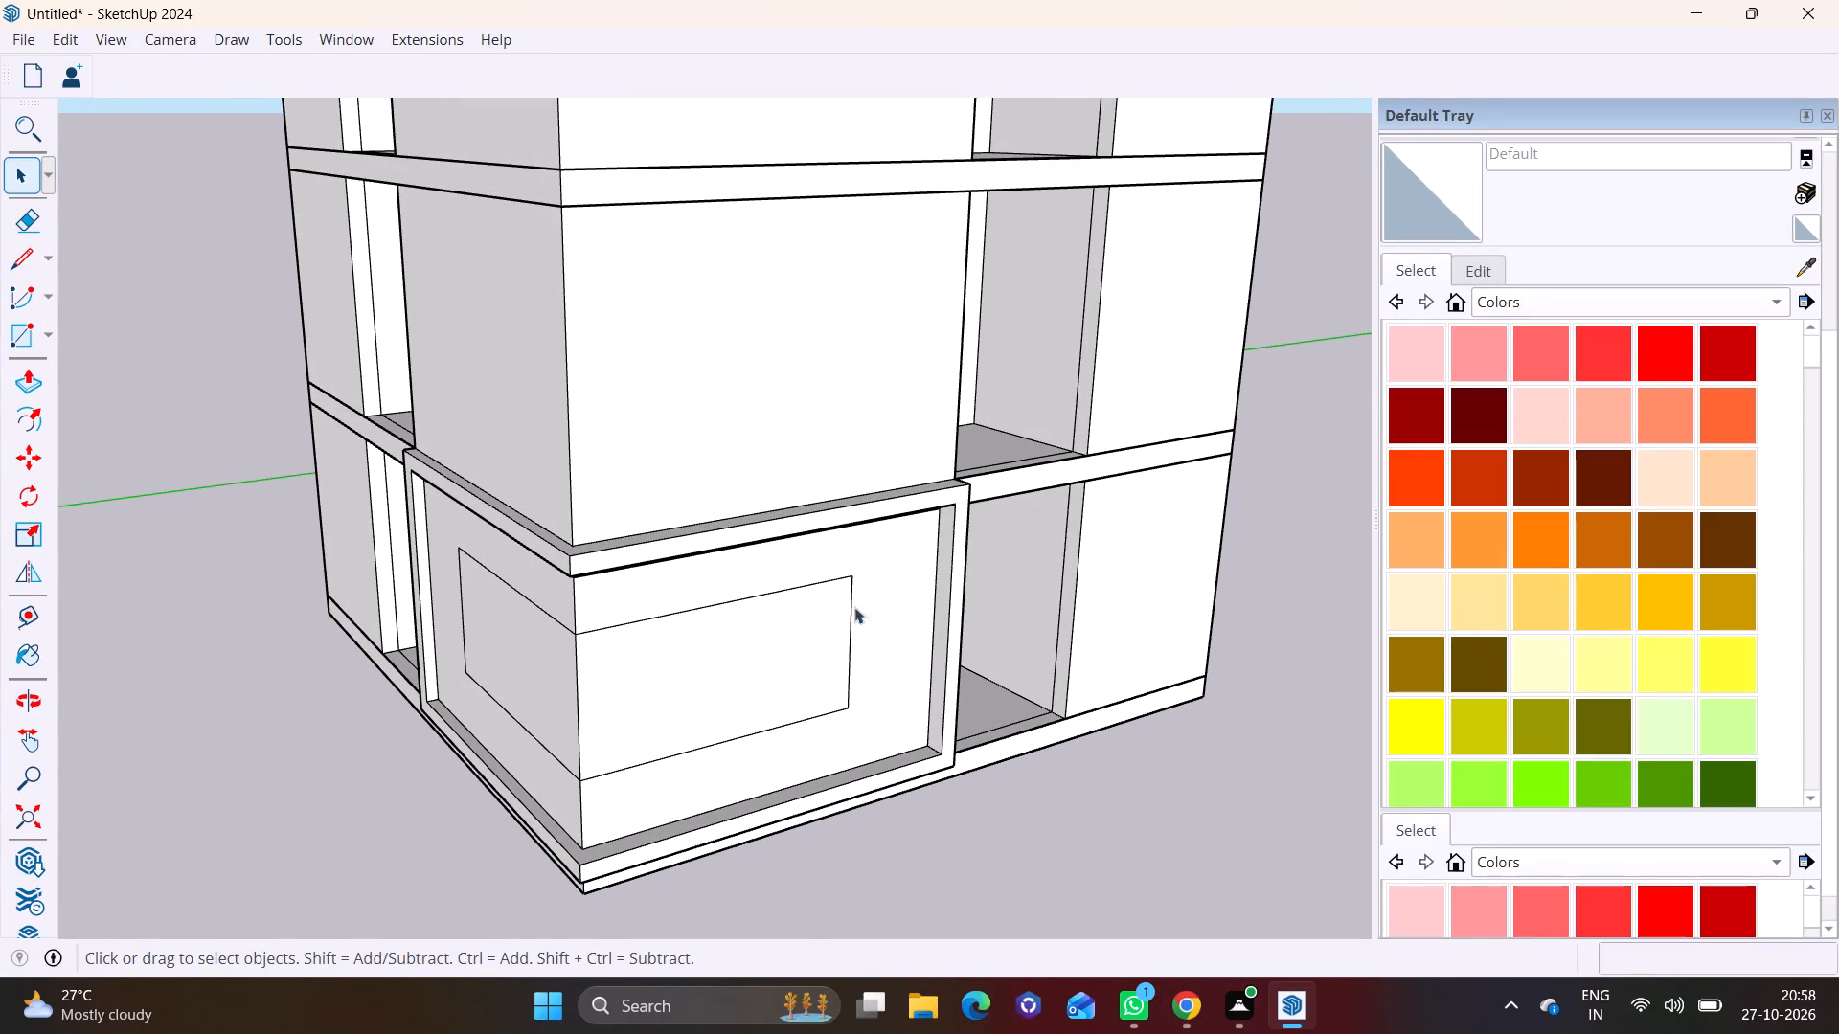
pyautogui.keyDown('shift'); pyautogui.moveTo(760, 672); pyautogui.dragTo(753, 700, button='middle'); pyautogui.keyUp('shift')
pyautogui.scroll(3, 714, 701)
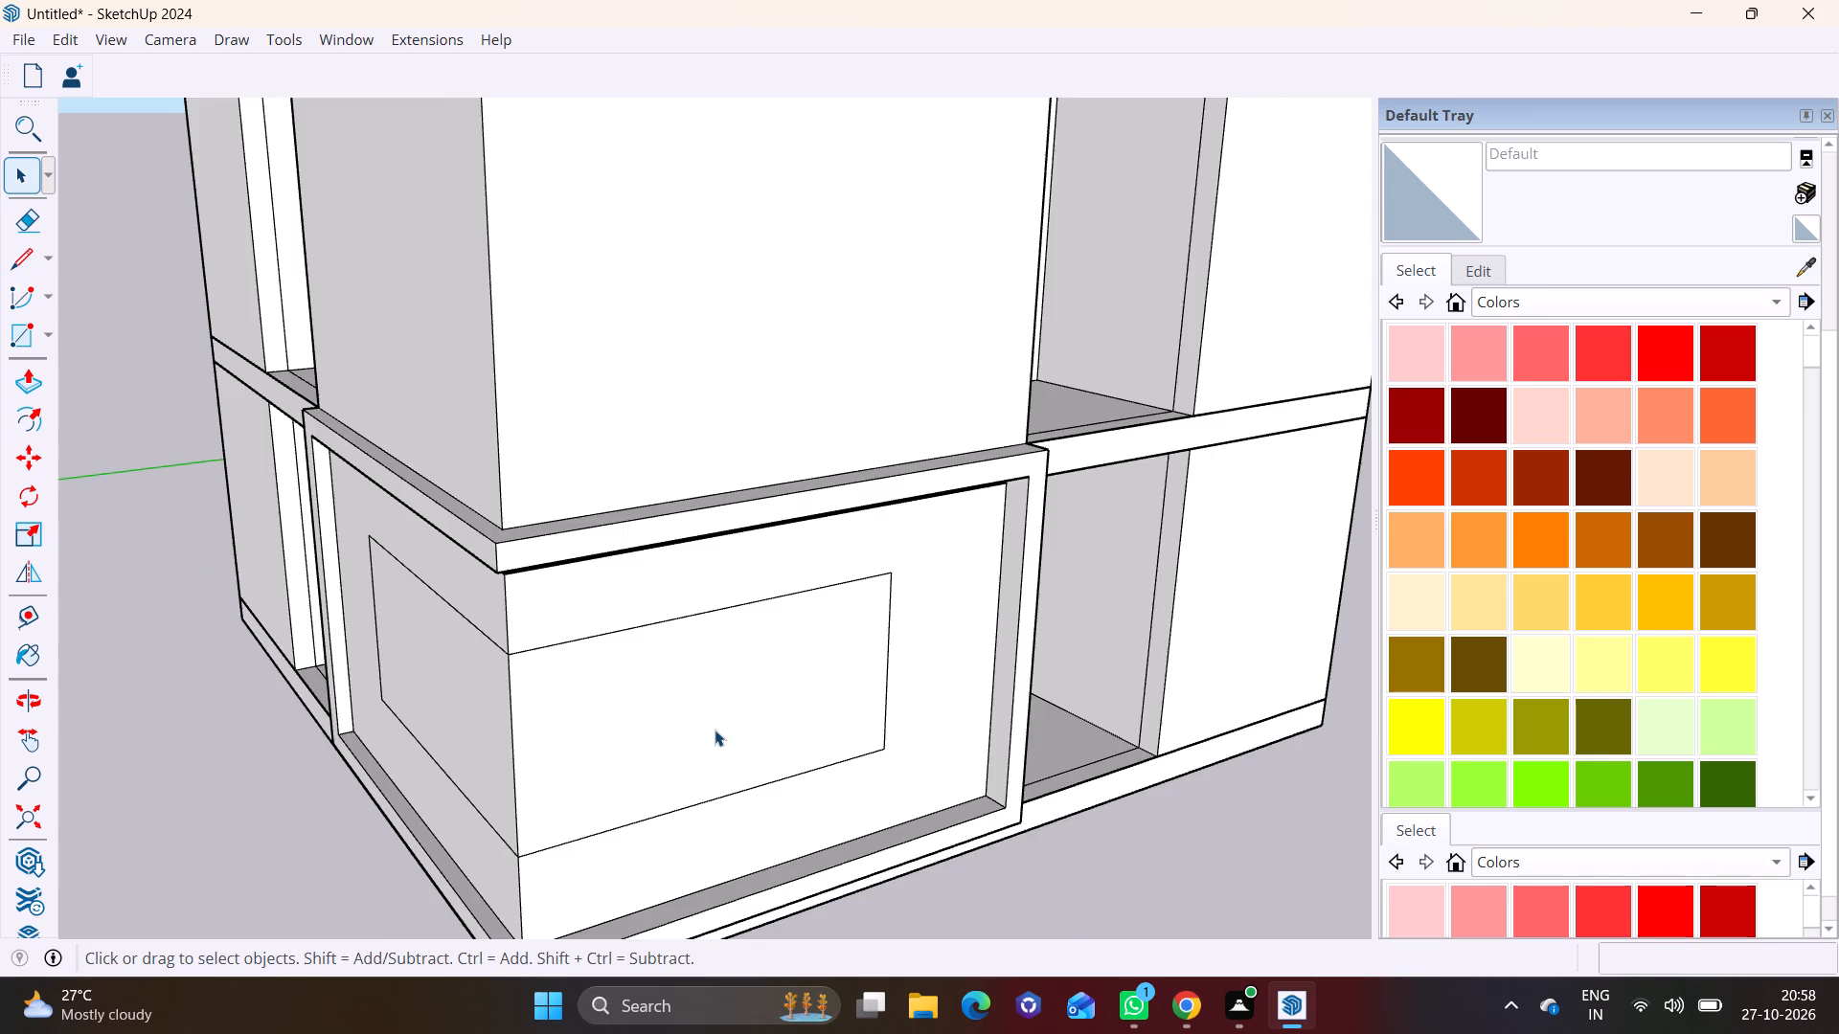
pyautogui.scroll(2, 715, 730)
pyautogui.moveTo(684, 722); pyautogui.dragTo(506, 748, button='middle')
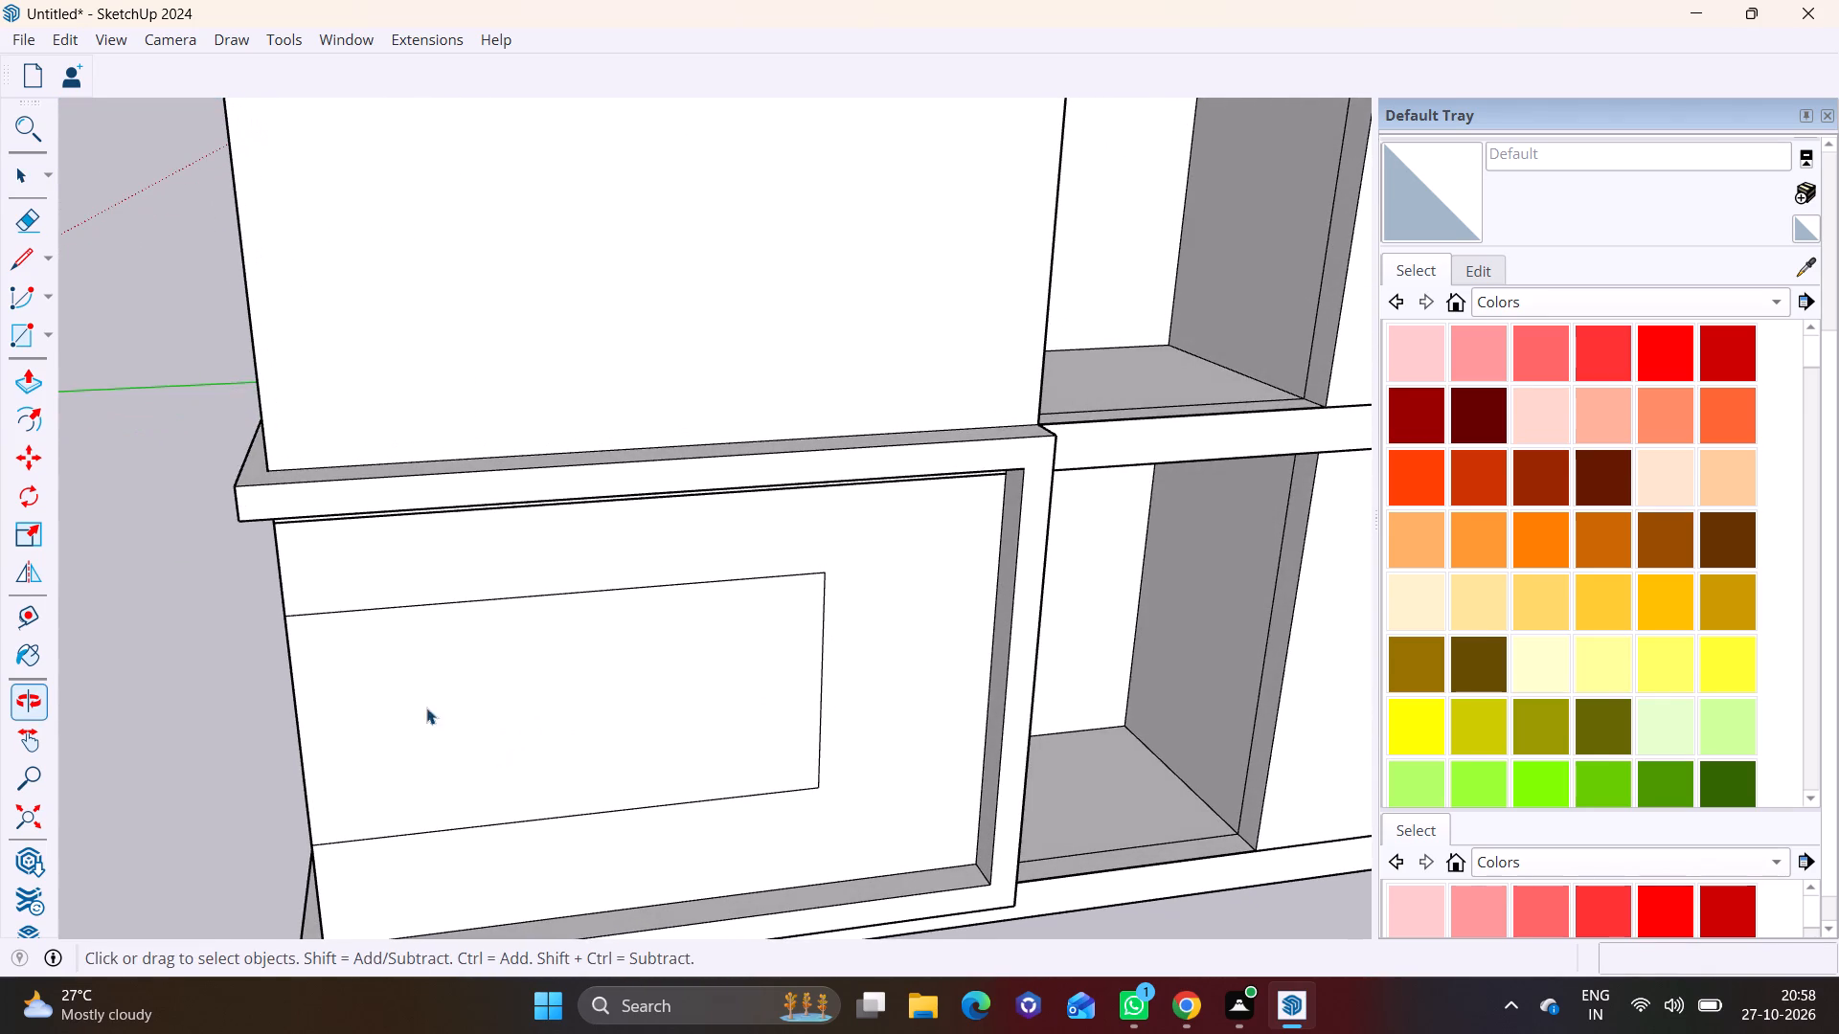
pyautogui.scroll(-1, 351, 605)
pyautogui.keyDown('shift'); pyautogui.moveTo(401, 618); pyautogui.dragTo(571, 618, button='middle'); pyautogui.keyUp('shift')
pyautogui.keyDown('shift'); pyautogui.scroll(-1, 571, 618); pyautogui.keyUp('shift')
pyautogui.click(13, 386)
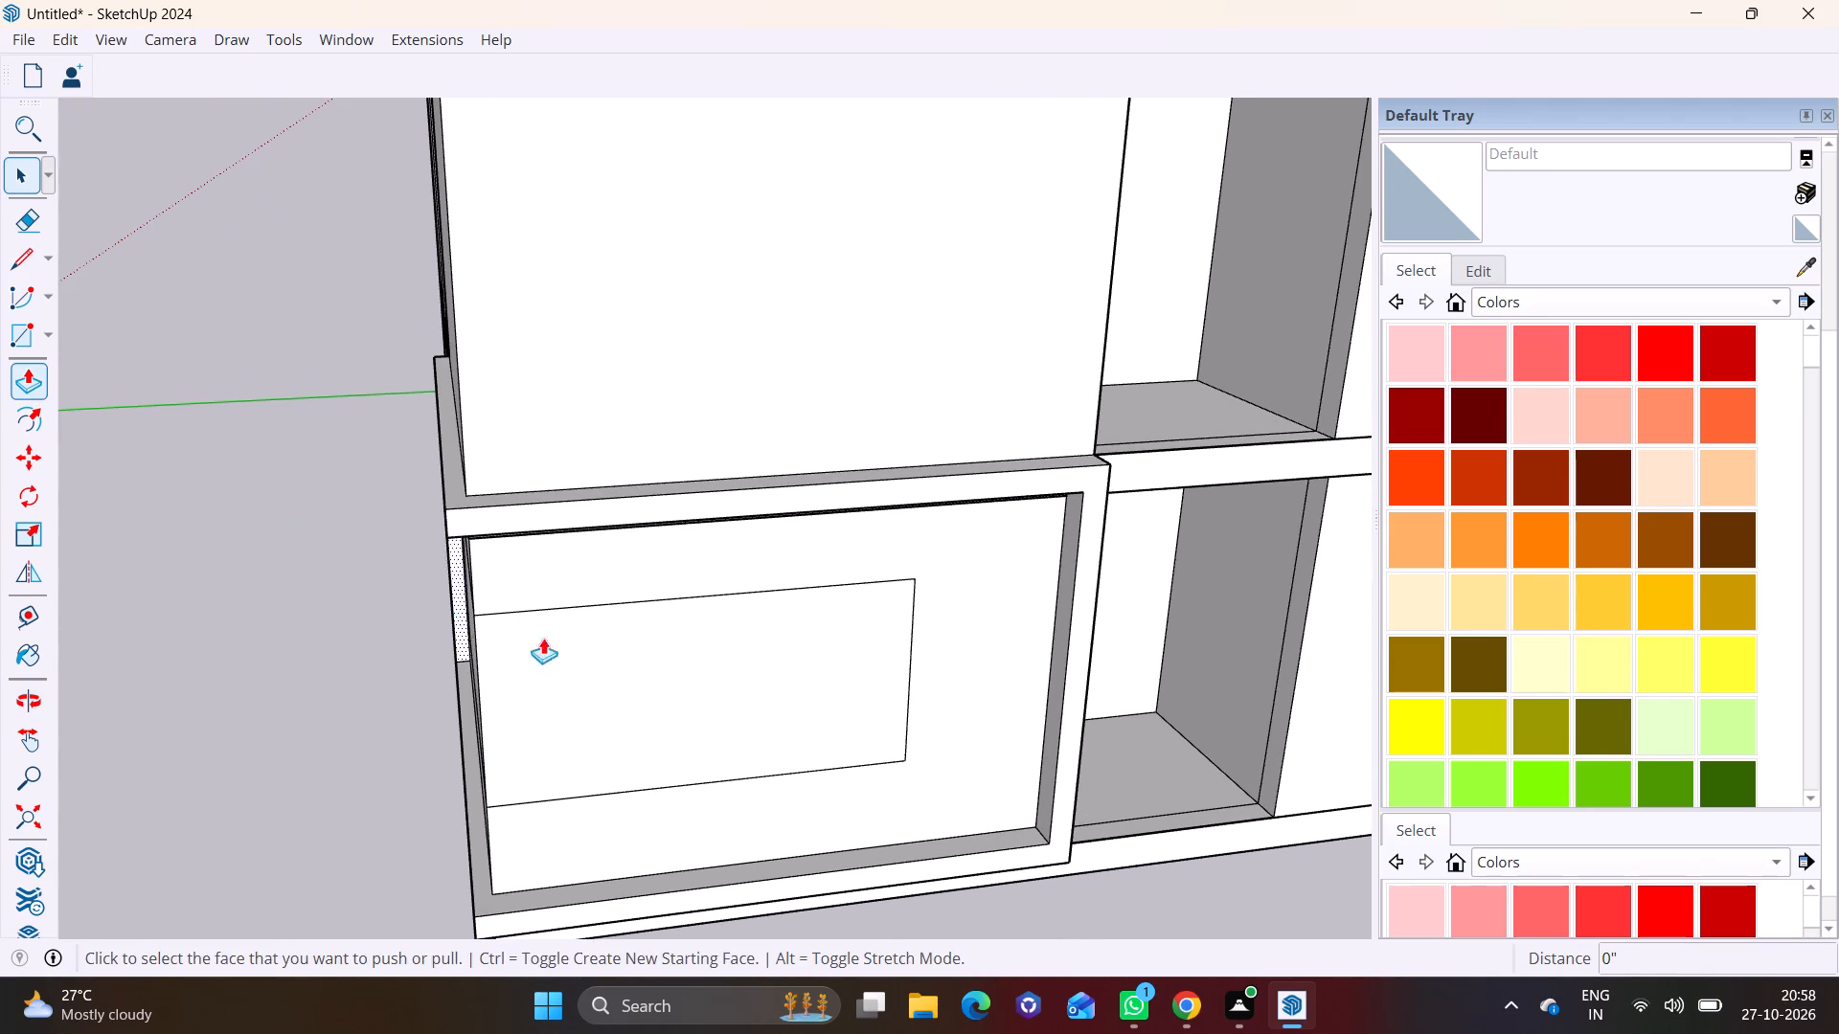
pyautogui.click(602, 648)
pyautogui.click(606, 659)
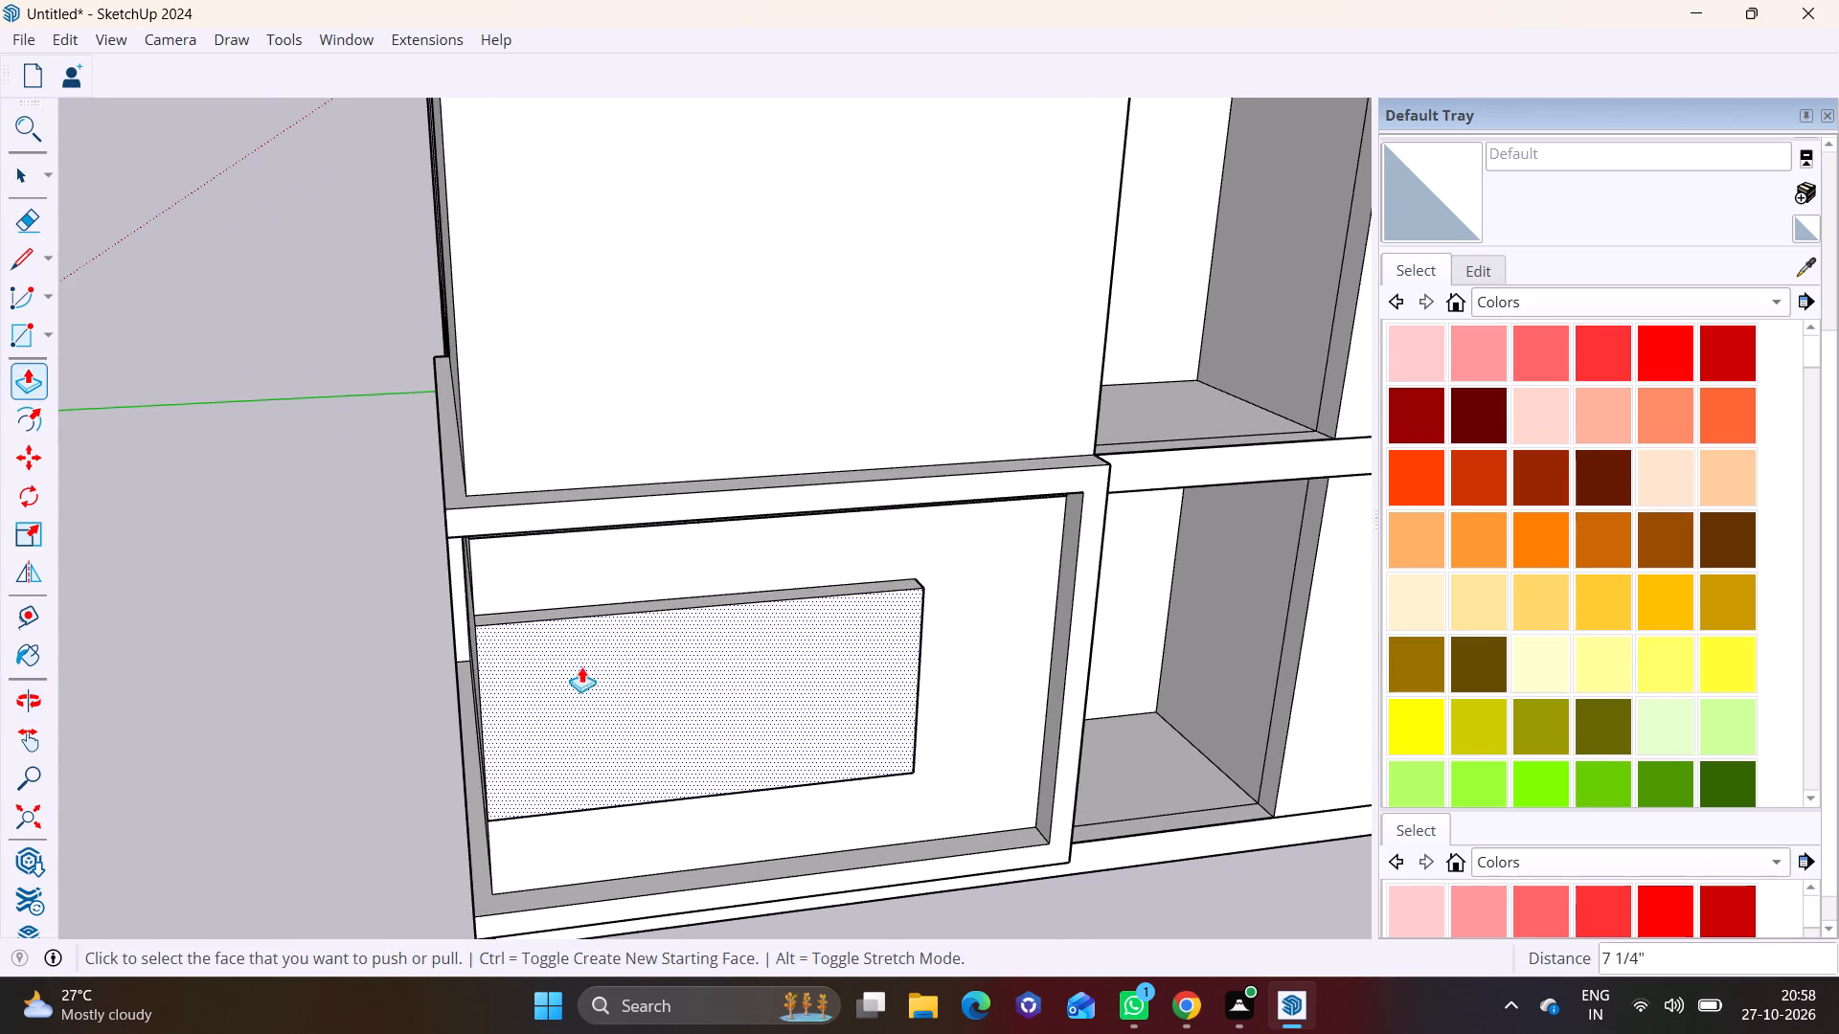
# Push/Pull the matching rectangle on the ground-floor wall left of the corner outward so both projecting panels meet at the corner.
pyautogui.moveTo(595, 662); pyautogui.dragTo(901, 690, button='middle')
pyautogui.click(738, 706)
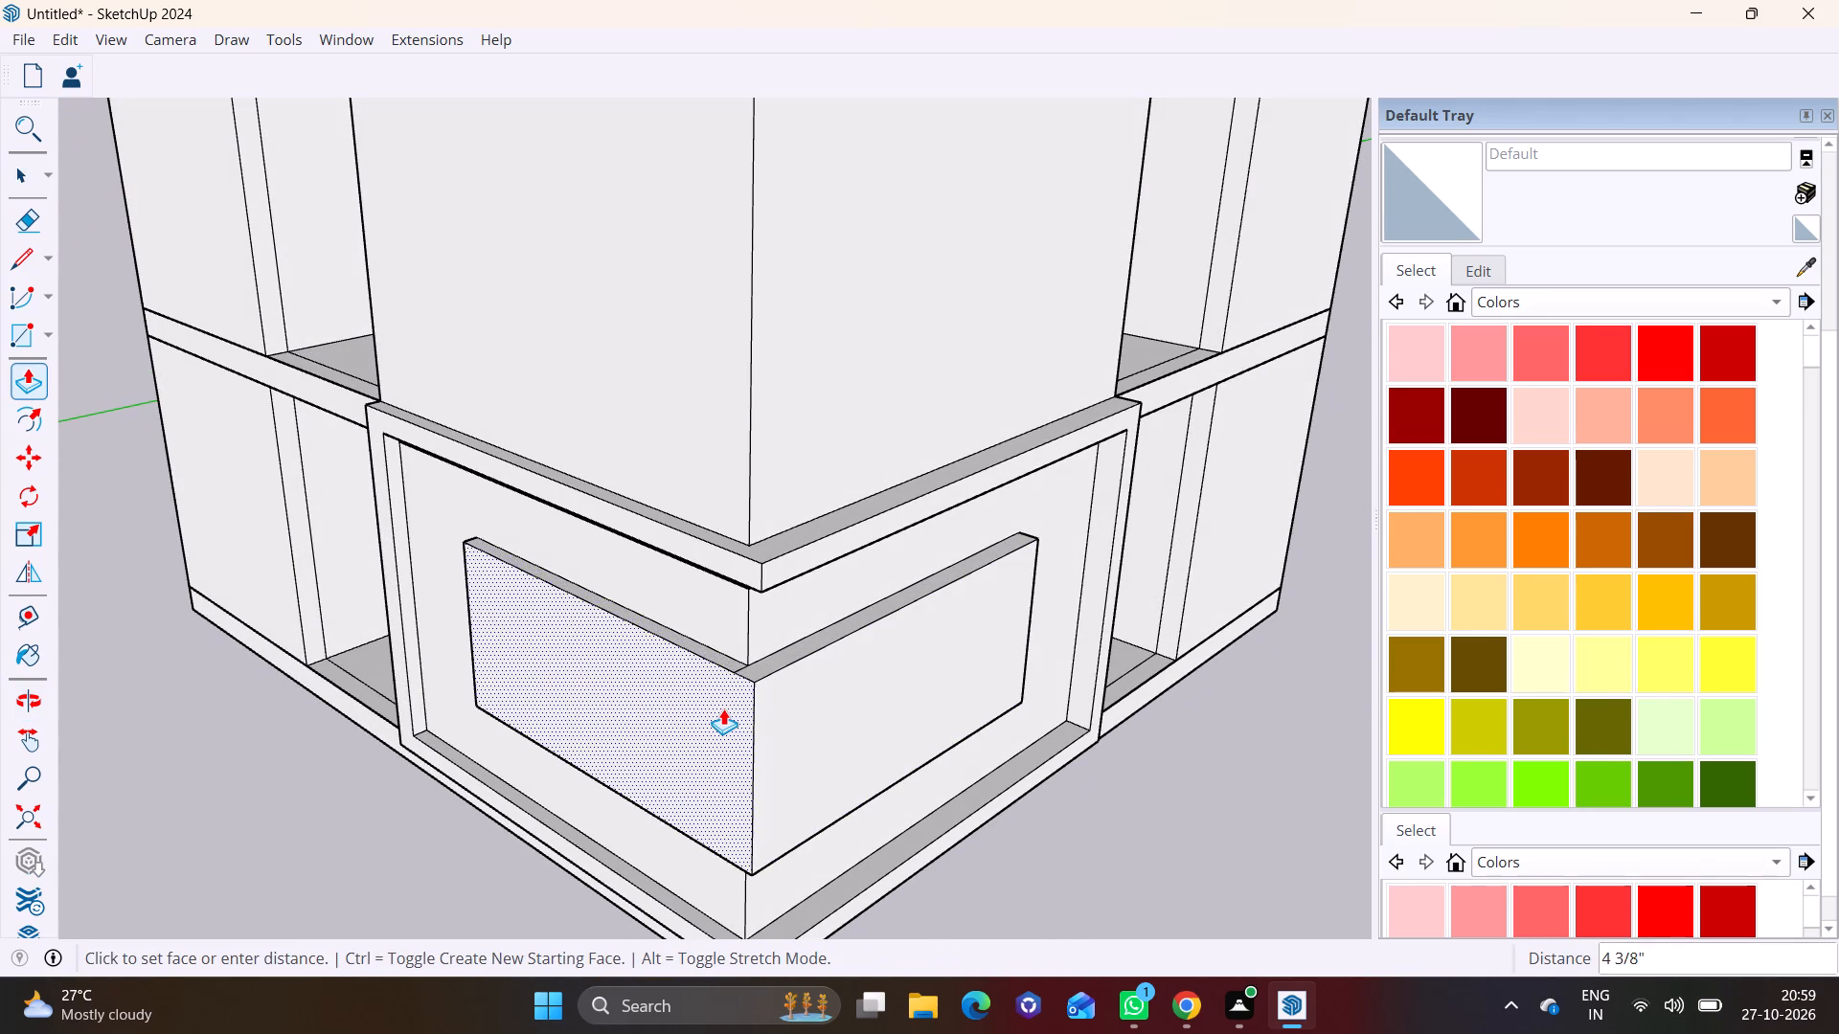
pyautogui.click(715, 714)
# Erase the leftover corner edge segments on the top and underside of the projecting wraparound panel.
pyautogui.moveTo(774, 697); pyautogui.dragTo(709, 697, button='middle')
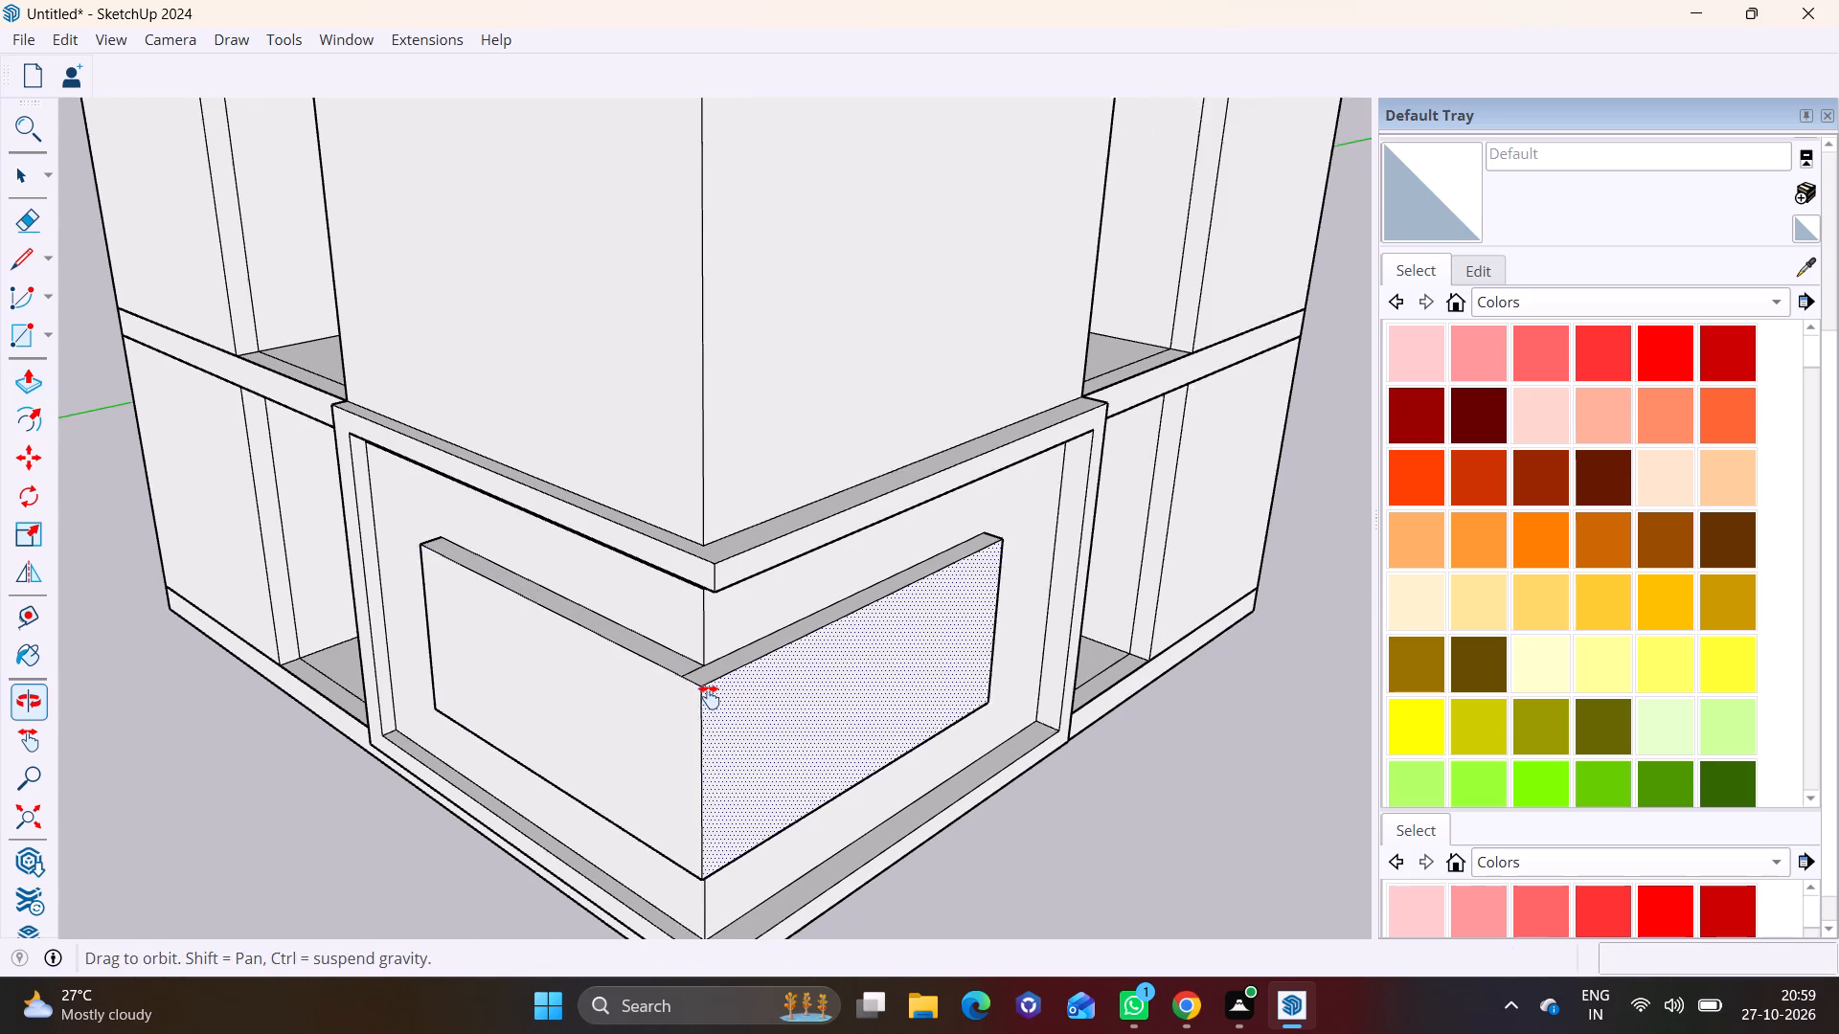
pyautogui.moveTo(709, 697); pyautogui.dragTo(639, 697, button='middle')
pyautogui.press('space')
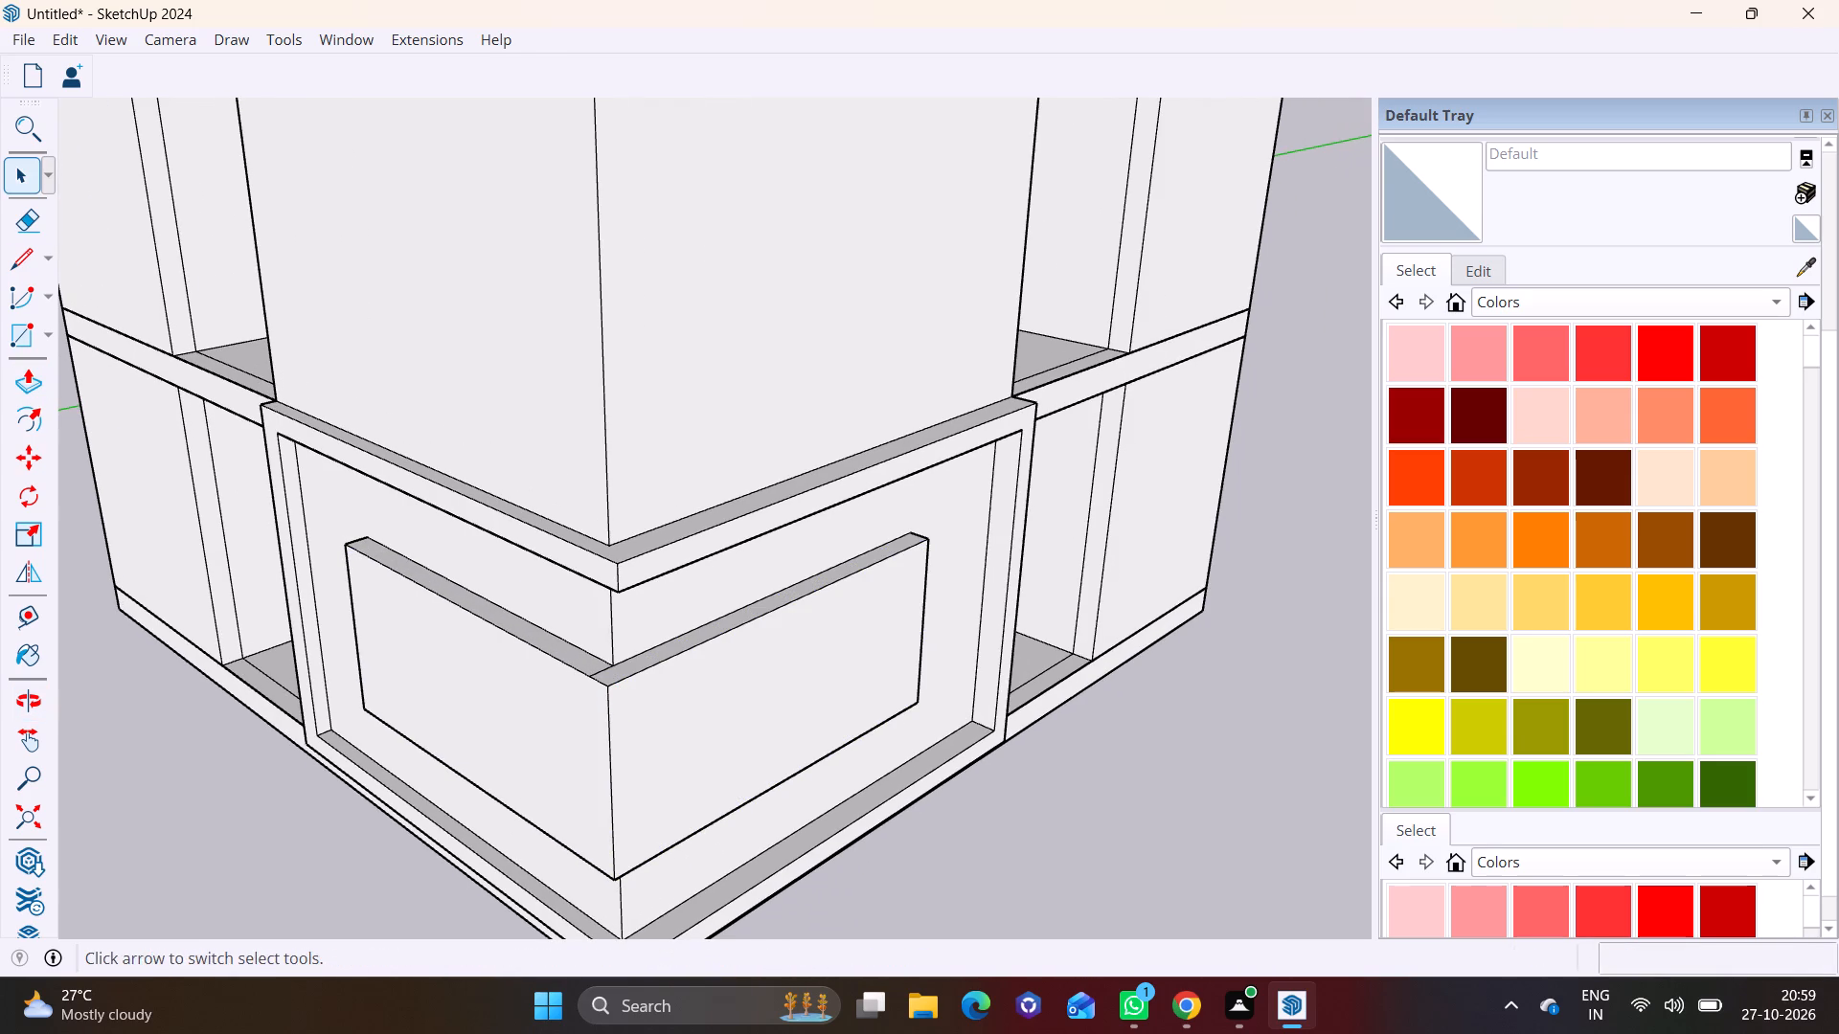
pyautogui.click(29, 210)
pyautogui.scroll(3, 581, 663)
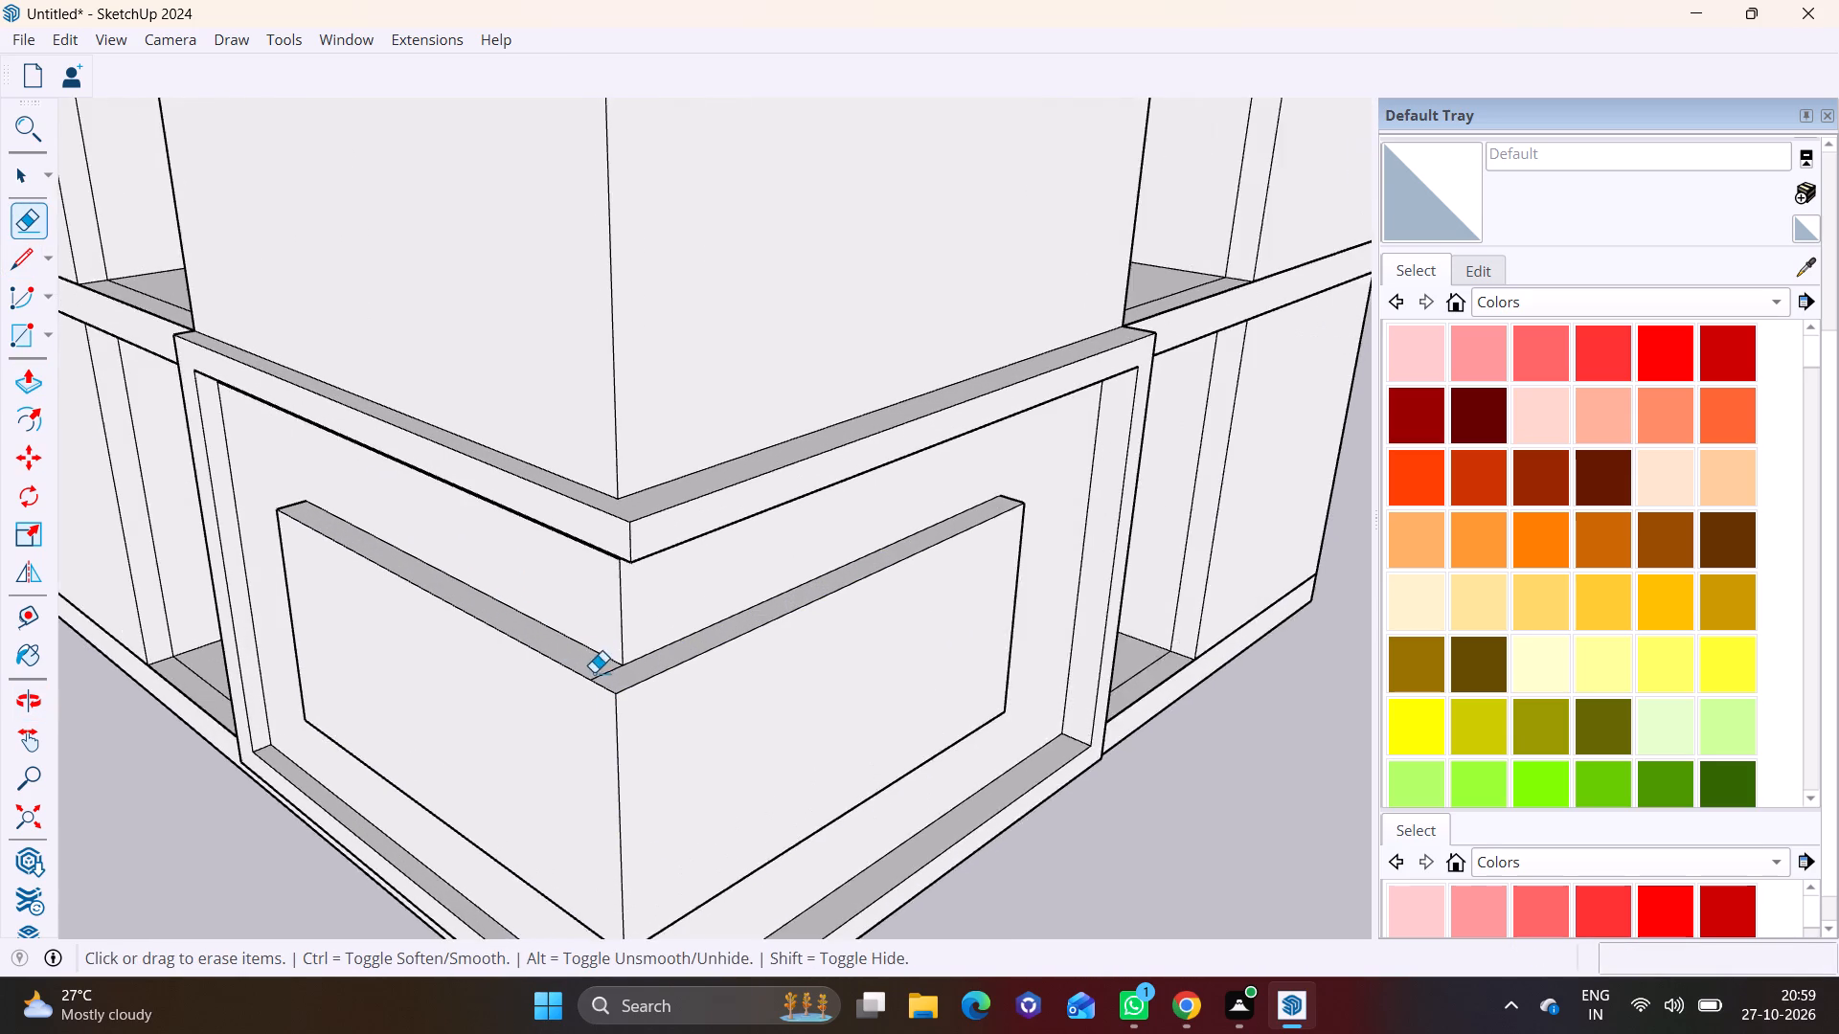
pyautogui.scroll(3, 594, 672)
pyautogui.click(599, 675)
pyautogui.scroll(-7, 613, 680)
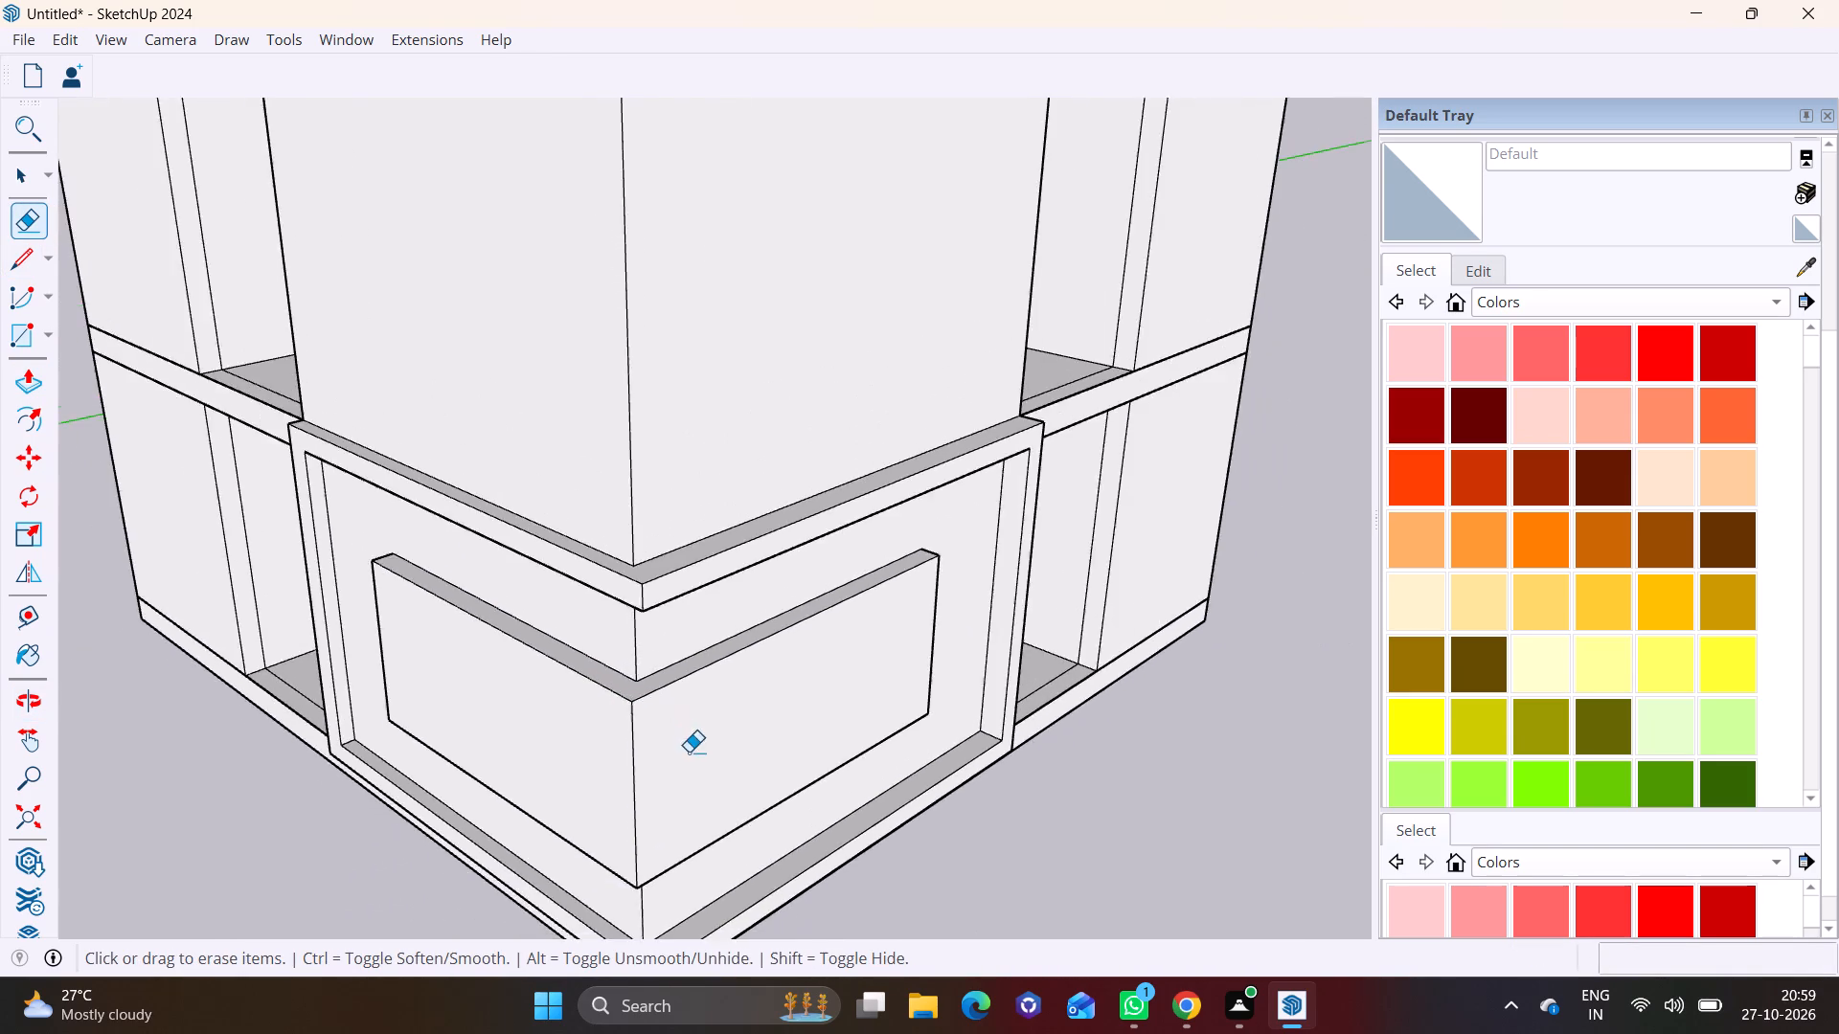
pyautogui.moveTo(692, 753); pyautogui.dragTo(677, 498, button='middle')
pyautogui.moveTo(671, 725); pyautogui.dragTo(642, 483, button='middle')
pyautogui.scroll(6, 603, 411)
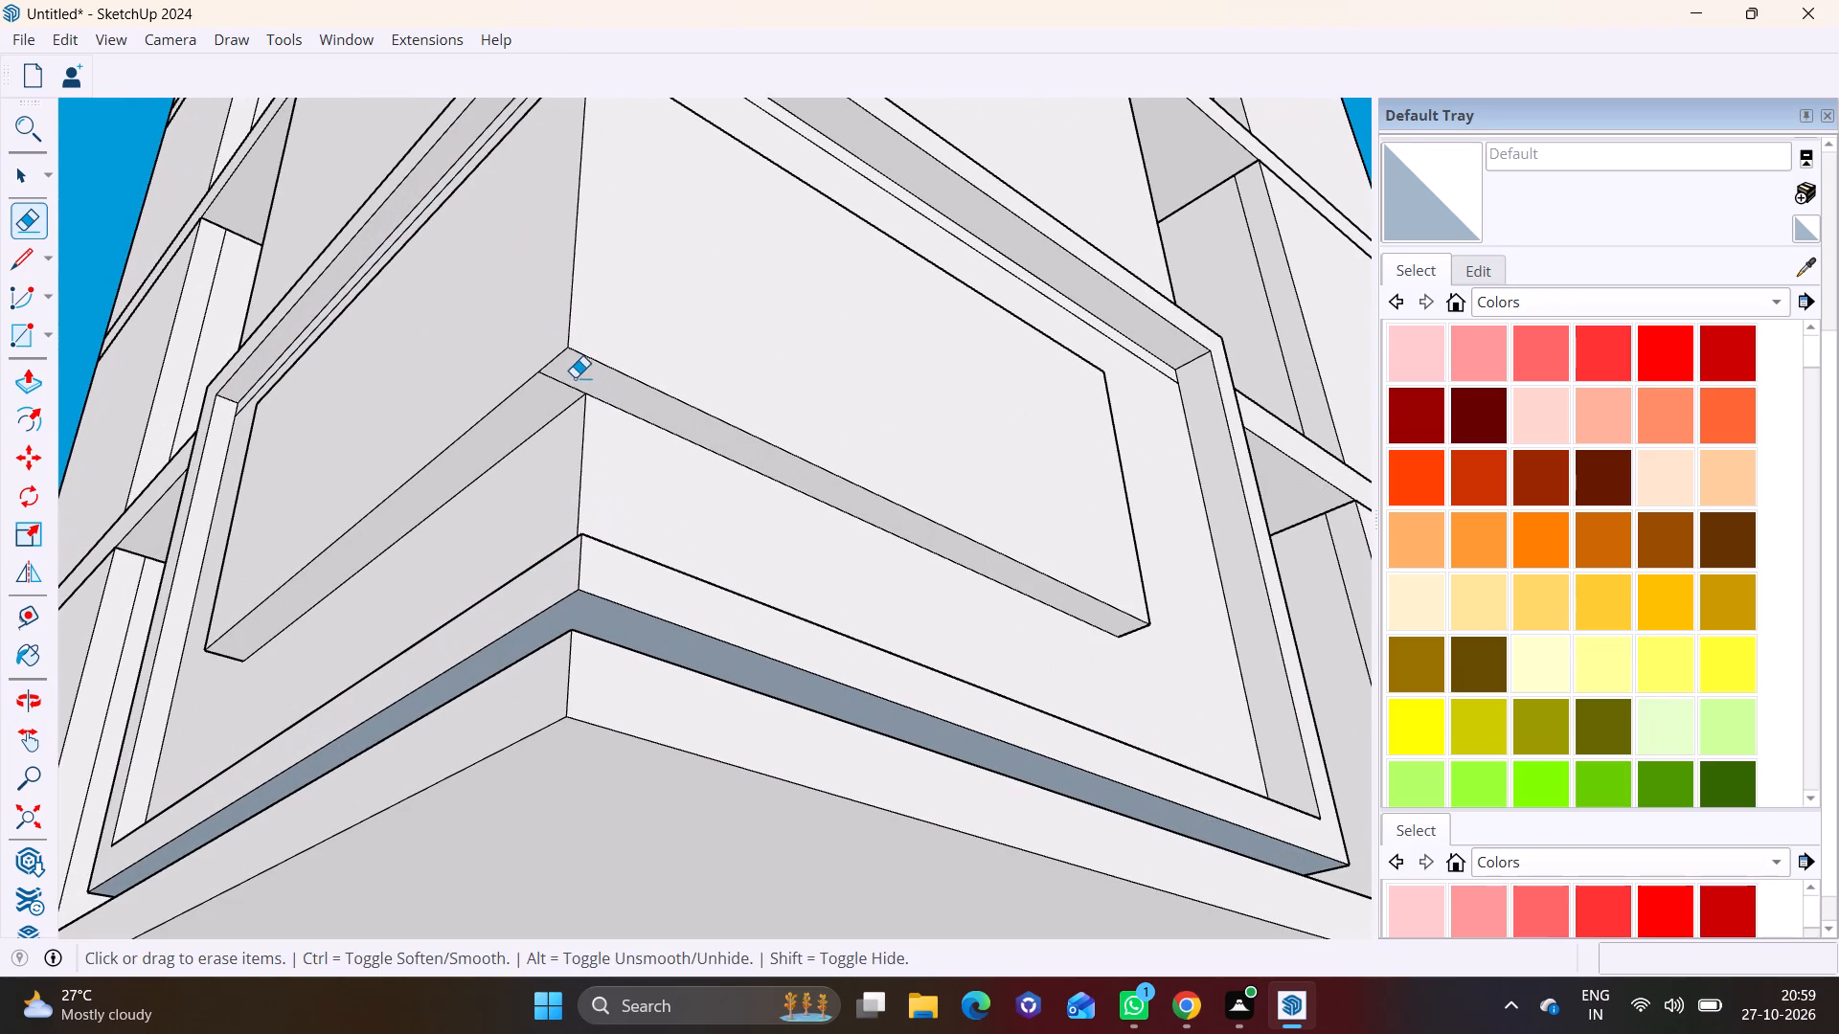
pyautogui.click(558, 381)
# Outline a rectangle about 9' 8" wide and 5' 9" high on the wall right of the corner, one storey above the panel, starting from the corner edge.
pyautogui.scroll(-8, 739, 408)
pyautogui.moveTo(734, 365); pyautogui.dragTo(738, 564, button='middle')
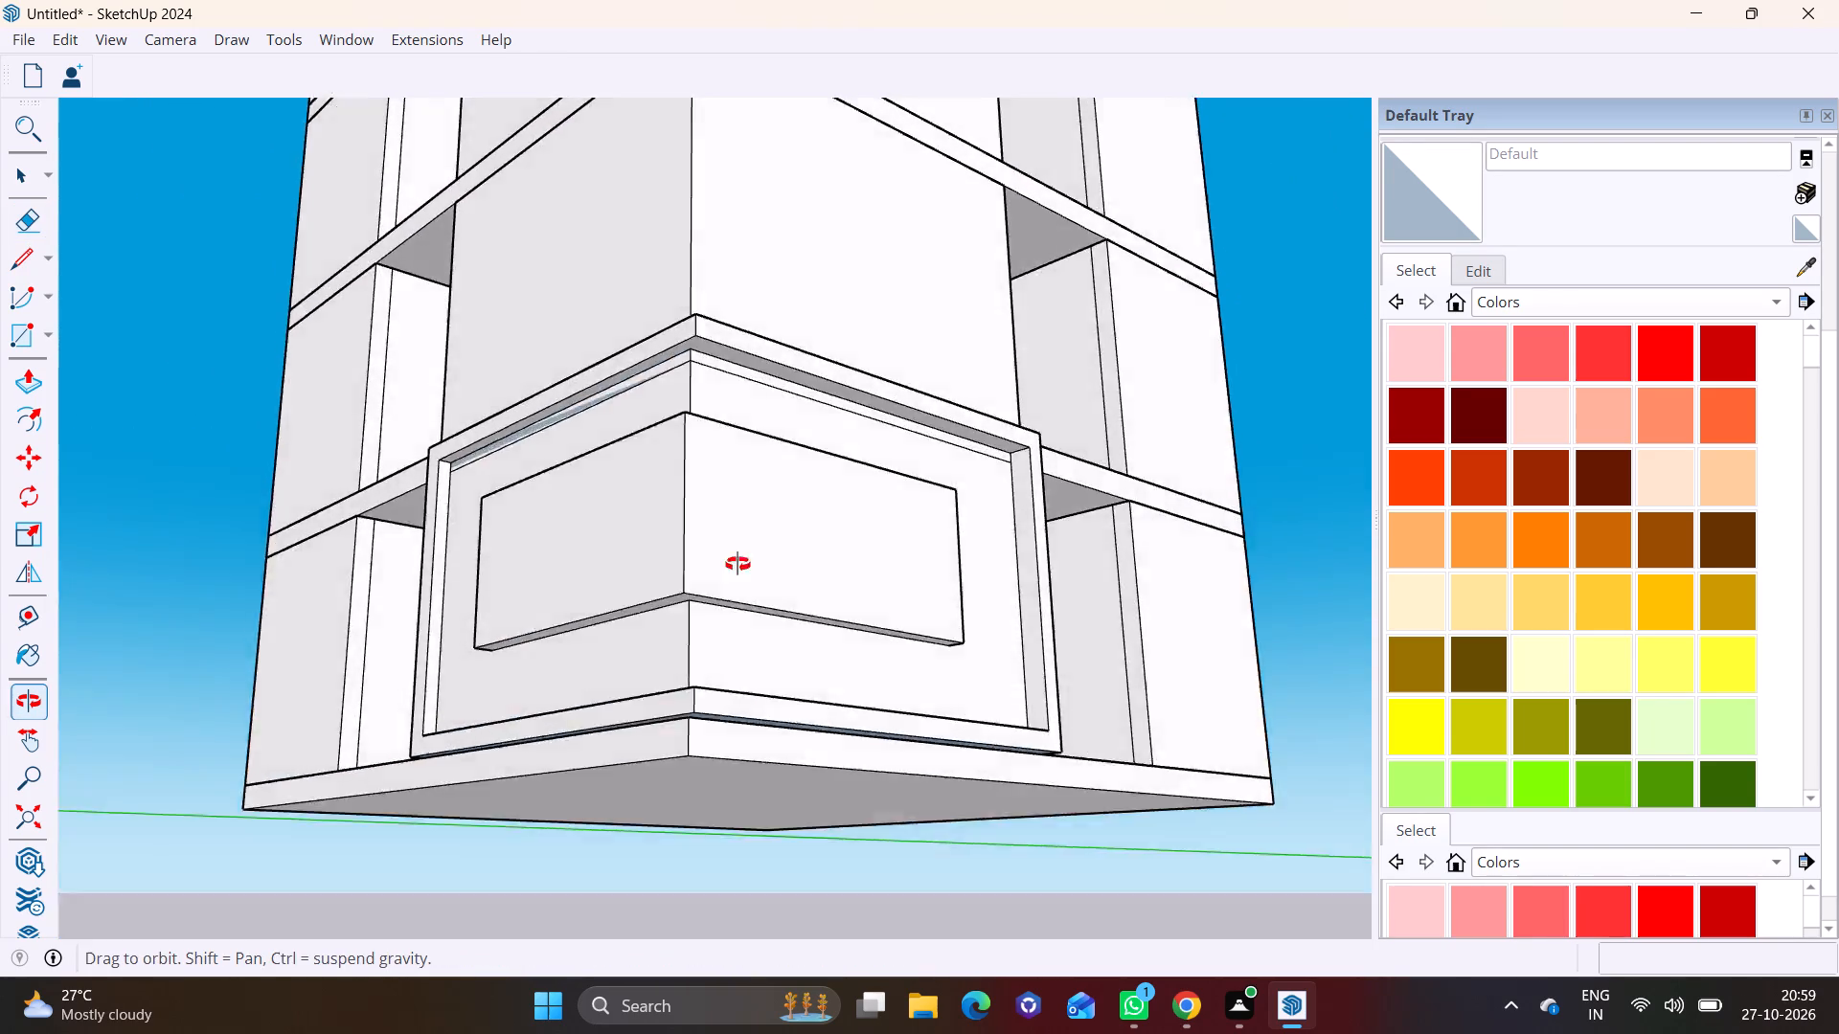
pyautogui.moveTo(738, 564); pyautogui.dragTo(738, 632, button='middle')
pyautogui.moveTo(736, 558); pyautogui.dragTo(738, 741, button='middle')
pyautogui.moveTo(703, 481); pyautogui.dragTo(703, 532, button='middle')
pyautogui.click(29, 260)
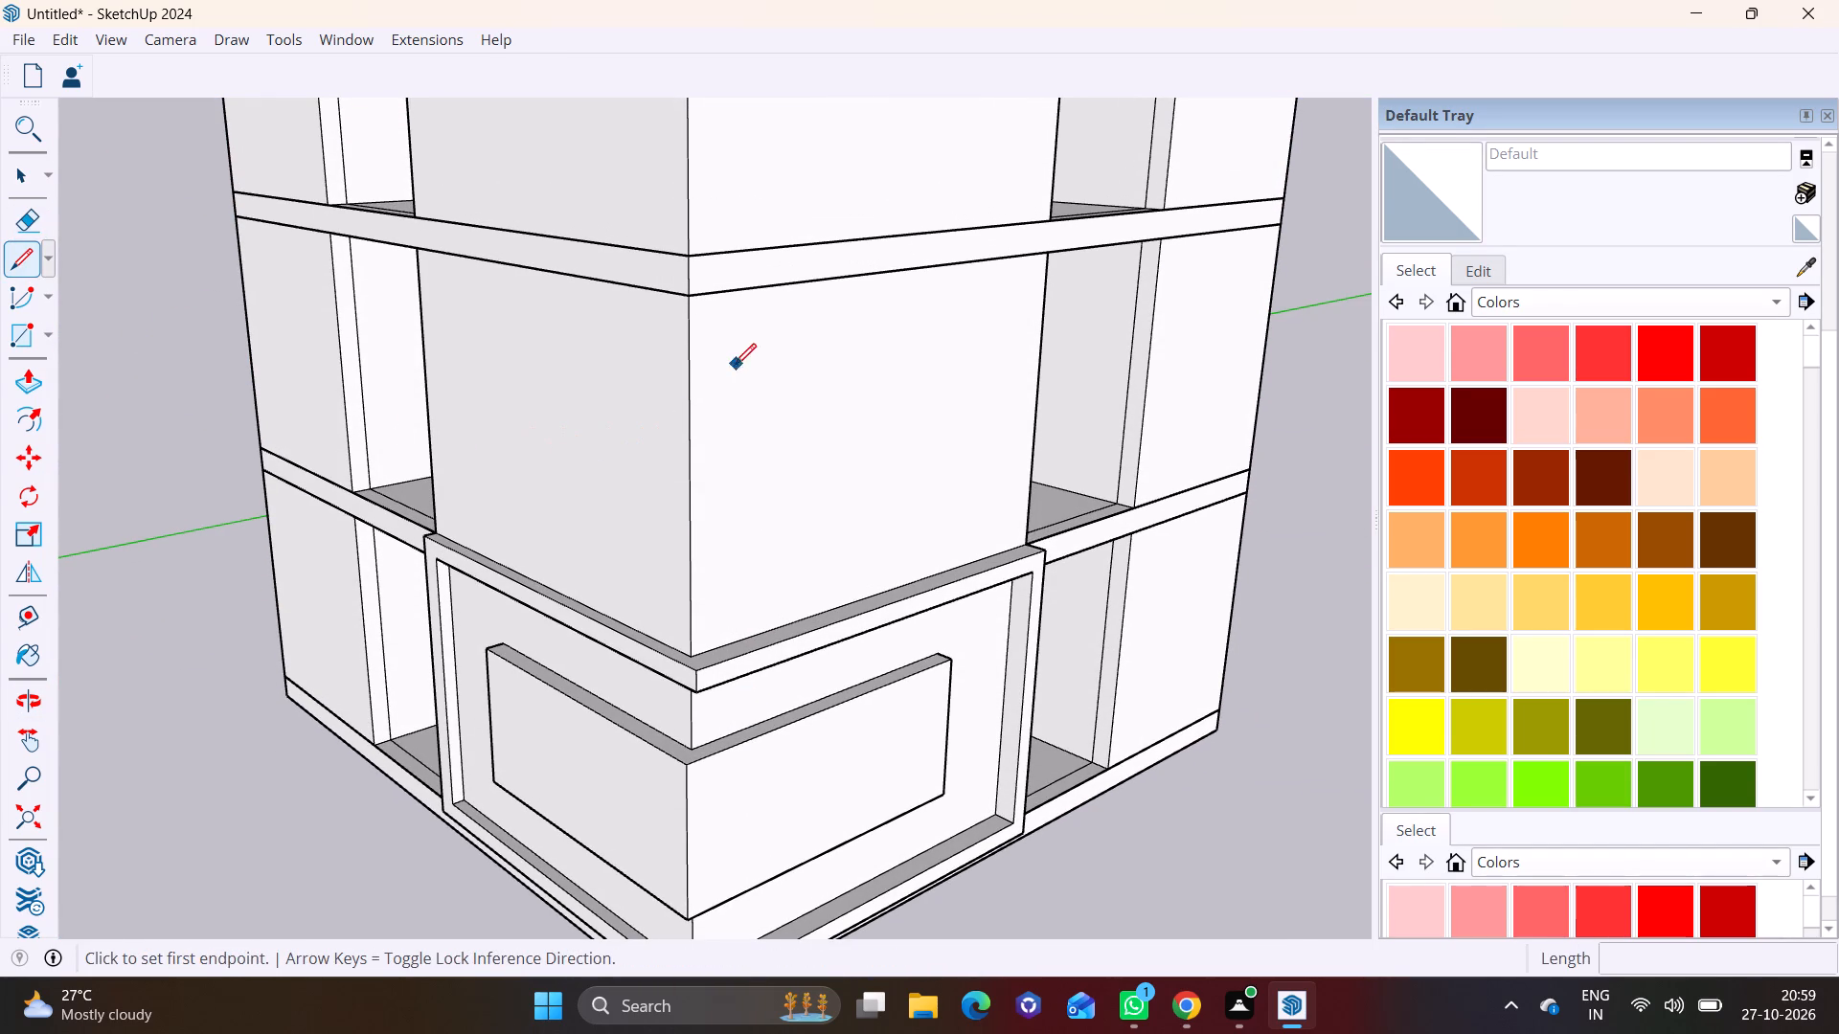
pyautogui.click(688, 374)
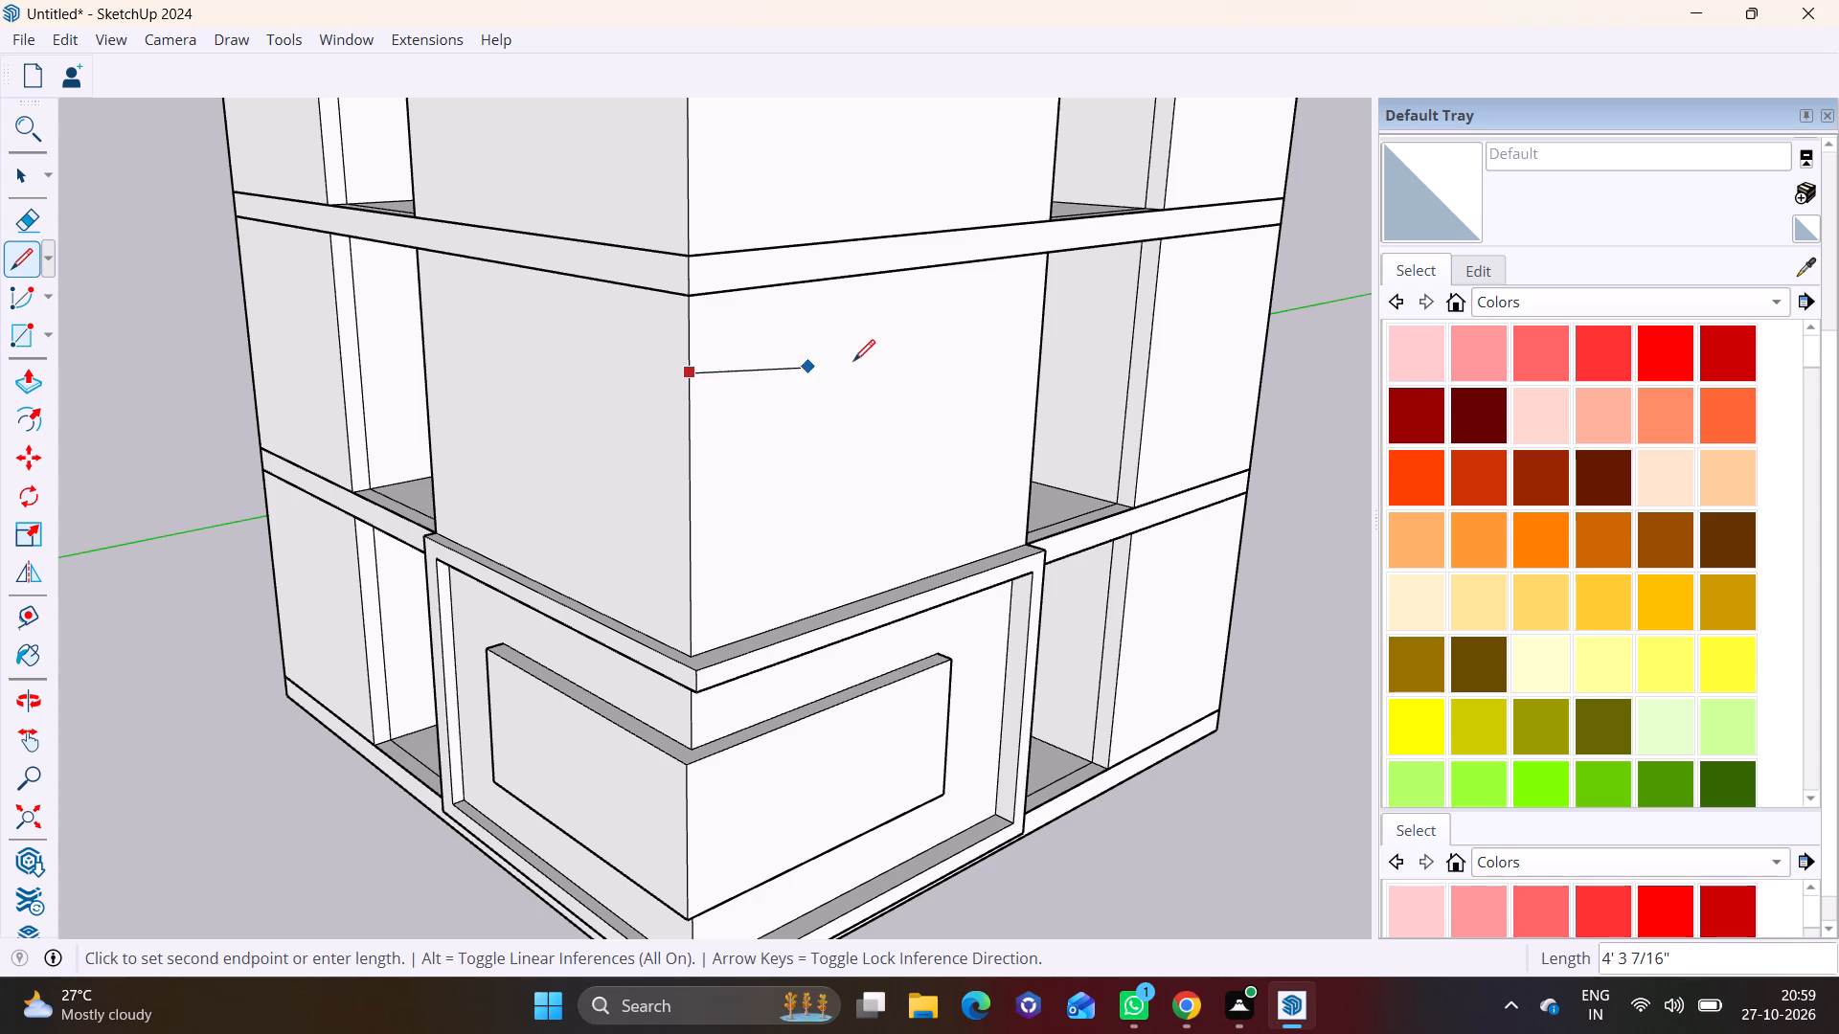
pyautogui.click(937, 343)
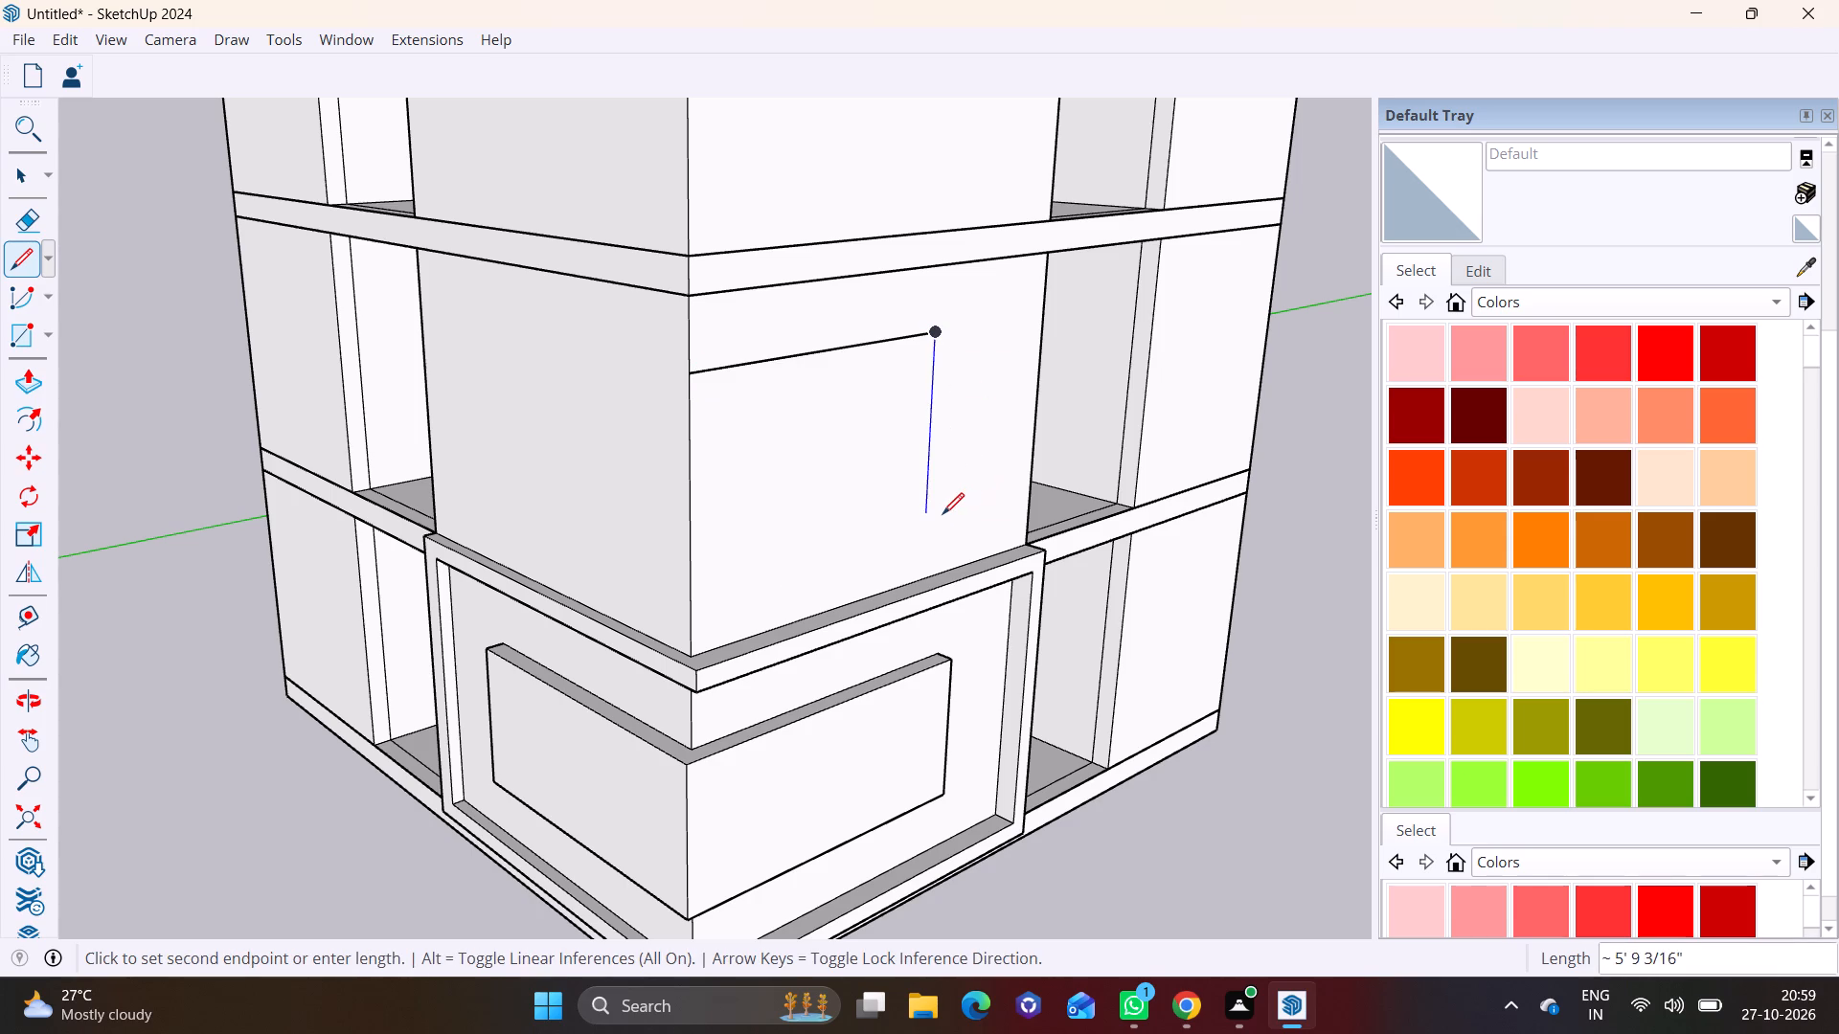
pyautogui.click(942, 514)
pyautogui.click(692, 569)
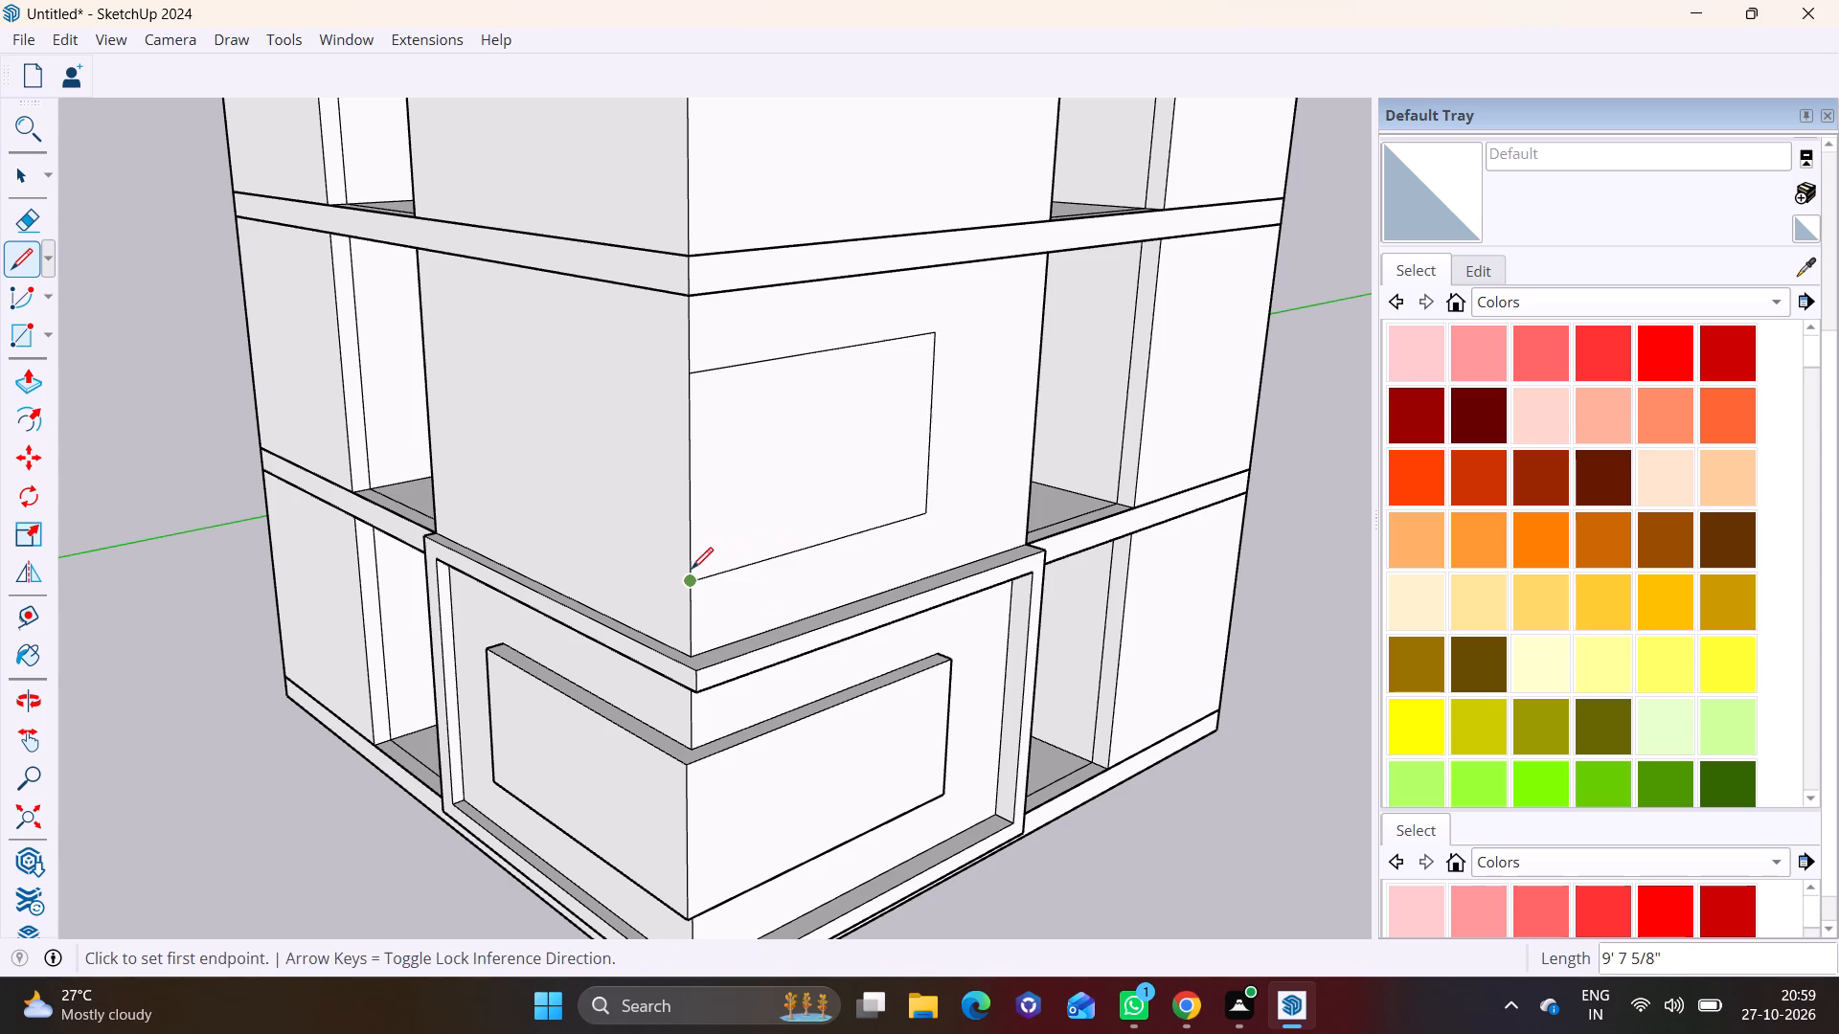
# Draw the bottom line of the matching outline on the wall left of the corner, ending at the right outline's lower corner-edge endpoint.
pyautogui.click(526, 516)
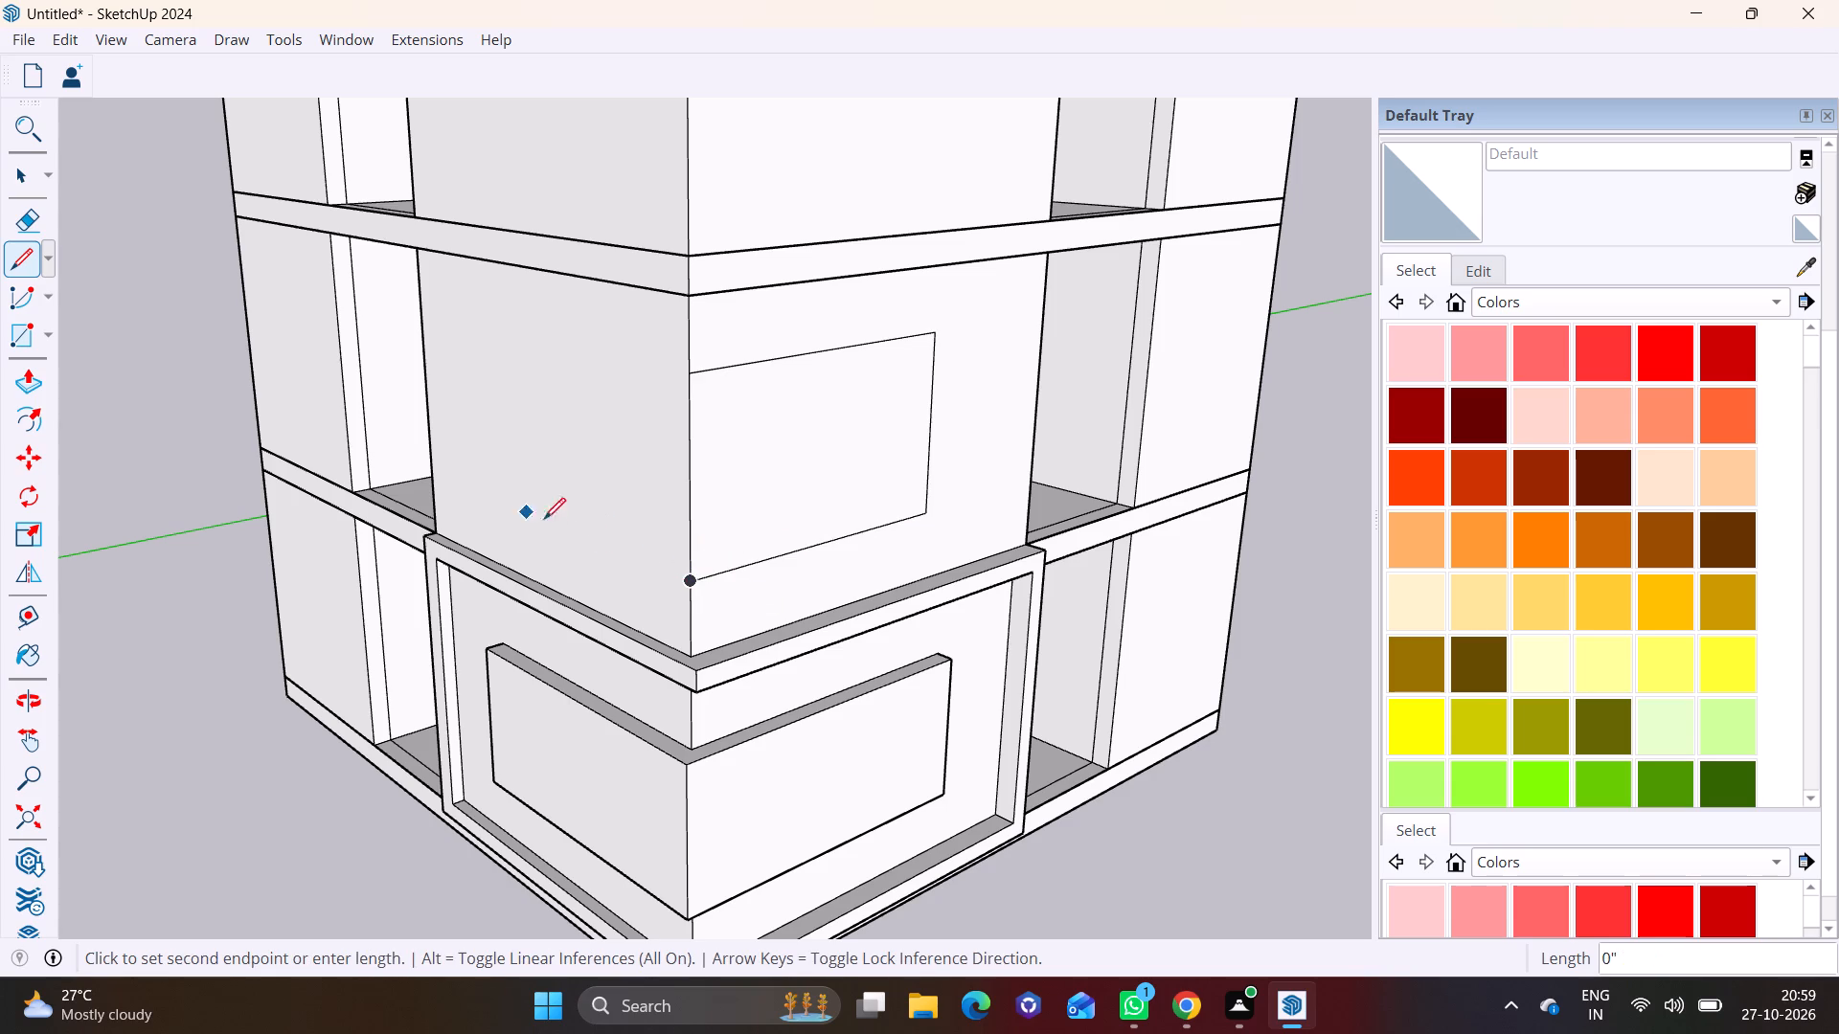
pyautogui.click(696, 576)
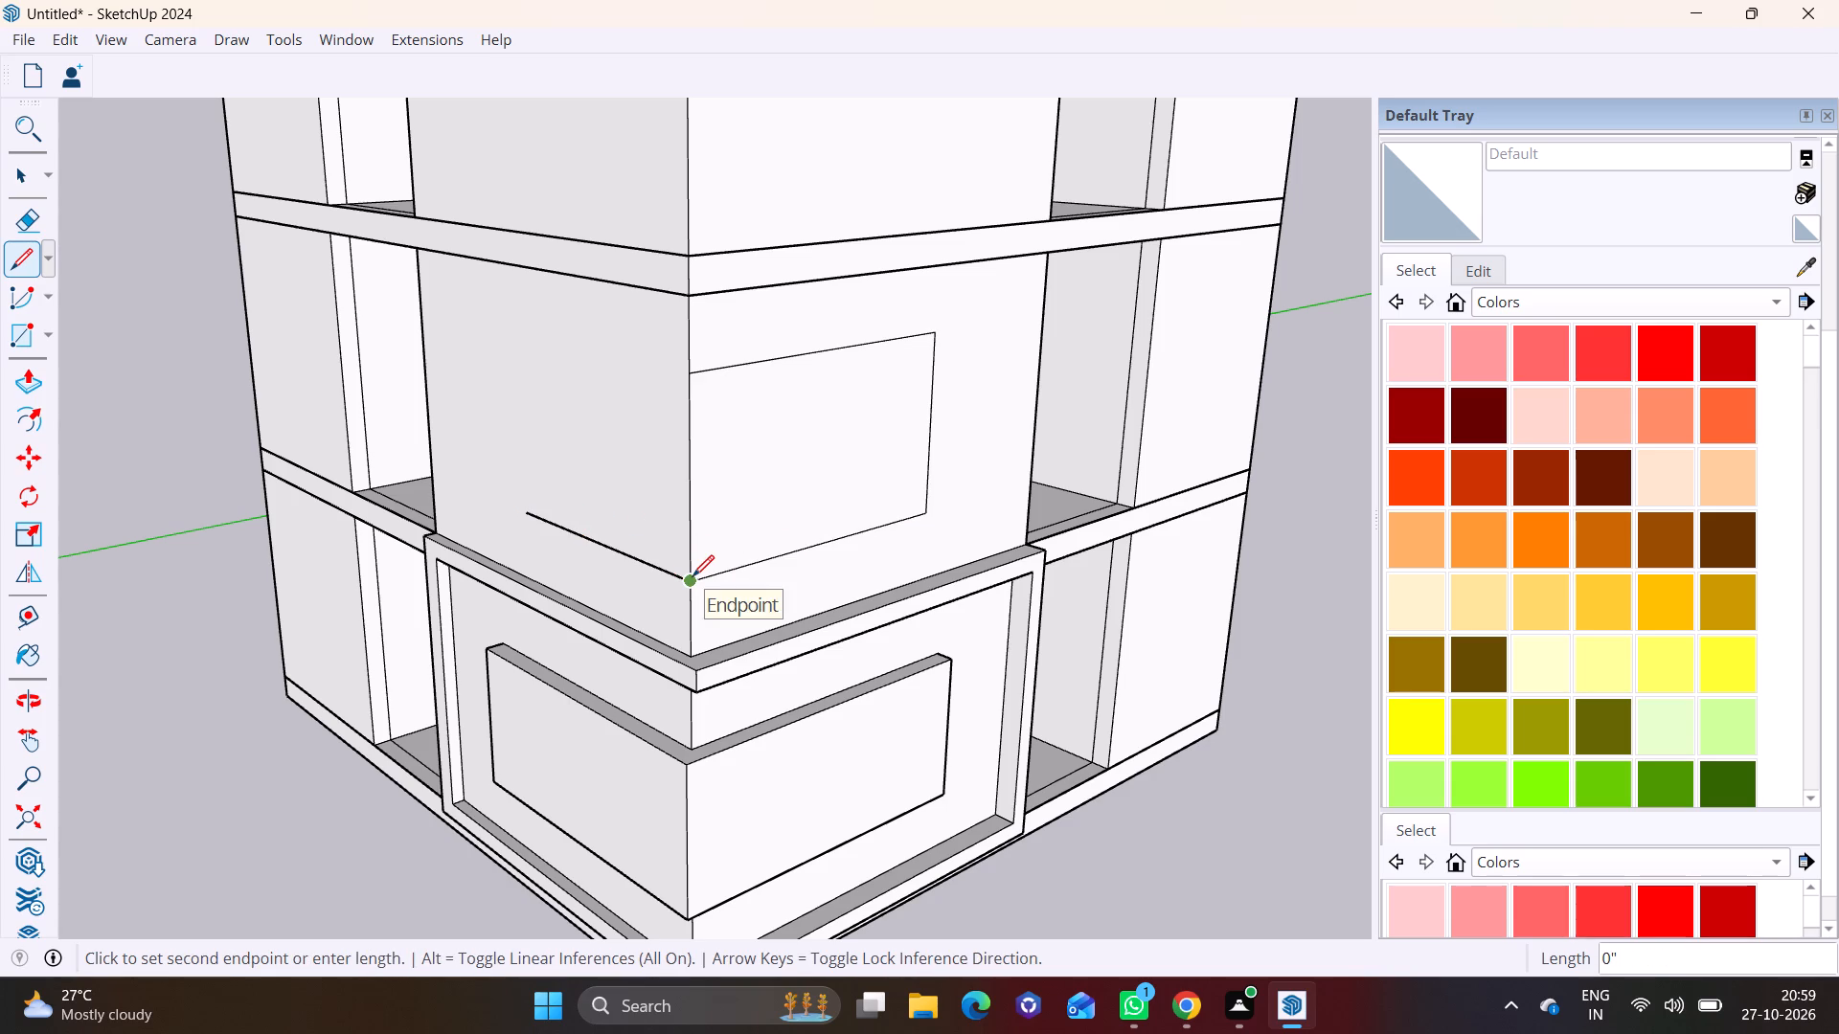
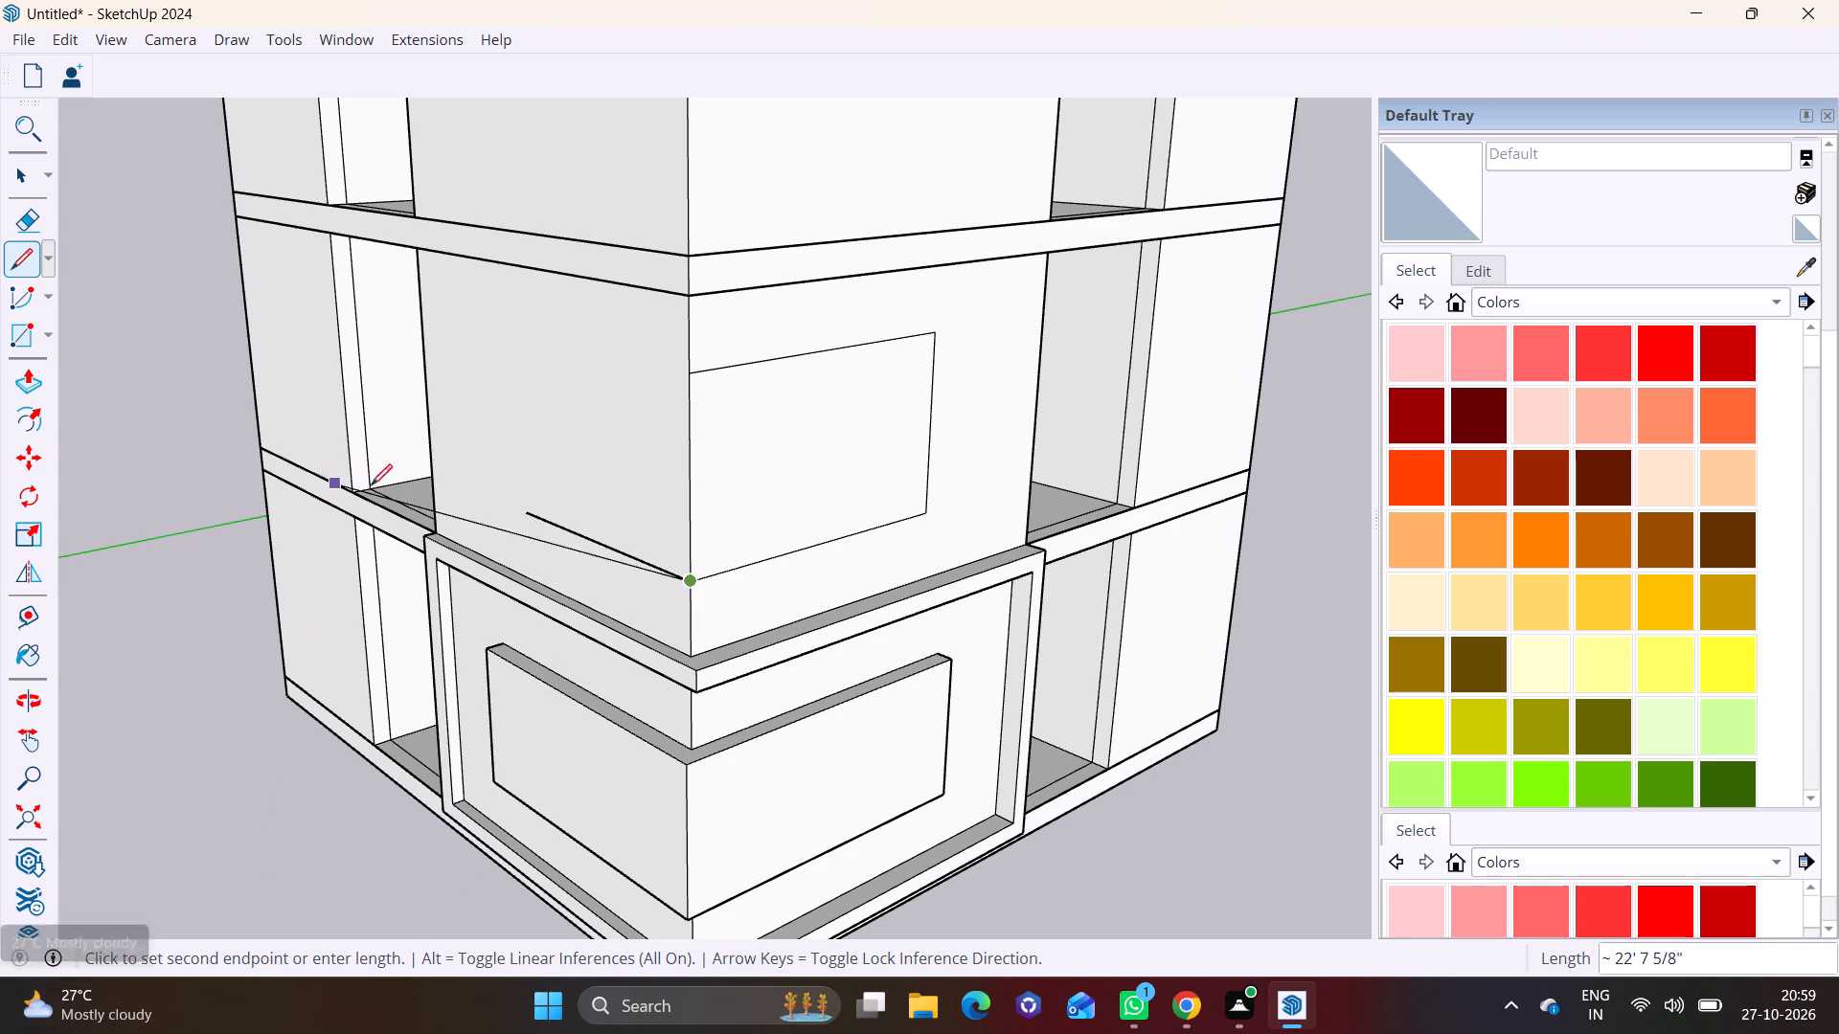
# Complete the matching rectangle on the second-storey wall left of the corner by extending its bottom line and drawing its top and outer side.
pyautogui.press('Escape')
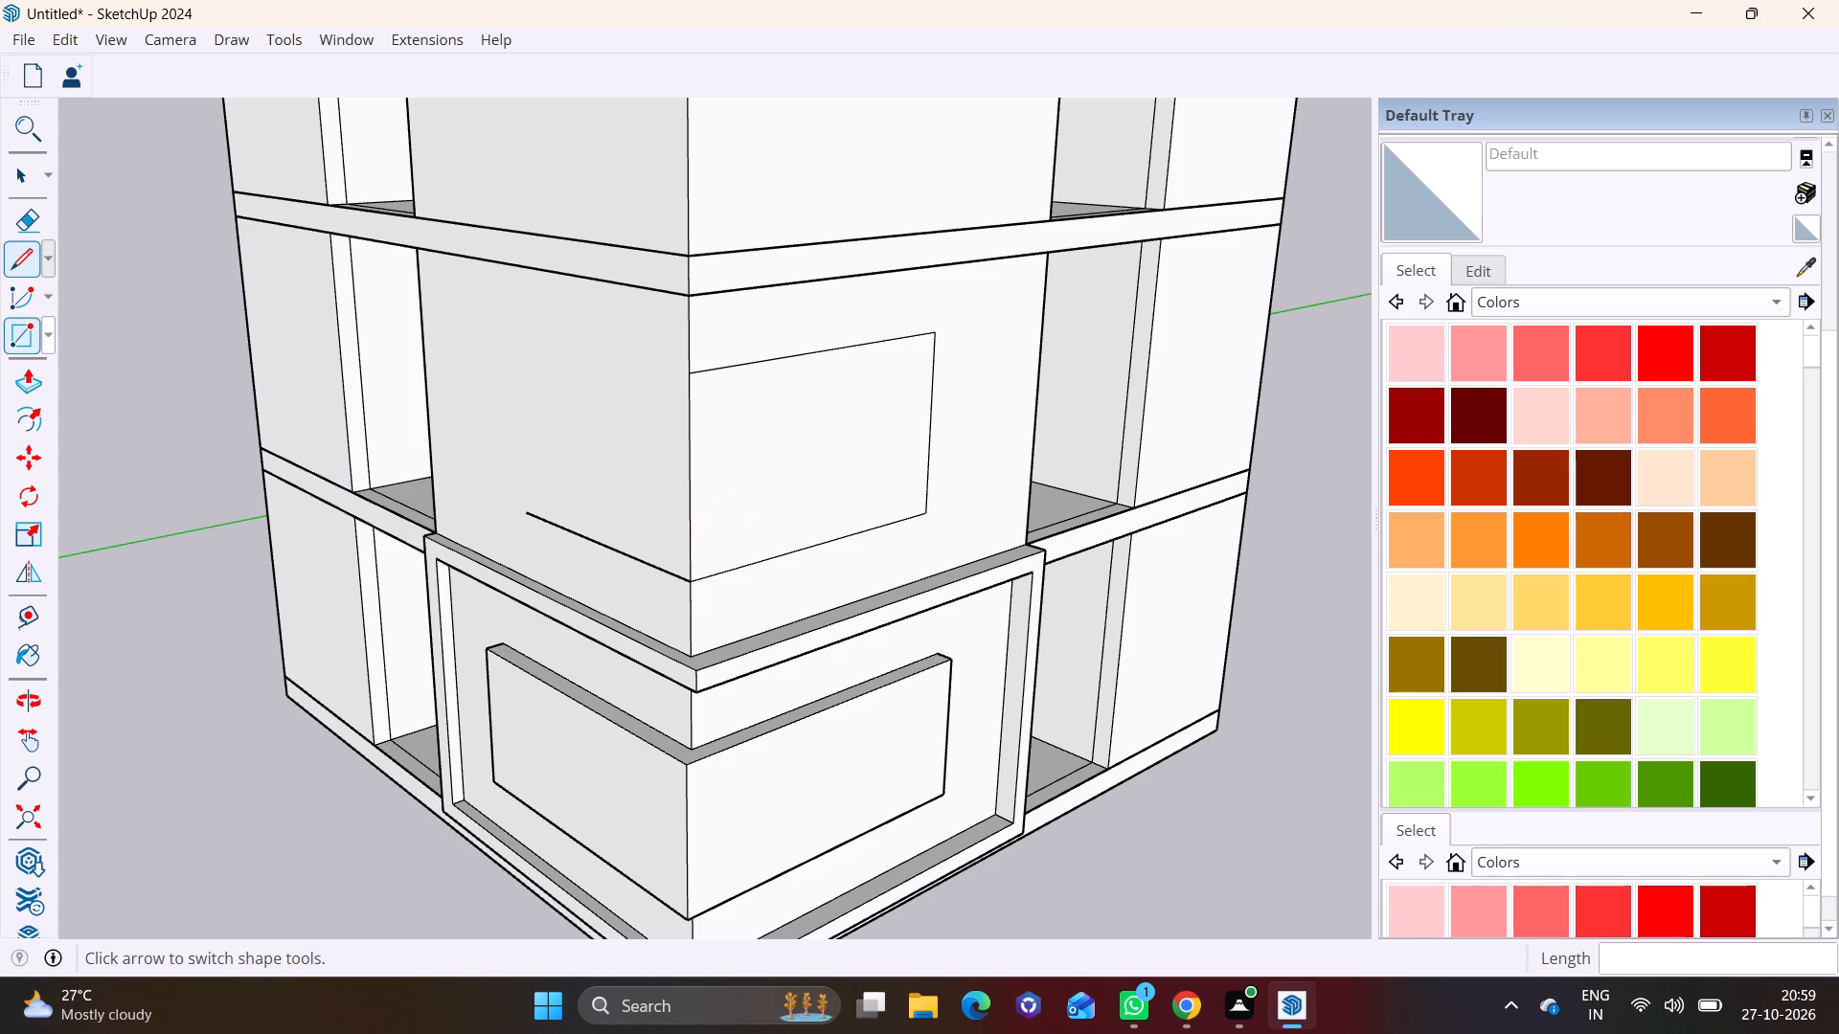
pyautogui.click(21, 270)
pyautogui.moveTo(517, 717); pyautogui.dragTo(848, 699, button='middle')
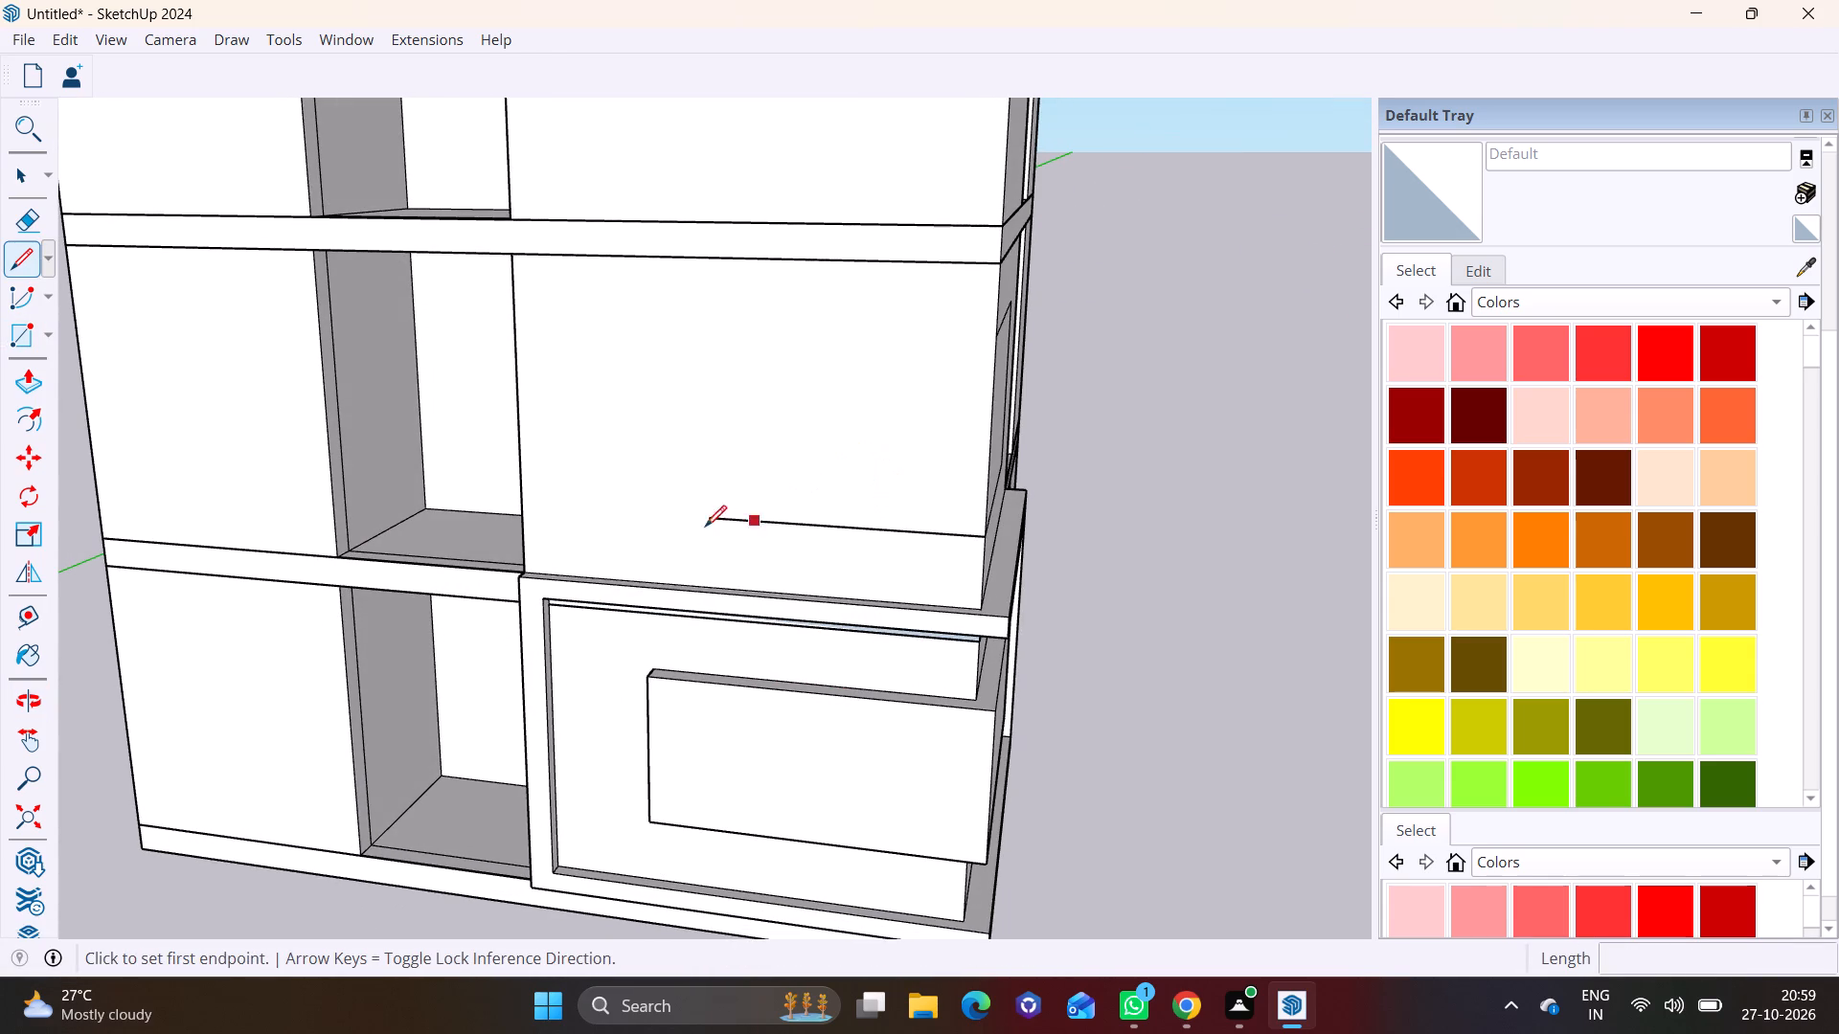
pyautogui.click(705, 520)
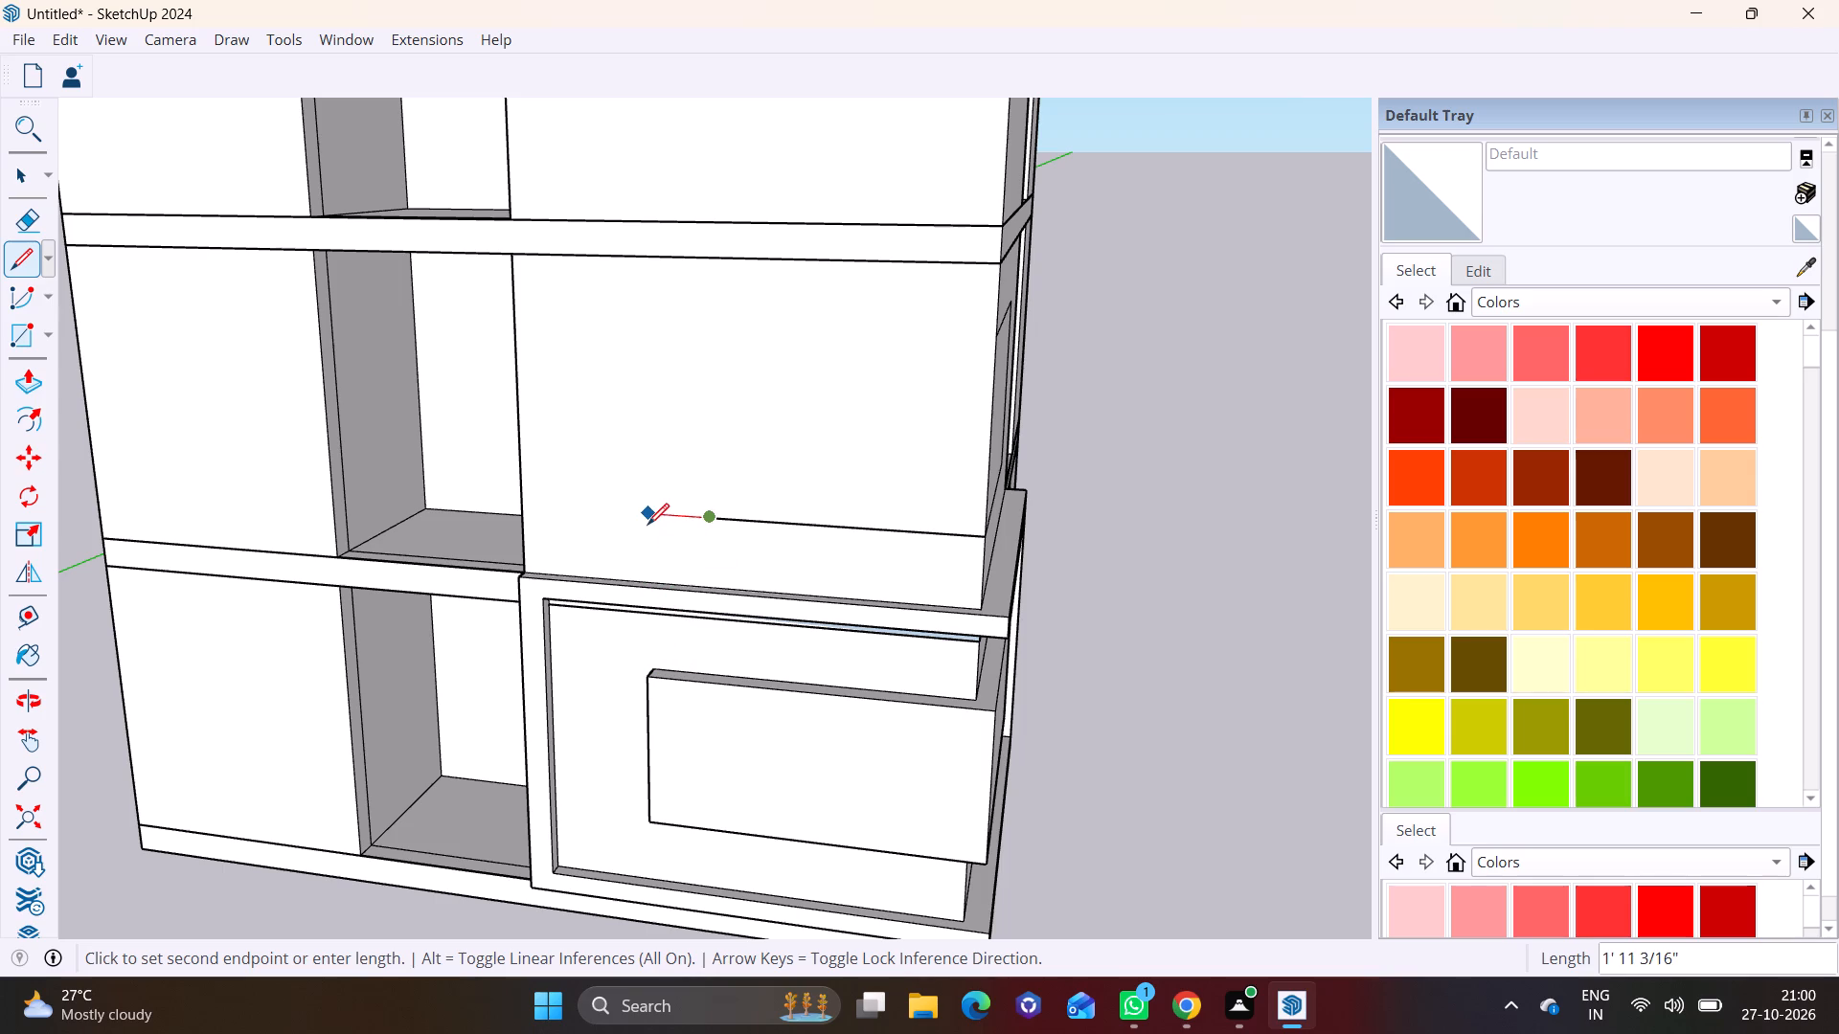
pyautogui.click(647, 525)
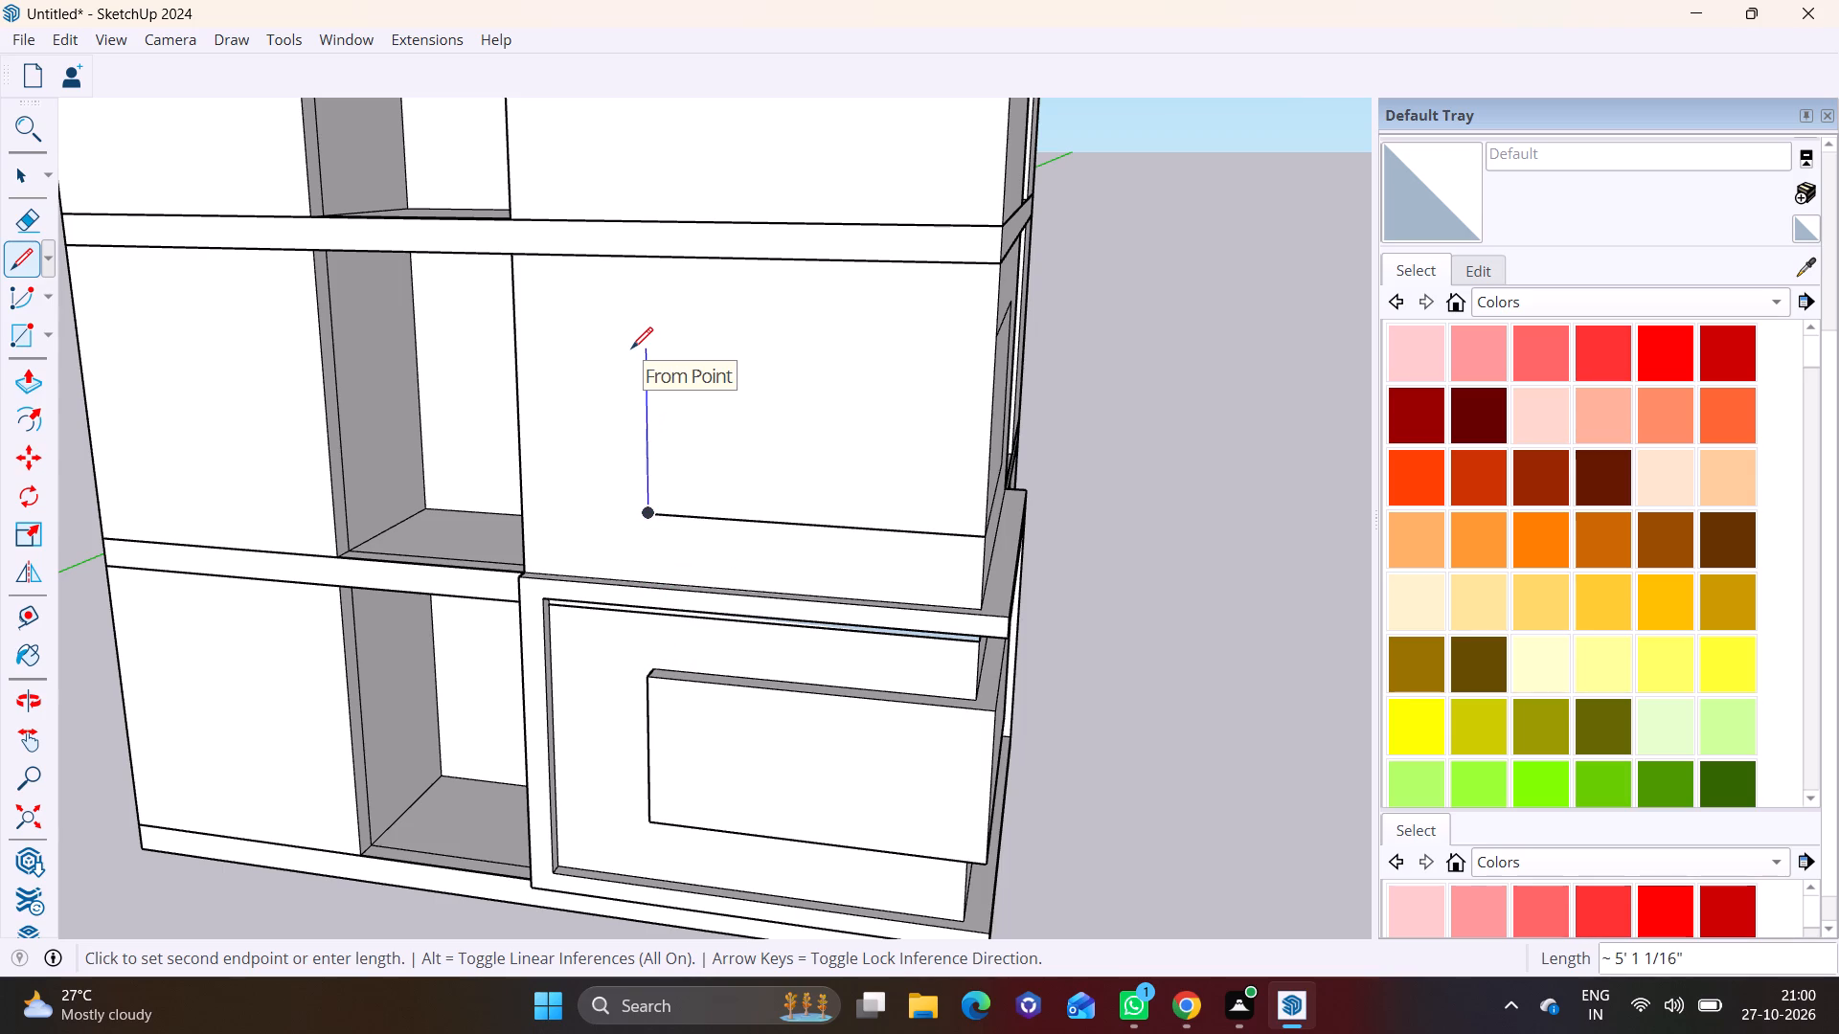
pyautogui.press('Escape')
pyautogui.moveTo(801, 349); pyautogui.dragTo(509, 385, button='middle')
pyautogui.click(727, 379)
pyautogui.moveTo(540, 377); pyautogui.dragTo(805, 326, button='middle')
pyautogui.click(636, 313)
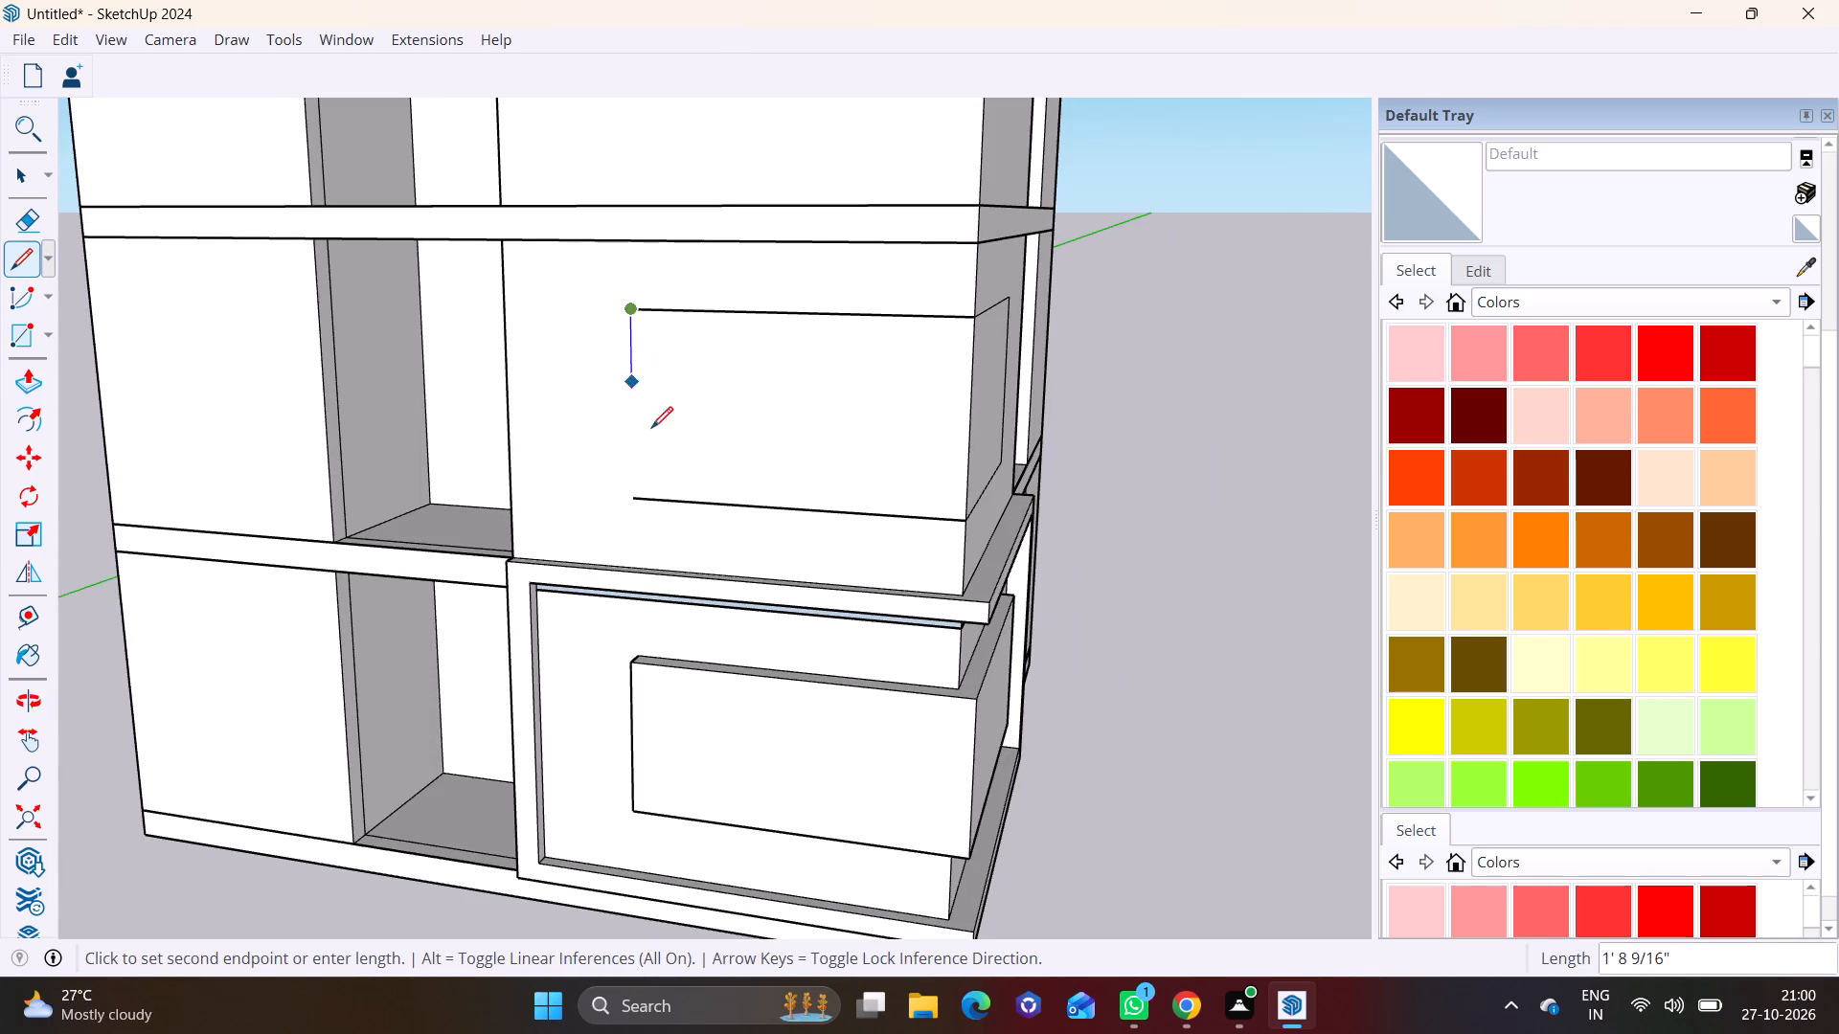
pyautogui.click(647, 495)
# Push/Pull both second-storey corner rectangles outward by the same distance as the ground-floor panel so they meet at the corner.
pyautogui.scroll(-8, 755, 413)
pyautogui.moveTo(878, 408); pyautogui.dragTo(706, 475, button='middle')
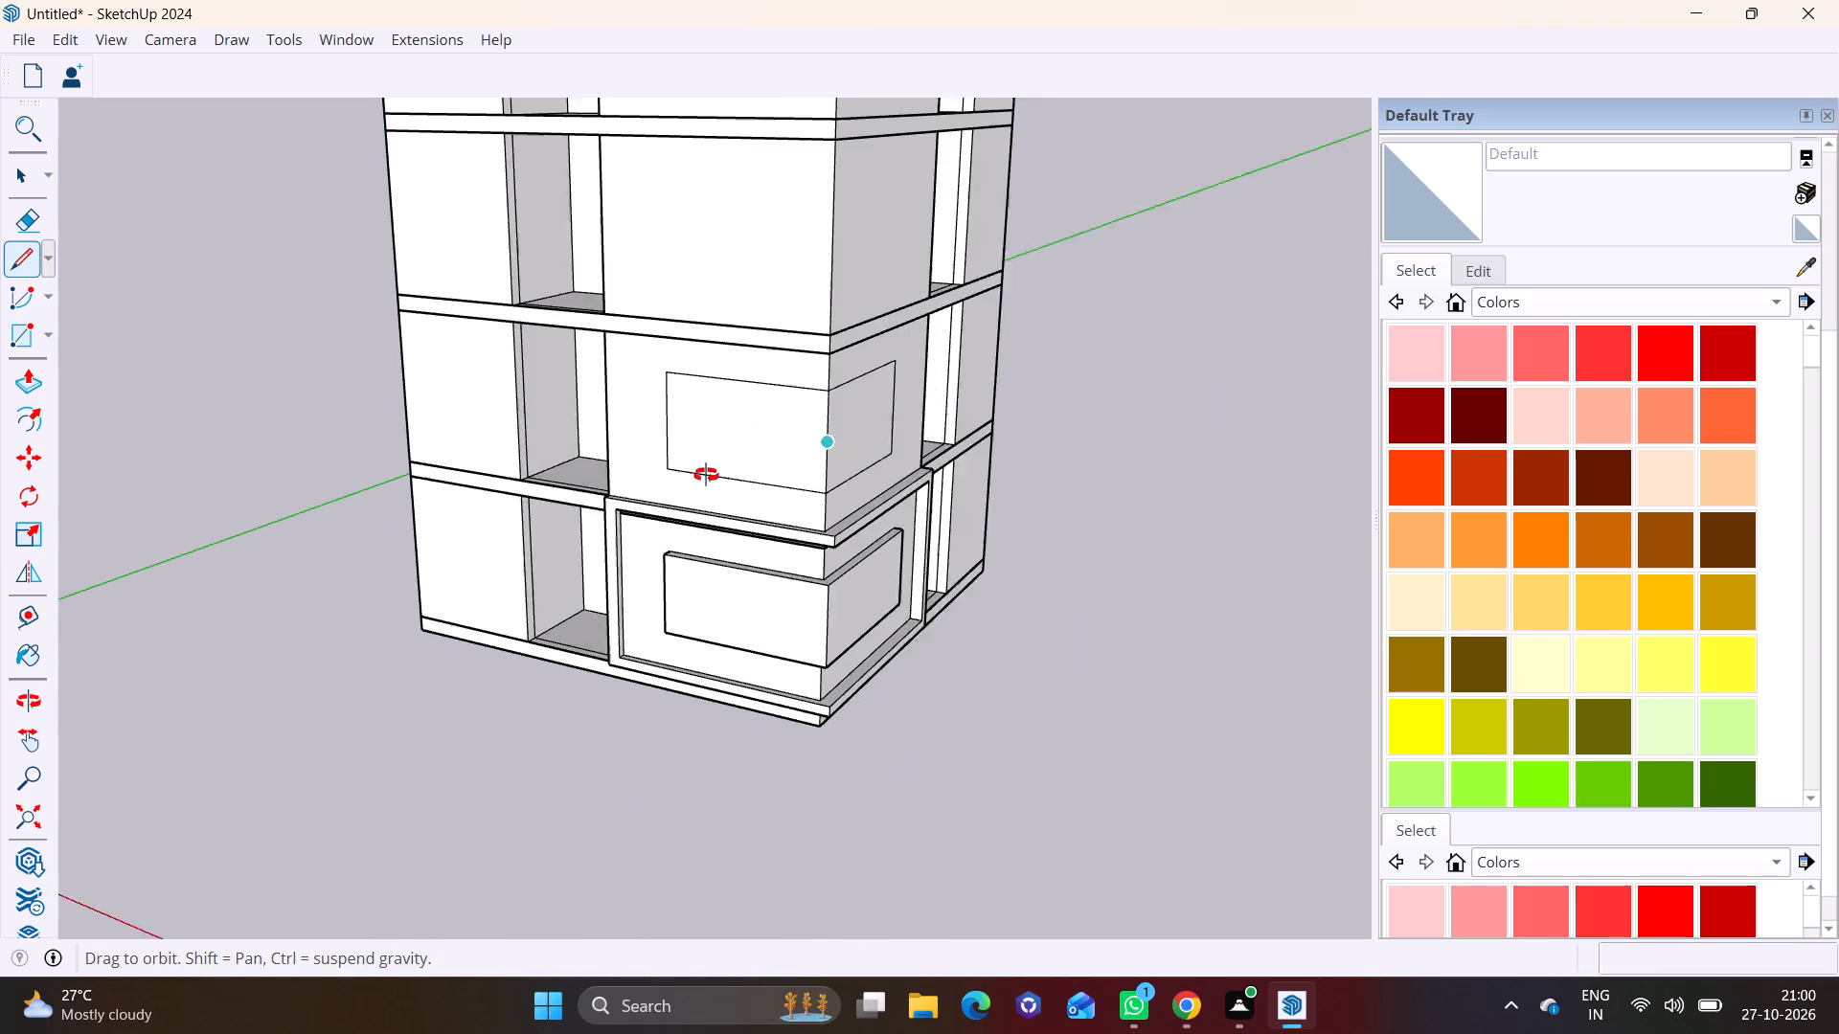
pyautogui.moveTo(706, 475); pyautogui.dragTo(682, 482, button='middle')
pyautogui.press('b')
pyautogui.moveTo(827, 551); pyautogui.dragTo(474, 660, button='middle')
pyautogui.scroll(4, 572, 533)
pyautogui.scroll(1, 710, 526)
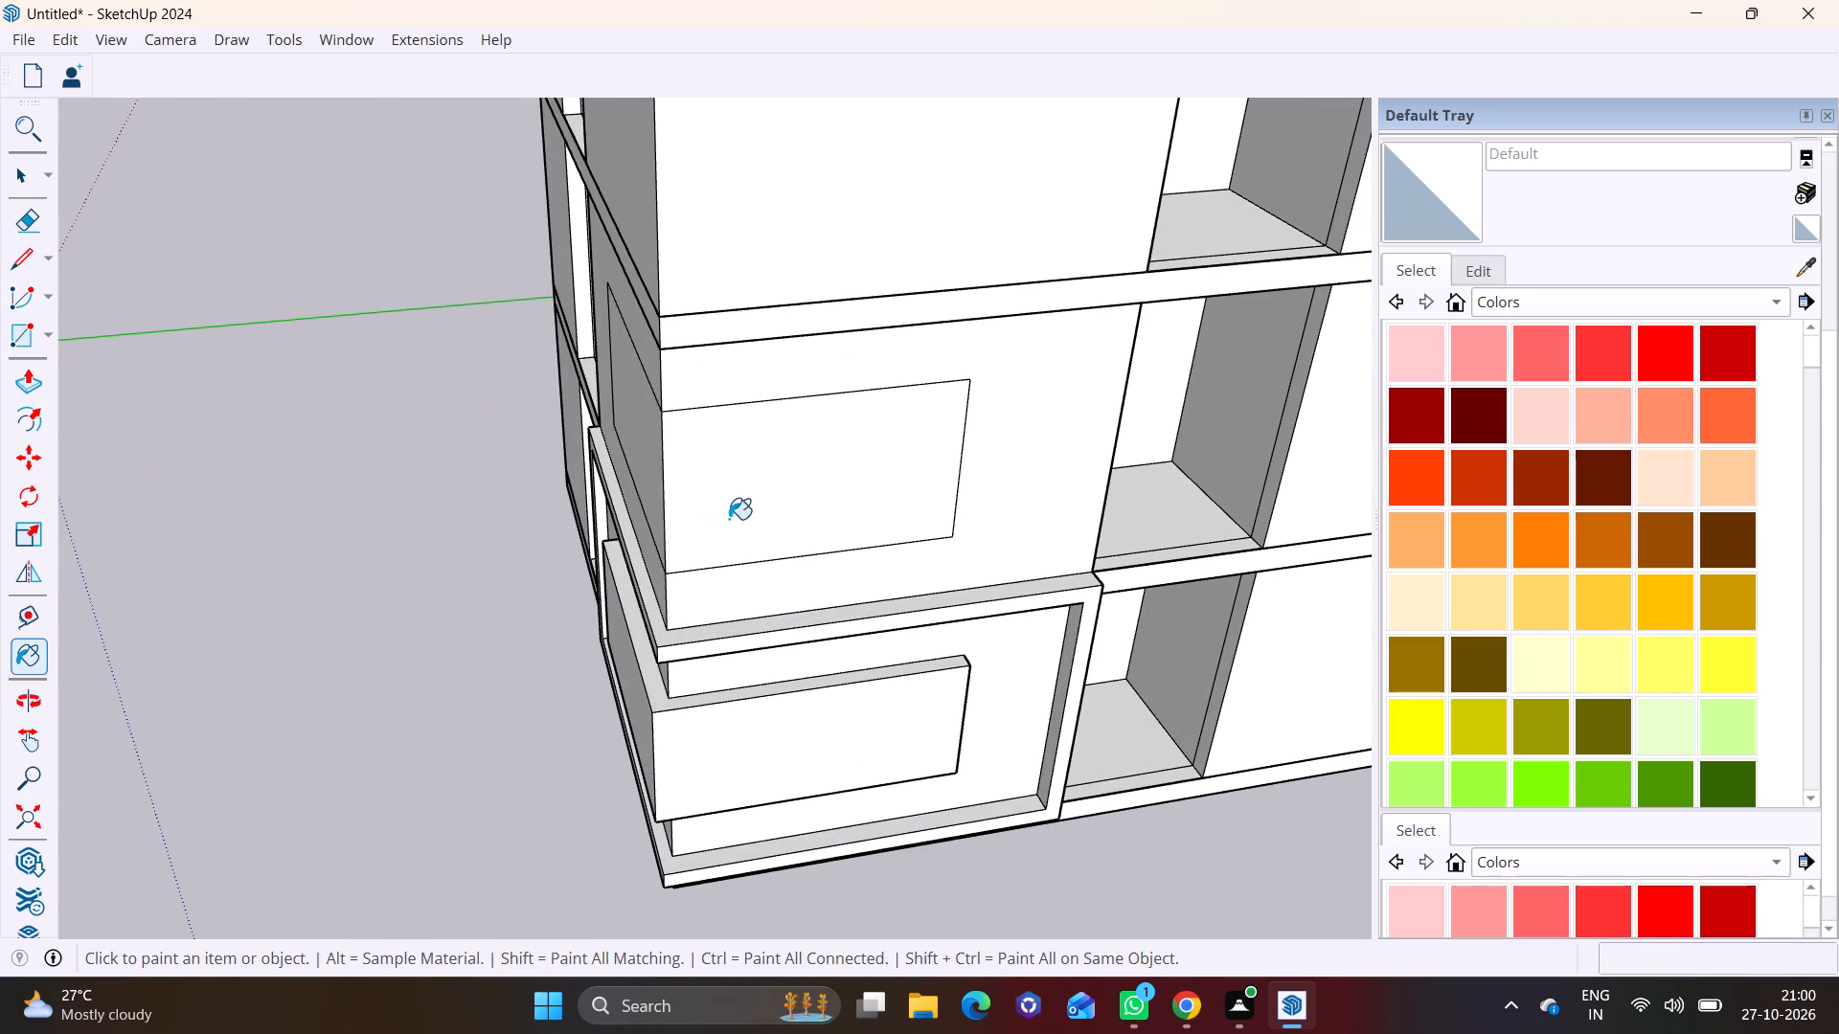
pyautogui.press('space')
pyautogui.click(804, 506)
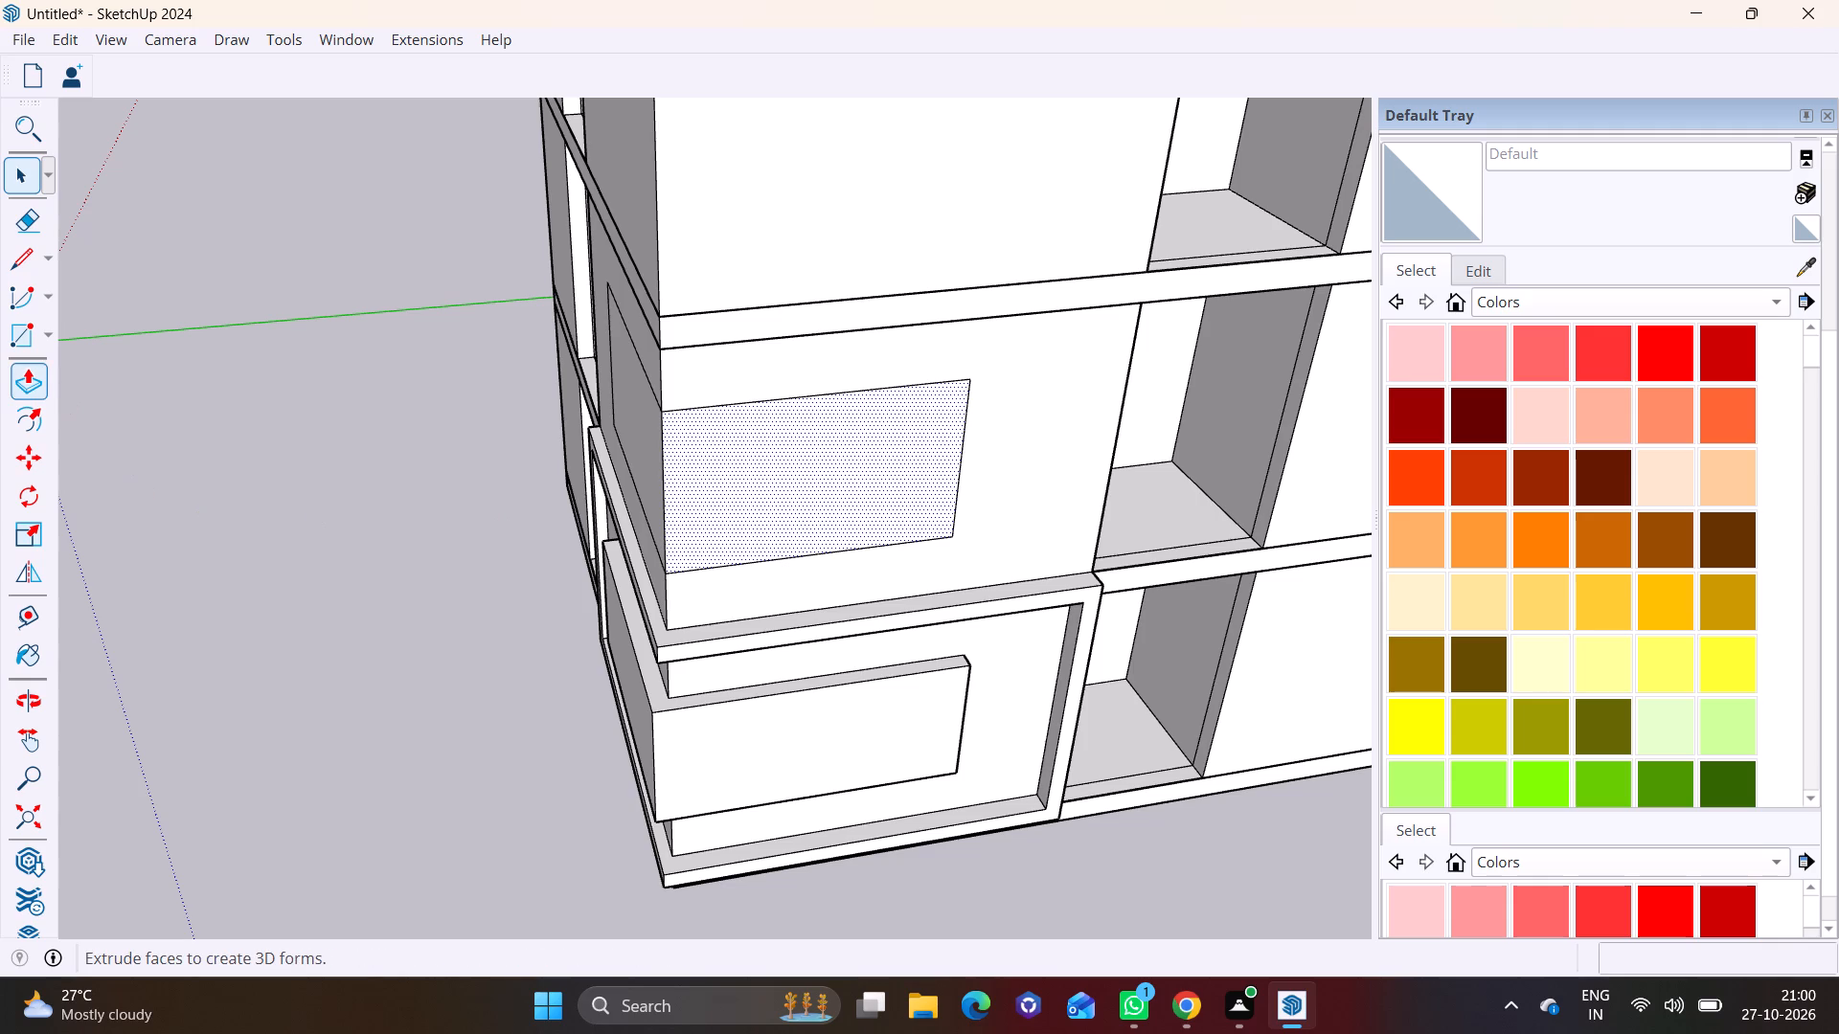
pyautogui.click(30, 377)
pyautogui.doubleClick(814, 462)
pyautogui.scroll(1, 679, 444)
pyautogui.moveTo(679, 444); pyautogui.dragTo(970, 438, button='middle')
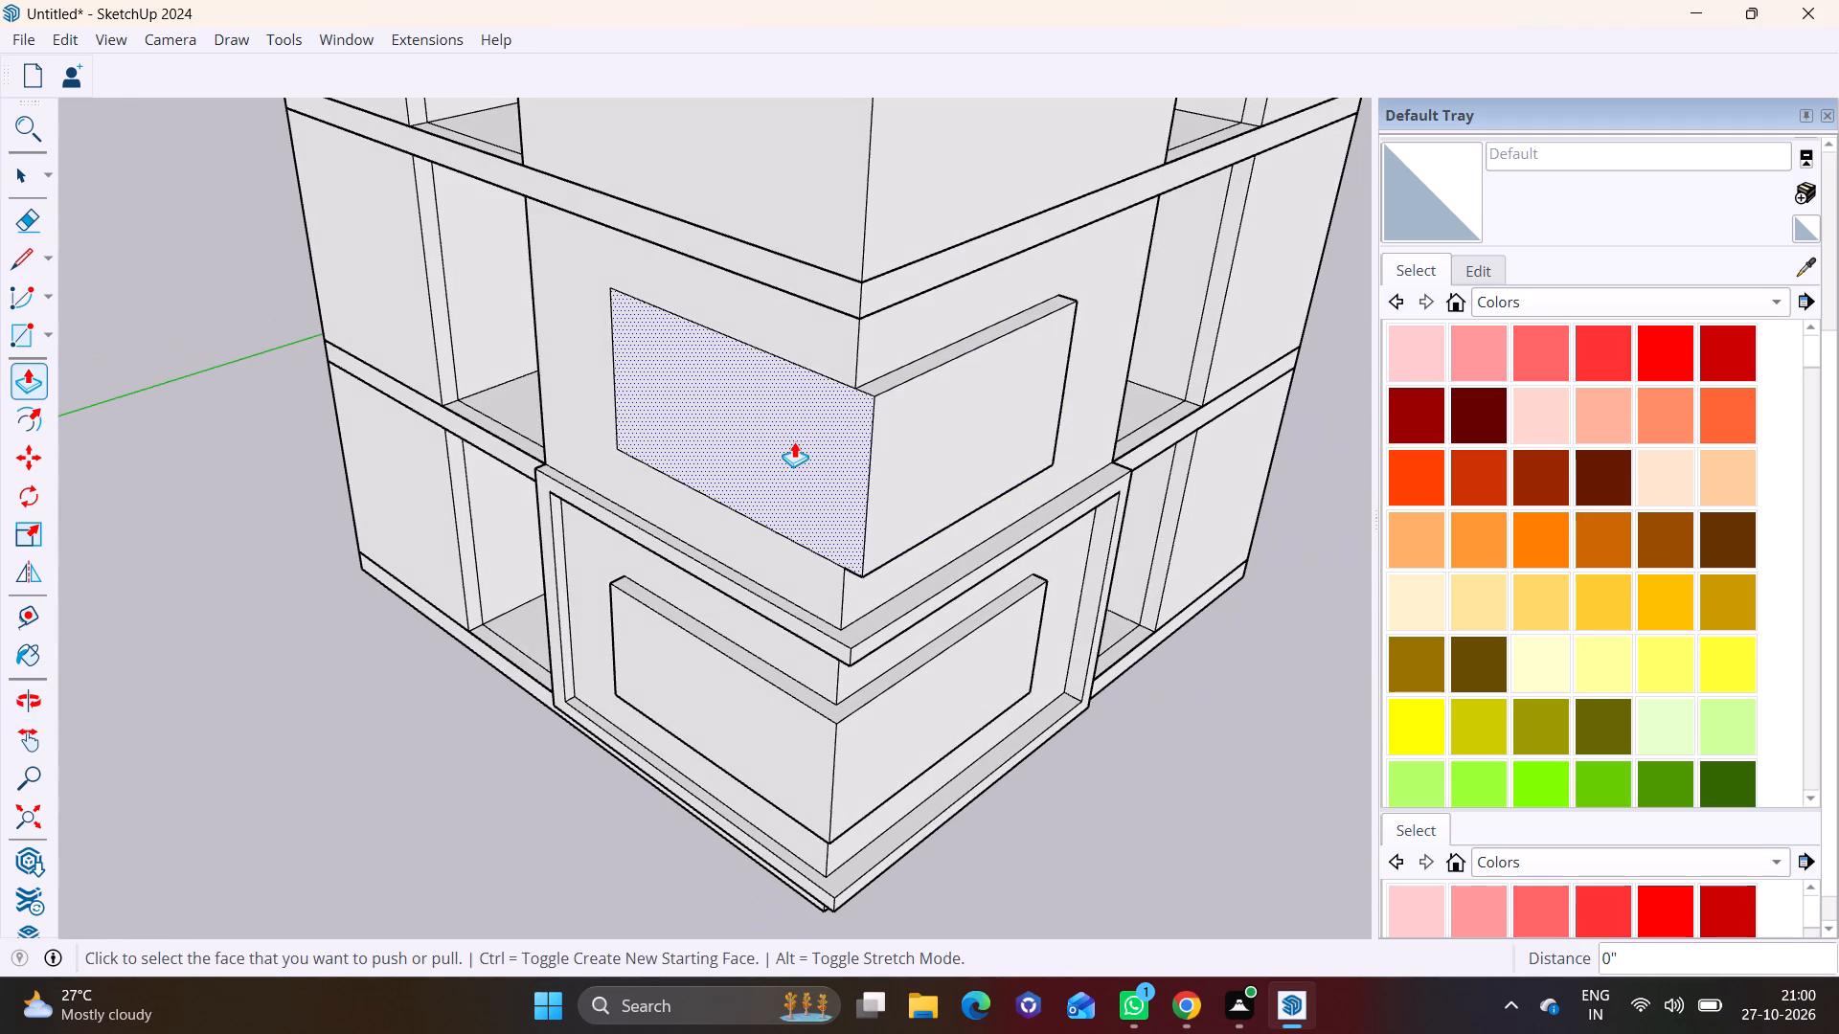
pyautogui.doubleClick(793, 441)
# Erase the leftover corner edge segments on the top and underside of the second-storey wraparound panel.
pyautogui.click(18, 211)
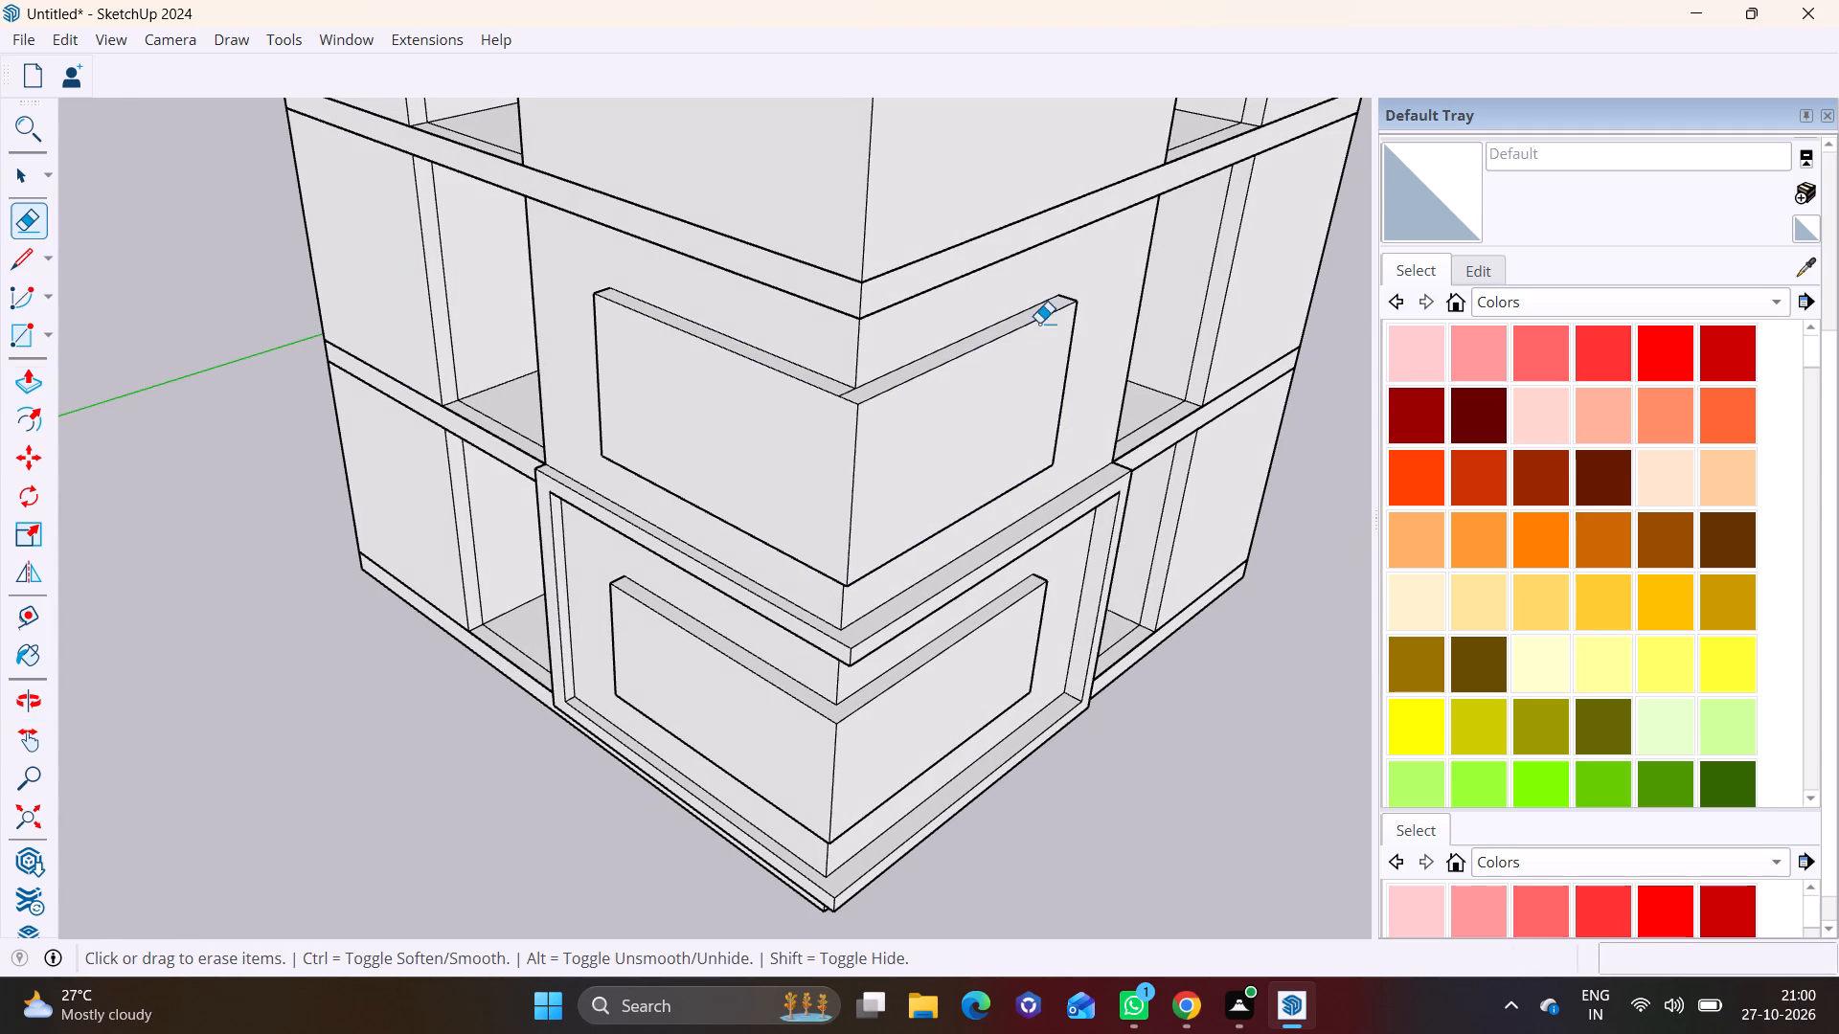
pyautogui.scroll(3, 1044, 325)
pyautogui.click(769, 415)
pyautogui.scroll(-1, 827, 525)
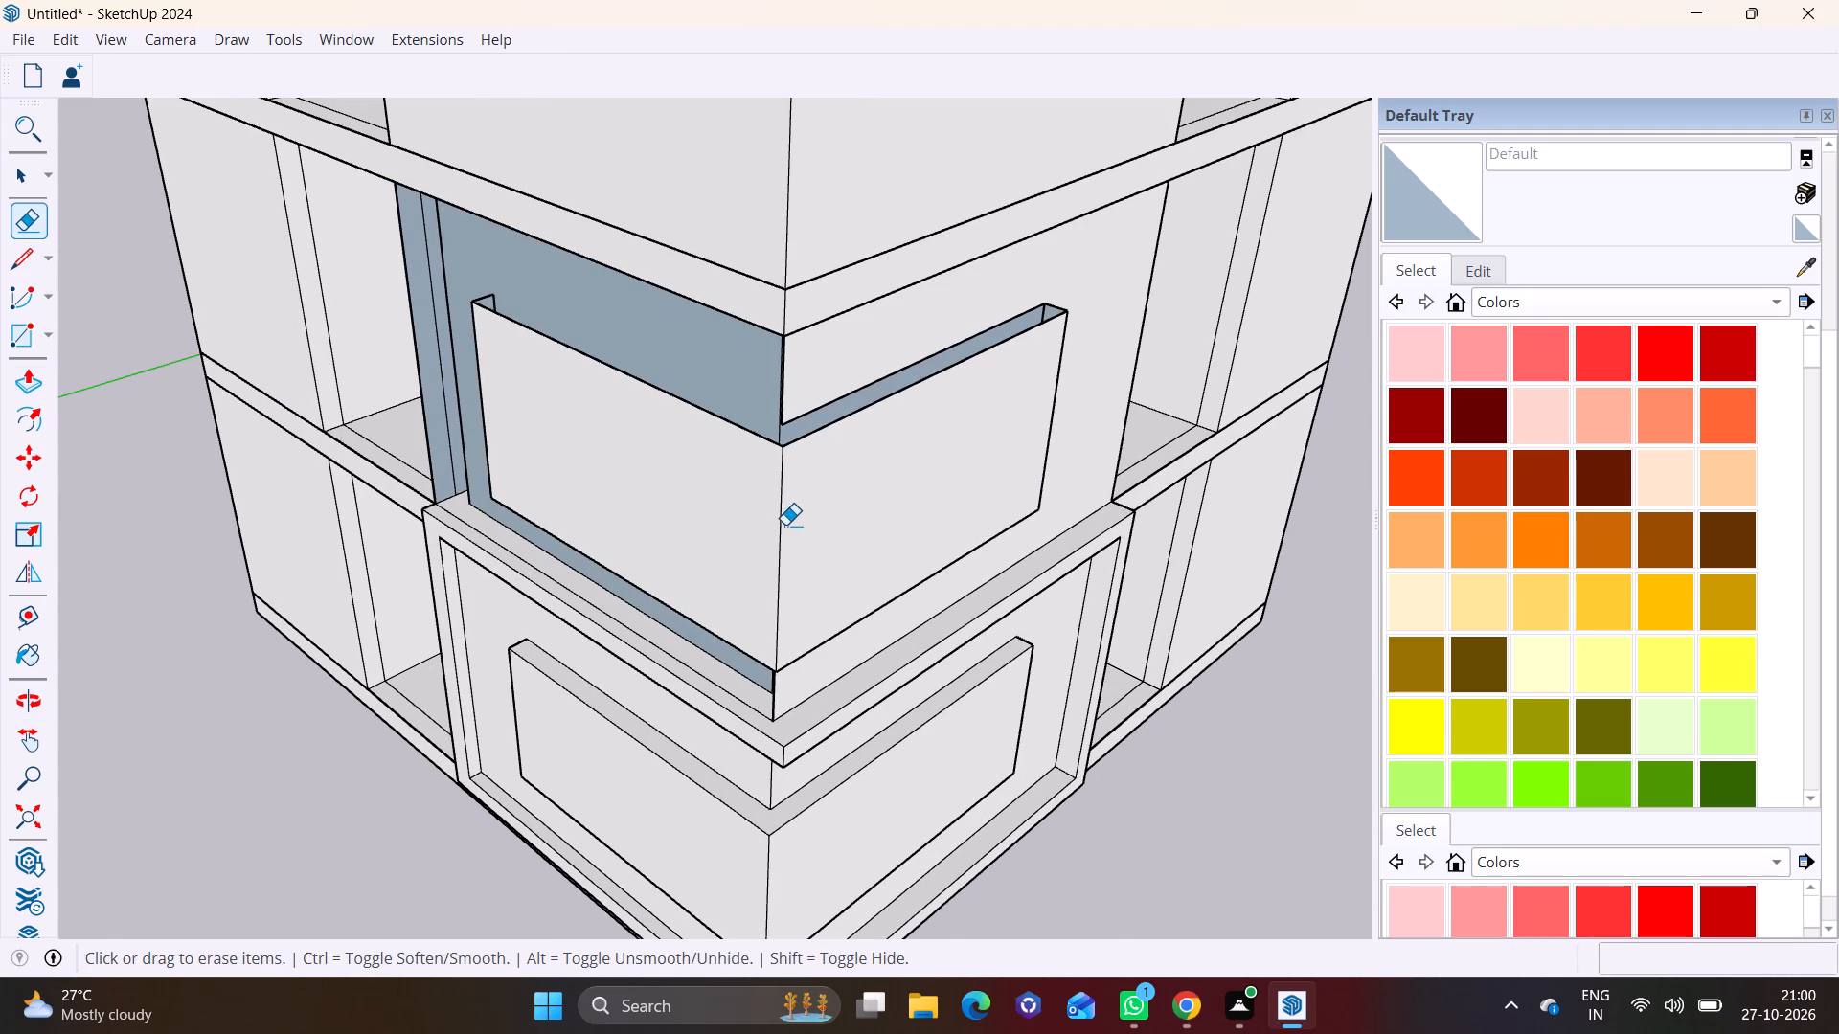
pyautogui.hotkey('ctrl', 'z')
pyautogui.click(765, 432)
pyautogui.moveTo(808, 493); pyautogui.dragTo(801, 250, button='middle')
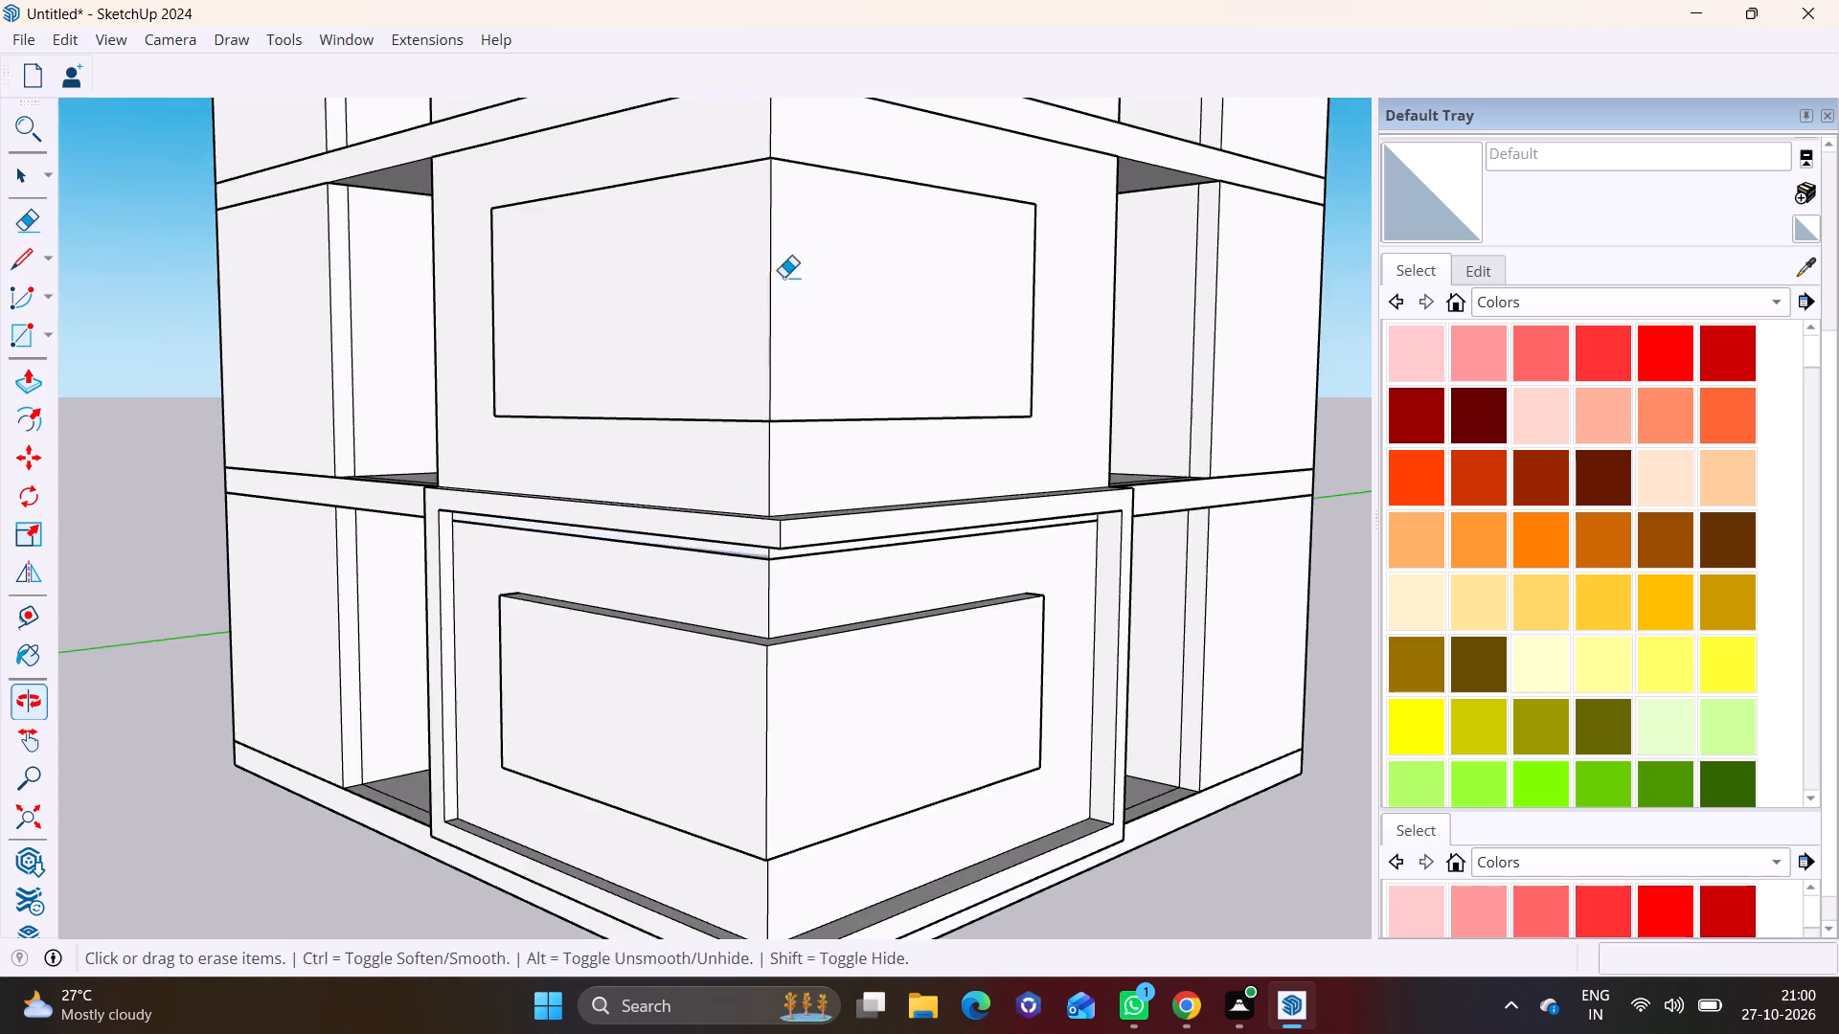
pyautogui.moveTo(780, 474); pyautogui.dragTo(826, 246, button='middle')
pyautogui.scroll(6, 750, 353)
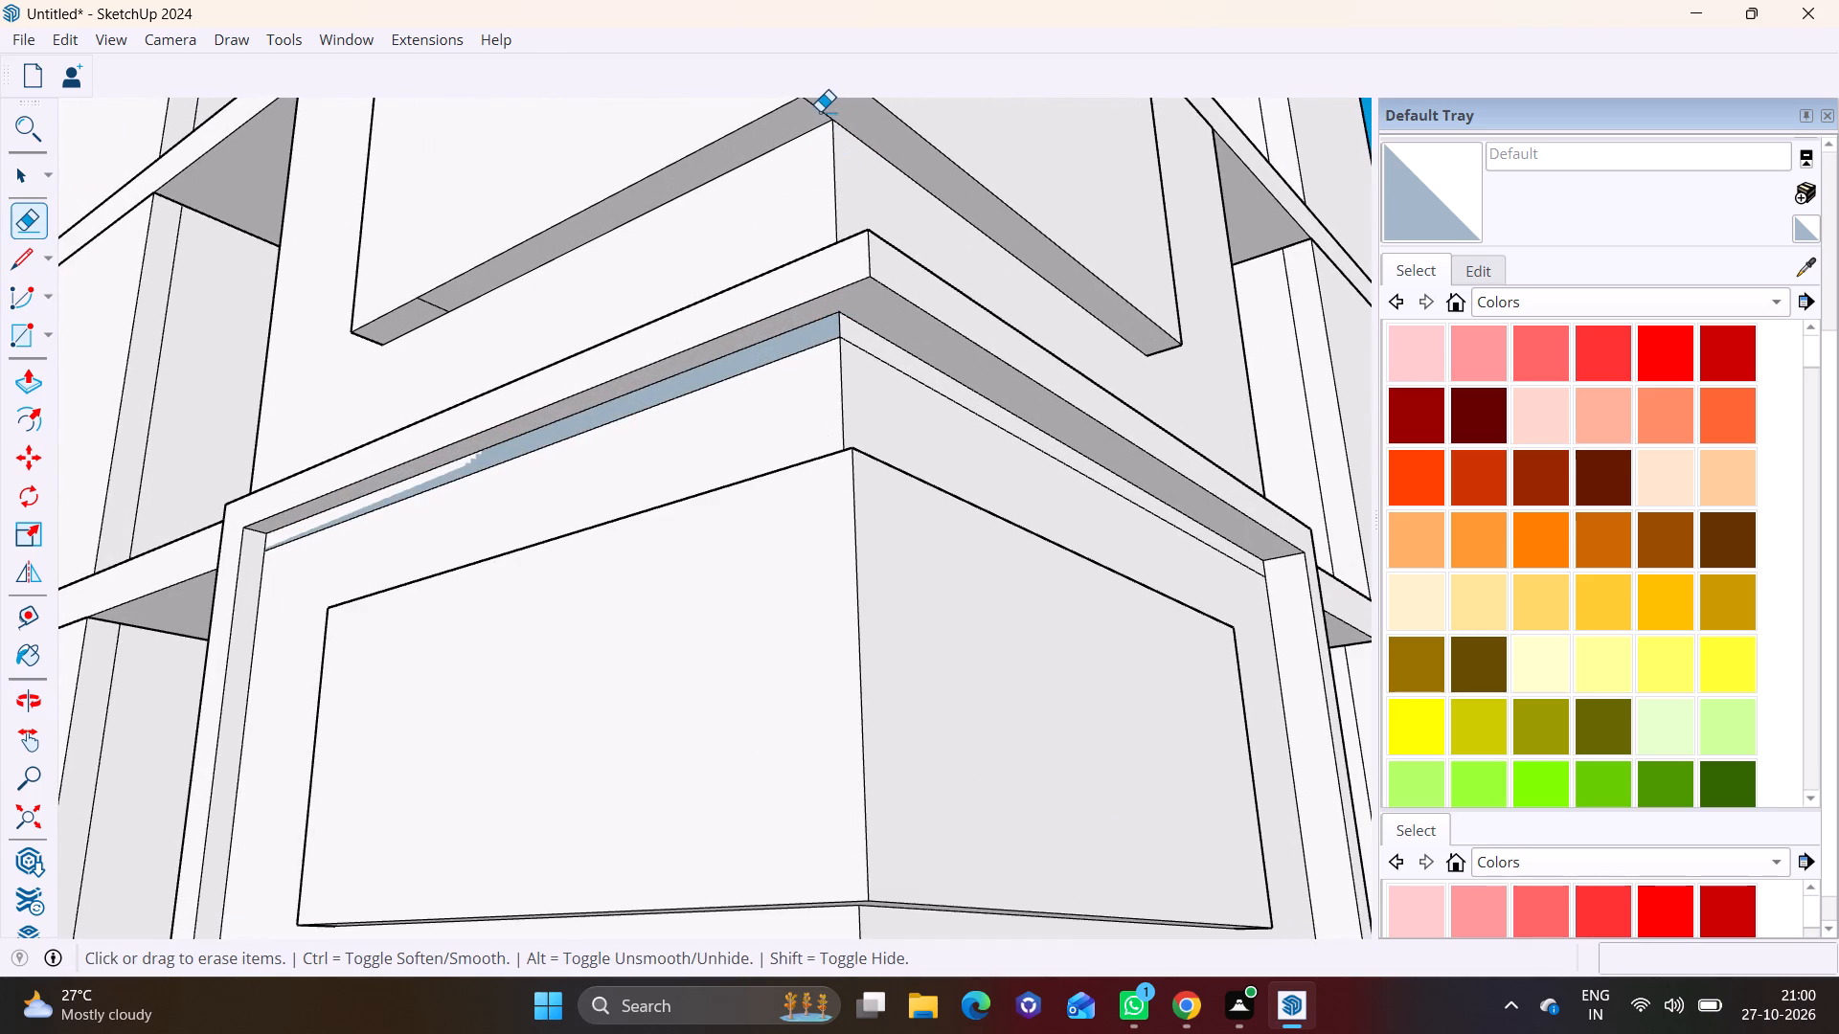
pyautogui.click(820, 111)
# Outline a rectangle on the third-storey wall left of the corner, starting from the corner edge and roughly matching the panel below.
pyautogui.scroll(-6, 1050, 113)
pyautogui.moveTo(965, 240); pyautogui.dragTo(953, 528, button='middle')
pyautogui.scroll(-3, 929, 341)
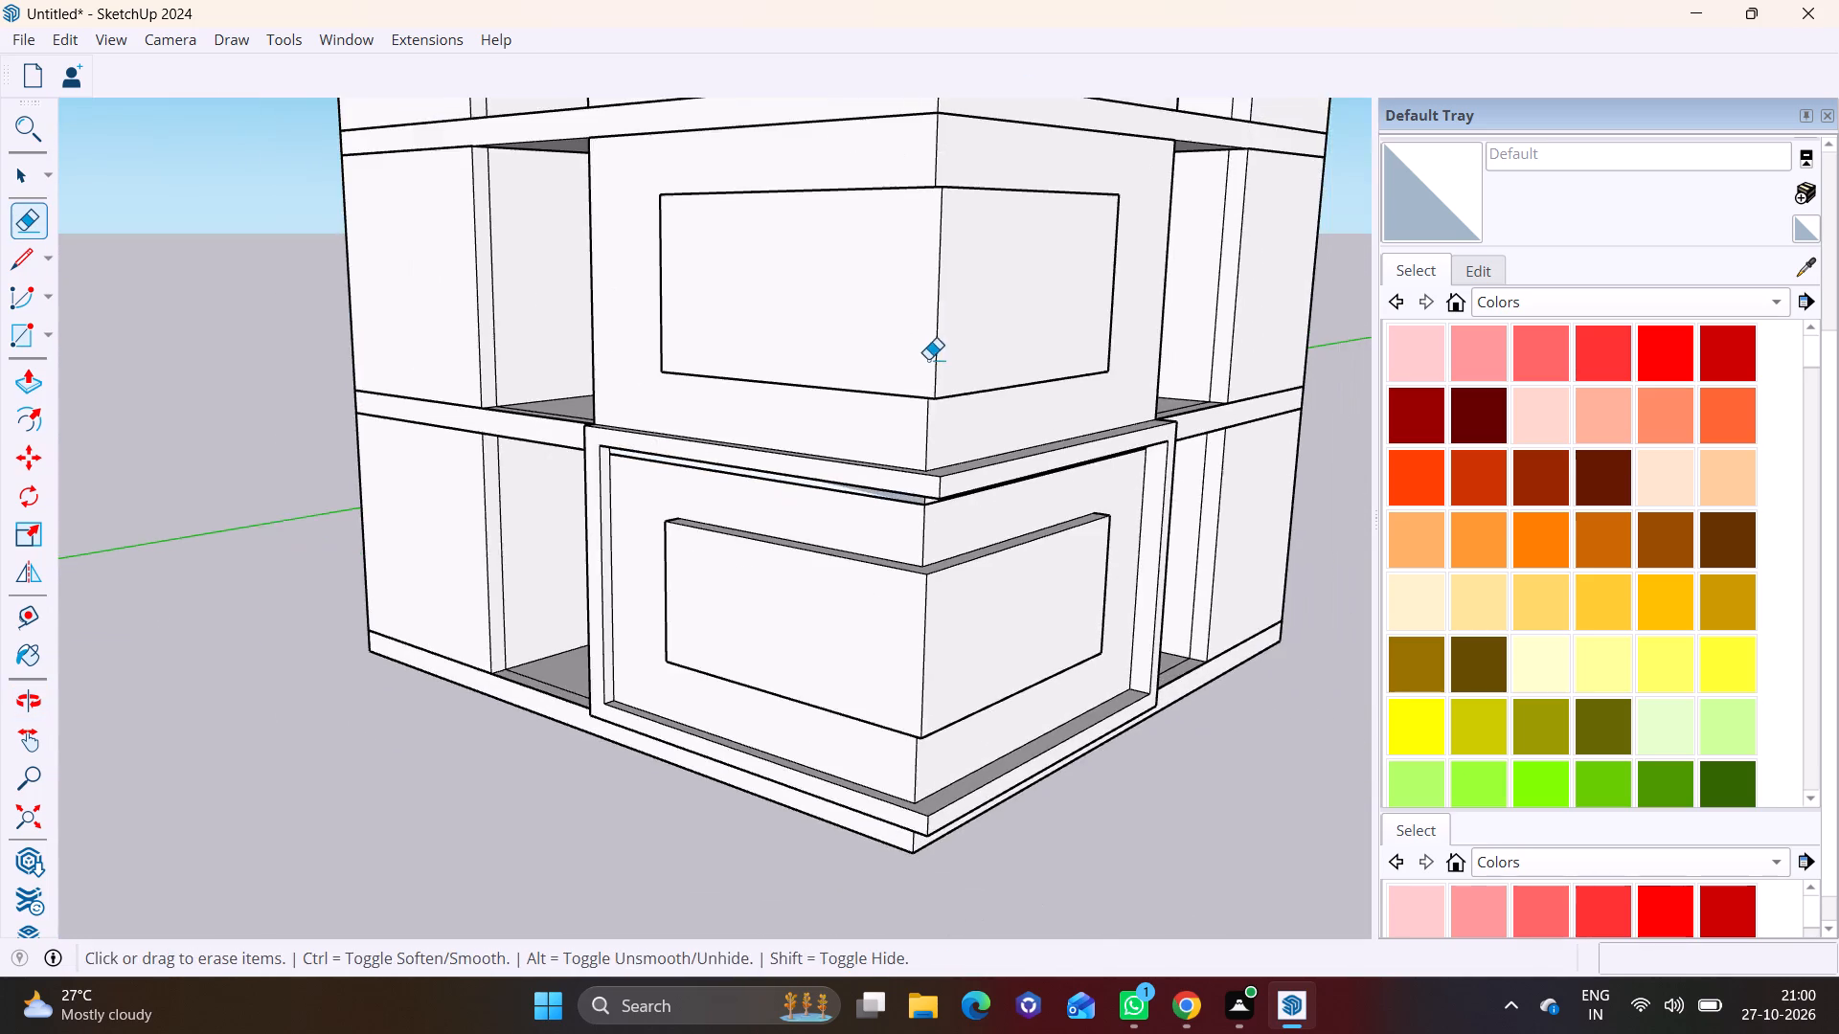
pyautogui.moveTo(932, 357); pyautogui.dragTo(800, 704, button='middle')
pyautogui.scroll(-7, 782, 619)
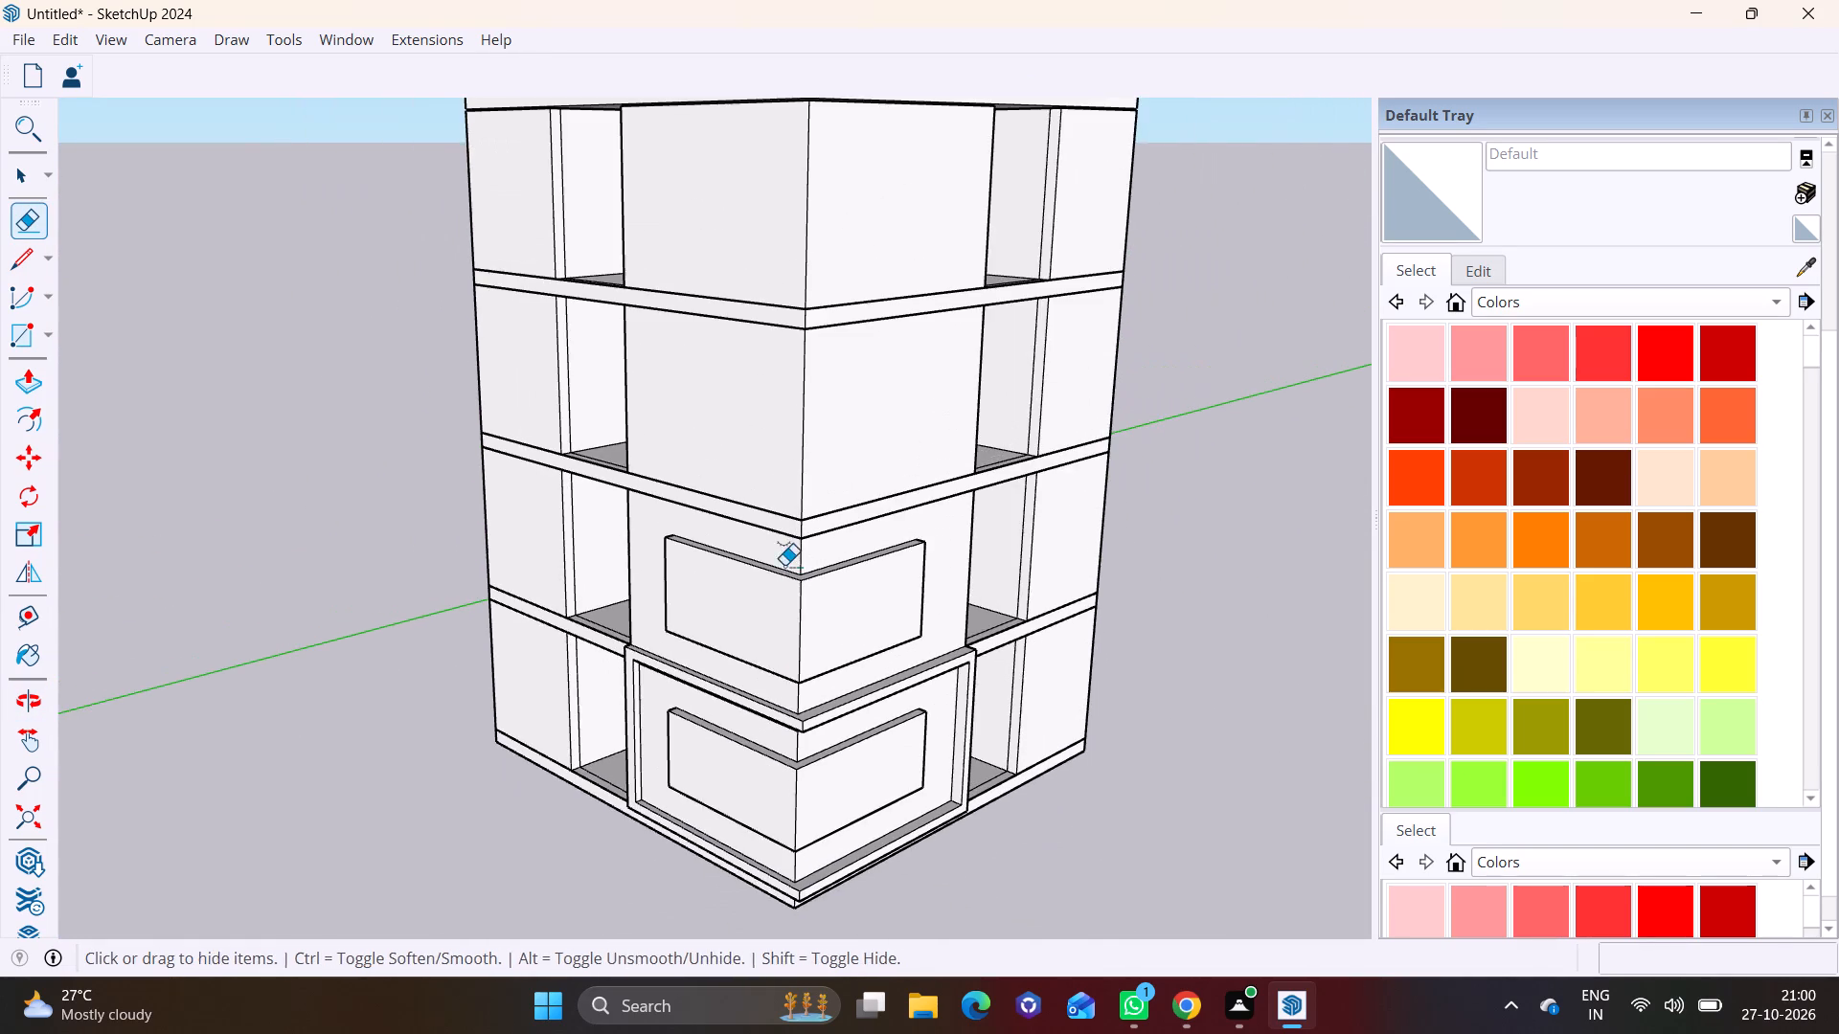
pyautogui.keyDown('shift'); pyautogui.moveTo(784, 565); pyautogui.dragTo(732, 510, button='middle'); pyautogui.keyUp('shift')
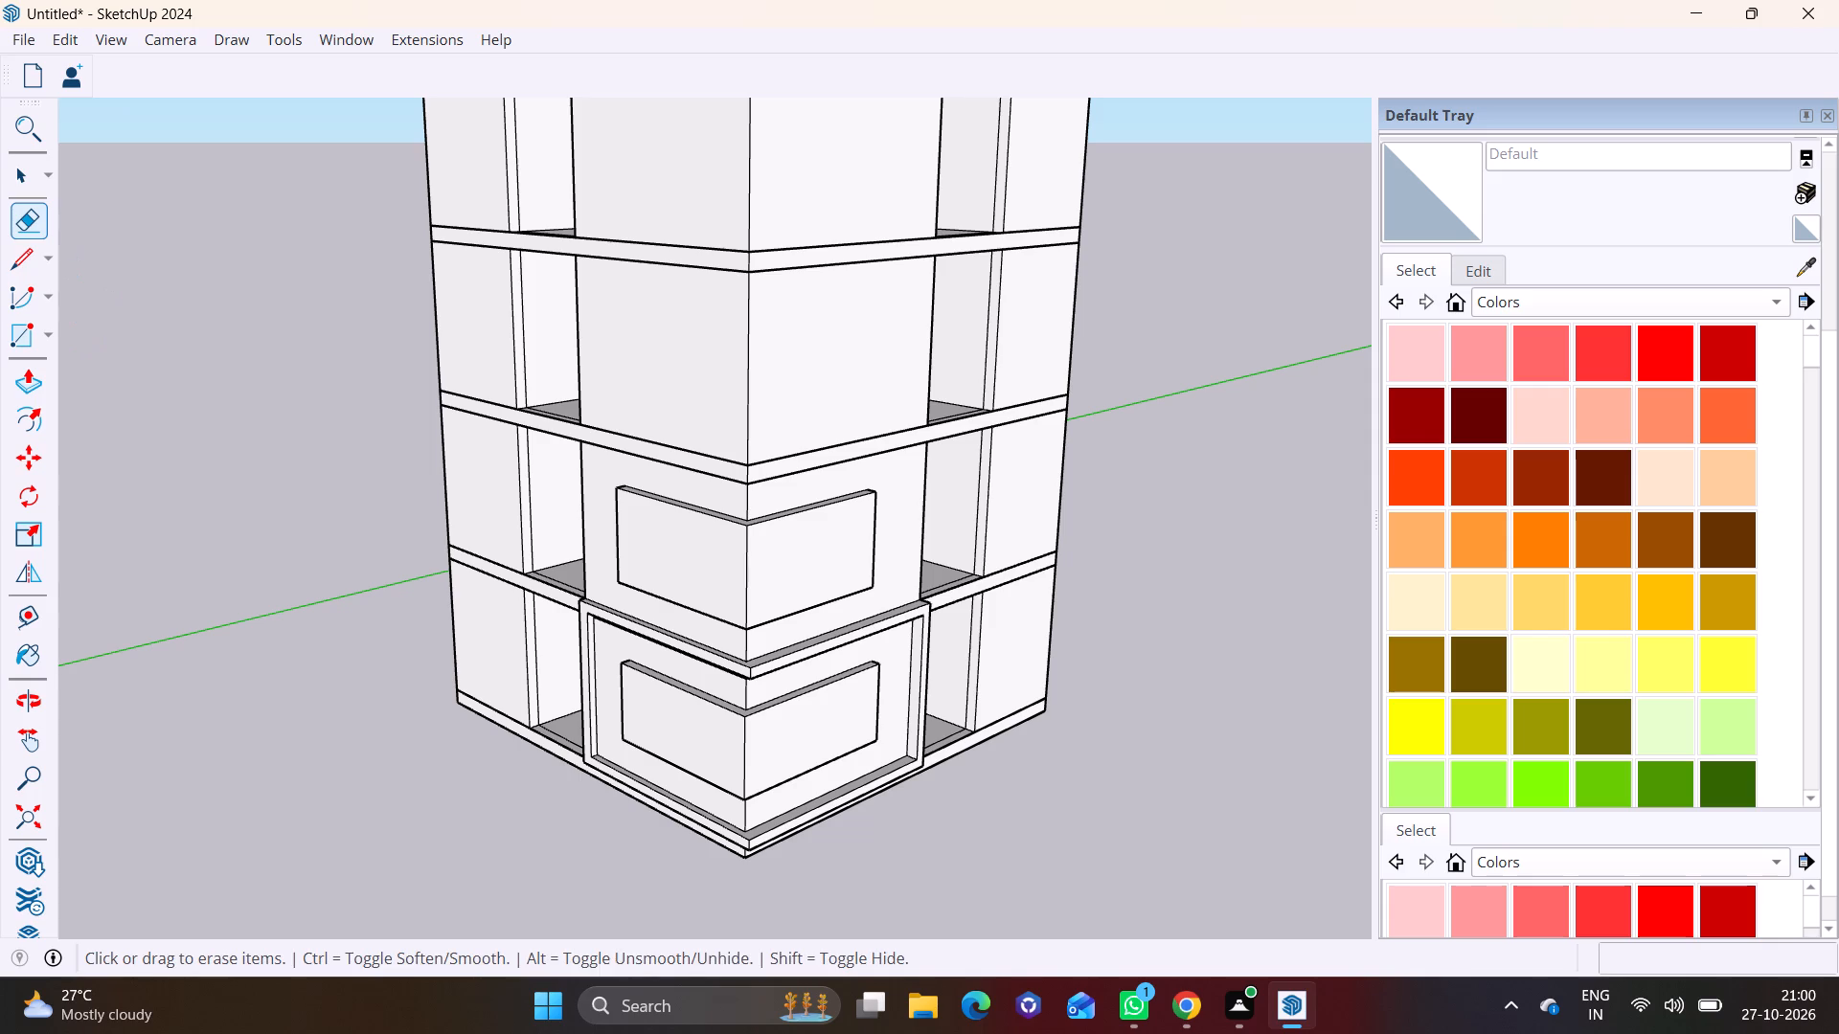
pyautogui.click(32, 264)
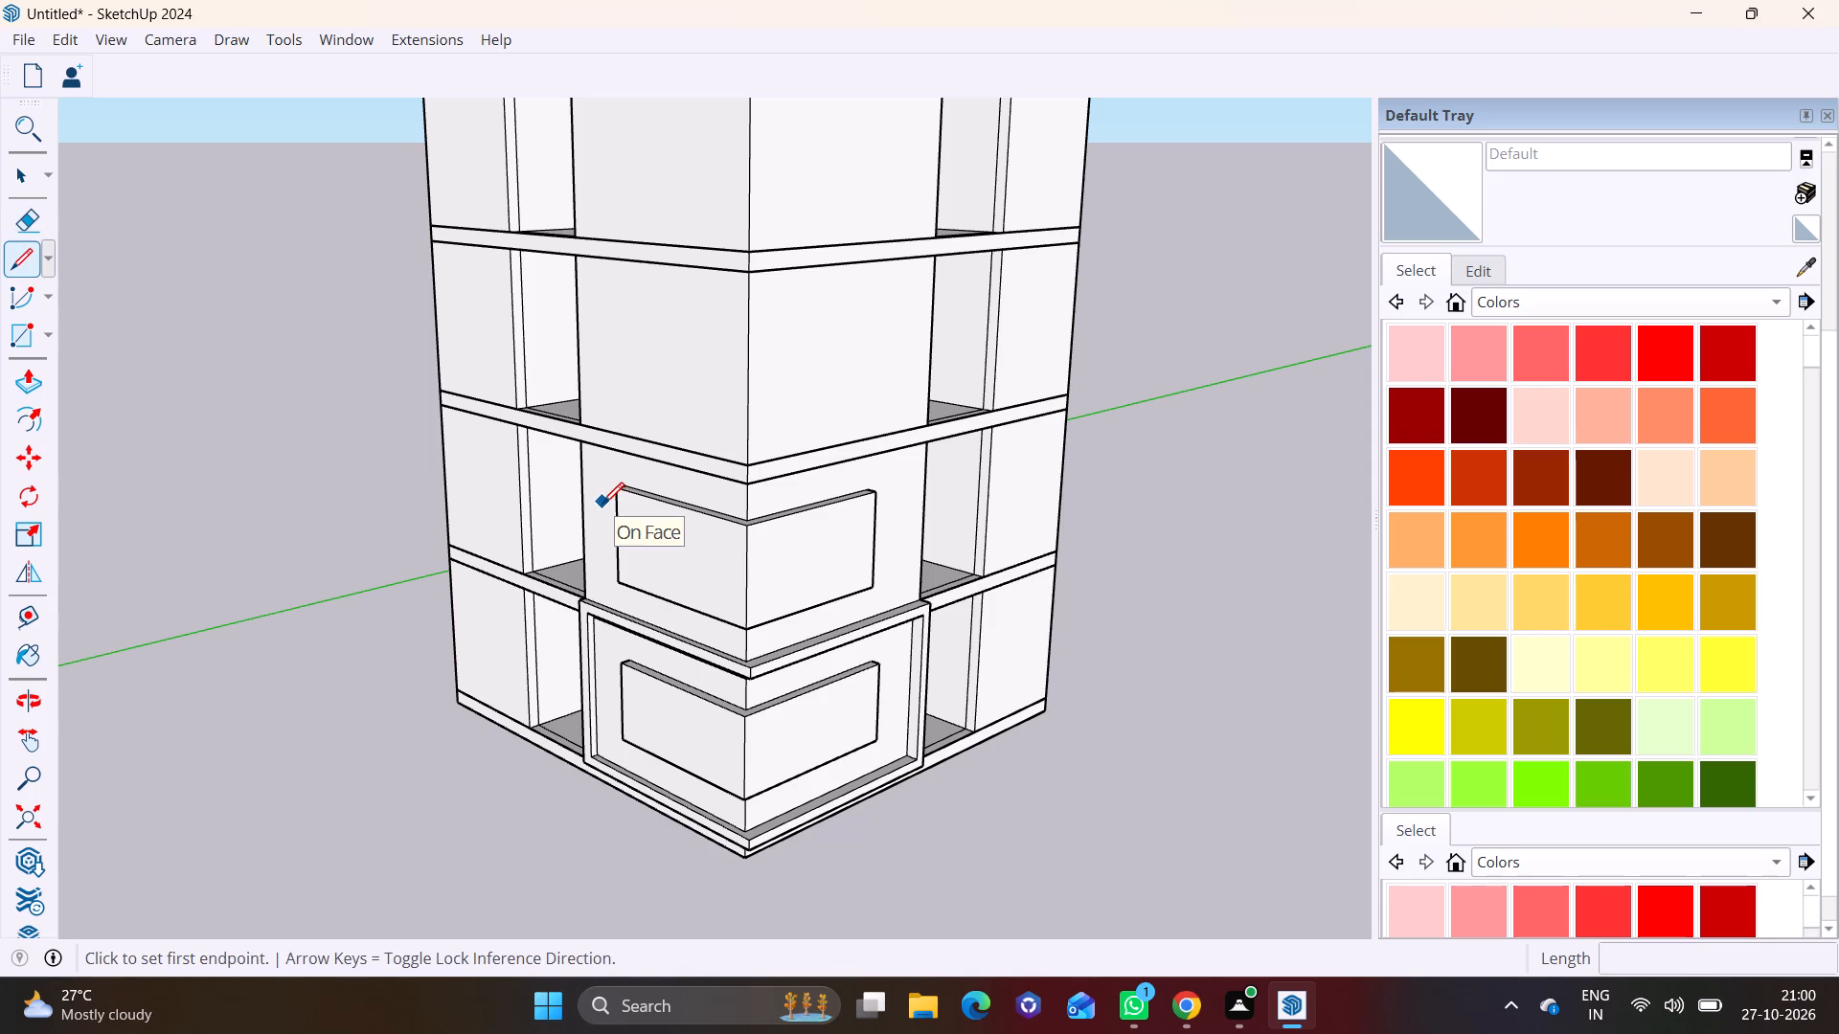
pyautogui.moveTo(653, 548); pyautogui.dragTo(661, 491, button='middle')
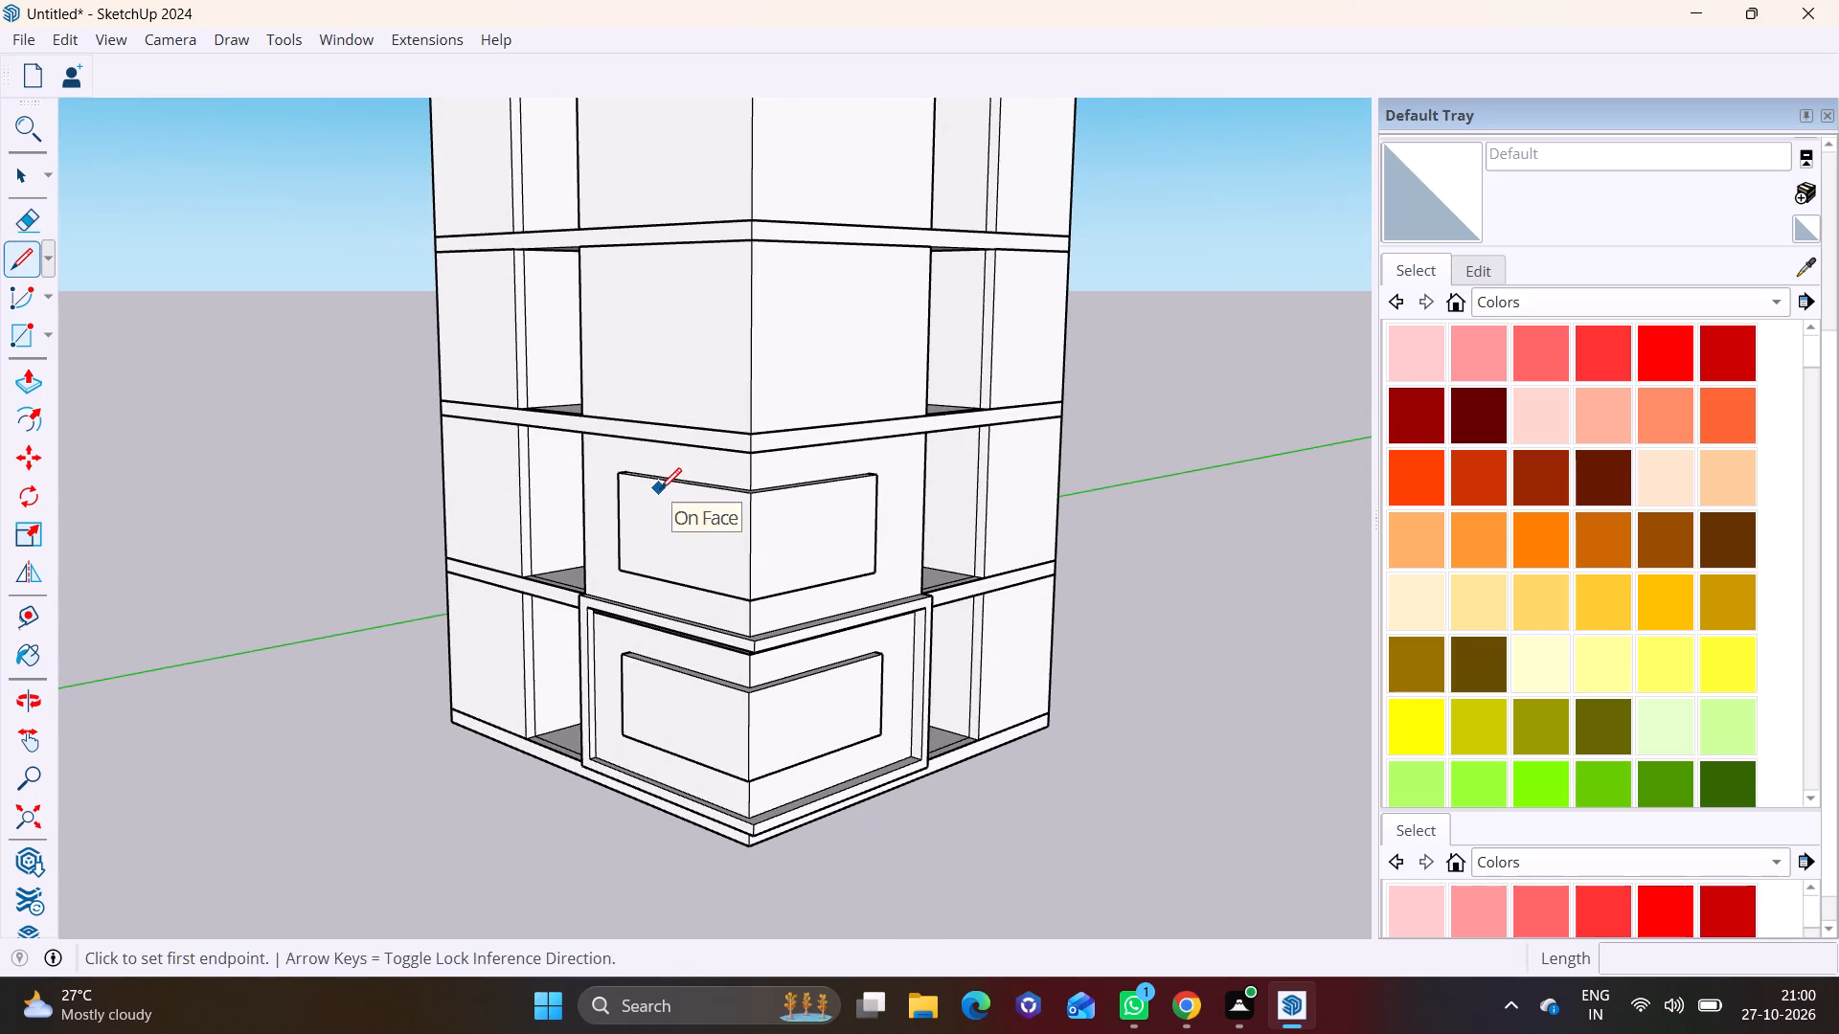
pyautogui.scroll(-1, 665, 506)
pyautogui.moveTo(834, 411); pyautogui.dragTo(826, 635, button='middle')
pyautogui.scroll(3, 764, 582)
pyautogui.moveTo(746, 574); pyautogui.dragTo(877, 577, button='middle')
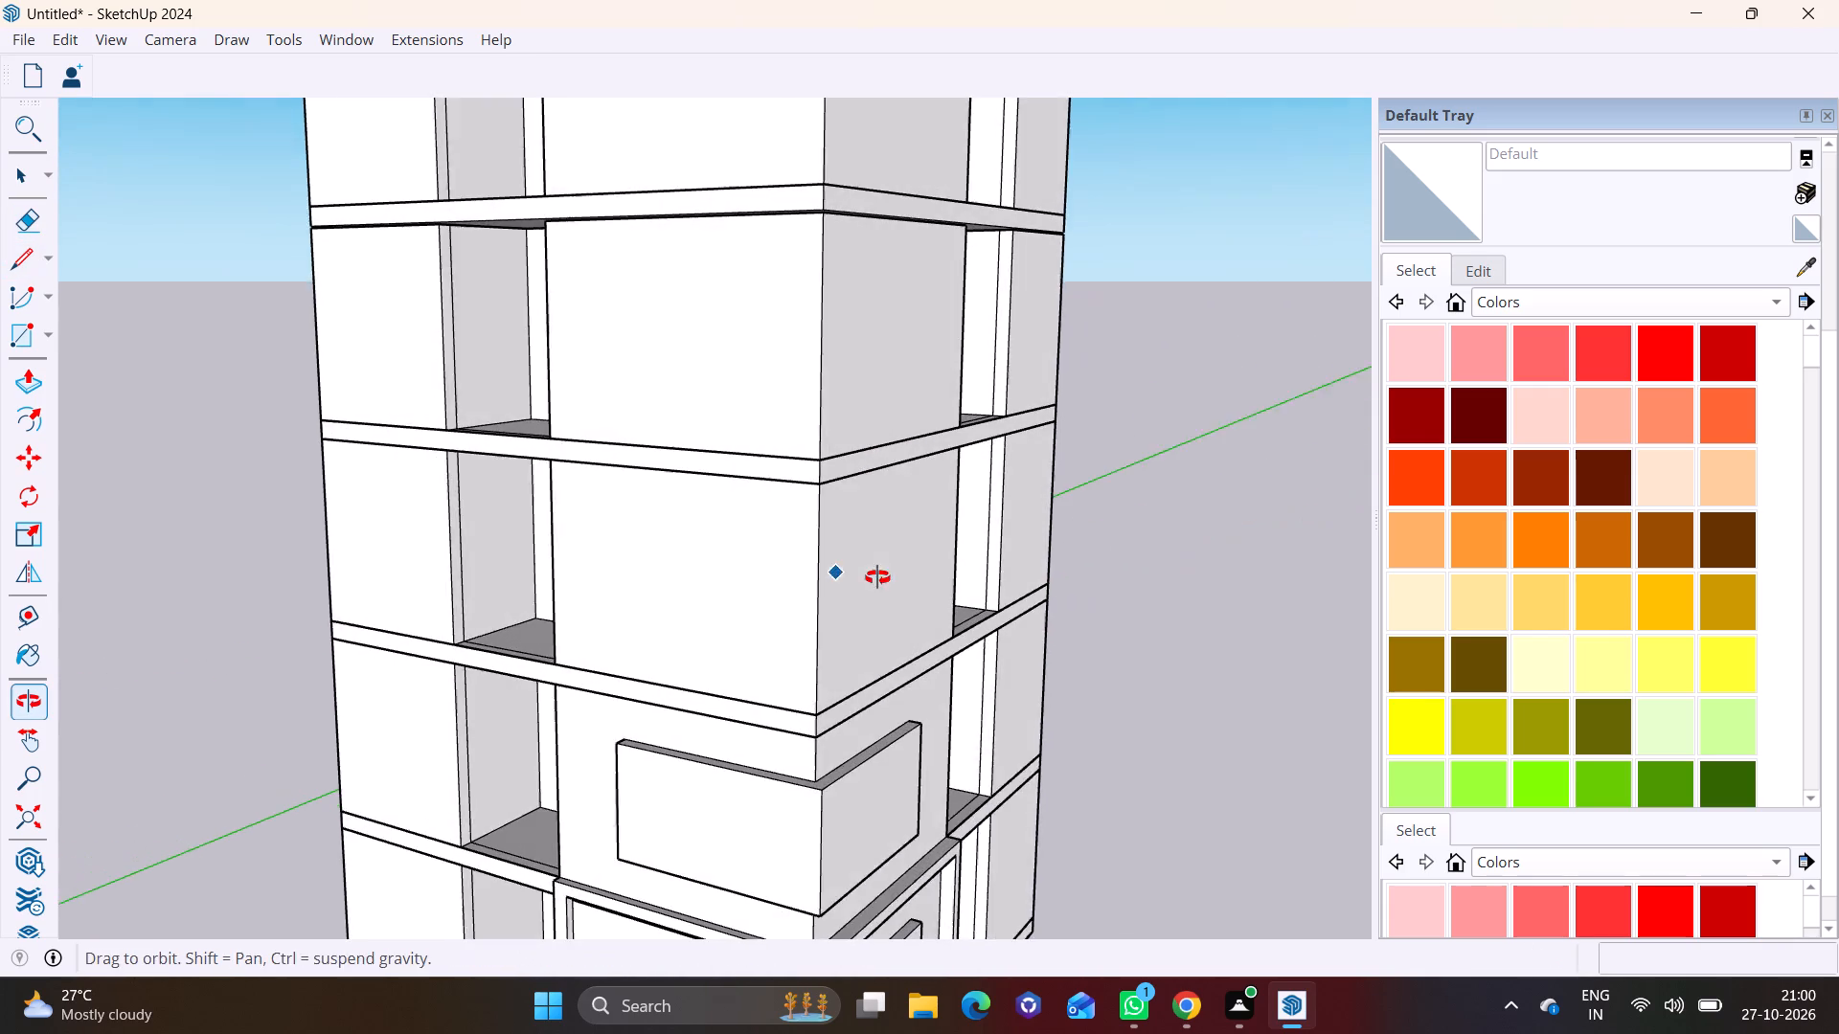
pyautogui.moveTo(877, 577); pyautogui.dragTo(904, 577, button='middle')
pyautogui.moveTo(859, 530); pyautogui.dragTo(1001, 537, button='middle')
pyautogui.scroll(-3, 919, 565)
pyautogui.keyDown('shift'); pyautogui.moveTo(921, 565); pyautogui.dragTo(977, 483, button='middle'); pyautogui.keyUp('shift')
pyautogui.scroll(1, 977, 512)
pyautogui.moveTo(981, 515); pyautogui.dragTo(983, 515, button='middle')
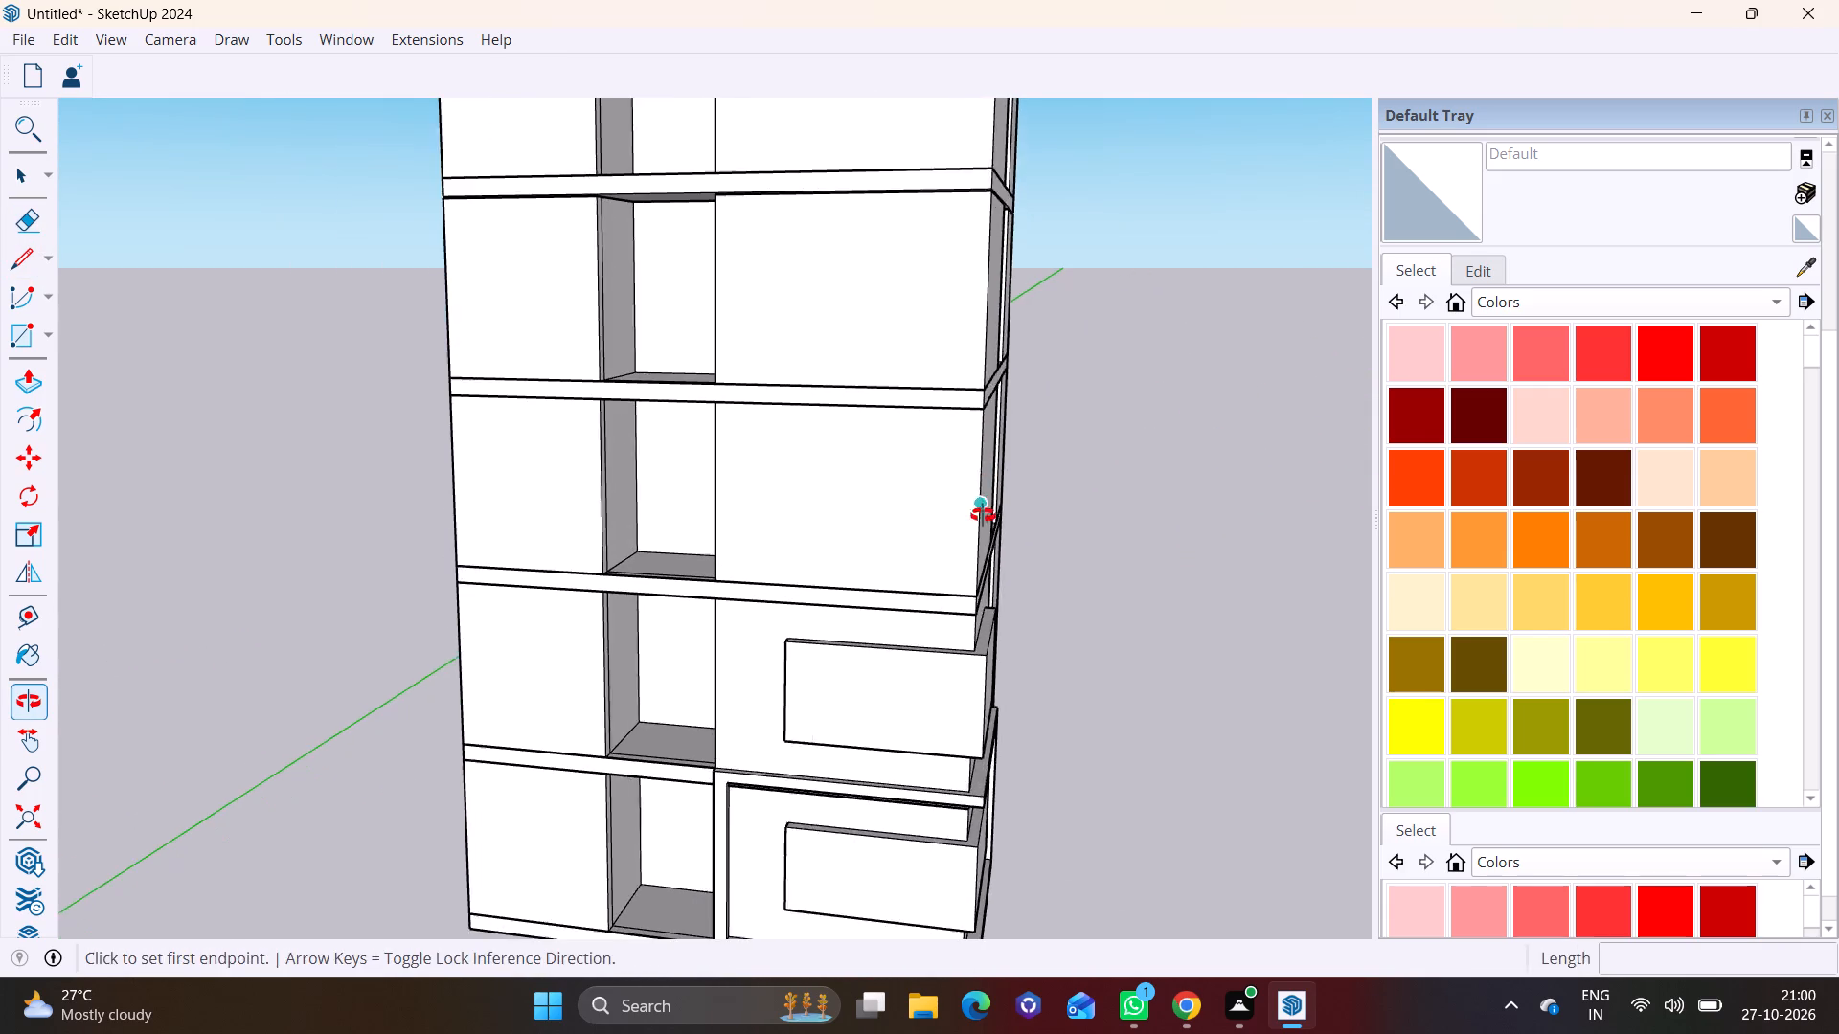
pyautogui.moveTo(983, 515); pyautogui.dragTo(1033, 515, button='middle')
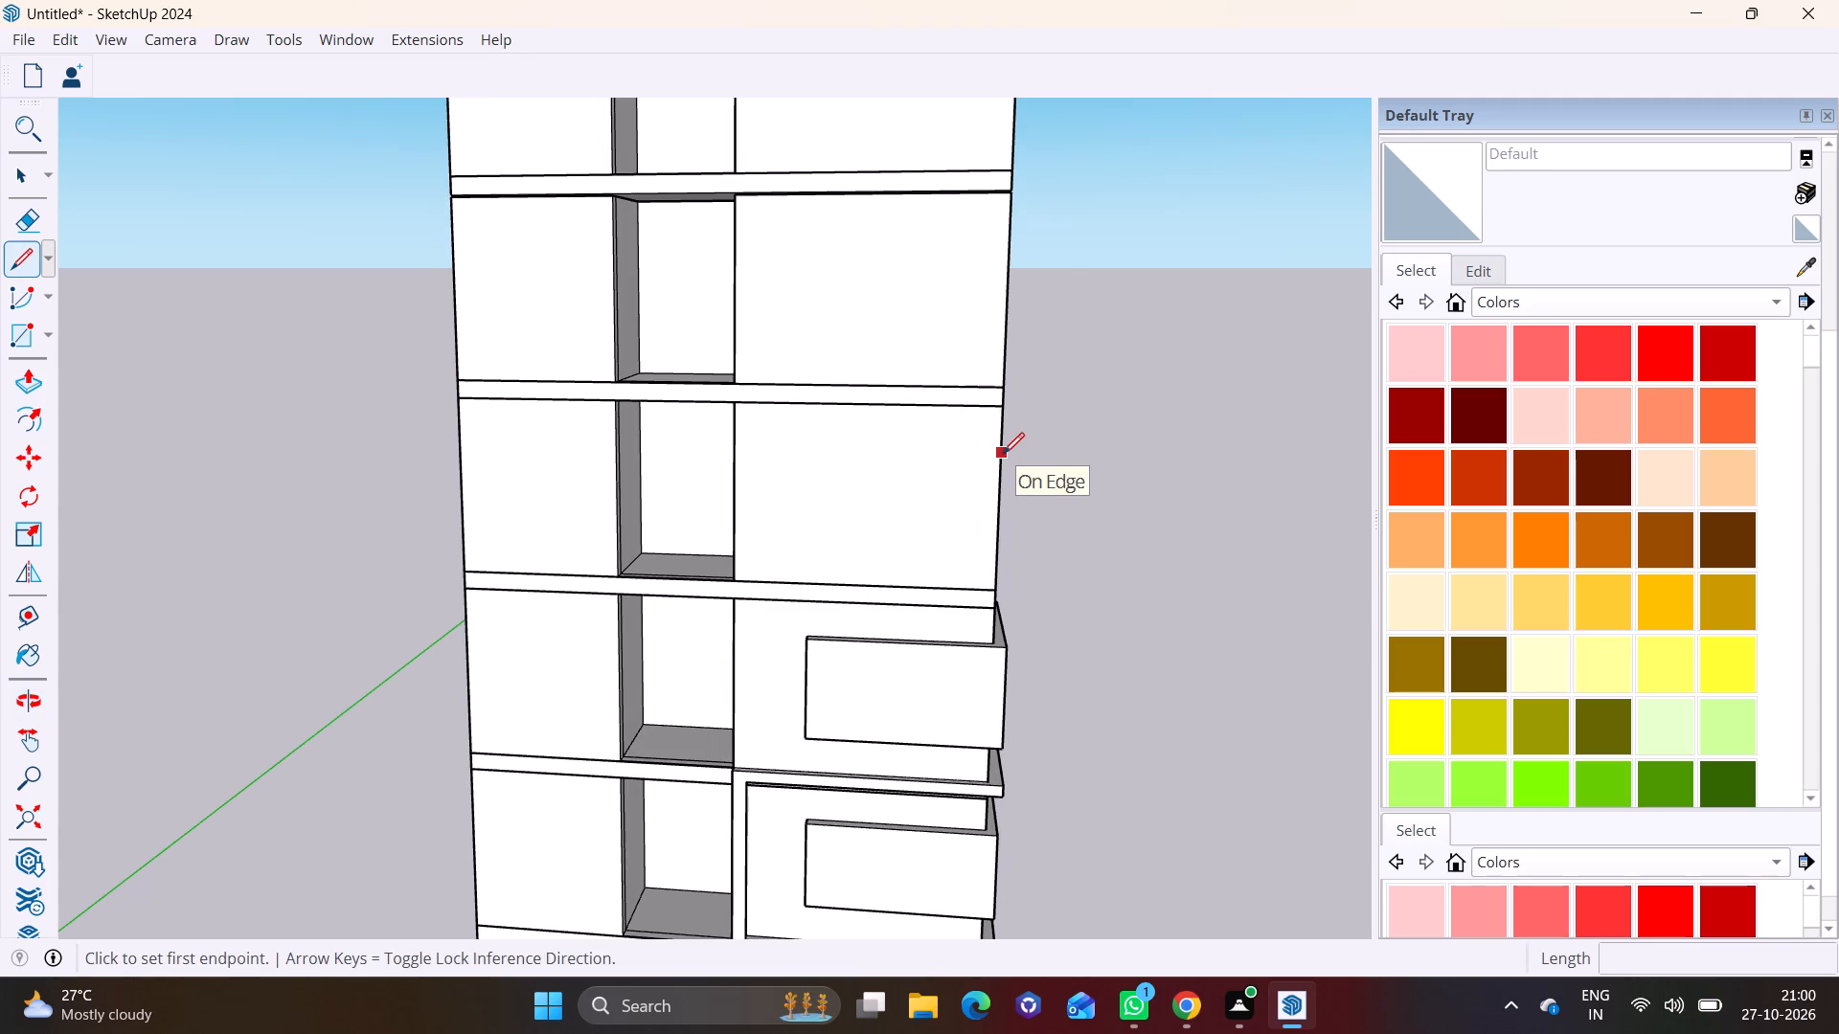
pyautogui.click(1002, 455)
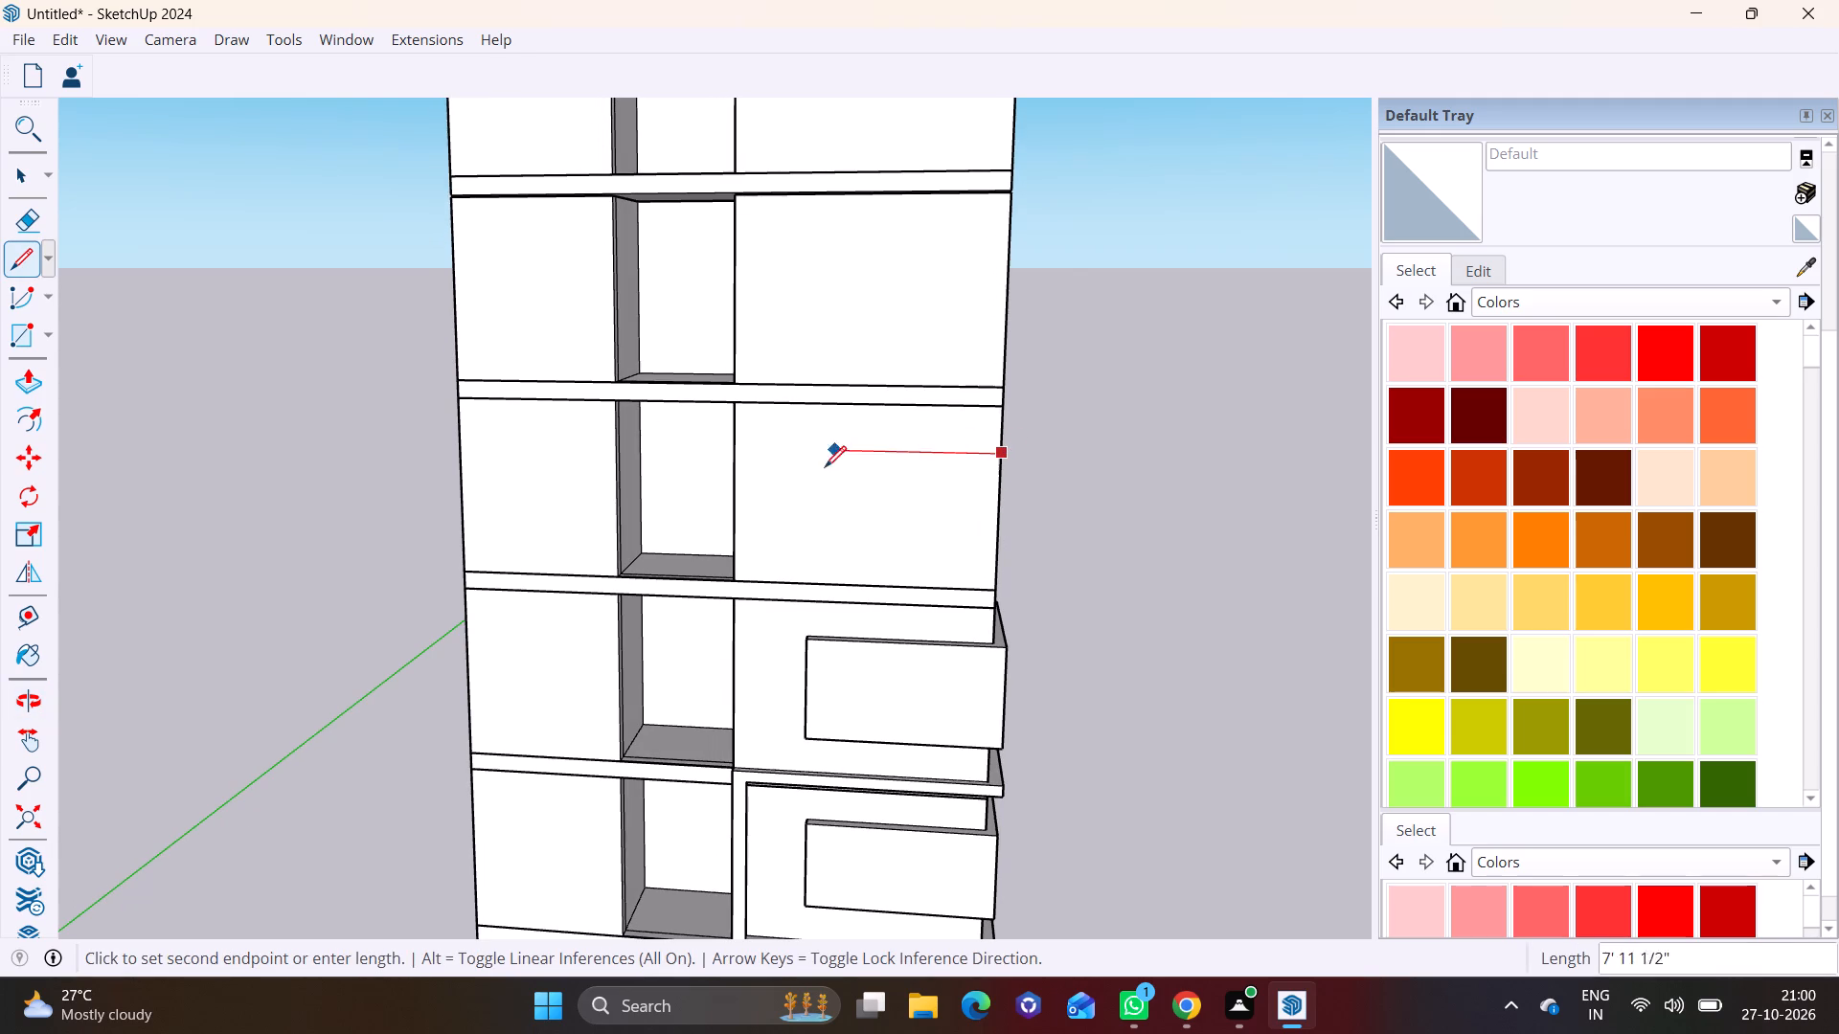
pyautogui.click(818, 455)
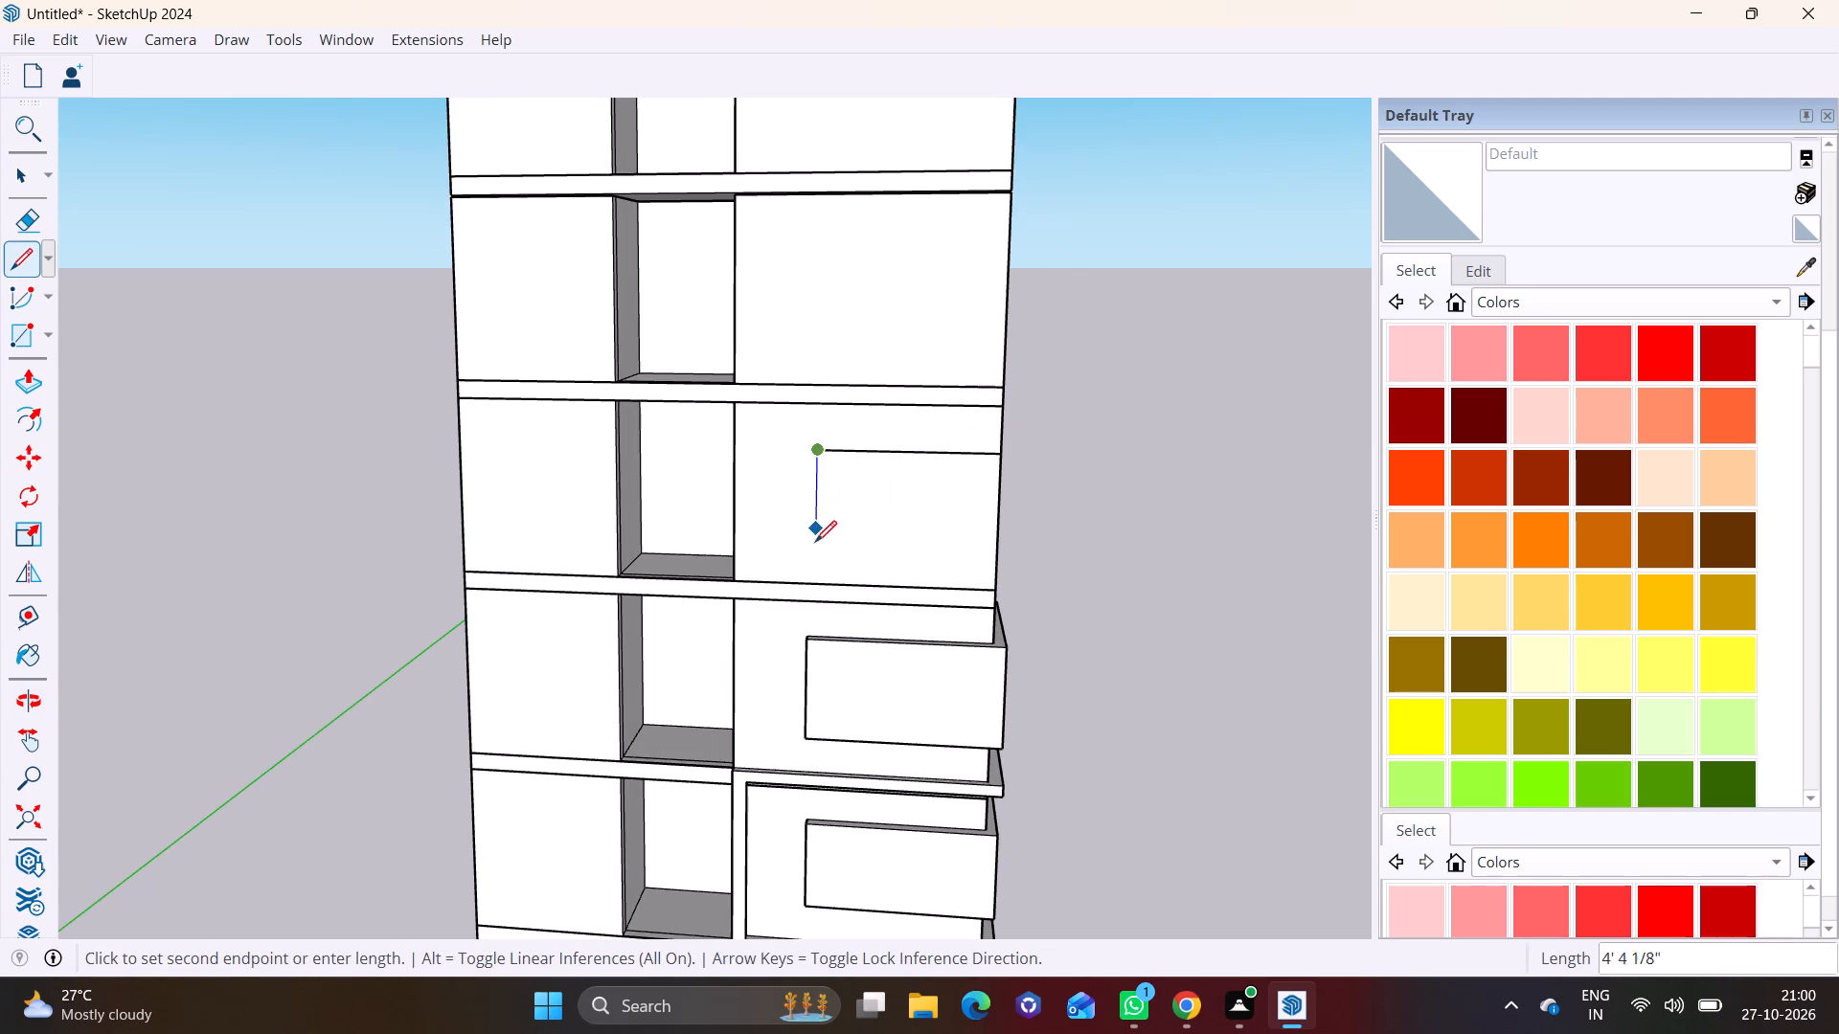
pyautogui.click(819, 544)
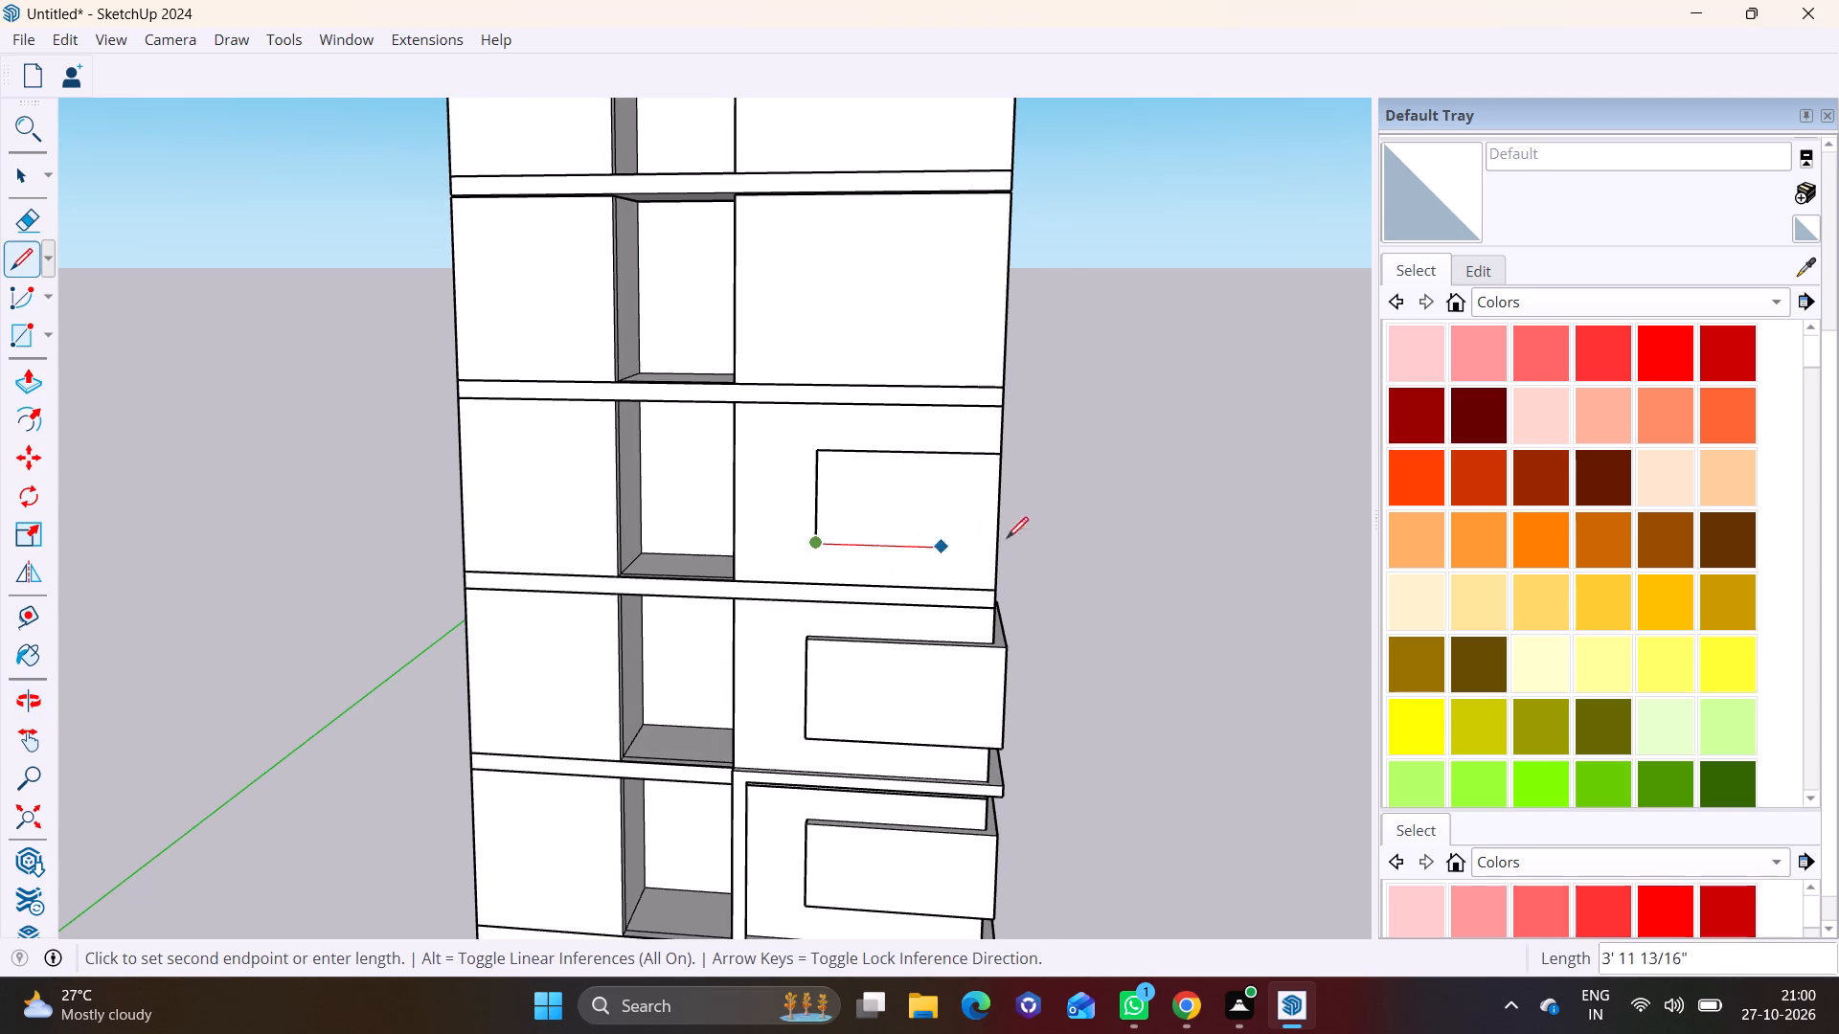
pyautogui.click(998, 538)
# Outline the matching rectangle on the third-storey wall right of the corner, starting from the left outline's corner-edge endpoints.
pyautogui.moveTo(1006, 535); pyautogui.dragTo(399, 536, button='middle')
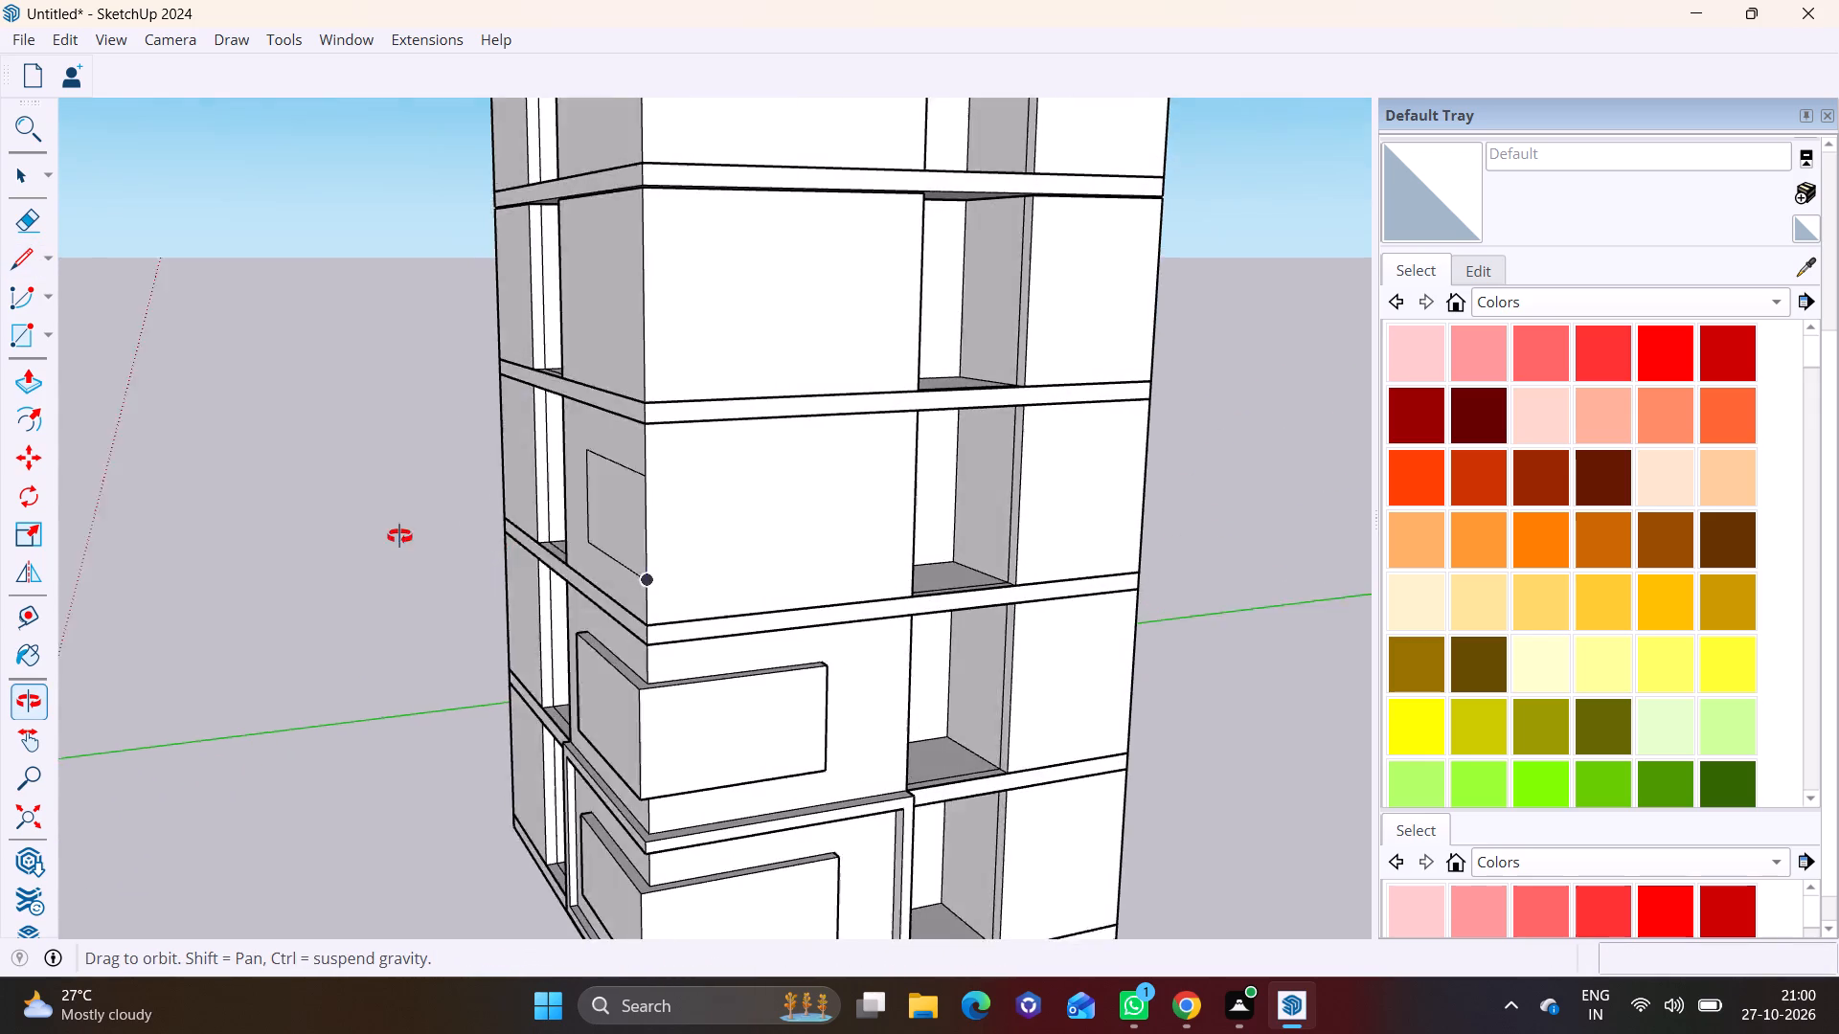
pyautogui.moveTo(399, 536); pyautogui.dragTo(378, 535, button='middle')
pyautogui.click(598, 573)
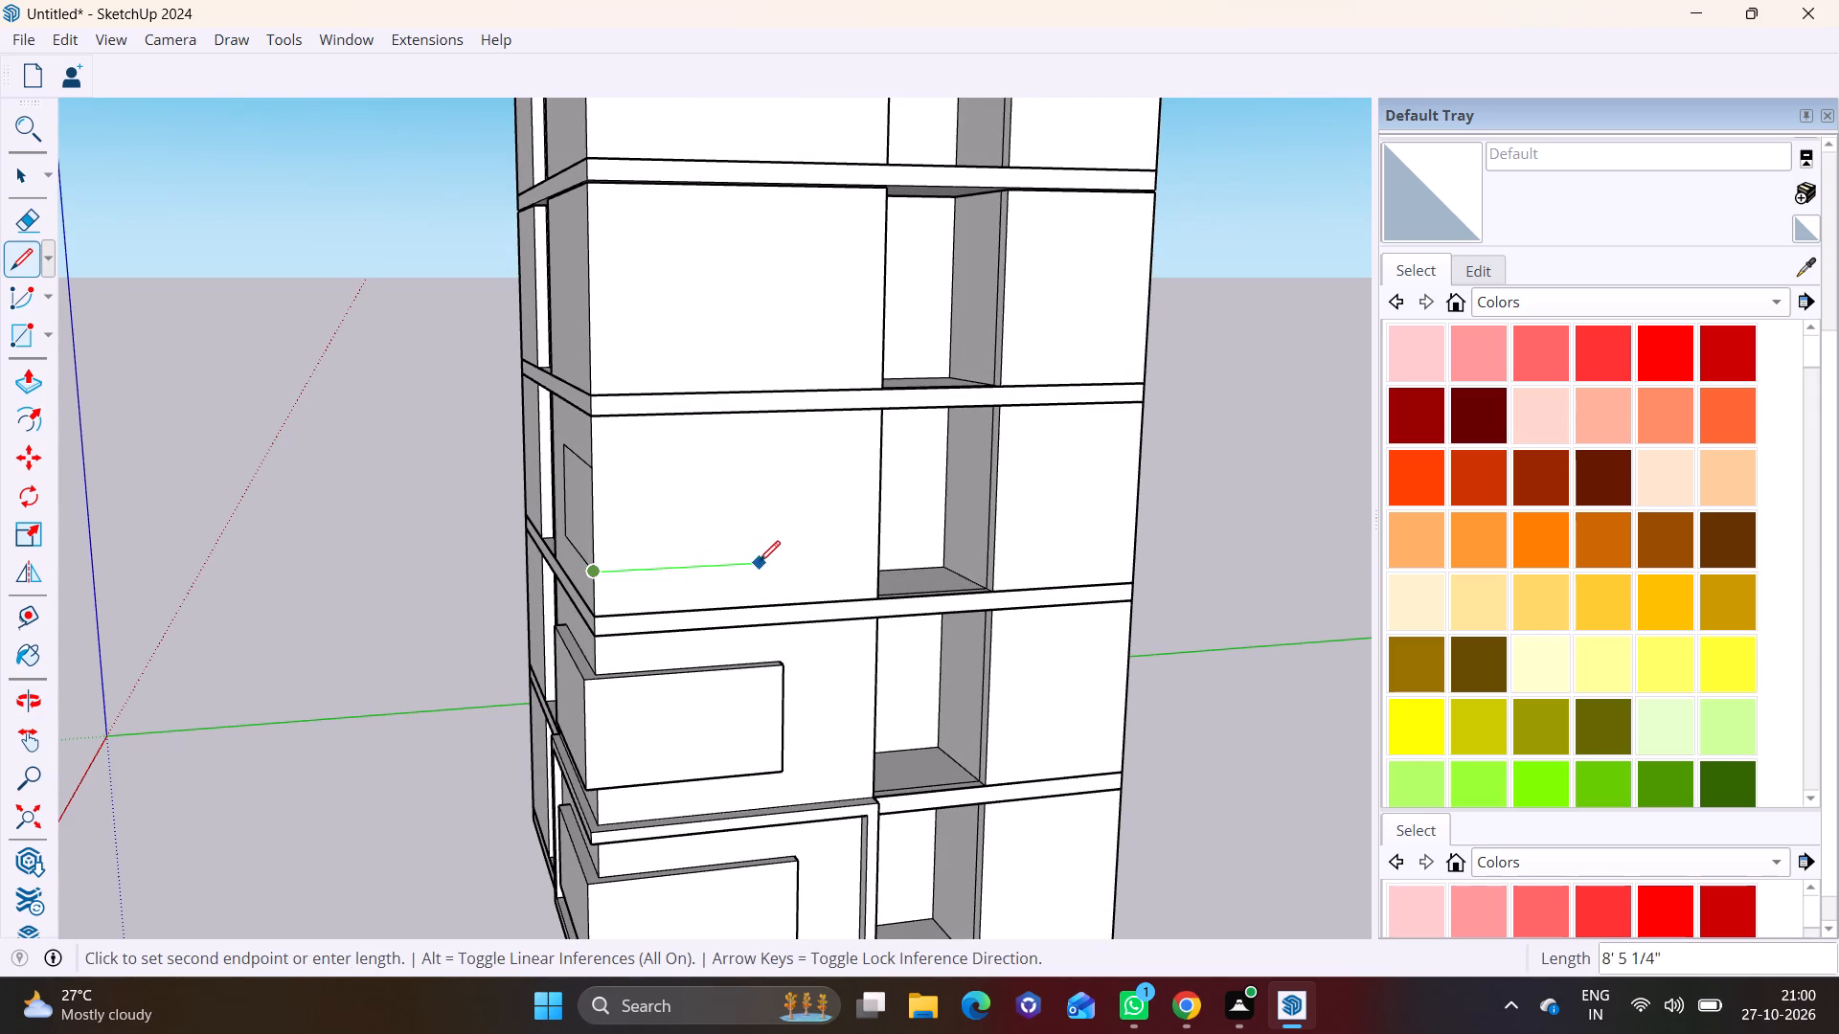
pyautogui.click(779, 562)
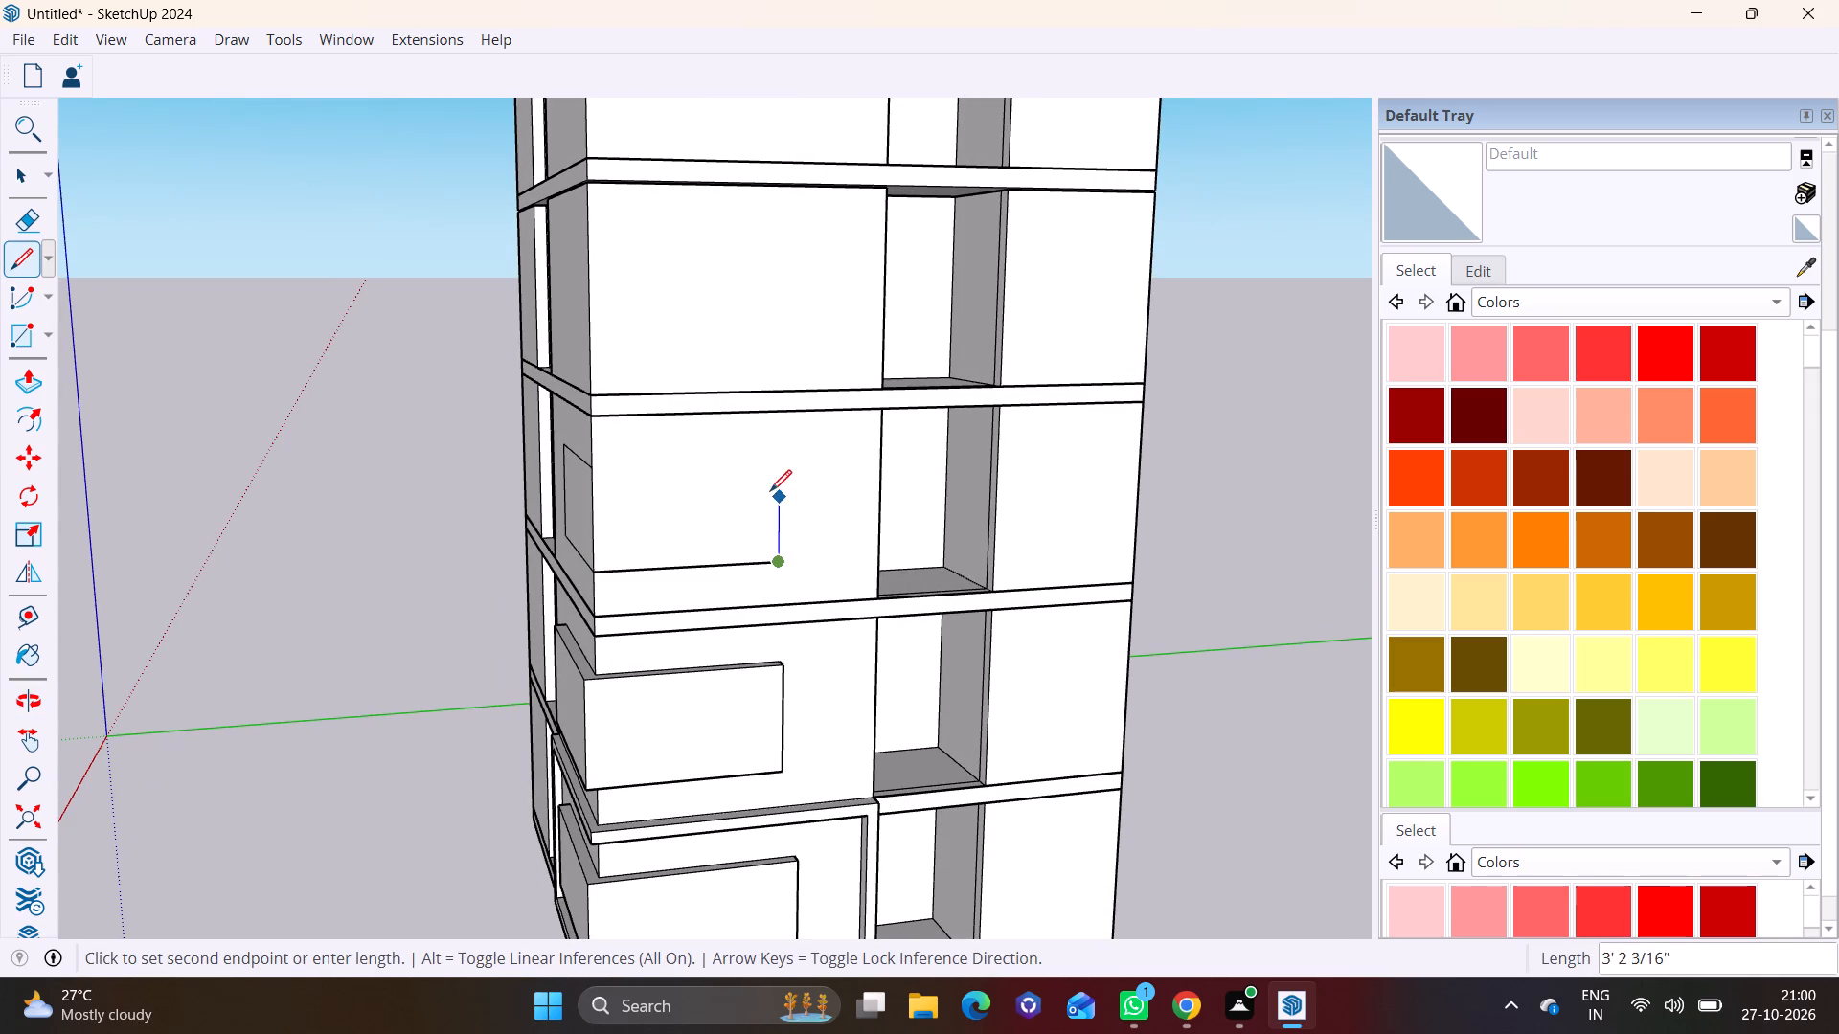
pyautogui.press('space')
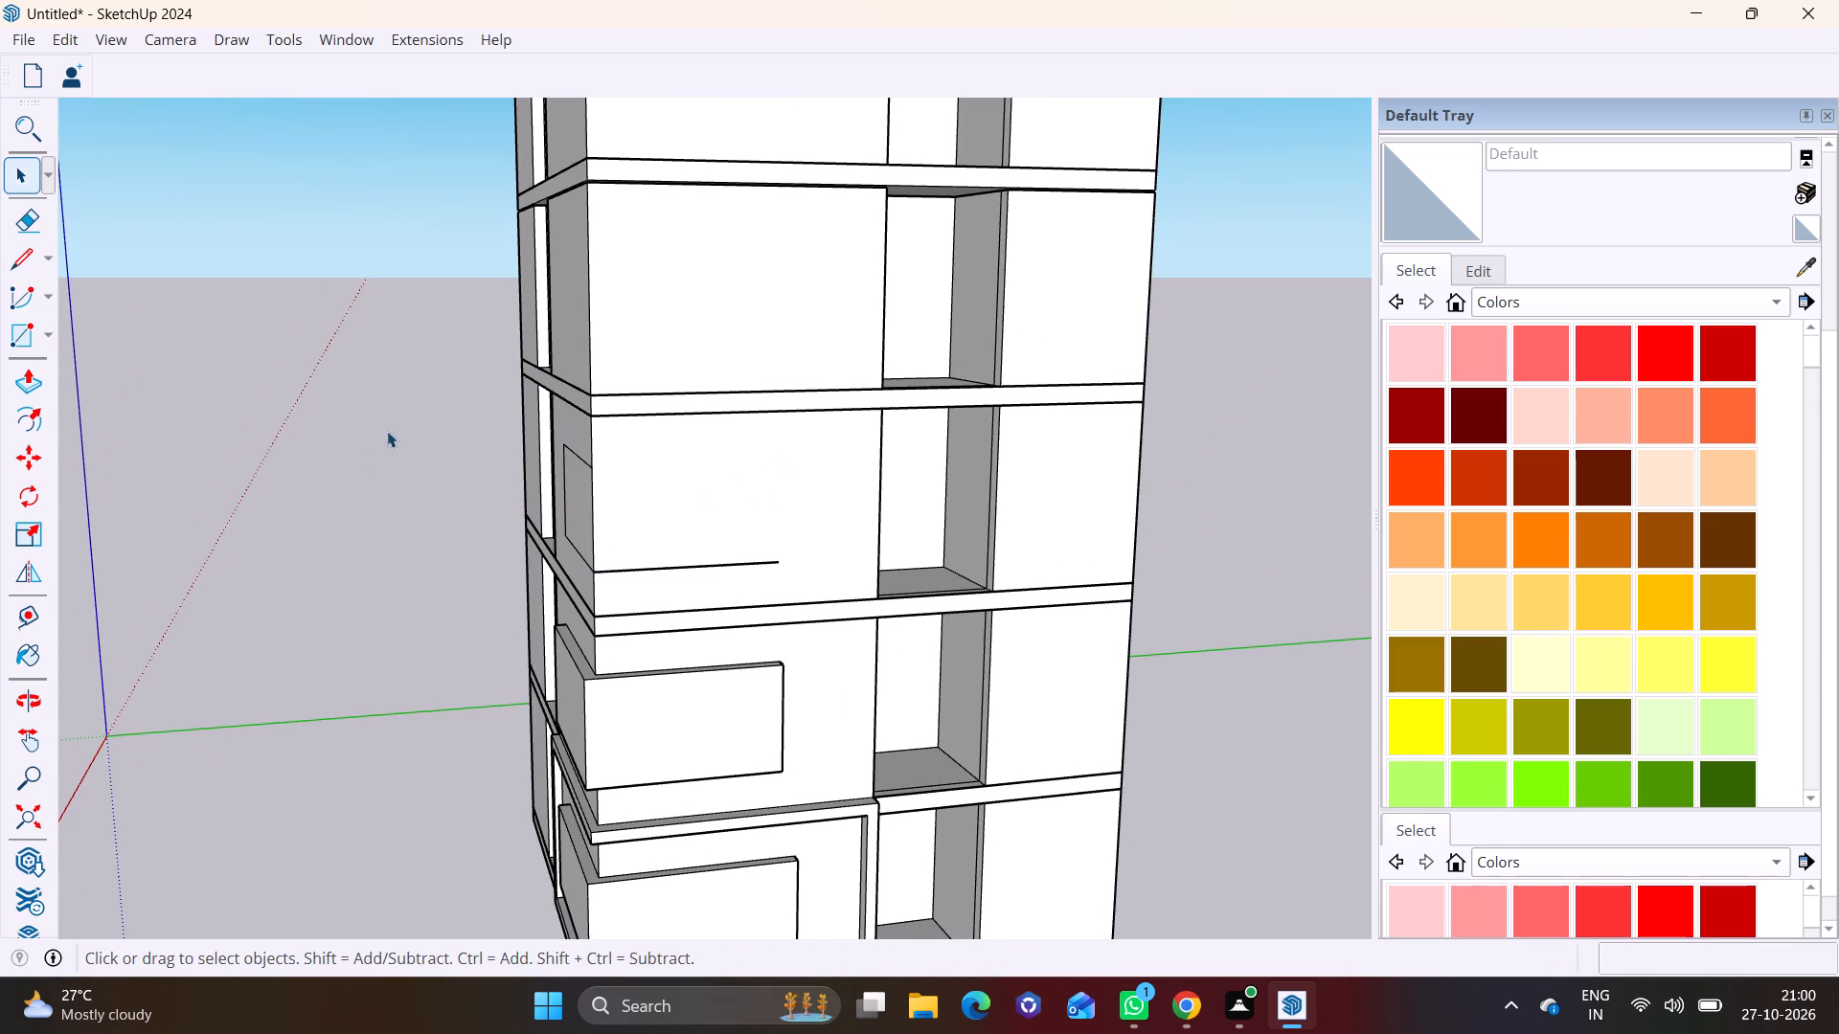
pyautogui.click(13, 254)
pyautogui.click(598, 469)
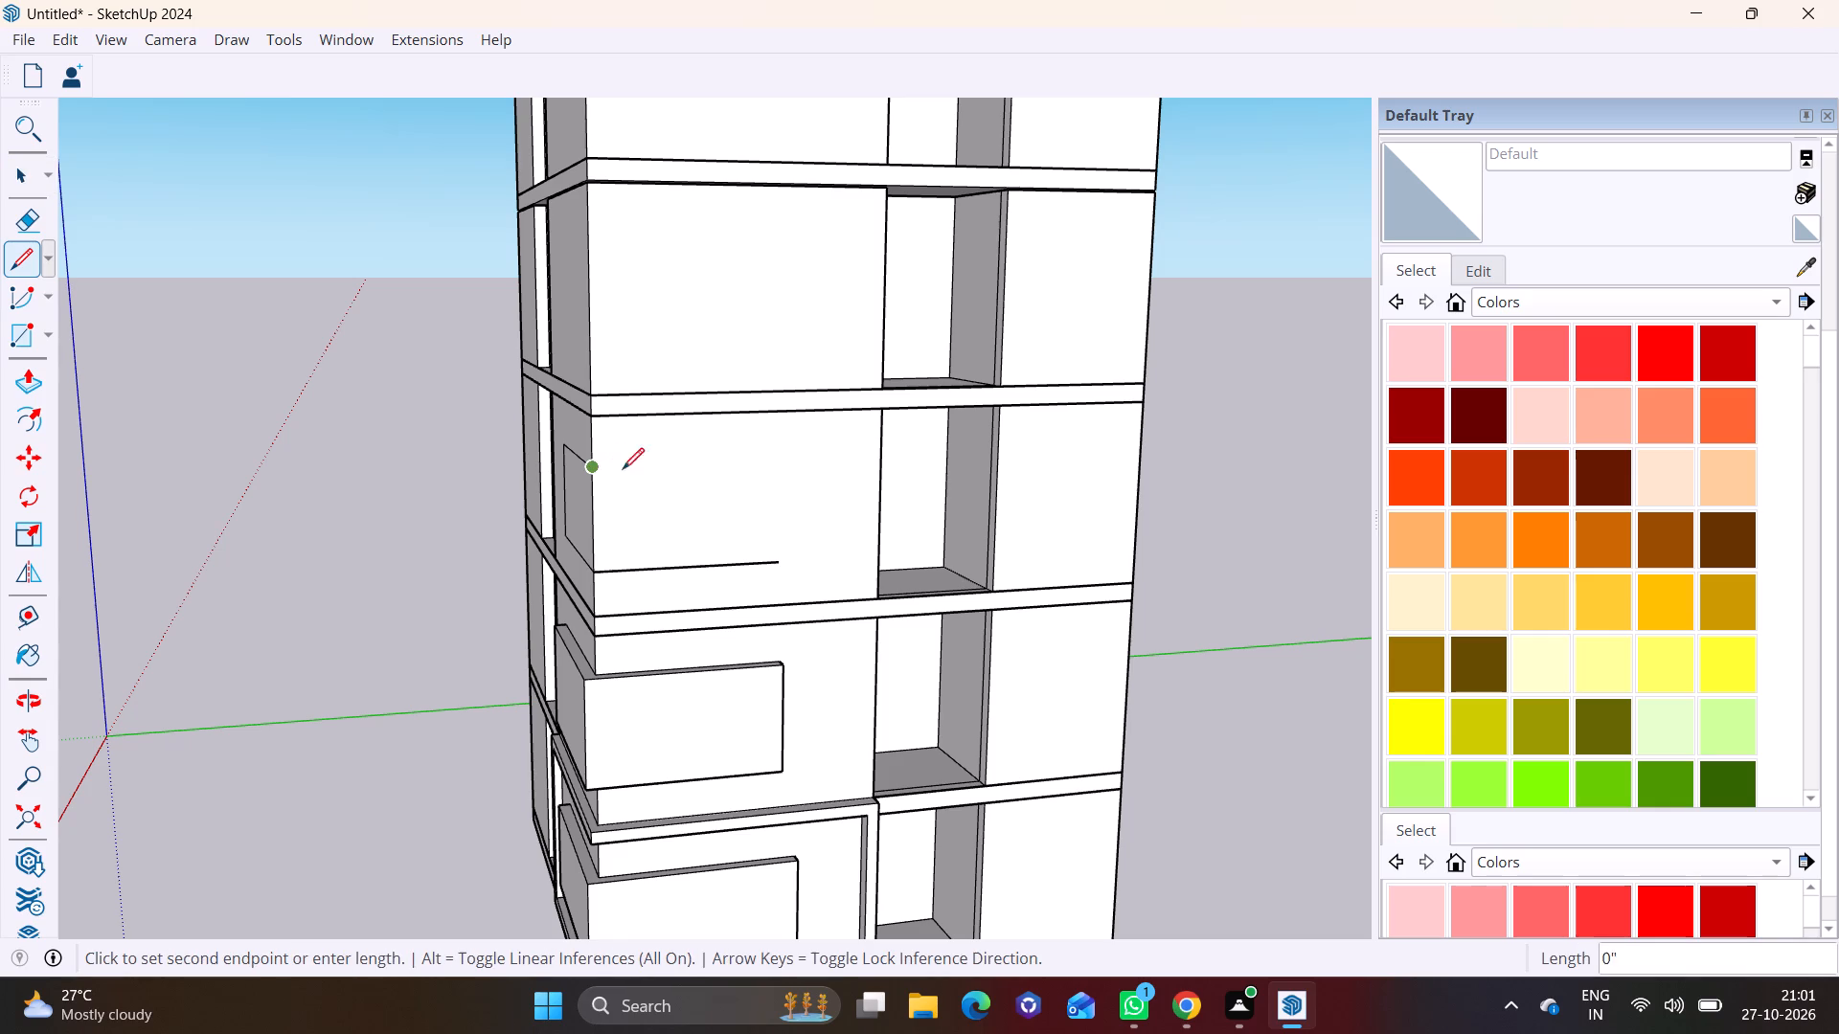
pyautogui.click(771, 468)
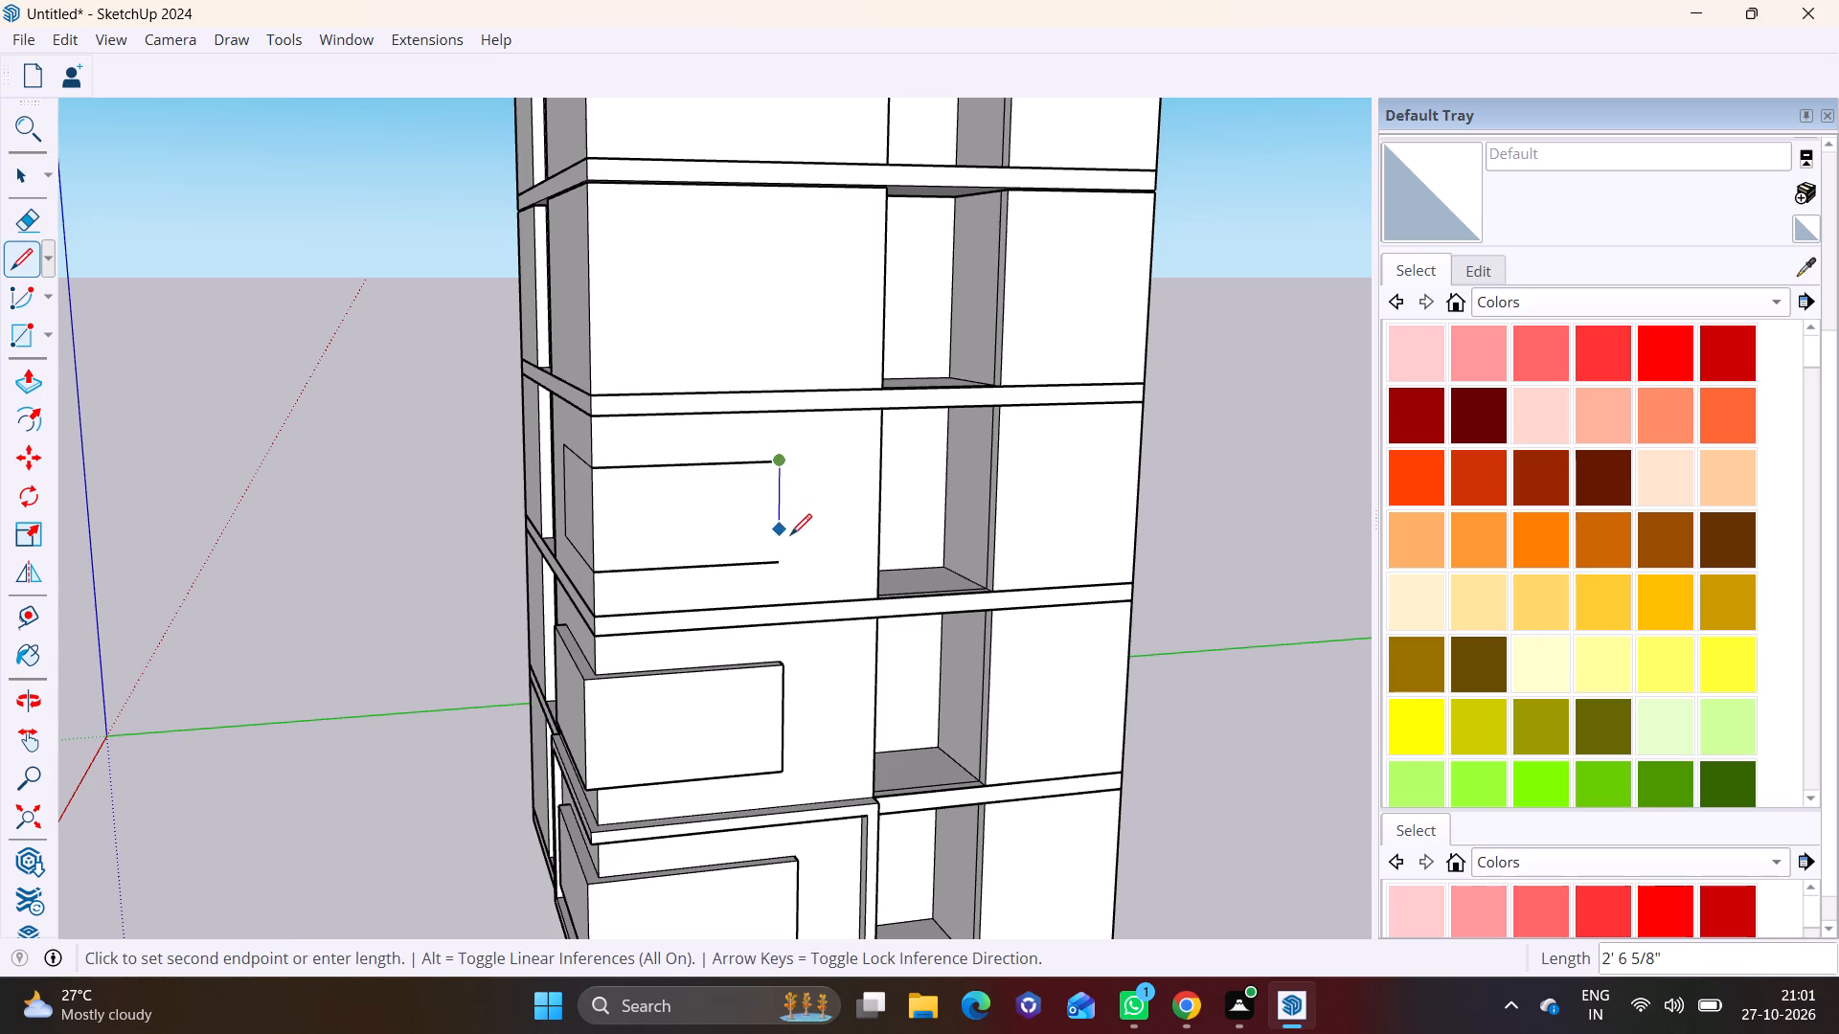
pyautogui.moveTo(790, 564); pyautogui.dragTo(801, 557)
# Push/Pull both third-storey corner rectangles outward by the same distance as the panels below so they meet at the corner.
pyautogui.scroll(-3, 661, 551)
pyautogui.moveTo(662, 530); pyautogui.dragTo(770, 557, button='middle')
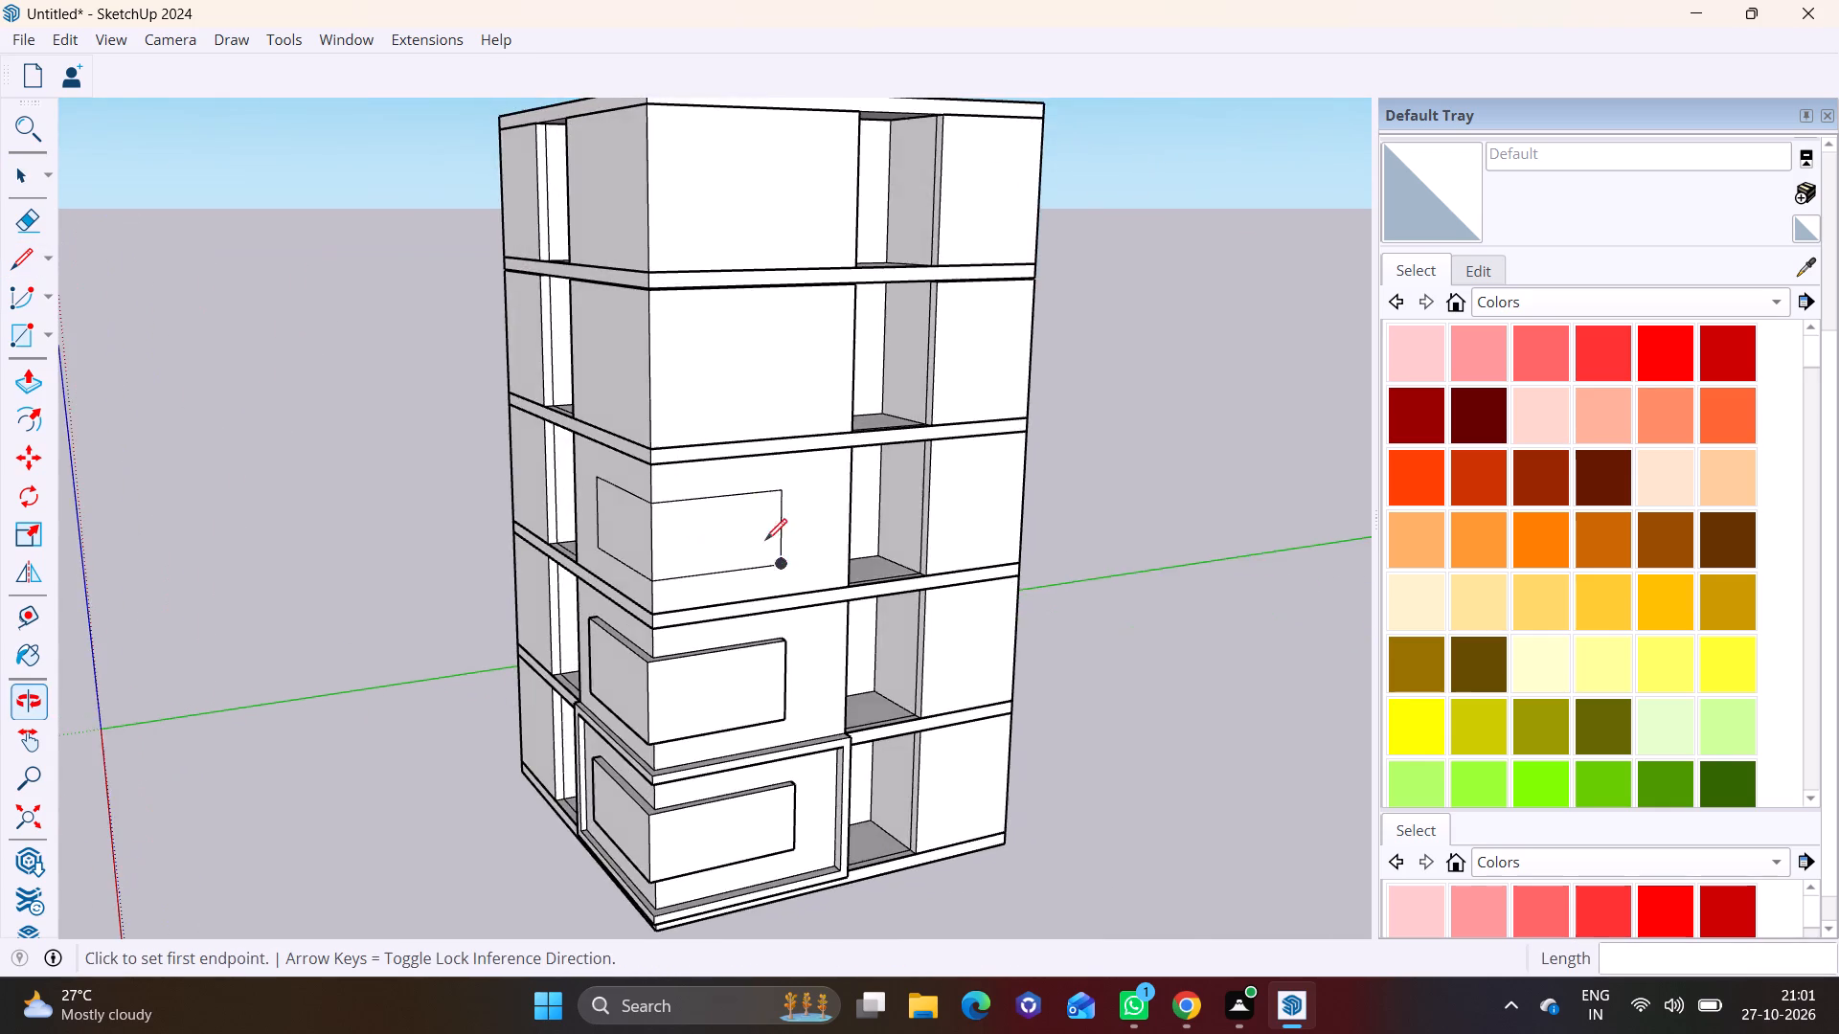
pyautogui.scroll(6, 736, 522)
pyautogui.press('space')
pyautogui.click(683, 528)
pyautogui.click(26, 361)
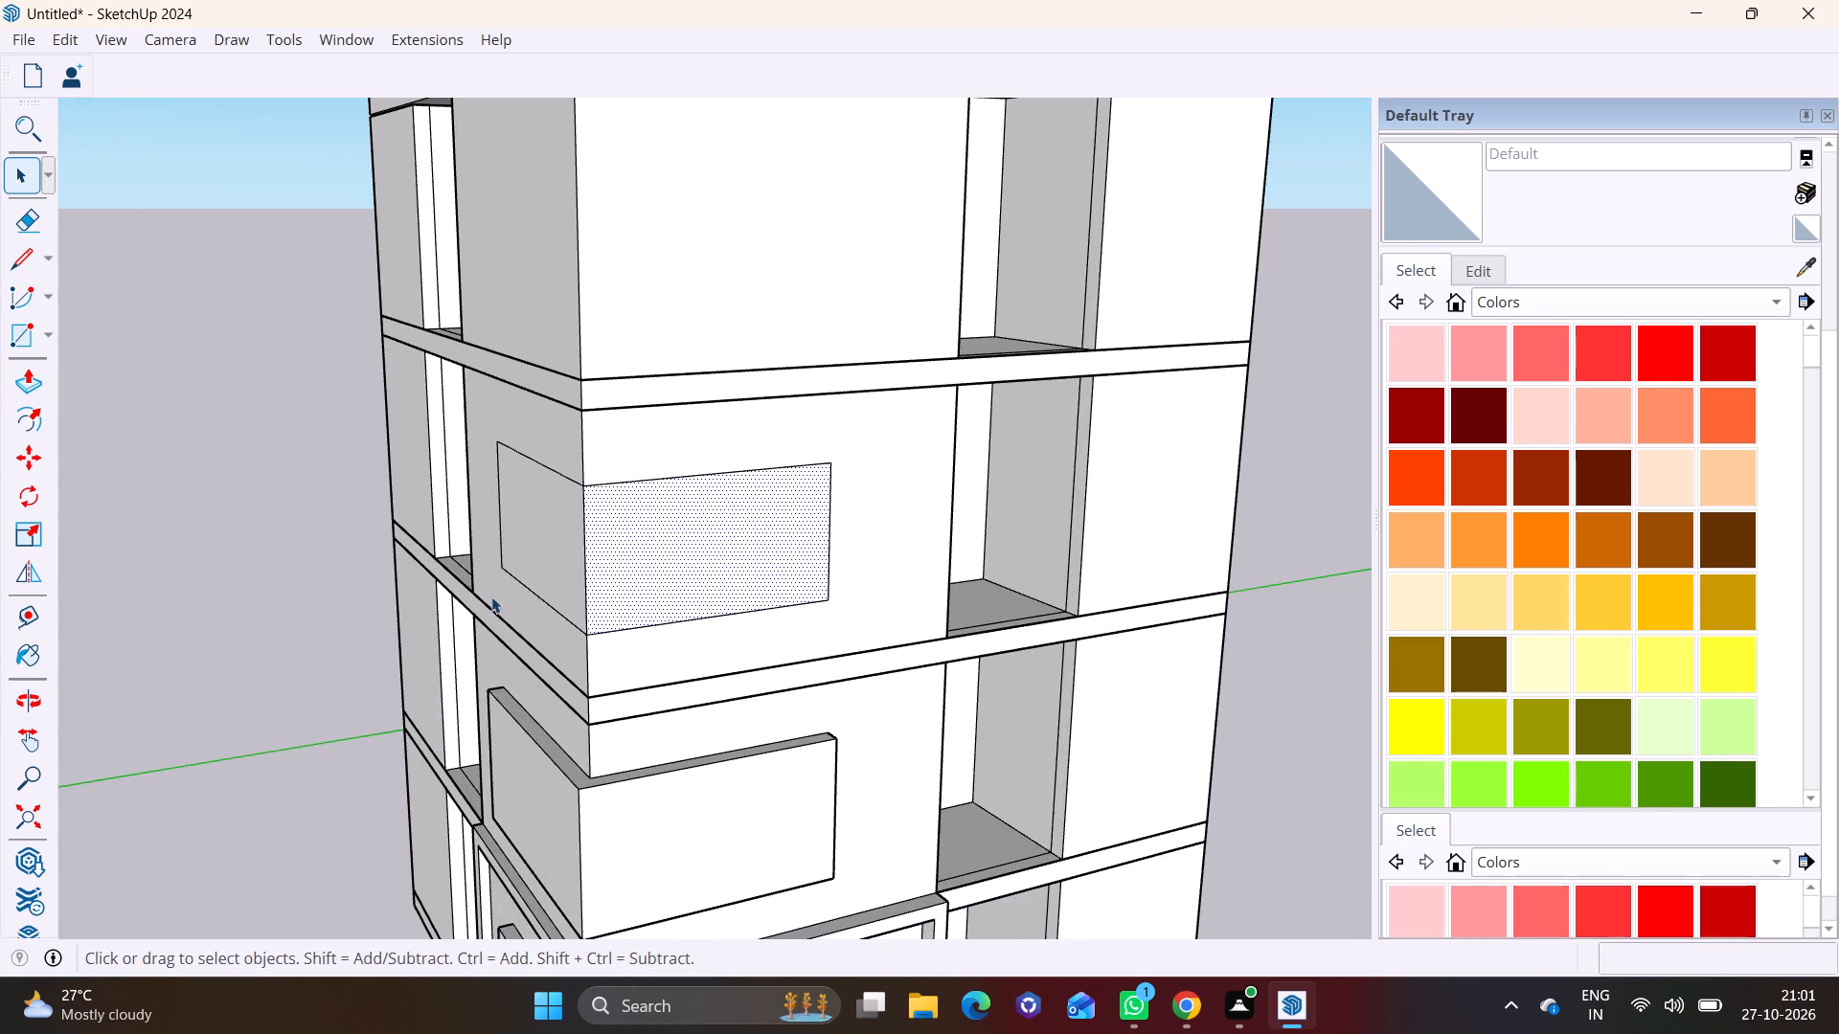
pyautogui.click(27, 382)
pyautogui.doubleClick(640, 544)
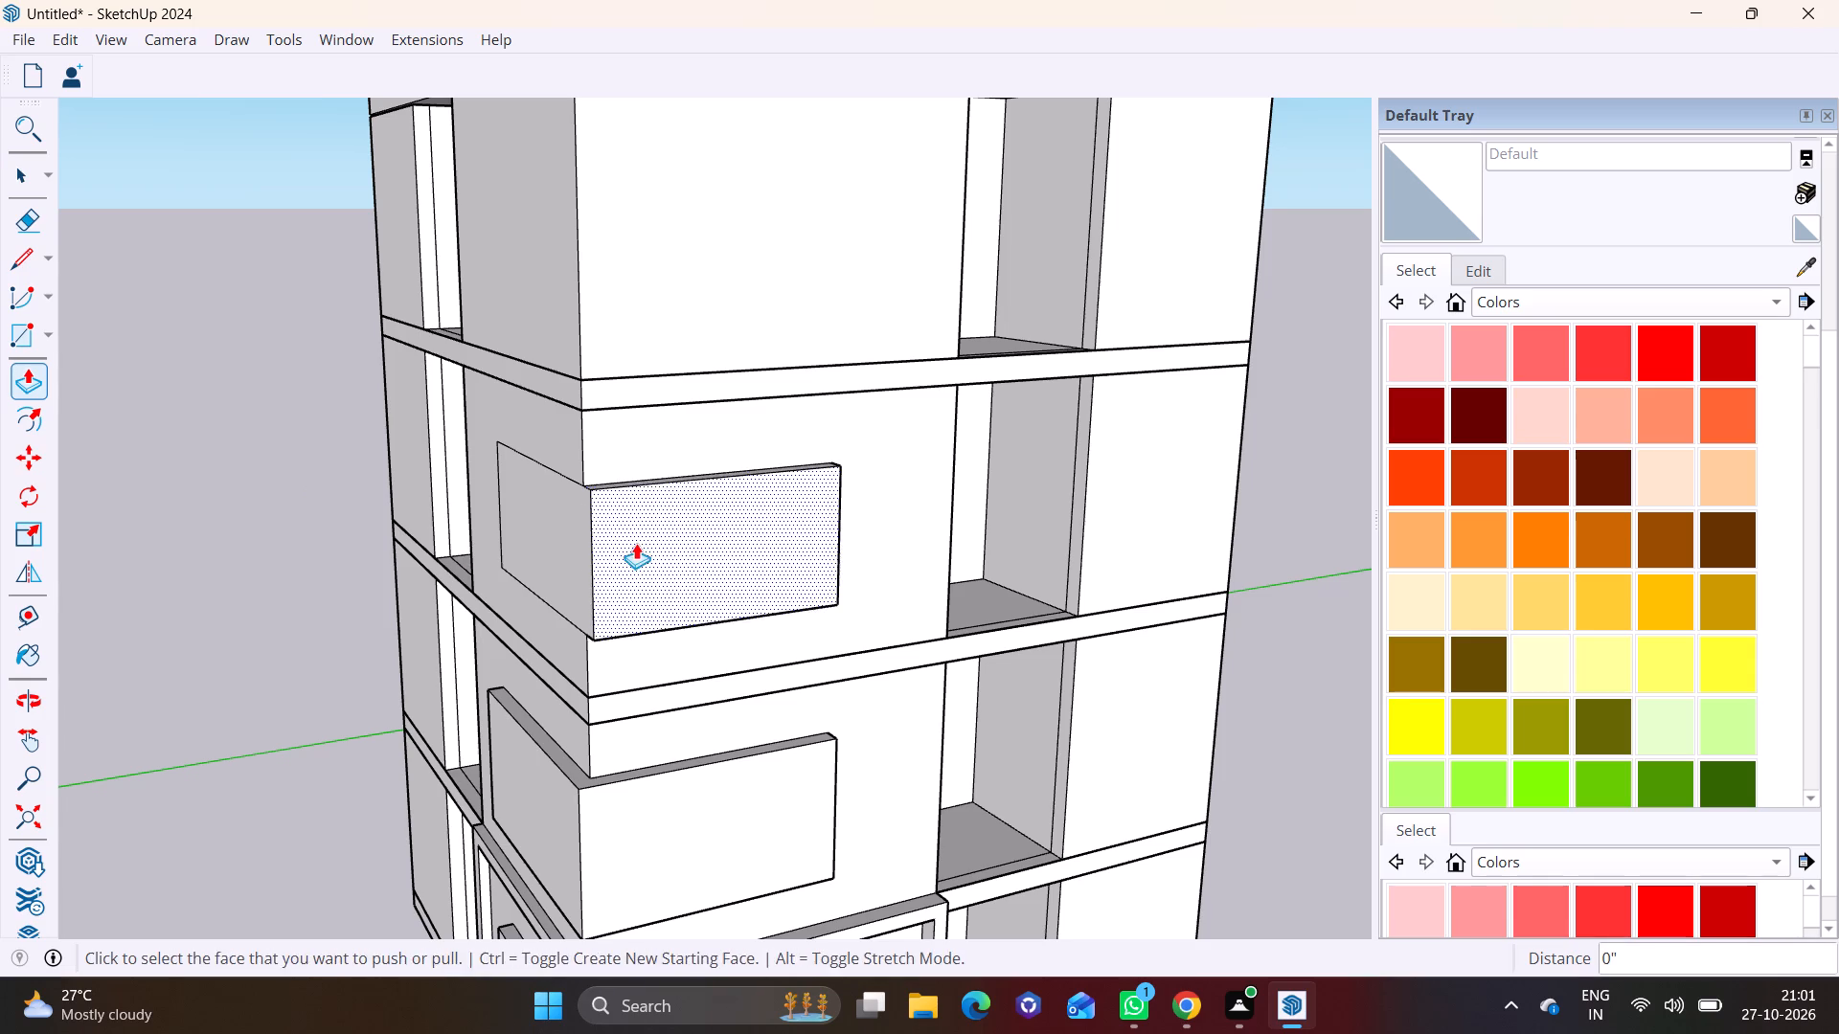
pyautogui.moveTo(636, 543); pyautogui.dragTo(907, 555, button='middle')
pyautogui.press('space')
pyautogui.click(708, 556)
pyautogui.click(13, 370)
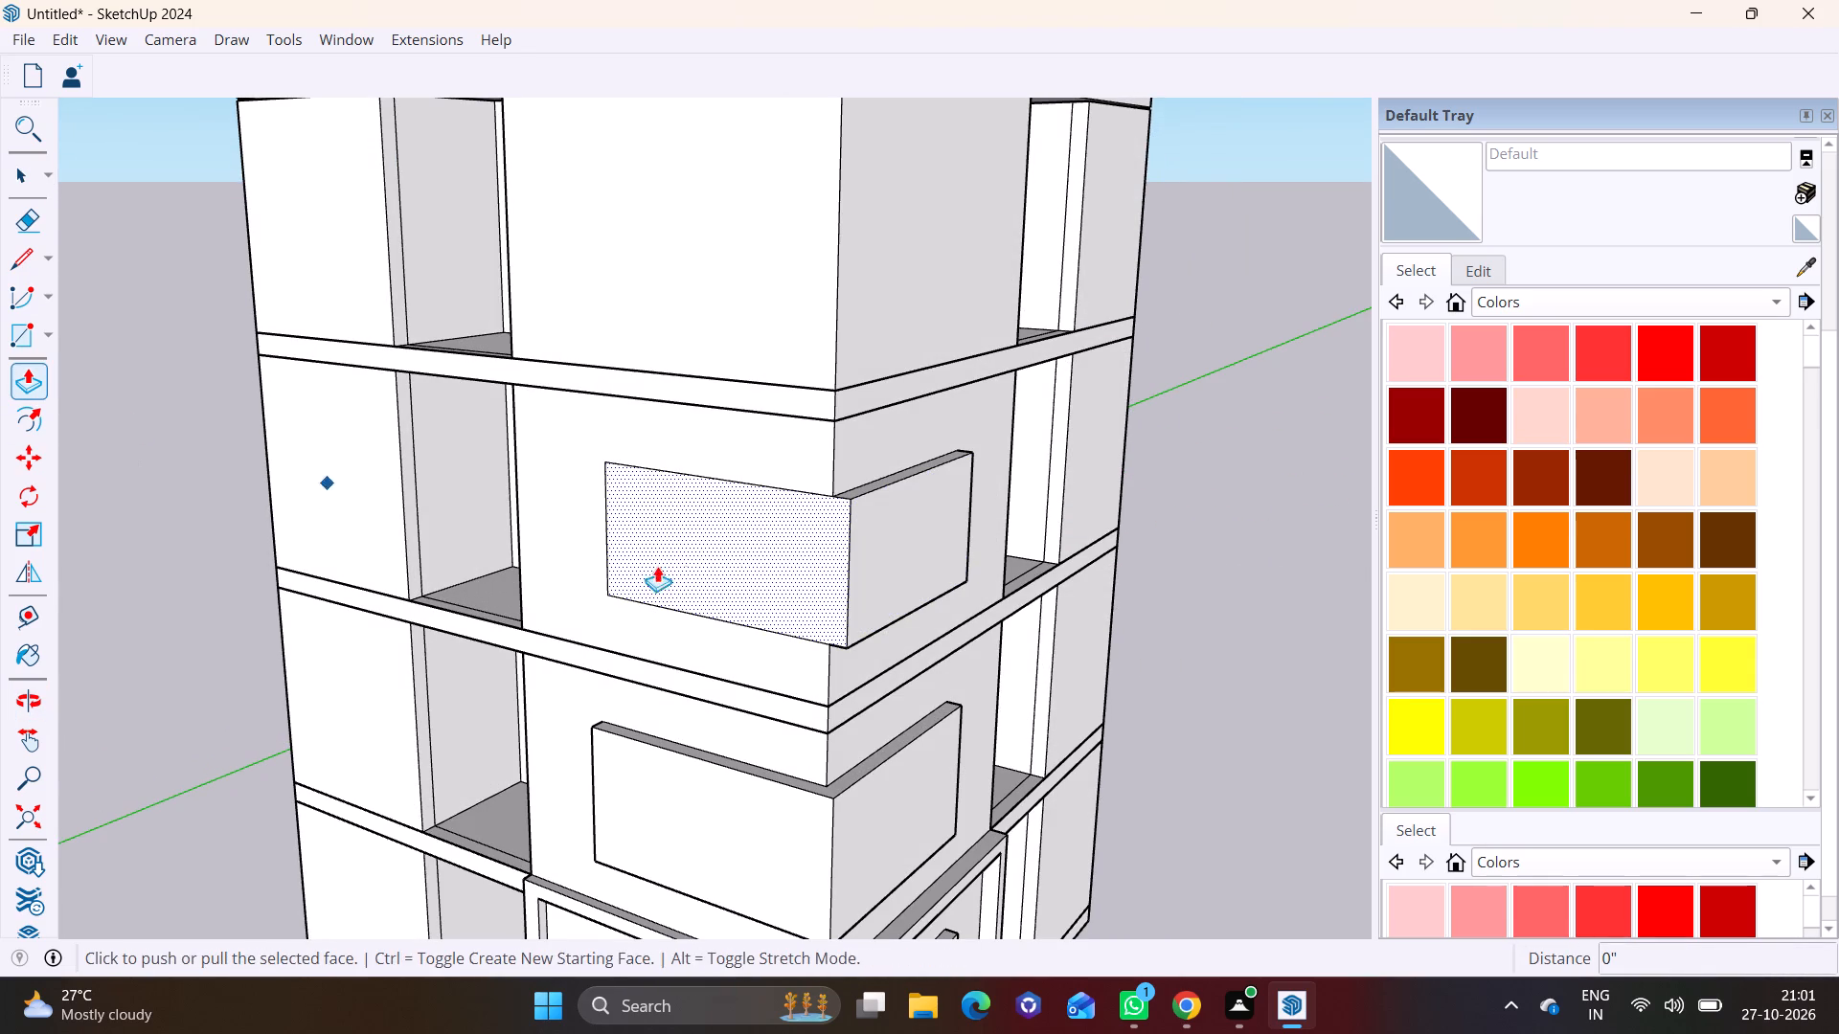
pyautogui.doubleClick(701, 552)
pyautogui.moveTo(805, 524); pyautogui.dragTo(678, 663, button='middle')
pyautogui.scroll(5, 706, 652)
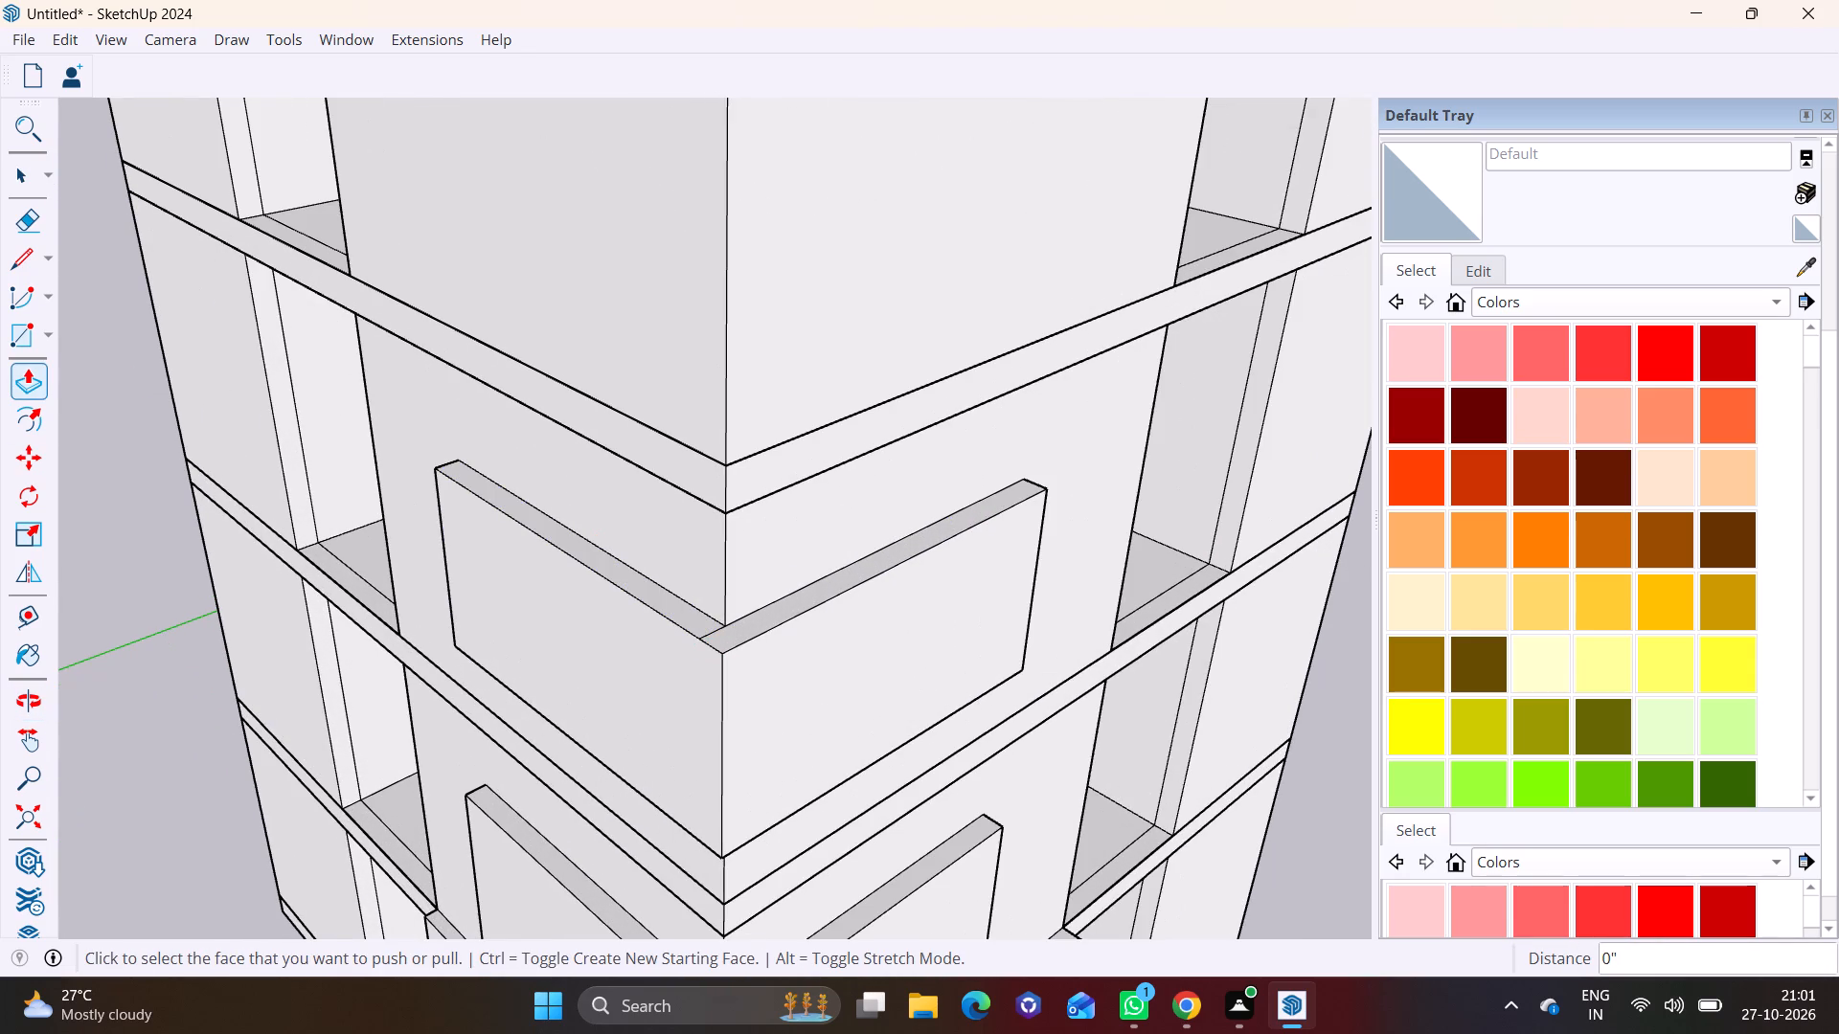
# Erase the leftover corner edge segments on the top and underside of the third-storey wraparound panel.
pyautogui.click(27, 216)
pyautogui.scroll(3, 682, 674)
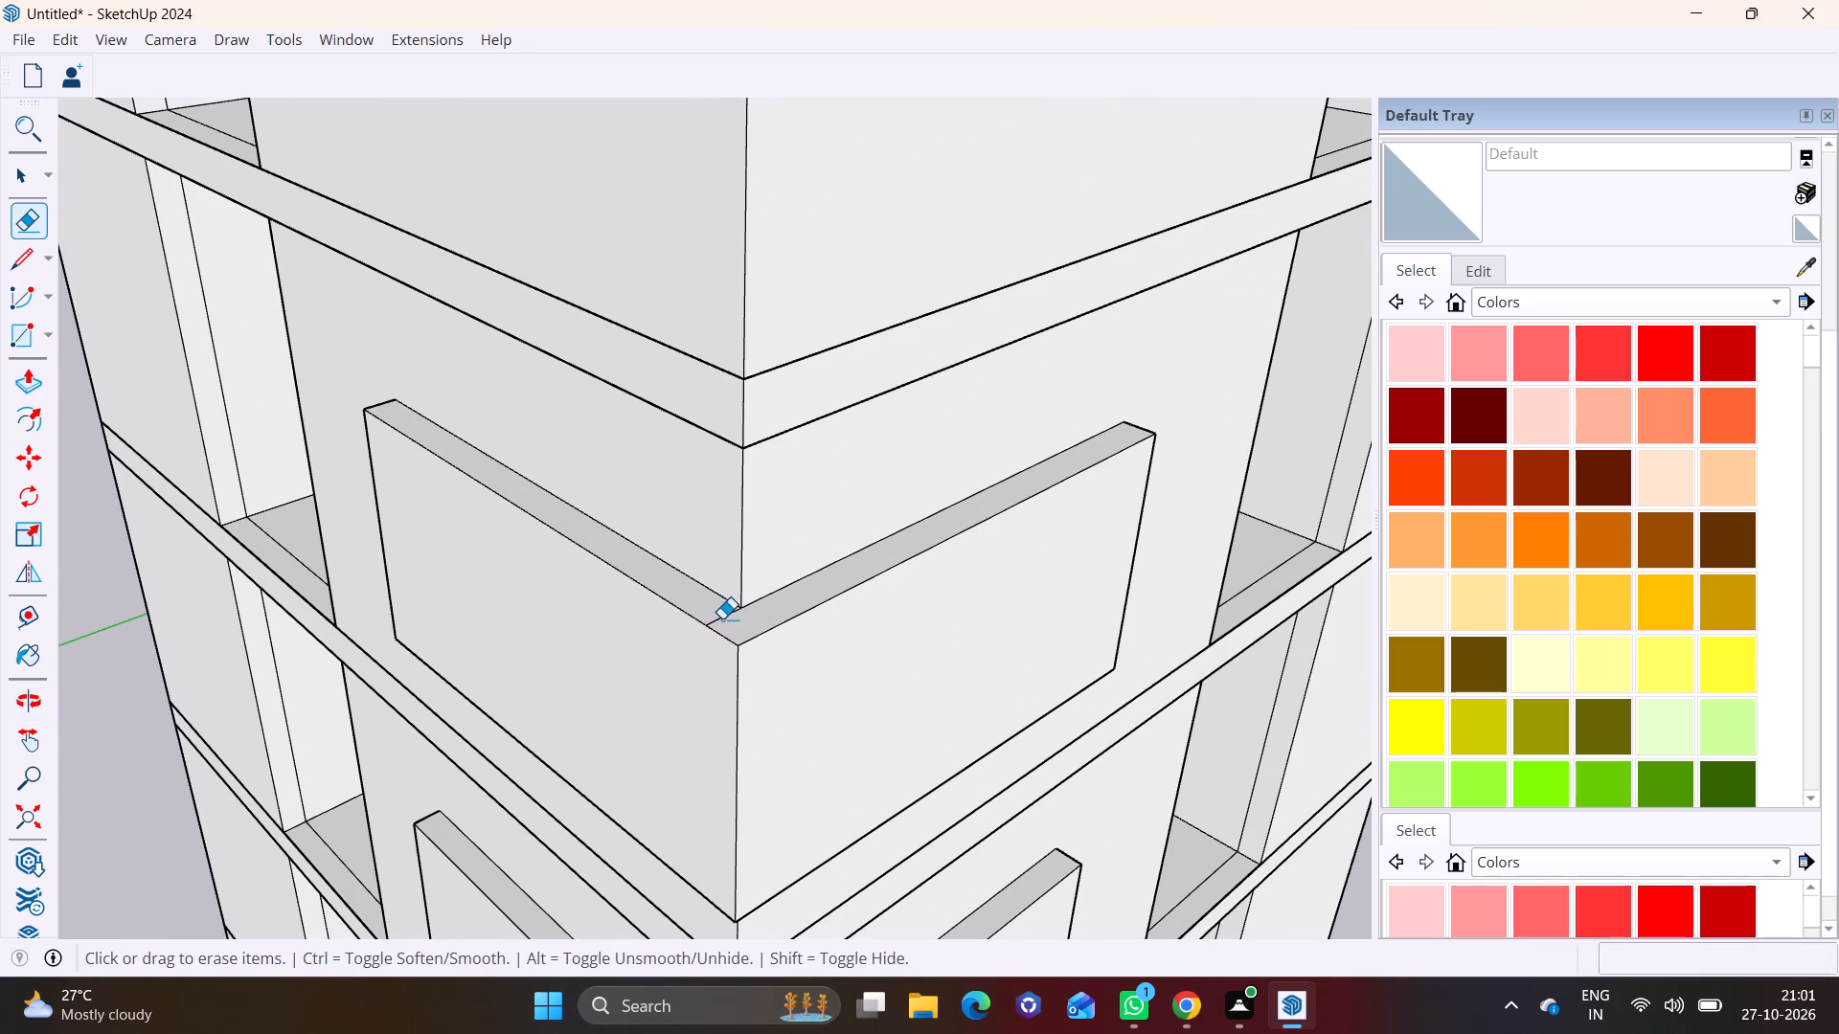
pyautogui.click(725, 618)
pyautogui.moveTo(740, 642); pyautogui.dragTo(623, 292, button='middle')
pyautogui.scroll(1, 480, 539)
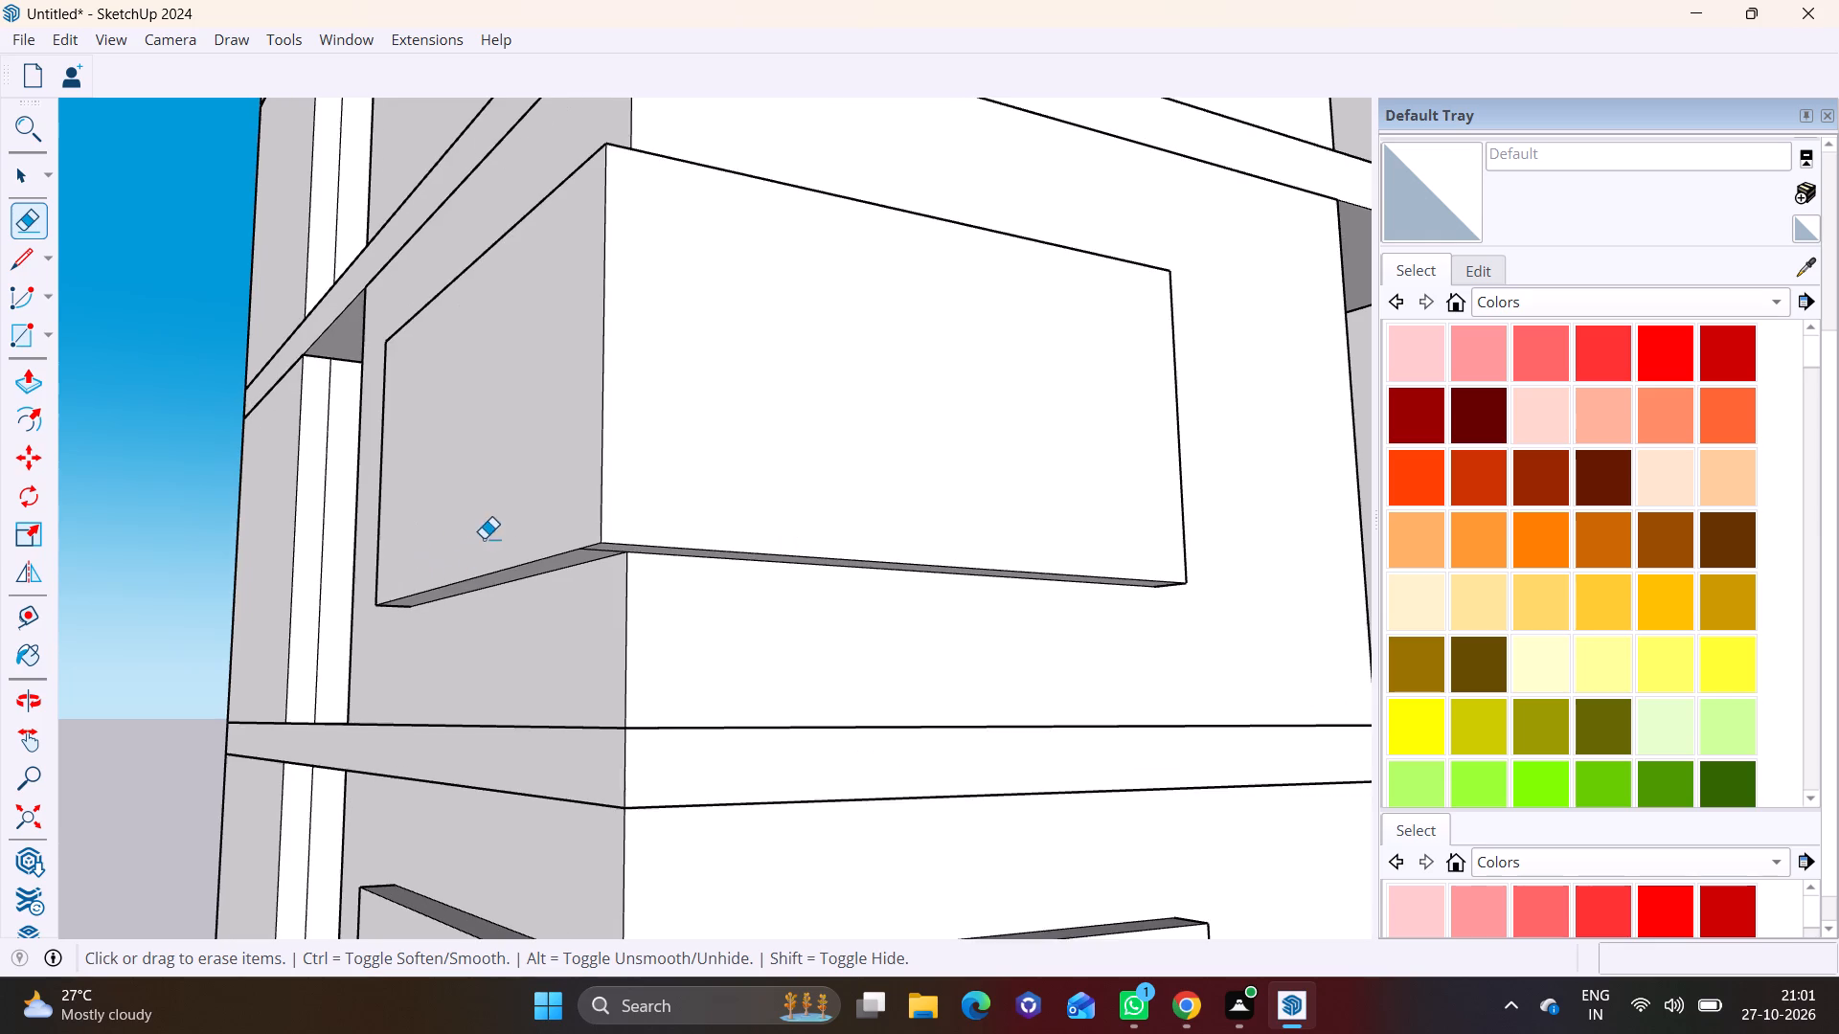
pyautogui.scroll(1, 484, 538)
pyautogui.moveTo(582, 535); pyautogui.dragTo(668, 377, button='middle')
pyautogui.scroll(1, 695, 404)
pyautogui.click(735, 326)
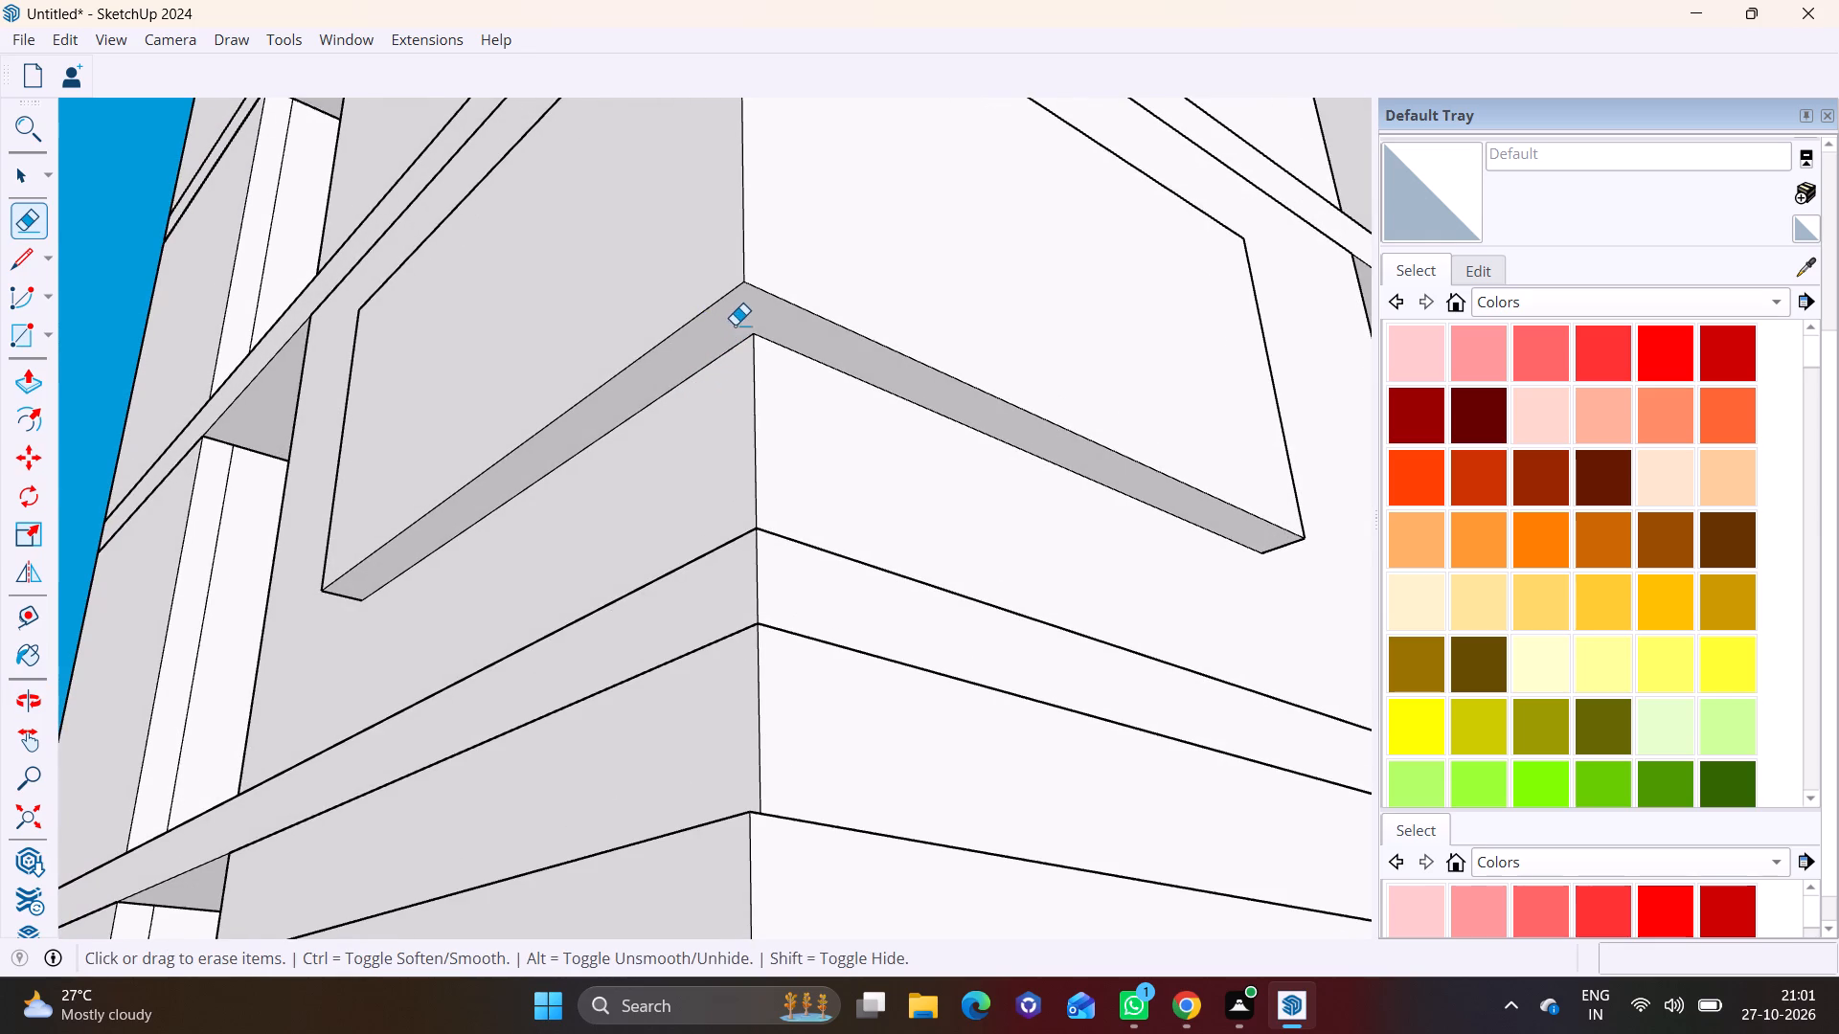
# Outline a rectangle about 10' 4" wide and 5' 4" high on the fourth-storey wall left of the corner, starting from the corner edge.
pyautogui.scroll(-3, 753, 334)
pyautogui.moveTo(761, 284); pyautogui.dragTo(690, 706, button='middle')
pyautogui.scroll(-10, 706, 547)
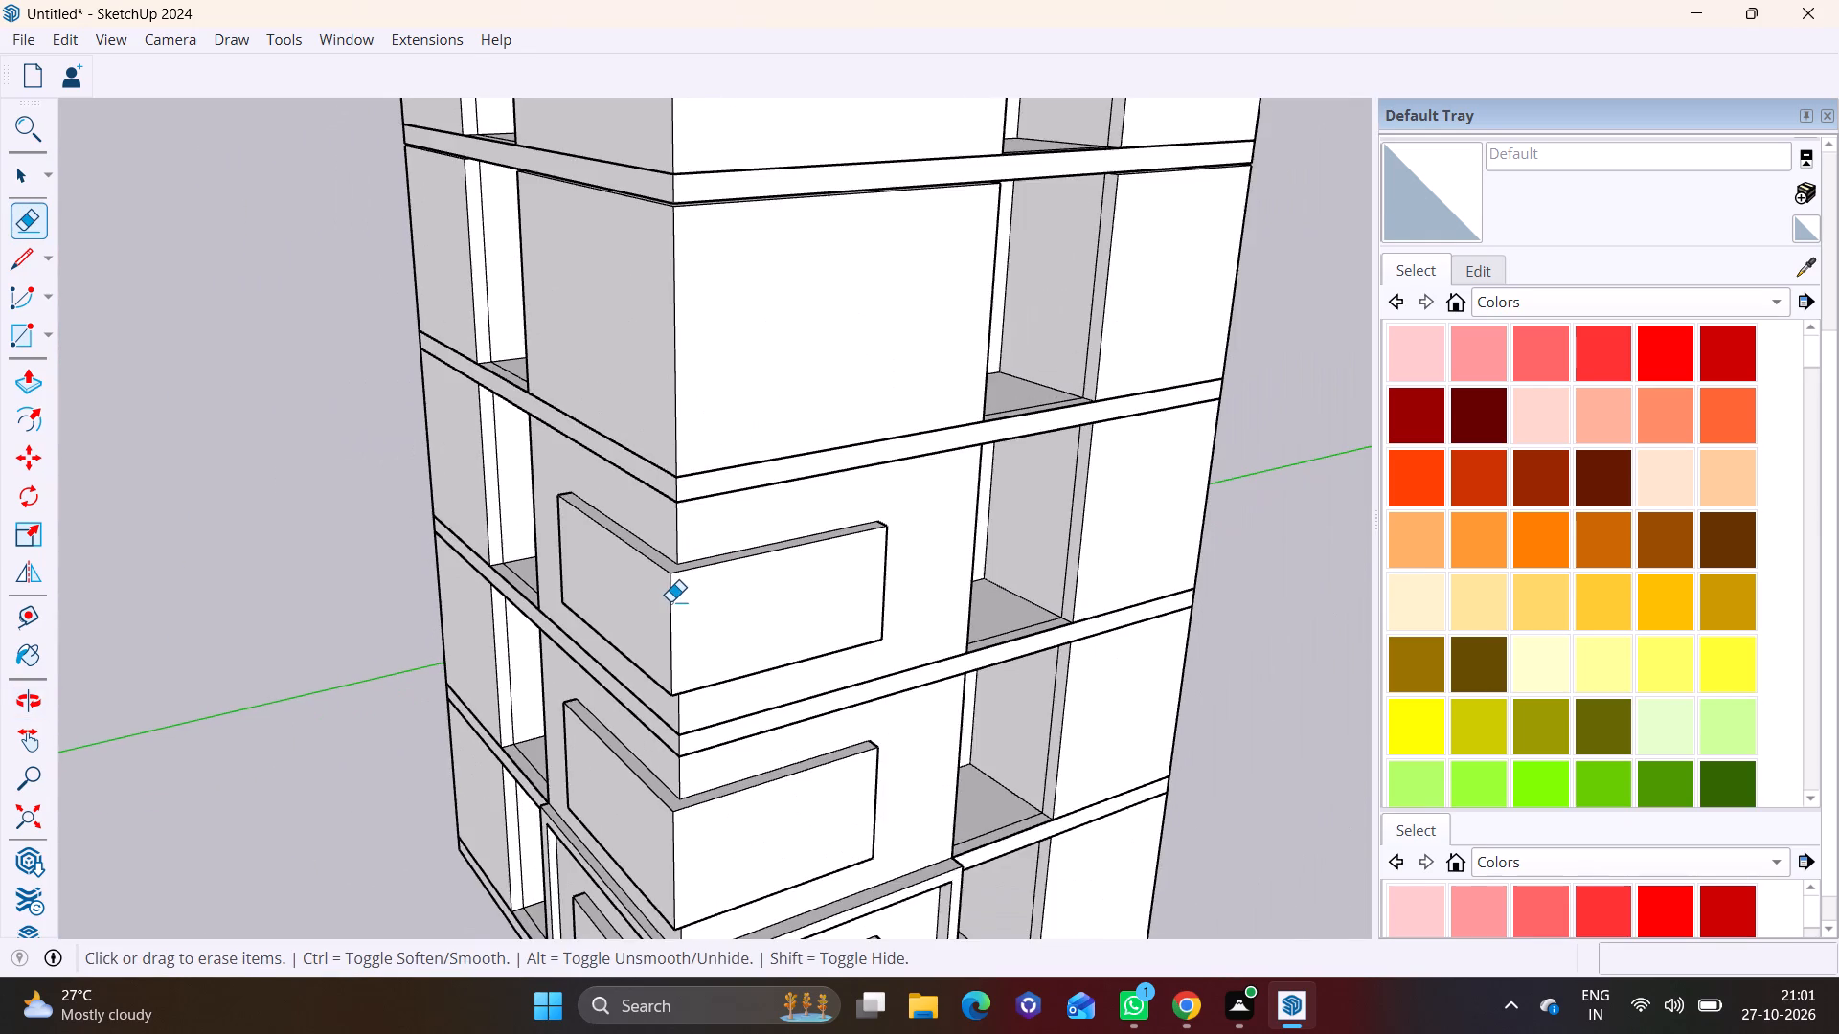
pyautogui.scroll(-3, 670, 601)
pyautogui.keyDown('shift'); pyautogui.moveTo(651, 528); pyautogui.dragTo(670, 757, button='middle'); pyautogui.keyUp('shift')
pyautogui.click(12, 248)
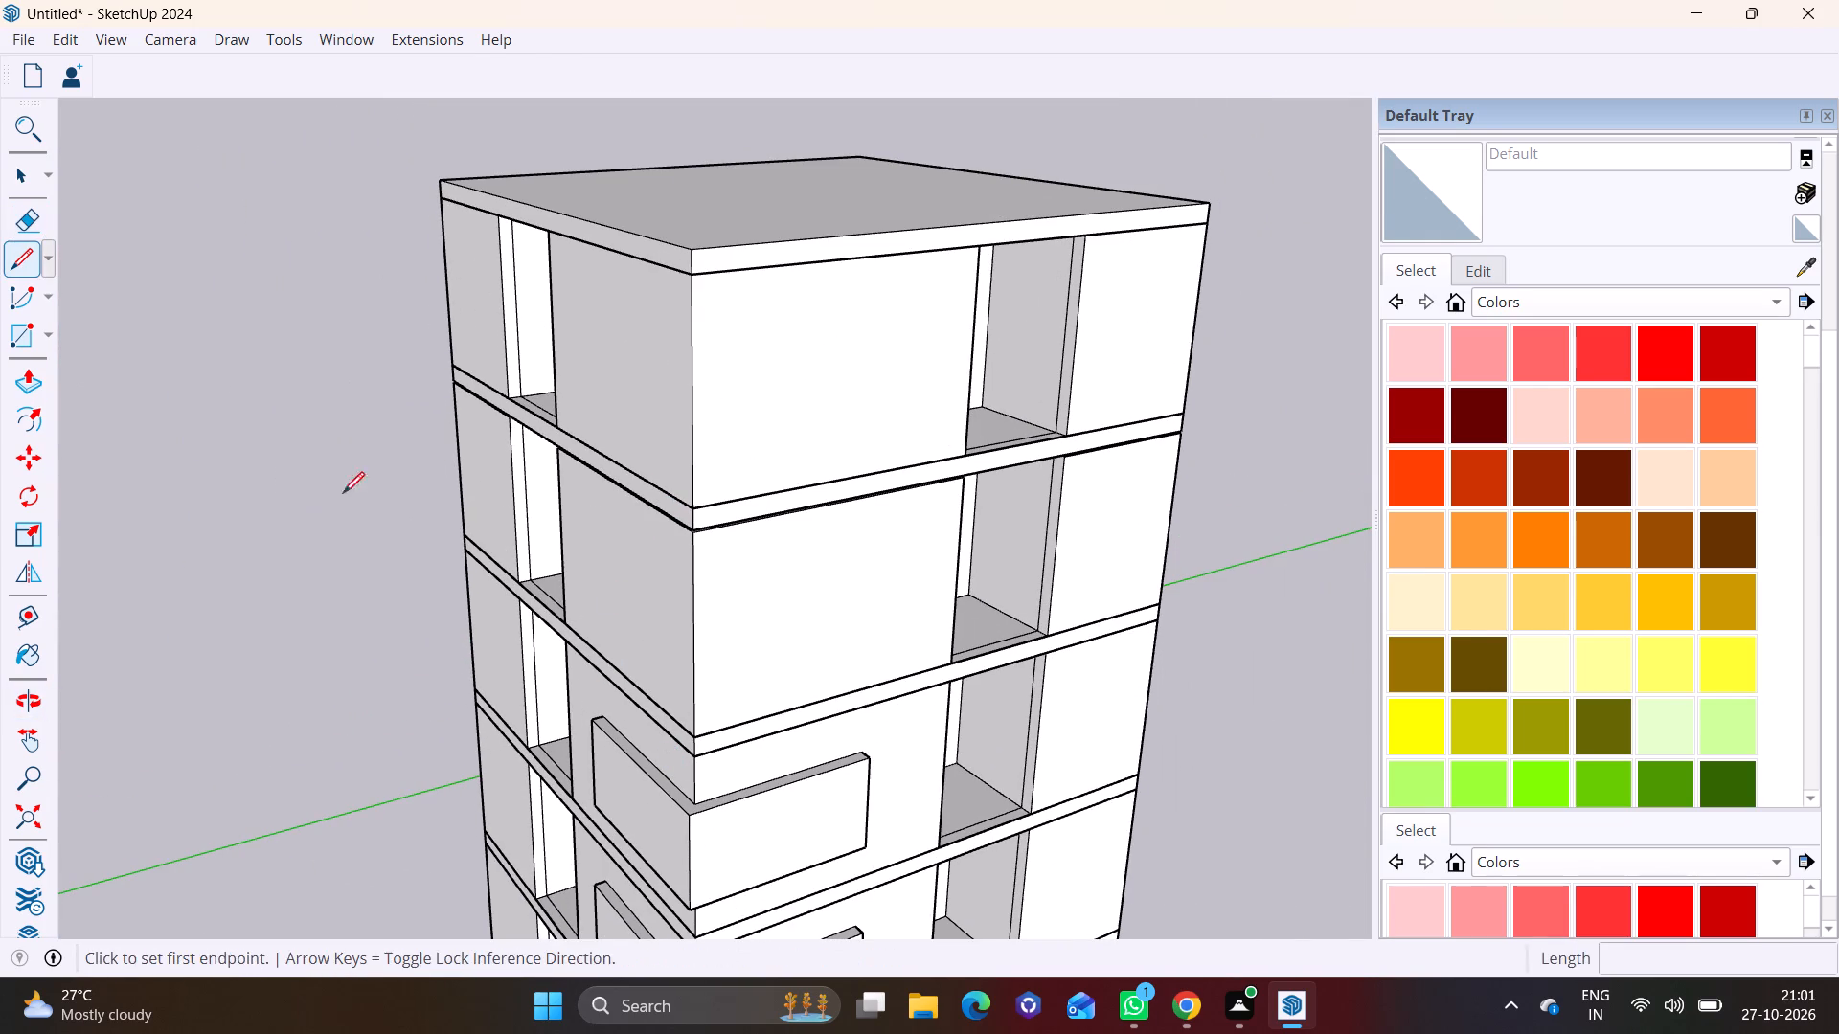
pyautogui.moveTo(690, 614); pyautogui.dragTo(1183, 547, button='middle')
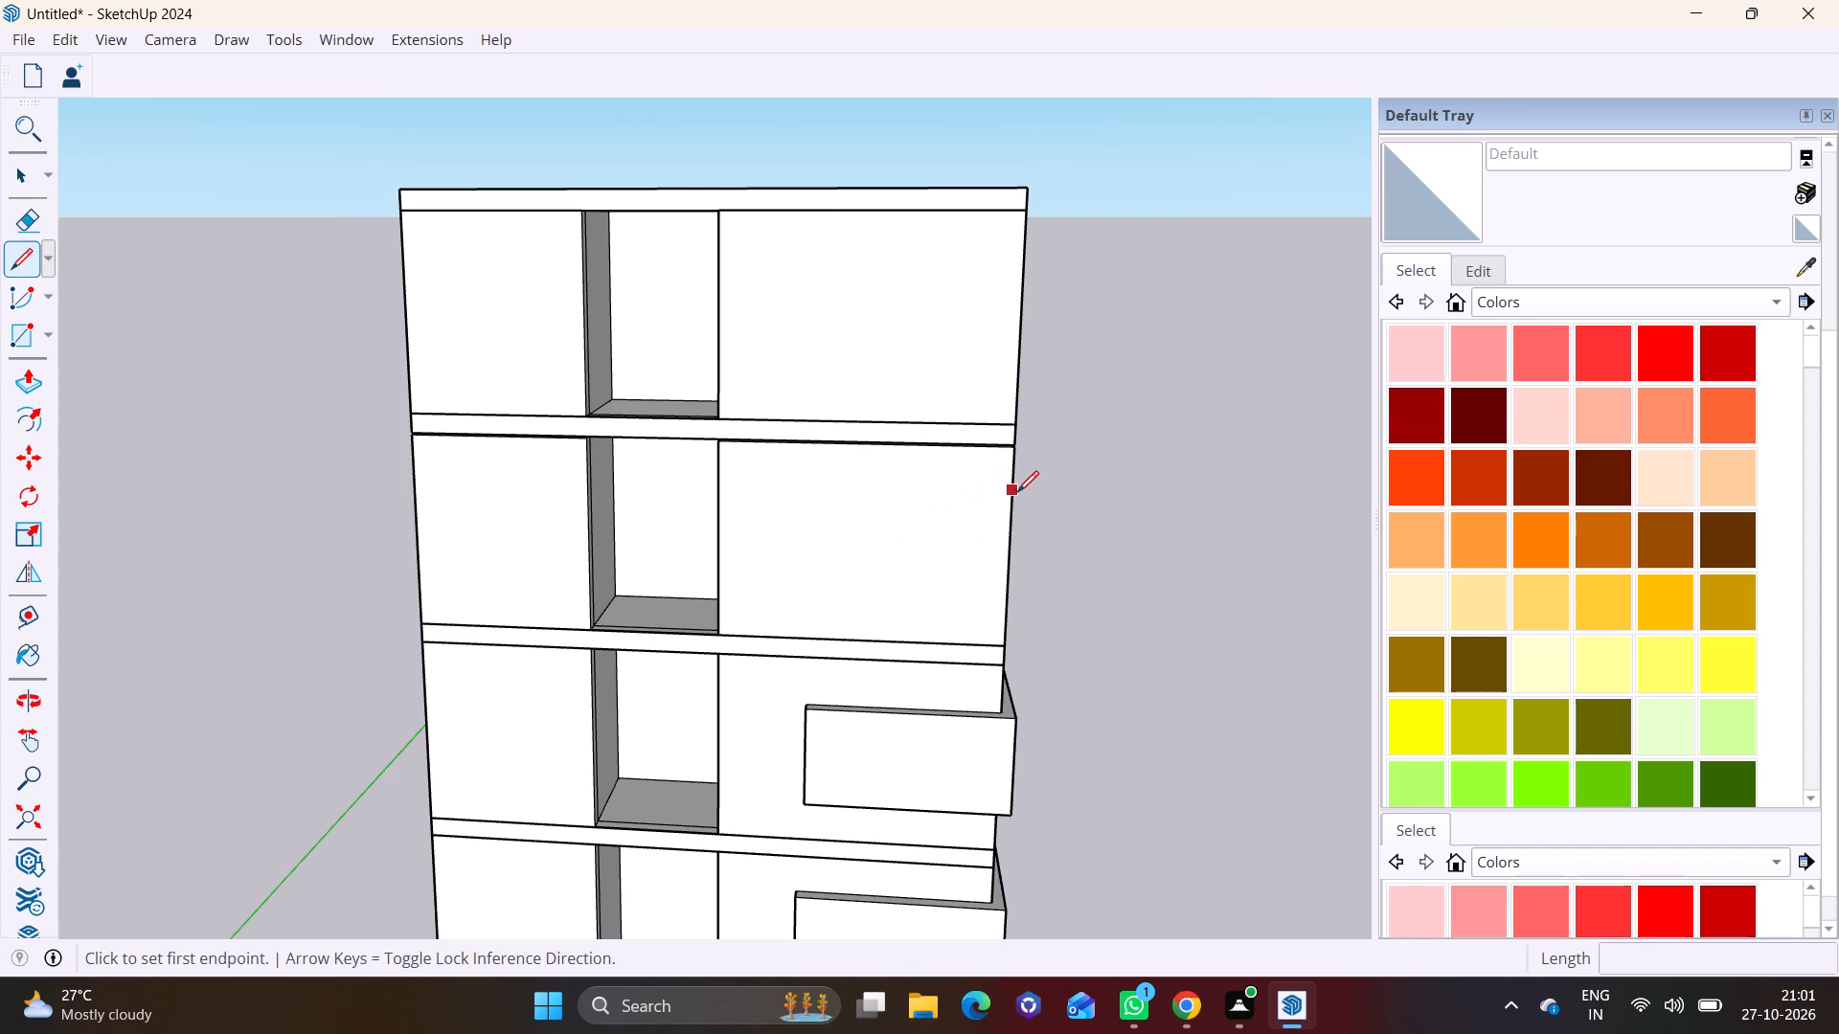
pyautogui.click(1014, 494)
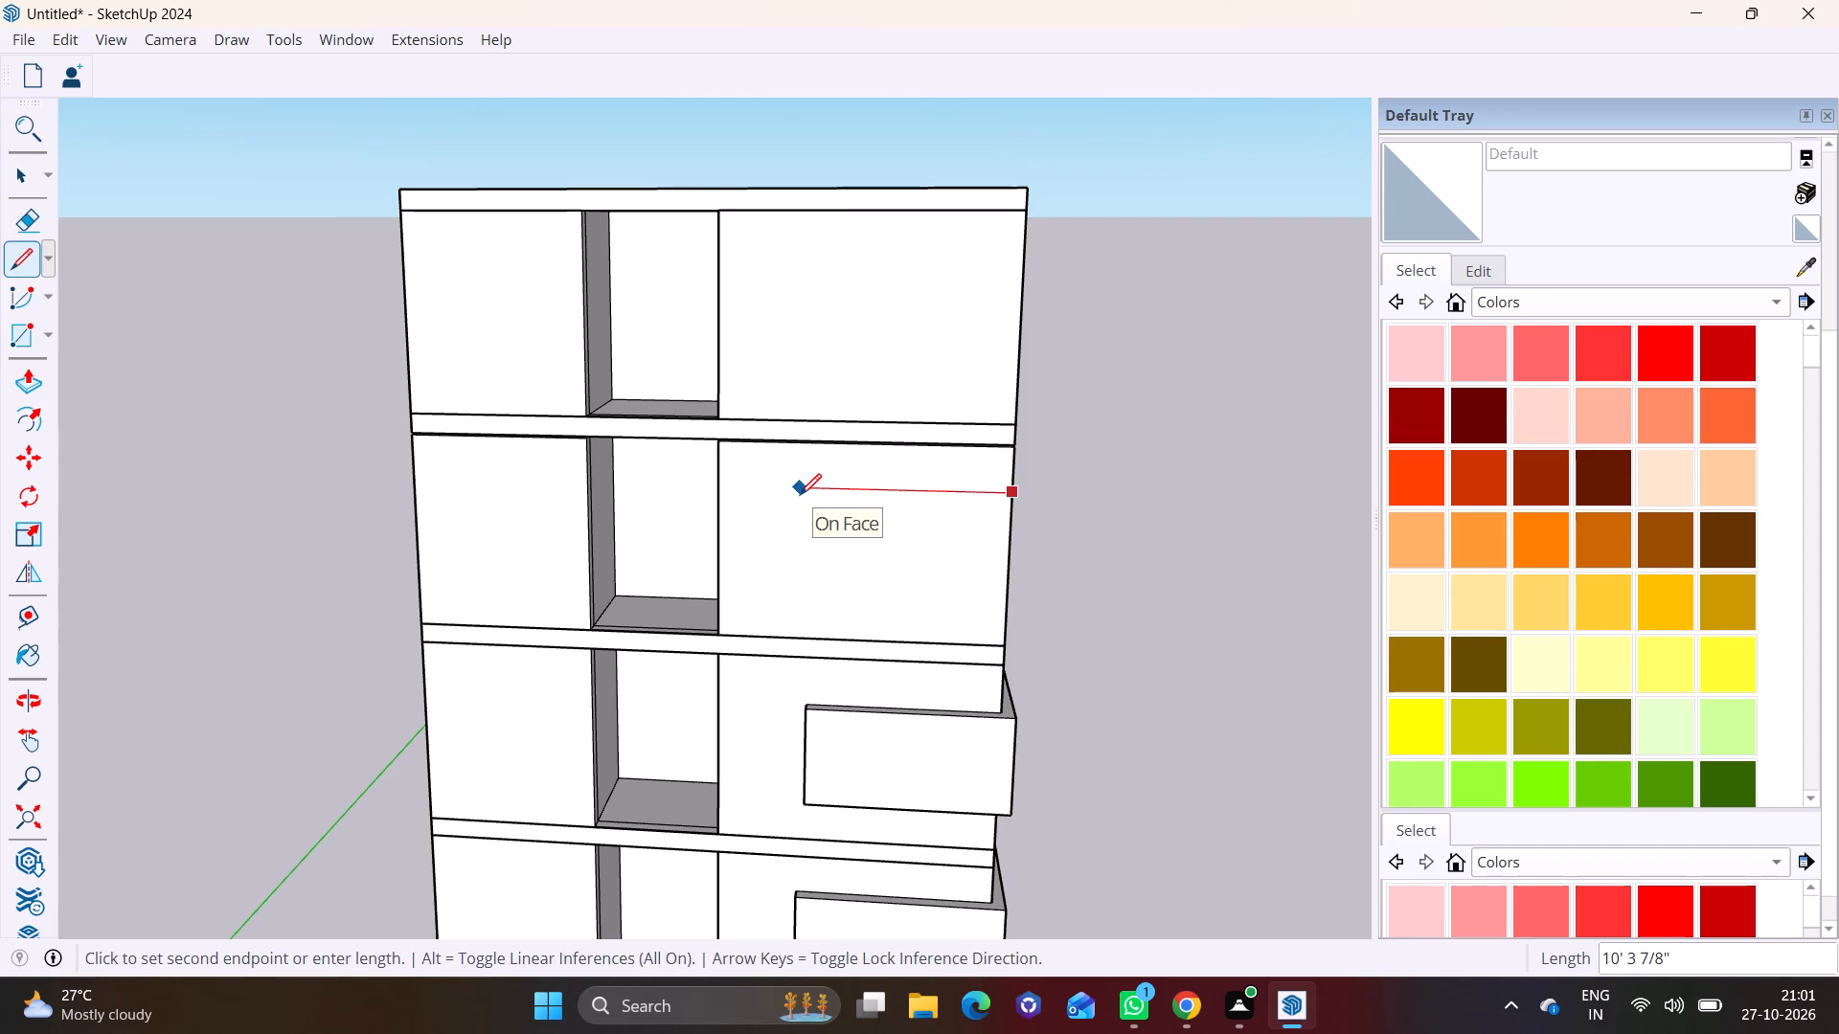
pyautogui.click(800, 495)
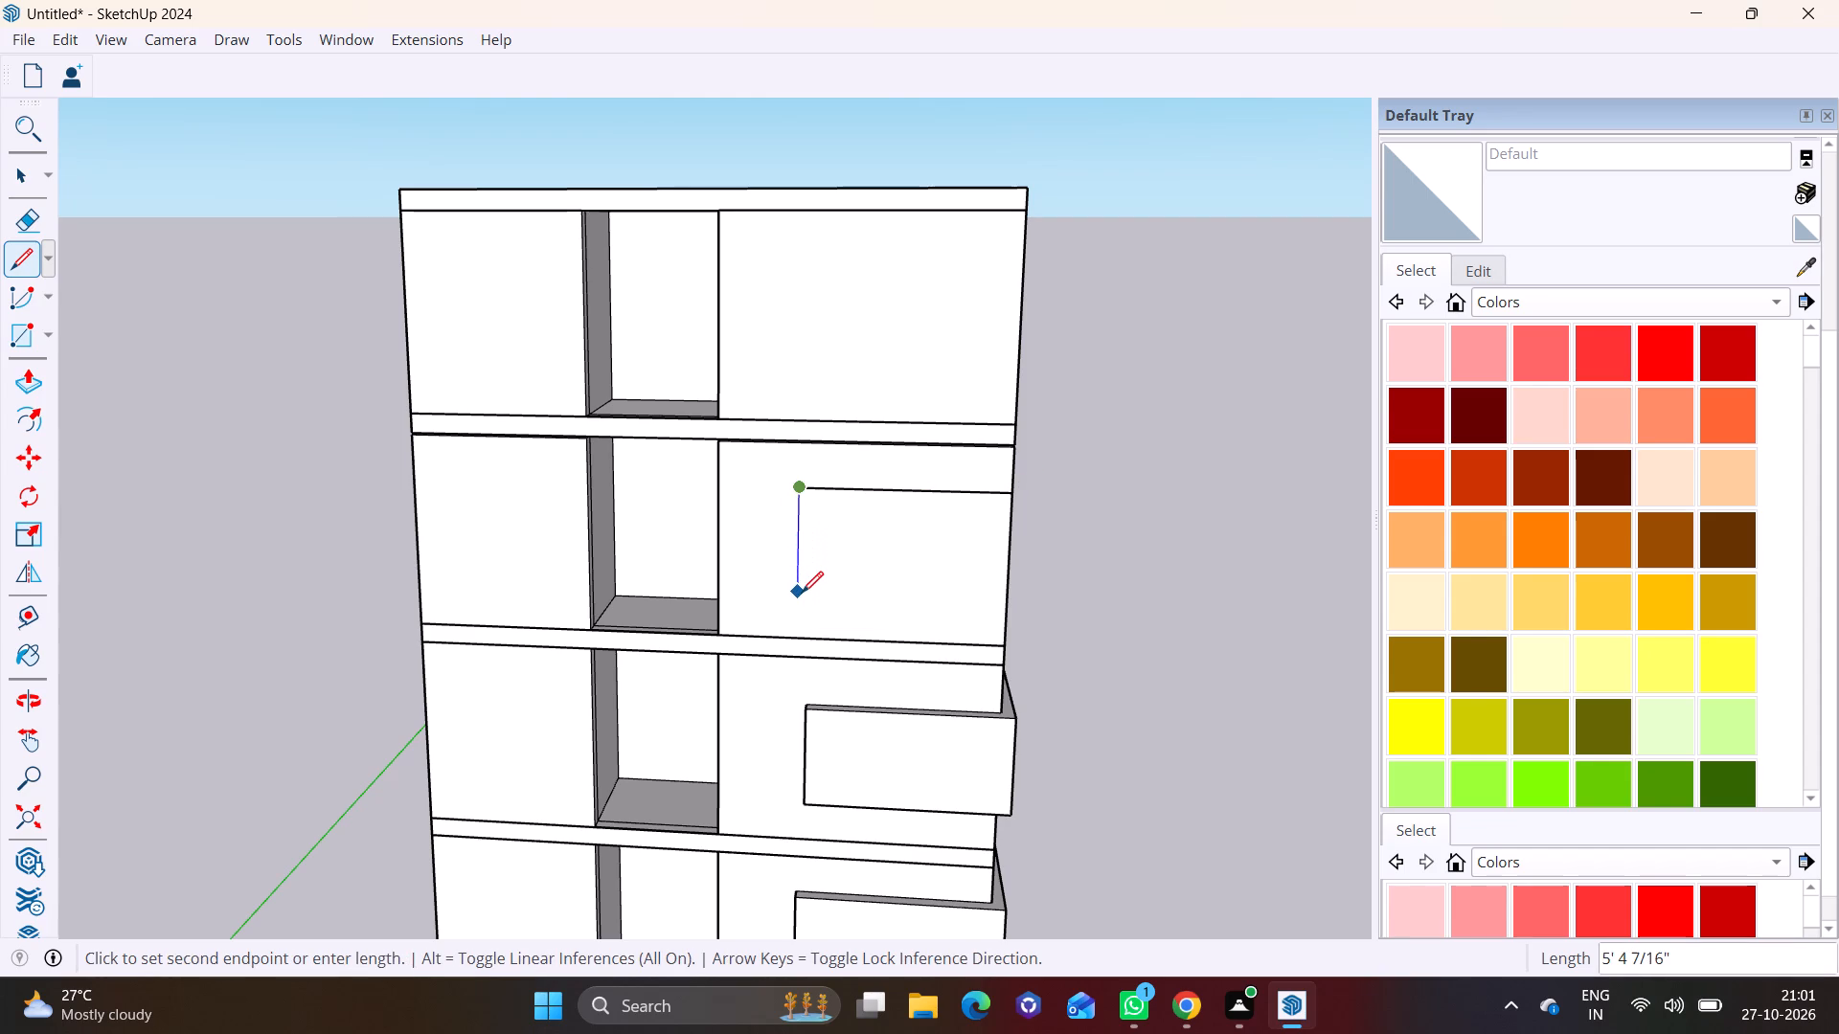
pyautogui.doubleClick(802, 593)
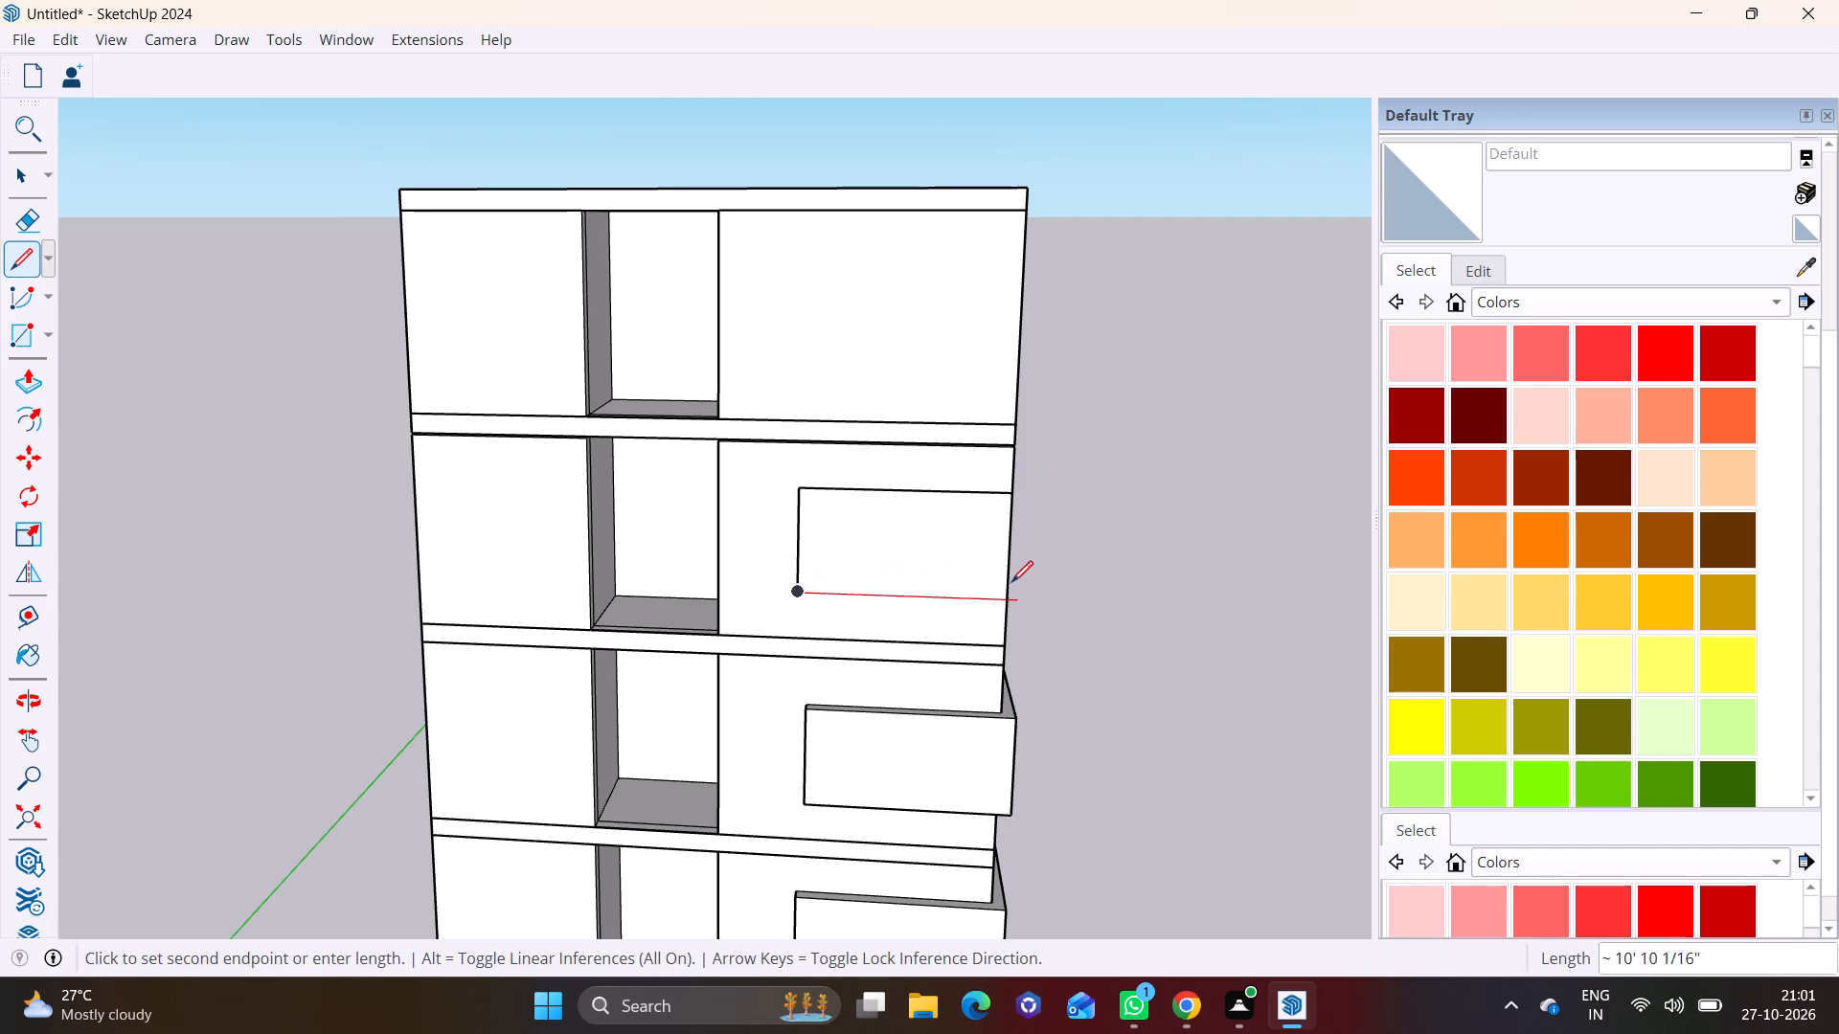
pyautogui.click(998, 590)
# Outline the matching rectangle on the fourth-storey wall right of the corner, starting from the left outline's corner-edge endpoints.
pyautogui.moveTo(1003, 583); pyautogui.dragTo(76, 642, button='middle')
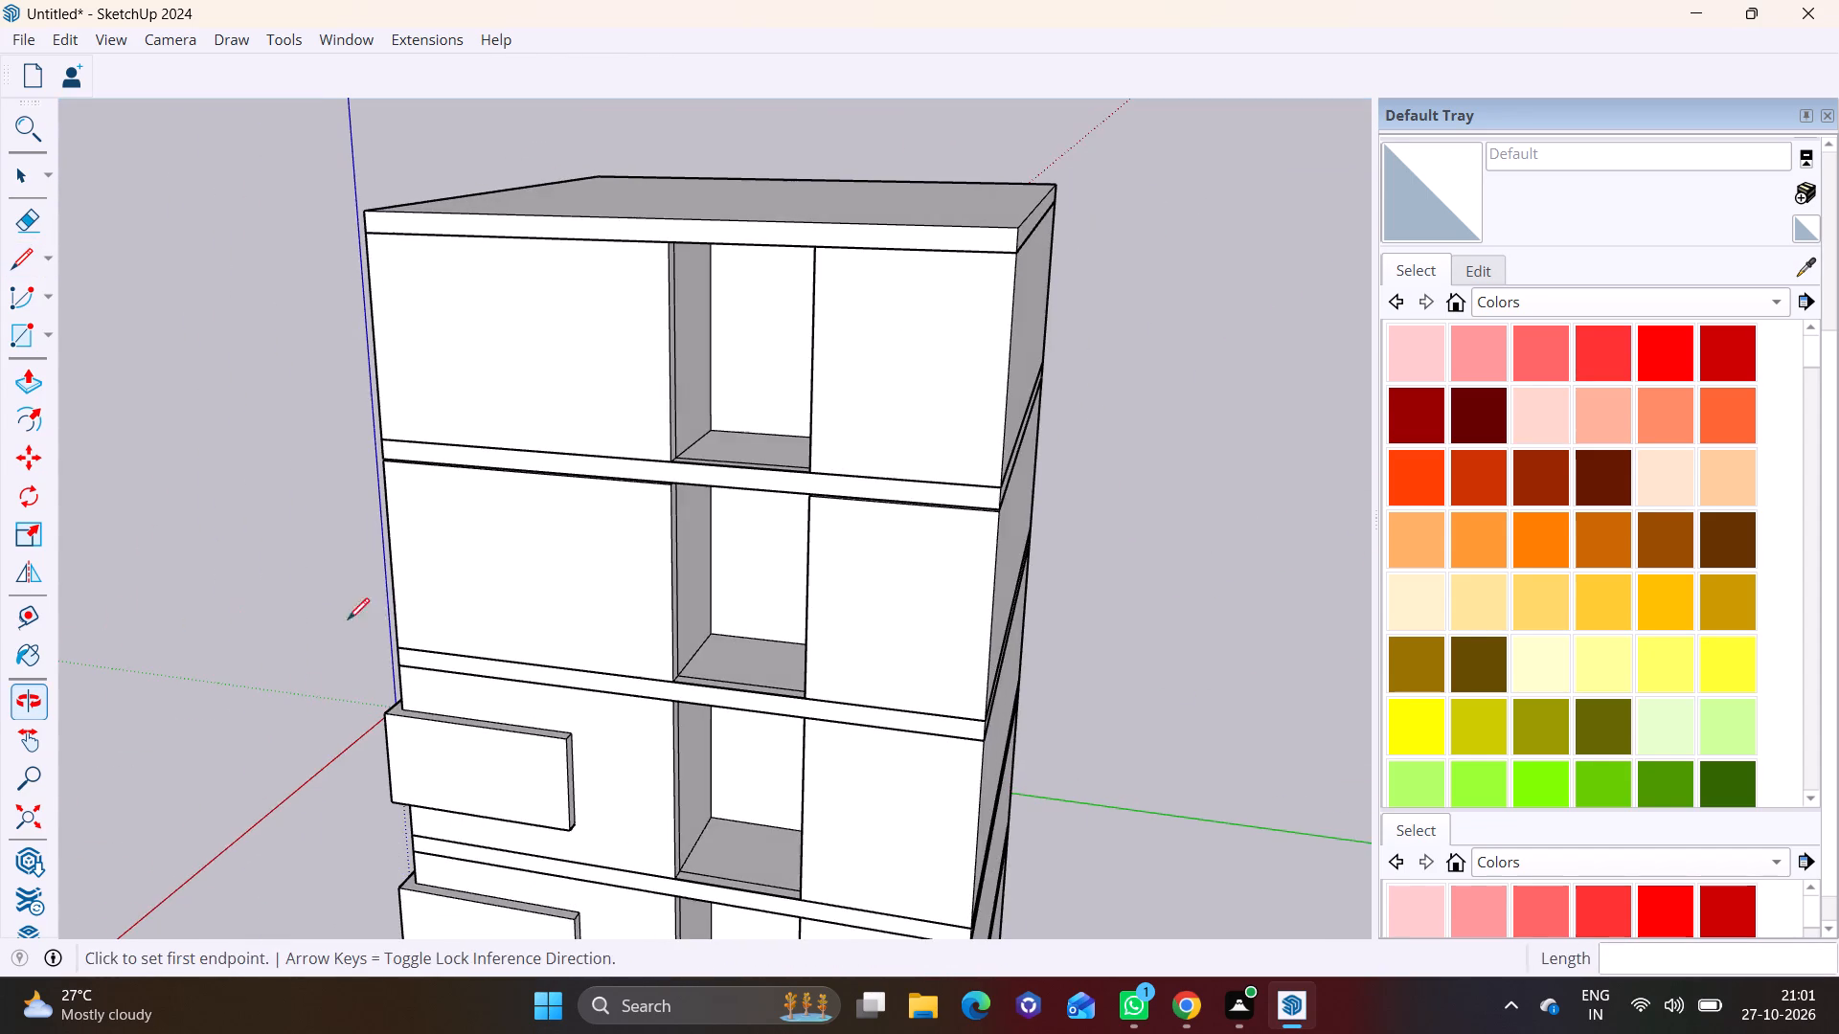
pyautogui.moveTo(491, 609); pyautogui.dragTo(802, 609, button='middle')
pyautogui.click(542, 660)
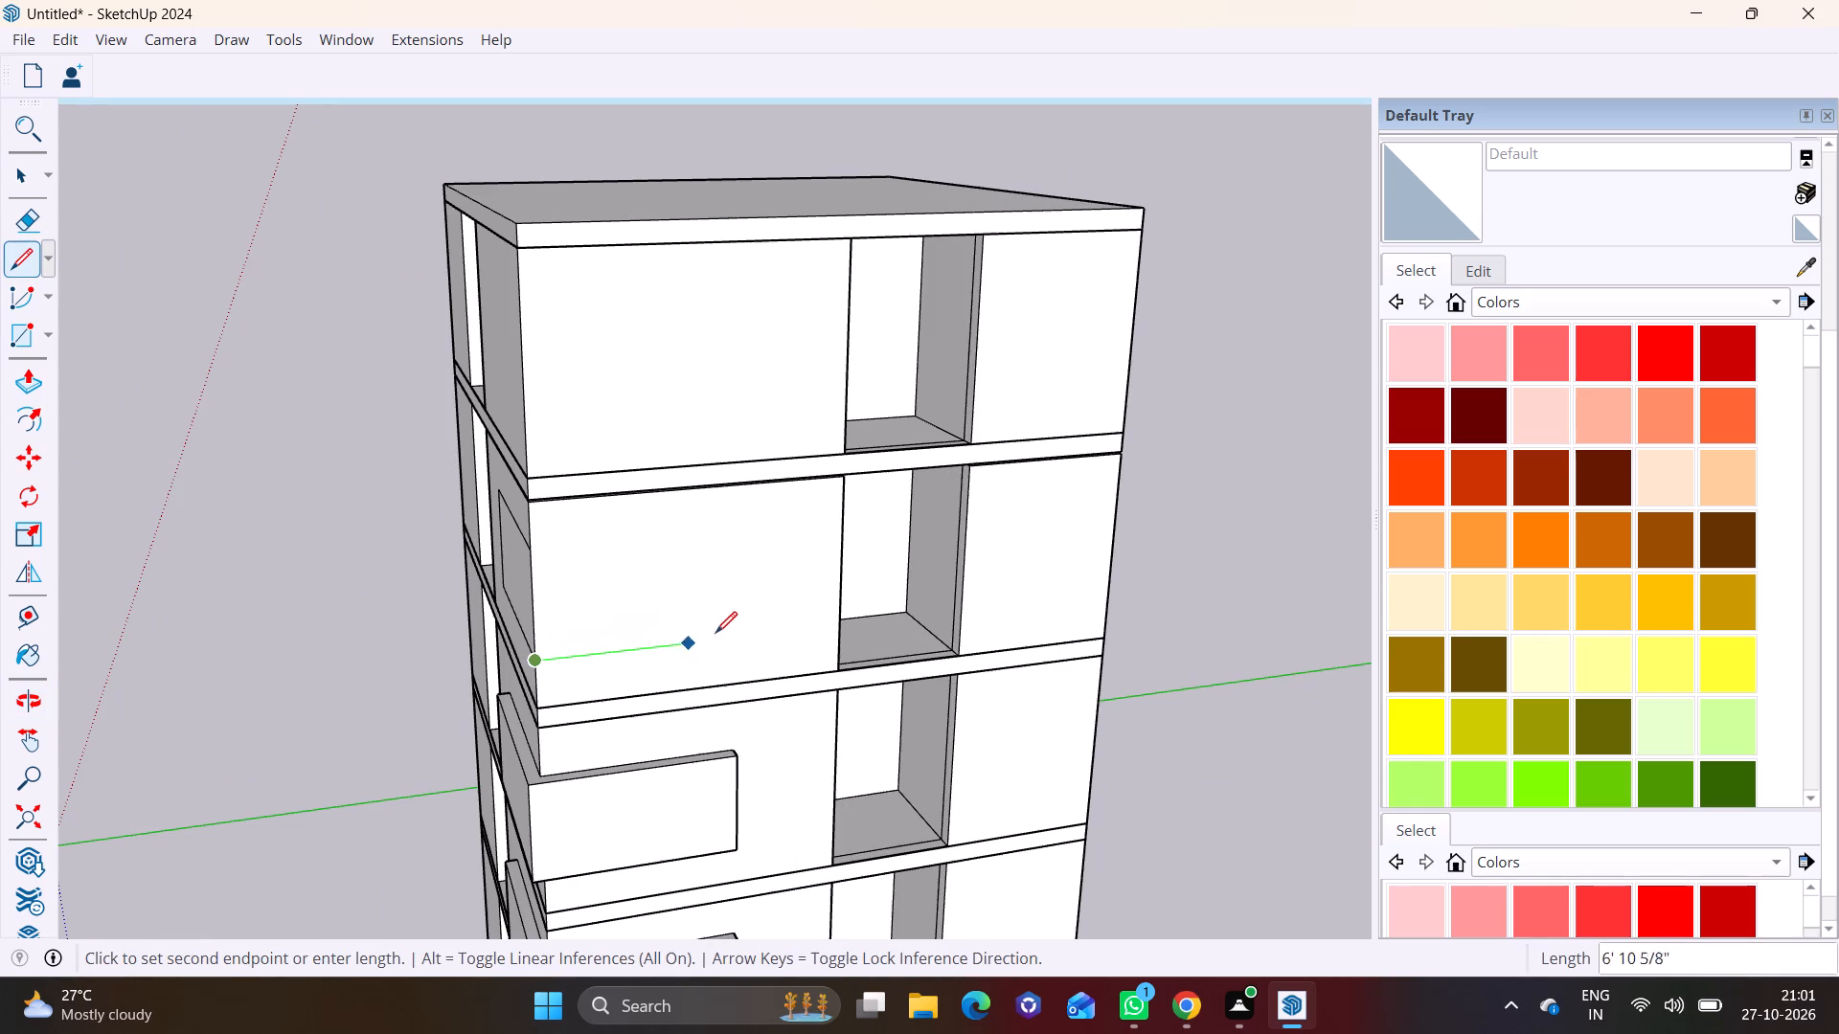
pyautogui.click(719, 632)
pyautogui.press('space')
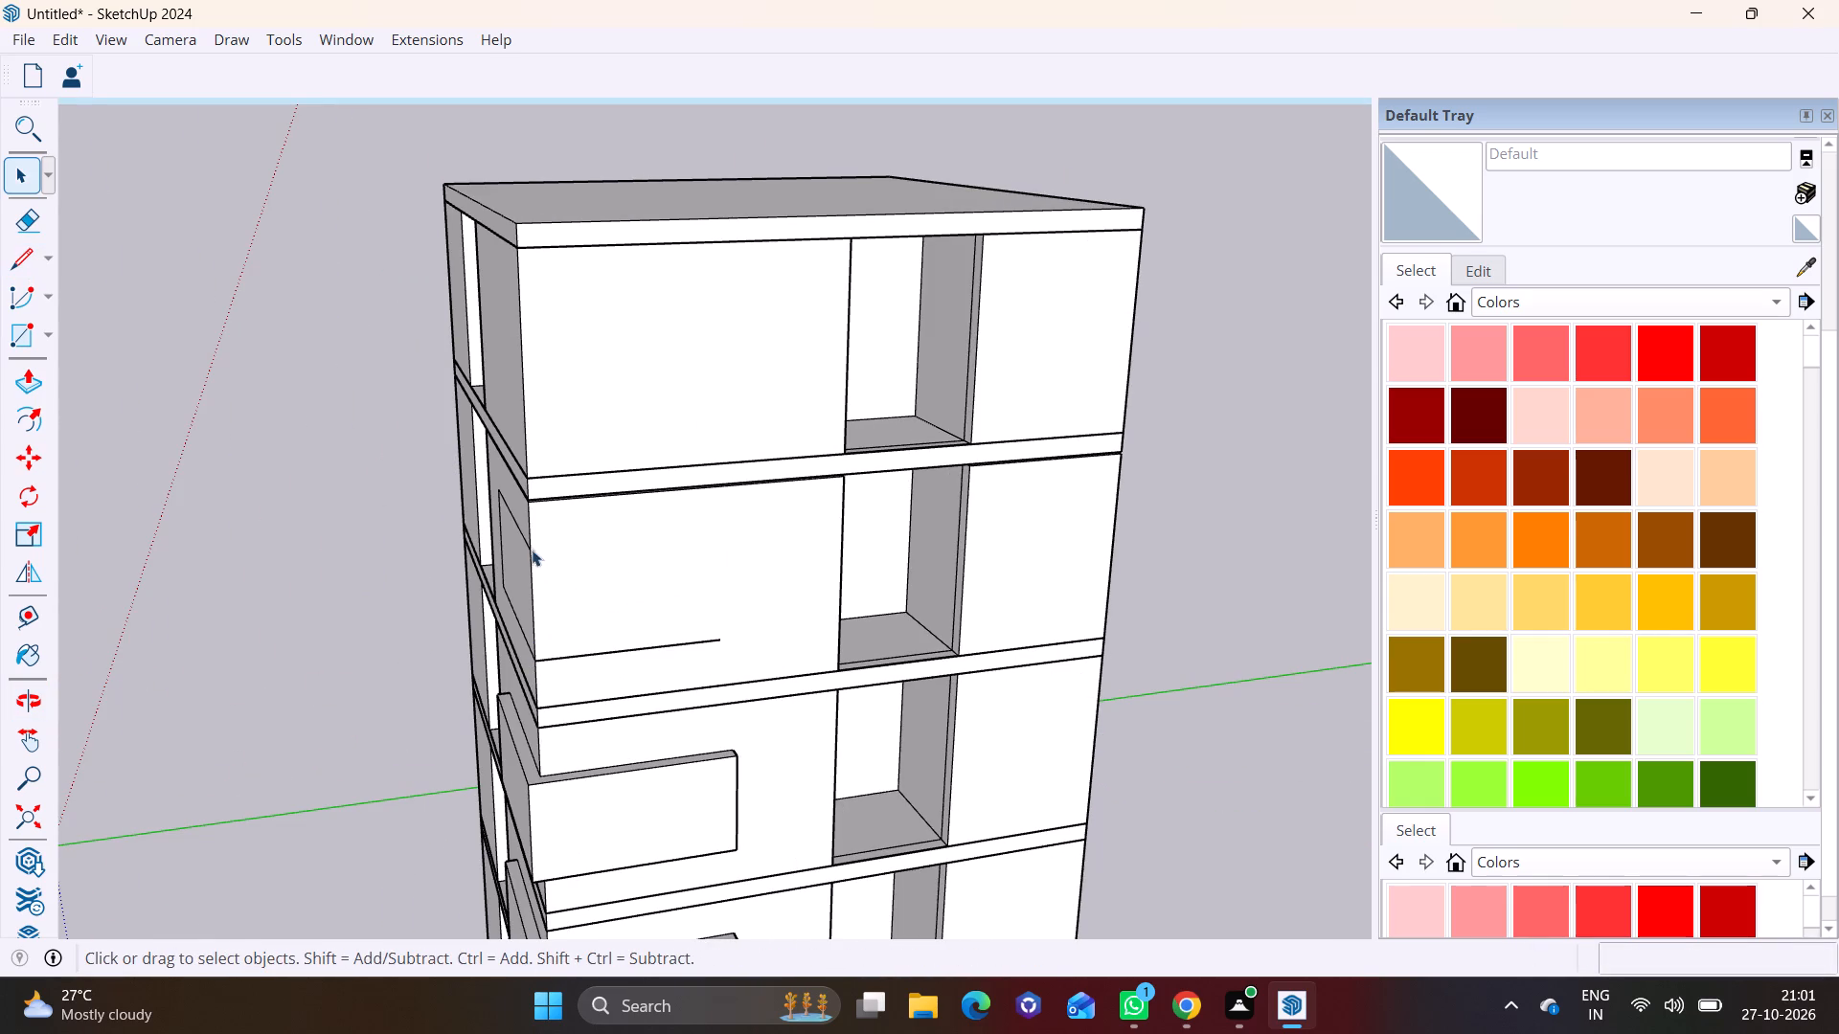
pyautogui.click(0, 247)
pyautogui.click(10, 255)
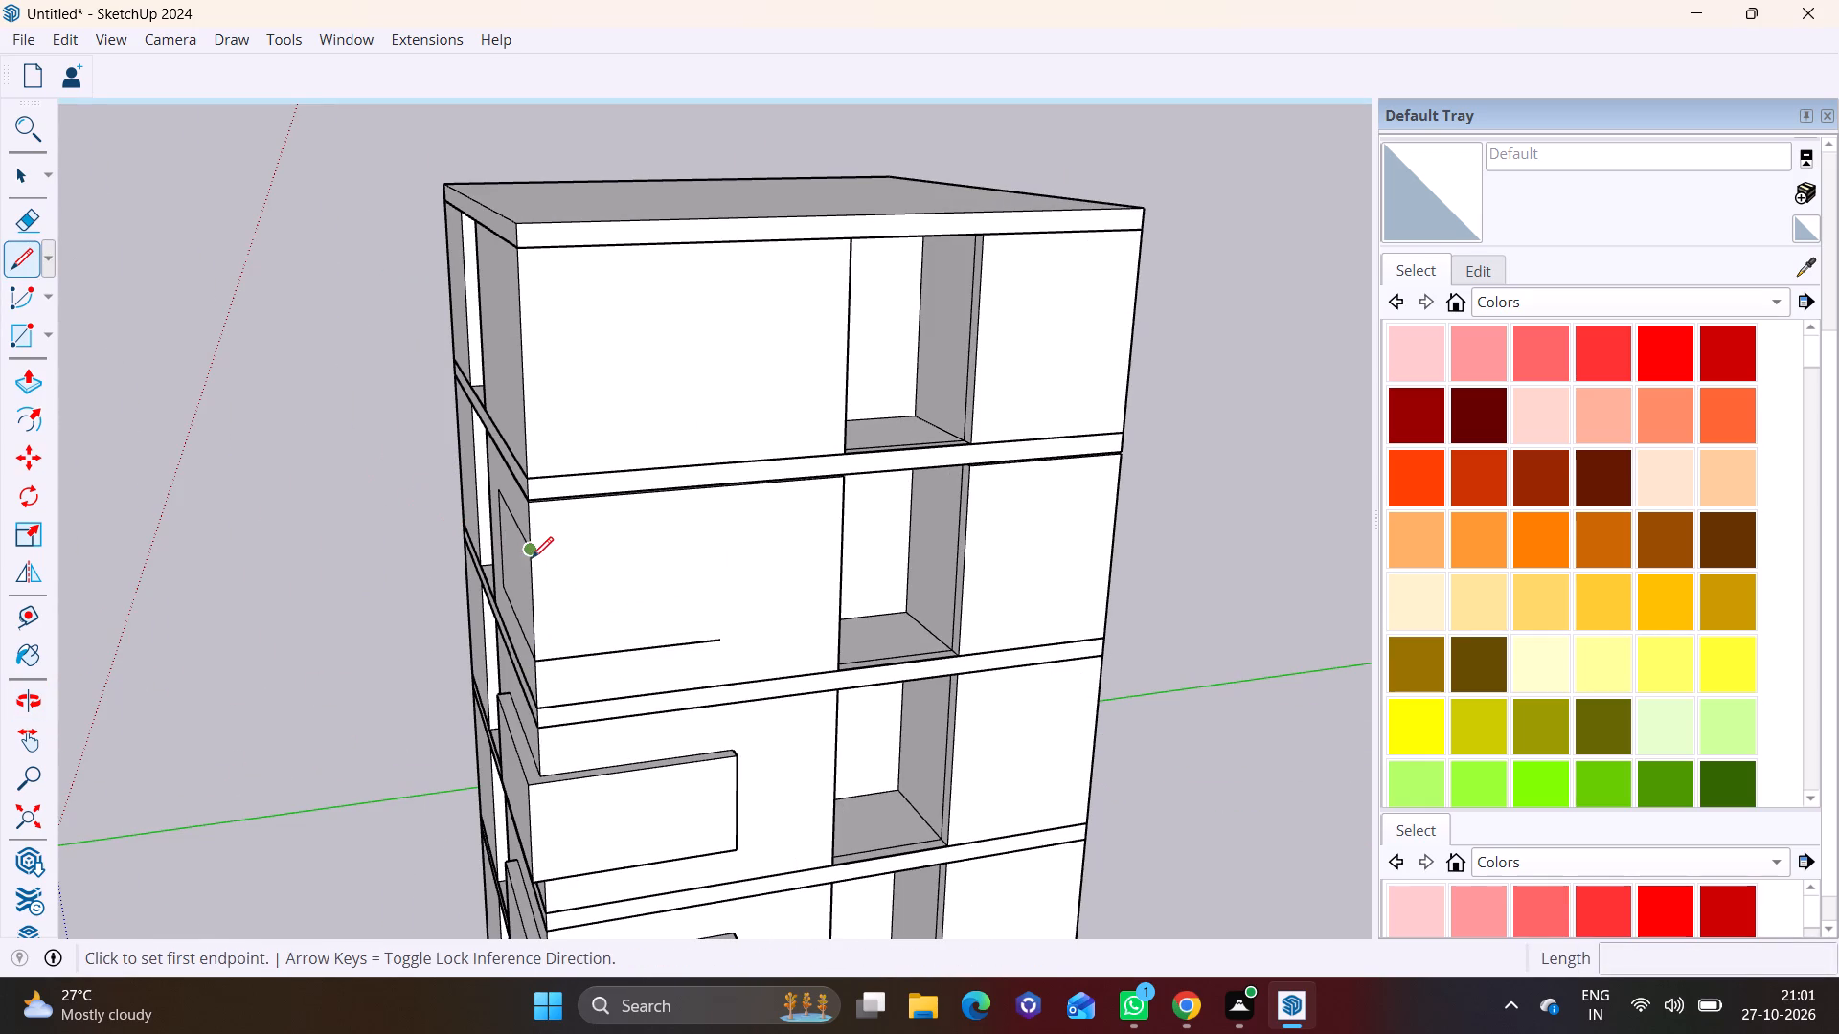
pyautogui.click(532, 553)
pyautogui.click(717, 533)
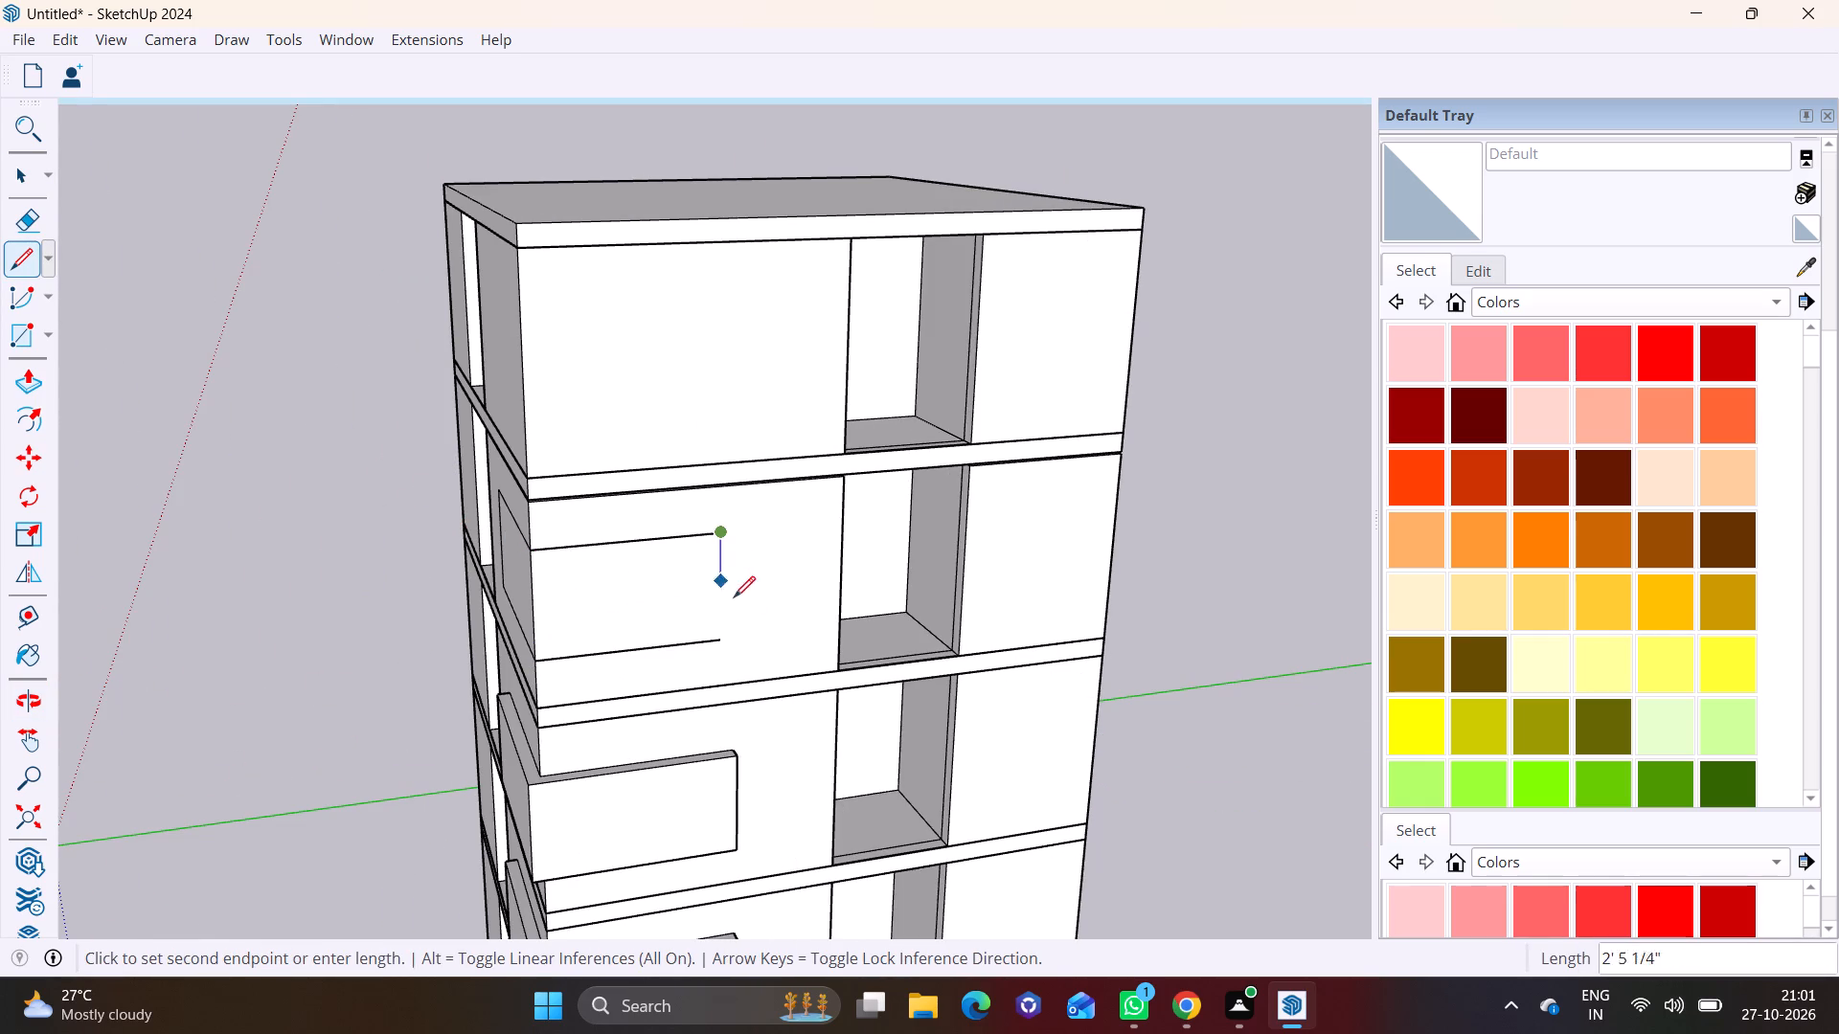
pyautogui.click(731, 639)
# Push/Pull both fourth-storey corner rectangles outward by the same distance as the panels below so they meet at the corner.
pyautogui.scroll(-3, 543, 600)
pyautogui.moveTo(543, 598); pyautogui.dragTo(622, 610, button='middle')
pyautogui.scroll(-1, 622, 610)
pyautogui.press('space')
pyautogui.click(529, 584)
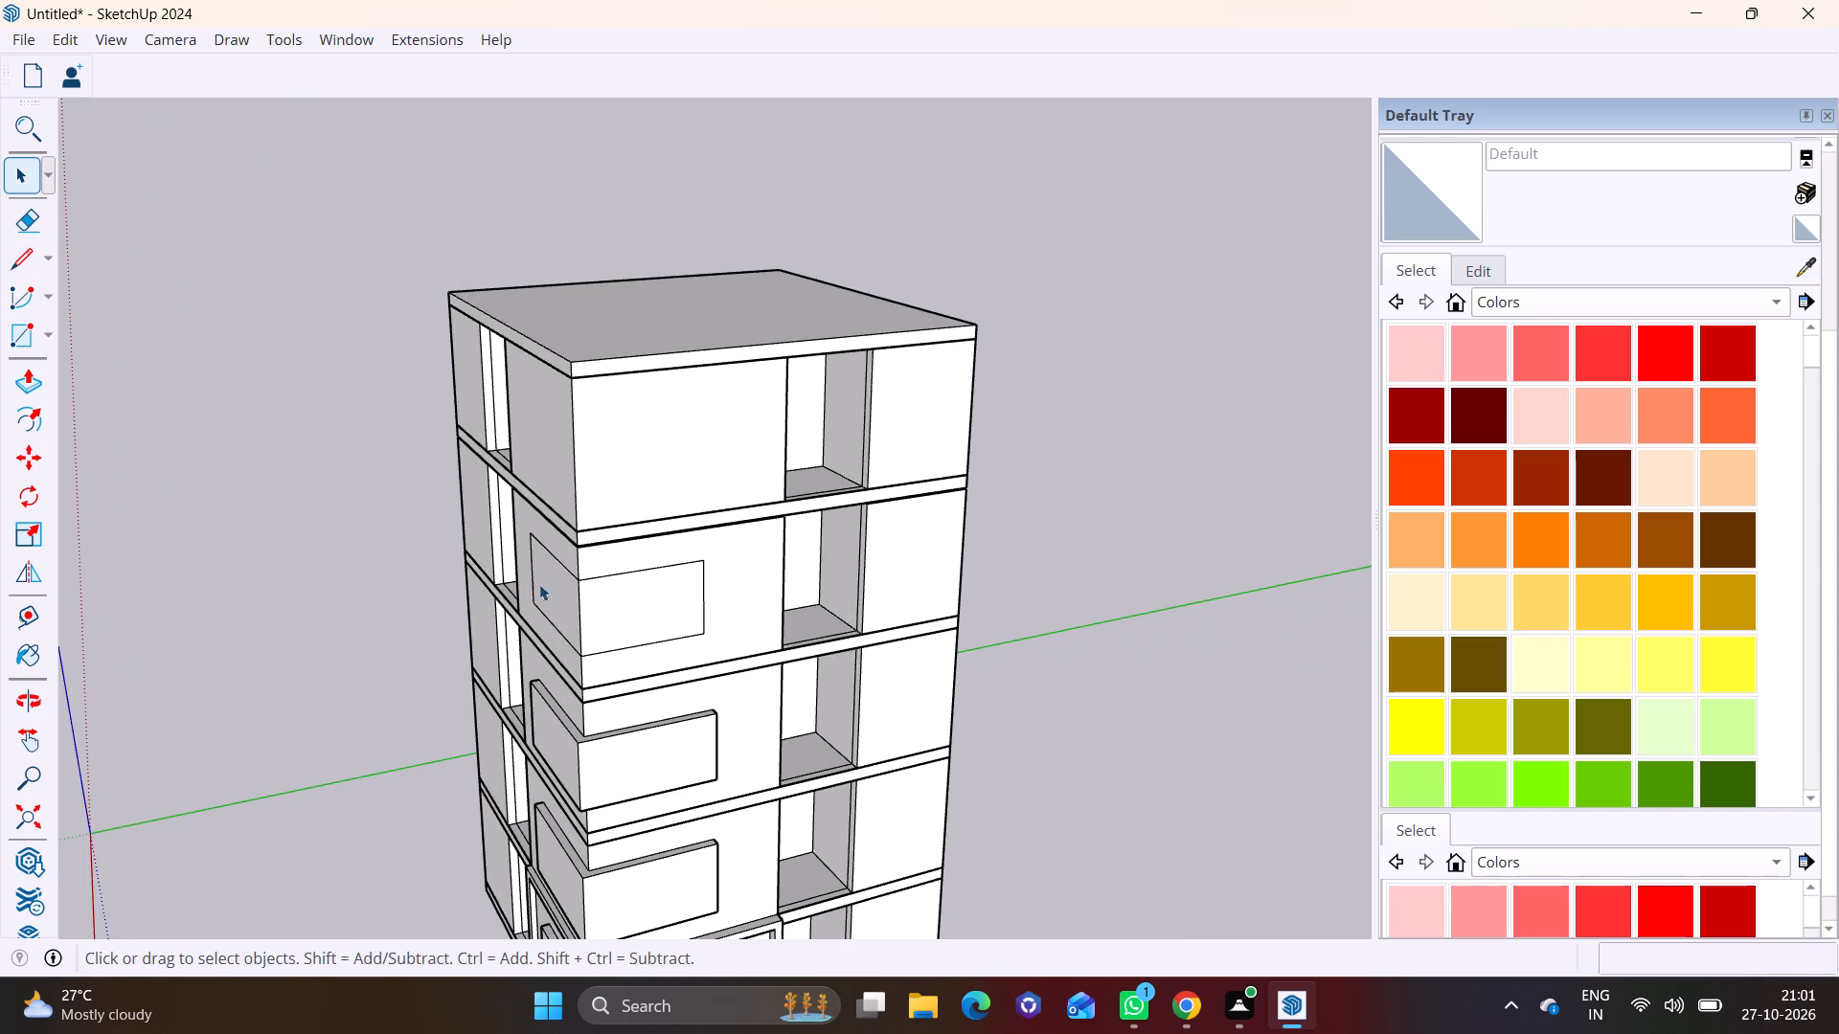
pyautogui.click(556, 585)
pyautogui.scroll(4, 561, 596)
pyautogui.click(19, 389)
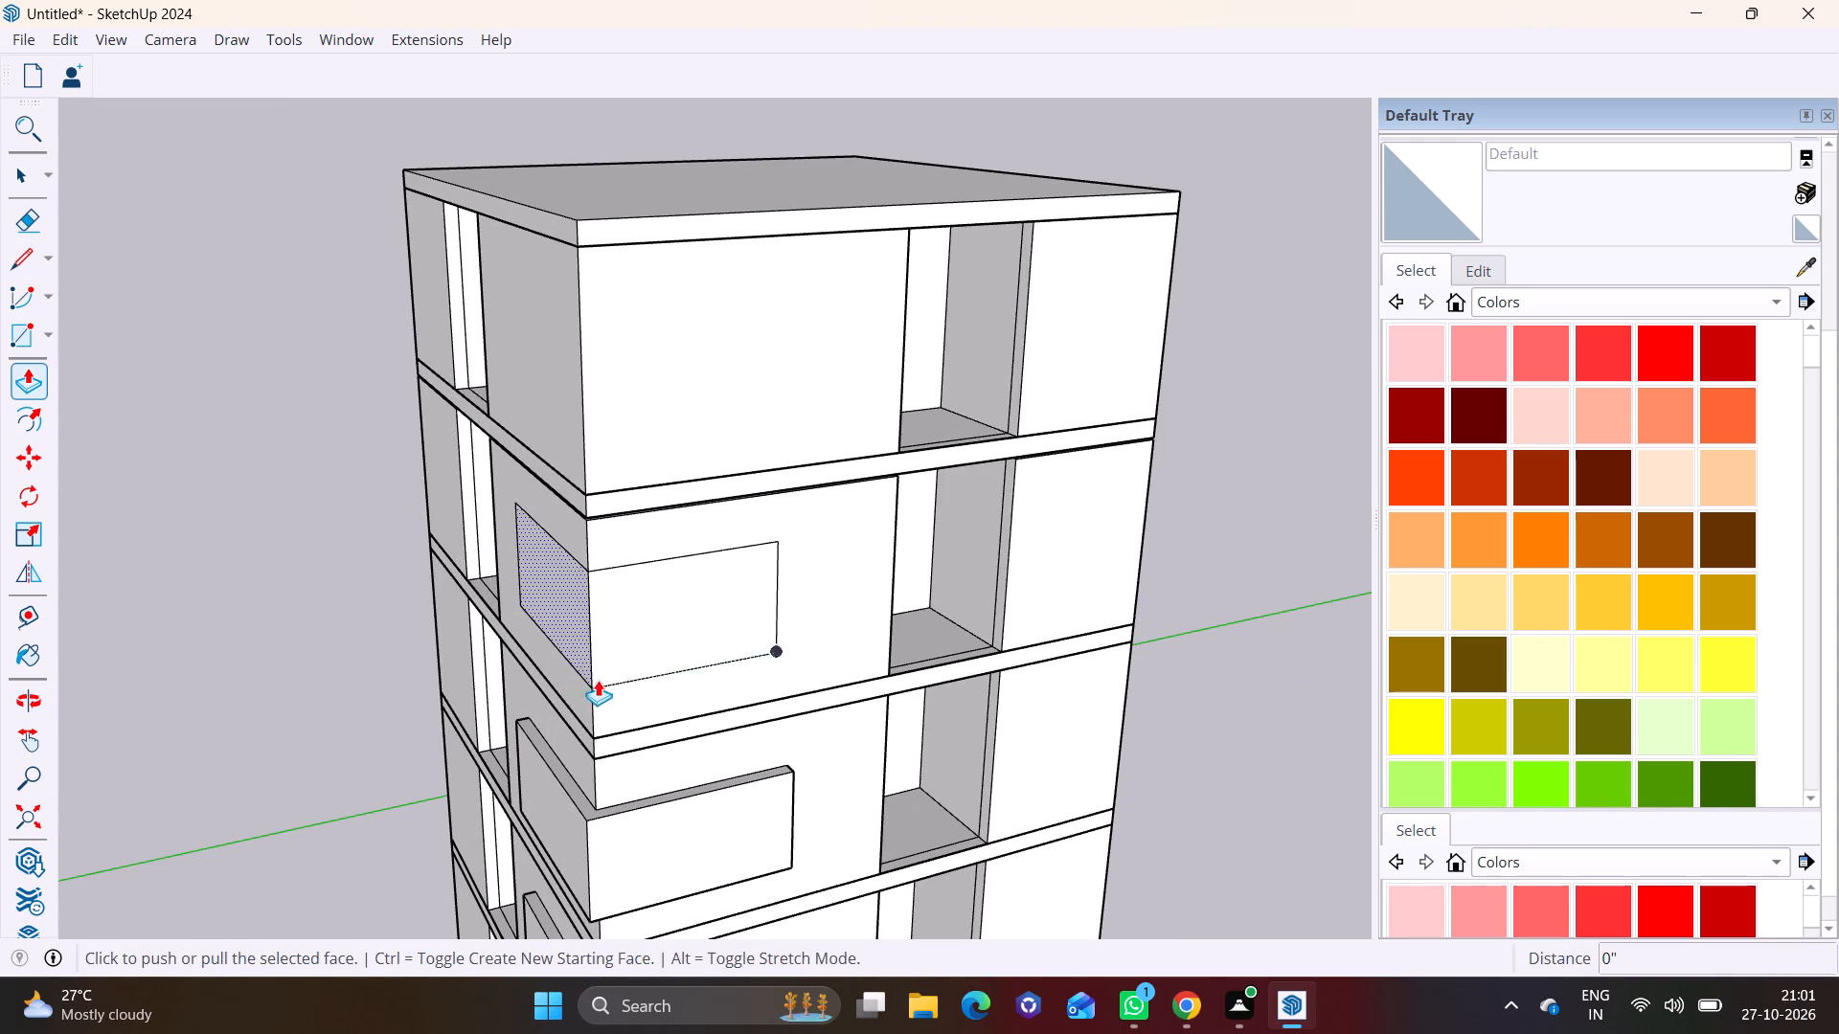
pyautogui.doubleClick(565, 619)
pyautogui.press('space')
pyautogui.click(660, 616)
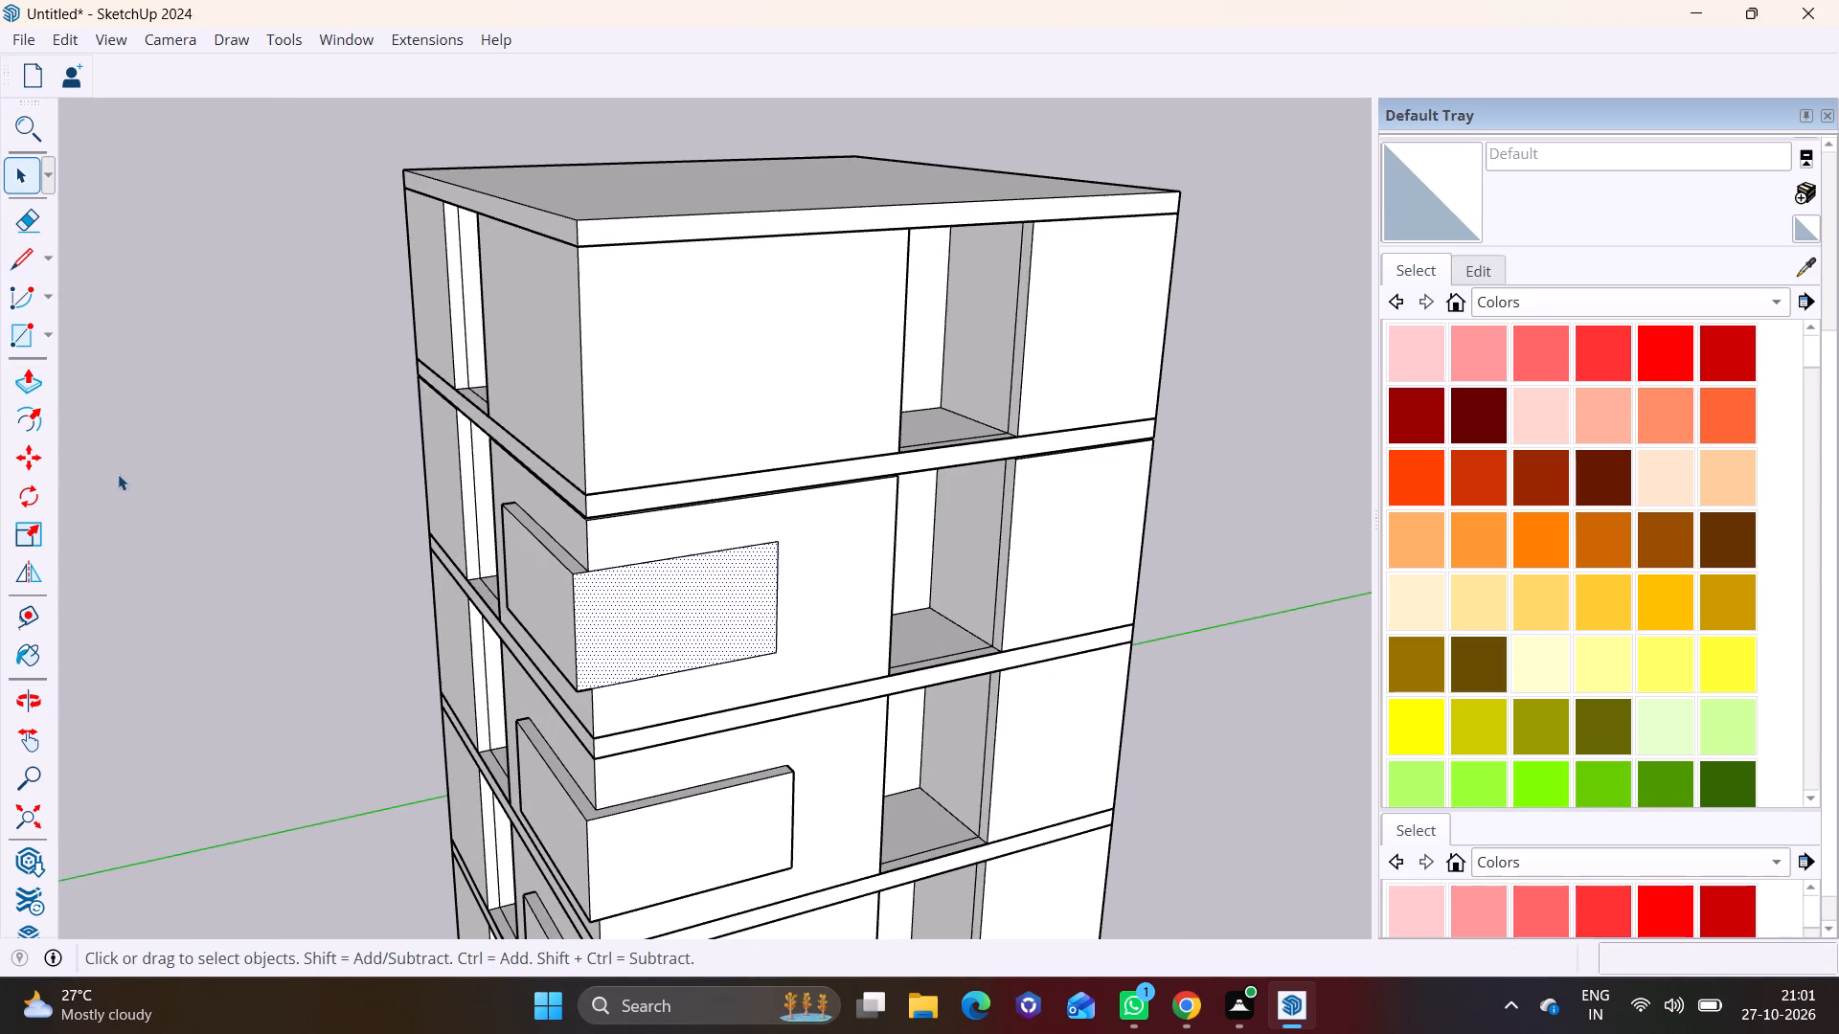
pyautogui.click(43, 379)
pyautogui.doubleClick(635, 585)
# Erase the leftover corner edge segments on the top and underside of the fourth-storey wraparound panel.
pyautogui.moveTo(607, 572); pyautogui.dragTo(597, 708, button='middle')
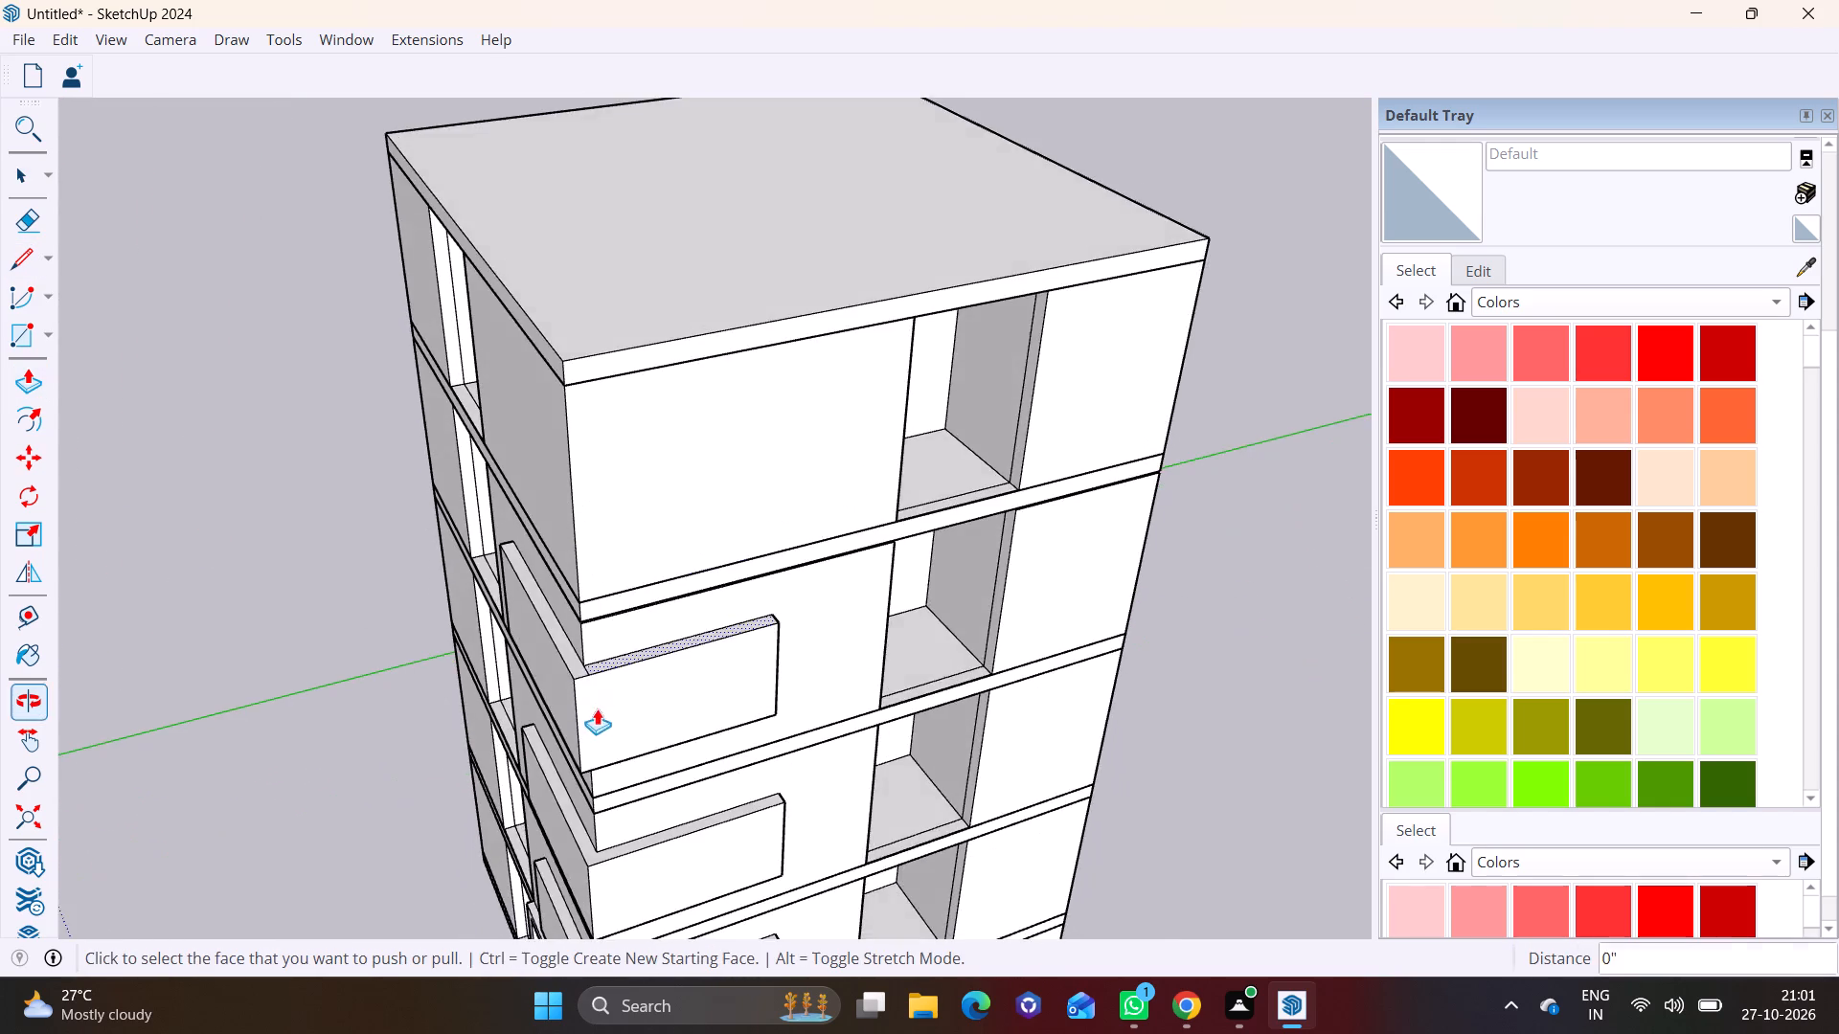
pyautogui.scroll(7, 593, 672)
pyautogui.click(31, 214)
pyautogui.scroll(3, 582, 663)
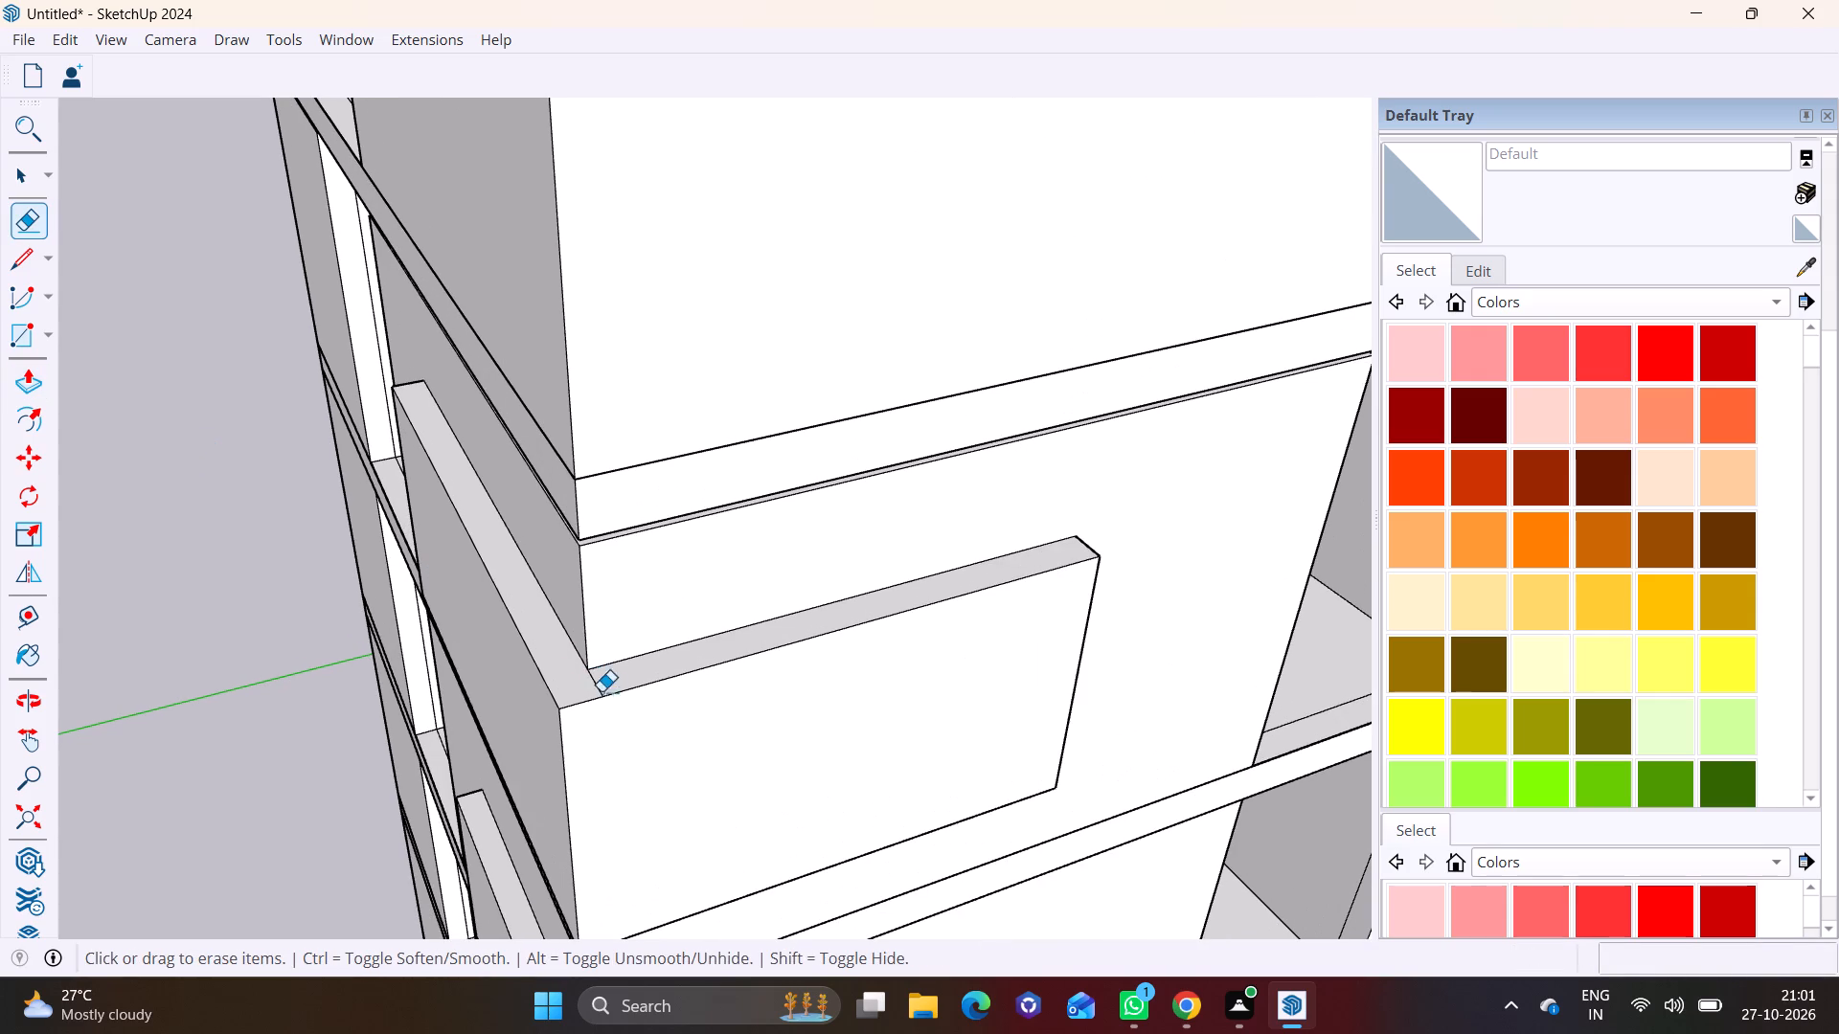
pyautogui.click(600, 686)
pyautogui.scroll(-4, 602, 686)
pyautogui.scroll(1, 646, 586)
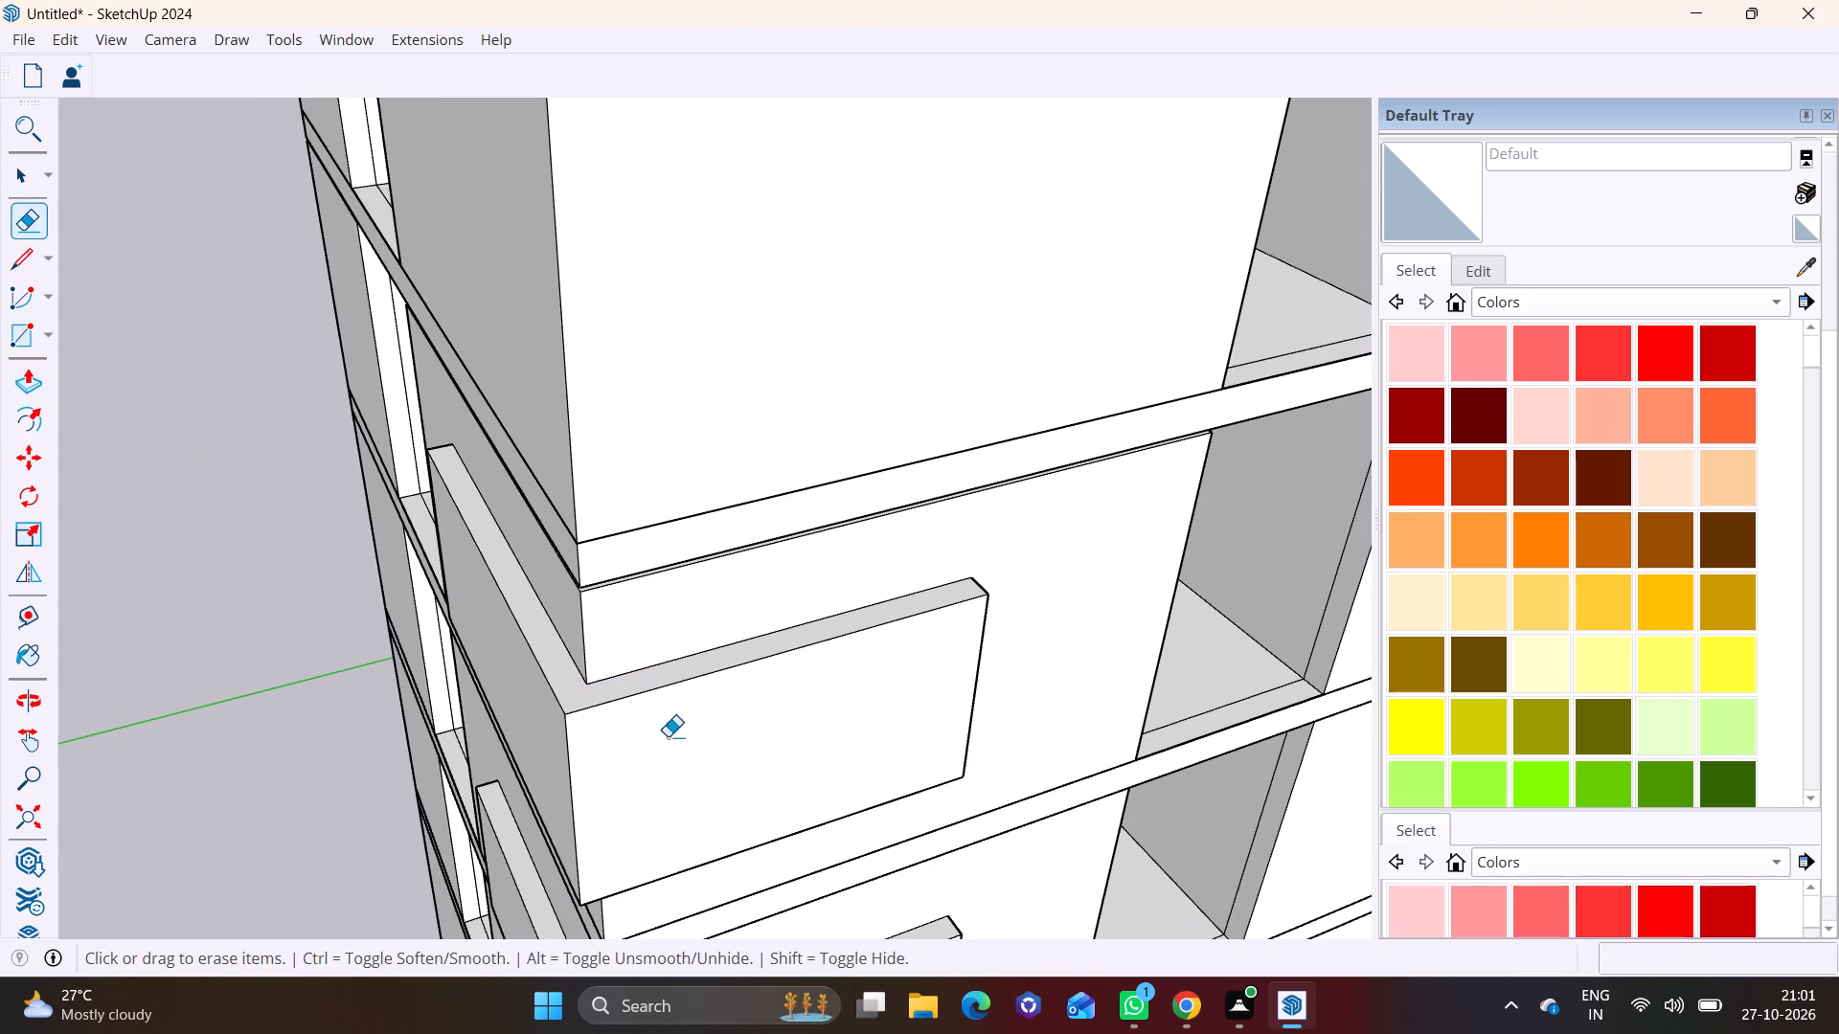
pyautogui.moveTo(671, 755); pyautogui.dragTo(523, 312, button='middle')
pyautogui.moveTo(485, 437); pyautogui.dragTo(484, 394, button='middle')
pyautogui.scroll(6, 350, 391)
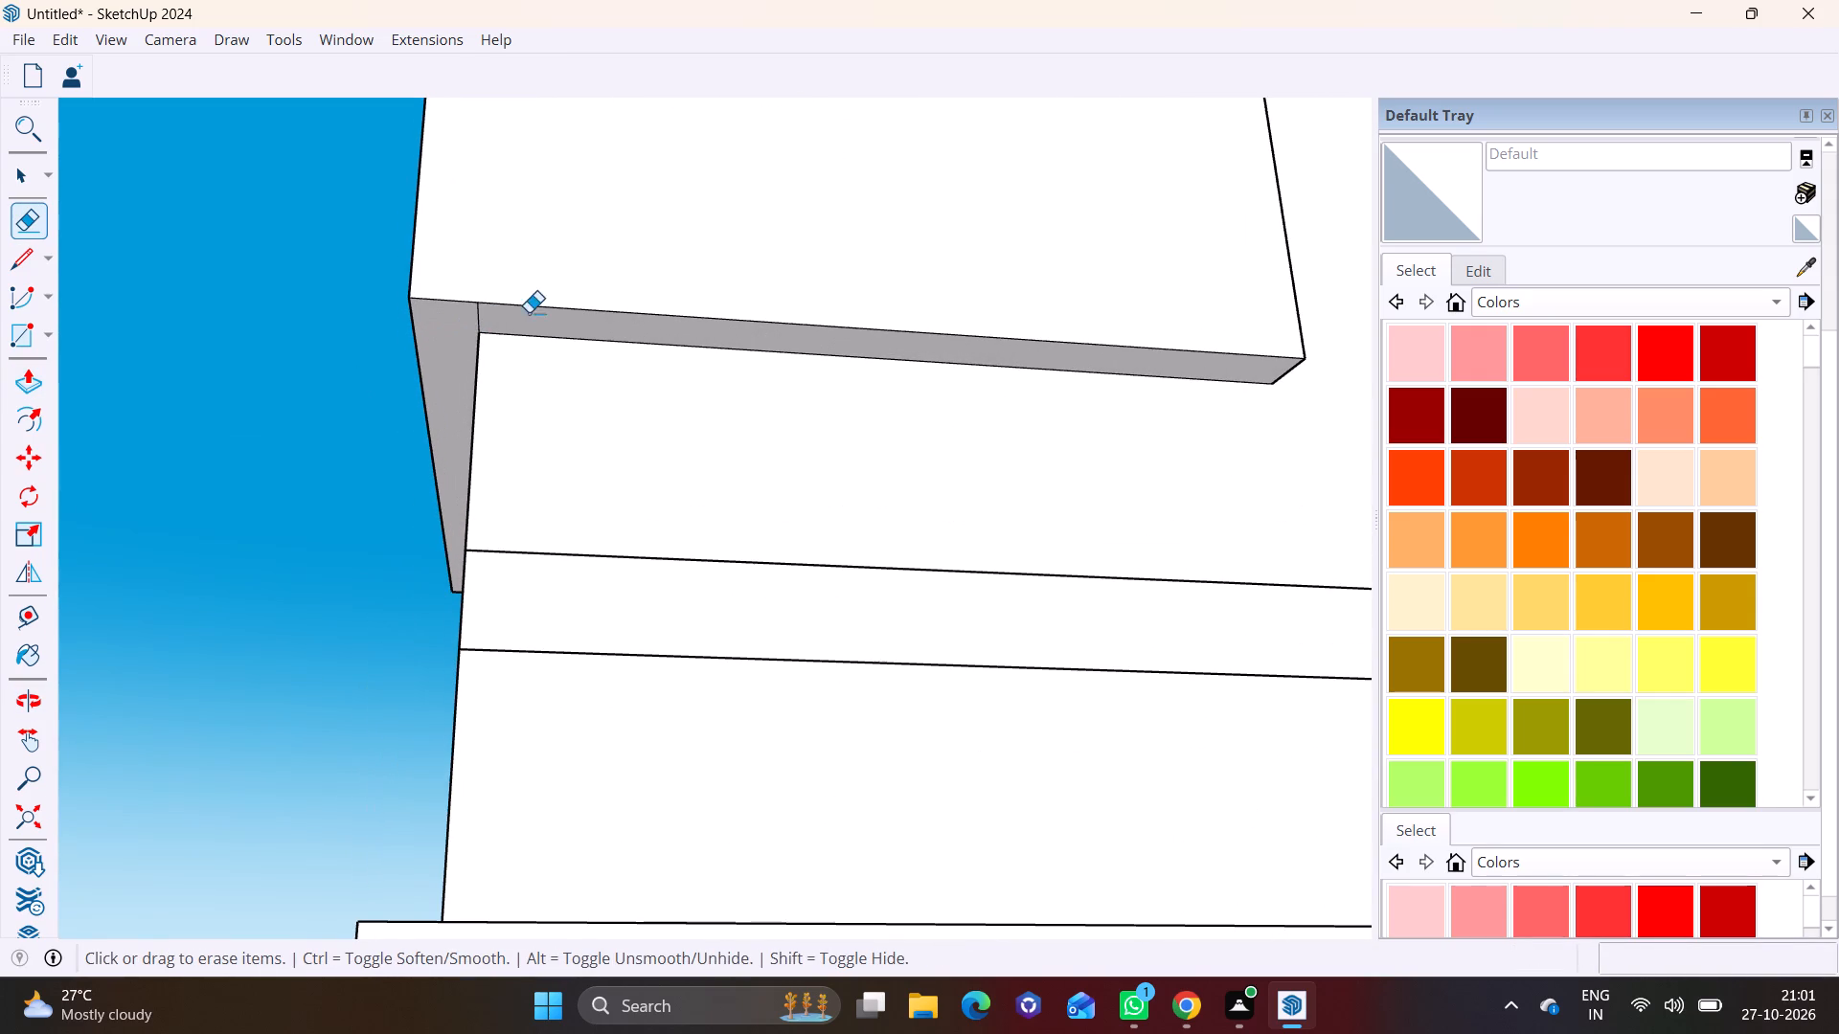
pyautogui.click(477, 314)
# Outline a rectangle about 10' 6" wide on the fifth-storey wall left of the corner, starting from the corner edge and roughly matching the panel below.
pyautogui.scroll(-7, 490, 326)
pyautogui.moveTo(739, 326); pyautogui.dragTo(771, 761, button='middle')
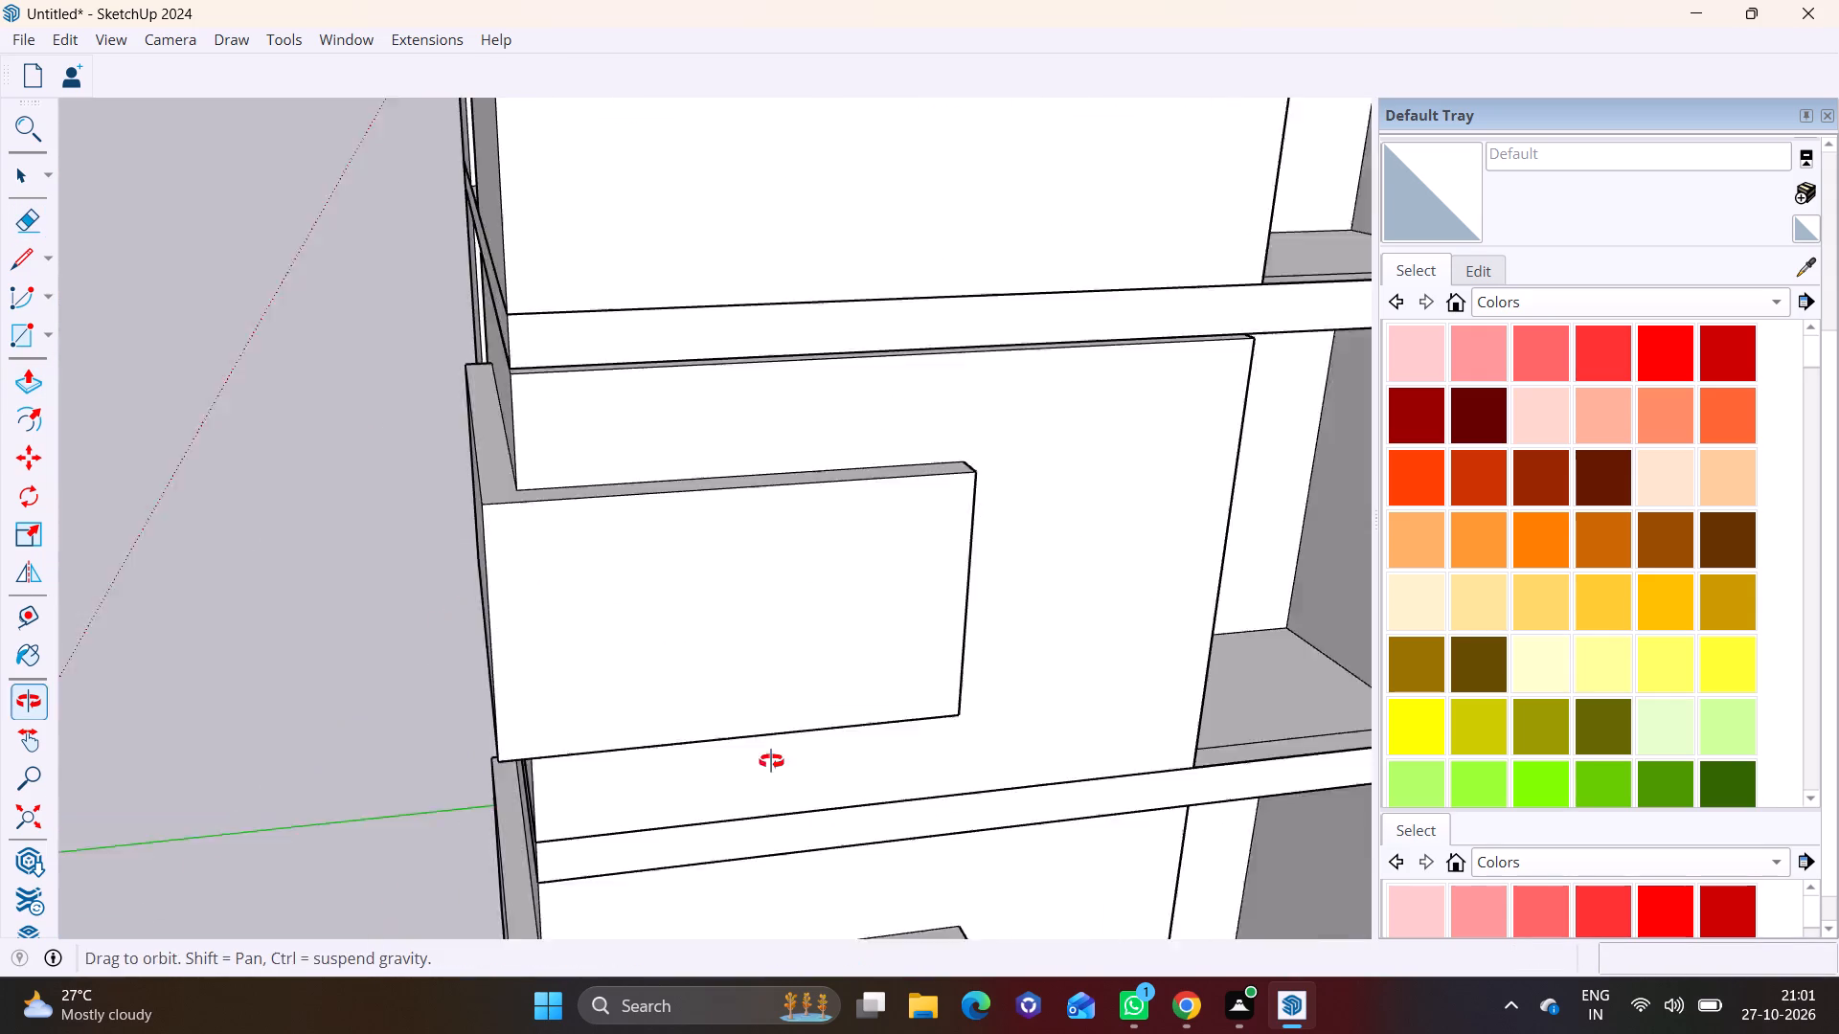
pyautogui.moveTo(771, 761); pyautogui.dragTo(771, 776, button='middle')
pyautogui.scroll(-3, 728, 564)
pyautogui.keyDown('shift'); pyautogui.moveTo(659, 602); pyautogui.dragTo(633, 914, button='middle'); pyautogui.keyUp('shift')
pyautogui.moveTo(786, 720); pyautogui.dragTo(809, 615, button='middle')
pyautogui.scroll(-5, 745, 659)
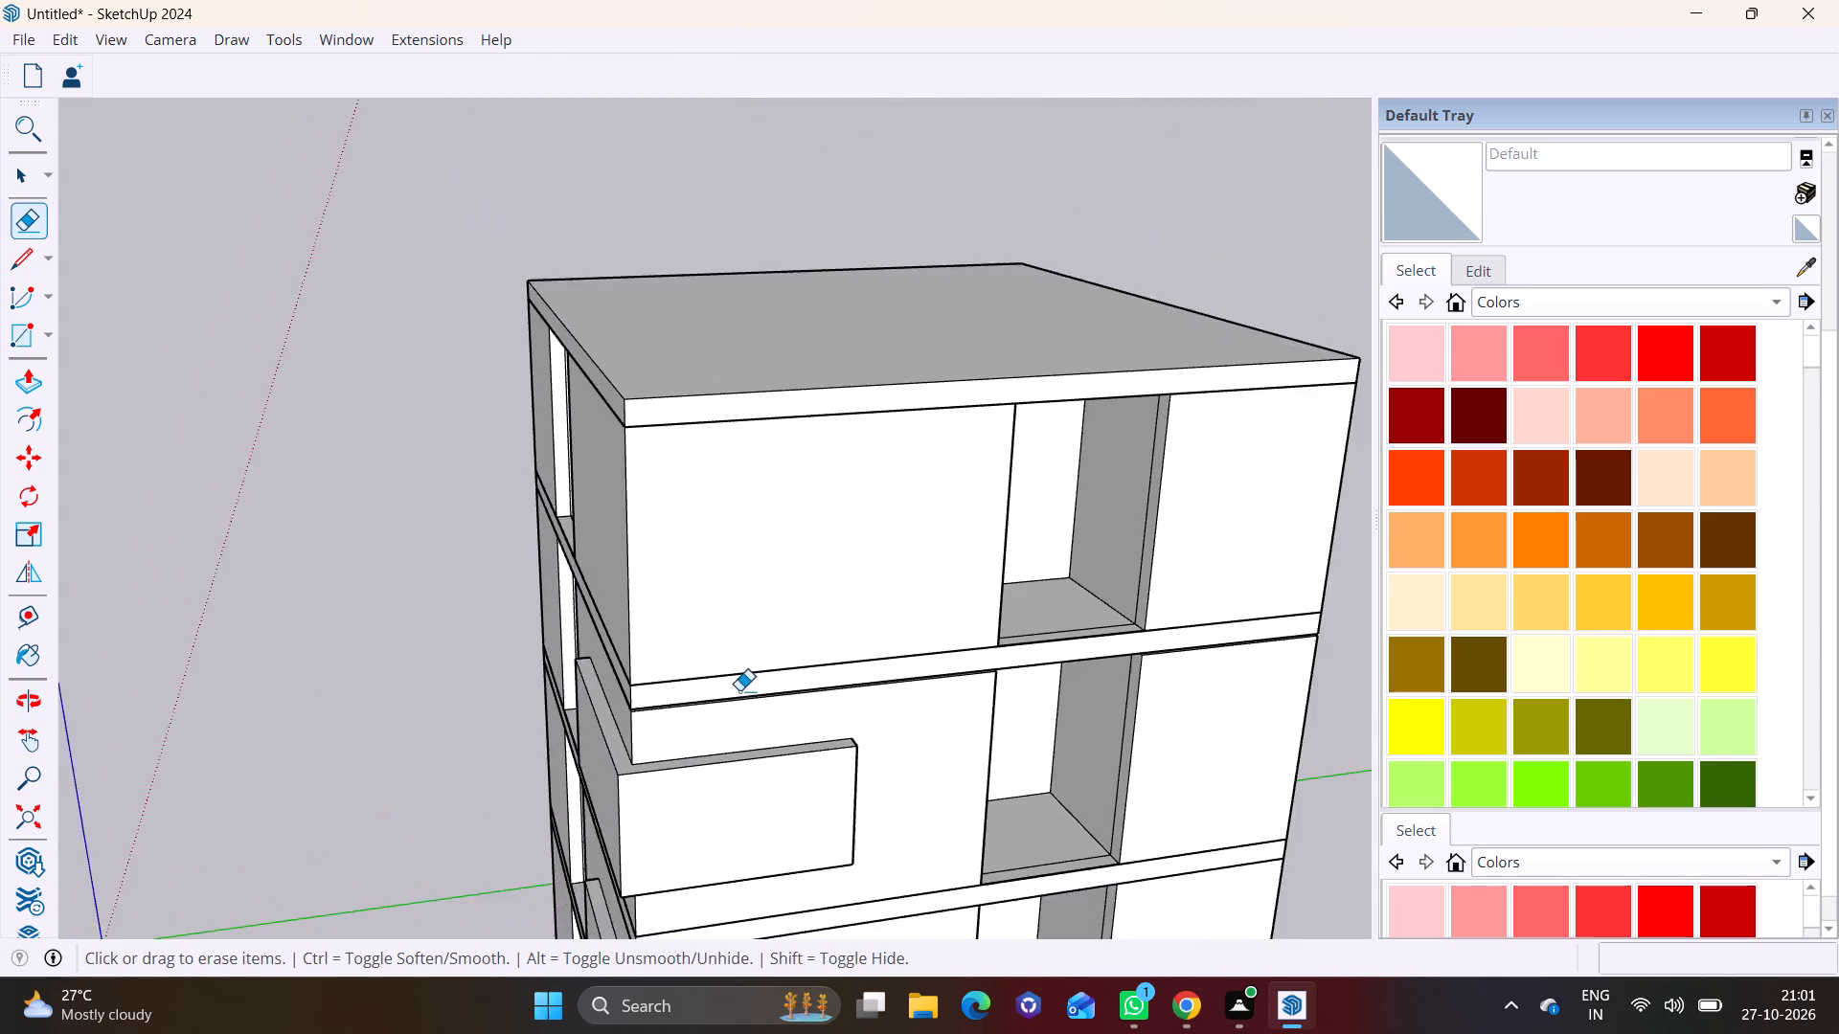
pyautogui.scroll(-3, 739, 690)
pyautogui.moveTo(752, 794); pyautogui.dragTo(1097, 741, button='middle')
pyautogui.scroll(3, 836, 708)
pyautogui.keyDown('shift'); pyautogui.moveTo(825, 708); pyautogui.dragTo(541, 712, button='middle'); pyautogui.keyUp('shift')
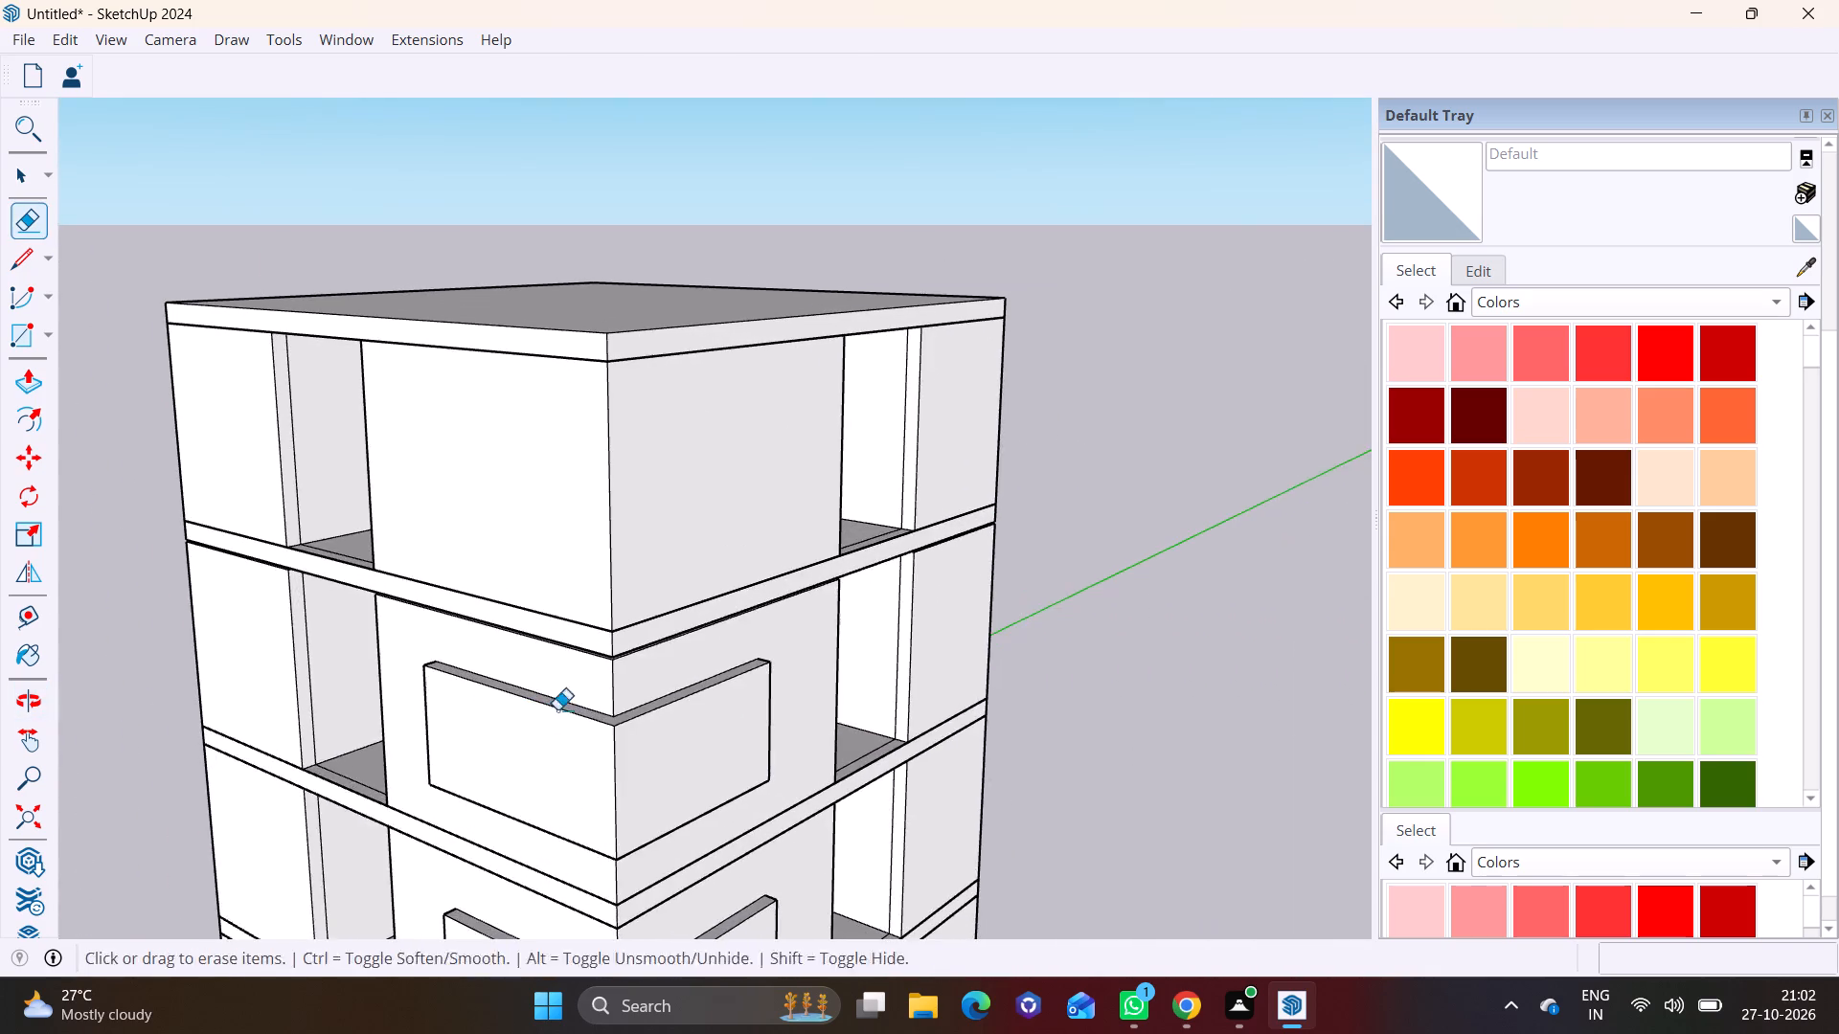
pyautogui.moveTo(561, 709); pyautogui.dragTo(780, 722, button='middle')
pyautogui.click(20, 267)
pyautogui.moveTo(948, 586); pyautogui.dragTo(1074, 540, button='middle')
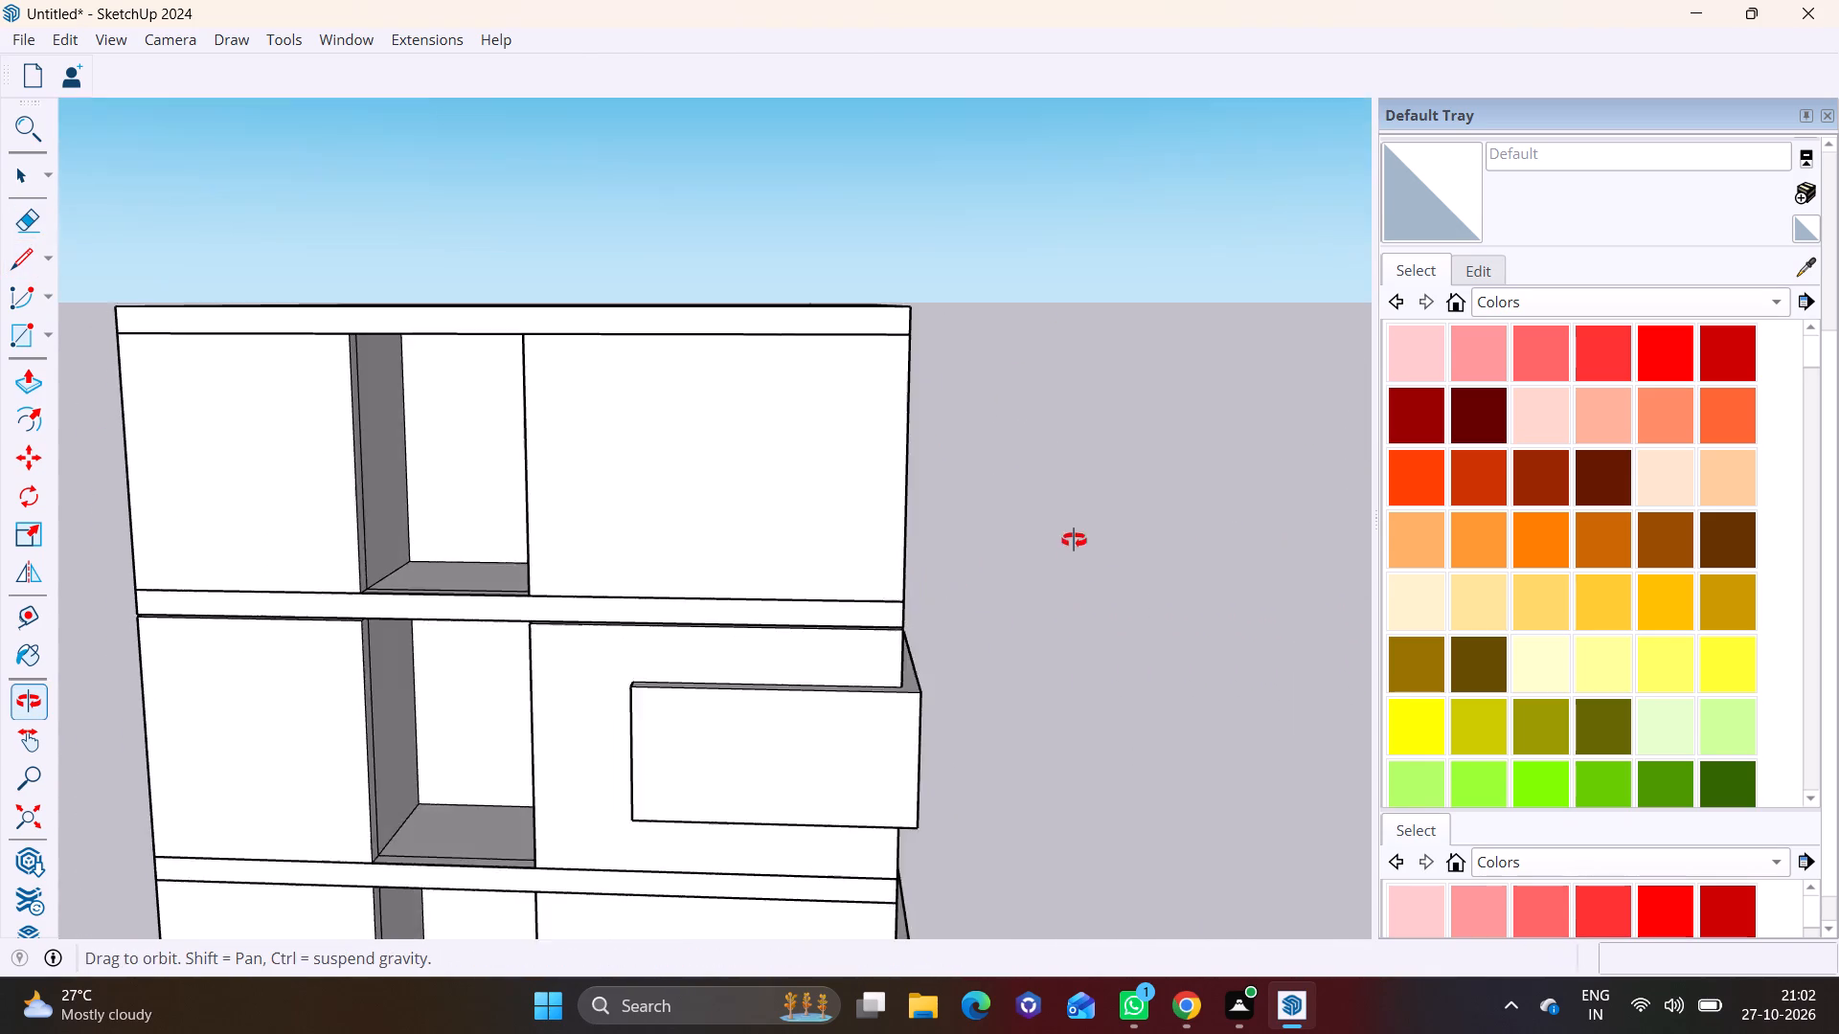
pyautogui.moveTo(1074, 540); pyautogui.dragTo(1082, 539, button='middle')
pyautogui.click(919, 539)
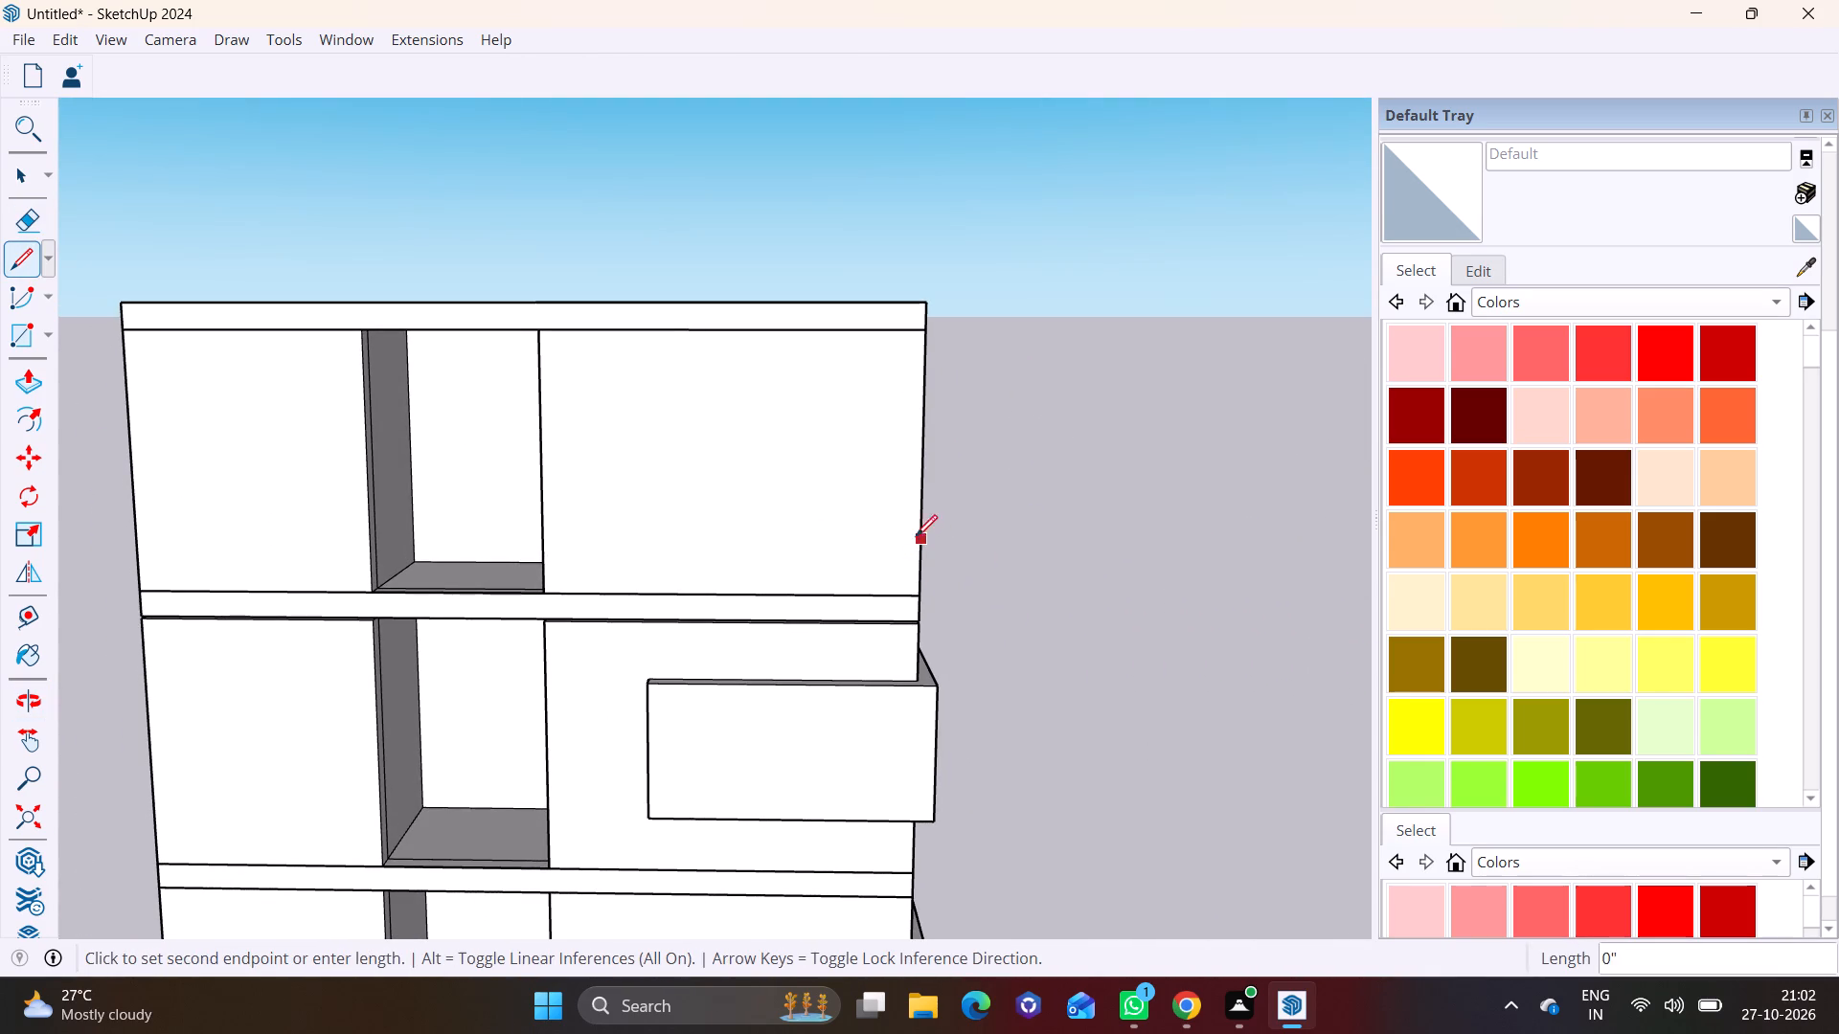
pyautogui.click(644, 551)
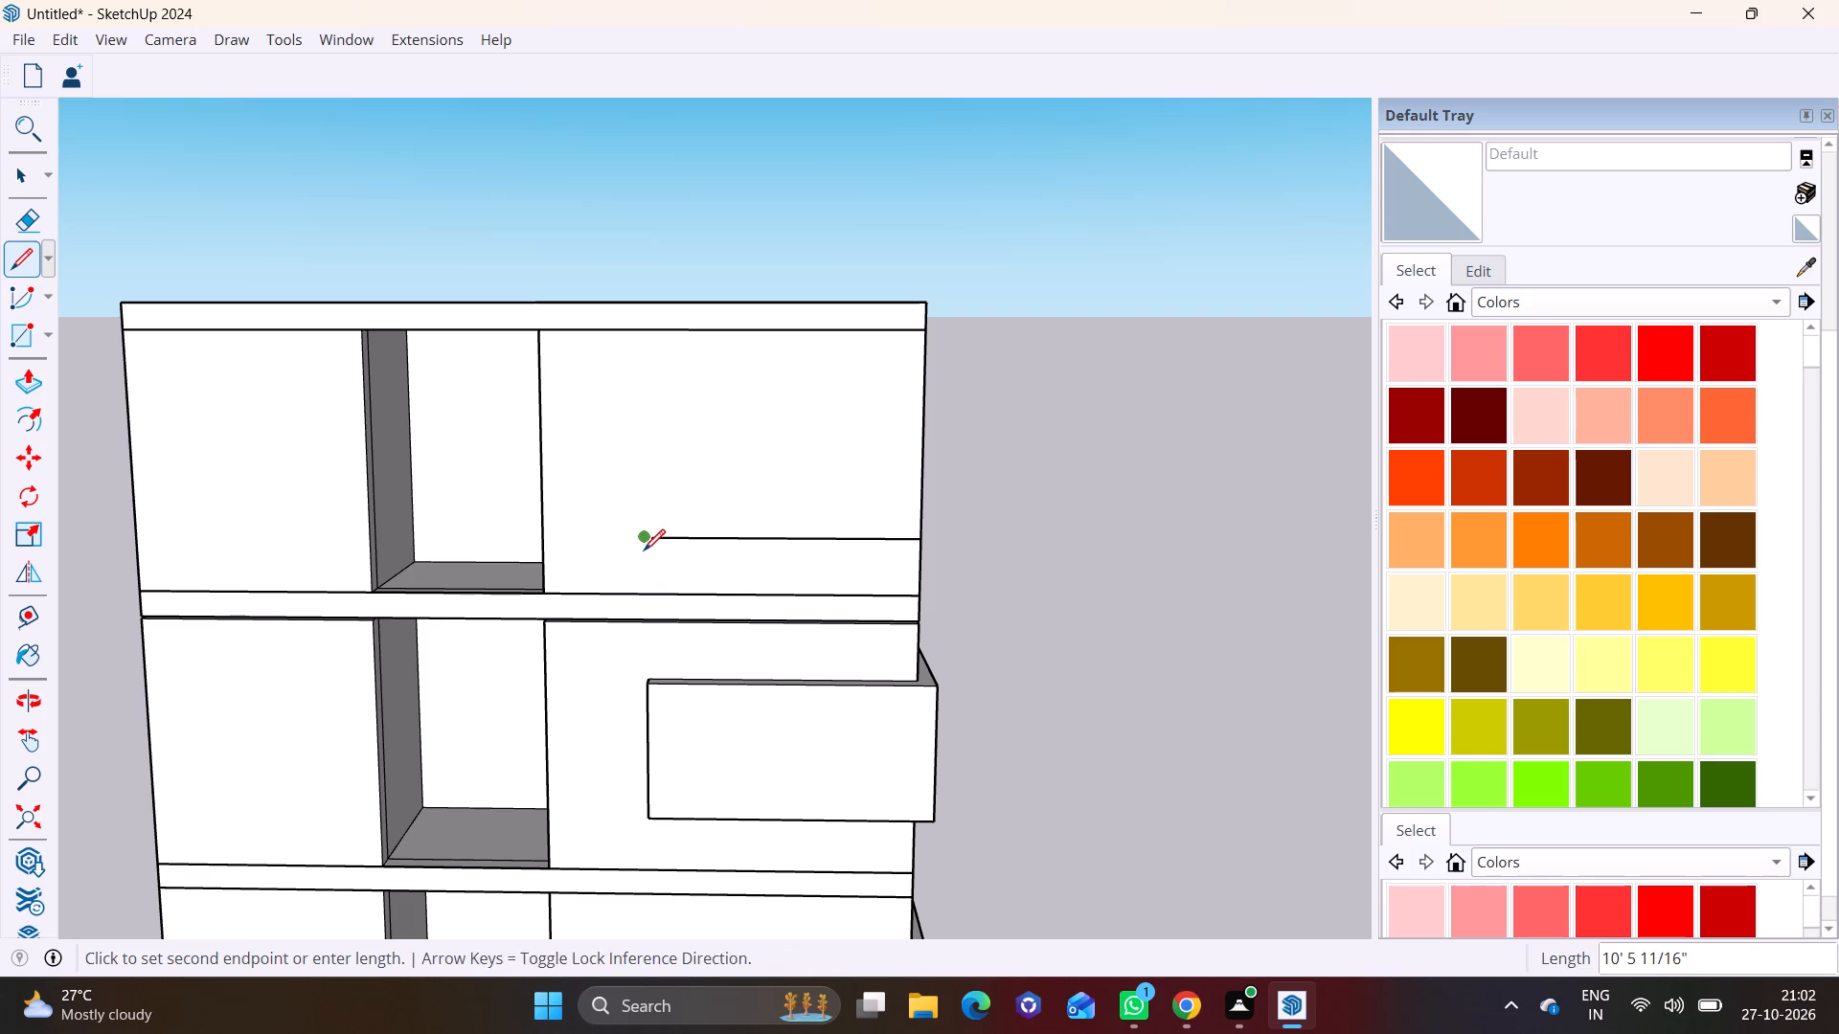
pyautogui.click(641, 397)
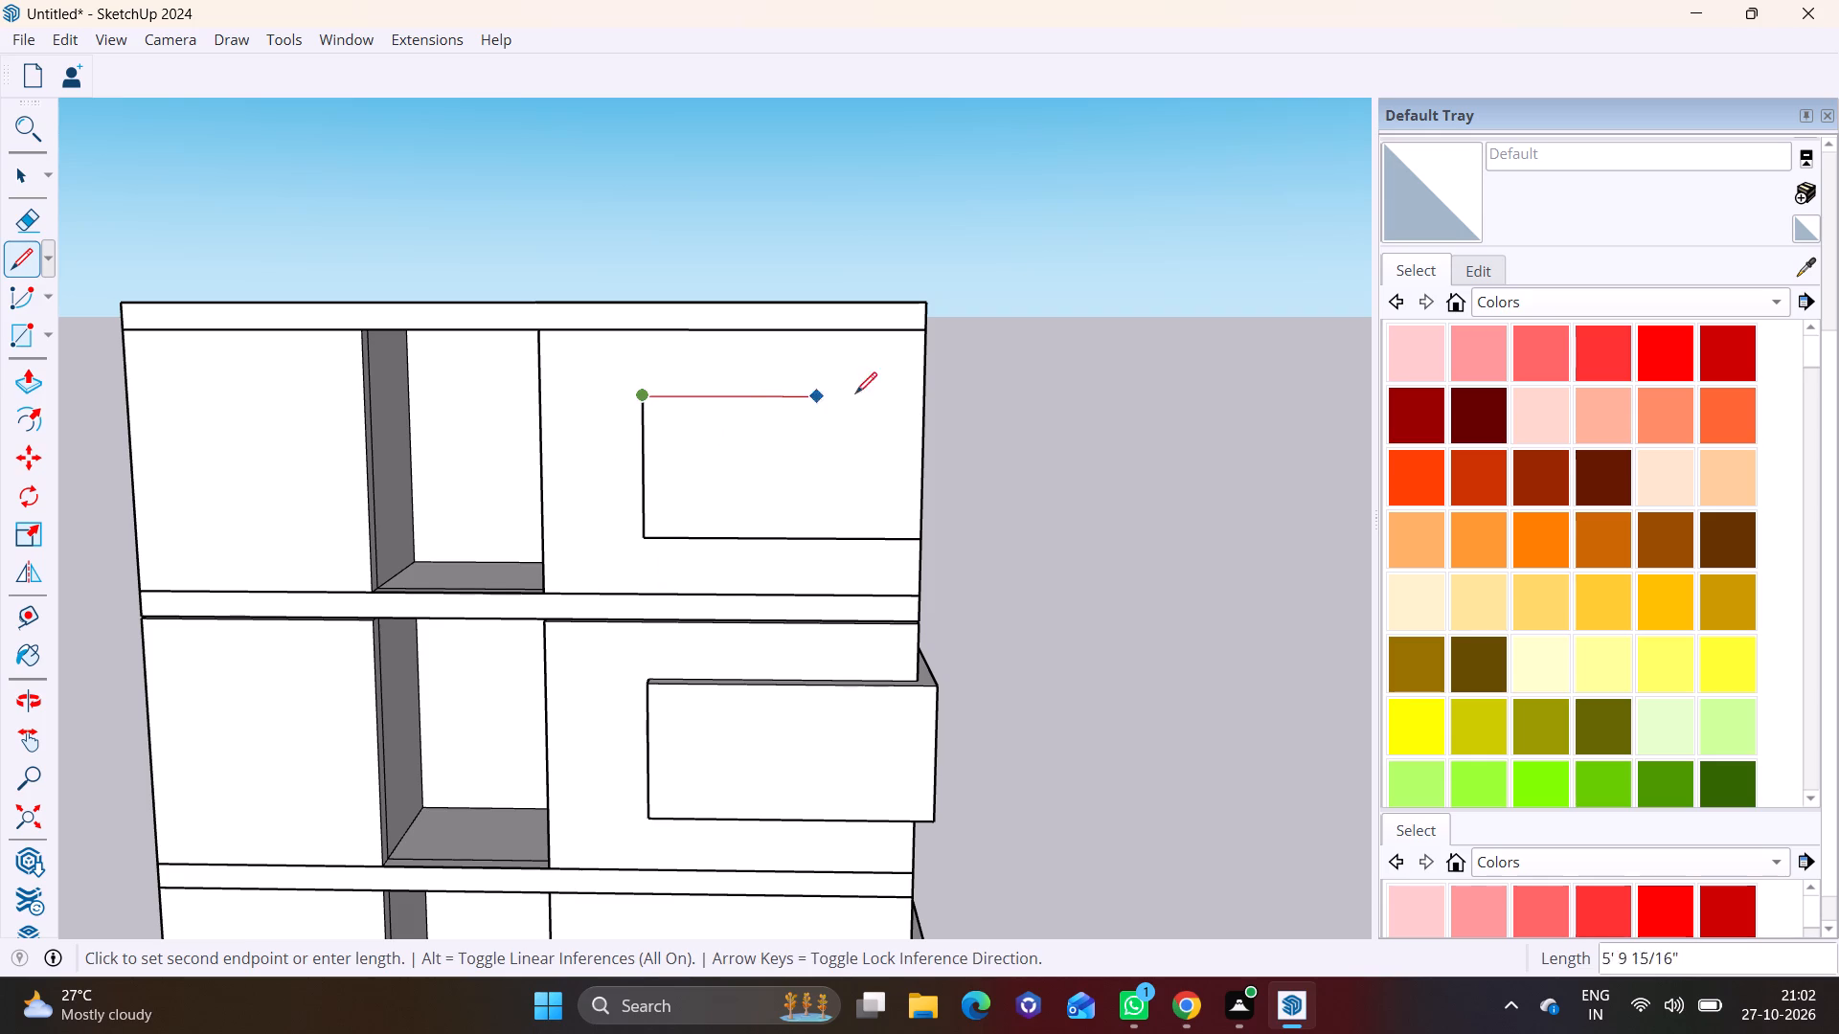
pyautogui.click(917, 390)
# Outline the matching rectangle, about 5' 4" high, on the fifth-storey wall right of the corner from the left outline's corner-edge endpoints.
pyautogui.moveTo(959, 416); pyautogui.dragTo(255, 515, button='middle')
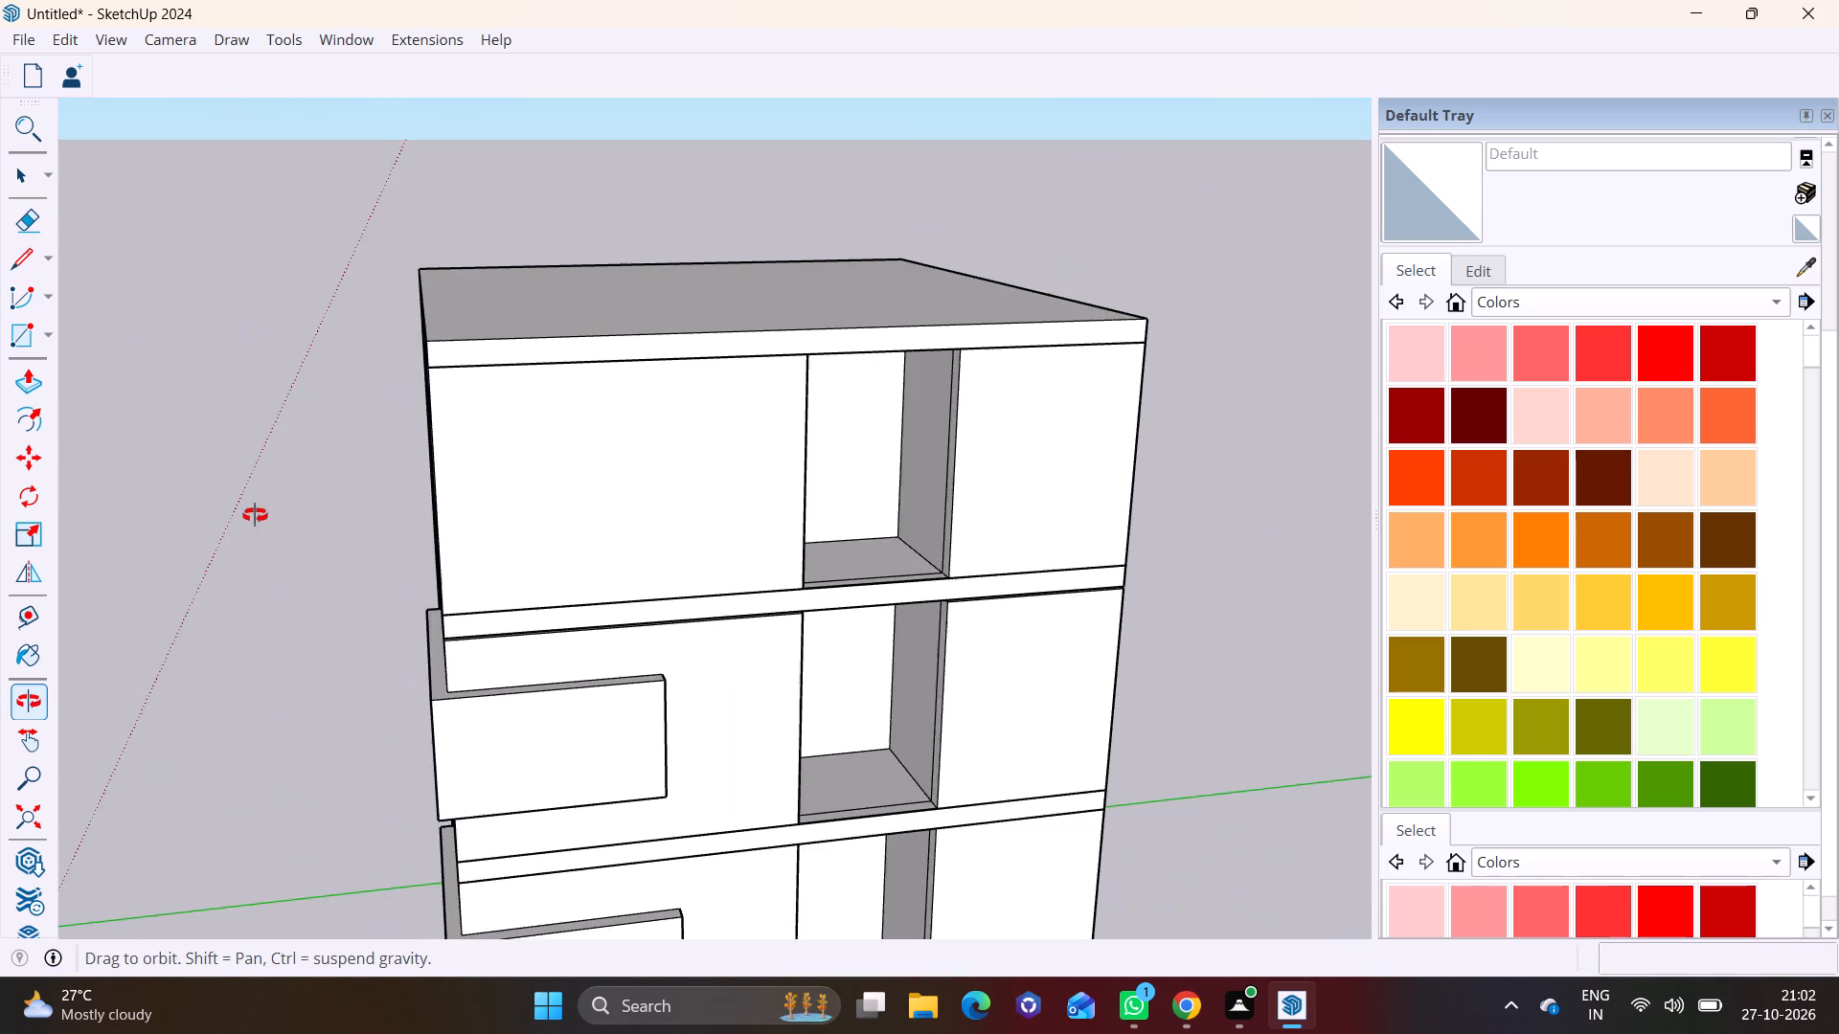
pyautogui.moveTo(255, 515); pyautogui.dragTo(325, 487, button='middle')
pyautogui.click(468, 428)
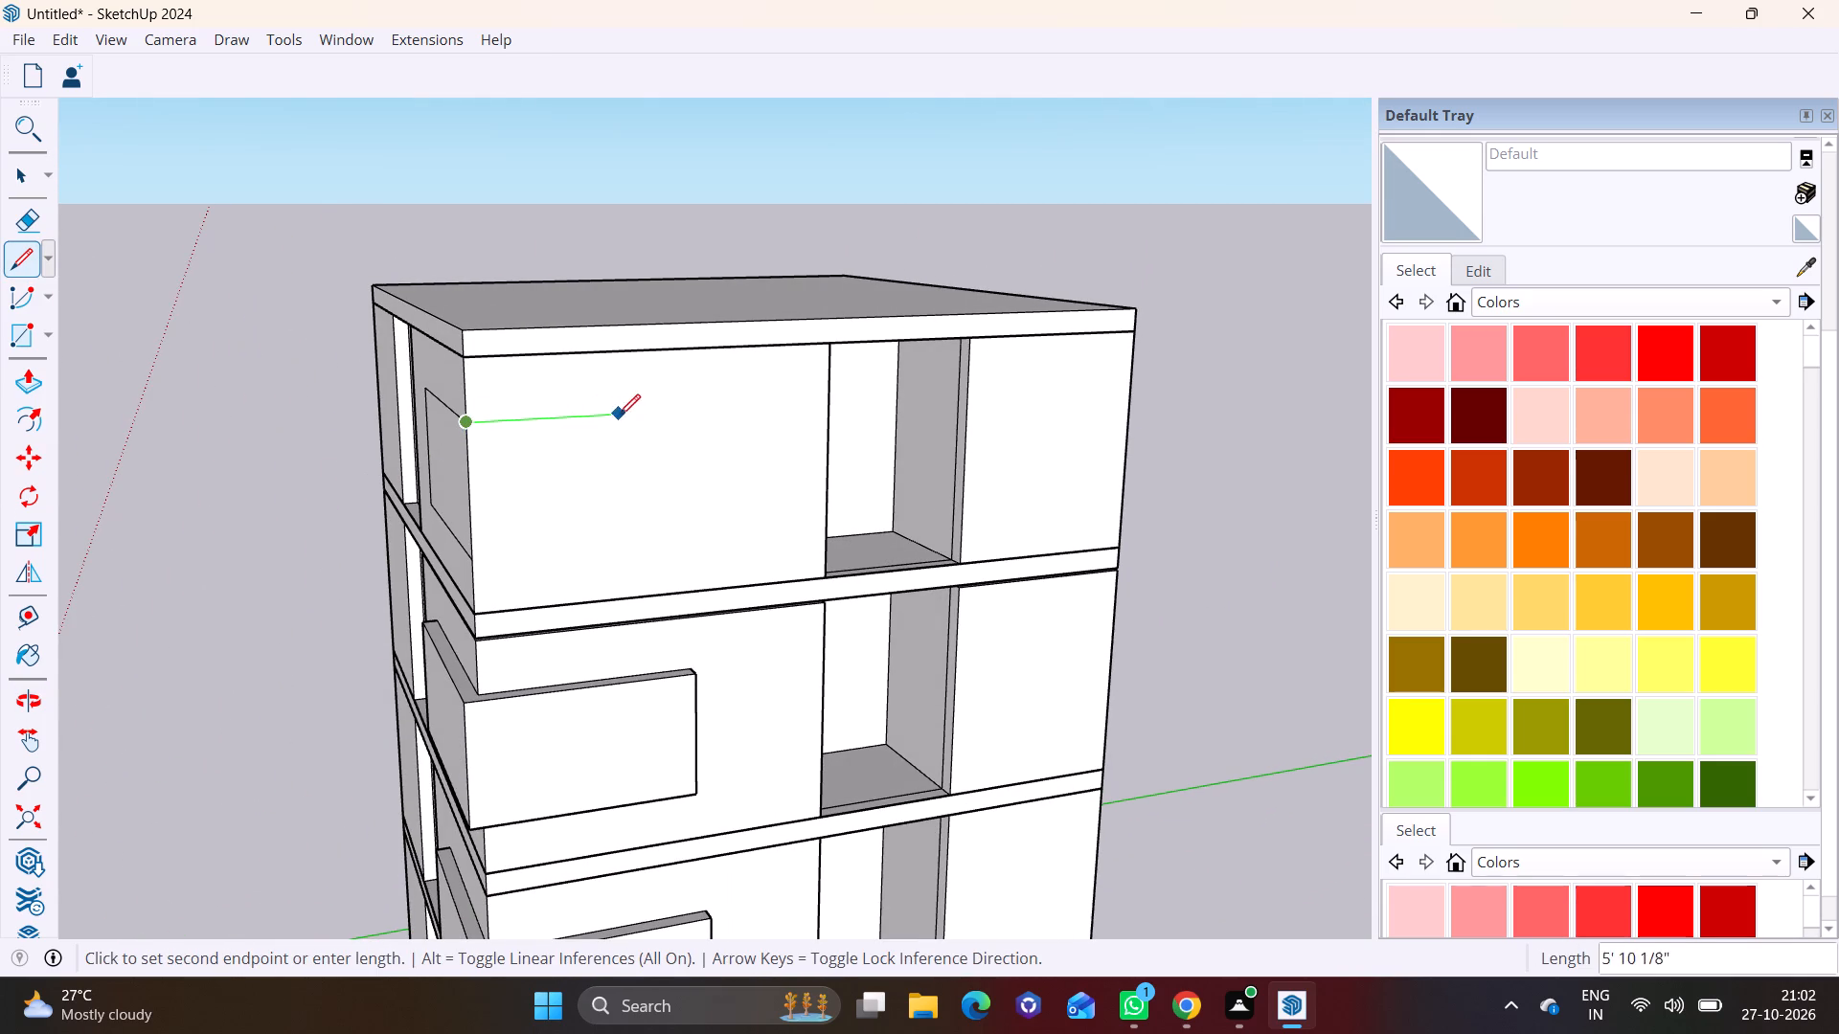
pyautogui.click(685, 409)
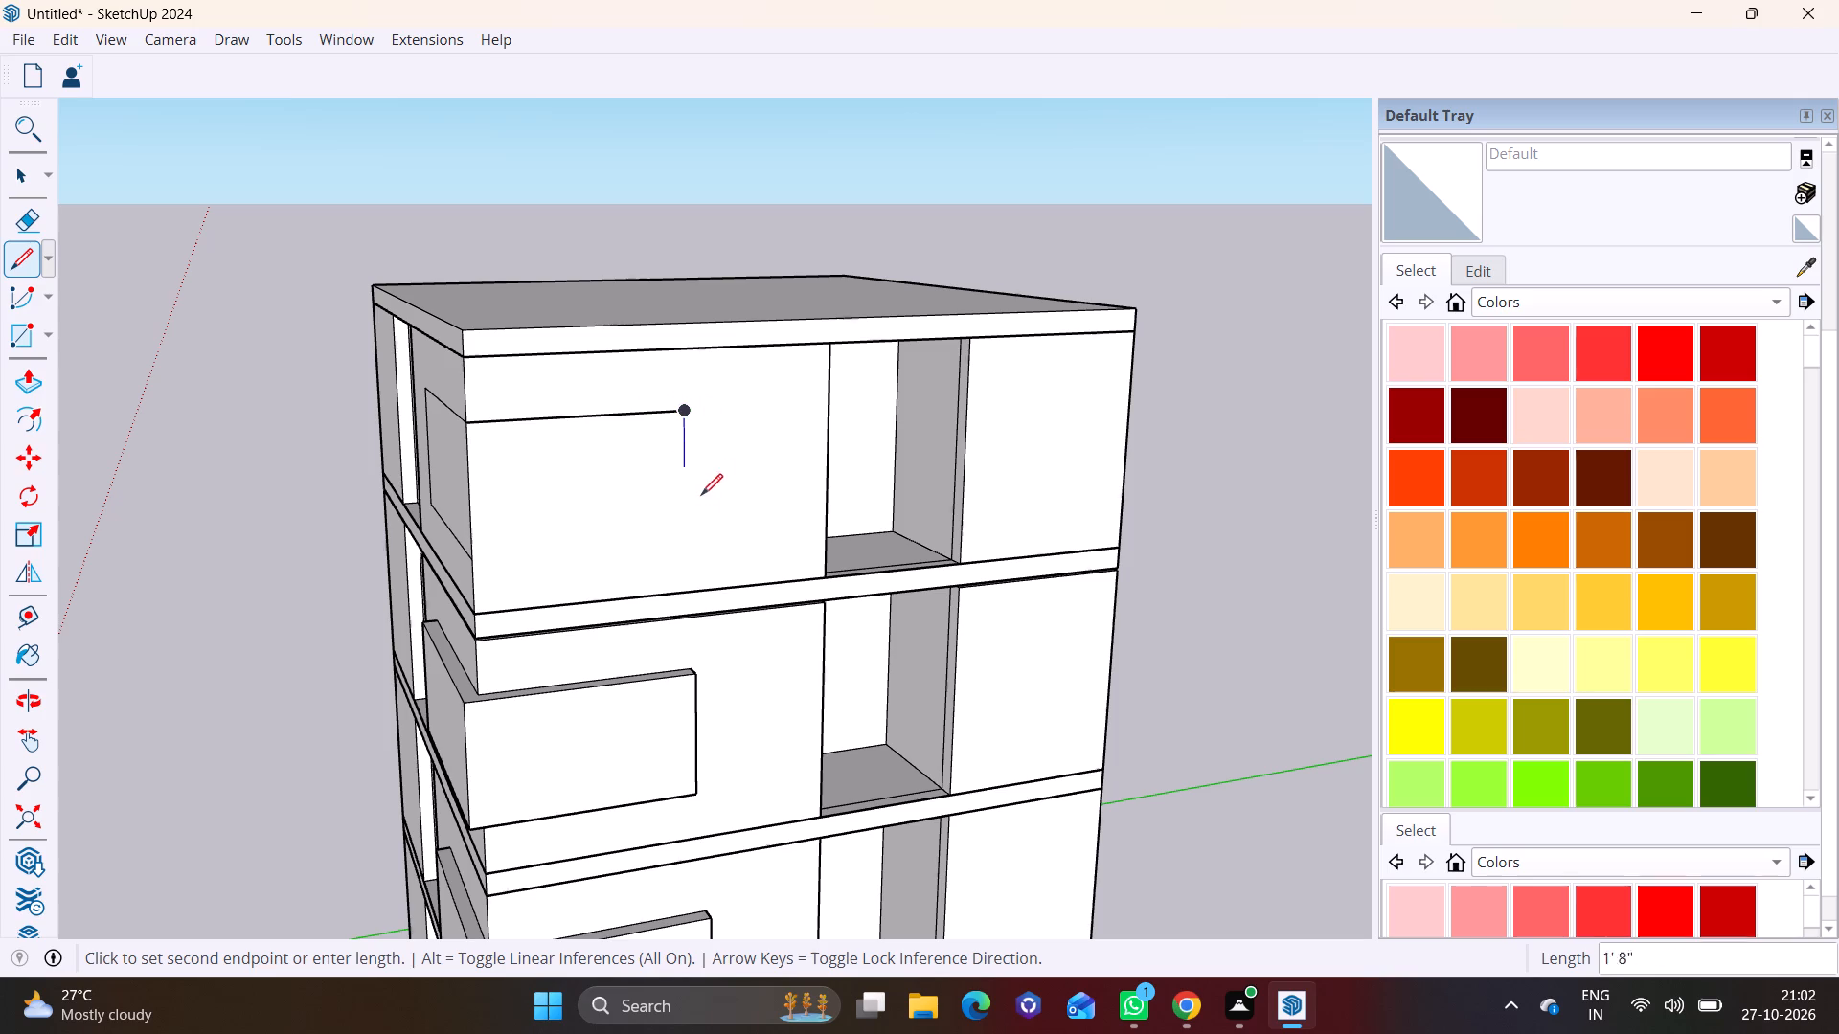
pyautogui.press('space')
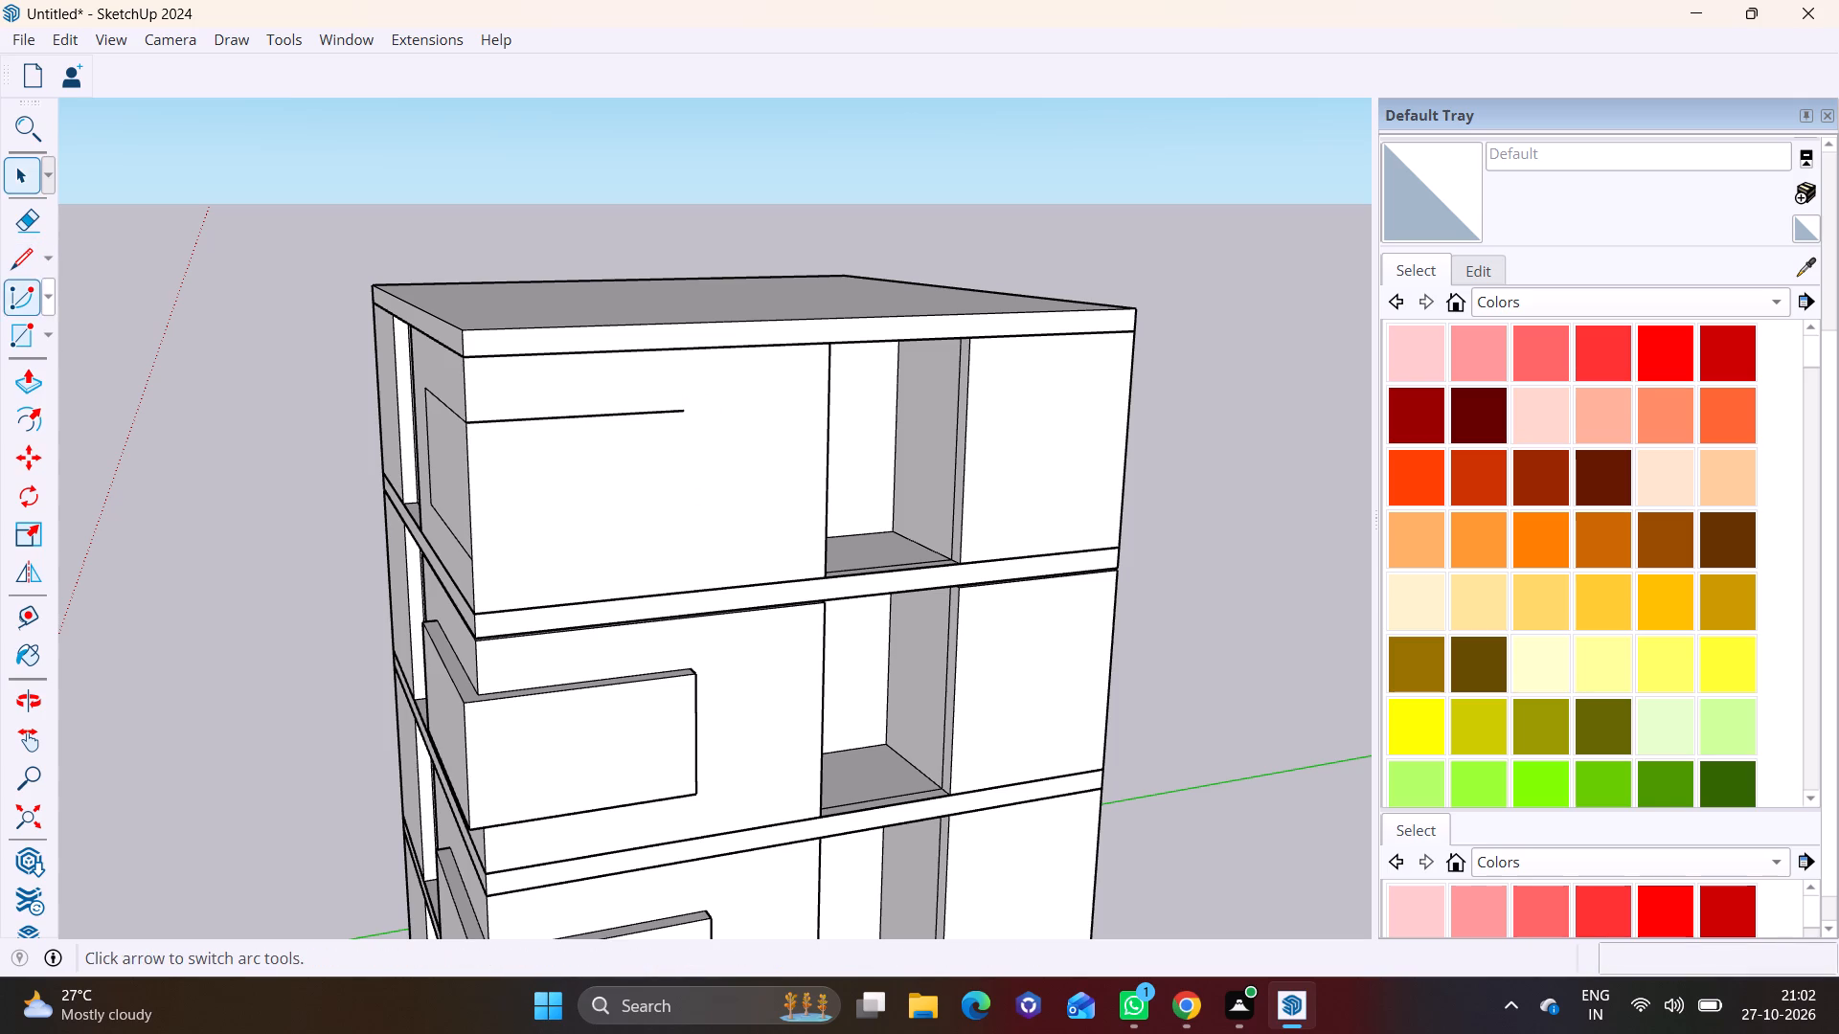
pyautogui.click(30, 256)
pyautogui.click(484, 559)
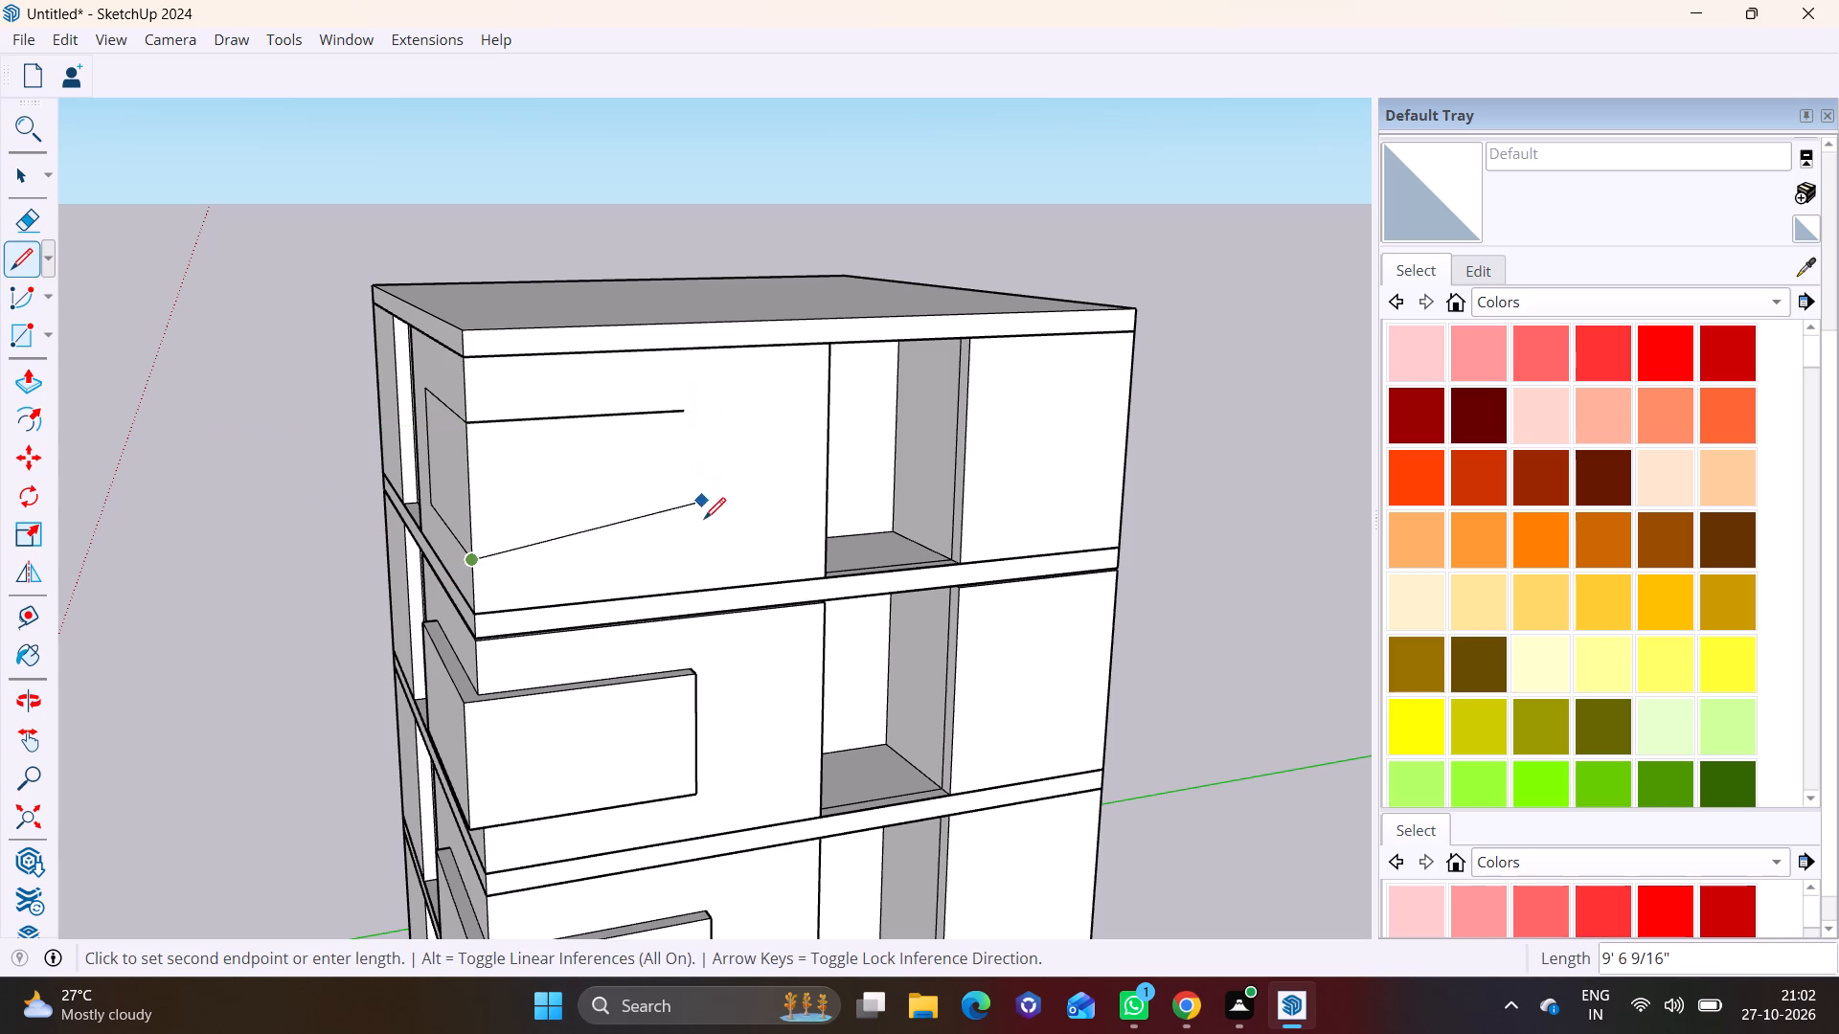
pyautogui.click(694, 541)
pyautogui.click(686, 407)
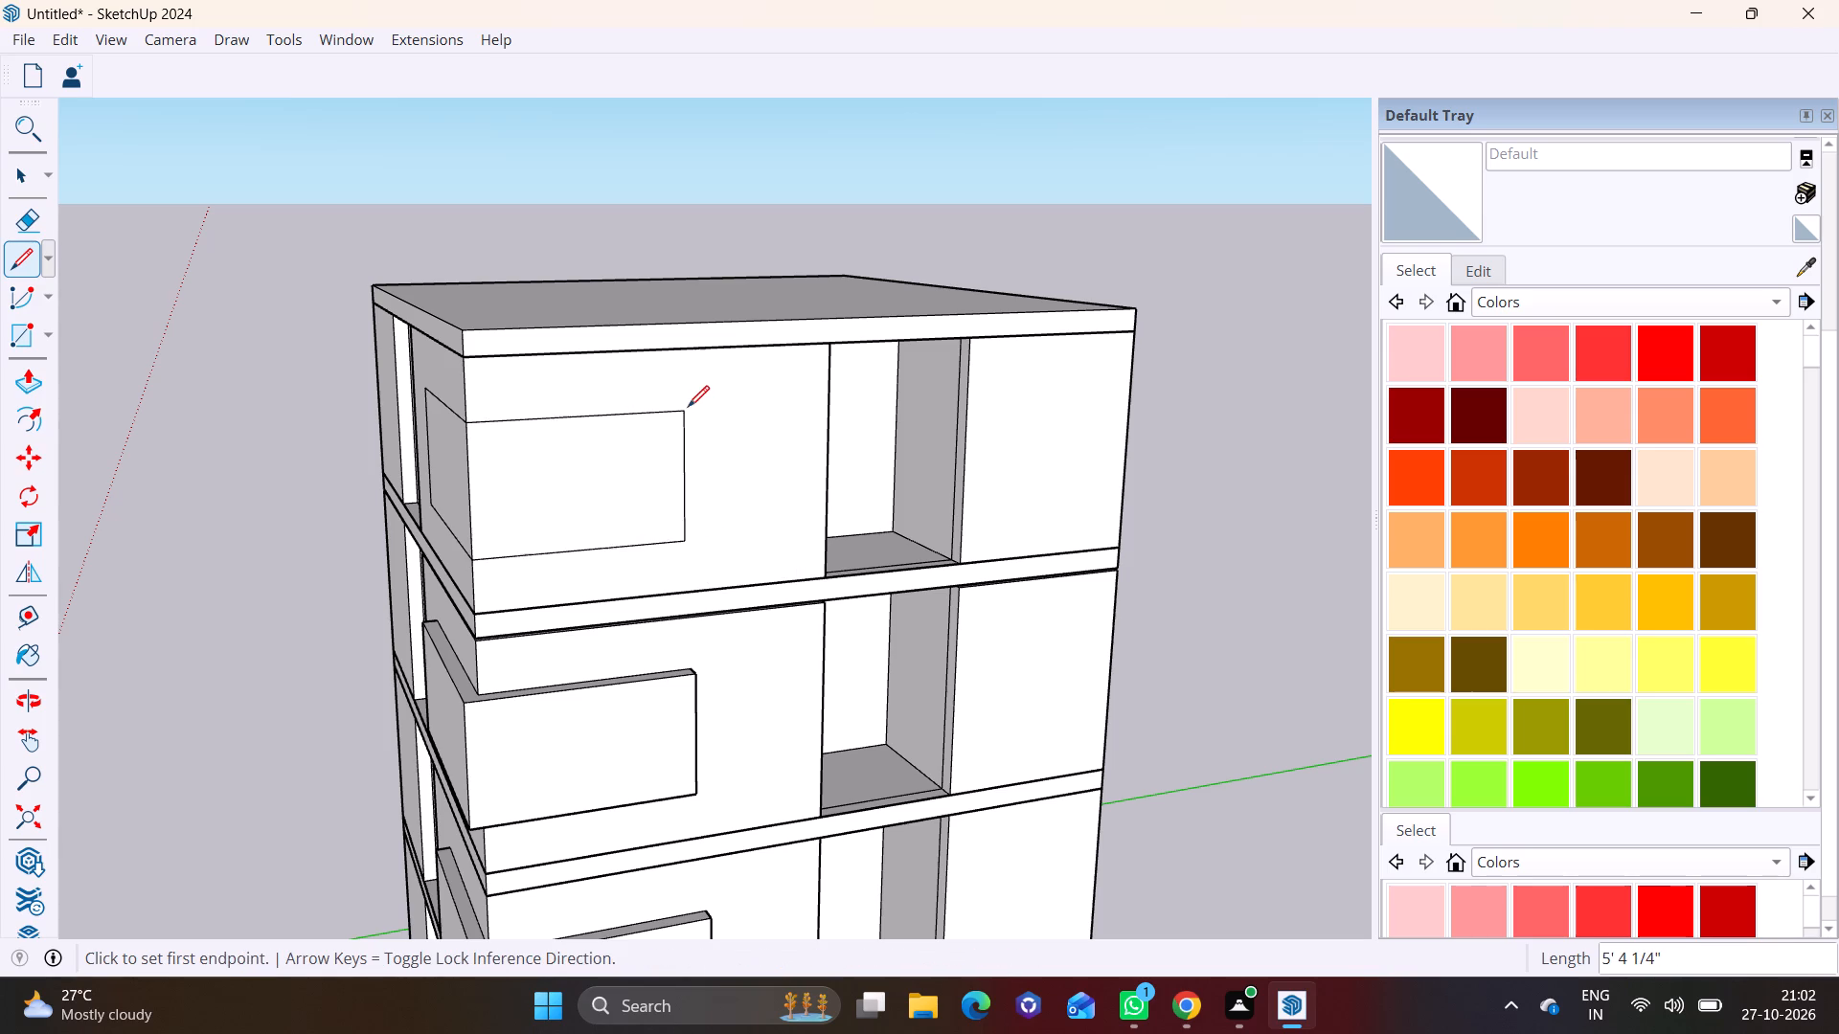
# Push/Pull both fifth-storey corner rectangles outward by the same distance as the panels below so they meet at the corner.
pyautogui.scroll(-4, 351, 622)
pyautogui.moveTo(425, 536); pyautogui.dragTo(453, 585, button='middle')
pyautogui.press('space')
pyautogui.scroll(6, 455, 585)
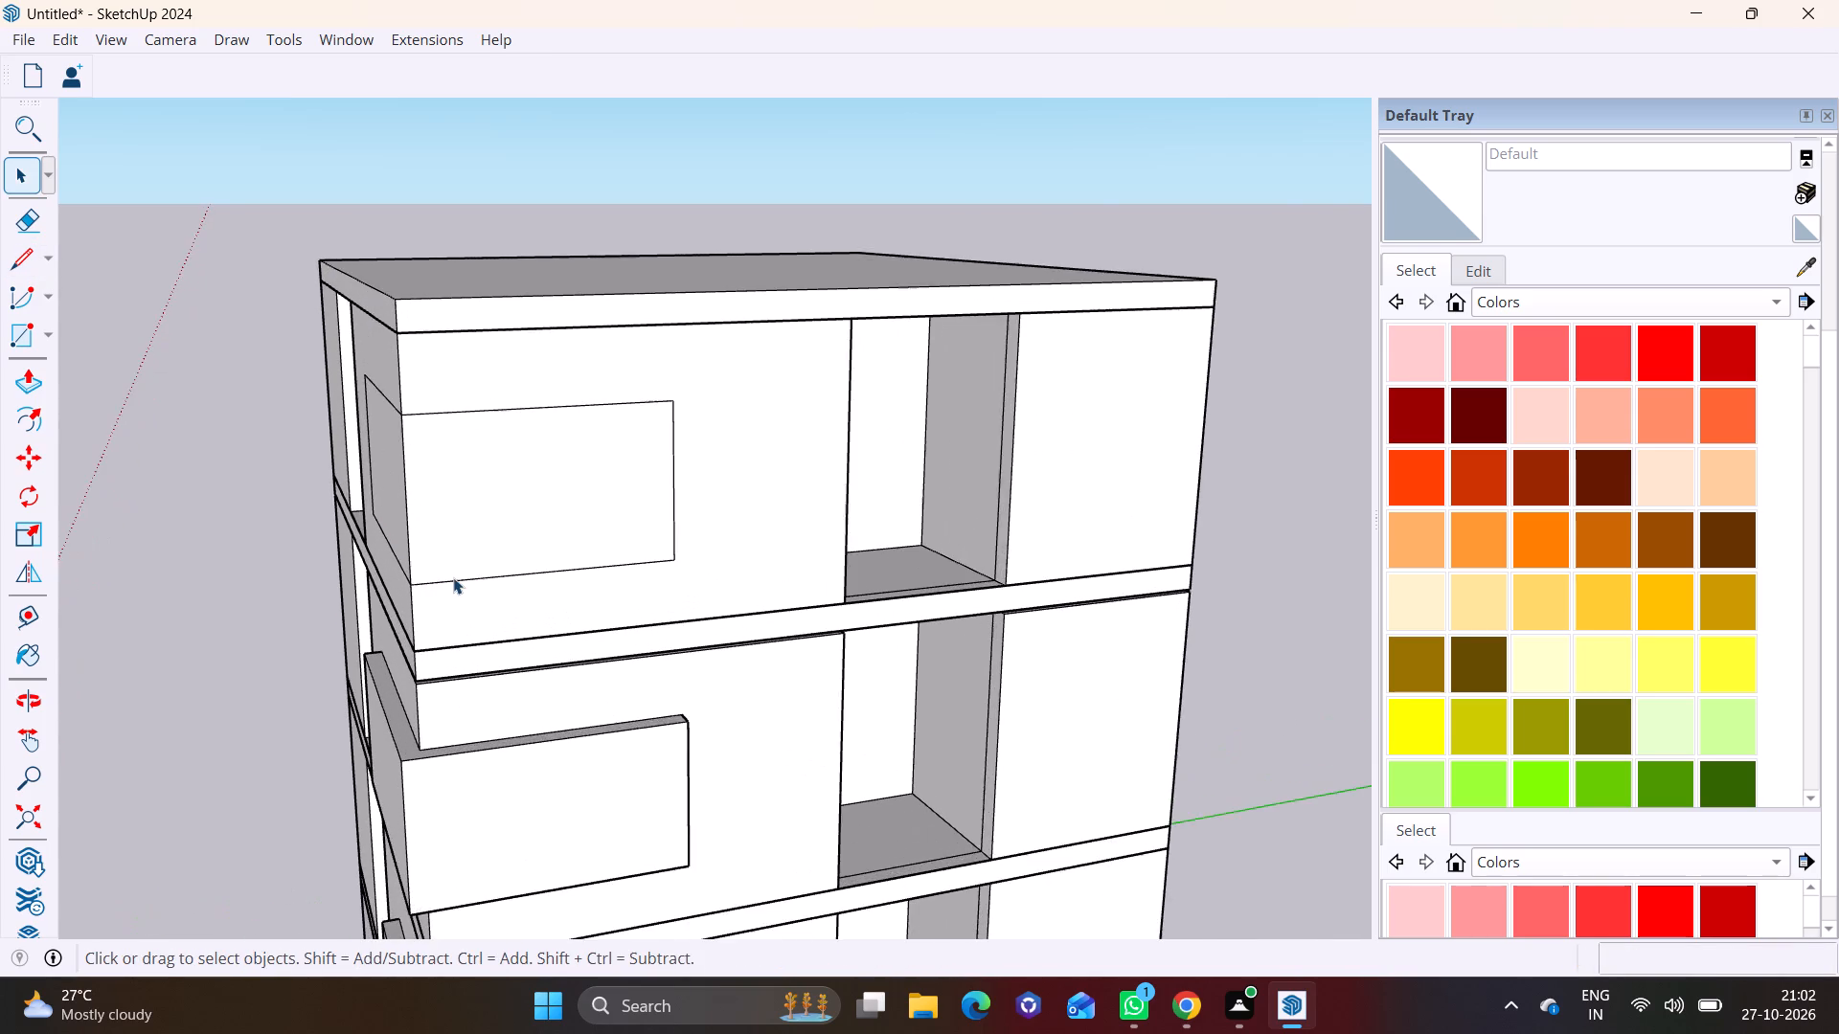
pyautogui.scroll(1, 453, 577)
pyautogui.press('space')
pyautogui.click(455, 508)
pyautogui.click(37, 390)
pyautogui.doubleClick(508, 486)
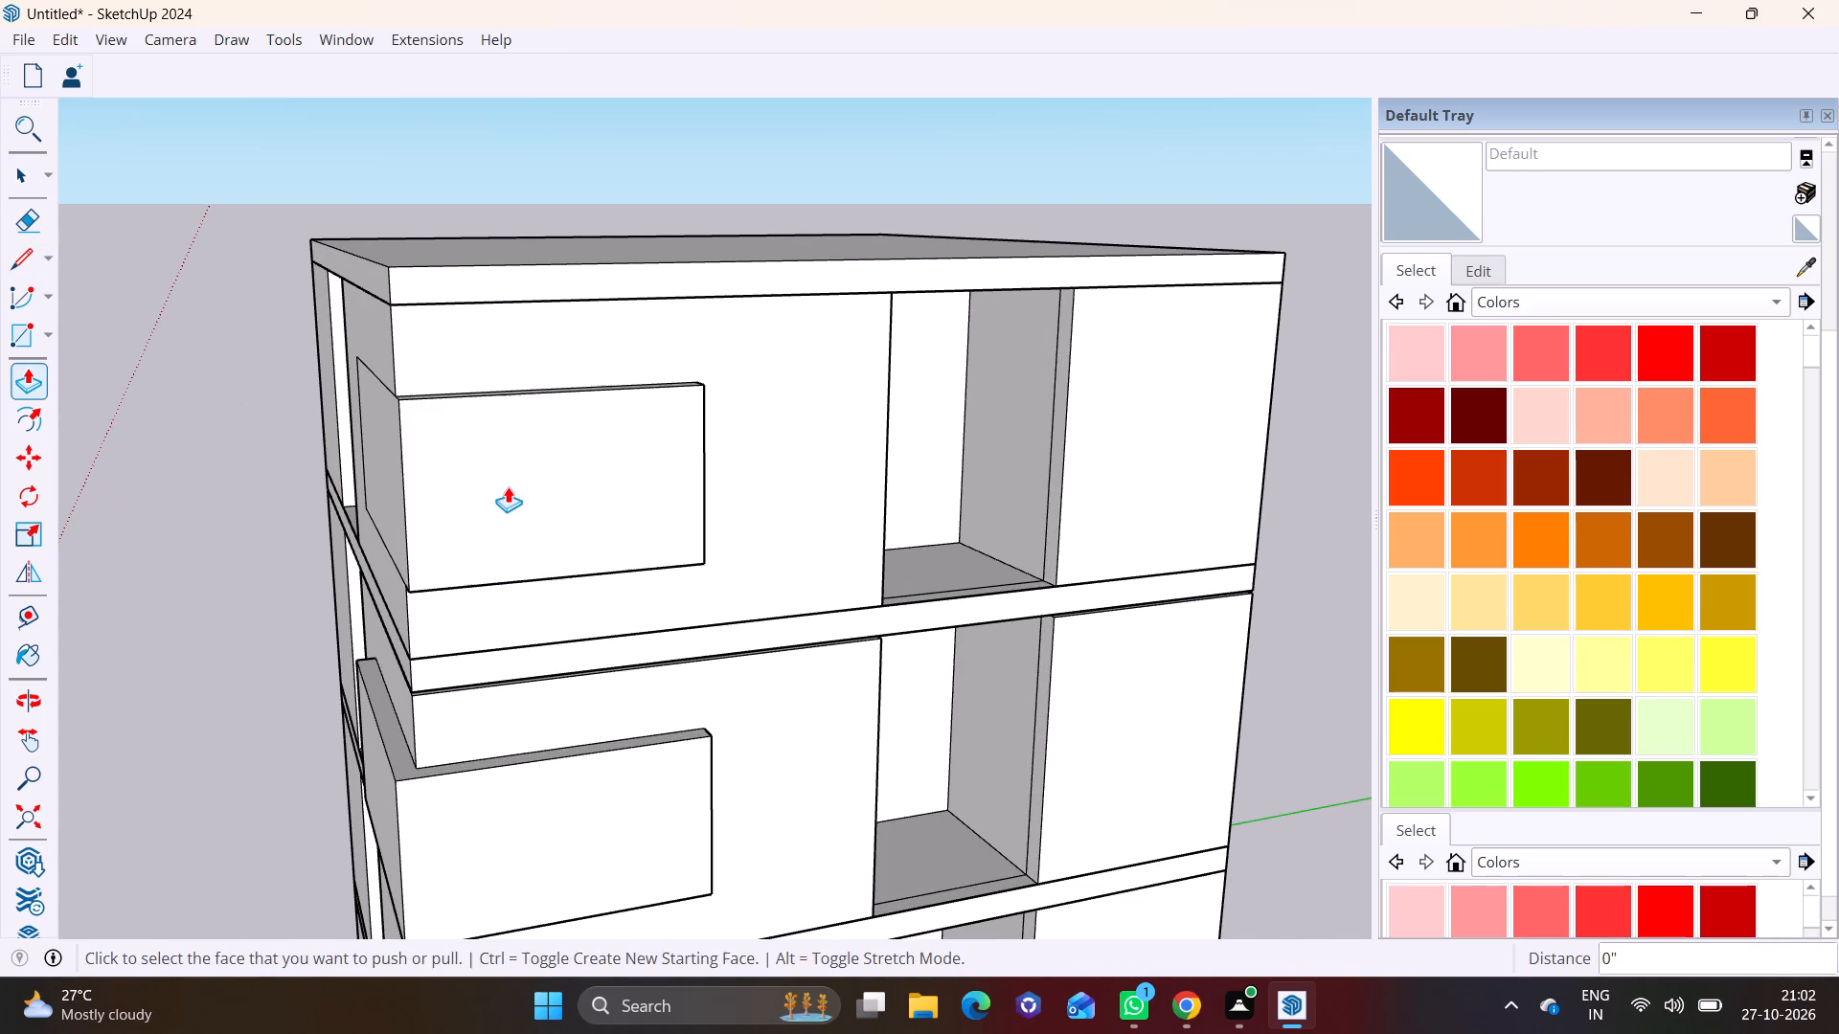
pyautogui.moveTo(462, 479); pyautogui.dragTo(738, 542, button='middle')
pyautogui.press('space')
pyautogui.moveTo(627, 548); pyautogui.dragTo(627, 553)
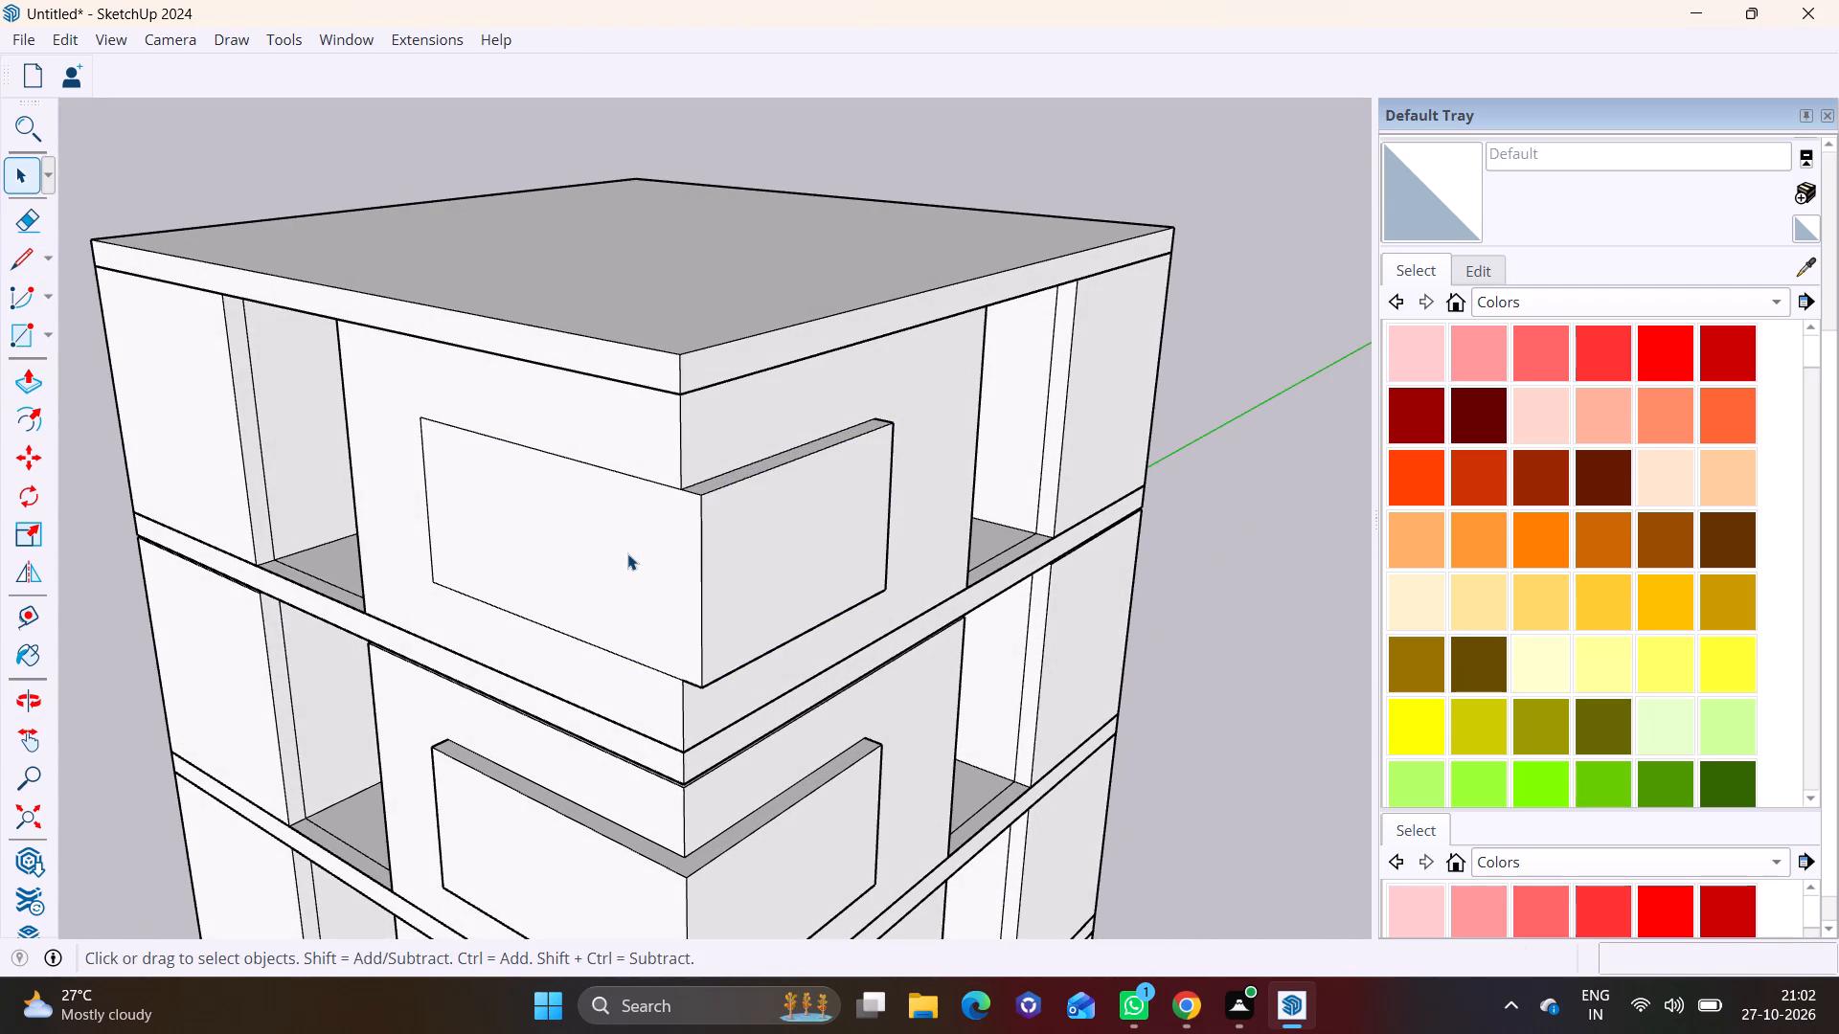
pyautogui.moveTo(627, 553); pyautogui.dragTo(615, 587)
pyautogui.click(39, 383)
pyautogui.doubleClick(644, 545)
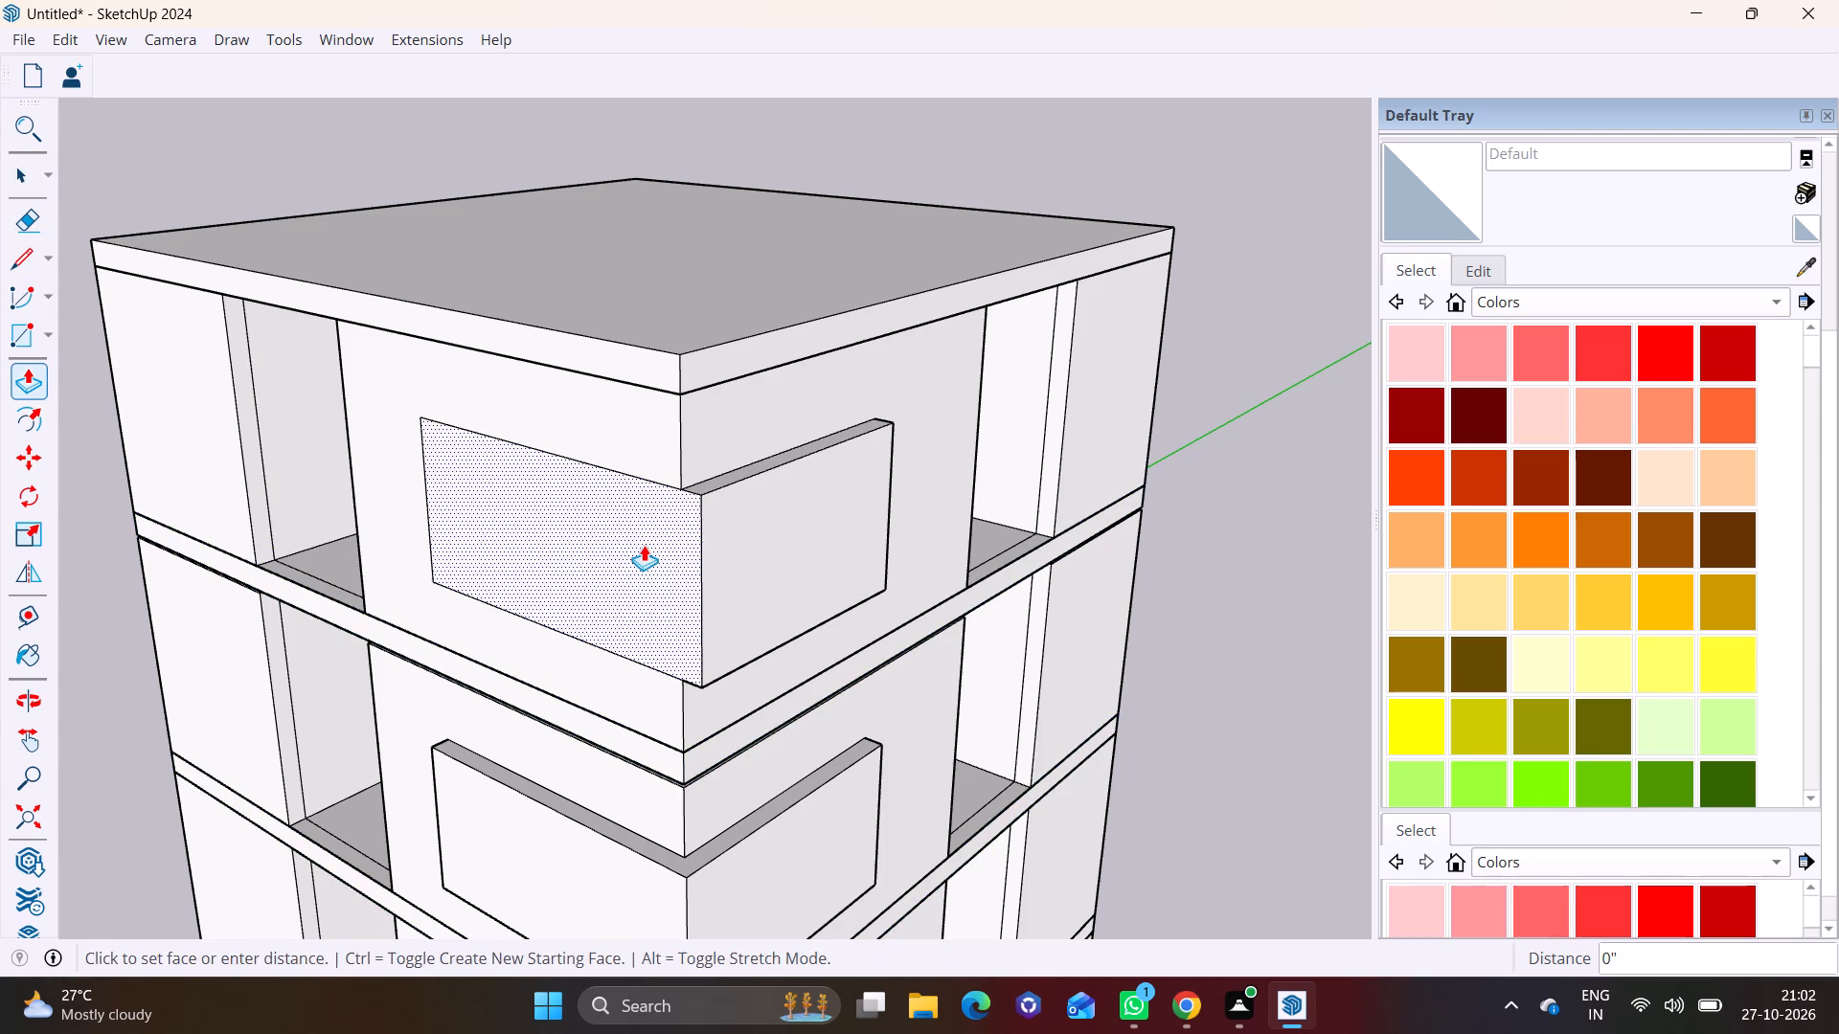
# Erase the leftover corner edge segments on the top and underside of the fifth-storey wraparound panel.
pyautogui.moveTo(699, 547); pyautogui.dragTo(531, 617, button='middle')
pyautogui.scroll(3, 506, 561)
pyautogui.click(13, 228)
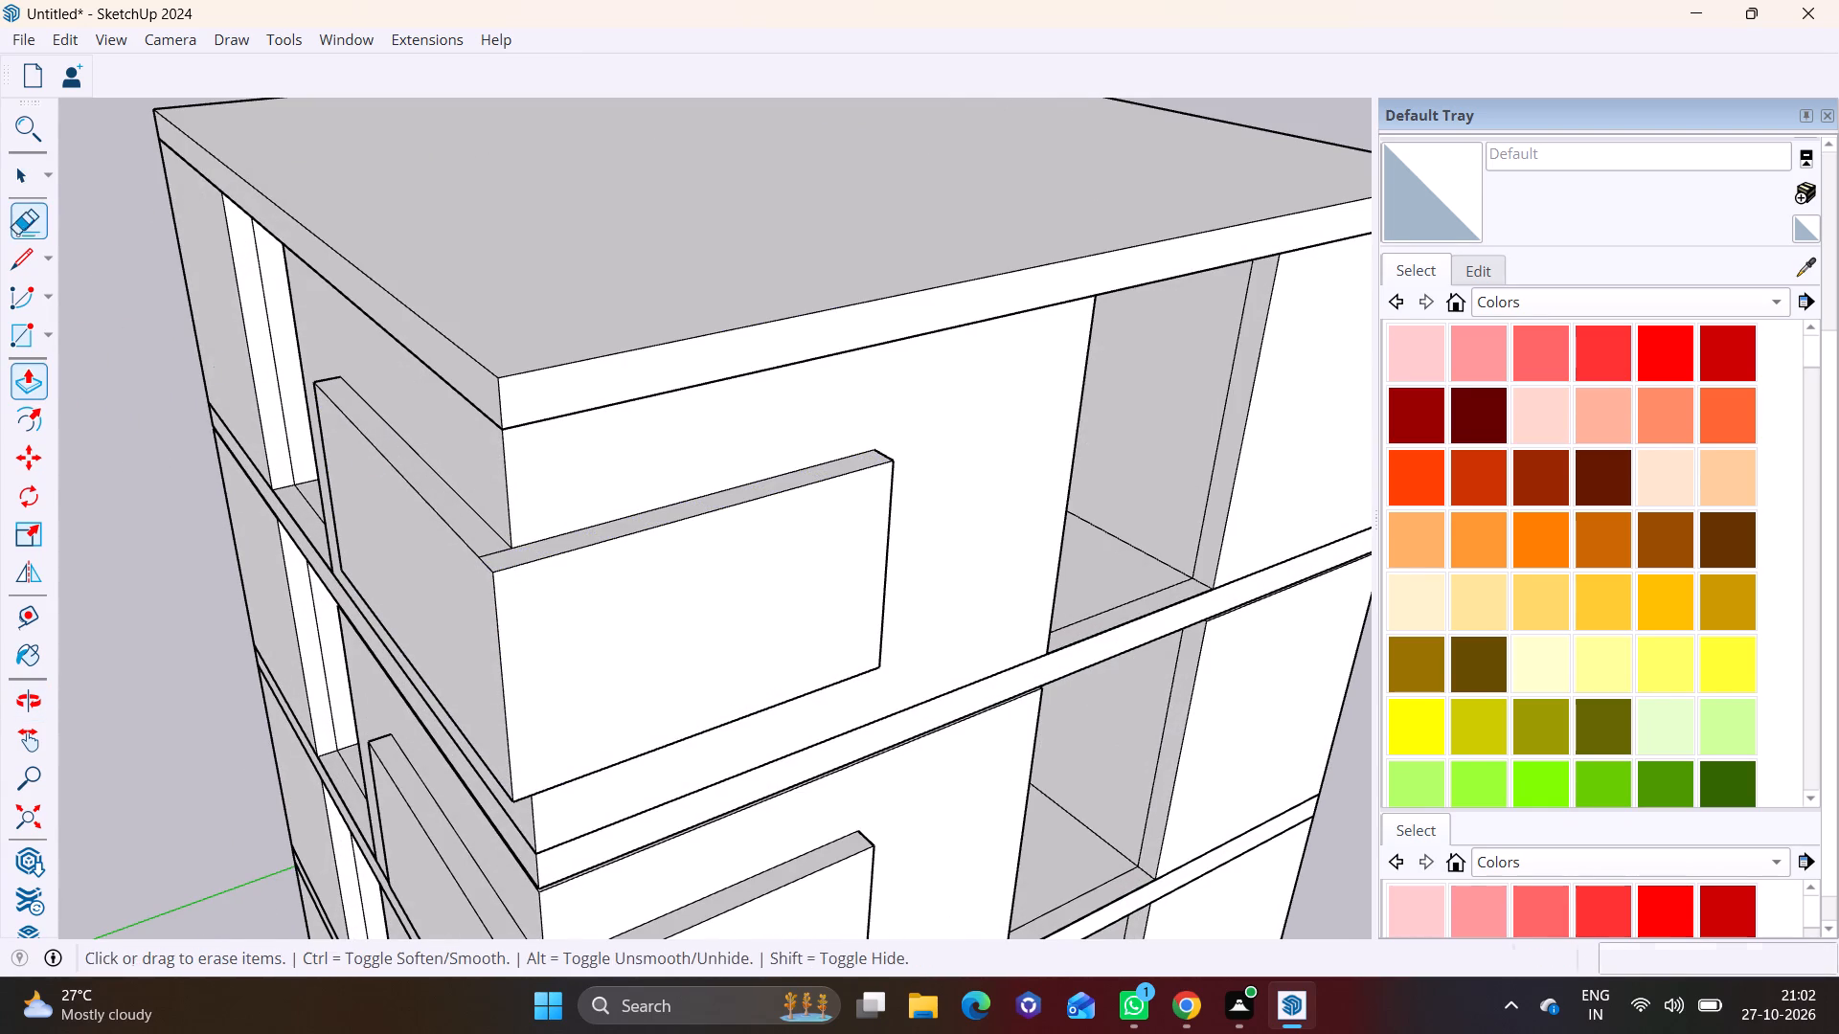
pyautogui.click(495, 546)
pyautogui.click(495, 552)
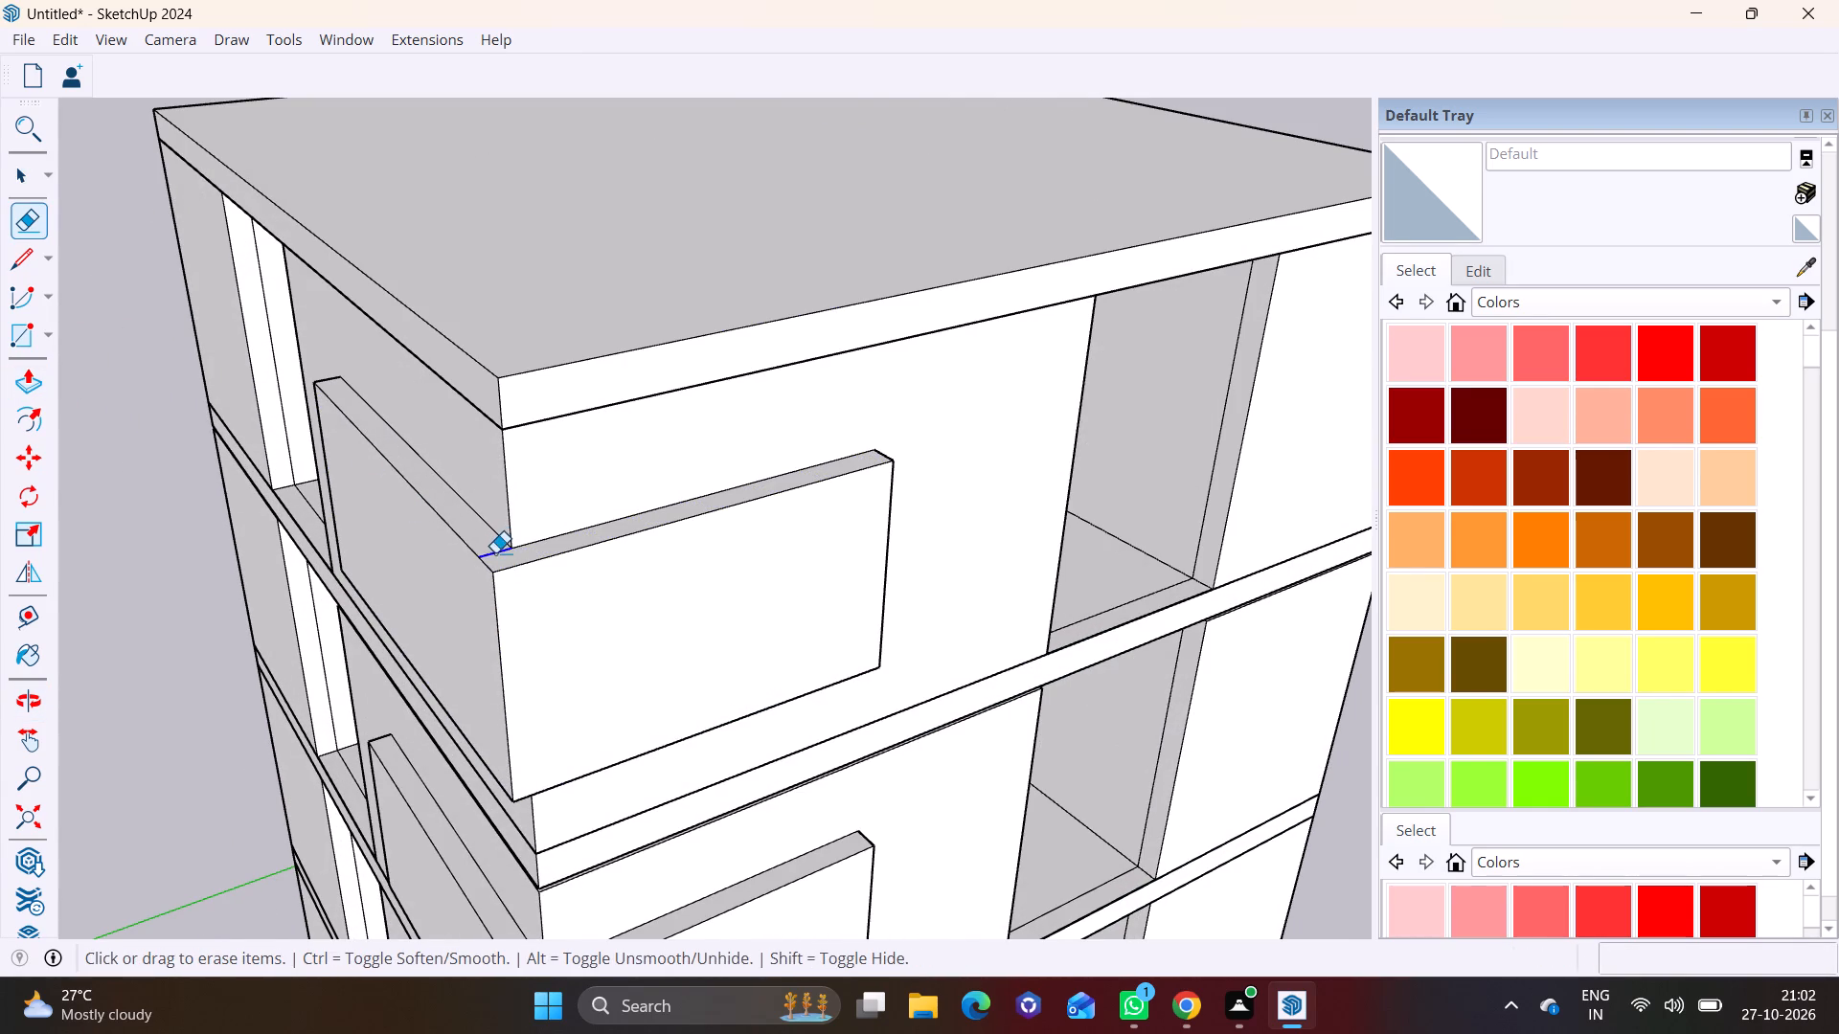
pyautogui.scroll(-2, 551, 607)
pyautogui.moveTo(636, 677); pyautogui.dragTo(579, 450, button='middle')
pyautogui.scroll(3, 494, 523)
pyautogui.moveTo(471, 494); pyautogui.dragTo(561, 196, button='middle')
pyautogui.scroll(4, 561, 194)
pyautogui.click(570, 118)
pyautogui.scroll(-3, 606, 251)
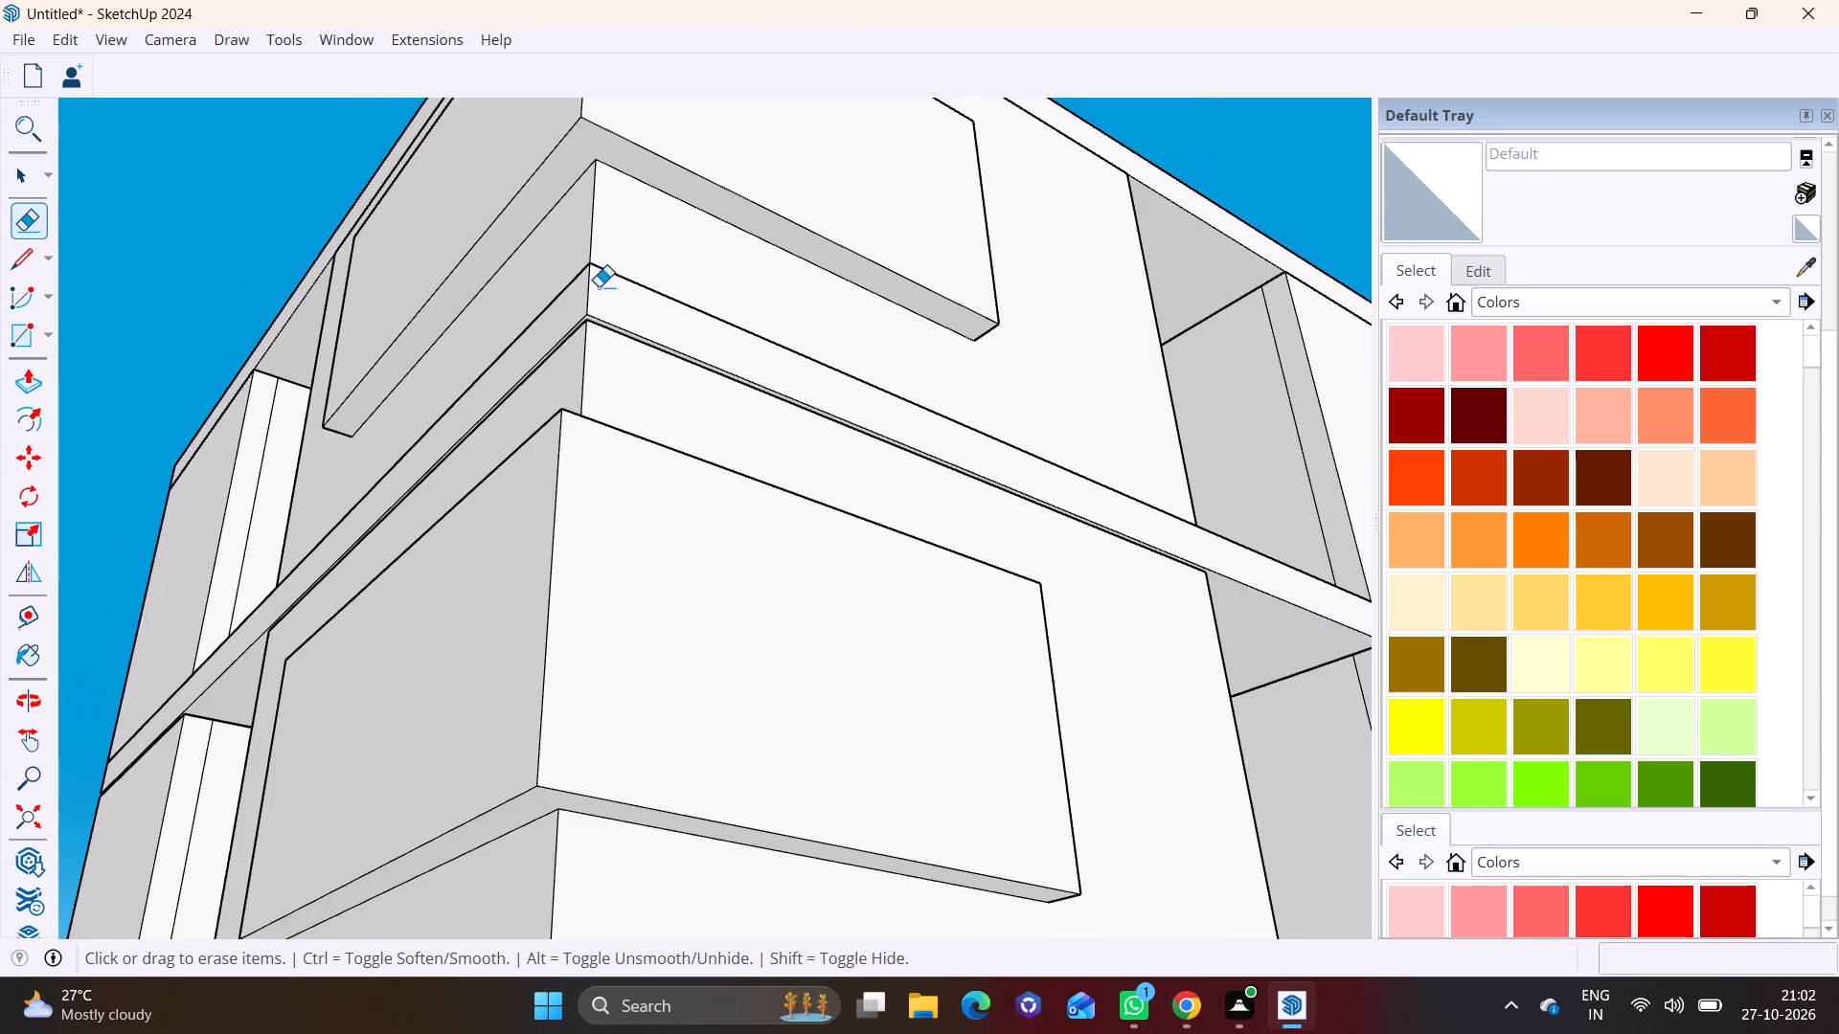
# Examine the wraparound corner panels across the storeys from around the building's corner.
pyautogui.scroll(-6, 599, 286)
pyautogui.moveTo(624, 285); pyautogui.dragTo(573, 799, button='middle')
pyautogui.scroll(-11, 579, 713)
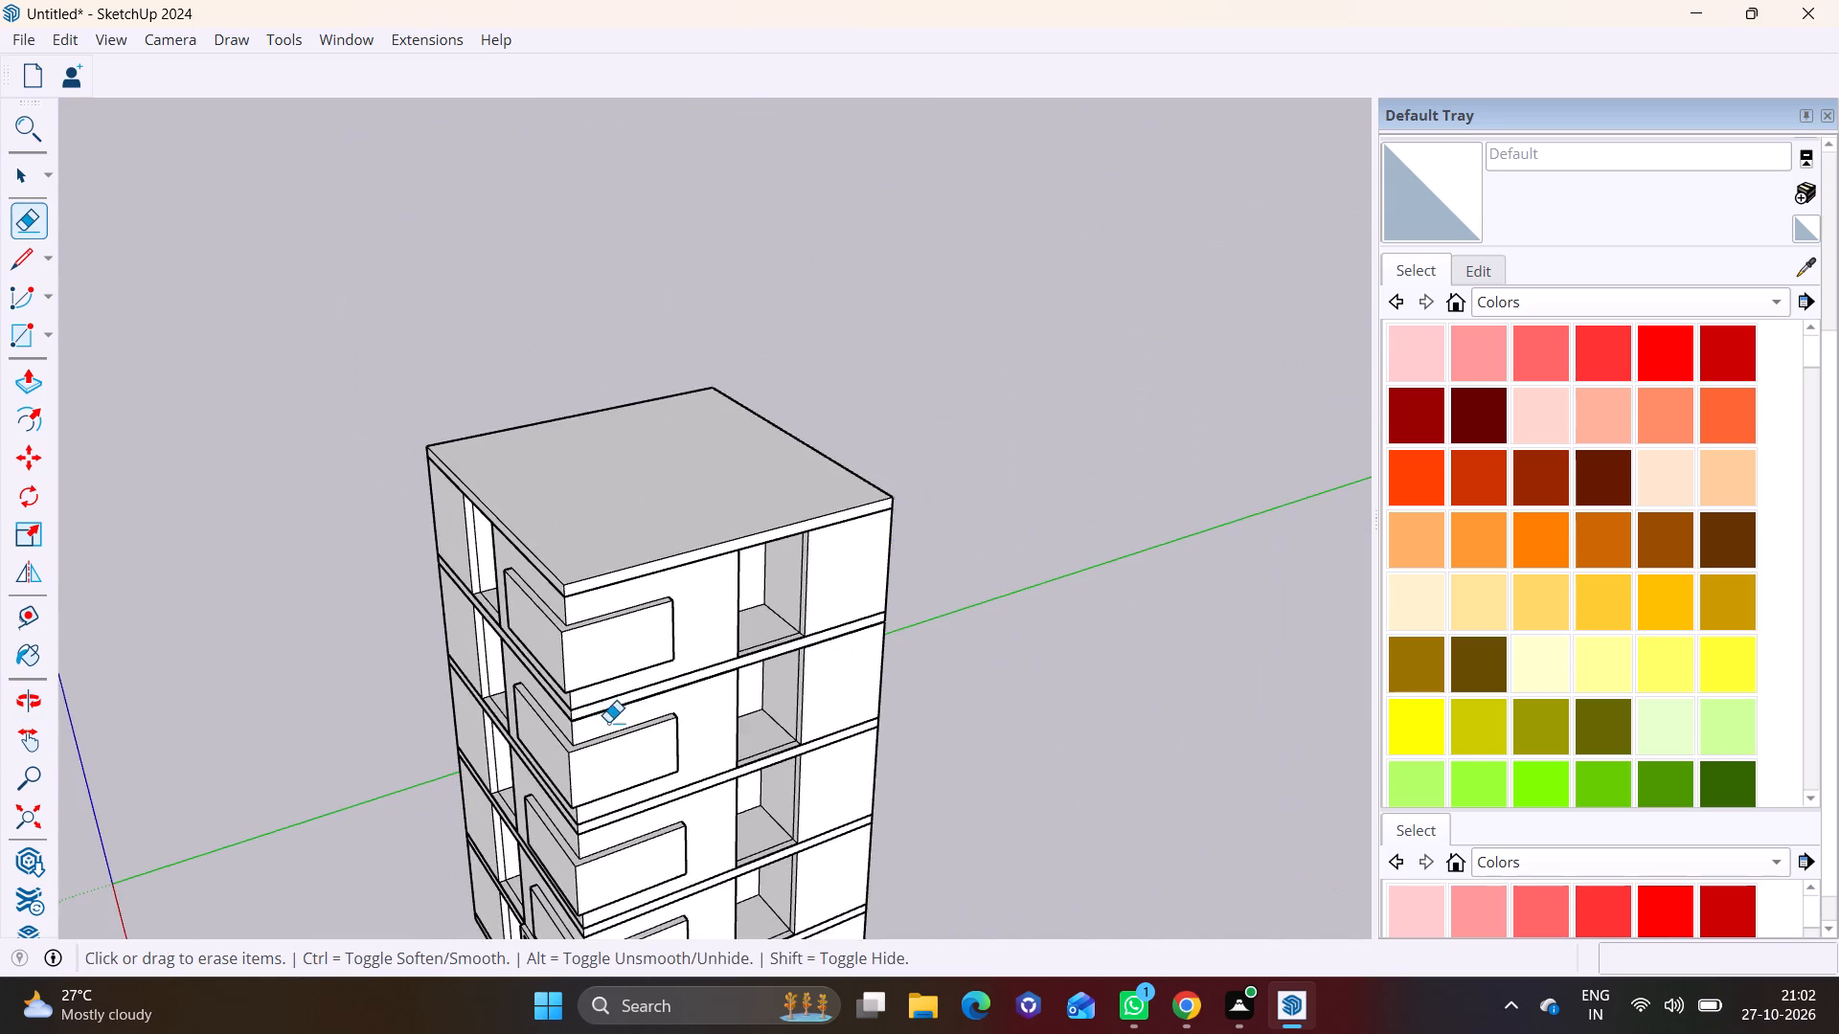
pyautogui.moveTo(614, 716); pyautogui.dragTo(633, 632, button='middle')
pyautogui.moveTo(637, 663); pyautogui.dragTo(812, 563, button='middle')
pyautogui.scroll(3, 649, 659)
pyautogui.moveTo(656, 674); pyautogui.dragTo(637, 616, button='middle')
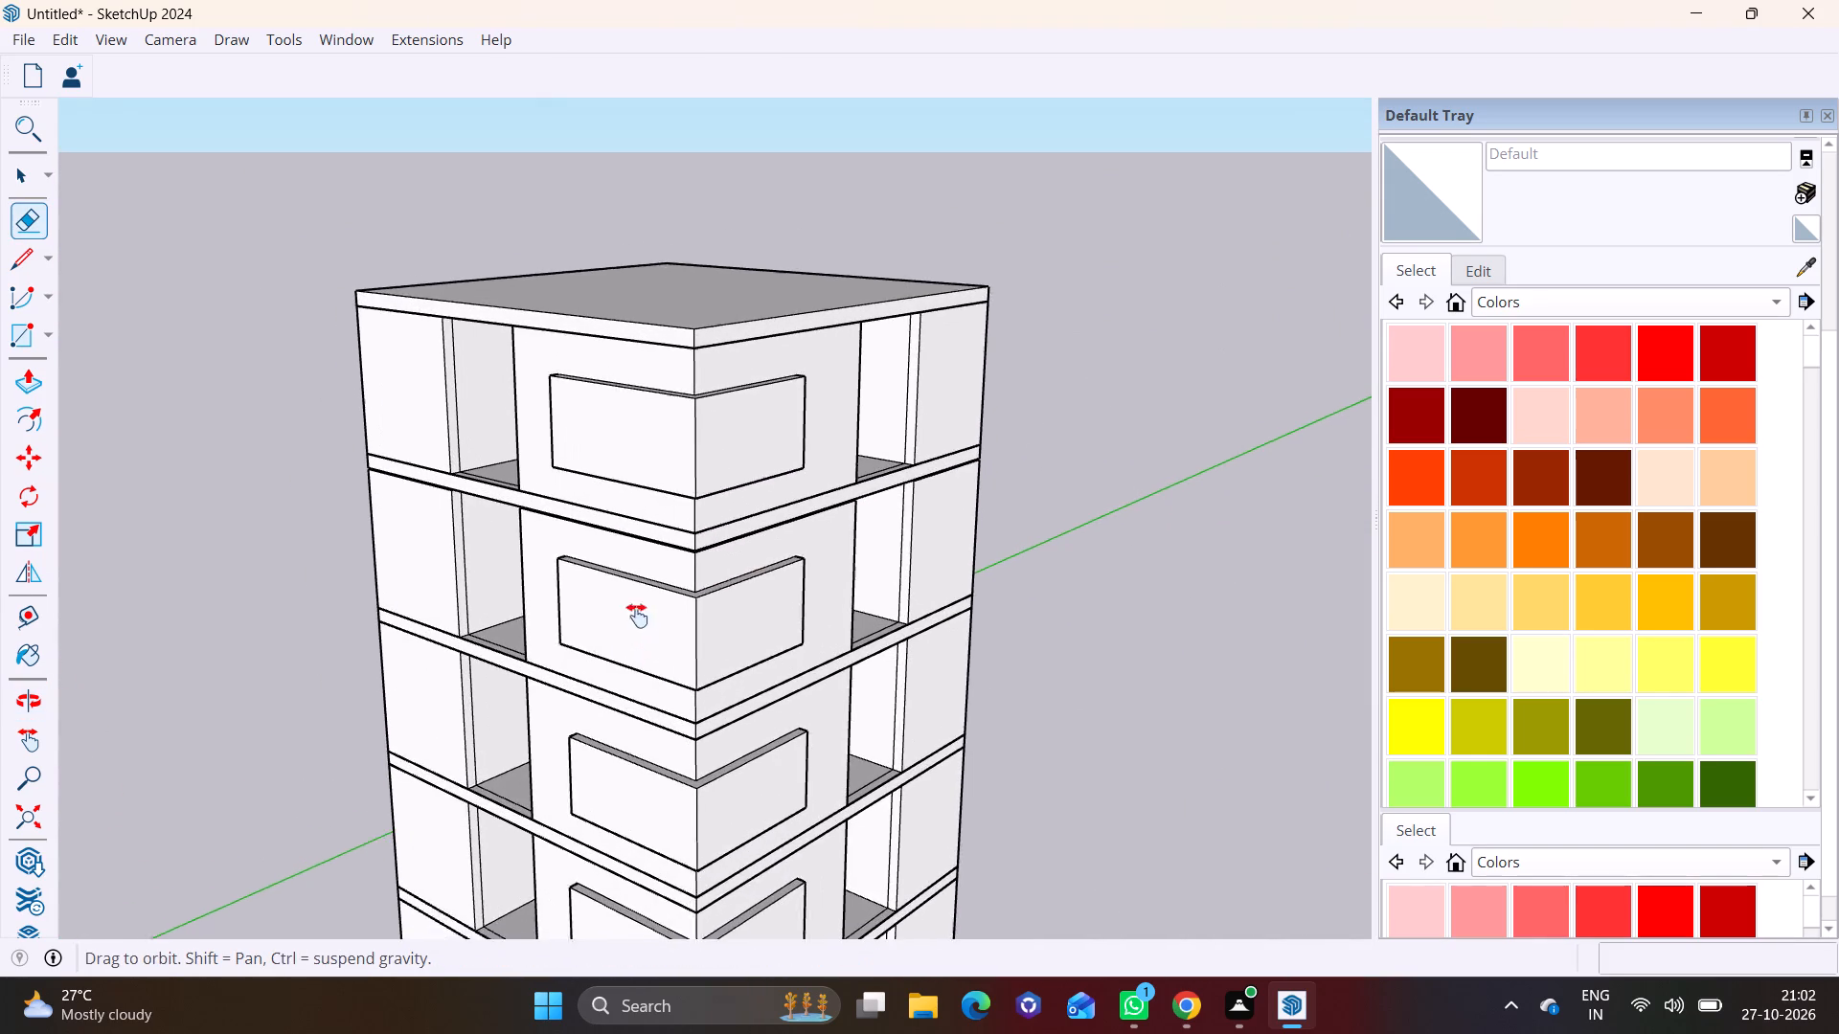
pyautogui.moveTo(637, 616); pyautogui.dragTo(635, 570, button='middle')
pyautogui.scroll(1, 725, 657)
pyautogui.moveTo(722, 656); pyautogui.dragTo(675, 611, button='middle')
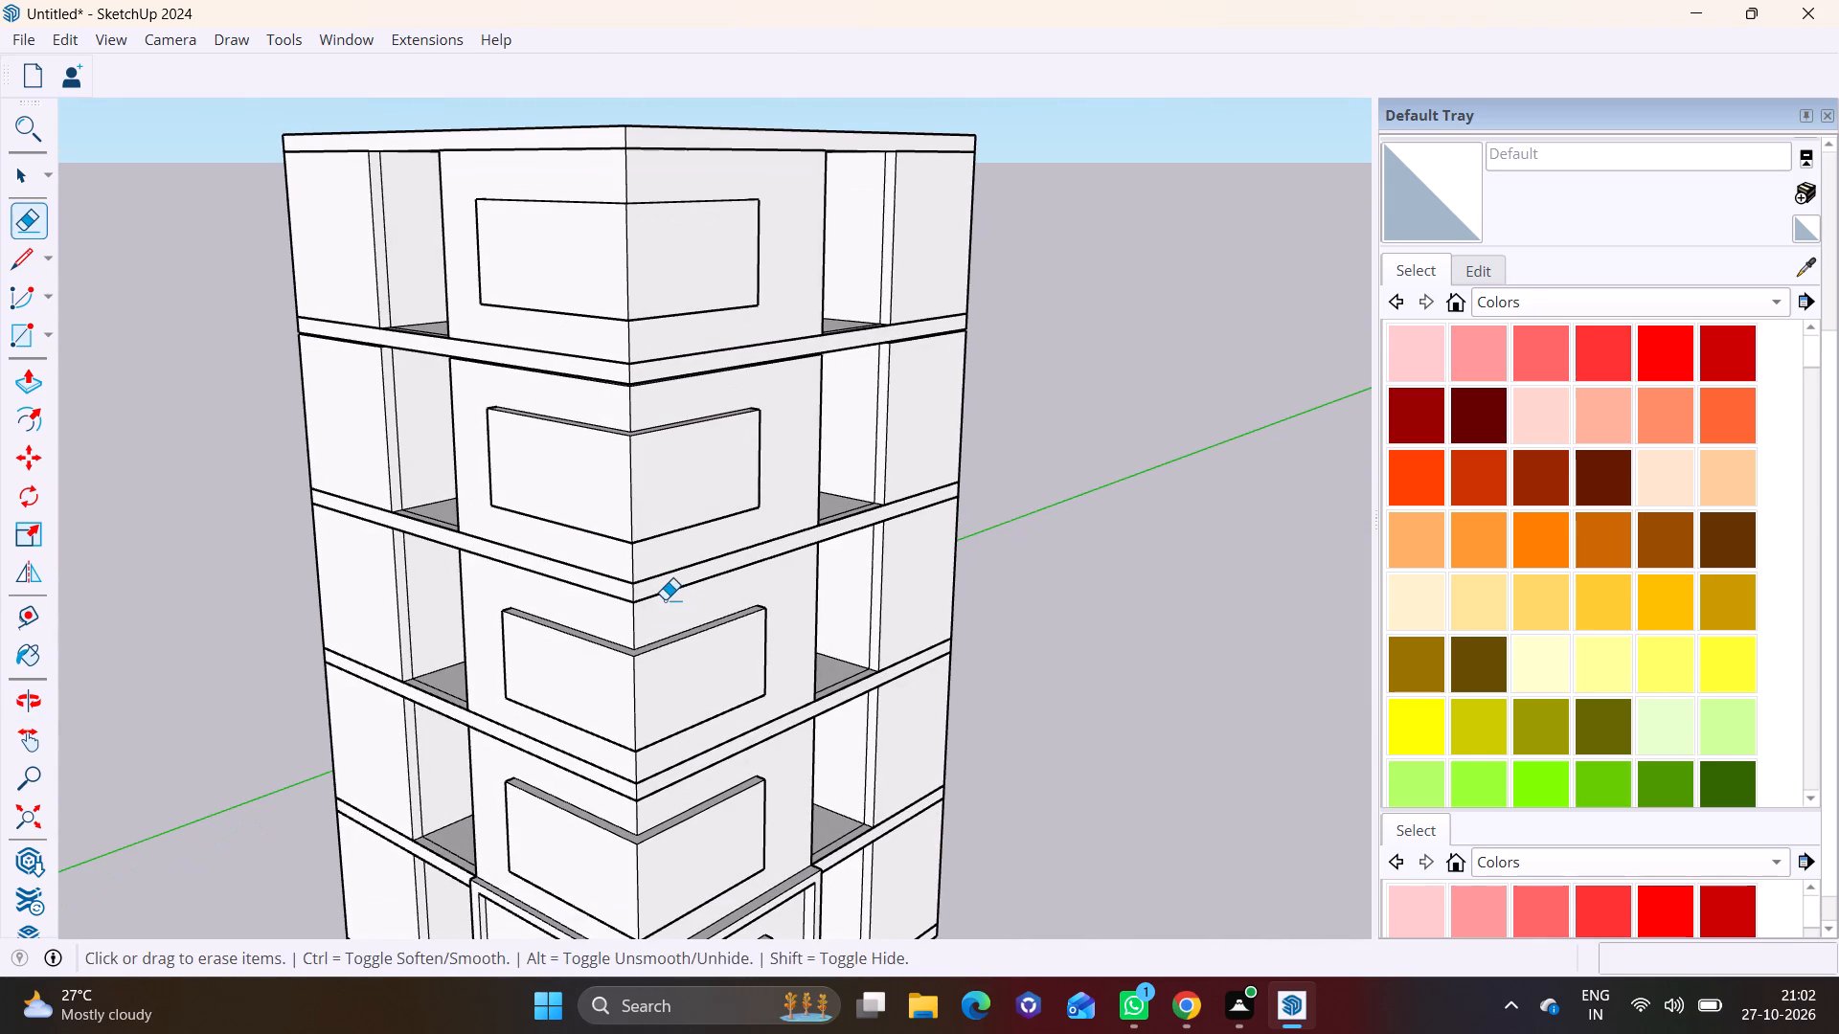
# Draw a rectangle about 4' 2" wide by 4' 7" high on the fifth-storey panel's right-hand face, slightly inset from its outer end.
pyautogui.moveTo(665, 599); pyautogui.dragTo(350, 583, button='middle')
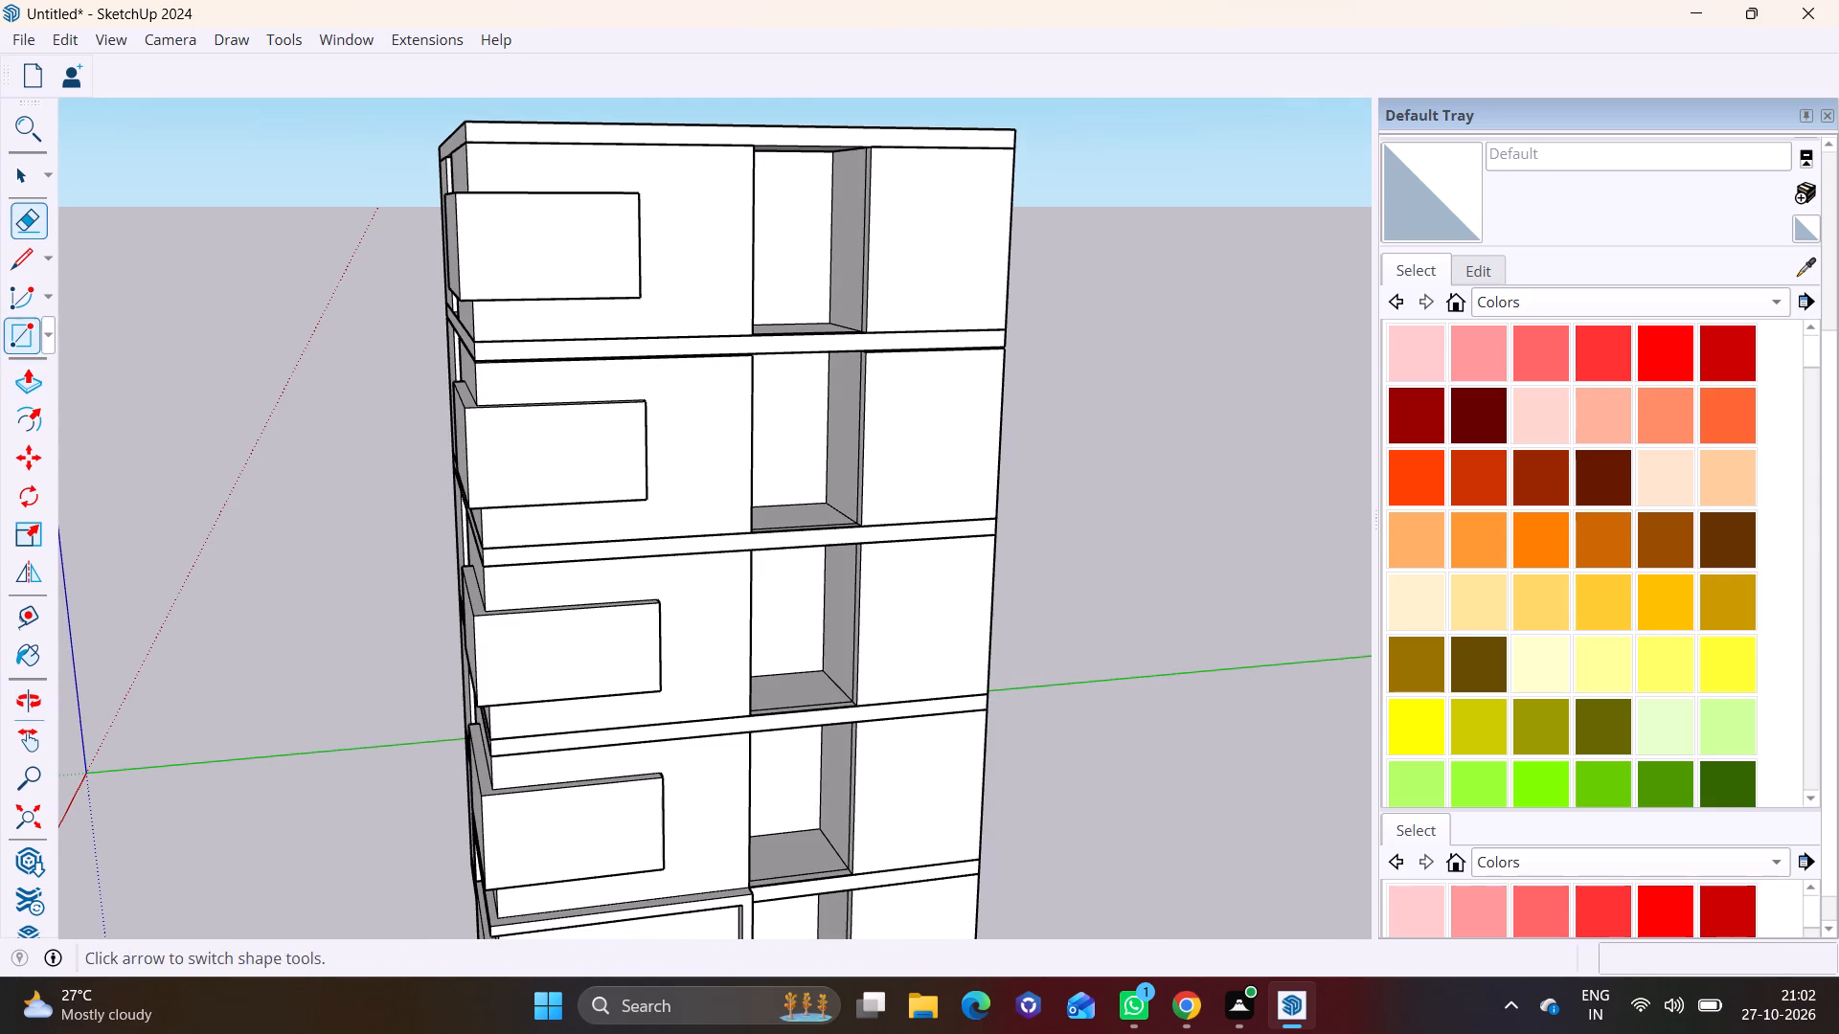
pyautogui.click(54, 332)
pyautogui.click(51, 369)
pyautogui.scroll(3, 551, 266)
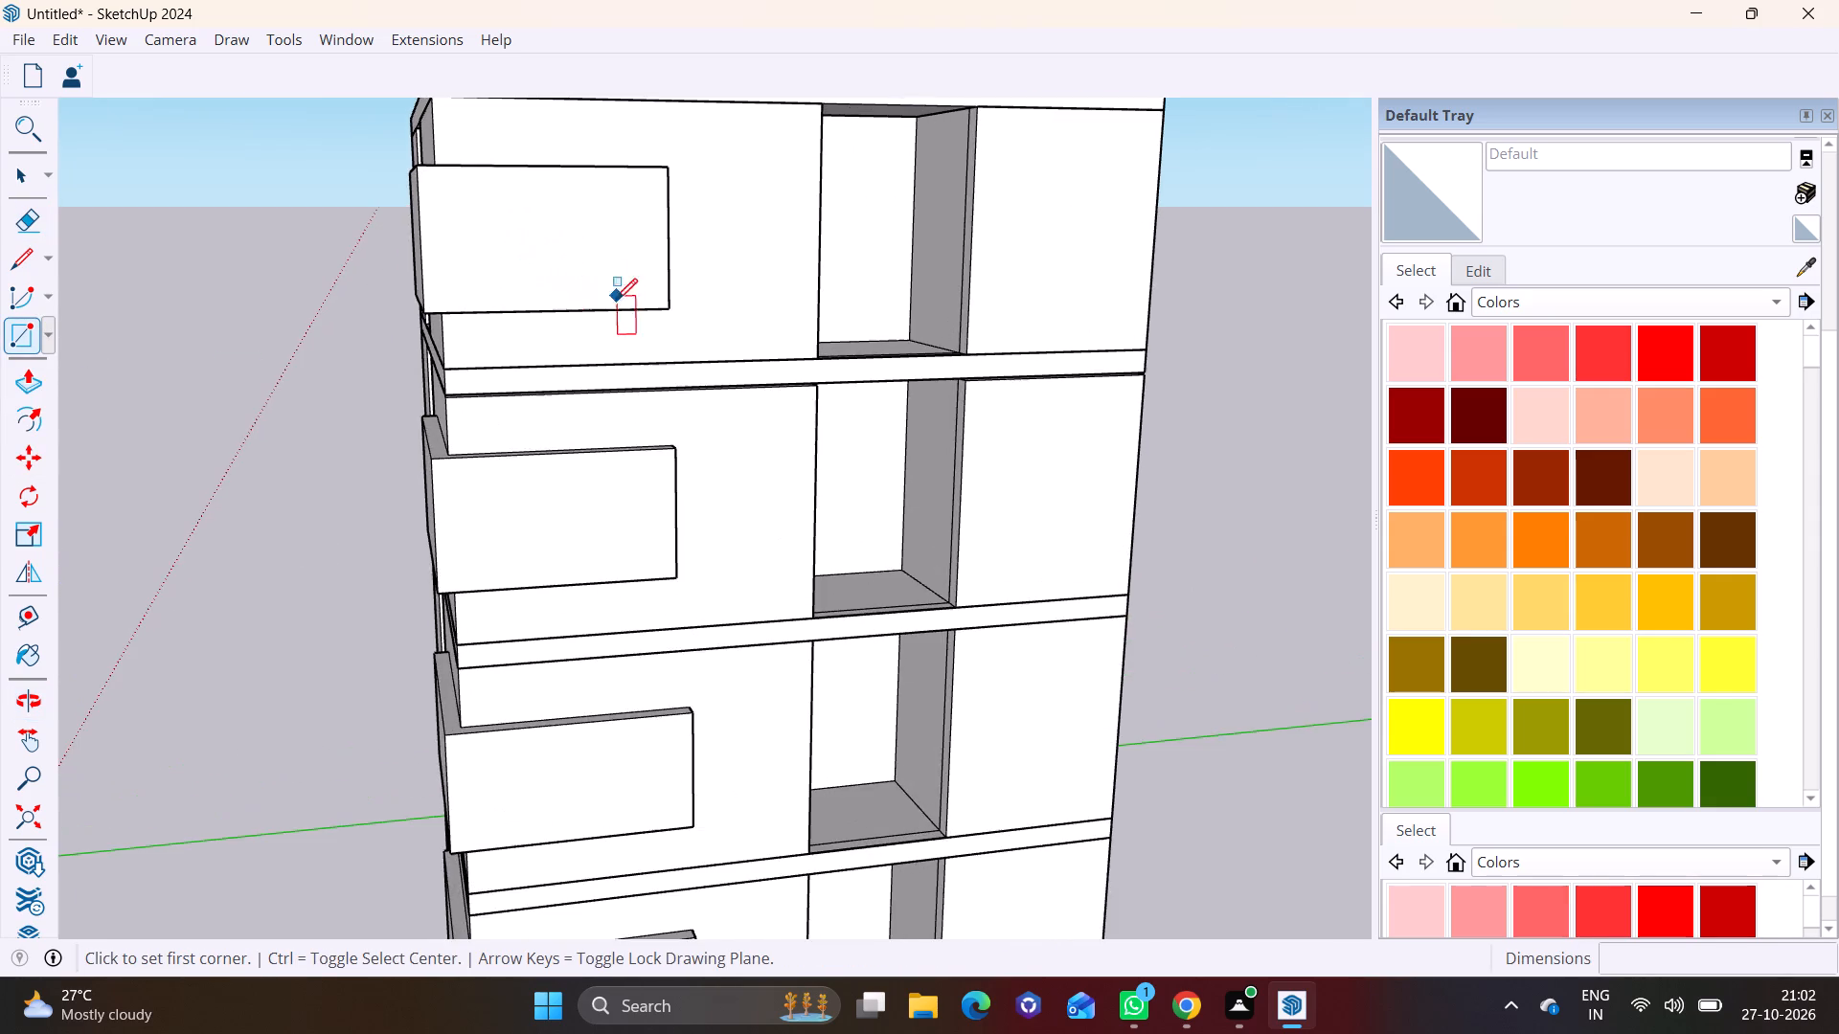
pyautogui.scroll(4, 601, 302)
pyautogui.keyDown('shift'); pyautogui.moveTo(537, 233); pyautogui.dragTo(517, 412, button='middle'); pyautogui.keyUp('shift')
pyautogui.keyDown('shift'); pyautogui.scroll(1, 521, 413); pyautogui.keyUp('shift')
pyautogui.scroll(2, 581, 343)
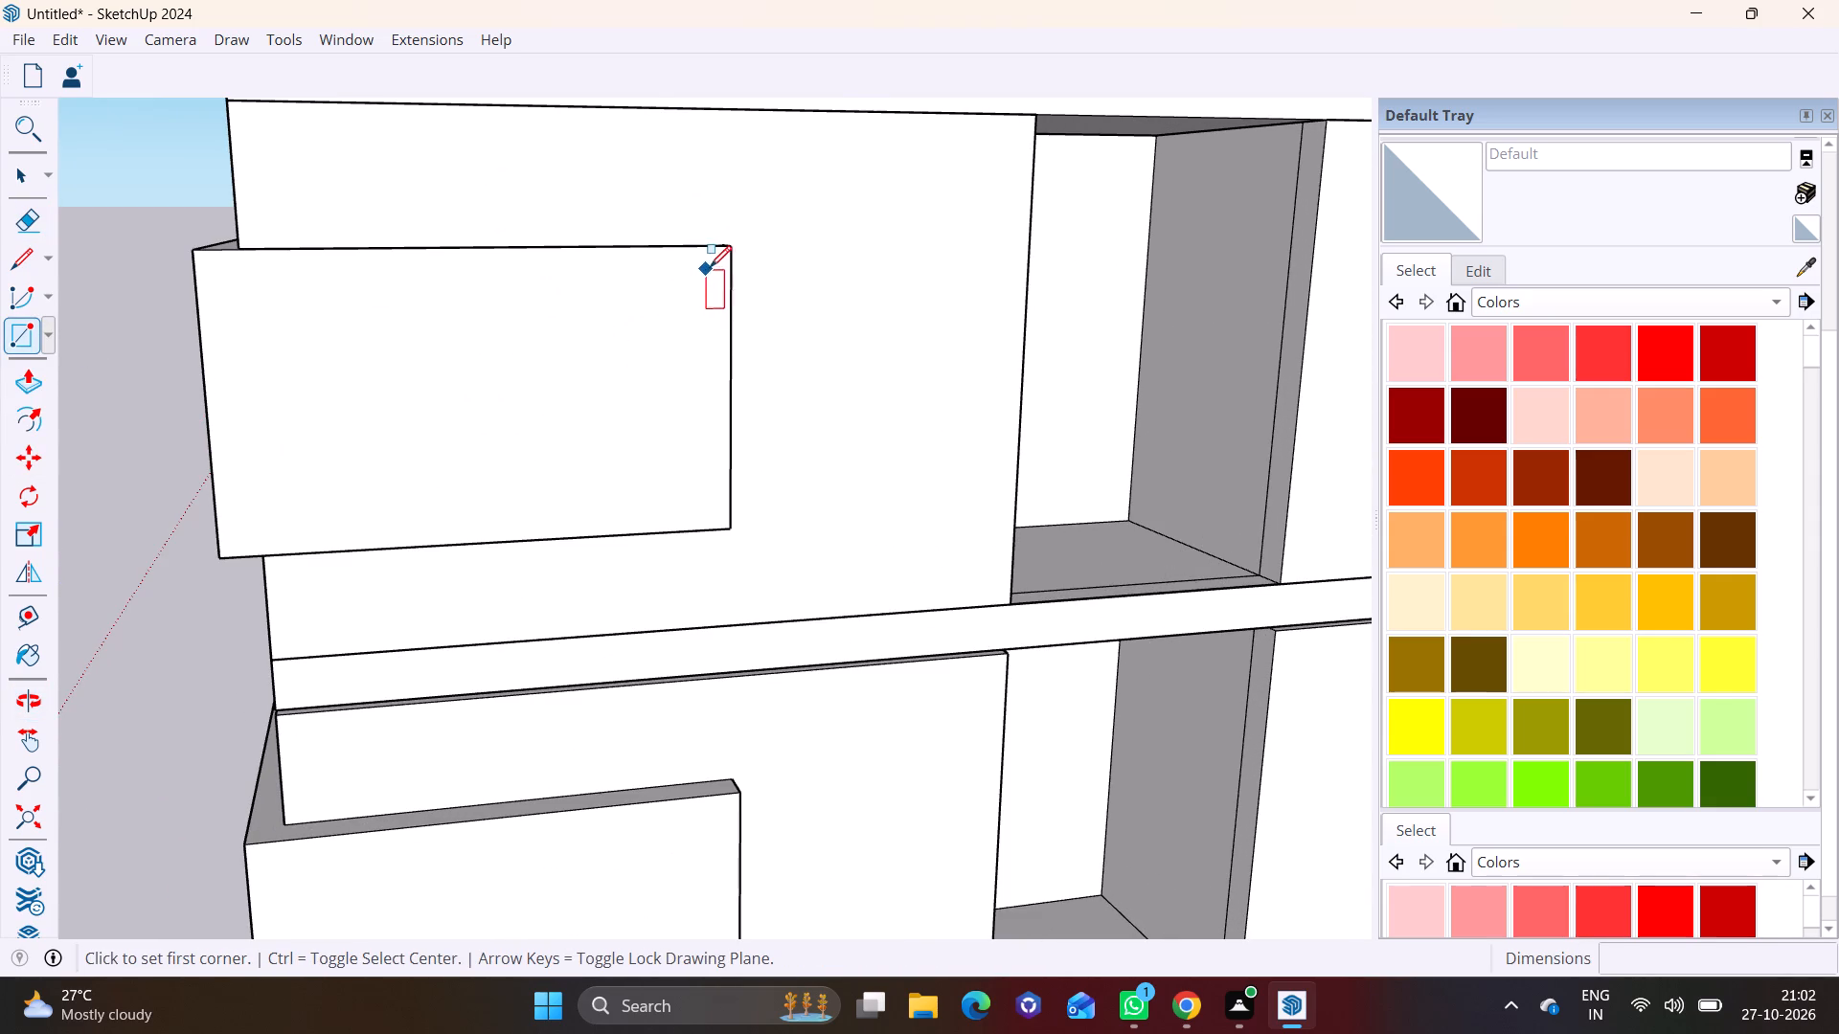
pyautogui.click(705, 265)
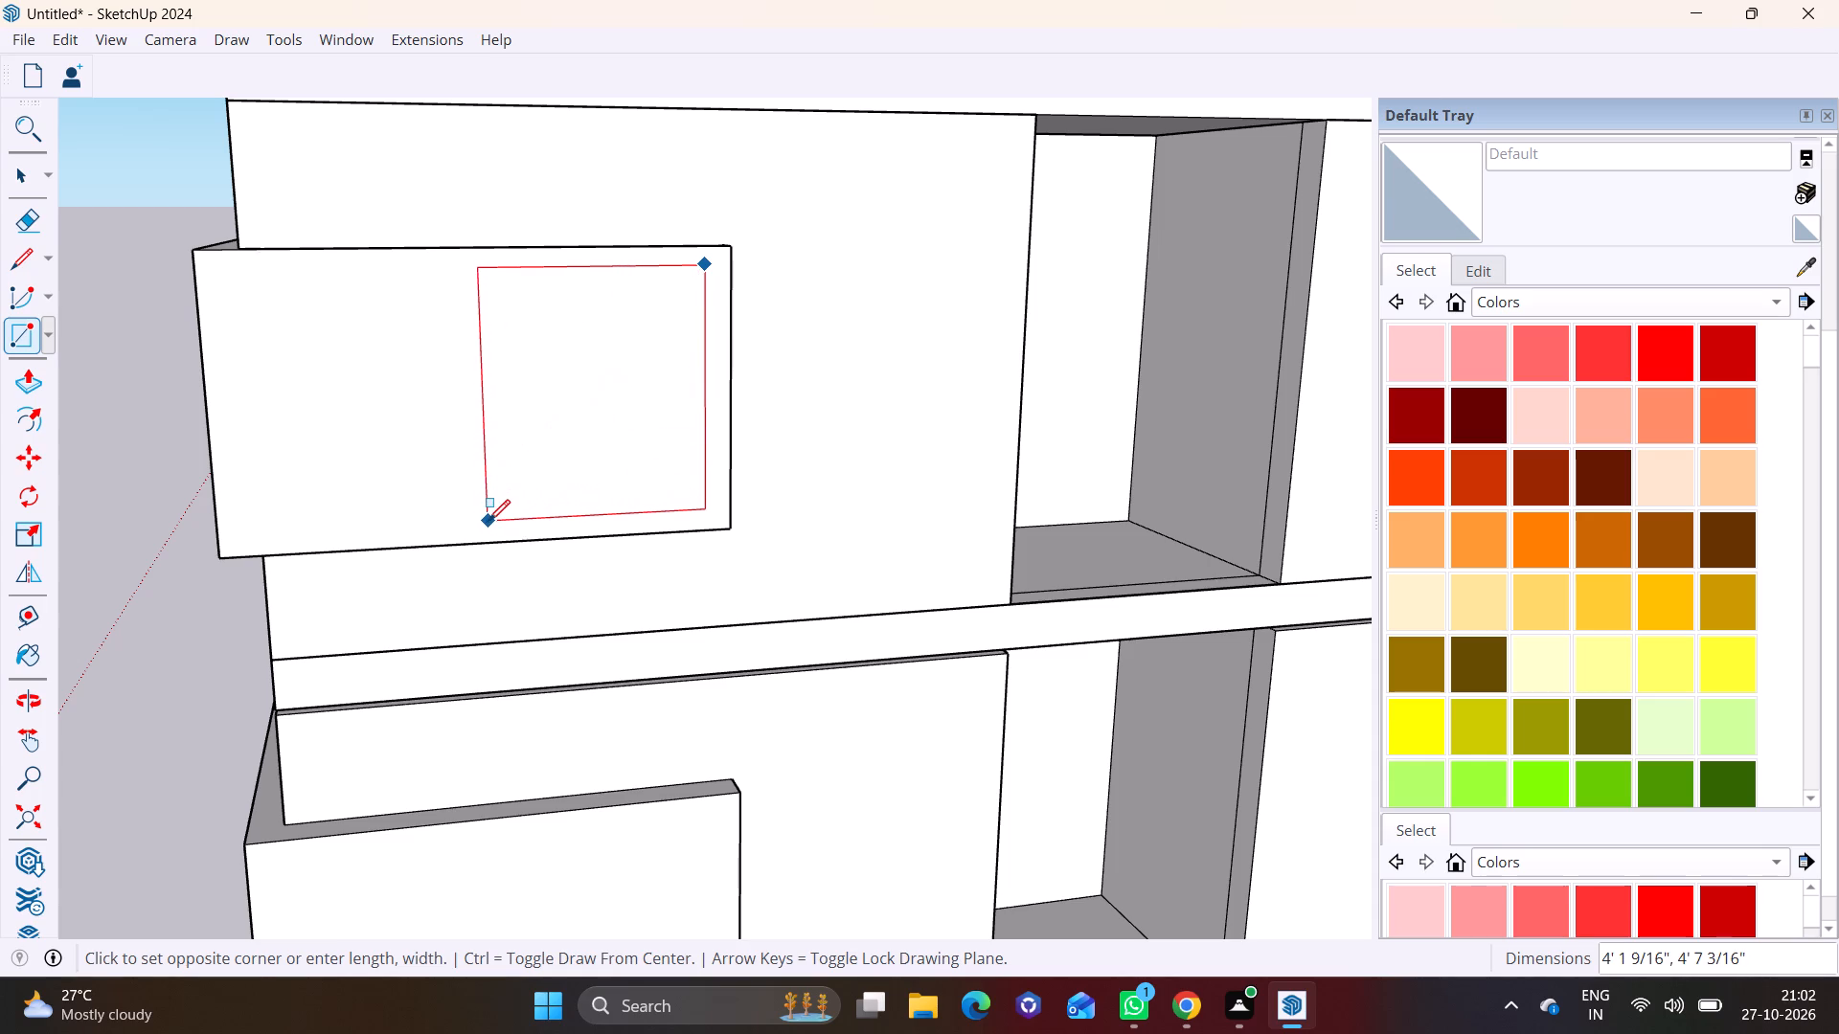
pyautogui.click(488, 521)
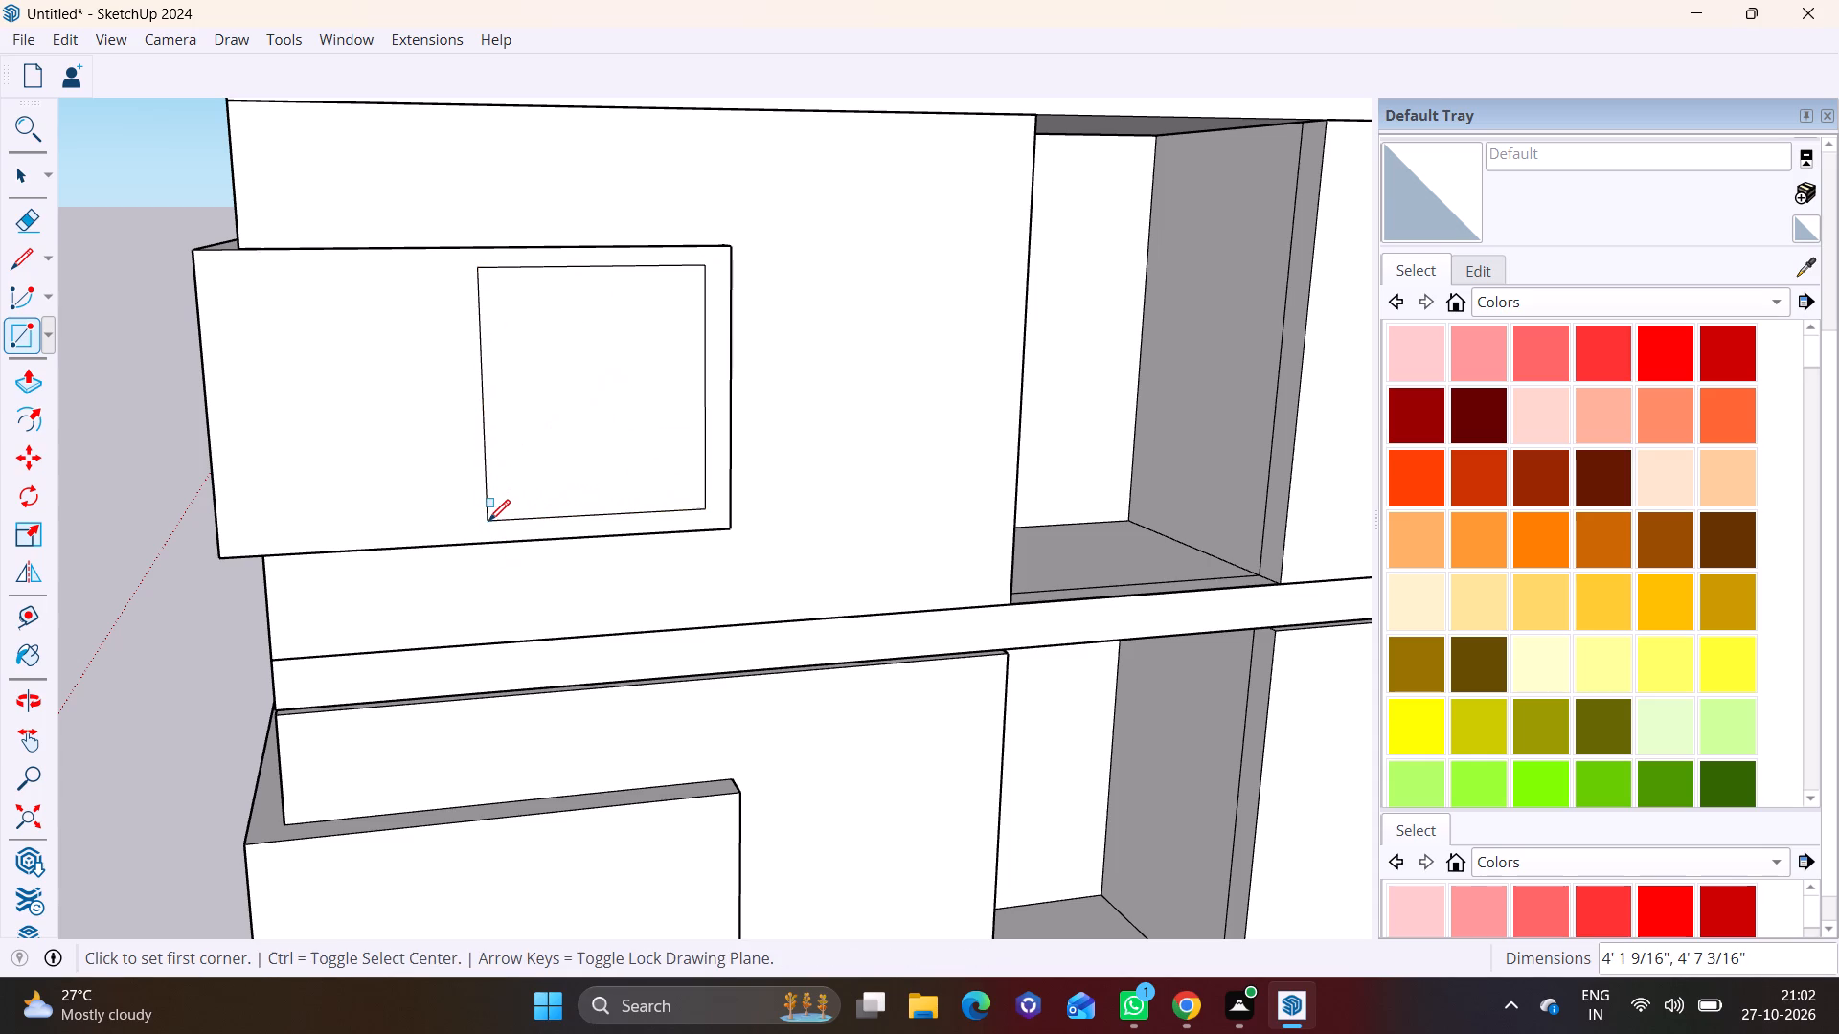
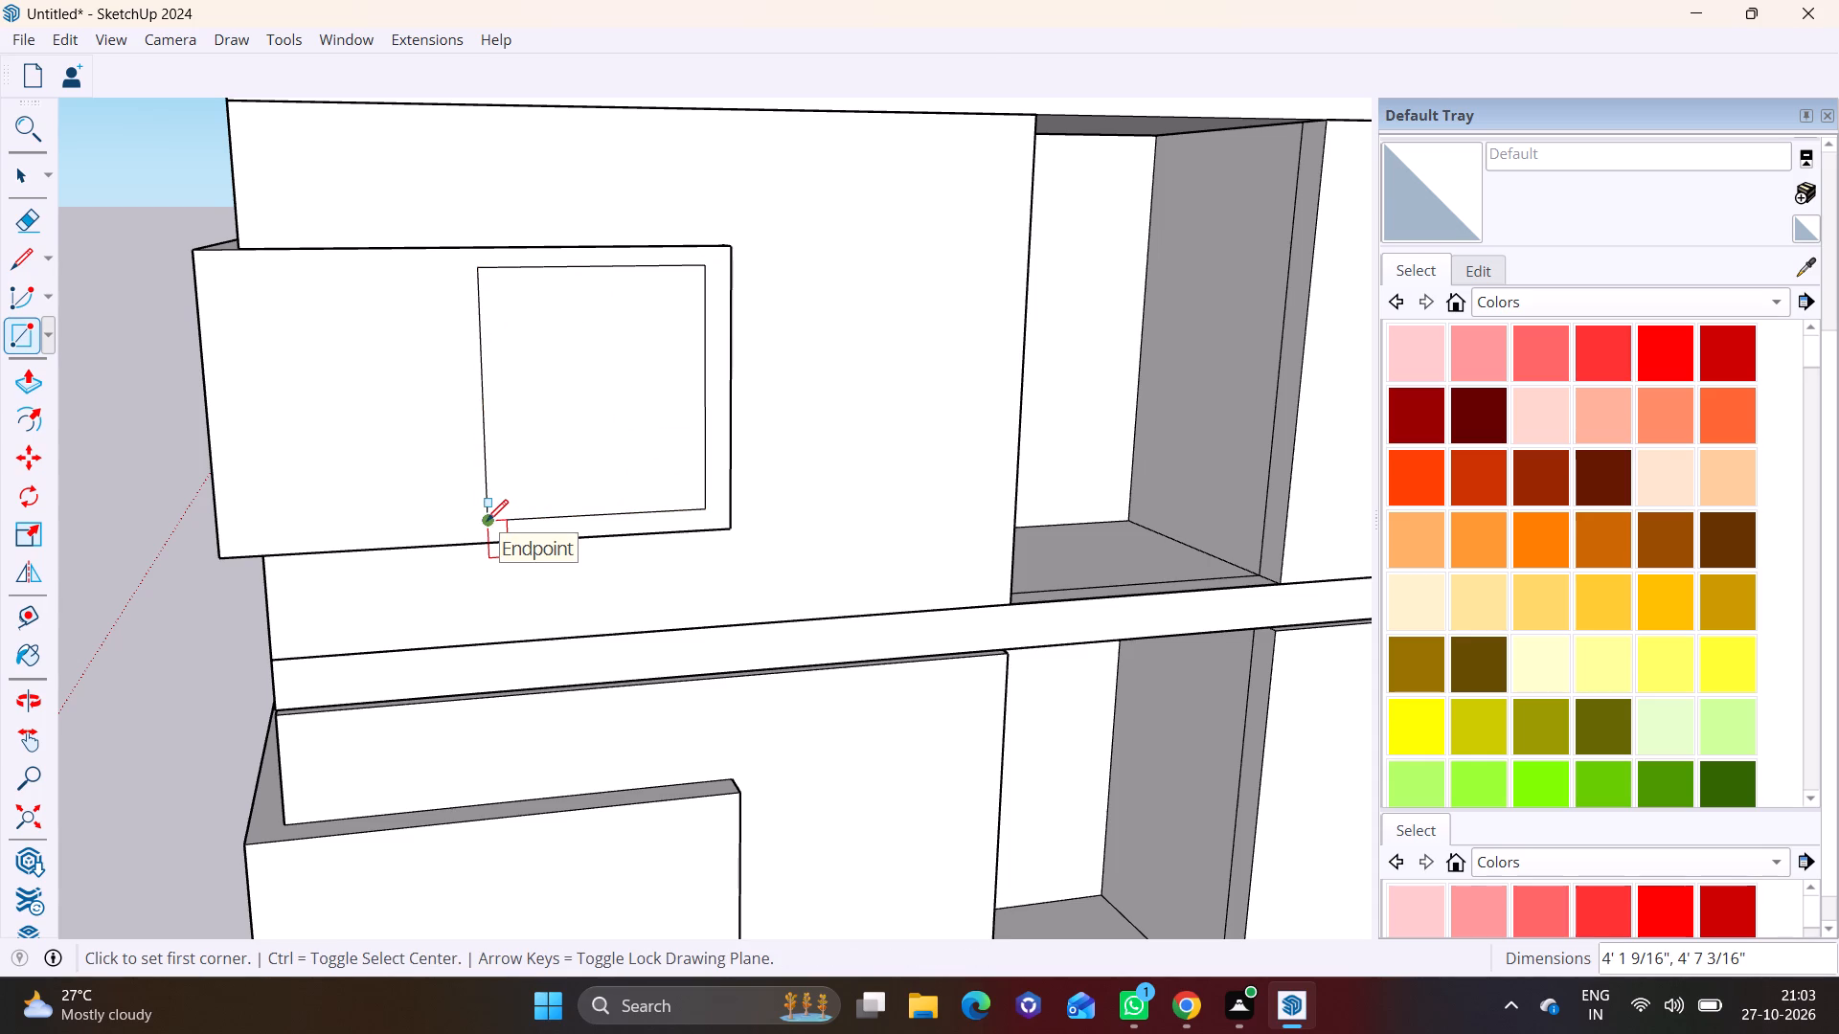
# Draw a rectangle about 4' 4" square on the fourth-storey panel's right-hand face, slightly inset from its outer end.
pyautogui.scroll(-3, 495, 536)
pyautogui.moveTo(702, 640); pyautogui.dragTo(696, 420, button='middle')
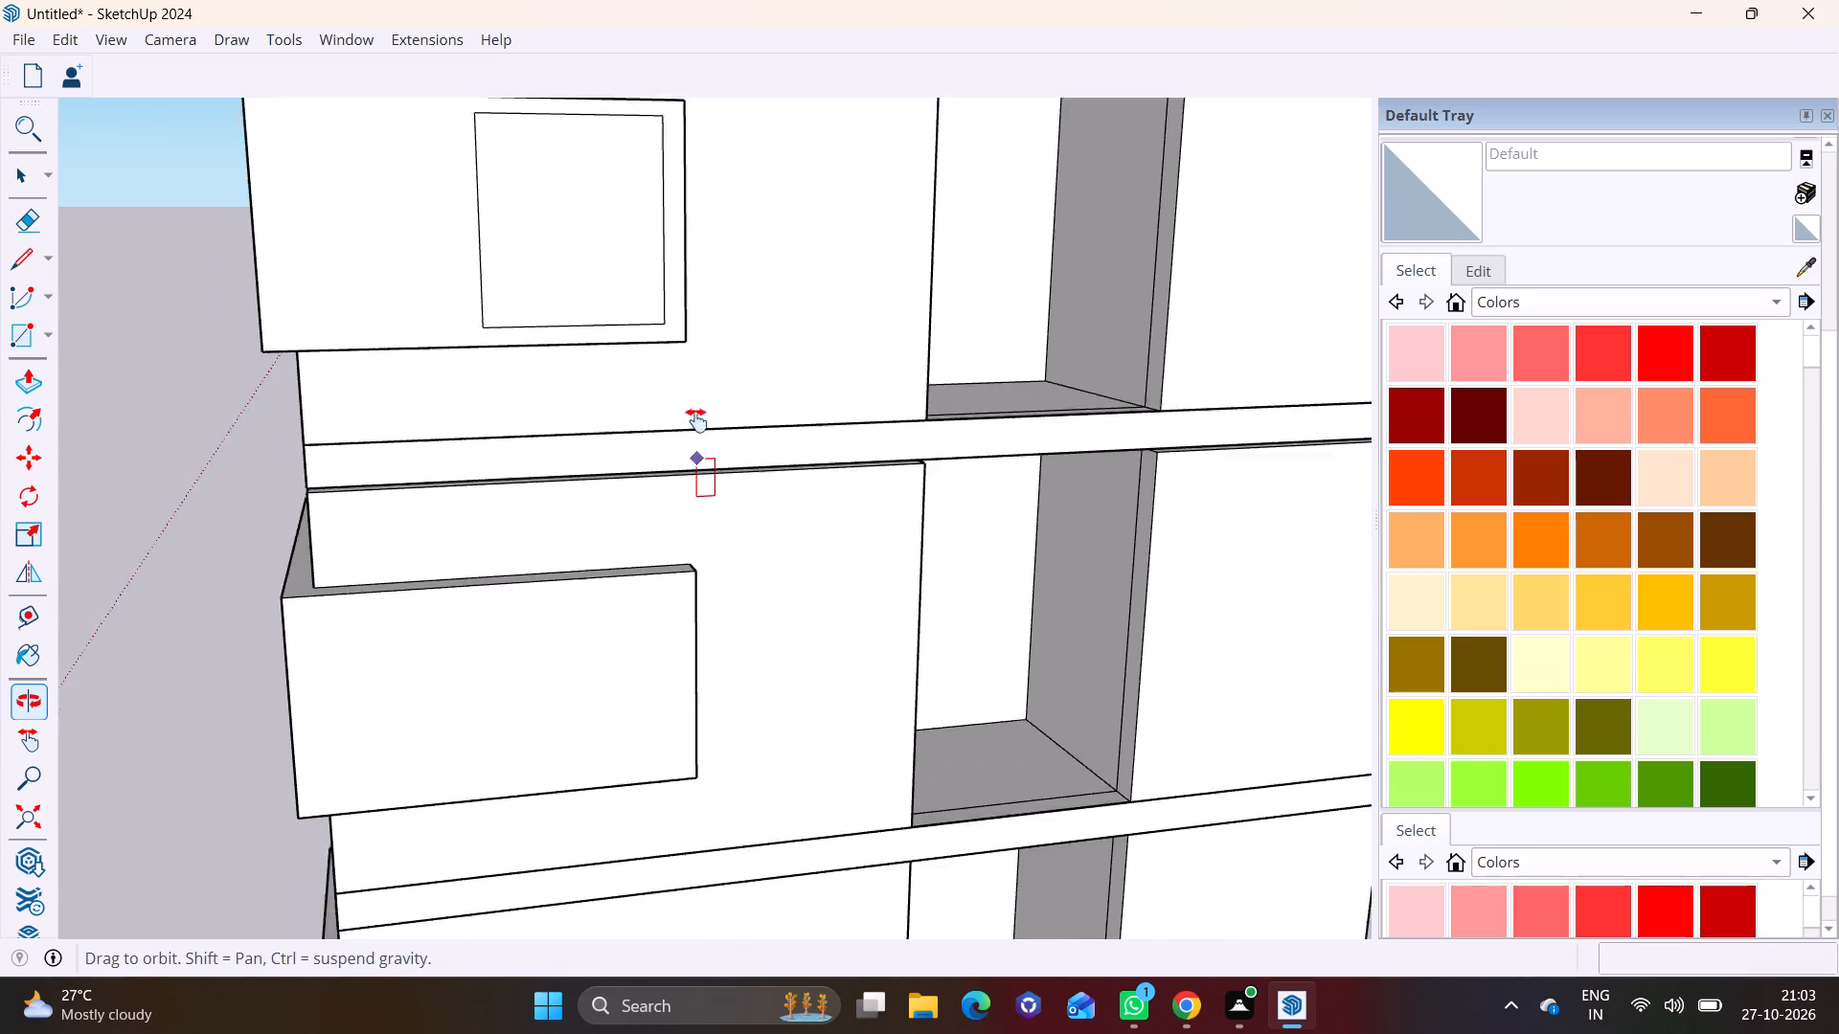
pyautogui.moveTo(696, 420); pyautogui.dragTo(738, 338, button='middle')
pyautogui.scroll(-4, 644, 417)
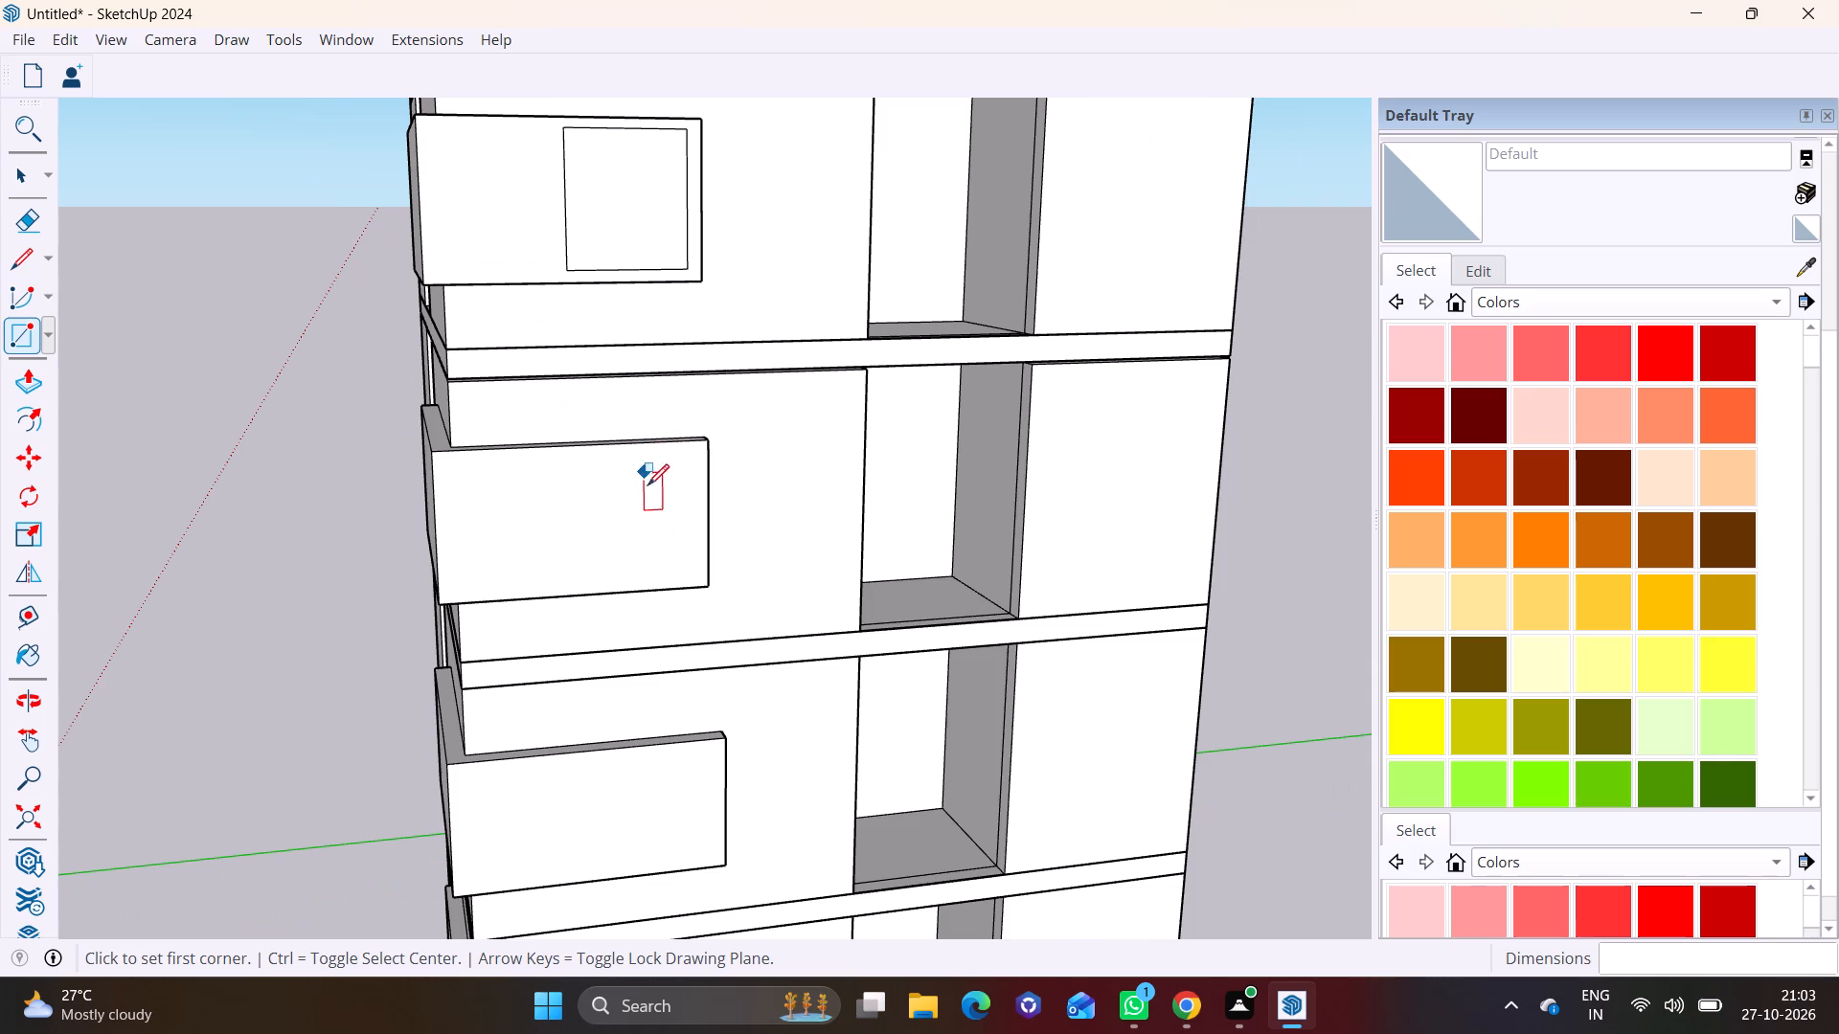
pyautogui.scroll(3, 688, 456)
pyautogui.moveTo(689, 461); pyautogui.dragTo(675, 436, button='middle')
pyautogui.scroll(2, 676, 440)
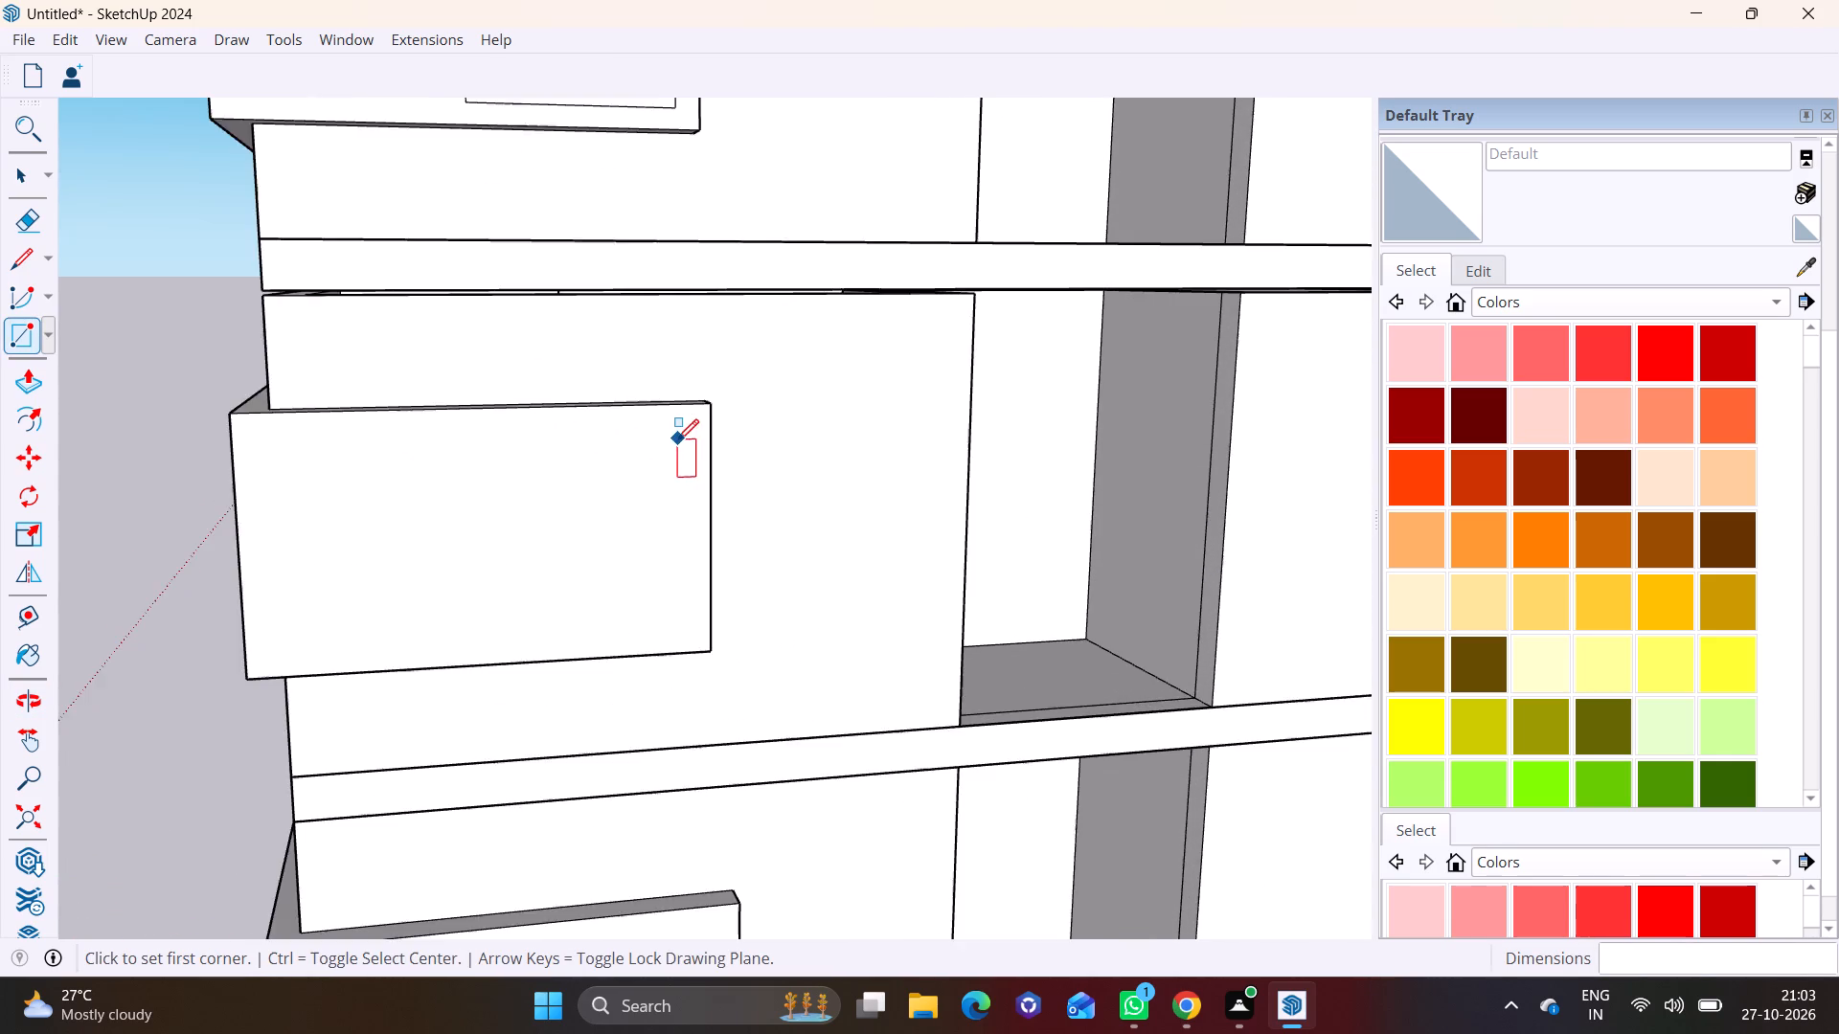
pyautogui.scroll(1, 677, 440)
pyautogui.click(687, 426)
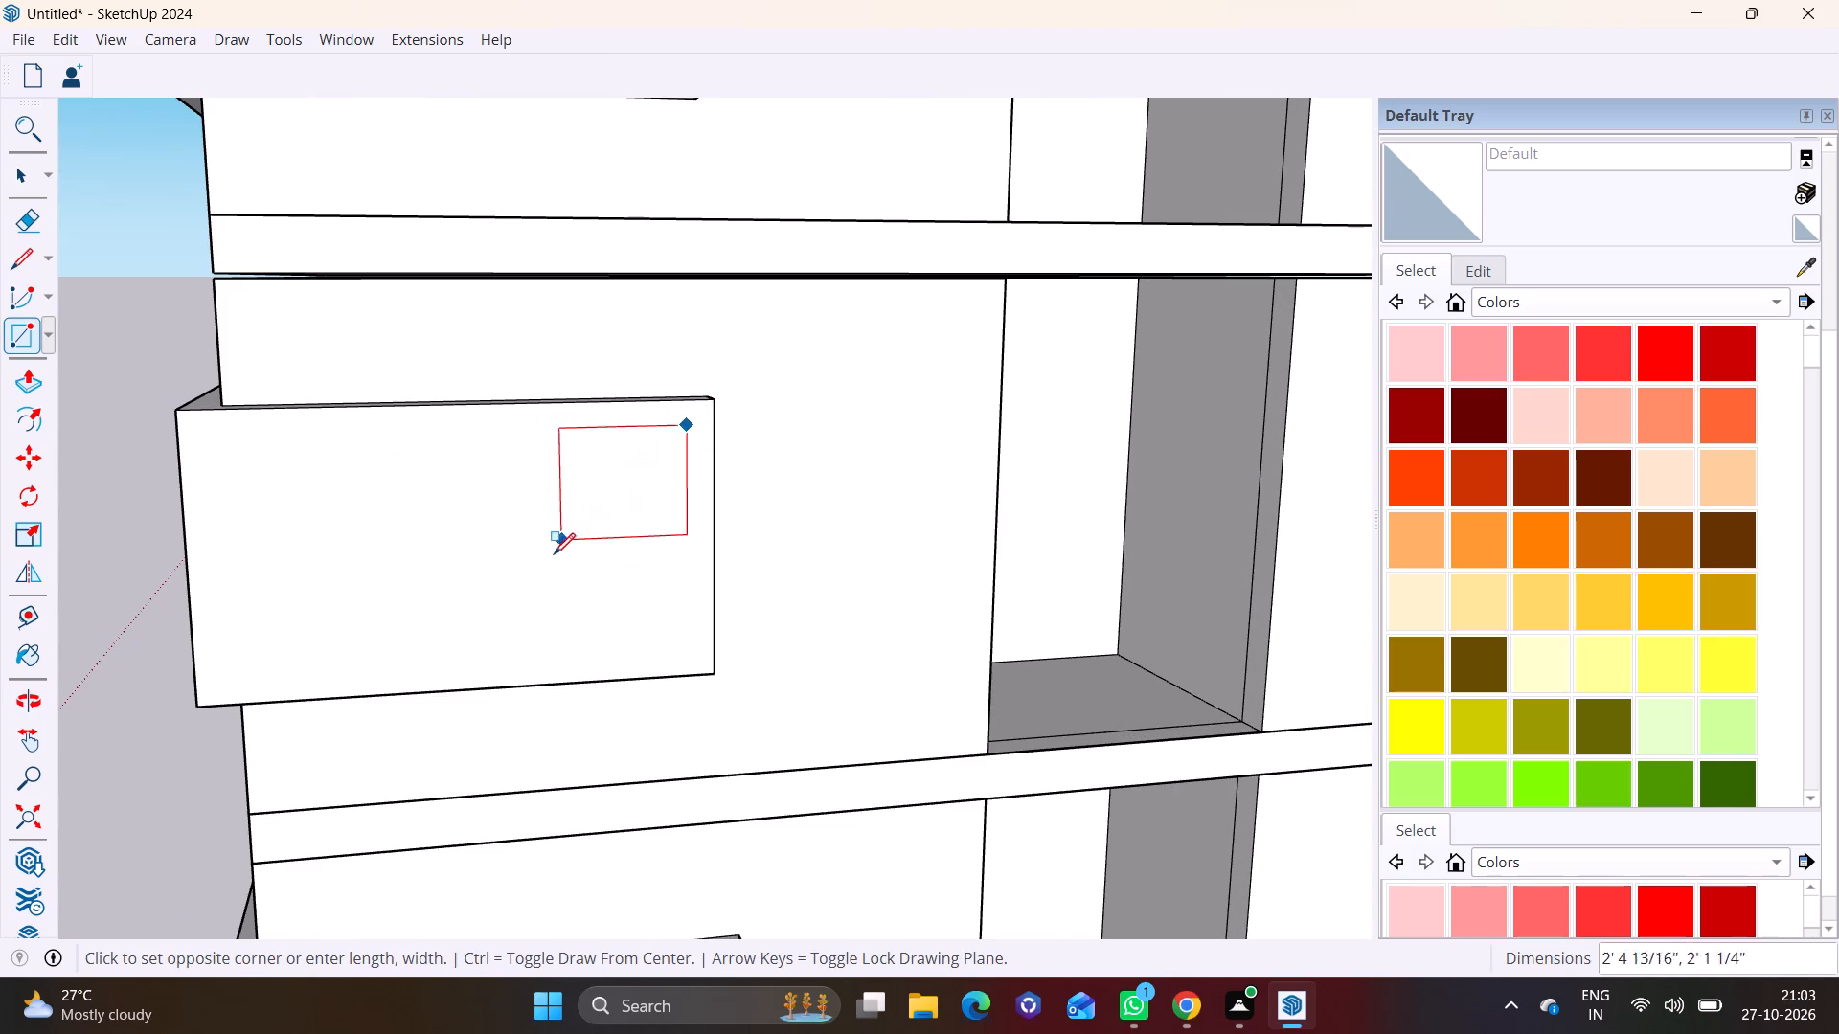
pyautogui.scroll(-5, 552, 563)
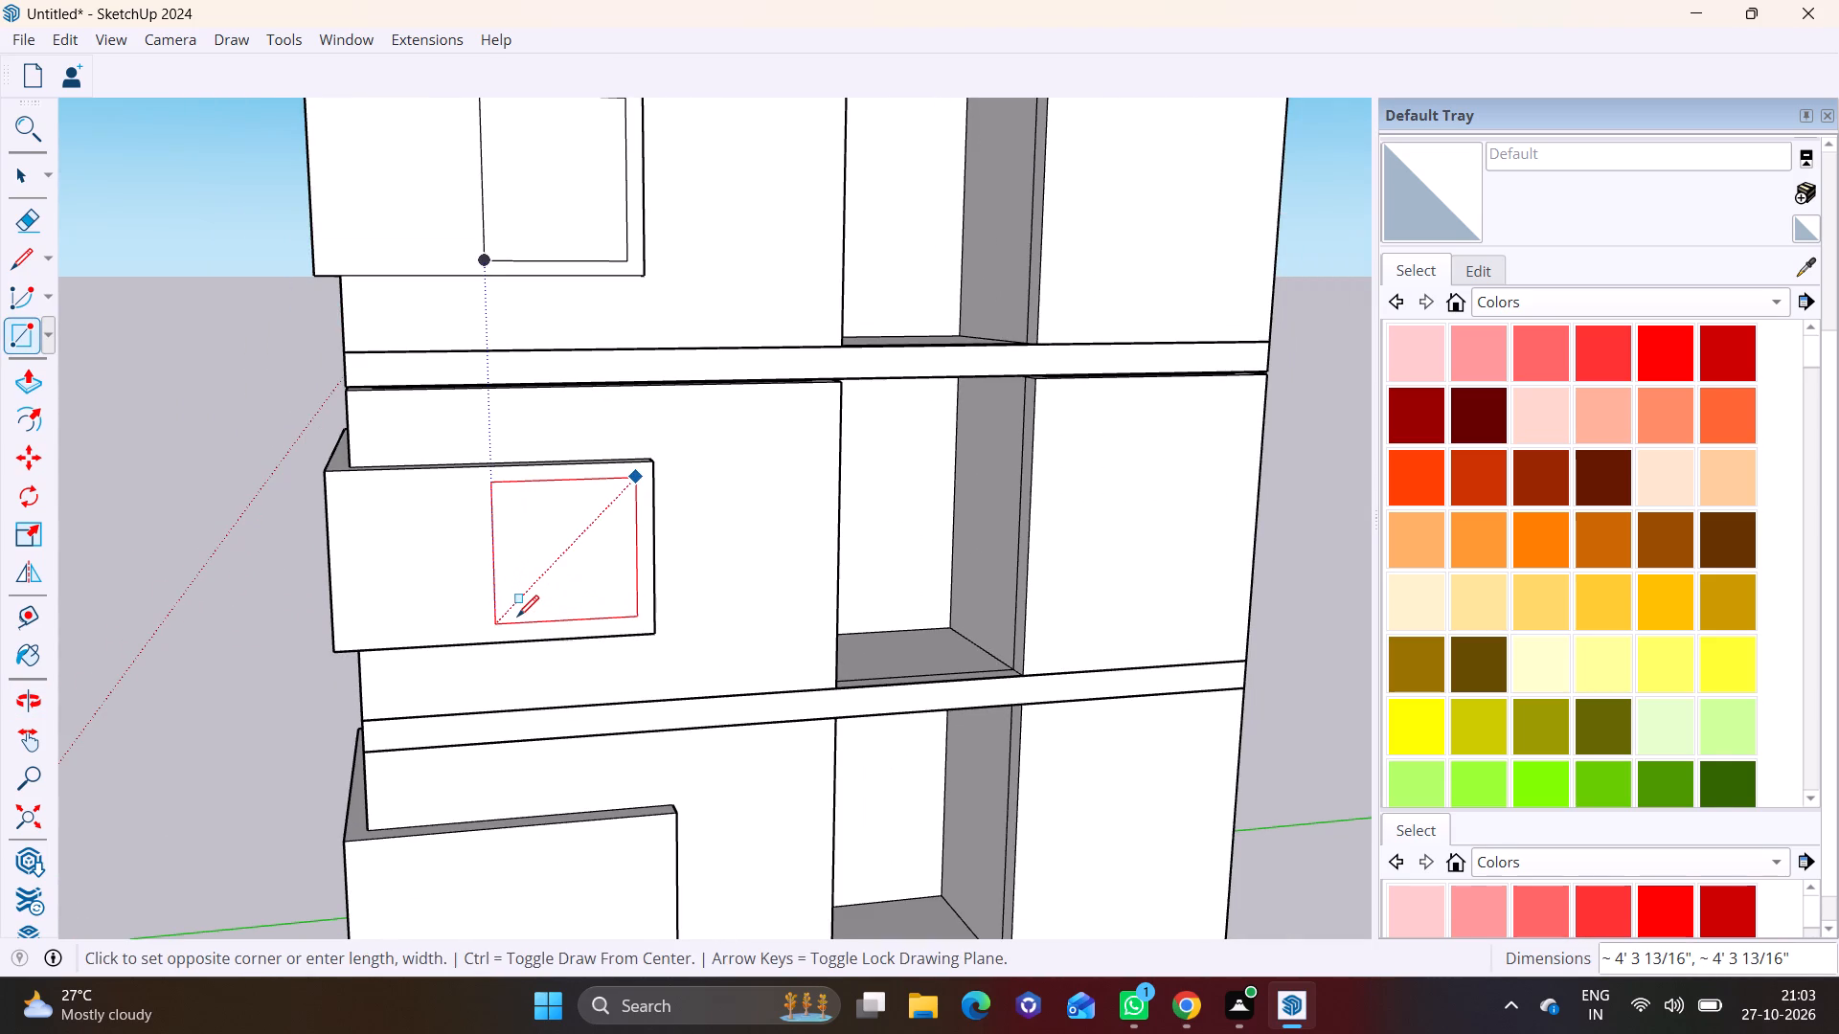
pyautogui.click(519, 617)
# Draw a rectangle about 5' wide by 4' 2" high on the third-storey panel's right-hand face, slightly inset from its outer end.
pyautogui.scroll(-5, 525, 614)
pyautogui.moveTo(579, 629); pyautogui.dragTo(571, 359, button='middle')
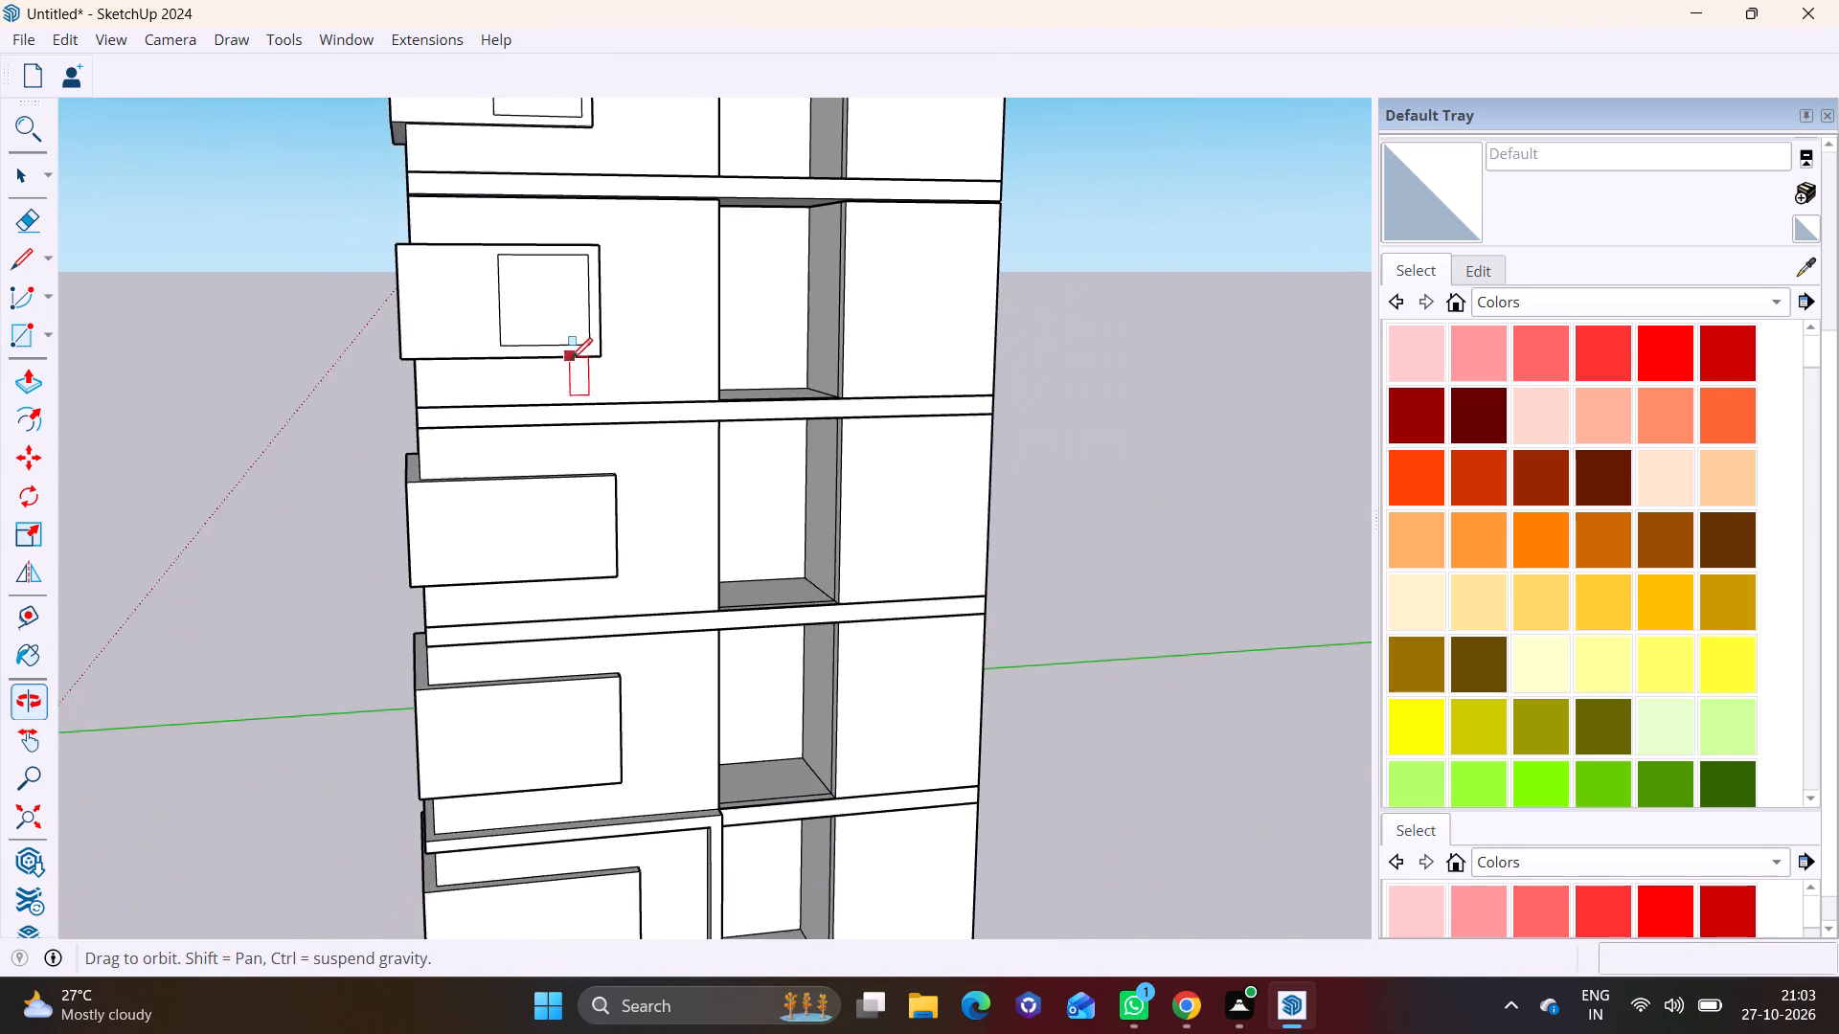
pyautogui.scroll(5, 599, 498)
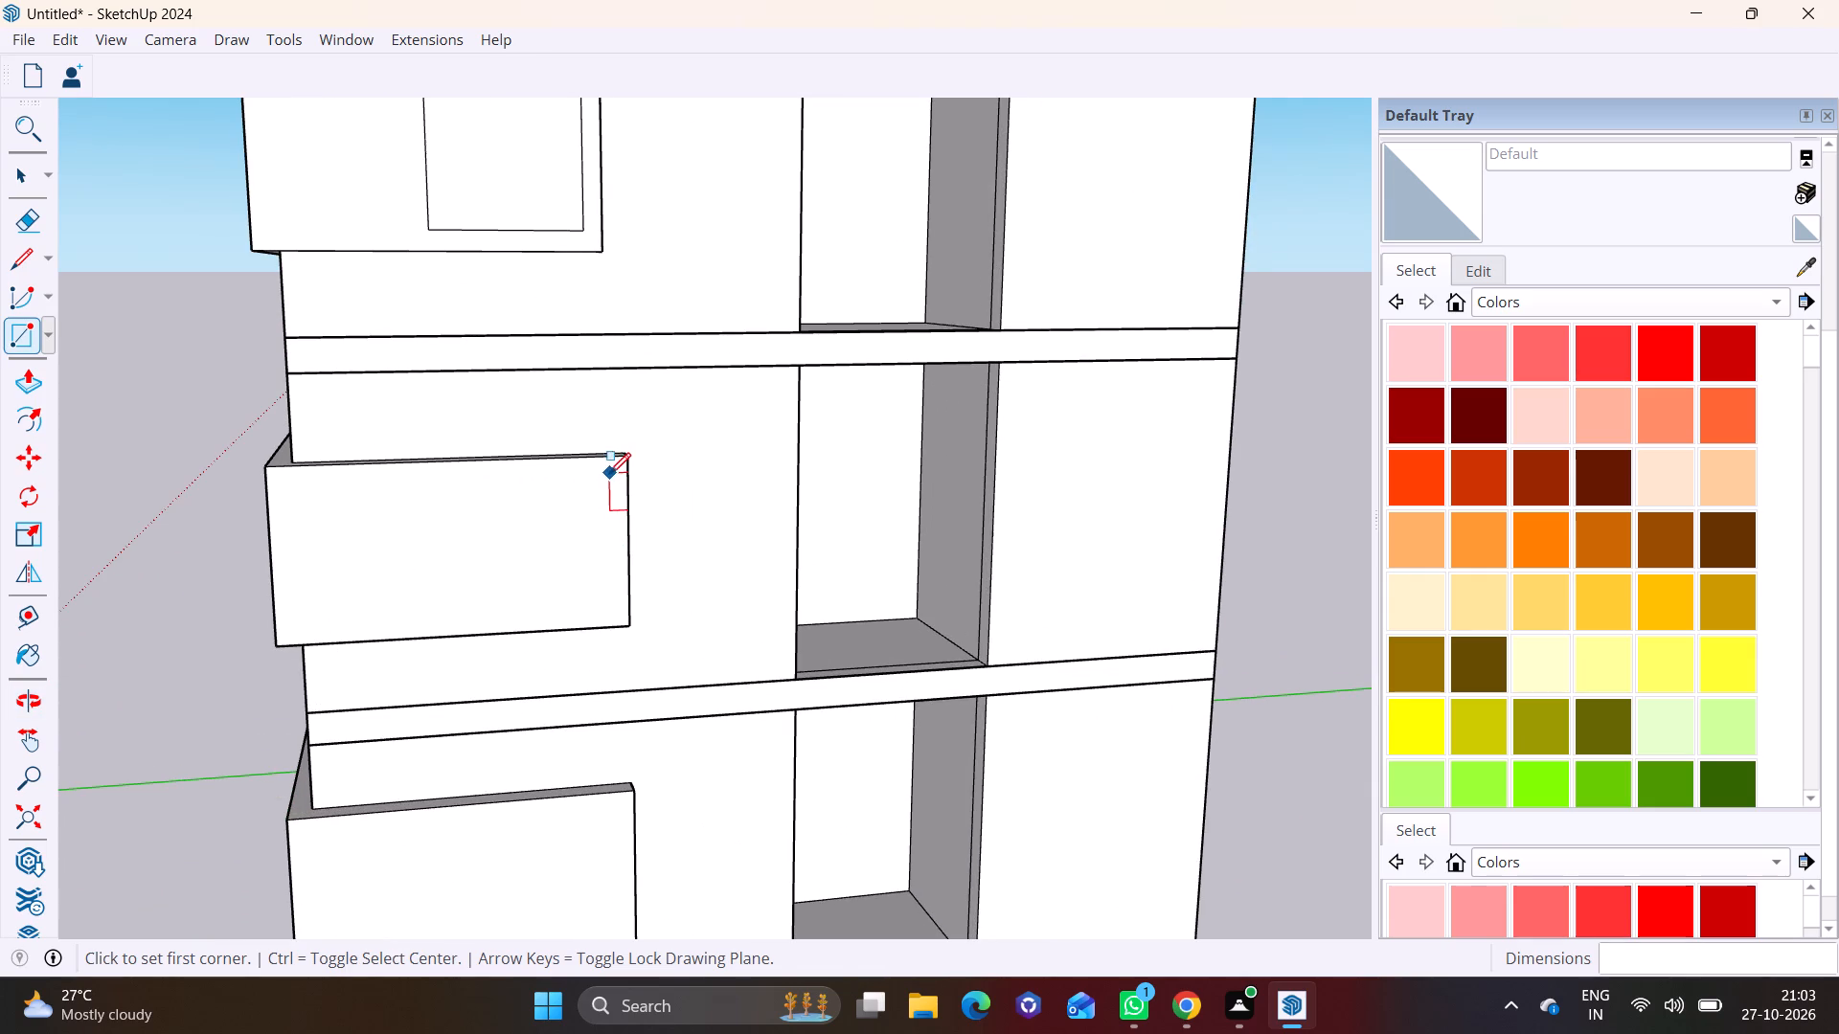
pyautogui.click(609, 473)
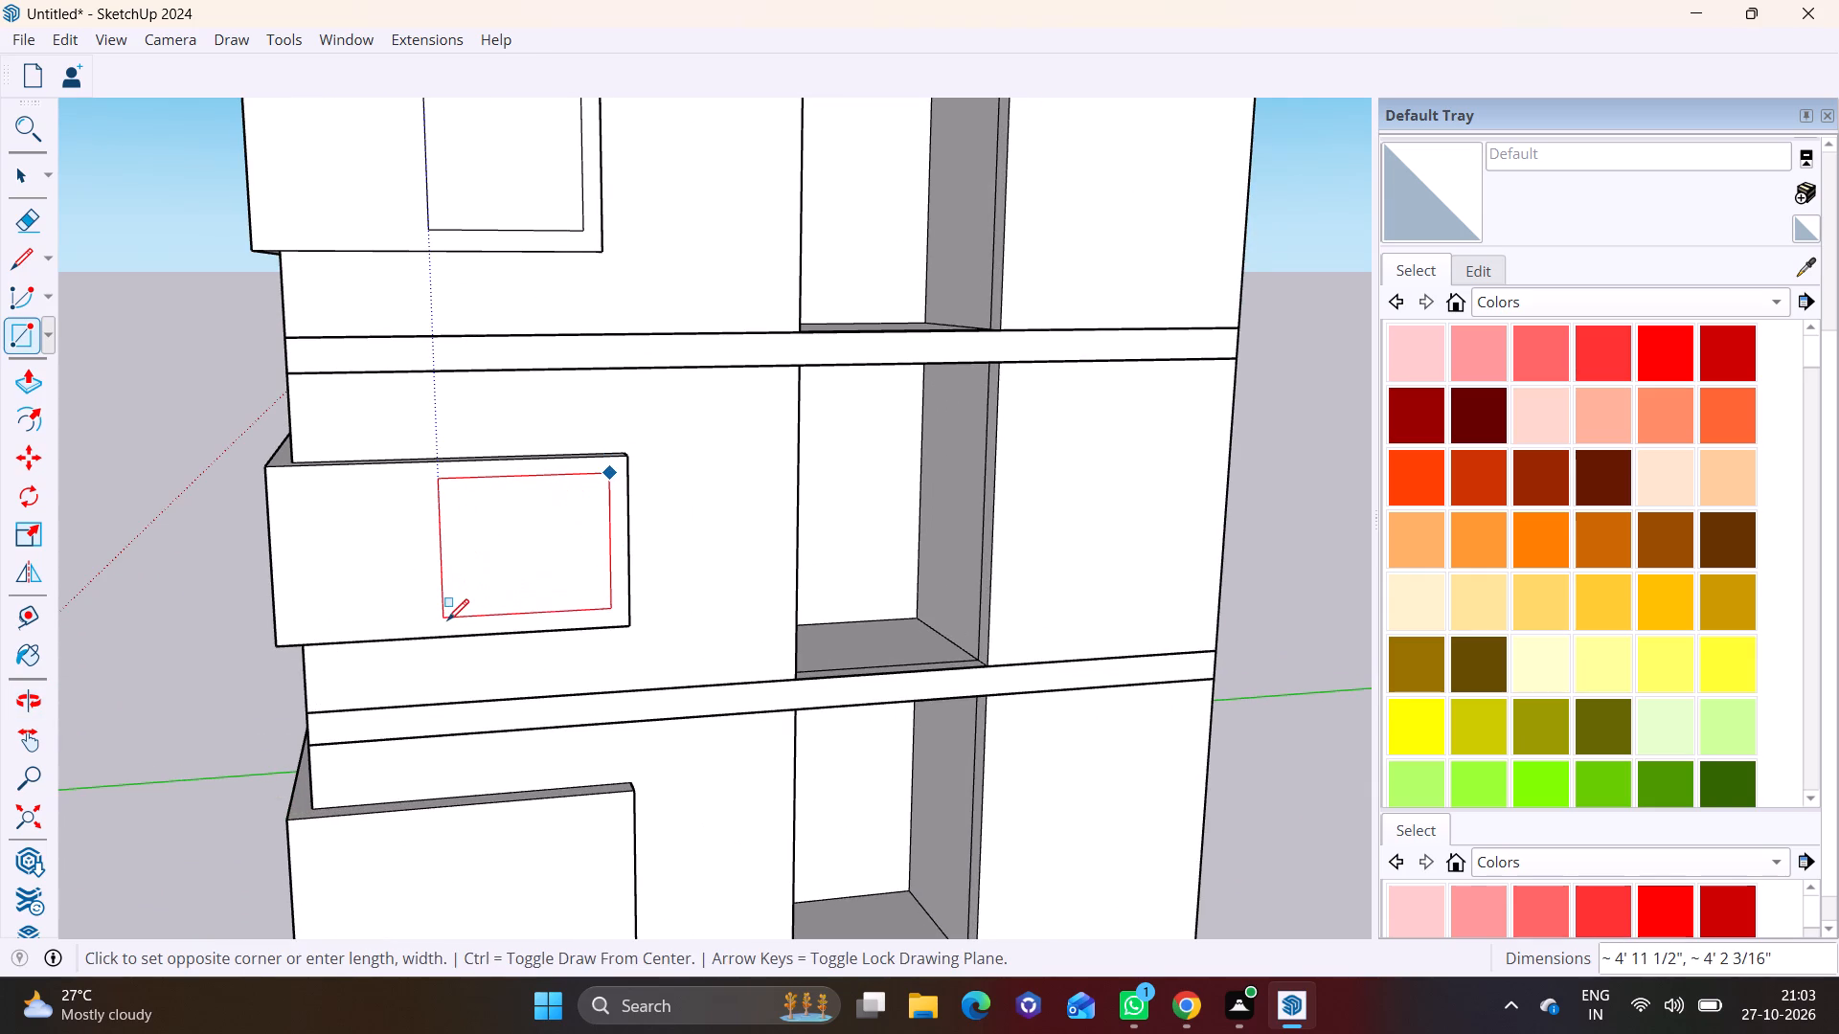
pyautogui.click(447, 620)
# Draw a rectangle about 5' 2" wide by 4' 8" high on the second-storey panel's right-hand face, slightly inset from its outer end.
pyautogui.scroll(-3, 470, 615)
pyautogui.keyDown('shift'); pyautogui.moveTo(617, 702); pyautogui.dragTo(641, 375, button='middle'); pyautogui.keyUp('shift')
pyautogui.scroll(2, 604, 473)
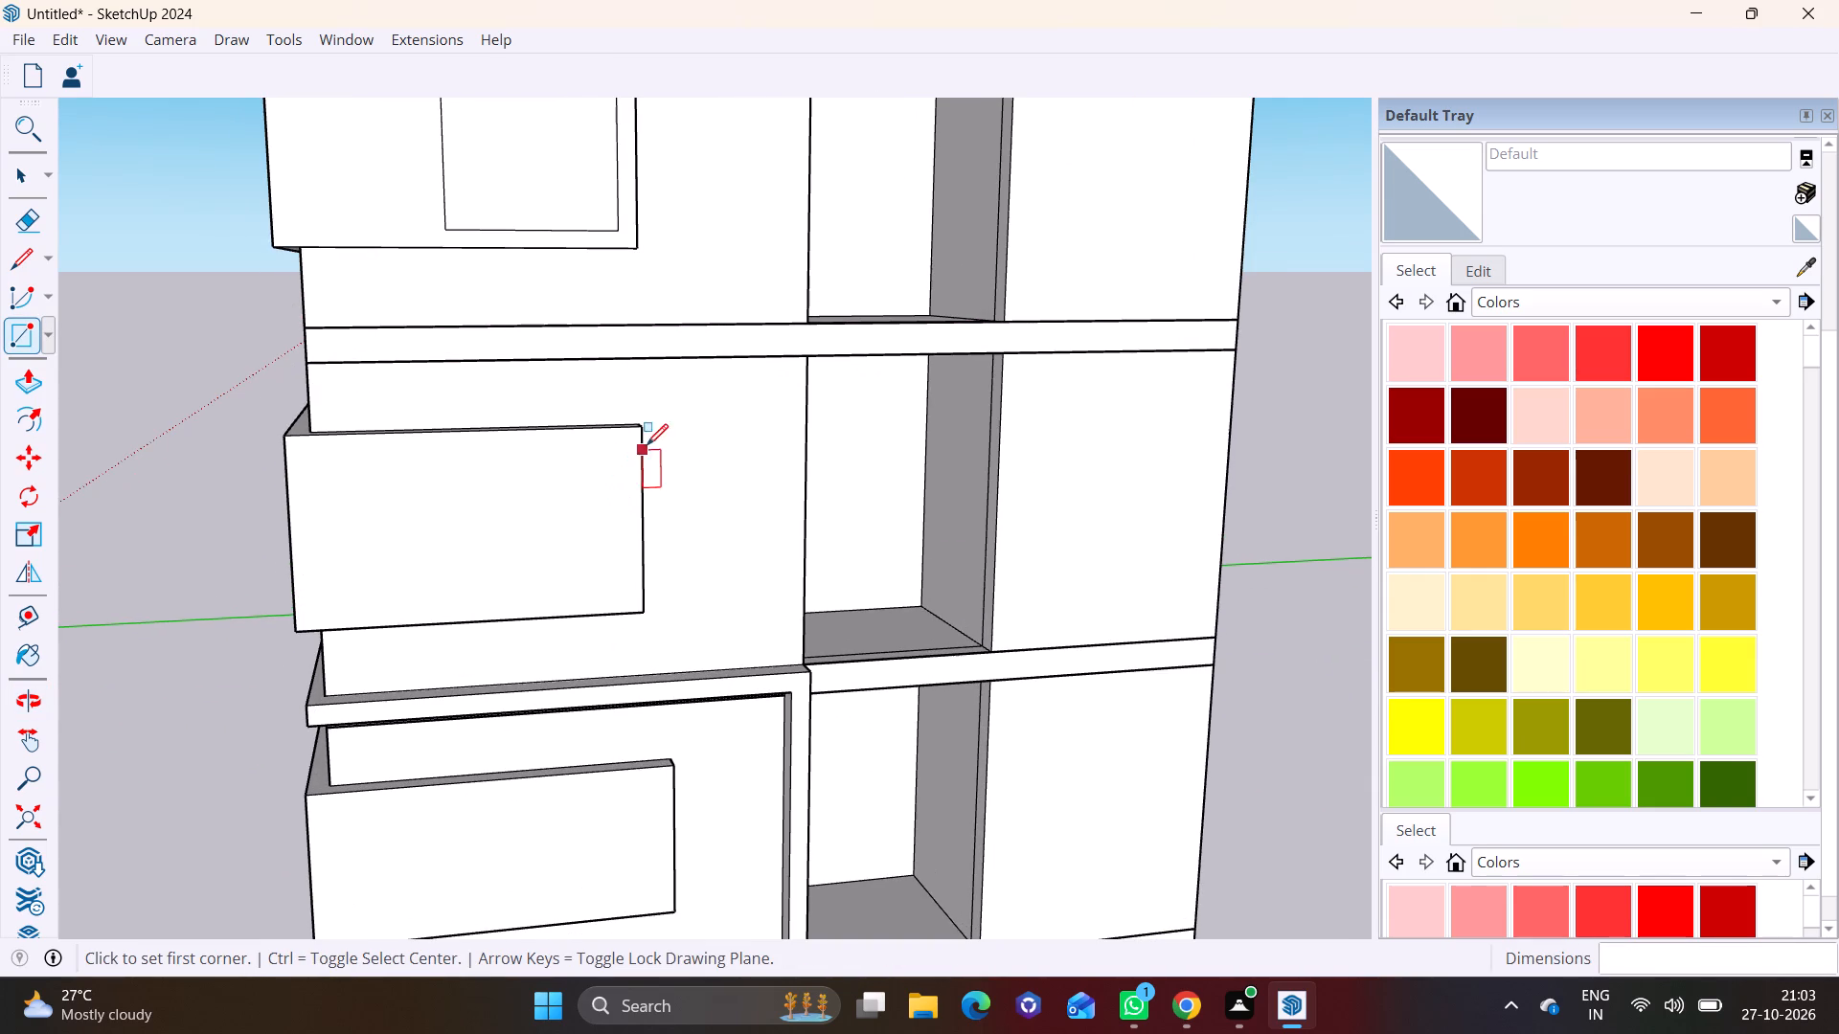
pyautogui.click(627, 443)
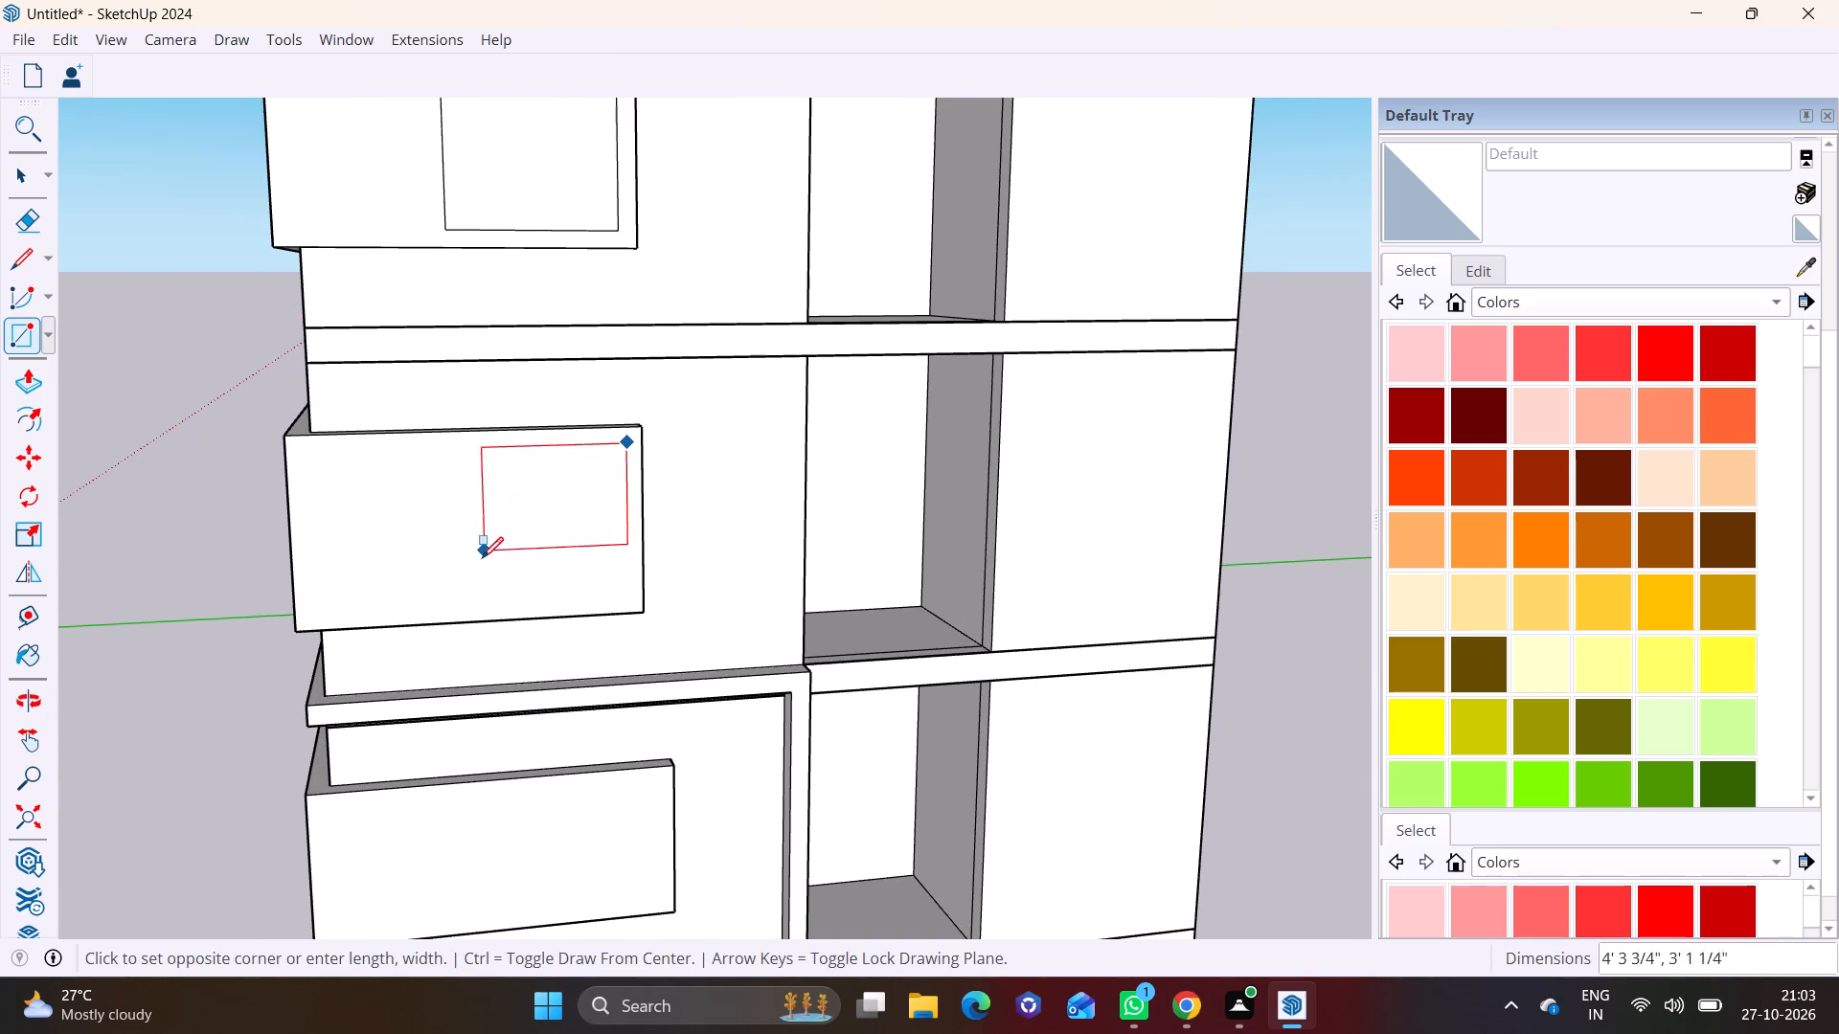
pyautogui.click(453, 603)
# Draw a rectangle about 5' 10" wide by 3' 8" high on the ground-storey panel's right-hand face, near its outer end.
pyautogui.scroll(-7, 562, 576)
pyautogui.keyDown('shift'); pyautogui.moveTo(632, 676); pyautogui.dragTo(642, 459, button='middle'); pyautogui.keyUp('shift')
pyautogui.scroll(3, 595, 476)
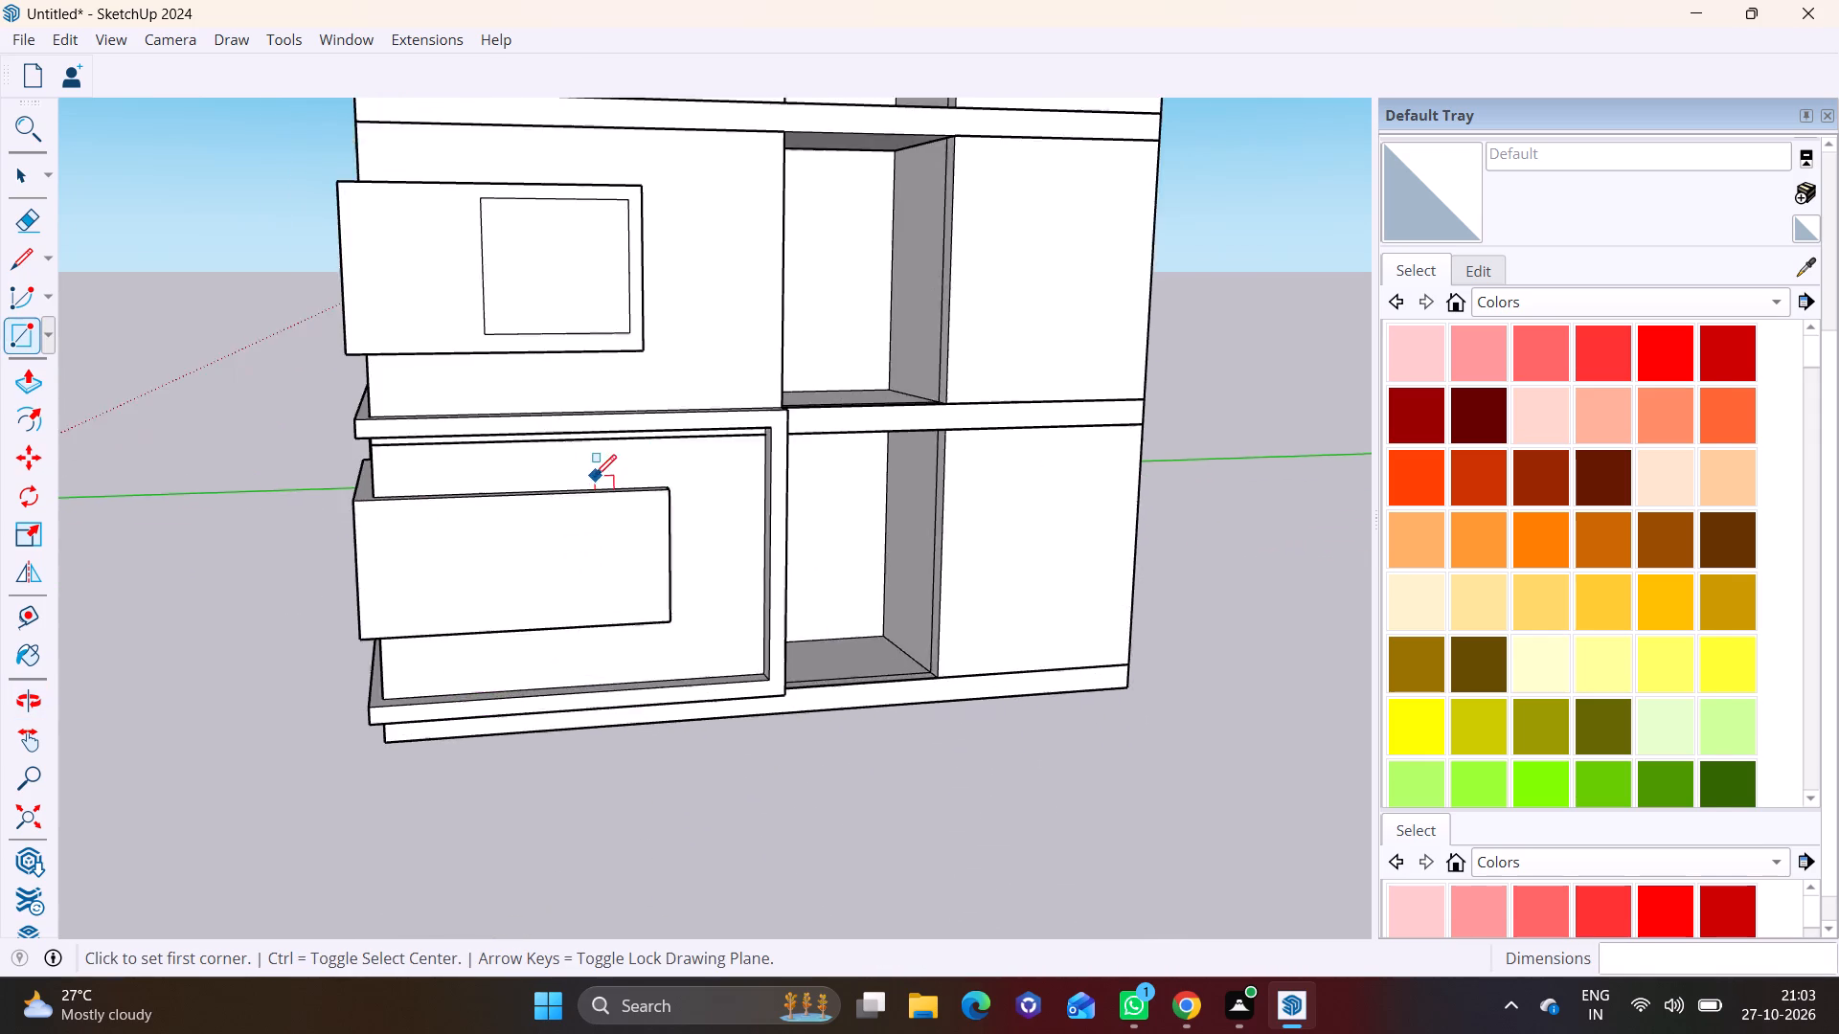
pyautogui.scroll(4, 595, 476)
pyautogui.scroll(-3, 636, 520)
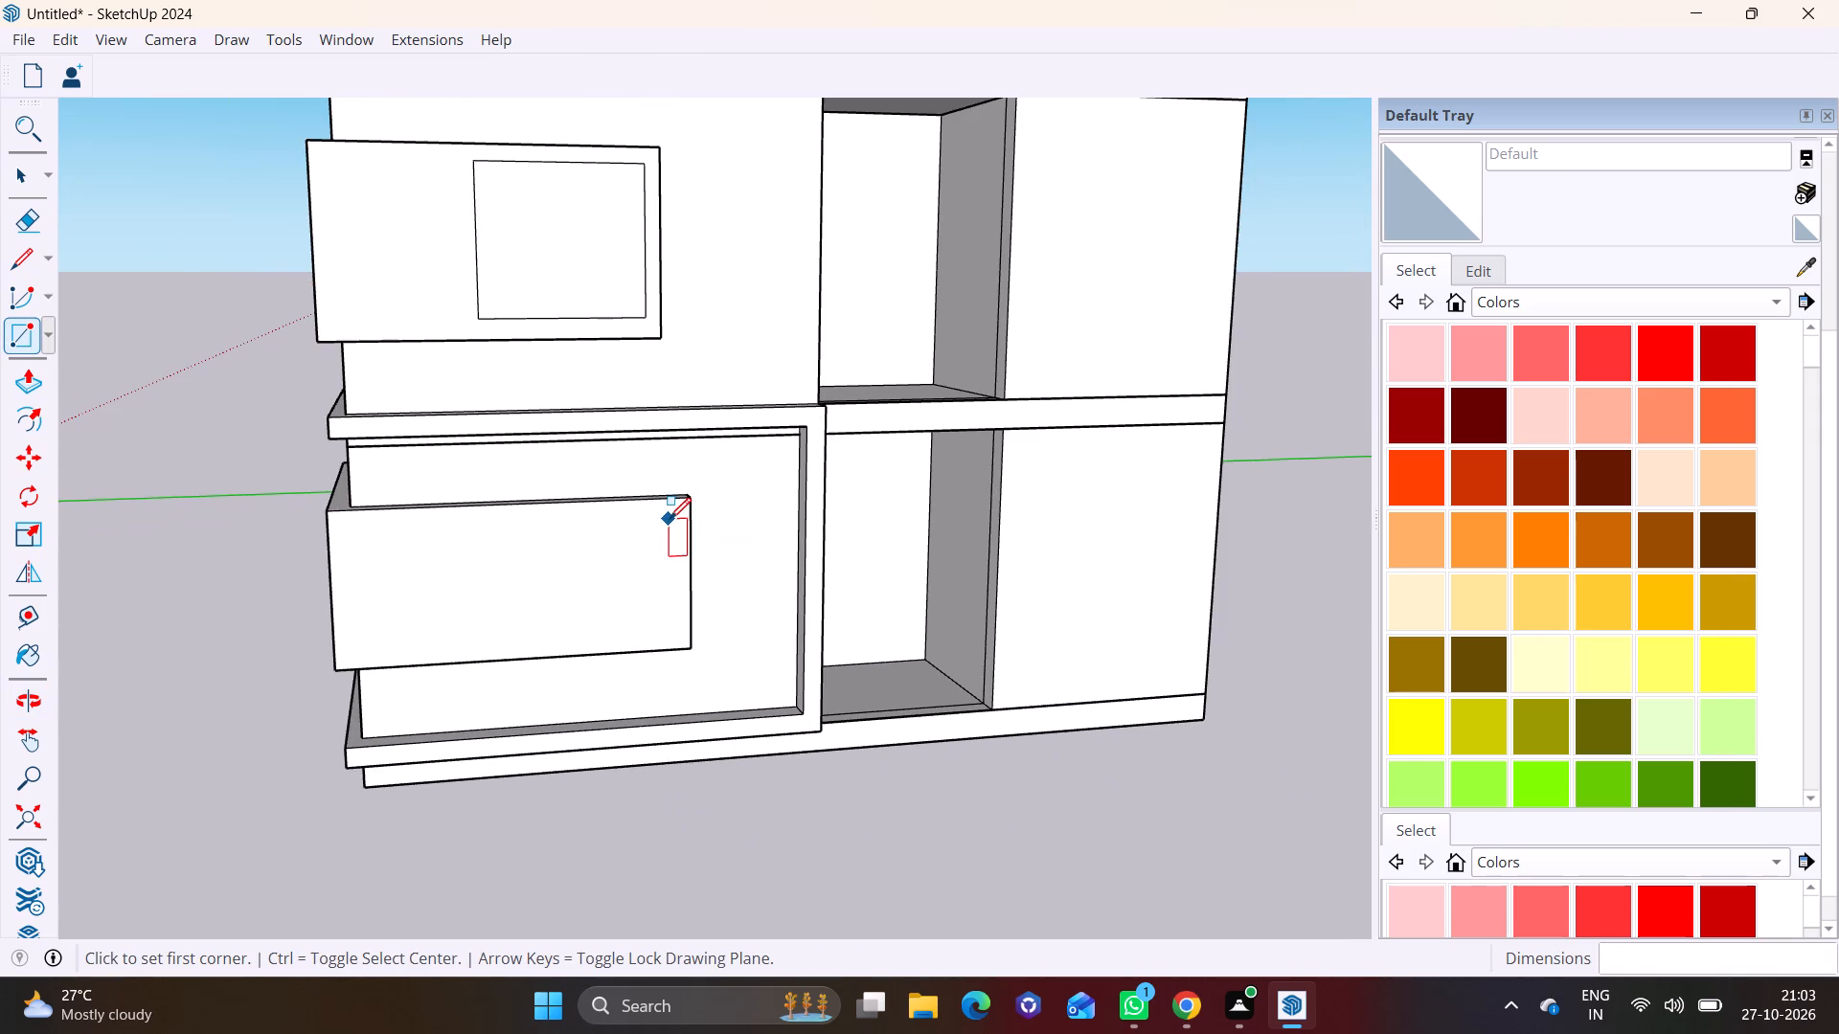
pyautogui.click(670, 519)
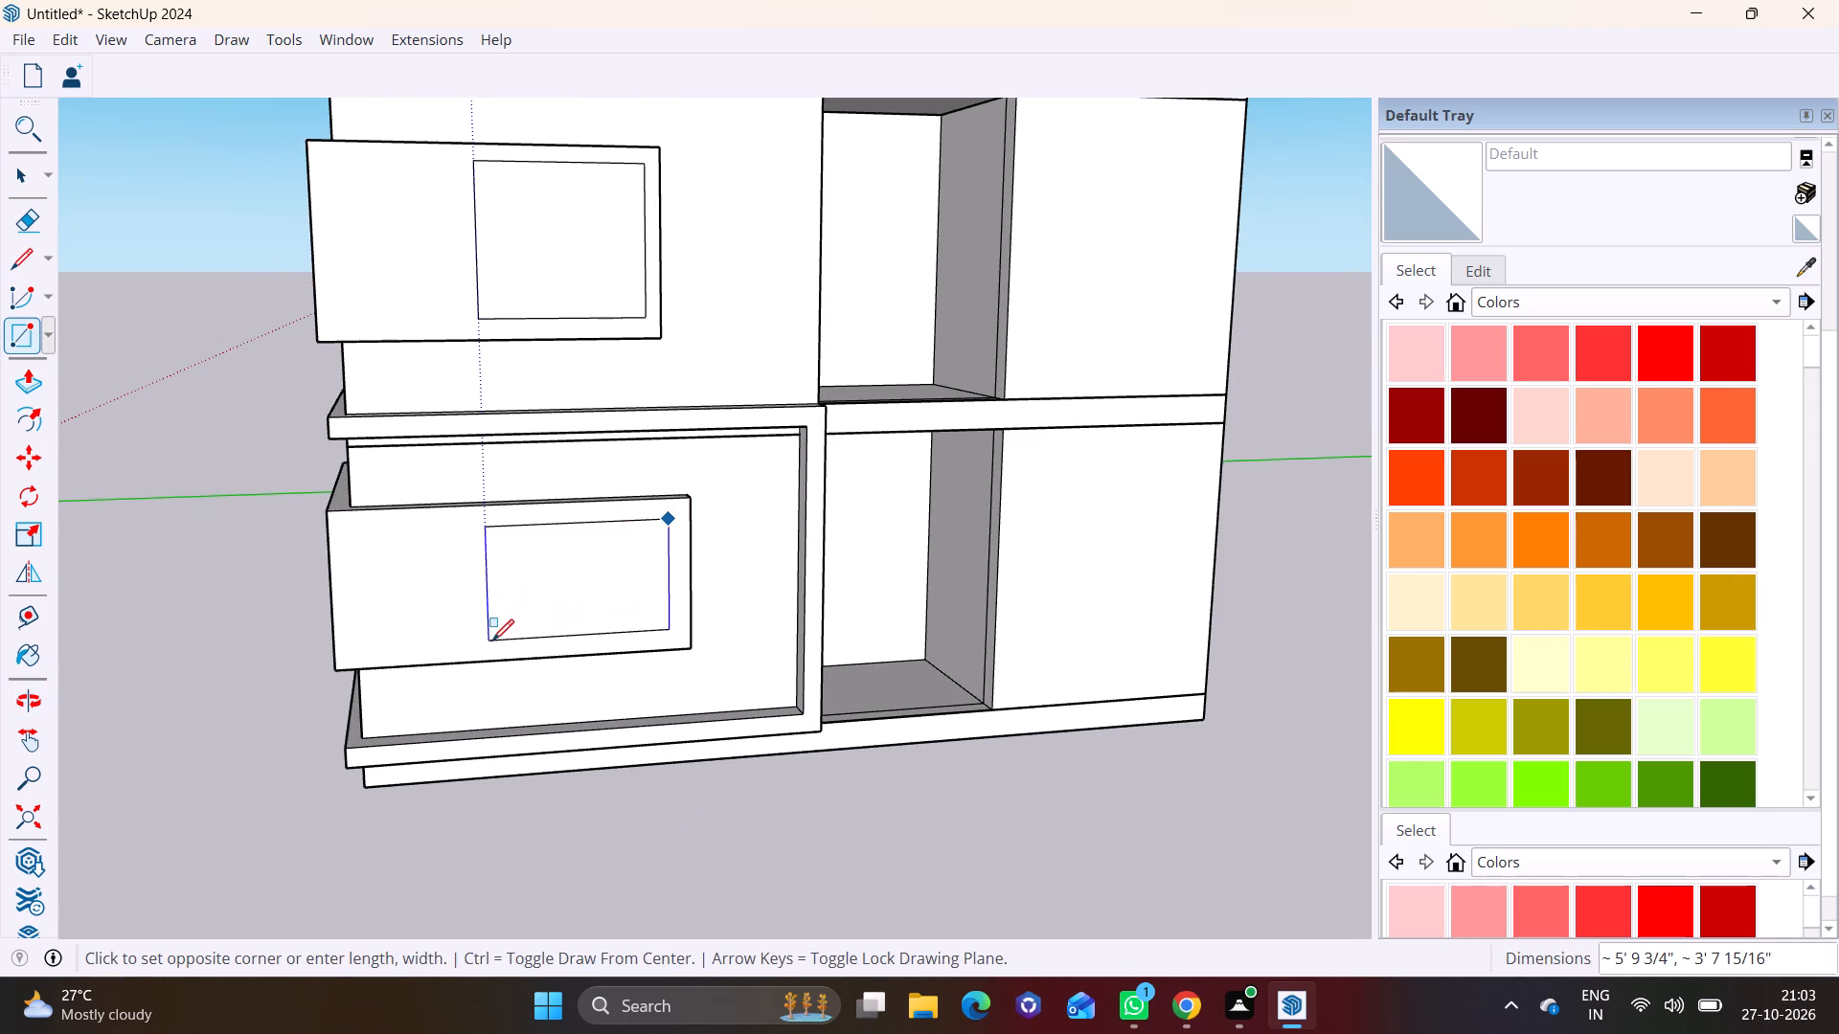
pyautogui.click(492, 641)
pyautogui.scroll(-2, 573, 574)
pyautogui.press('space')
# Draw a rectangle on the fifth-storey panel's left-hand face, slightly inset from its outer end and from its top and bottom edges.
pyautogui.scroll(-6, 573, 574)
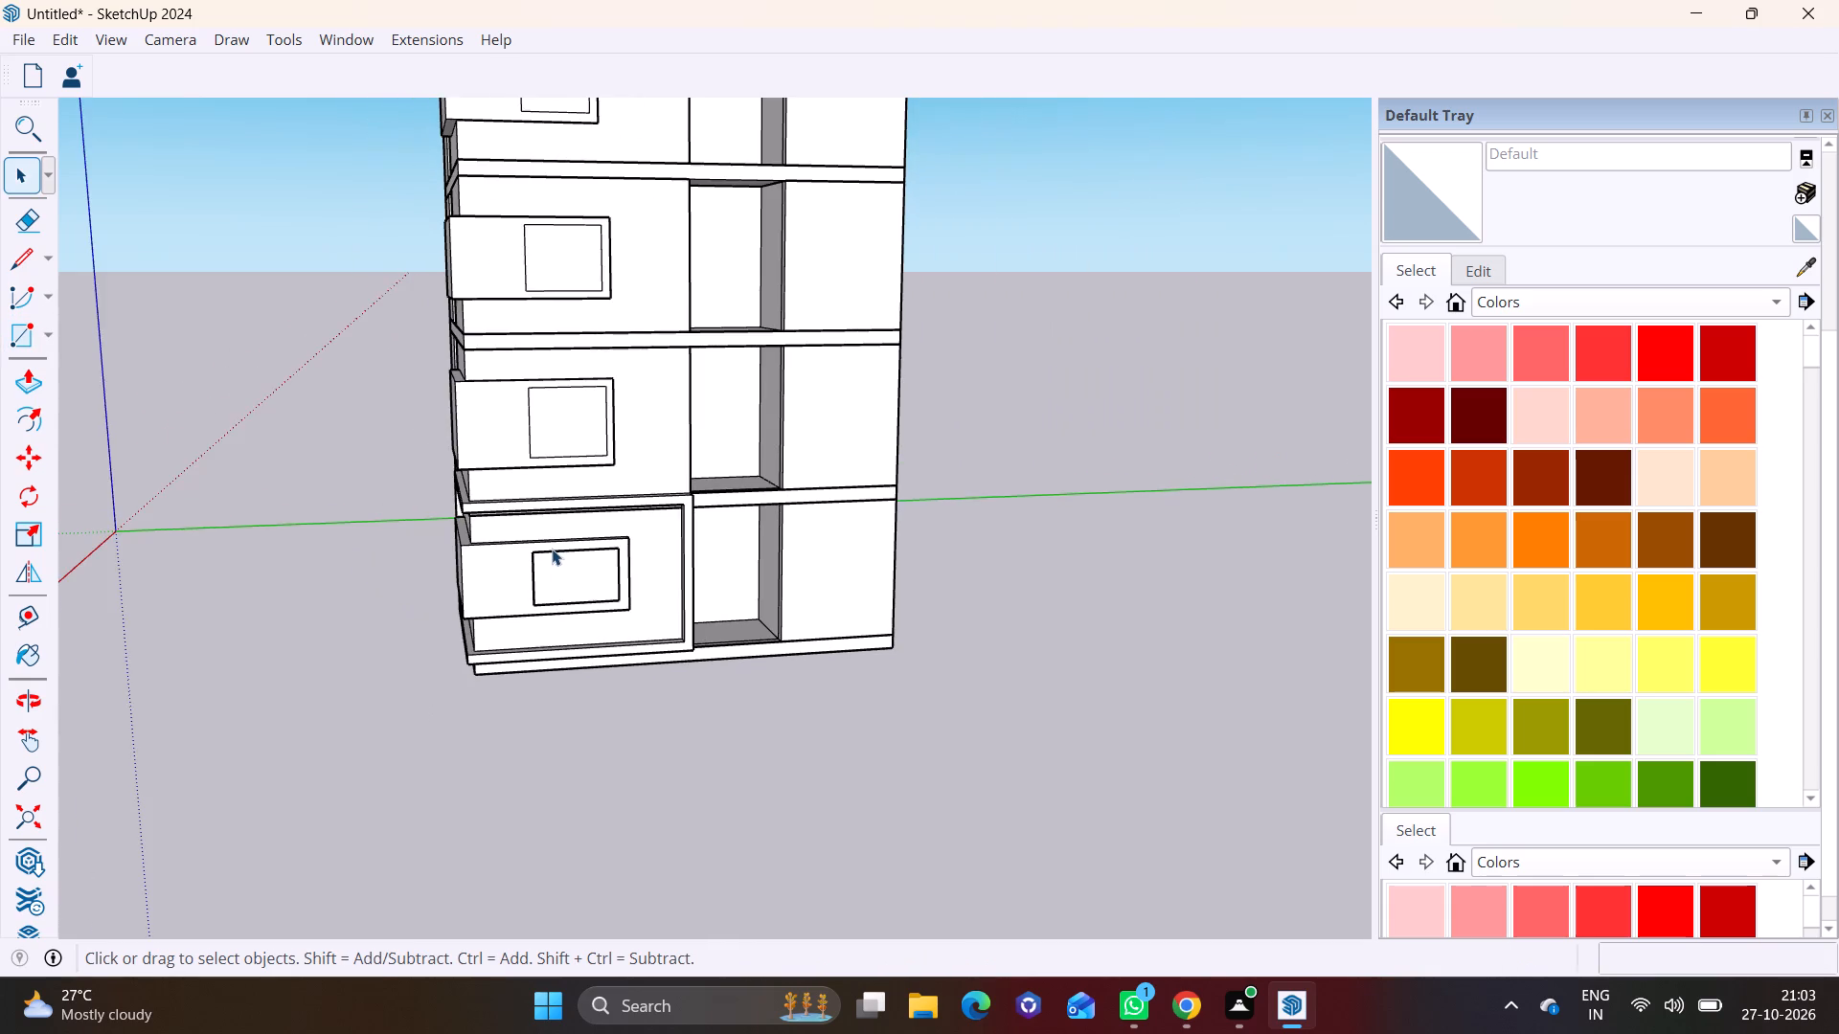
pyautogui.moveTo(552, 549); pyautogui.dragTo(943, 549, button='middle')
pyautogui.keyDown('shift'); pyautogui.moveTo(559, 394); pyautogui.dragTo(503, 584, button='middle'); pyautogui.keyUp('shift')
pyautogui.moveTo(504, 592); pyautogui.dragTo(882, 545, button='middle')
pyautogui.keyDown('shift'); pyautogui.moveTo(576, 259); pyautogui.dragTo(501, 592, button='middle'); pyautogui.keyUp('shift')
pyautogui.keyDown('shift'); pyautogui.moveTo(501, 329); pyautogui.dragTo(424, 505, button='middle'); pyautogui.keyUp('shift')
pyautogui.scroll(7, 422, 505)
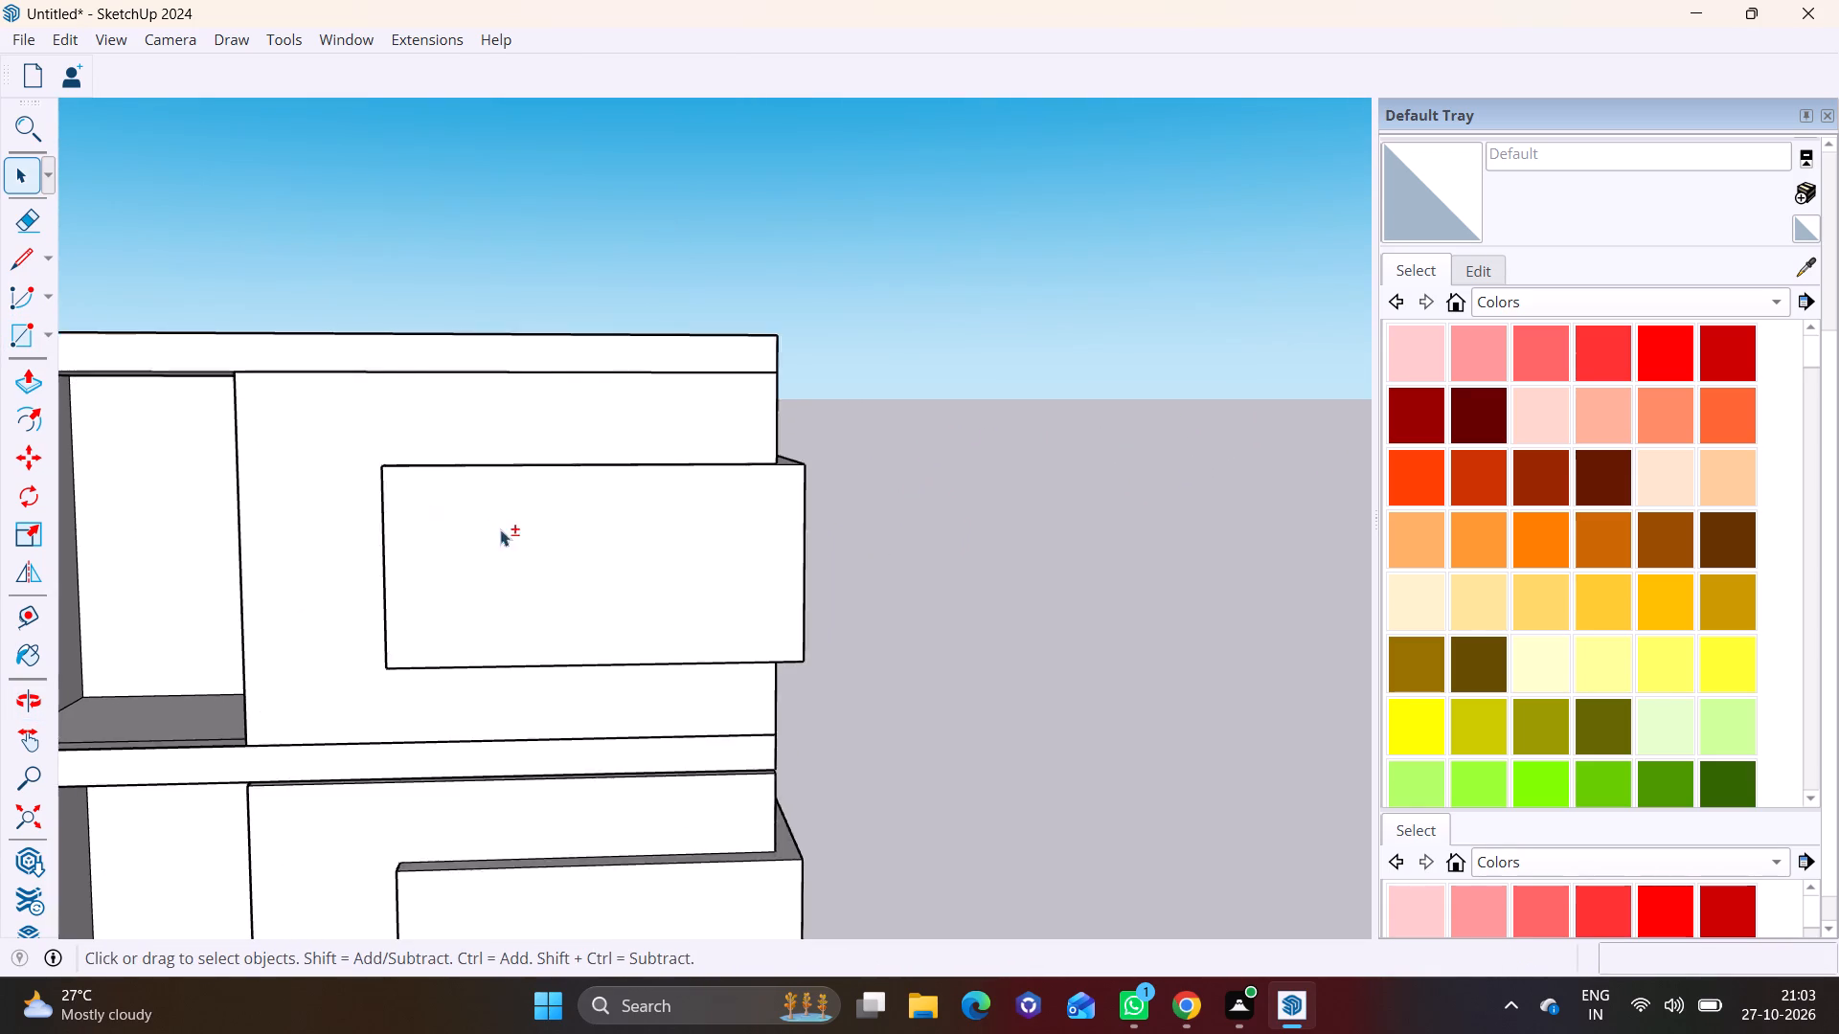
pyautogui.keyDown('shift'); pyautogui.moveTo(500, 529); pyautogui.dragTo(489, 344, button='middle'); pyautogui.keyUp('shift')
pyautogui.click(44, 331)
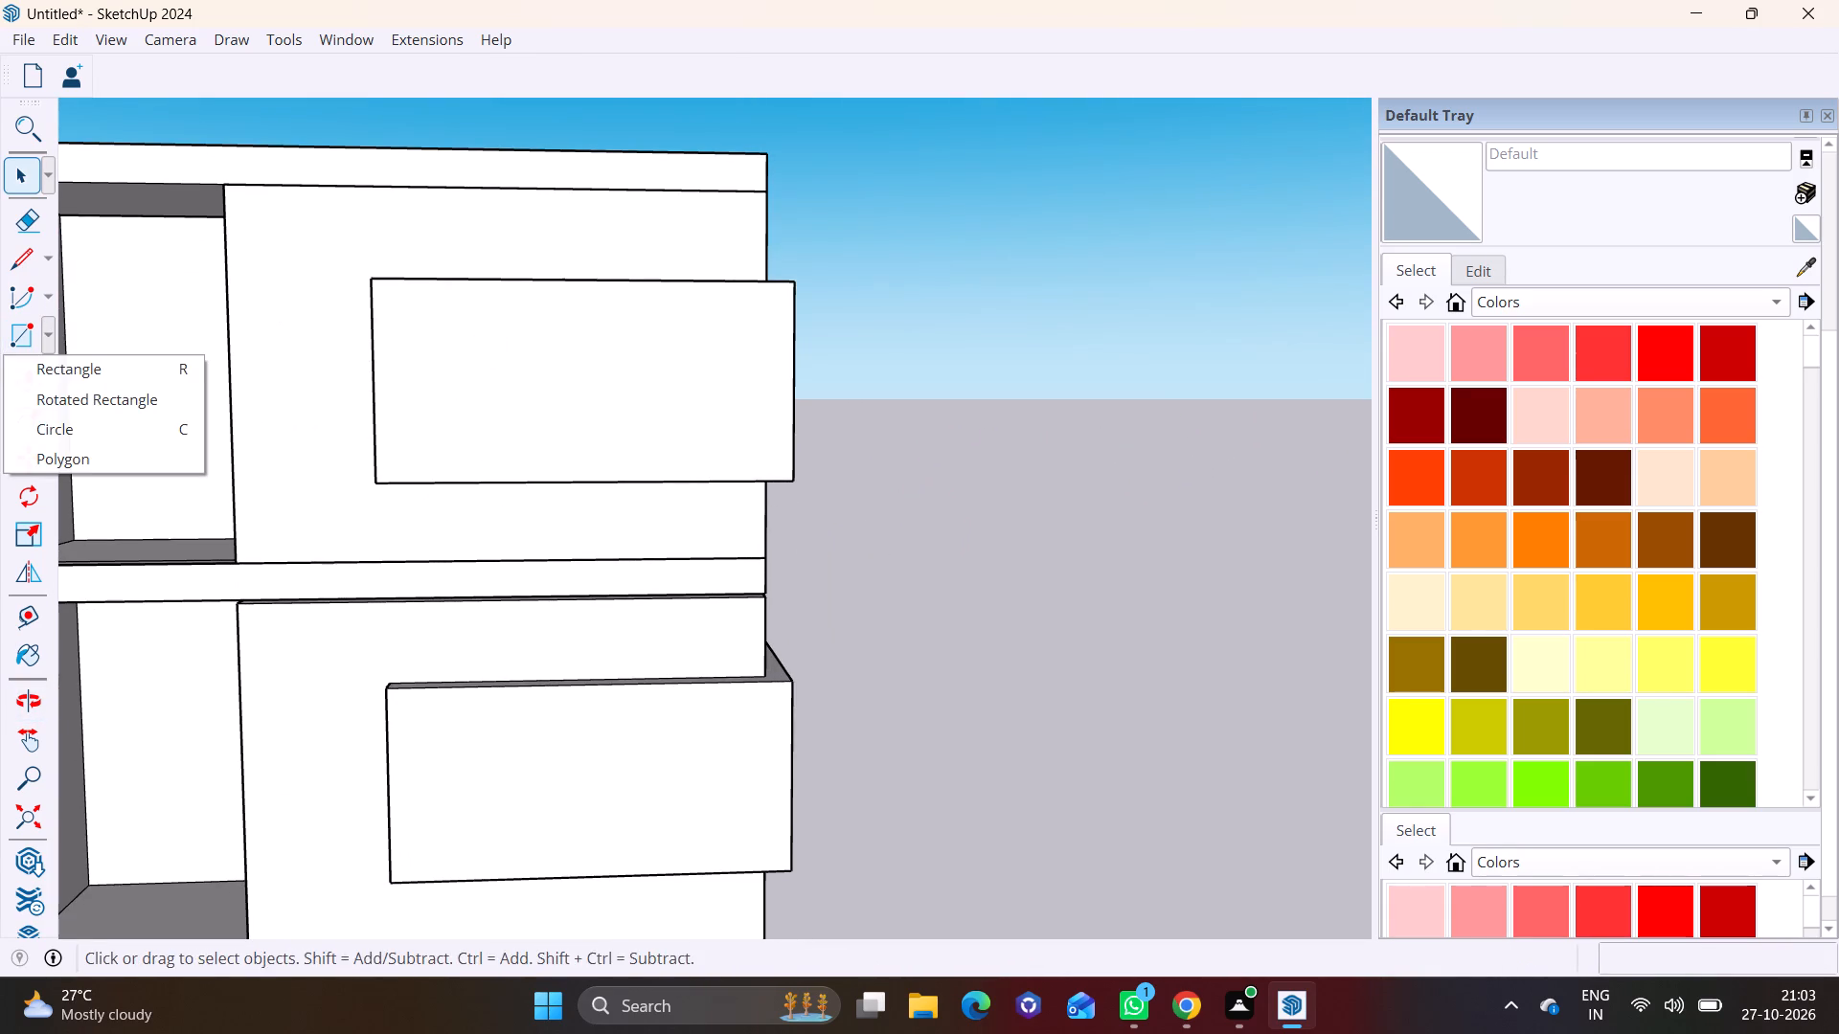
pyautogui.click(78, 371)
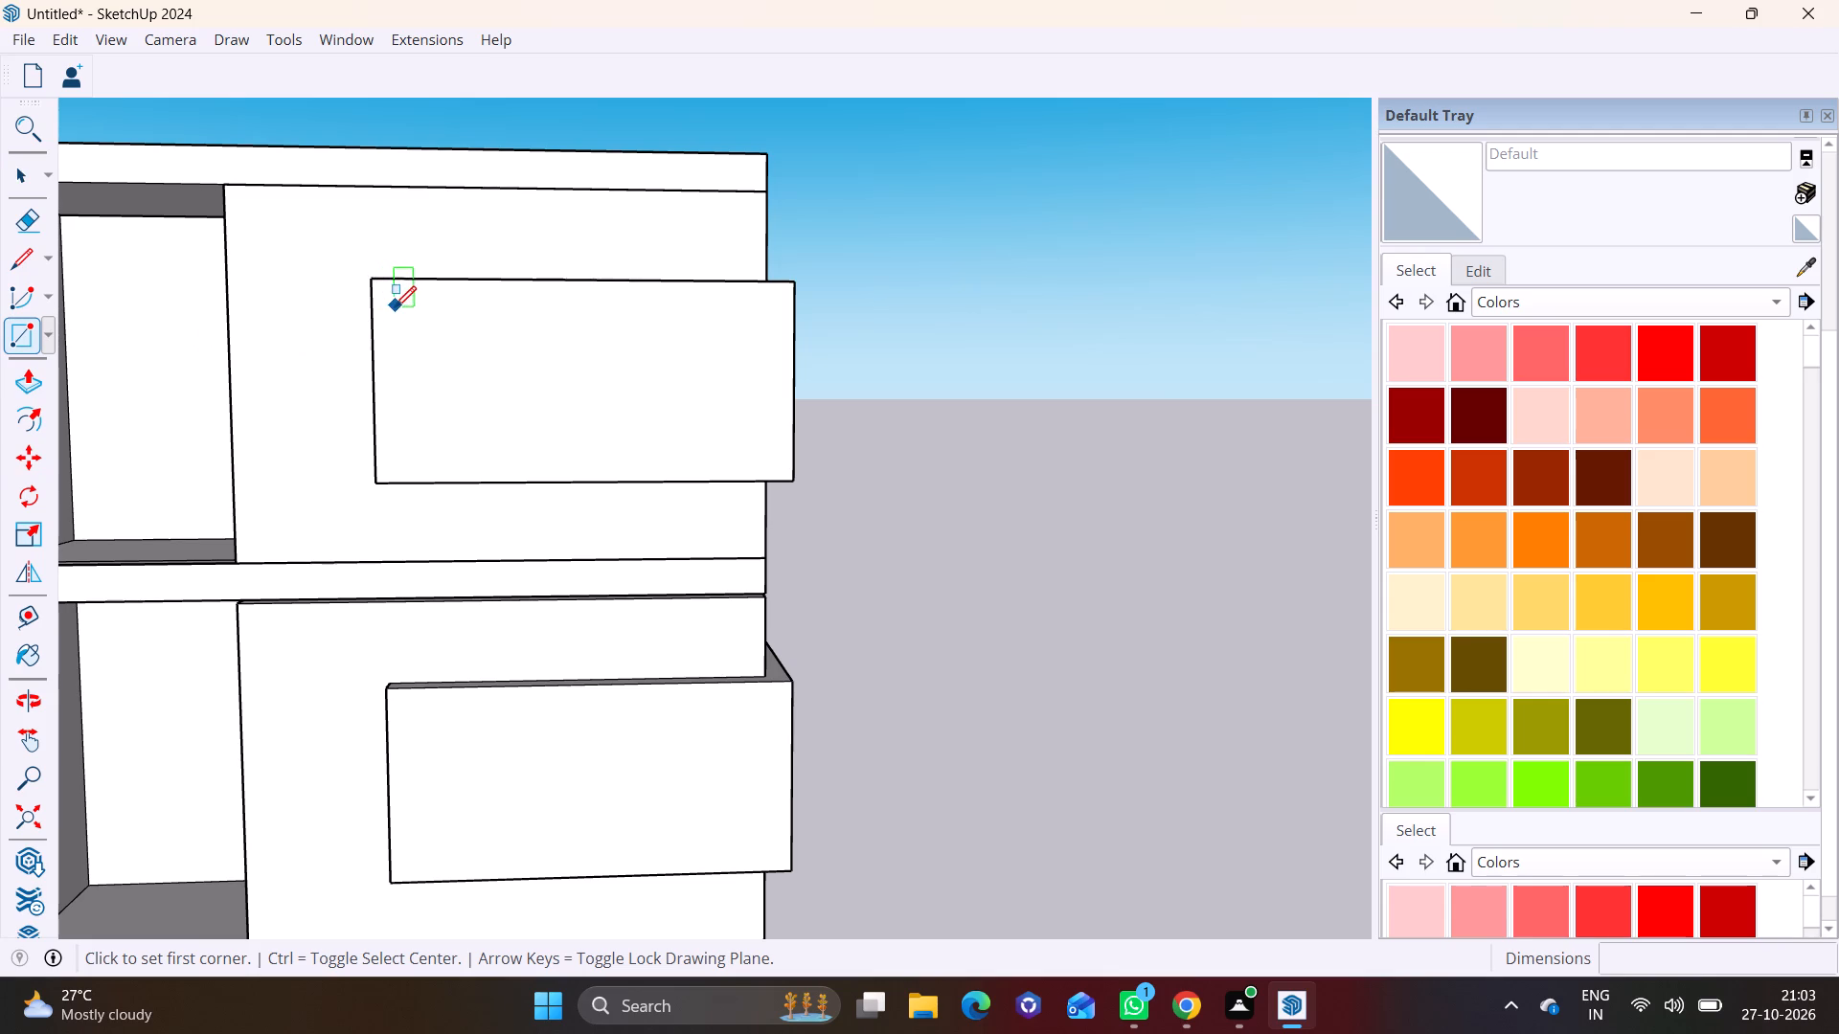
pyautogui.click(401, 305)
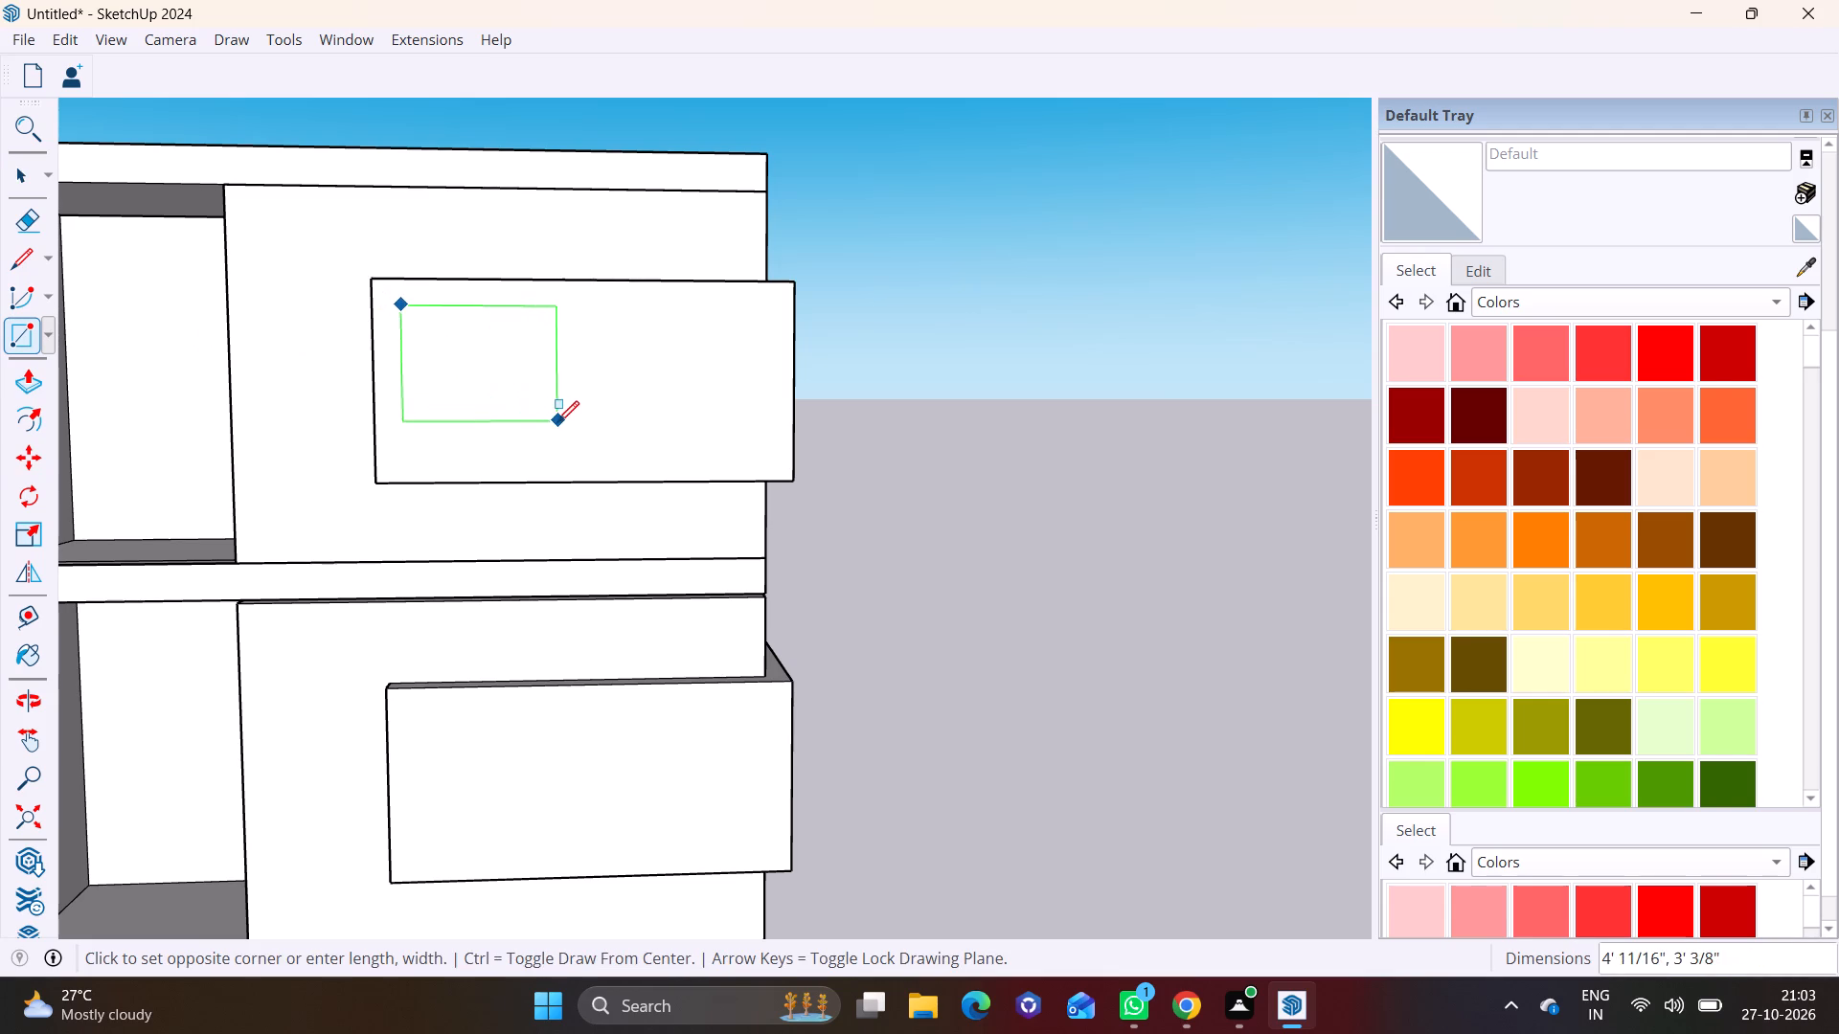
pyautogui.click(584, 463)
# Draw a rectangle about 5' 1" wide by 4' 3" high on the fourth-storey panel's left-hand face, slightly inset from its outer end.
pyautogui.scroll(-1, 739, 622)
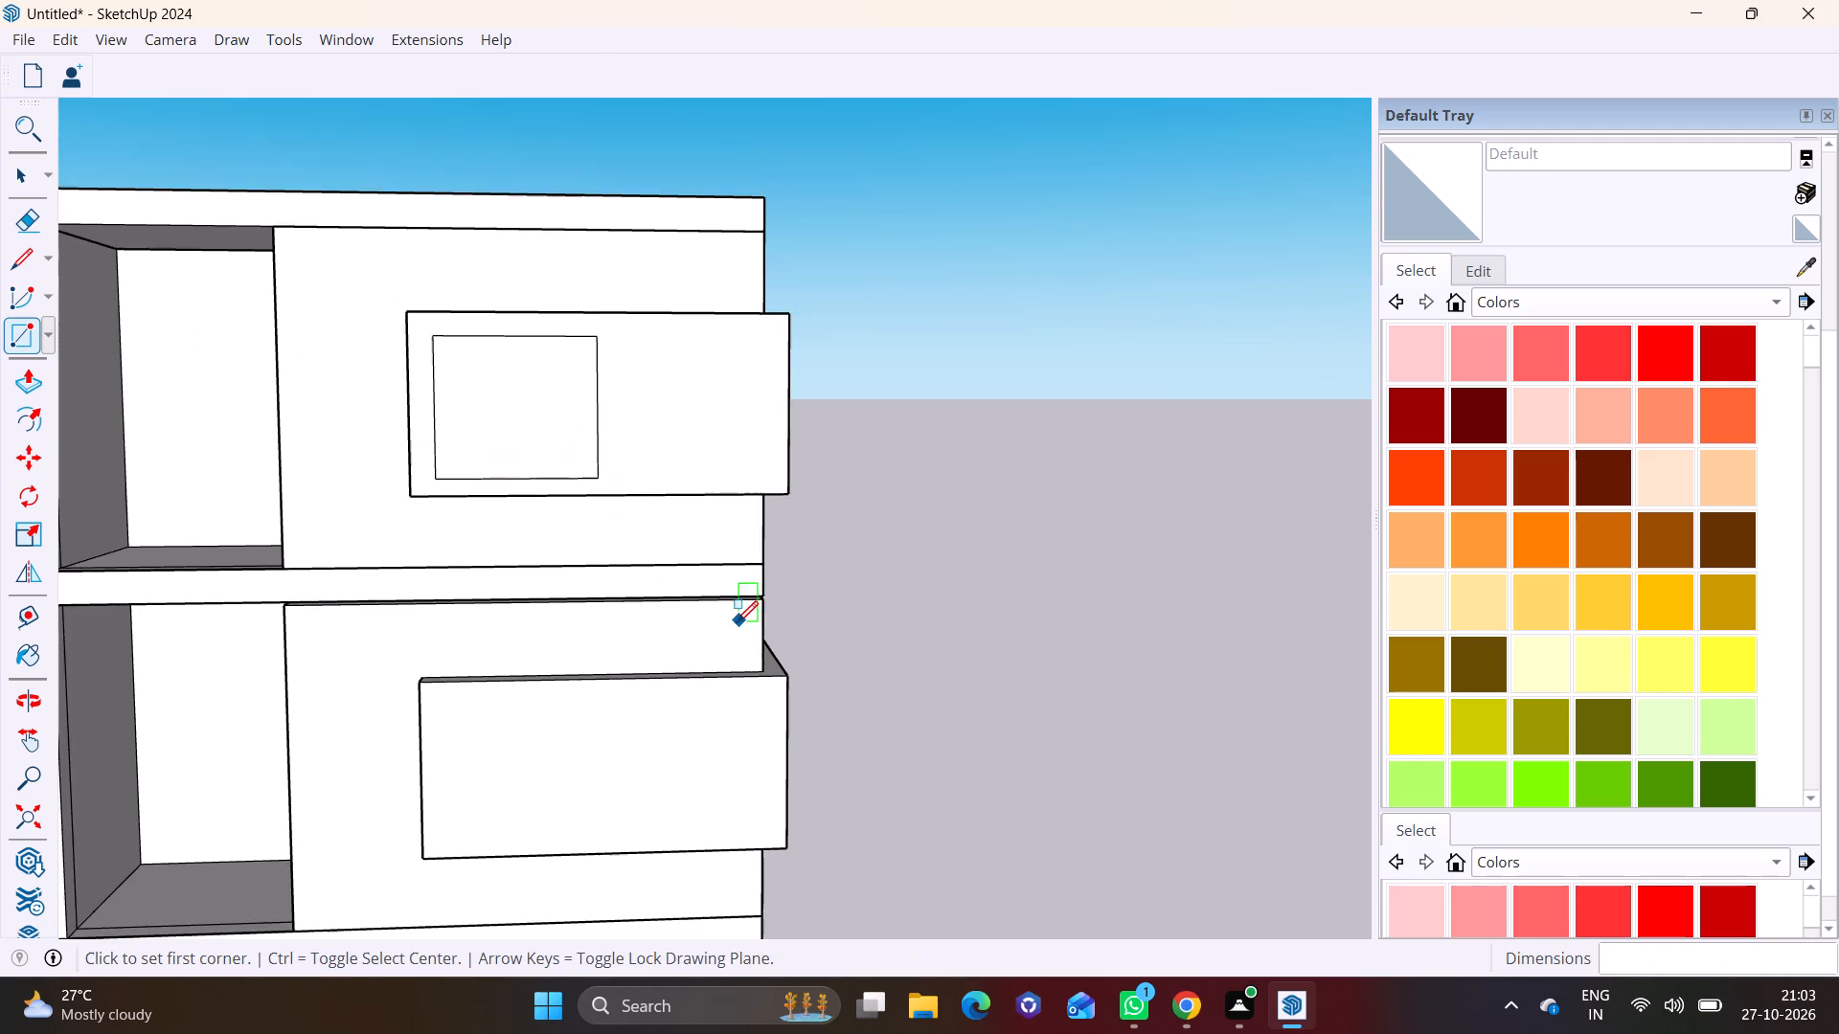
pyautogui.moveTo(736, 616); pyautogui.dragTo(690, 335, button='middle')
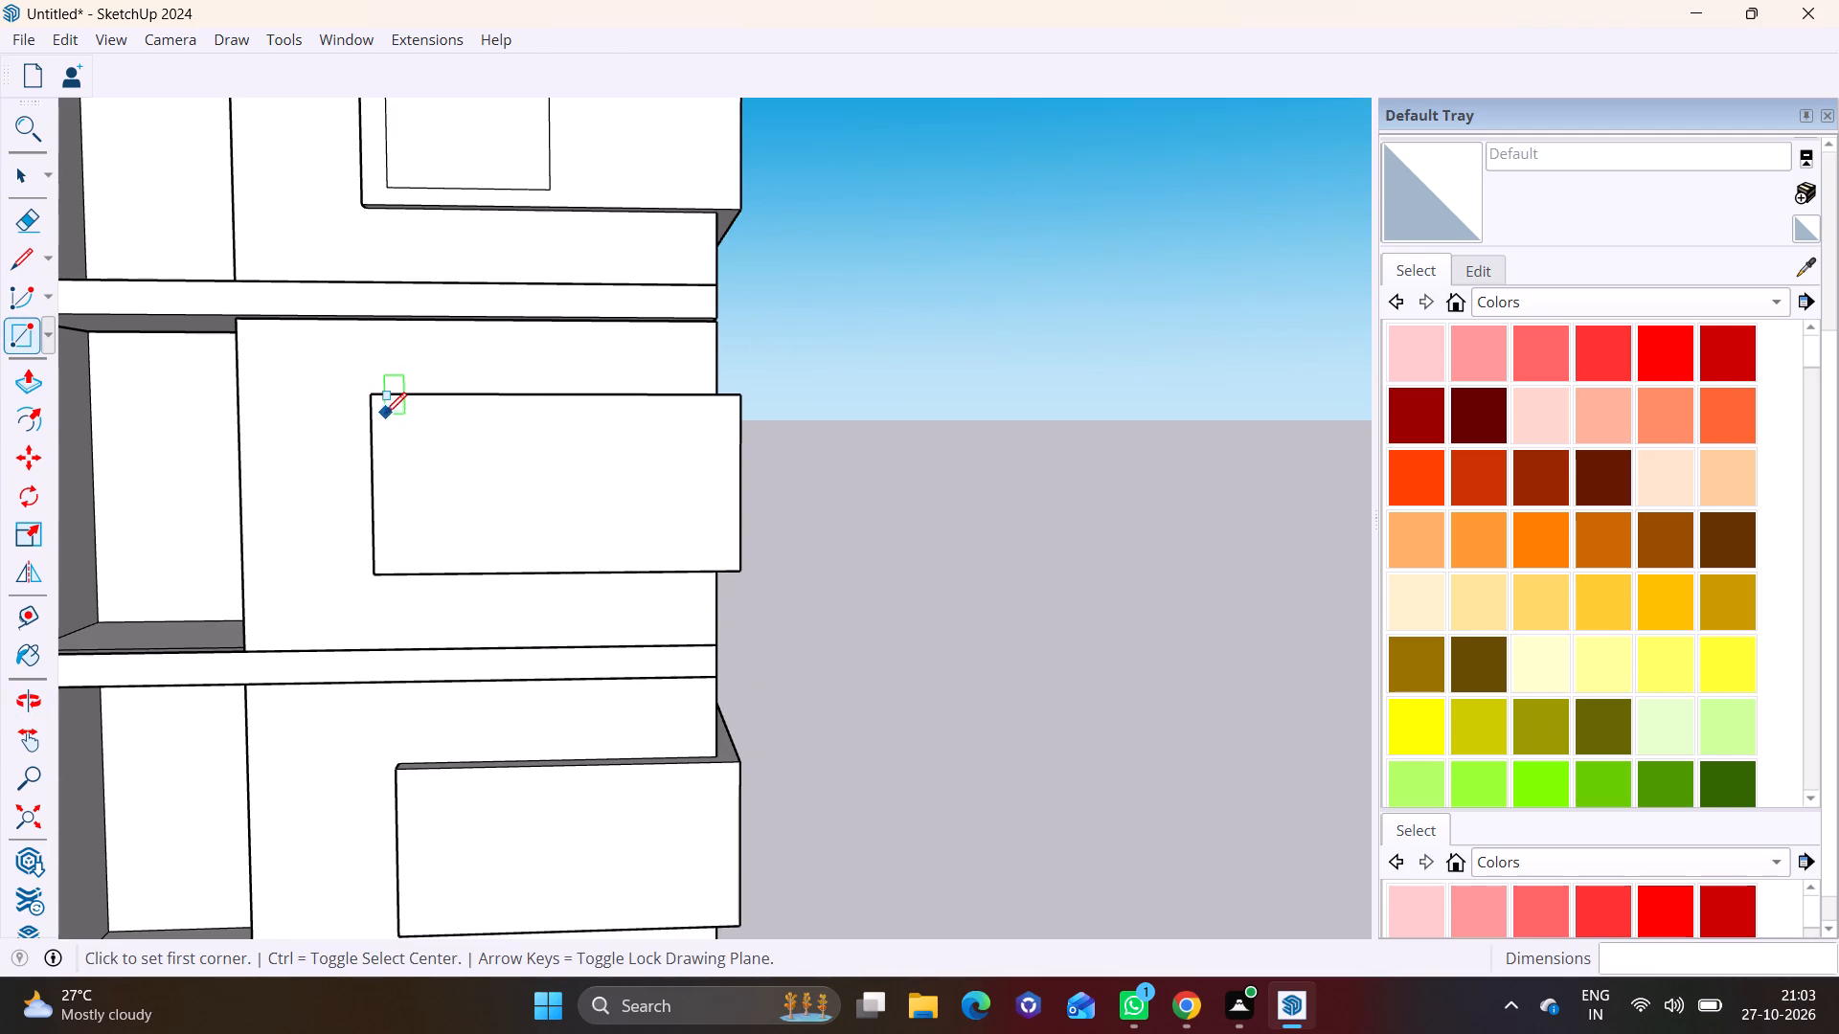
pyautogui.click(385, 414)
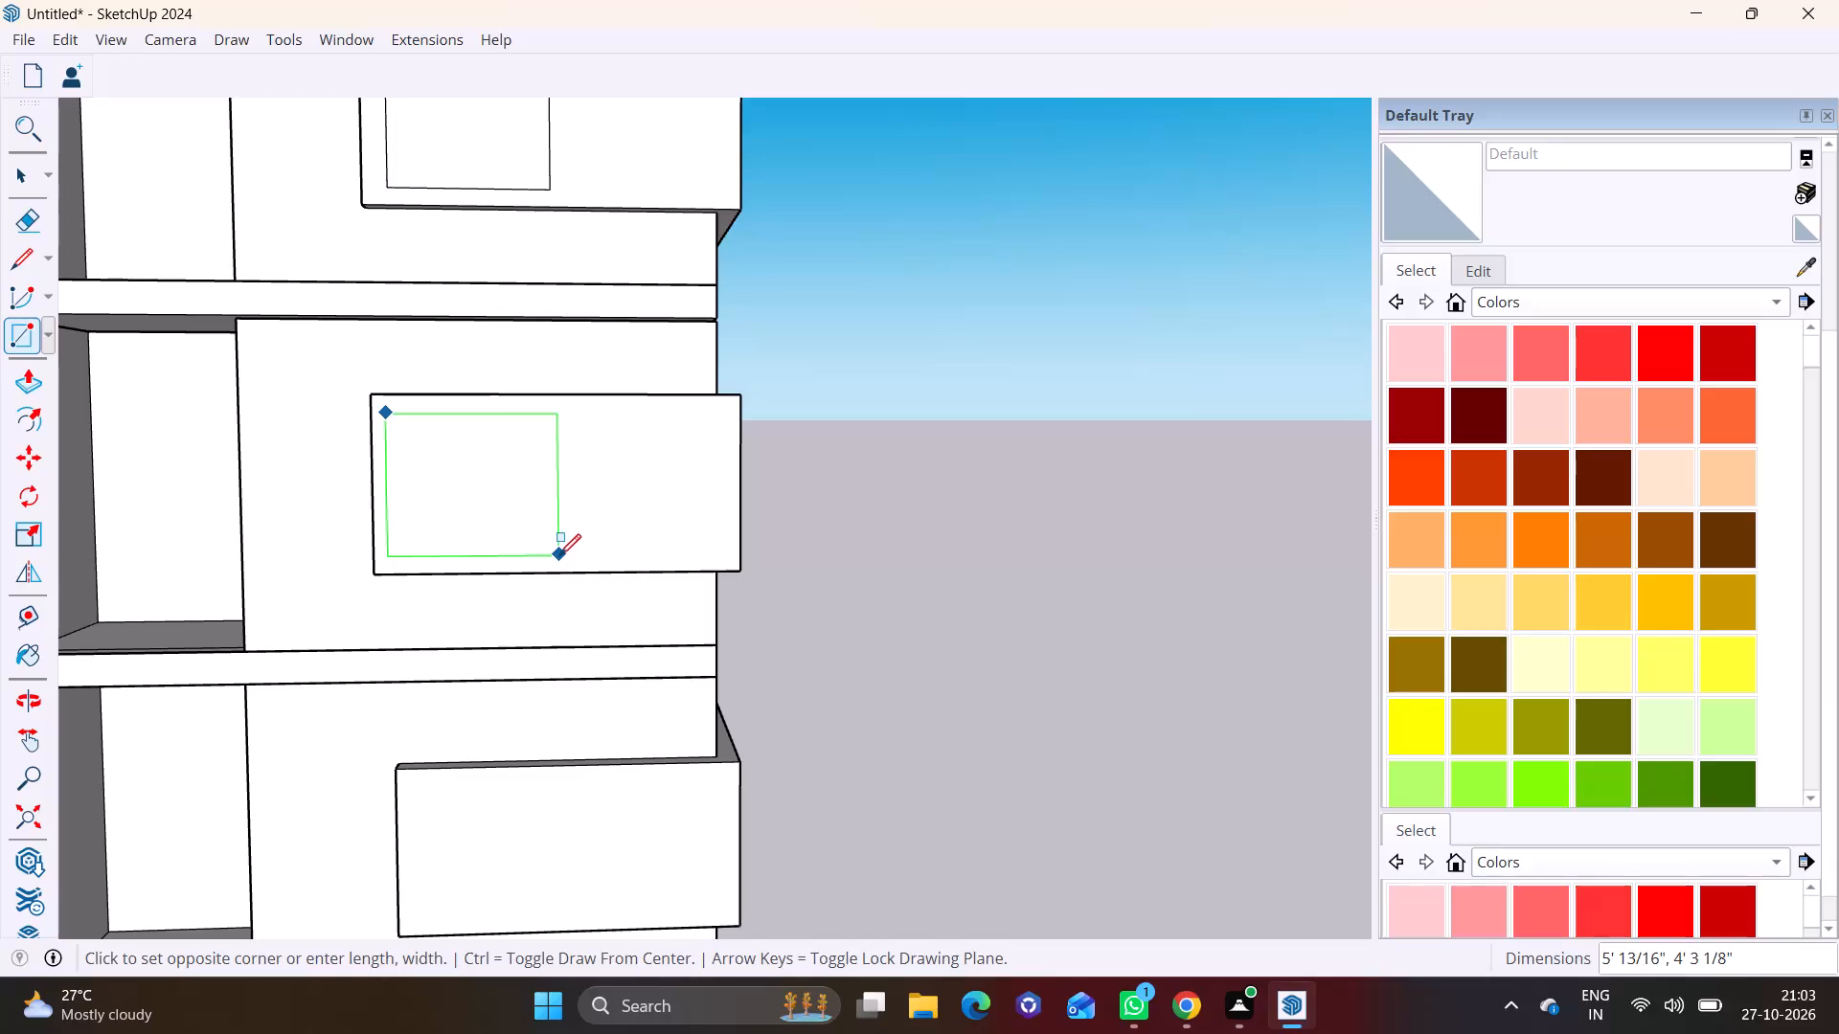
pyautogui.click(561, 554)
# Draw a rectangle about 4' 9" wide by 4' 3" high on the third-storey panel's left-hand face, slightly inset from its outer end.
pyautogui.keyDown('shift'); pyautogui.moveTo(733, 723); pyautogui.dragTo(797, 373, button='middle'); pyautogui.keyUp('shift')
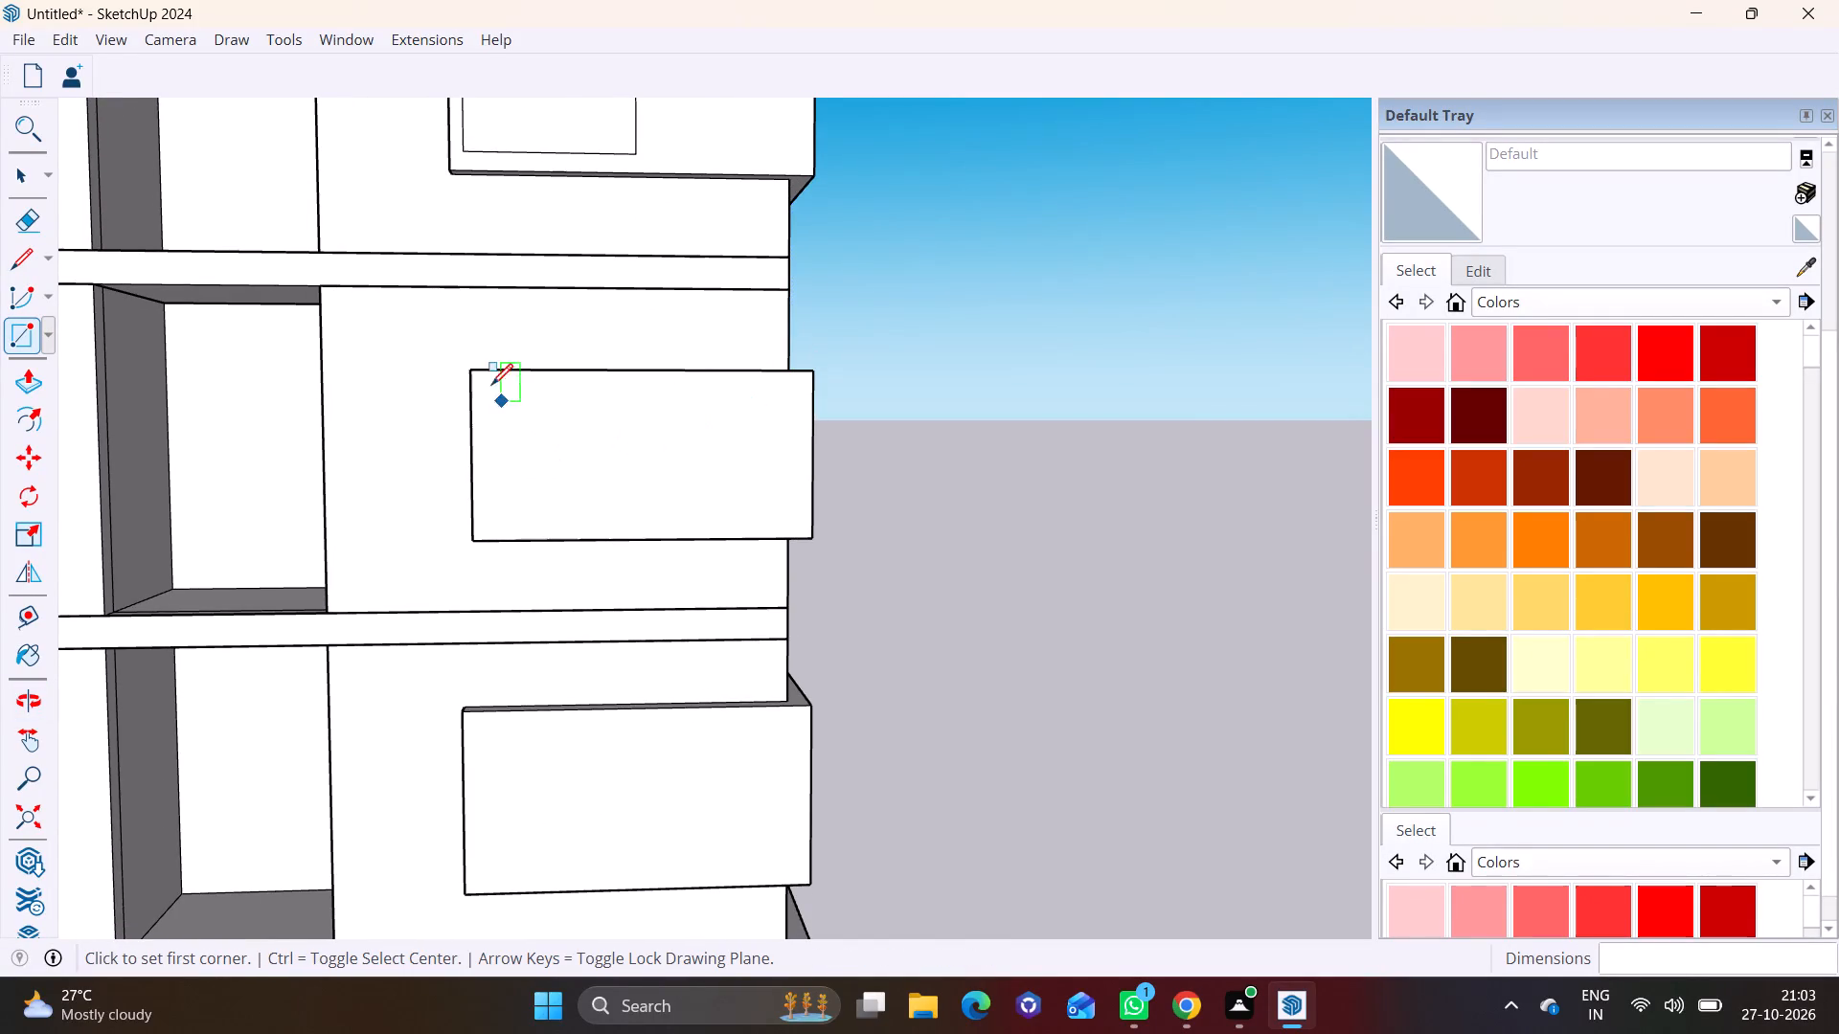
pyautogui.click(489, 388)
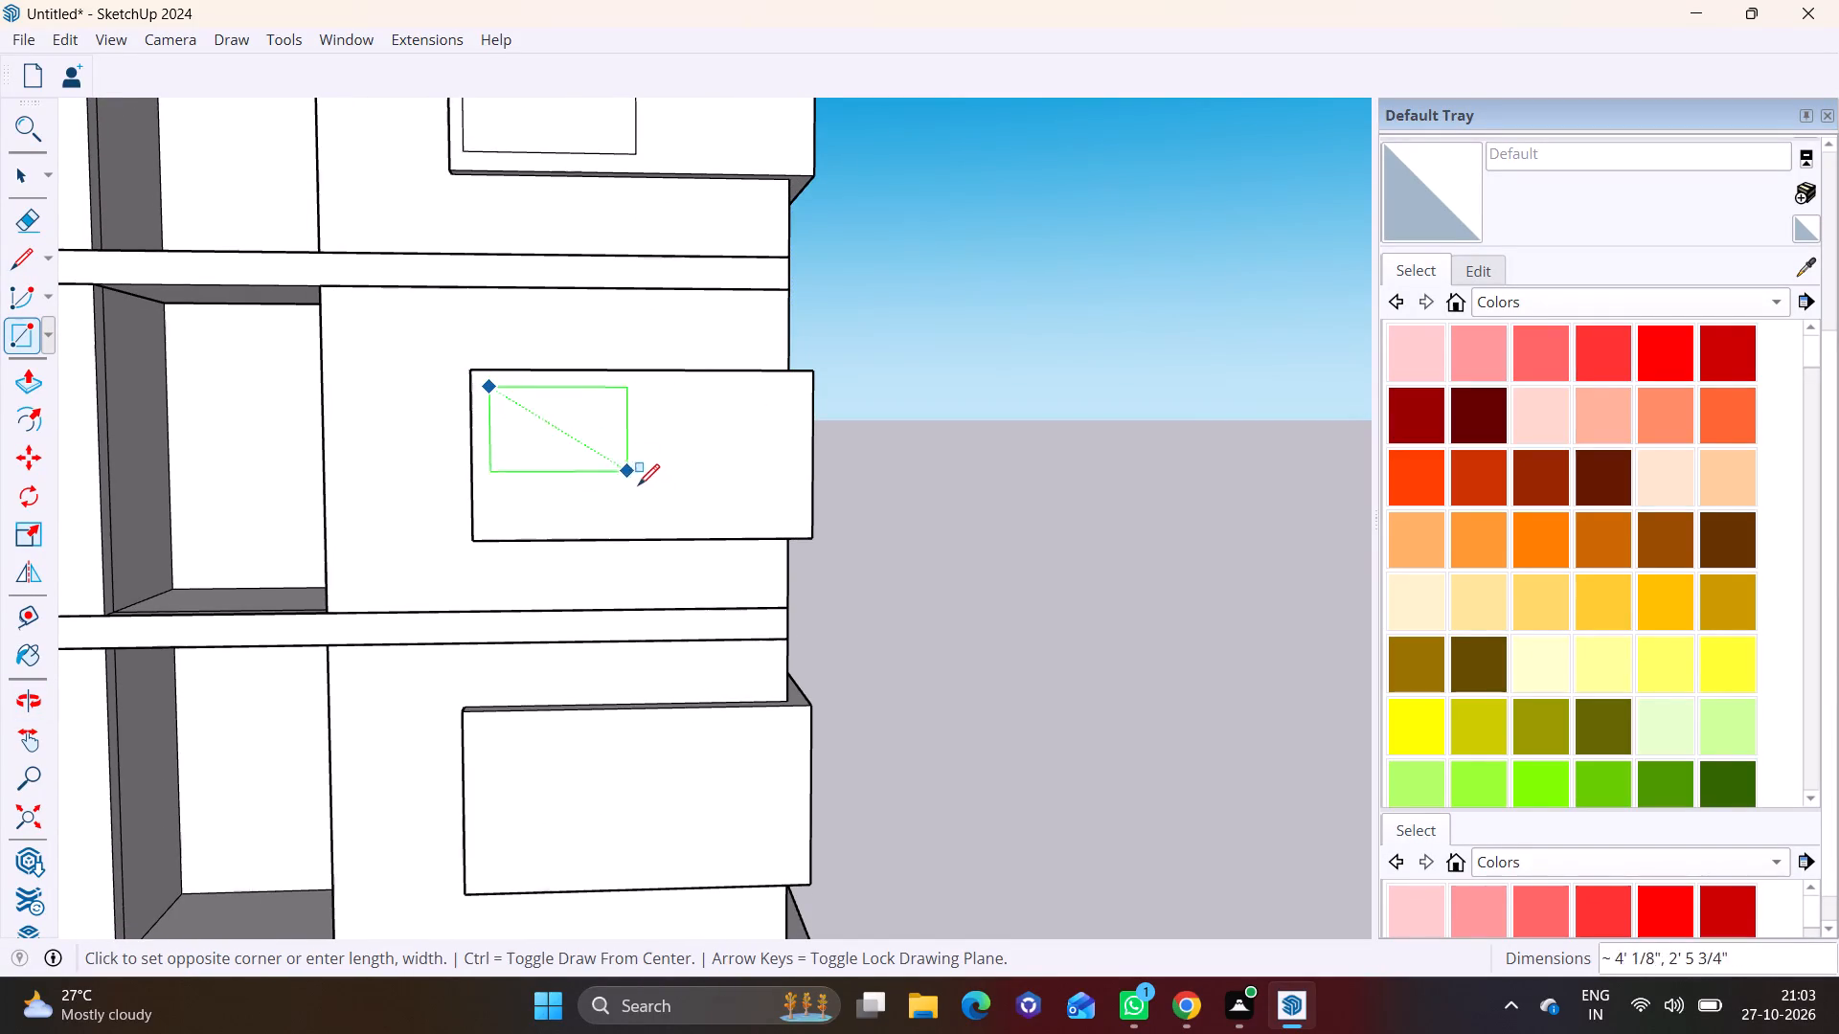
pyautogui.click(647, 528)
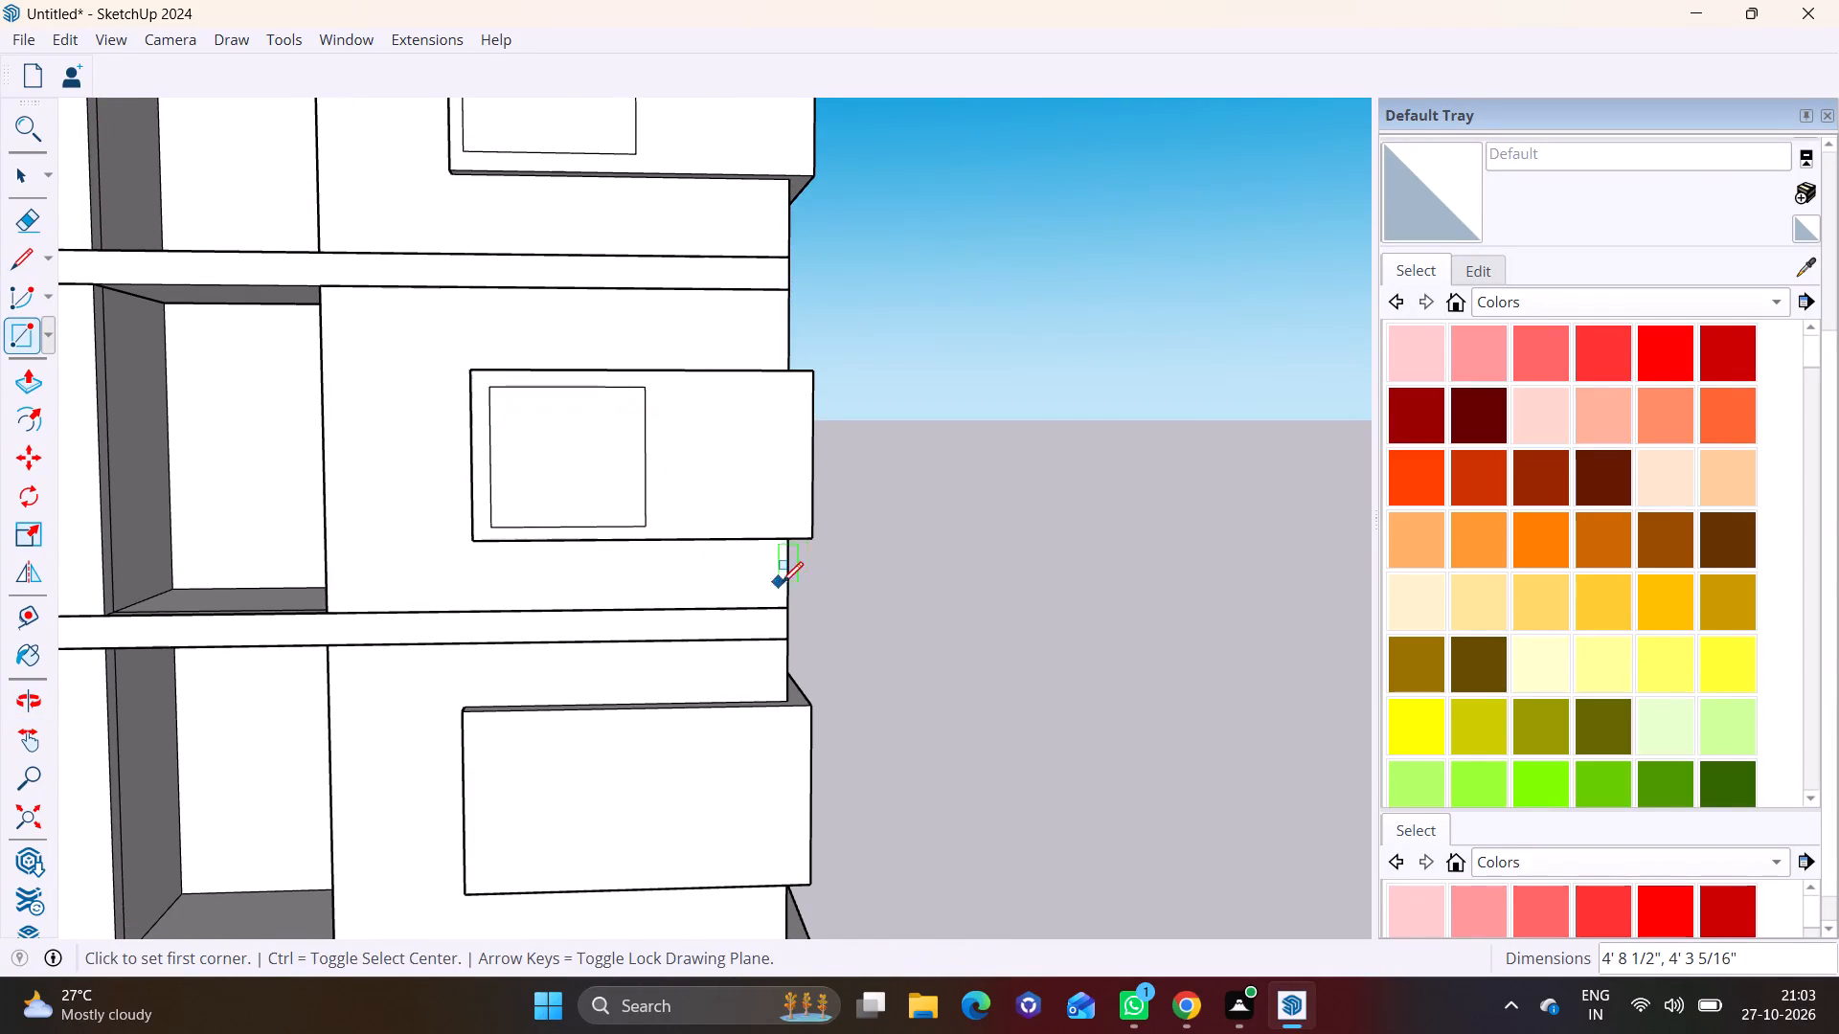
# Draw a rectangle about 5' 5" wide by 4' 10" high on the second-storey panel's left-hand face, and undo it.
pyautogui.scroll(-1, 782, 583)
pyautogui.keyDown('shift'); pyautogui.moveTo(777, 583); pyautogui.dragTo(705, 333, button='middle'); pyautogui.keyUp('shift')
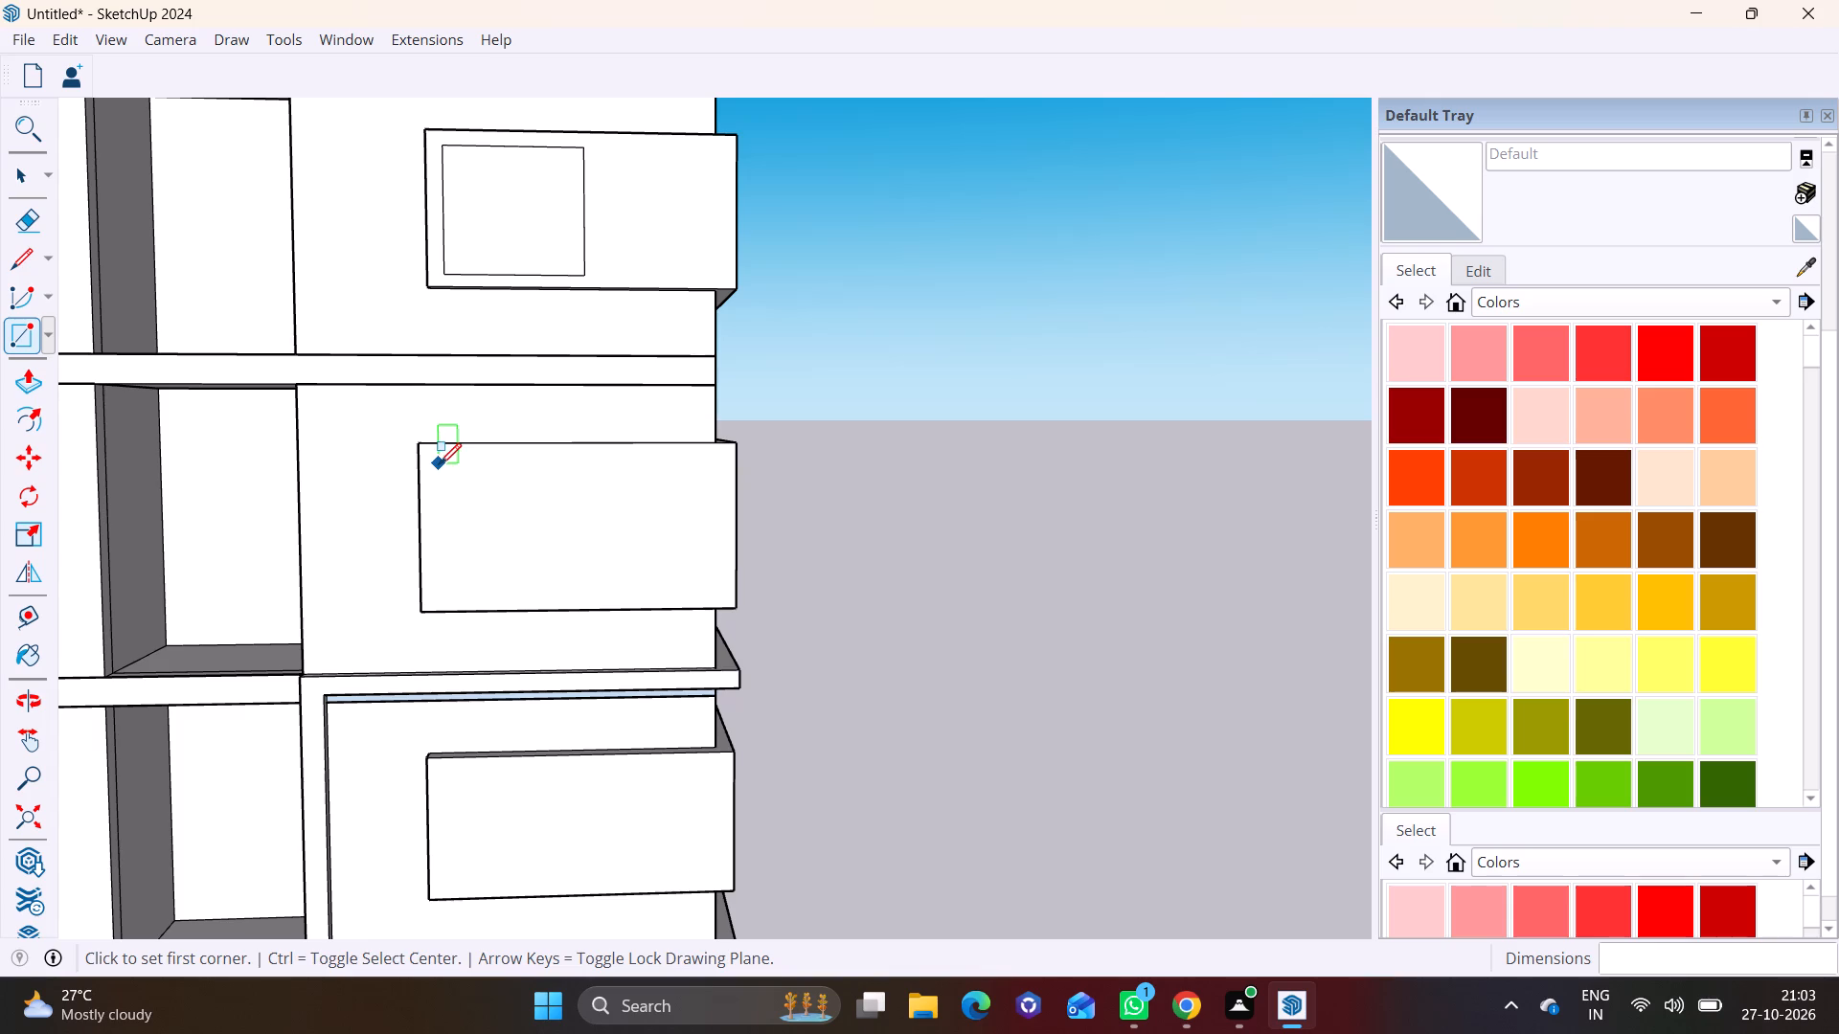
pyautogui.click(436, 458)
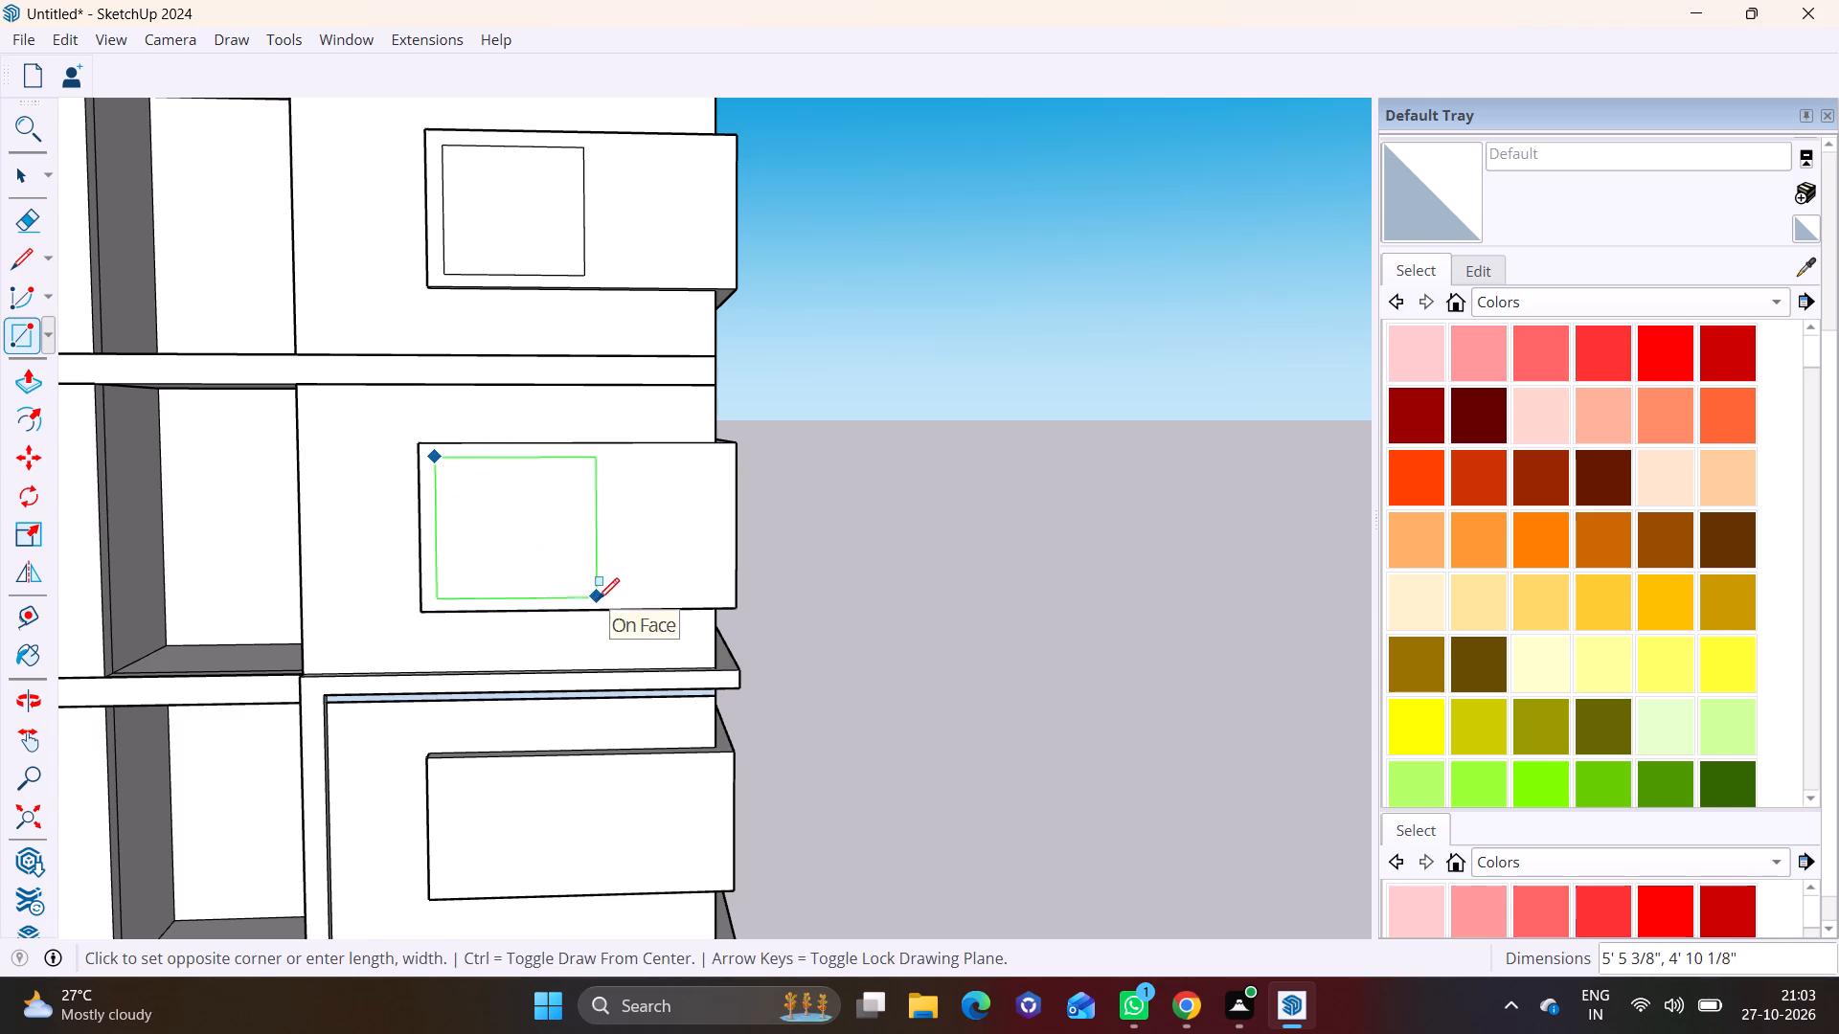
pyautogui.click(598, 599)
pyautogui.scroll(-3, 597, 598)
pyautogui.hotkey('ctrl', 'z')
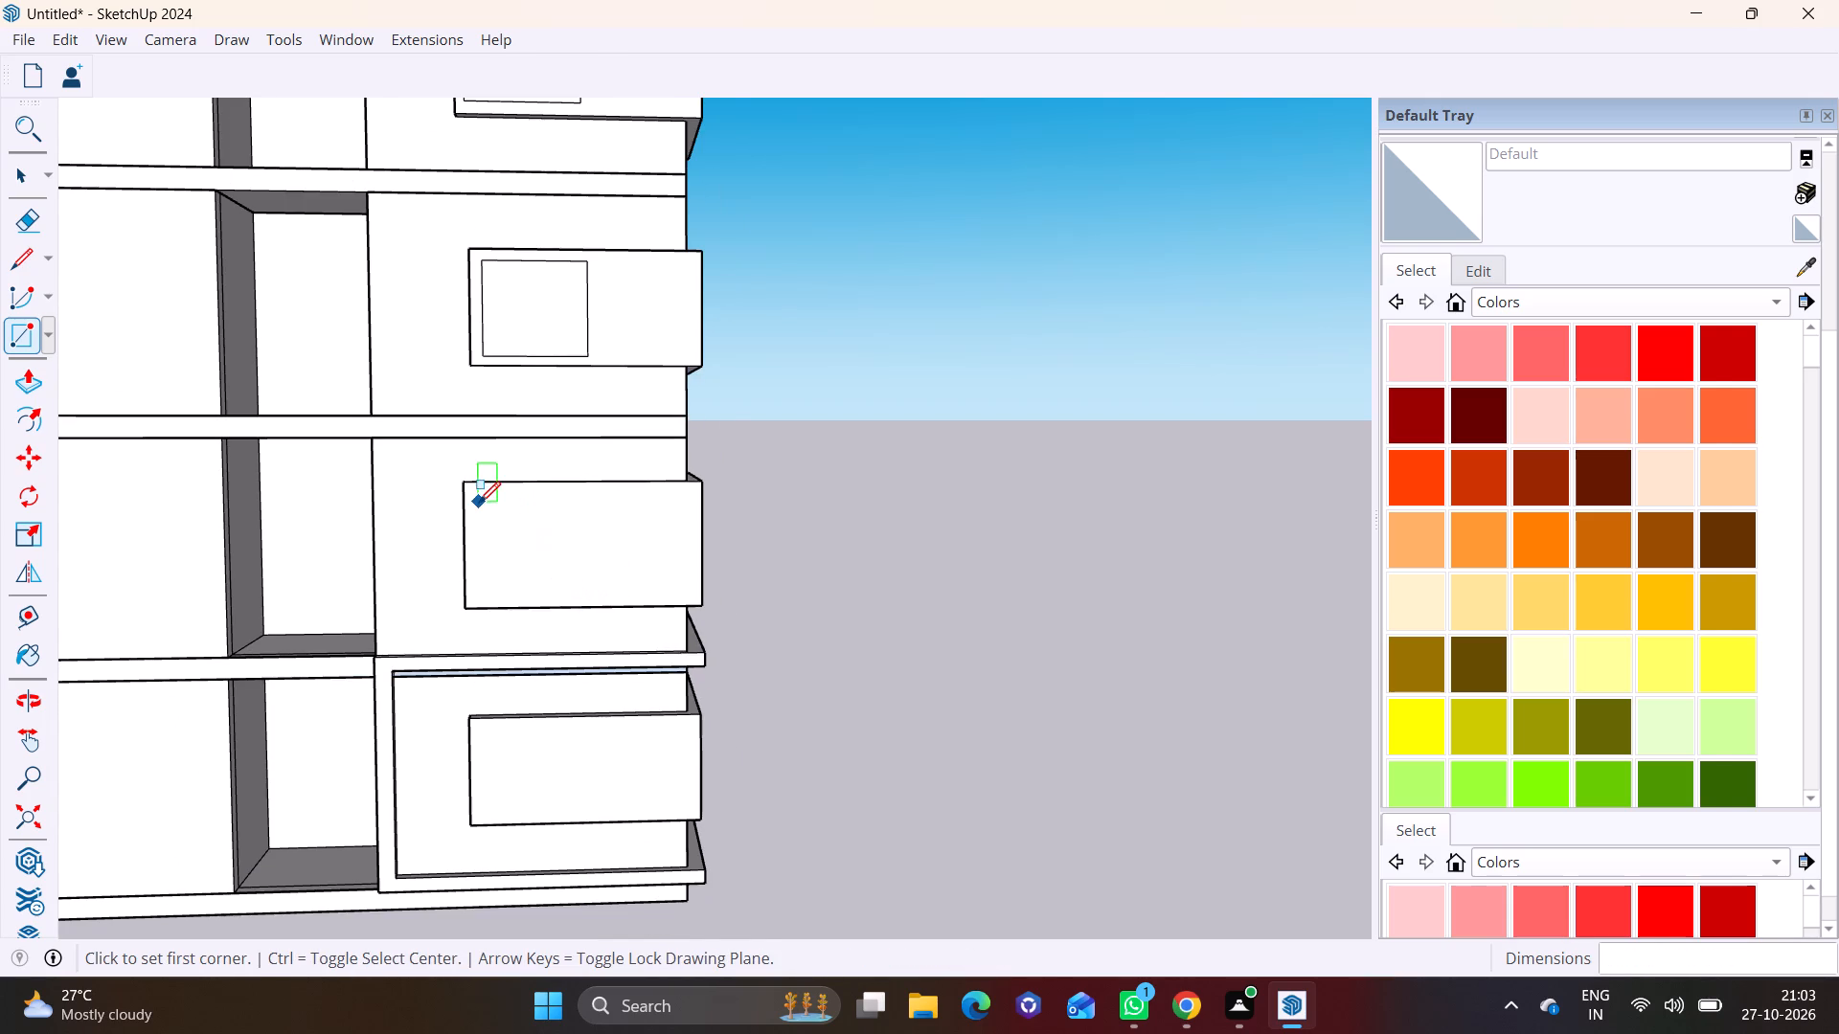
# Draw a rectangle on the second-storey panel's left-hand face, inset slightly from its outer end and from its top and bottom edges.
pyautogui.scroll(3, 479, 503)
pyautogui.click(479, 497)
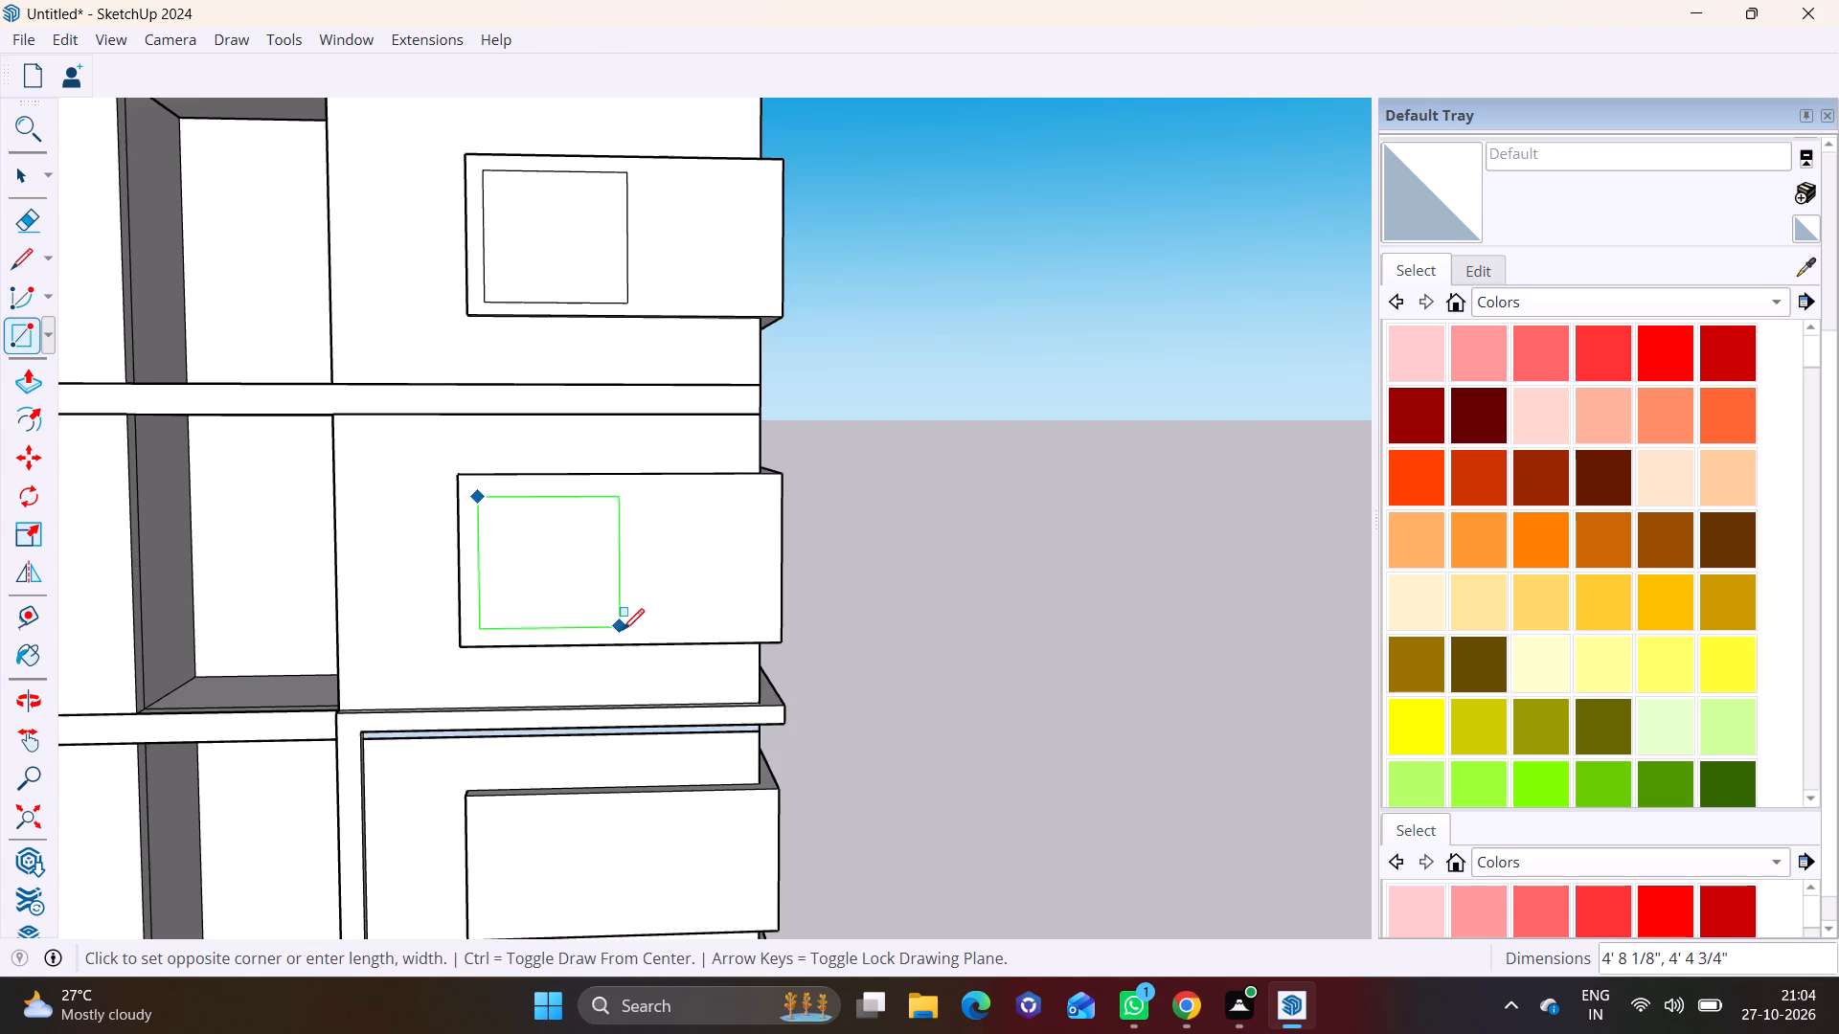
pyautogui.click(641, 628)
# Draw a rectangle on the ground-storey panel's left-hand face, slightly inset from its outer end and from its top and bottom edges.
pyautogui.scroll(-1, 637, 643)
pyautogui.keyDown('shift'); pyautogui.moveTo(683, 696); pyautogui.dragTo(673, 684, button='middle'); pyautogui.keyUp('shift')
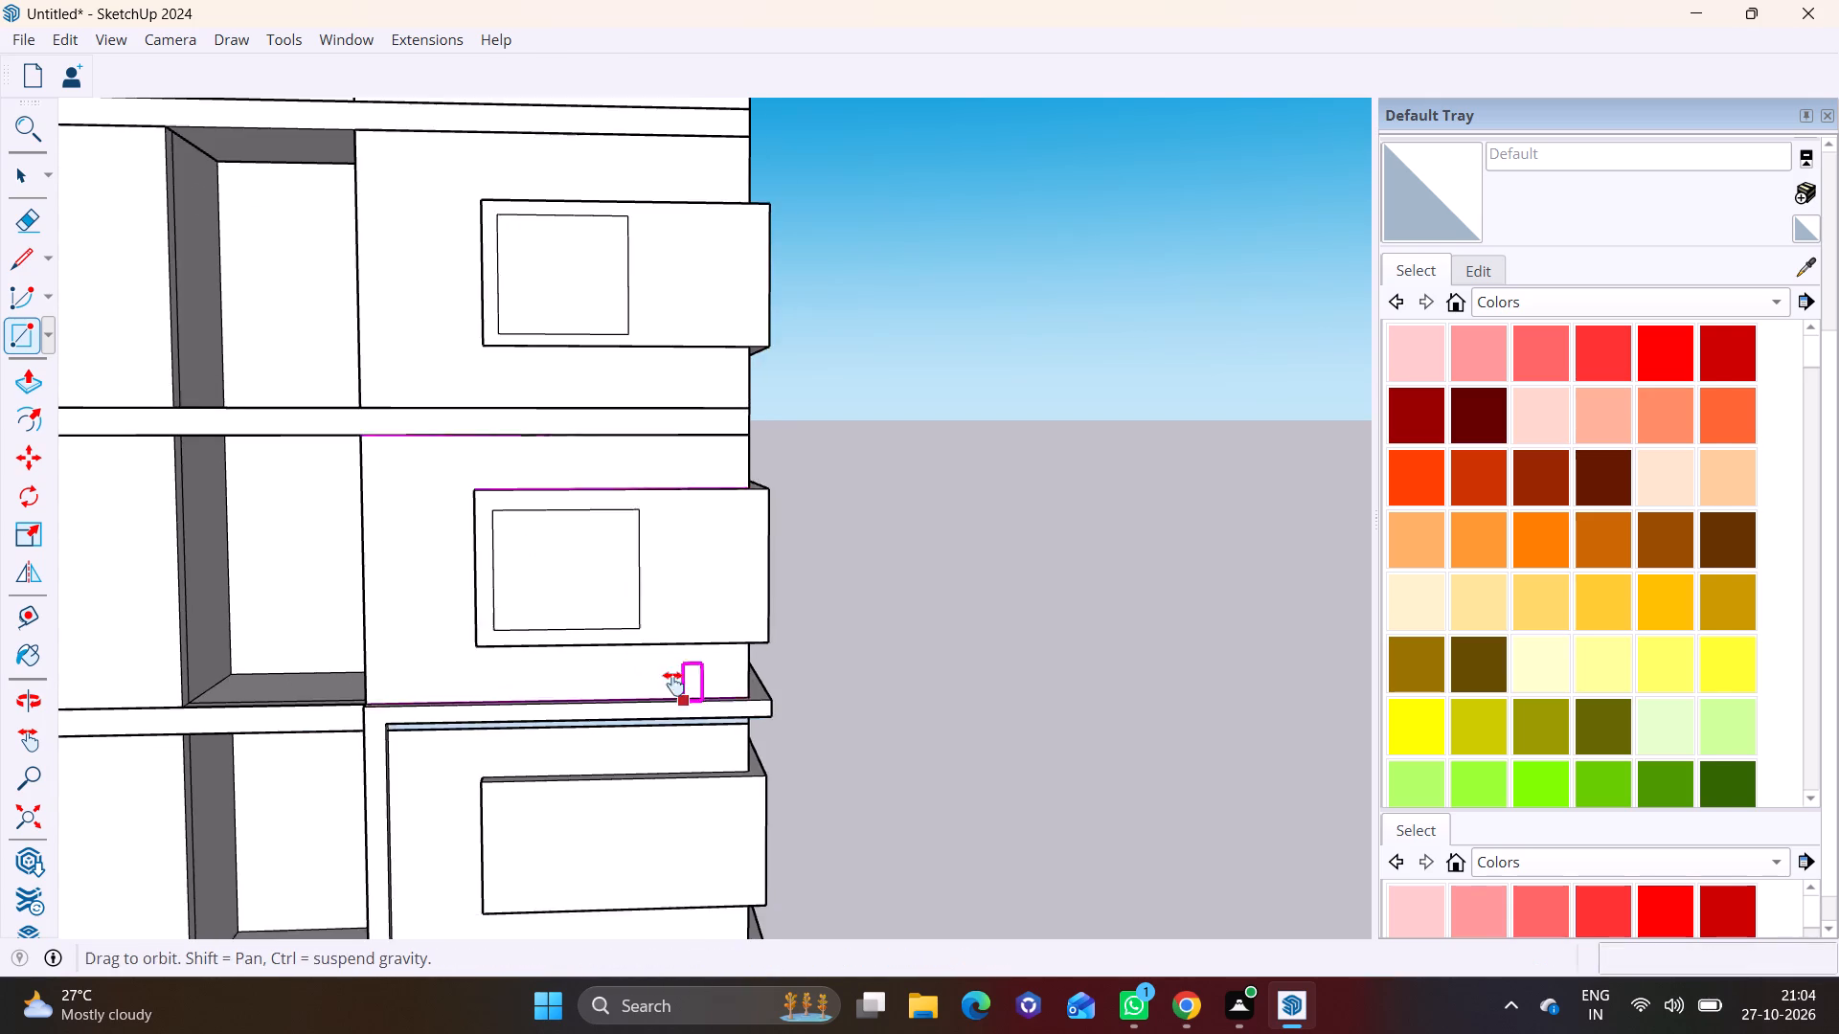
pyautogui.keyDown('shift'); pyautogui.moveTo(673, 684); pyautogui.dragTo(589, 365, button='middle'); pyautogui.keyUp('shift')
pyautogui.scroll(3, 411, 458)
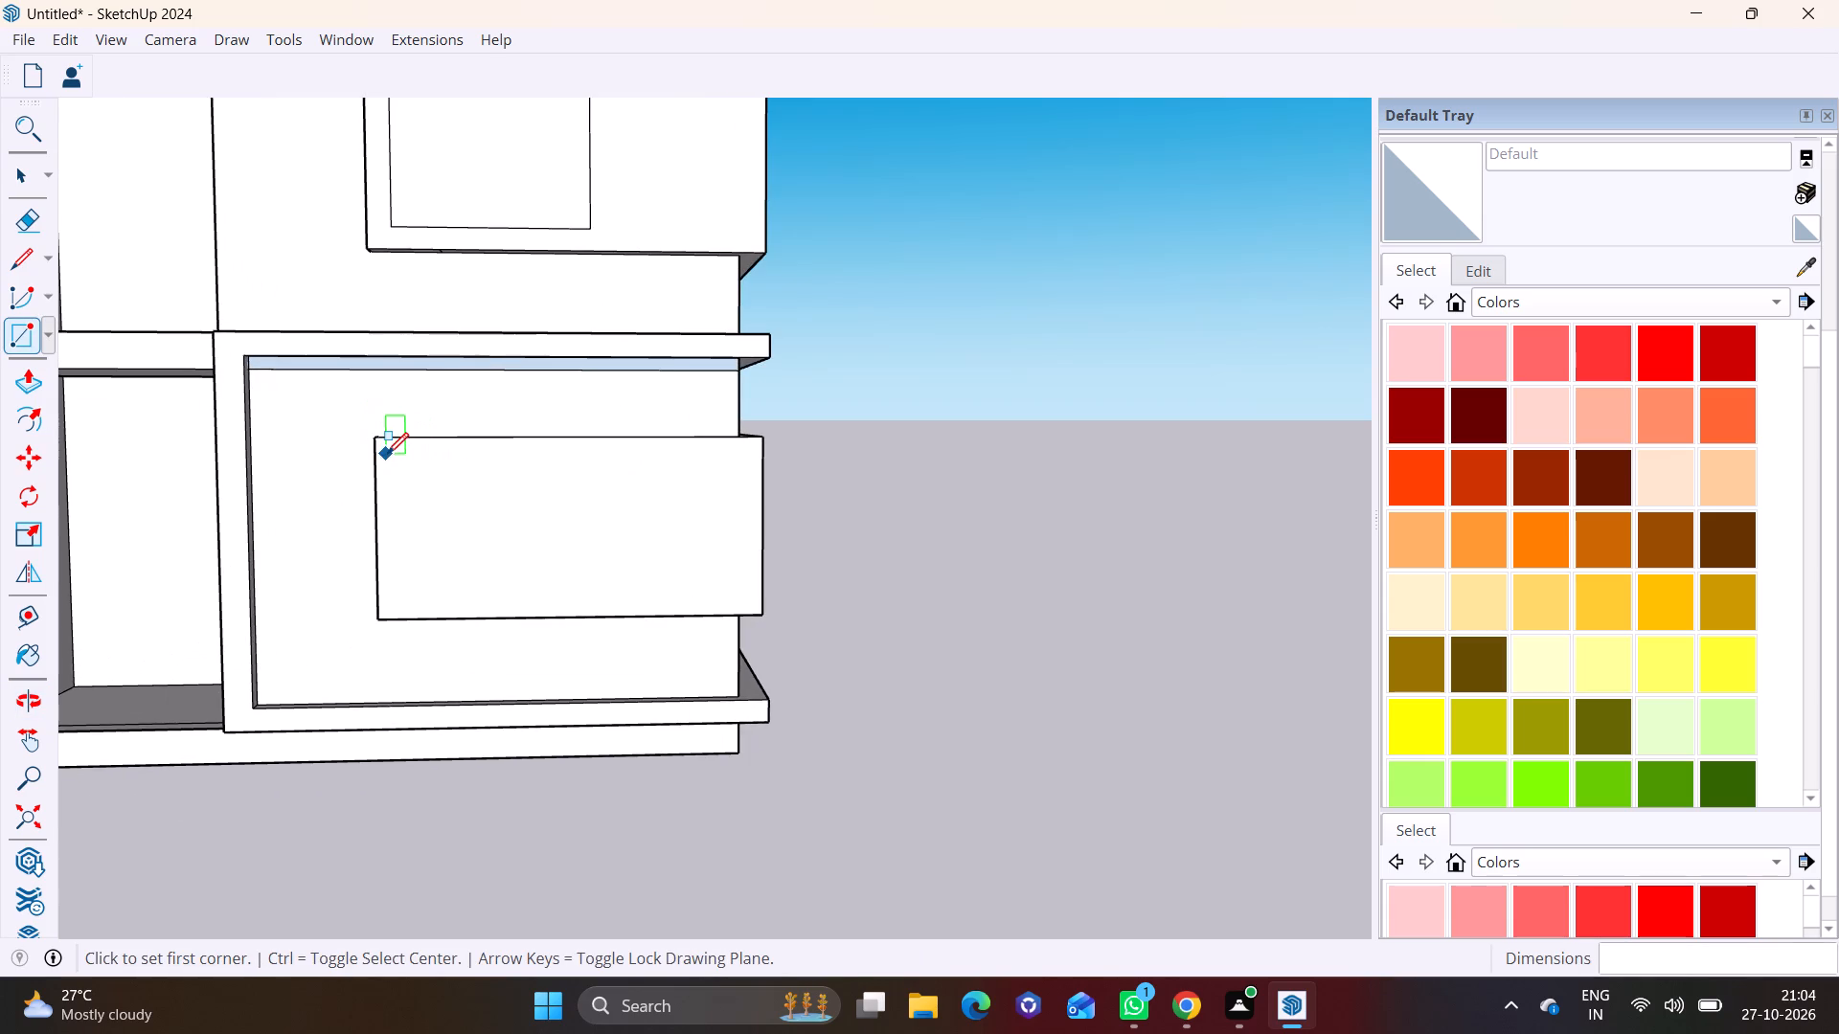
pyautogui.click(391, 457)
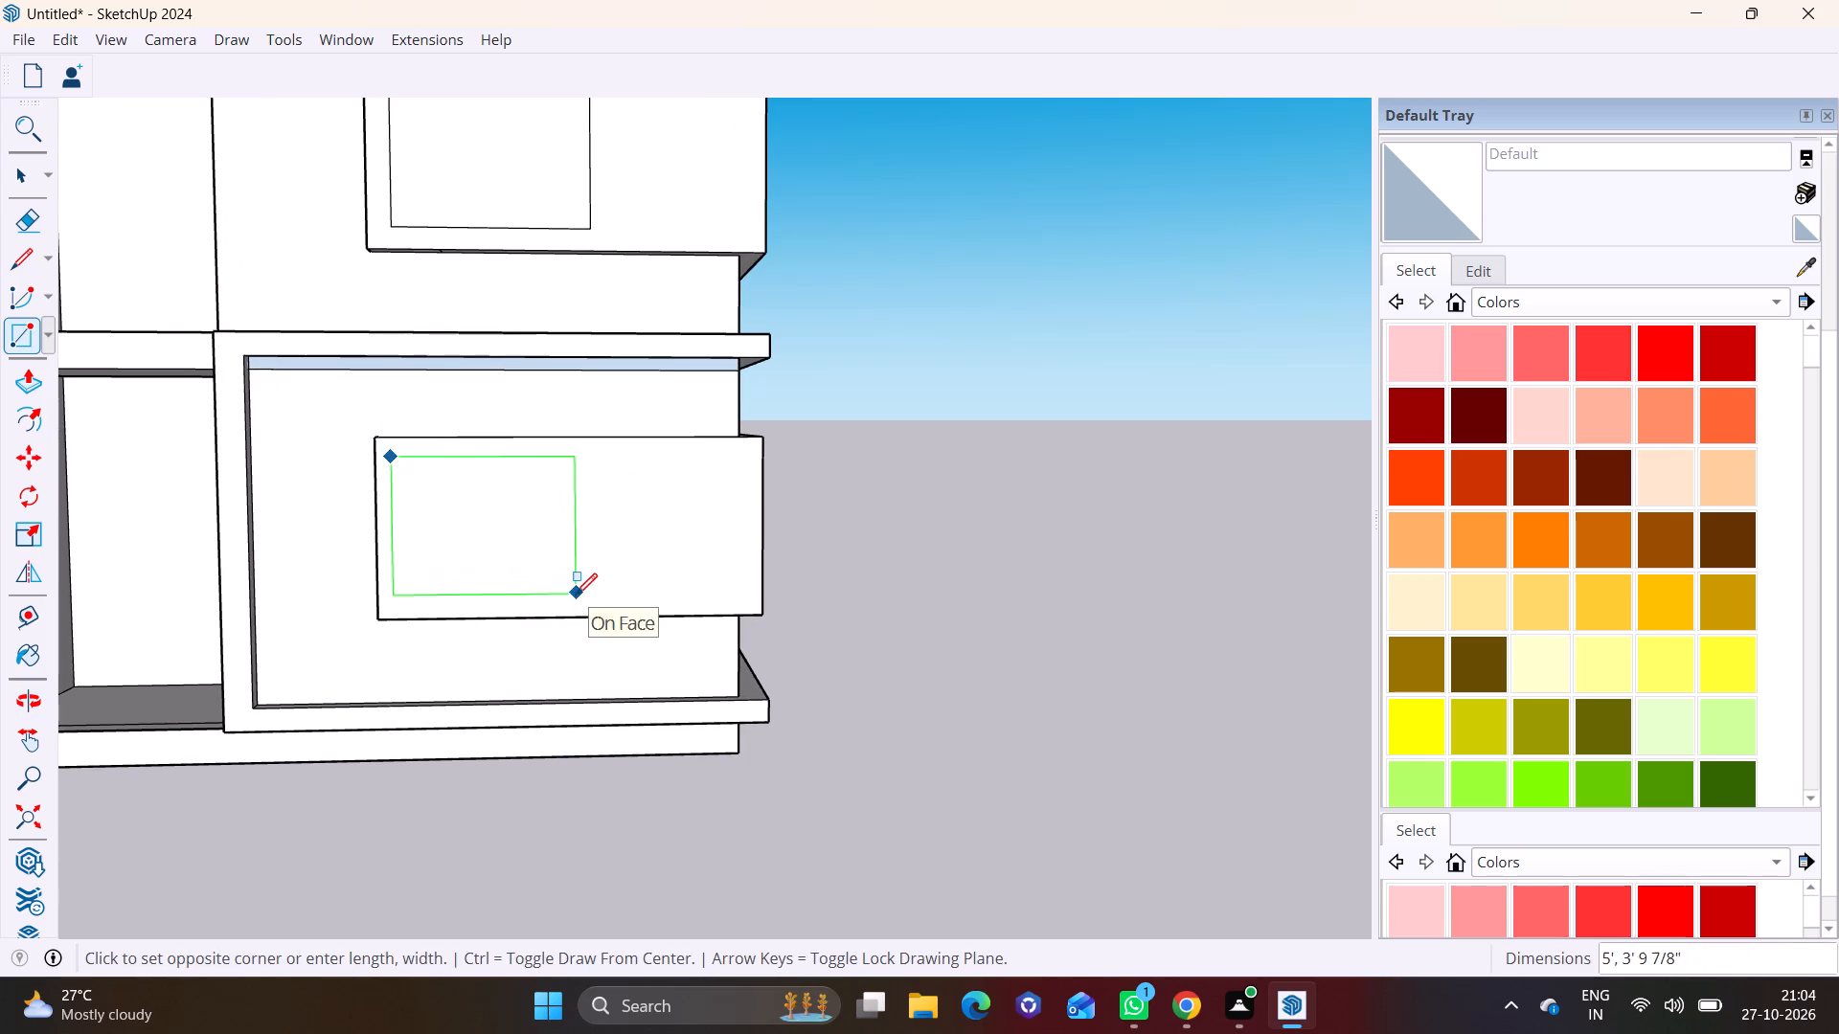
pyautogui.click(581, 608)
# Push/Pull the rectangle on the second-storey panel's left-hand face inward by about 6 3/4".
pyautogui.scroll(-3, 731, 545)
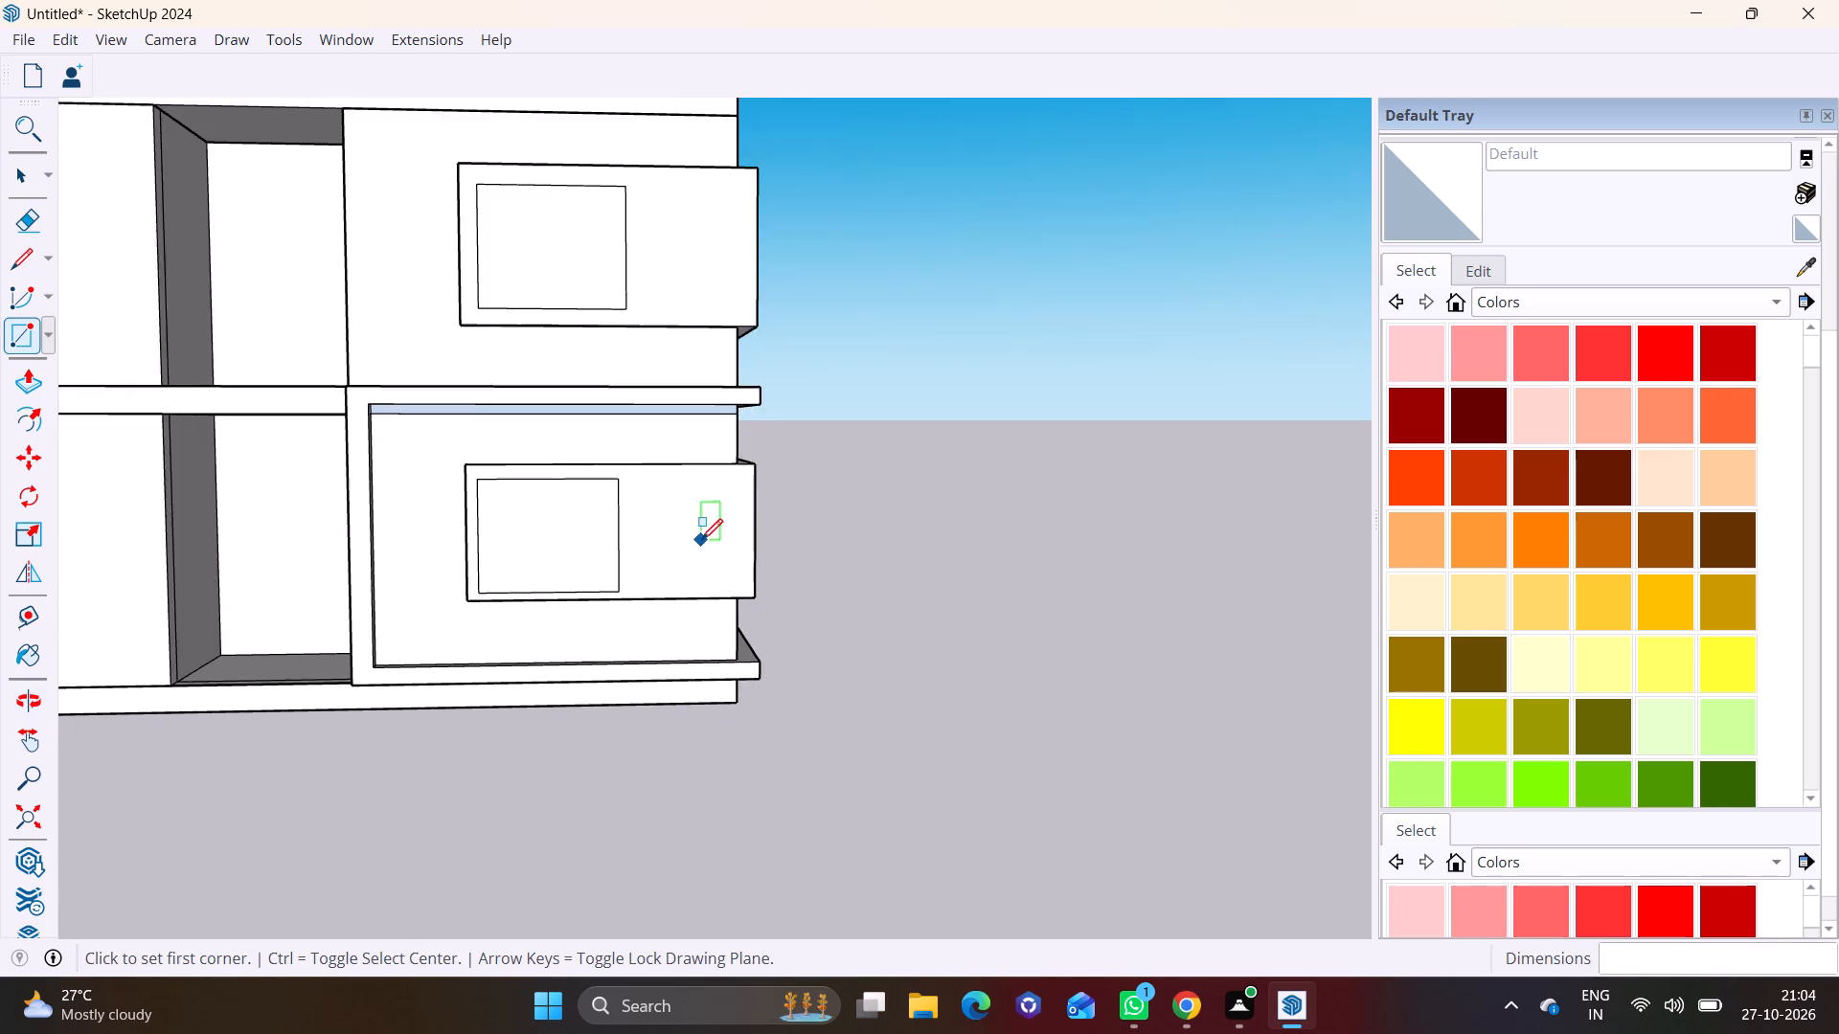
pyautogui.scroll(-2, 701, 540)
pyautogui.moveTo(692, 536); pyautogui.dragTo(321, 602, button='middle')
pyautogui.scroll(-4, 461, 533)
pyautogui.moveTo(501, 519); pyautogui.dragTo(426, 714, button='middle')
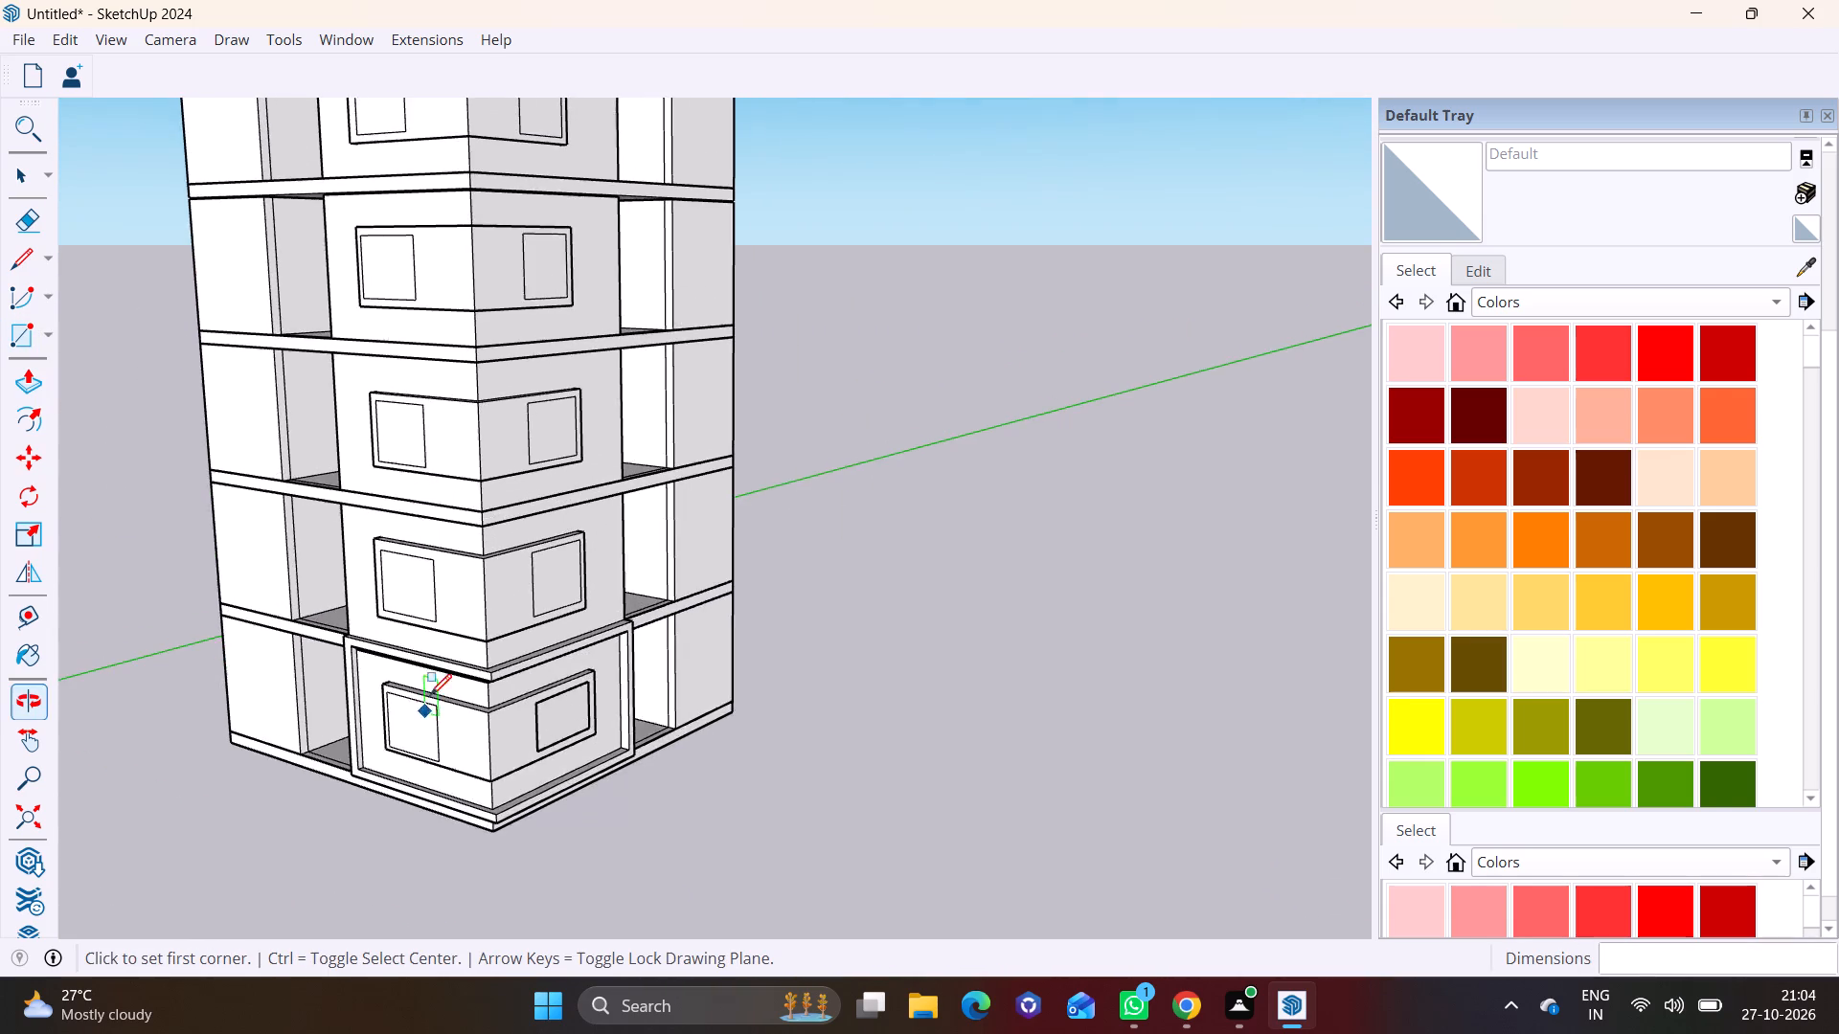
pyautogui.scroll(7, 441, 663)
pyautogui.press('space')
pyautogui.click(386, 514)
pyautogui.moveTo(389, 512); pyautogui.dragTo(322, 576, button='middle')
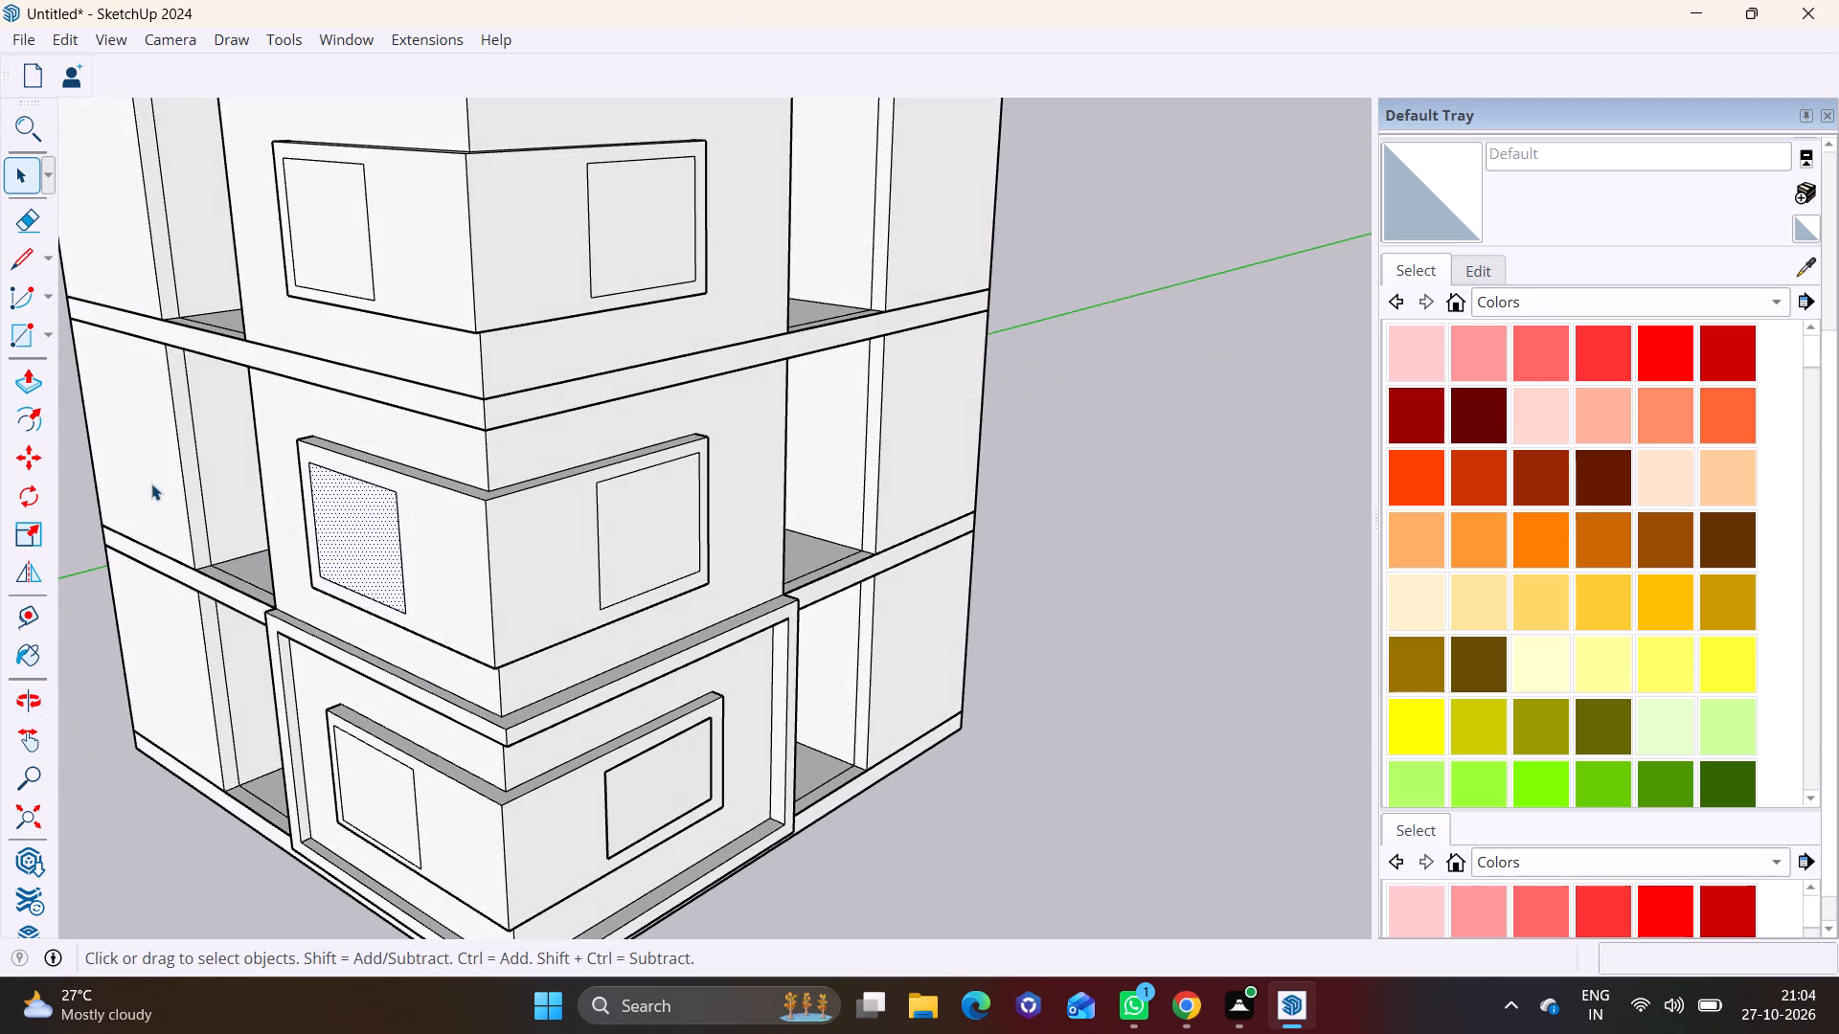
pyautogui.click(14, 372)
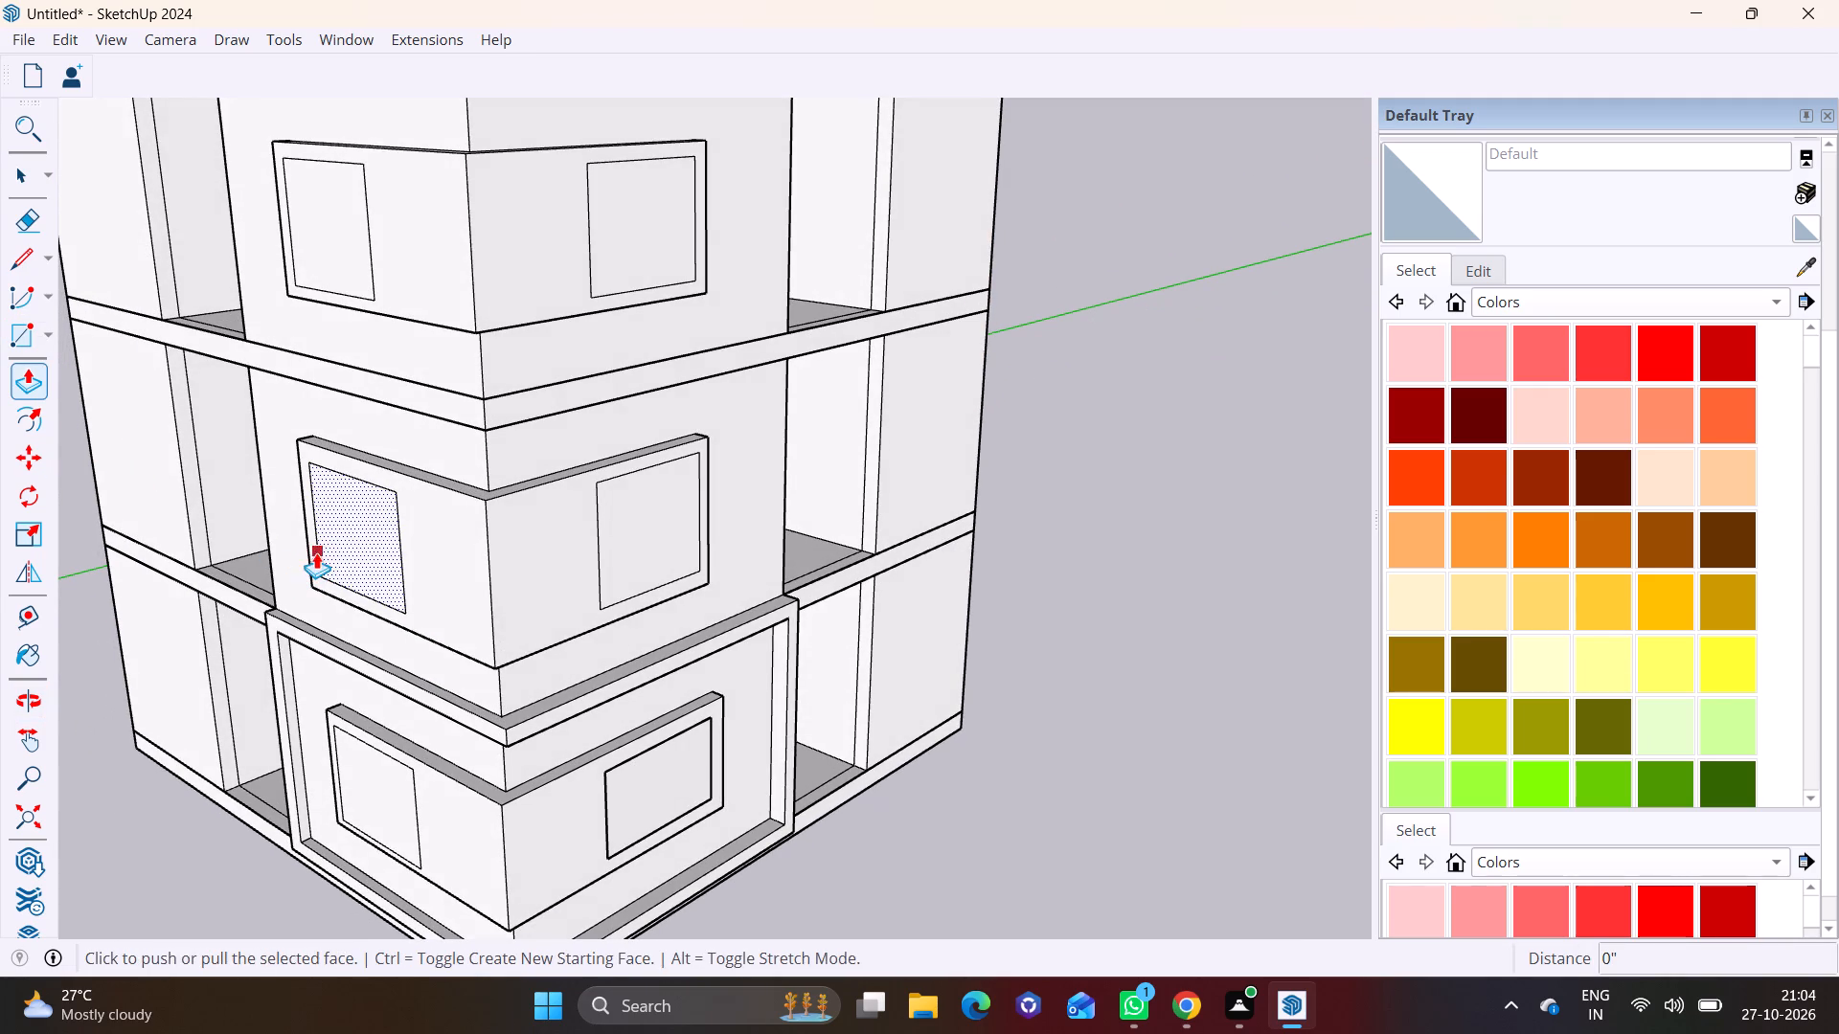
pyautogui.click(344, 551)
pyautogui.click(355, 544)
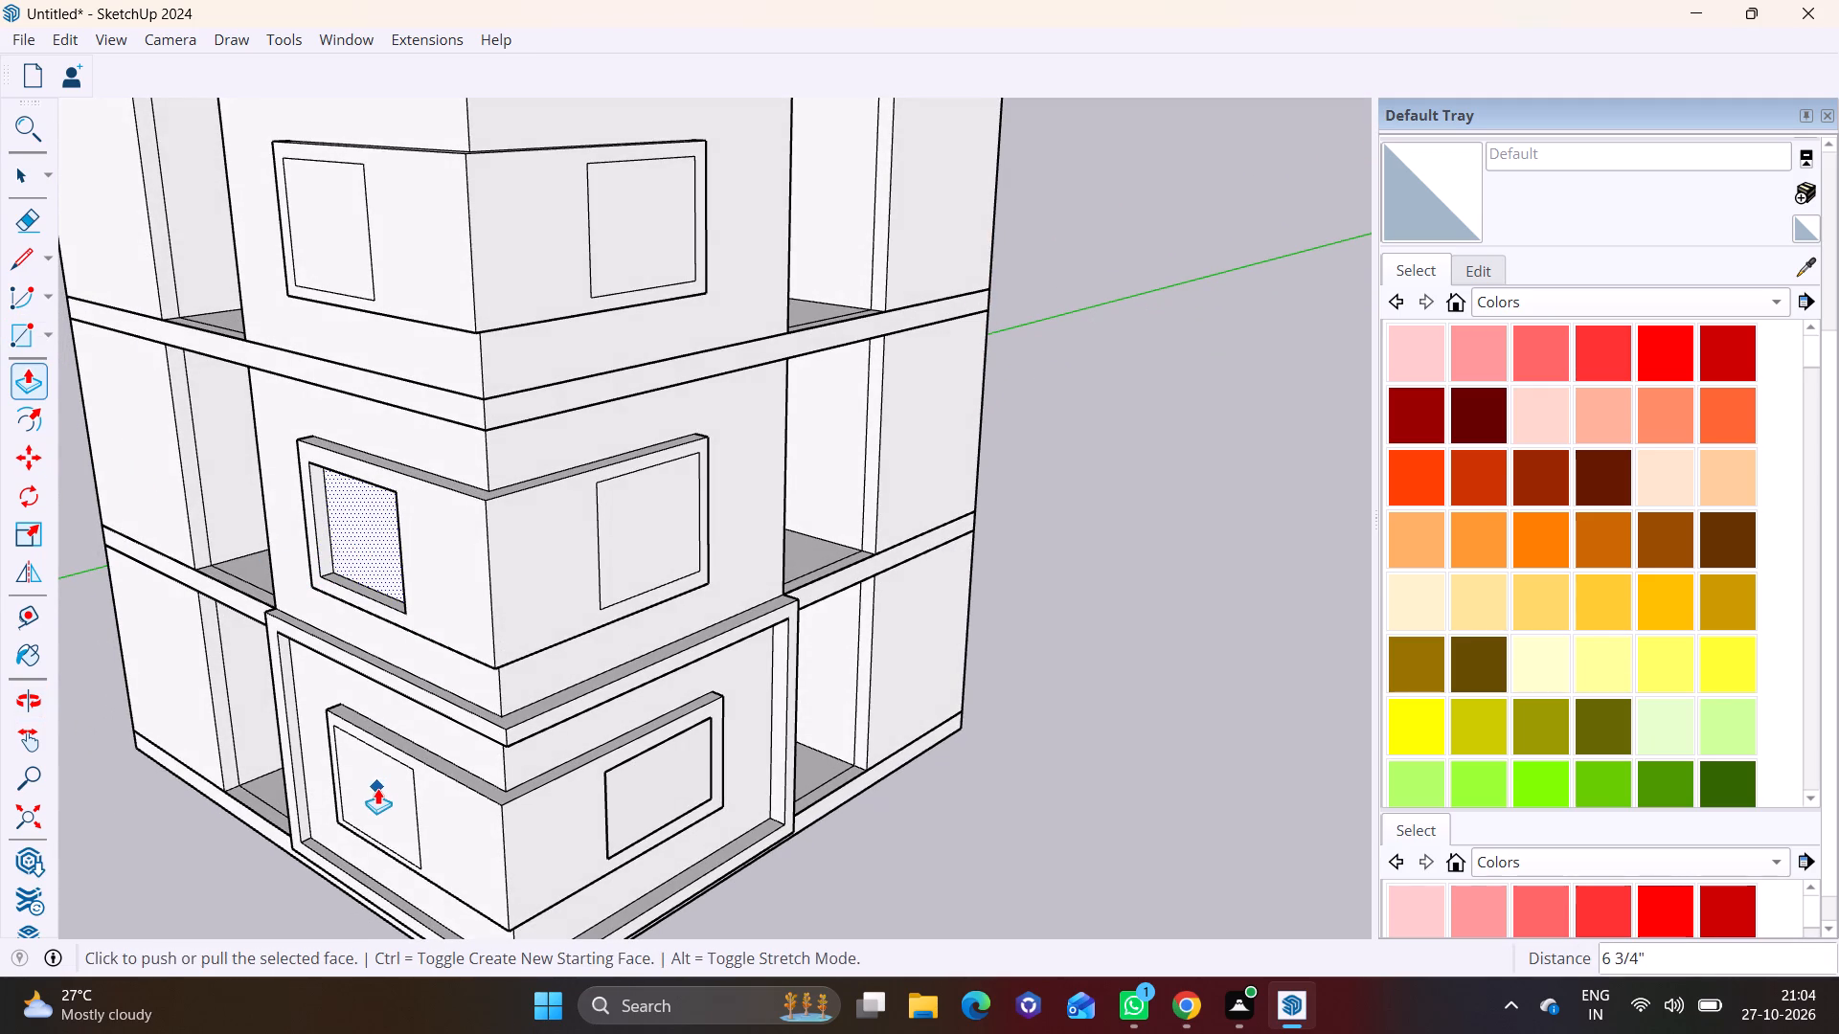
# Recess the rectangles on the ground-storey and third-storey panels' left-hand faces by the same Push/Pull distance.
pyautogui.press('space')
pyautogui.click(377, 787)
pyautogui.click(17, 376)
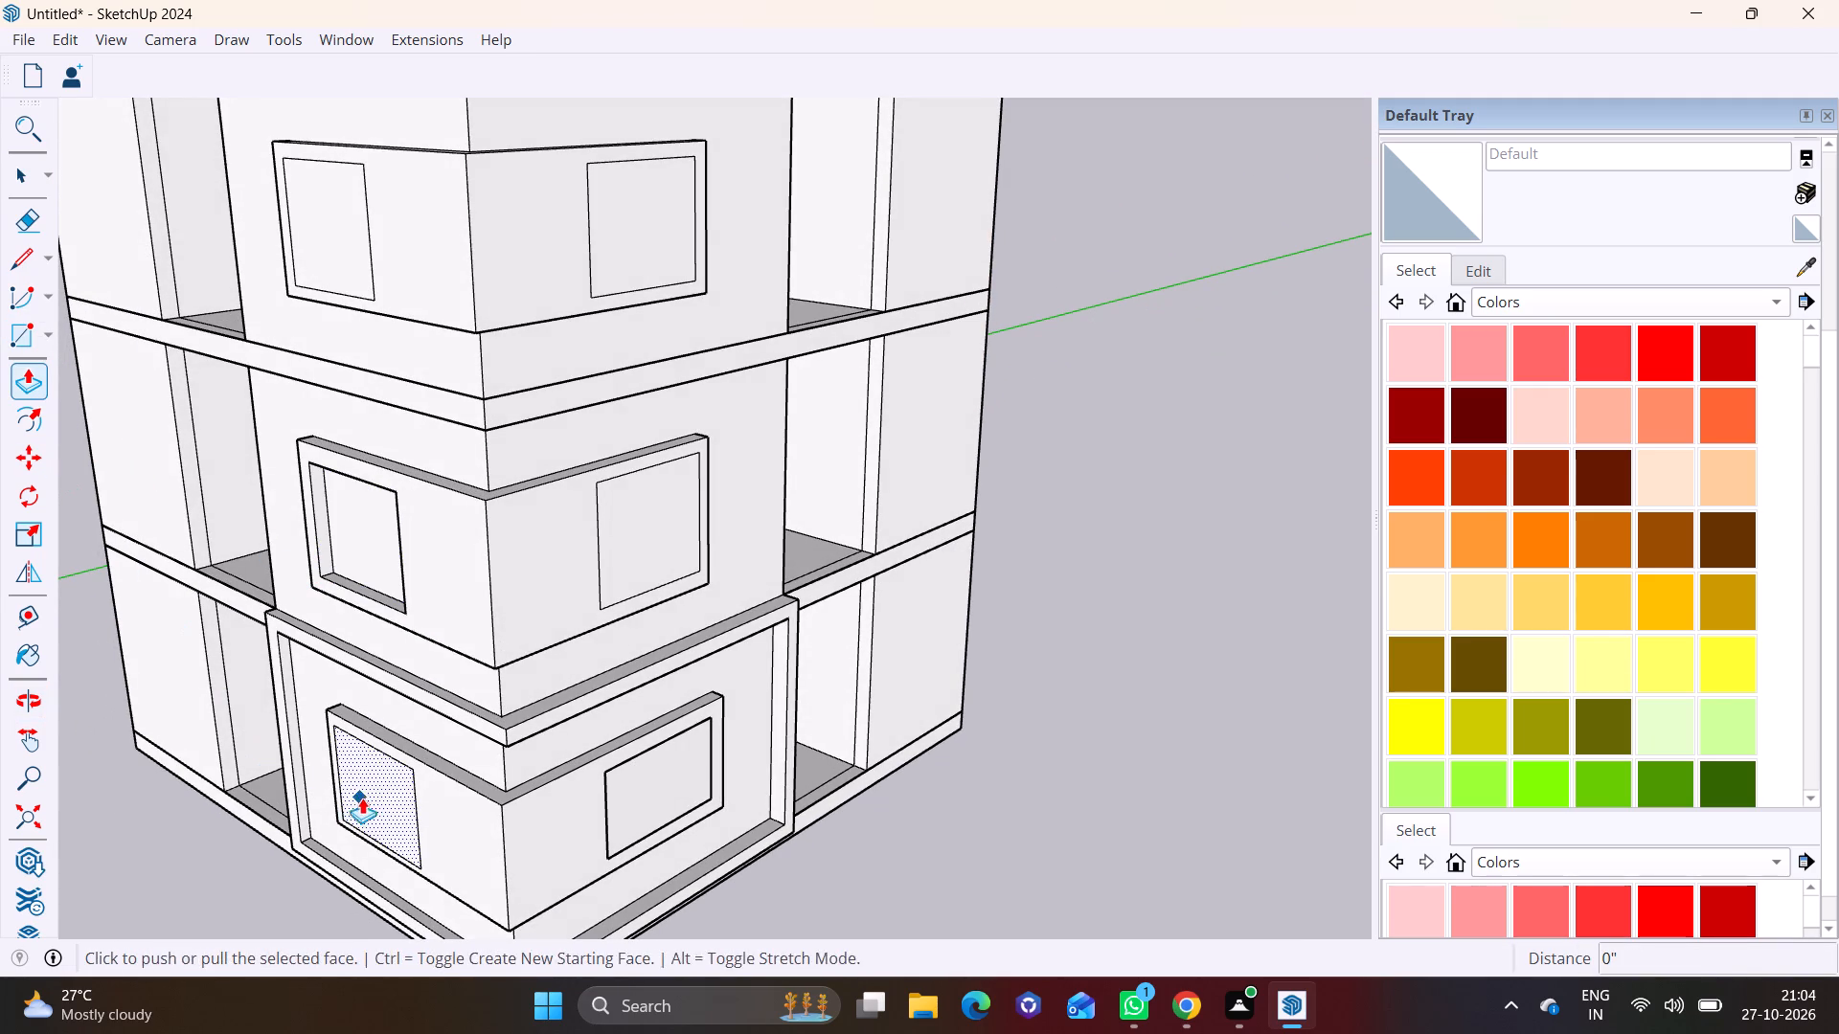
pyautogui.doubleClick(365, 792)
pyautogui.press('space')
pyautogui.click(301, 268)
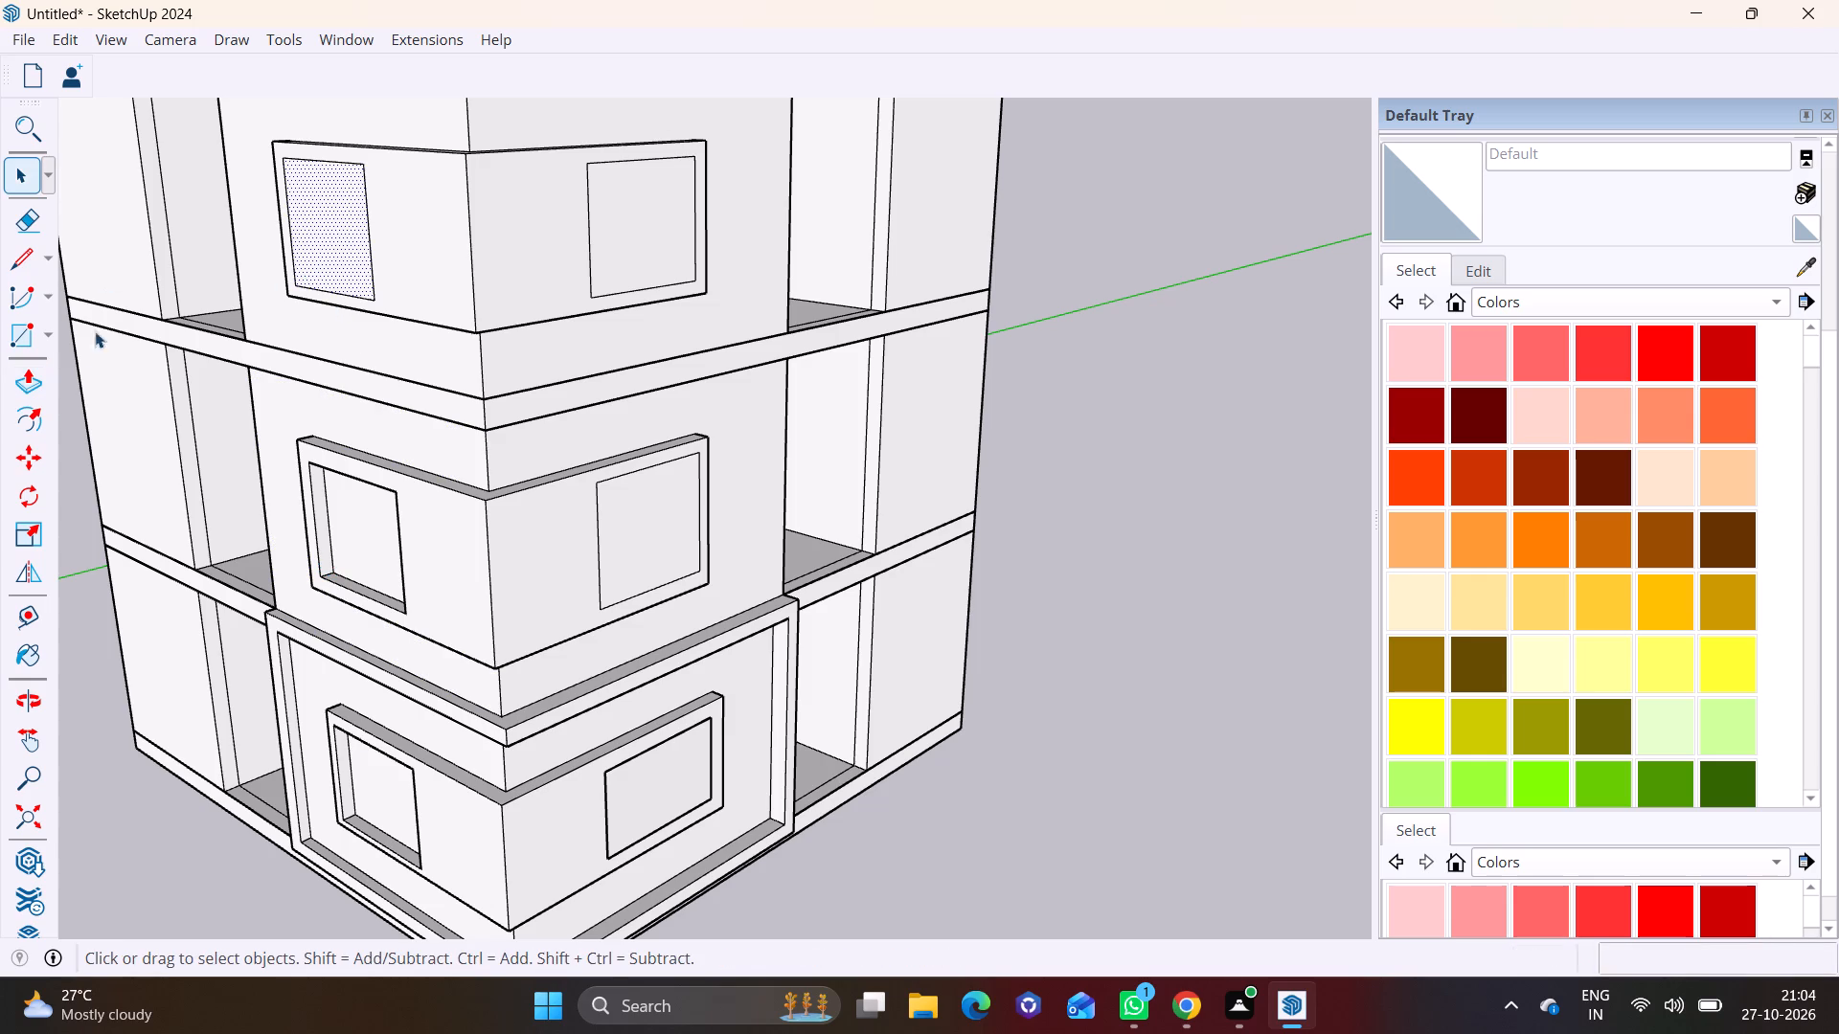
pyautogui.click(30, 368)
pyautogui.doubleClick(312, 243)
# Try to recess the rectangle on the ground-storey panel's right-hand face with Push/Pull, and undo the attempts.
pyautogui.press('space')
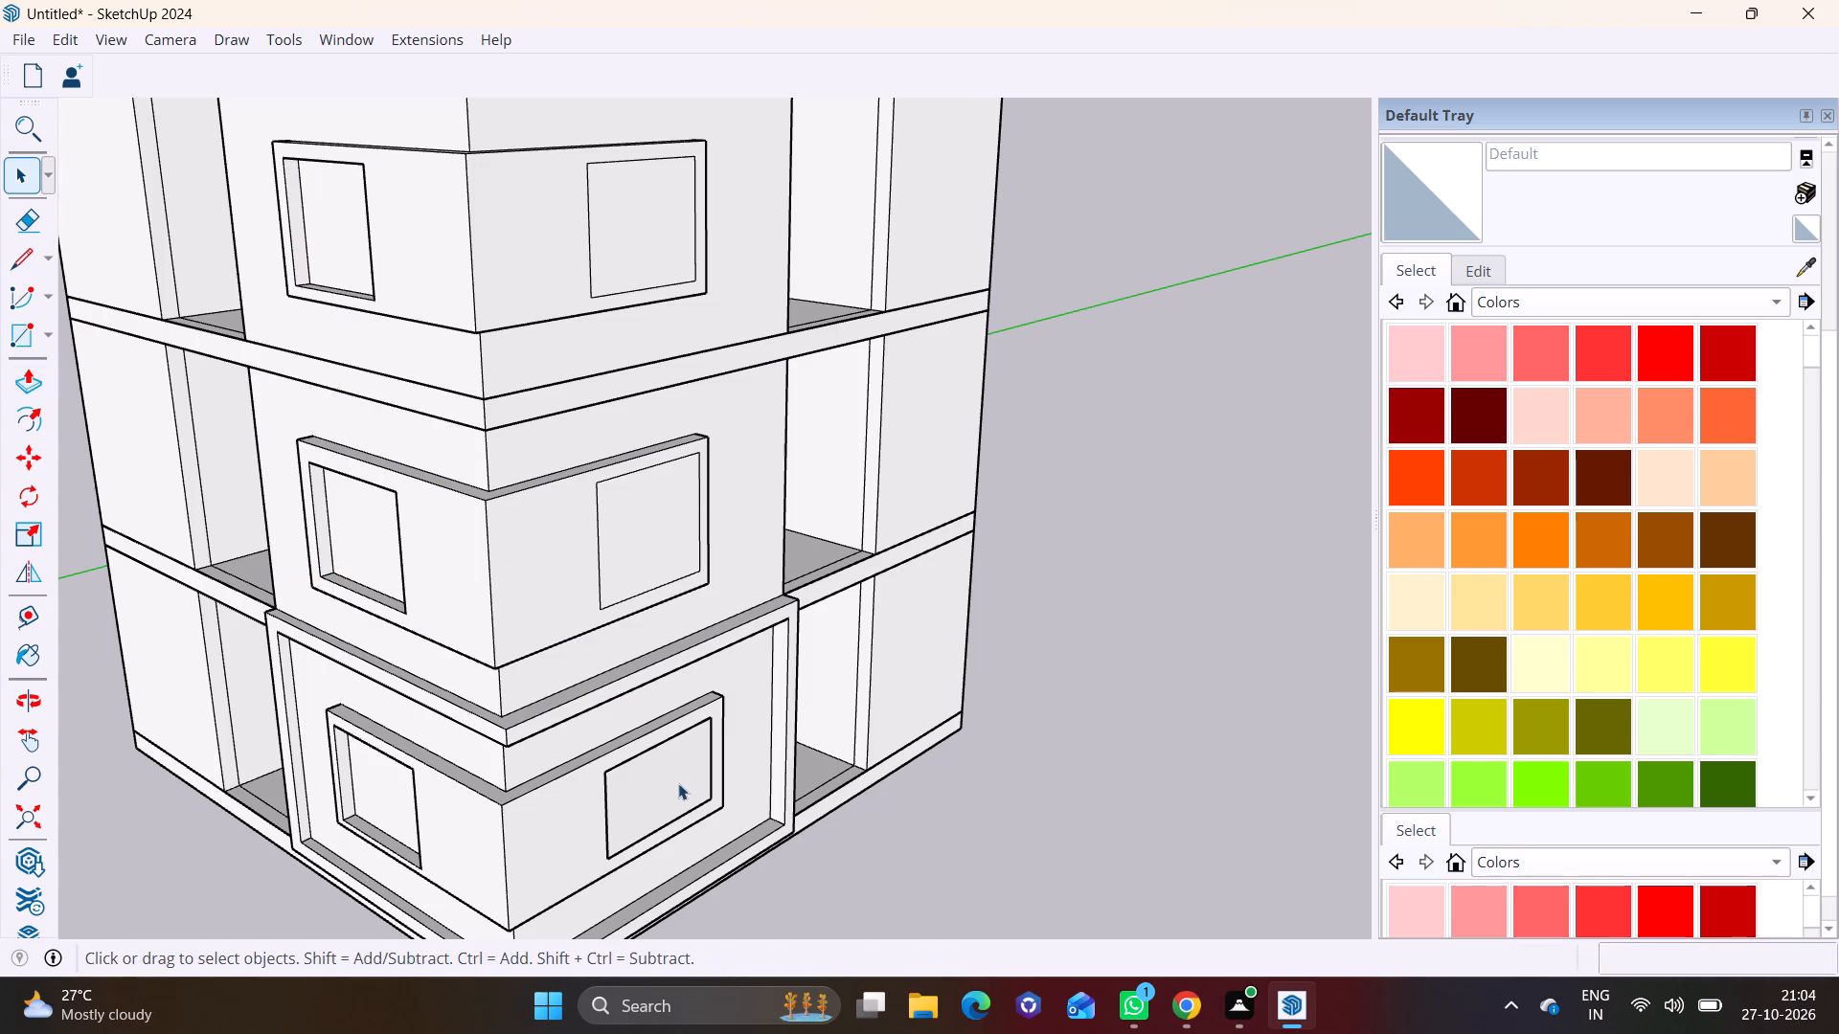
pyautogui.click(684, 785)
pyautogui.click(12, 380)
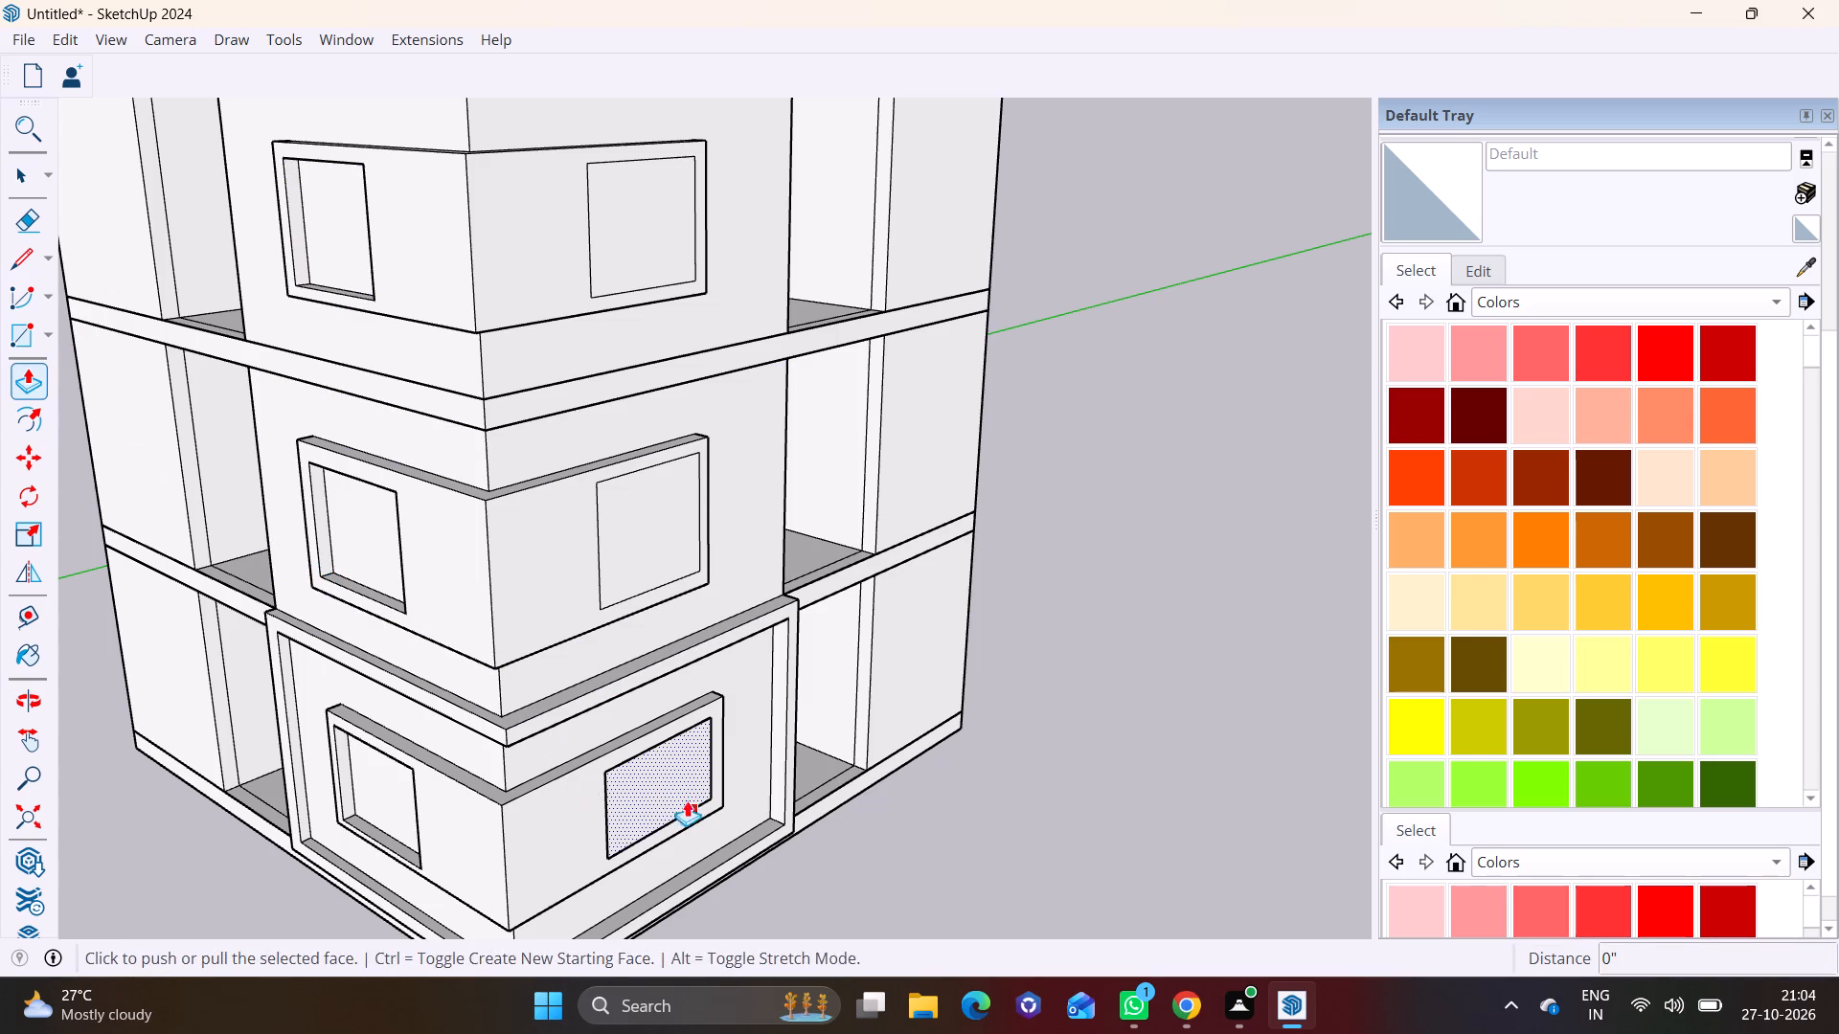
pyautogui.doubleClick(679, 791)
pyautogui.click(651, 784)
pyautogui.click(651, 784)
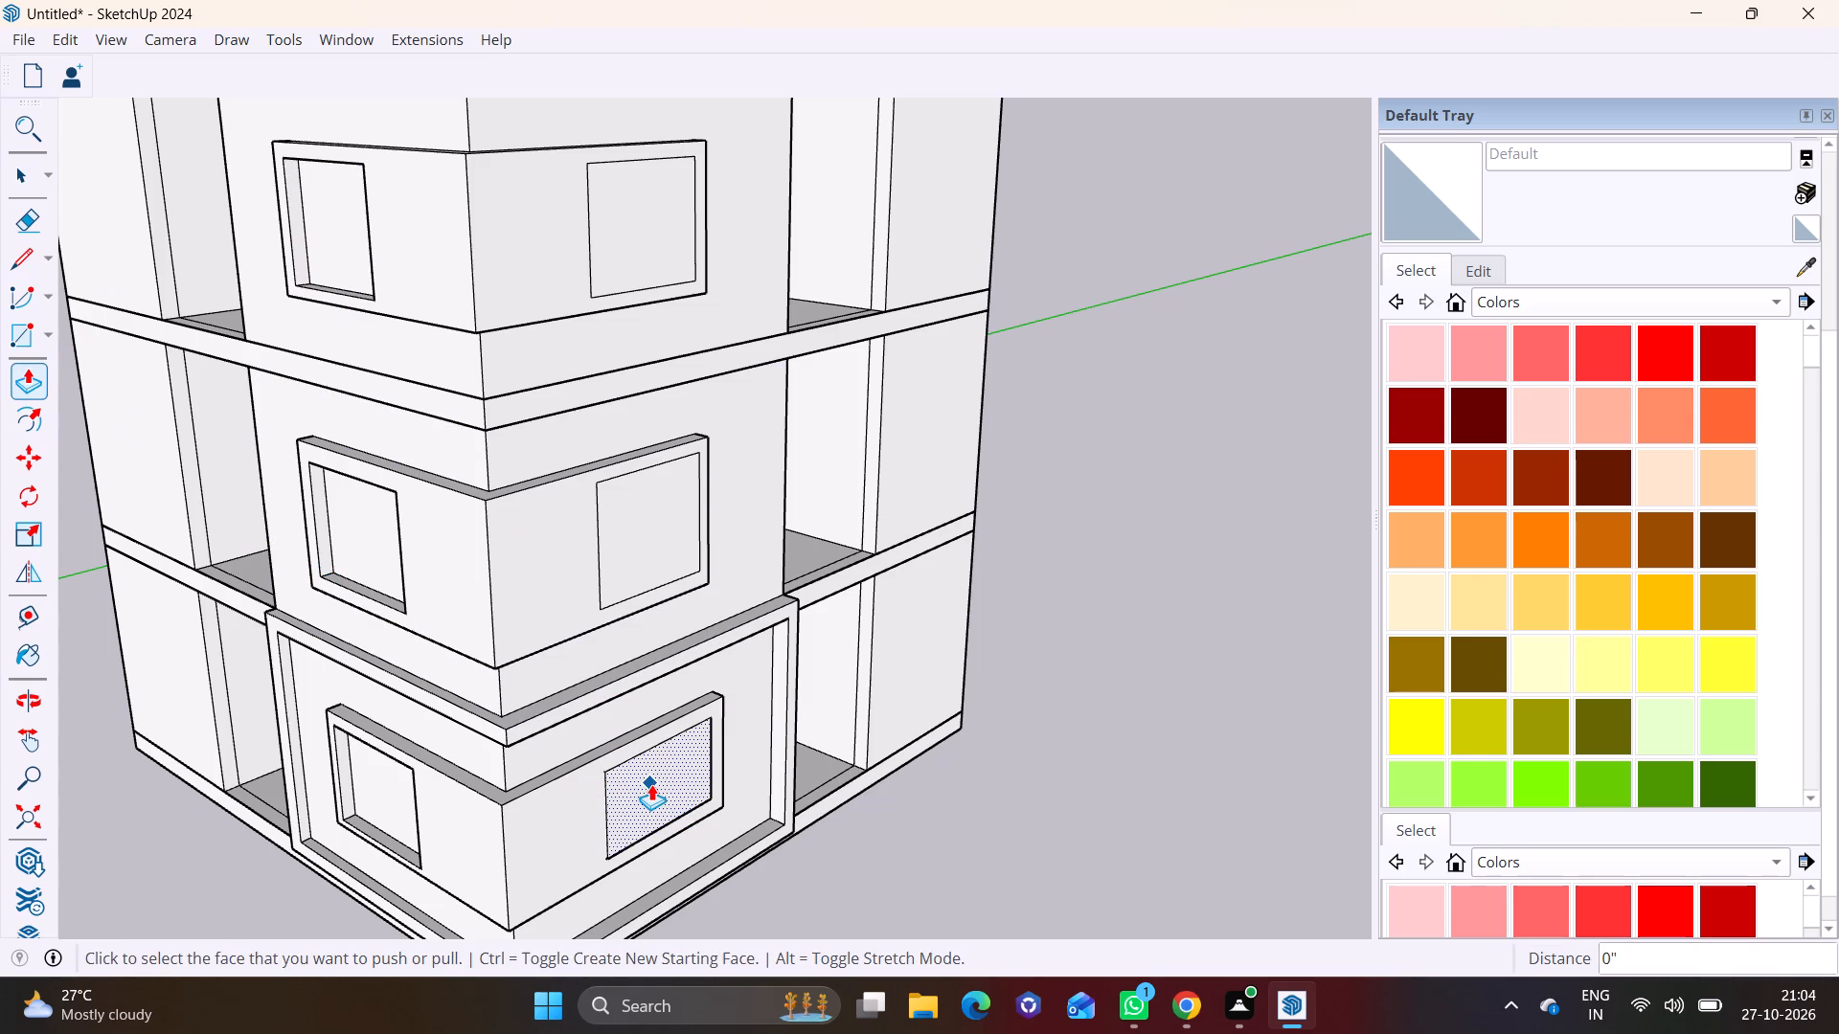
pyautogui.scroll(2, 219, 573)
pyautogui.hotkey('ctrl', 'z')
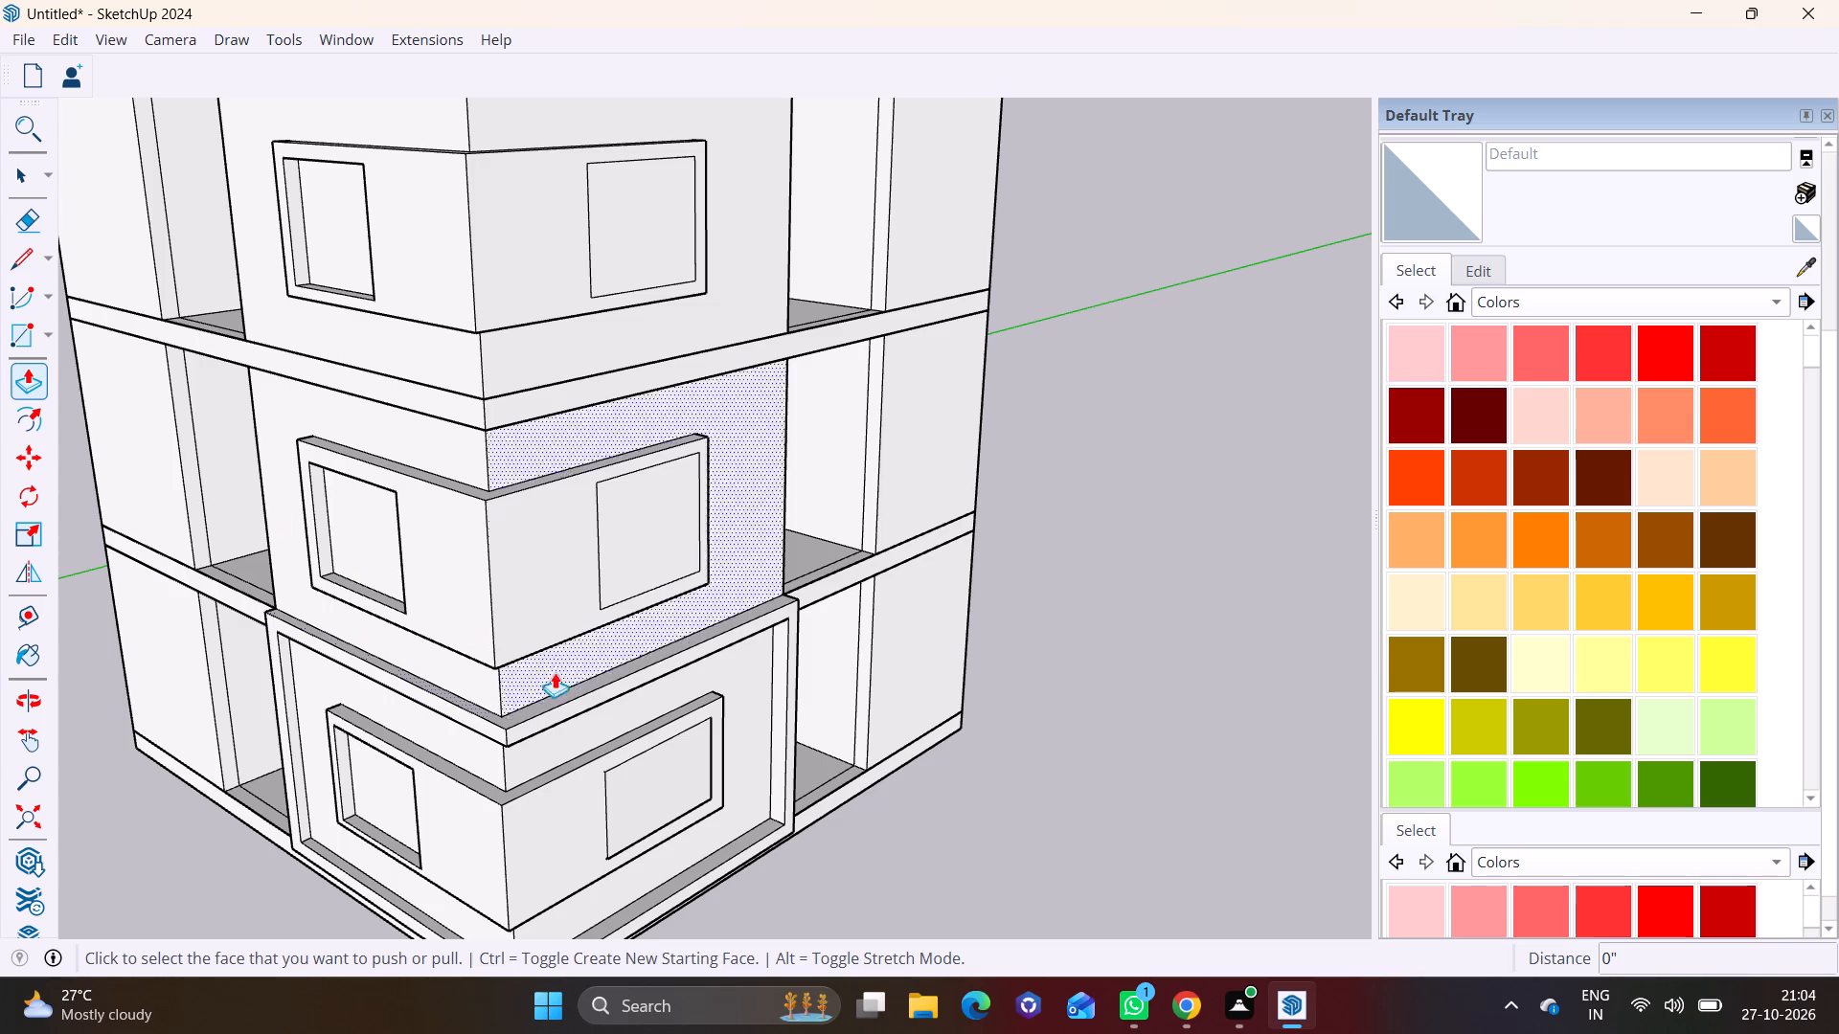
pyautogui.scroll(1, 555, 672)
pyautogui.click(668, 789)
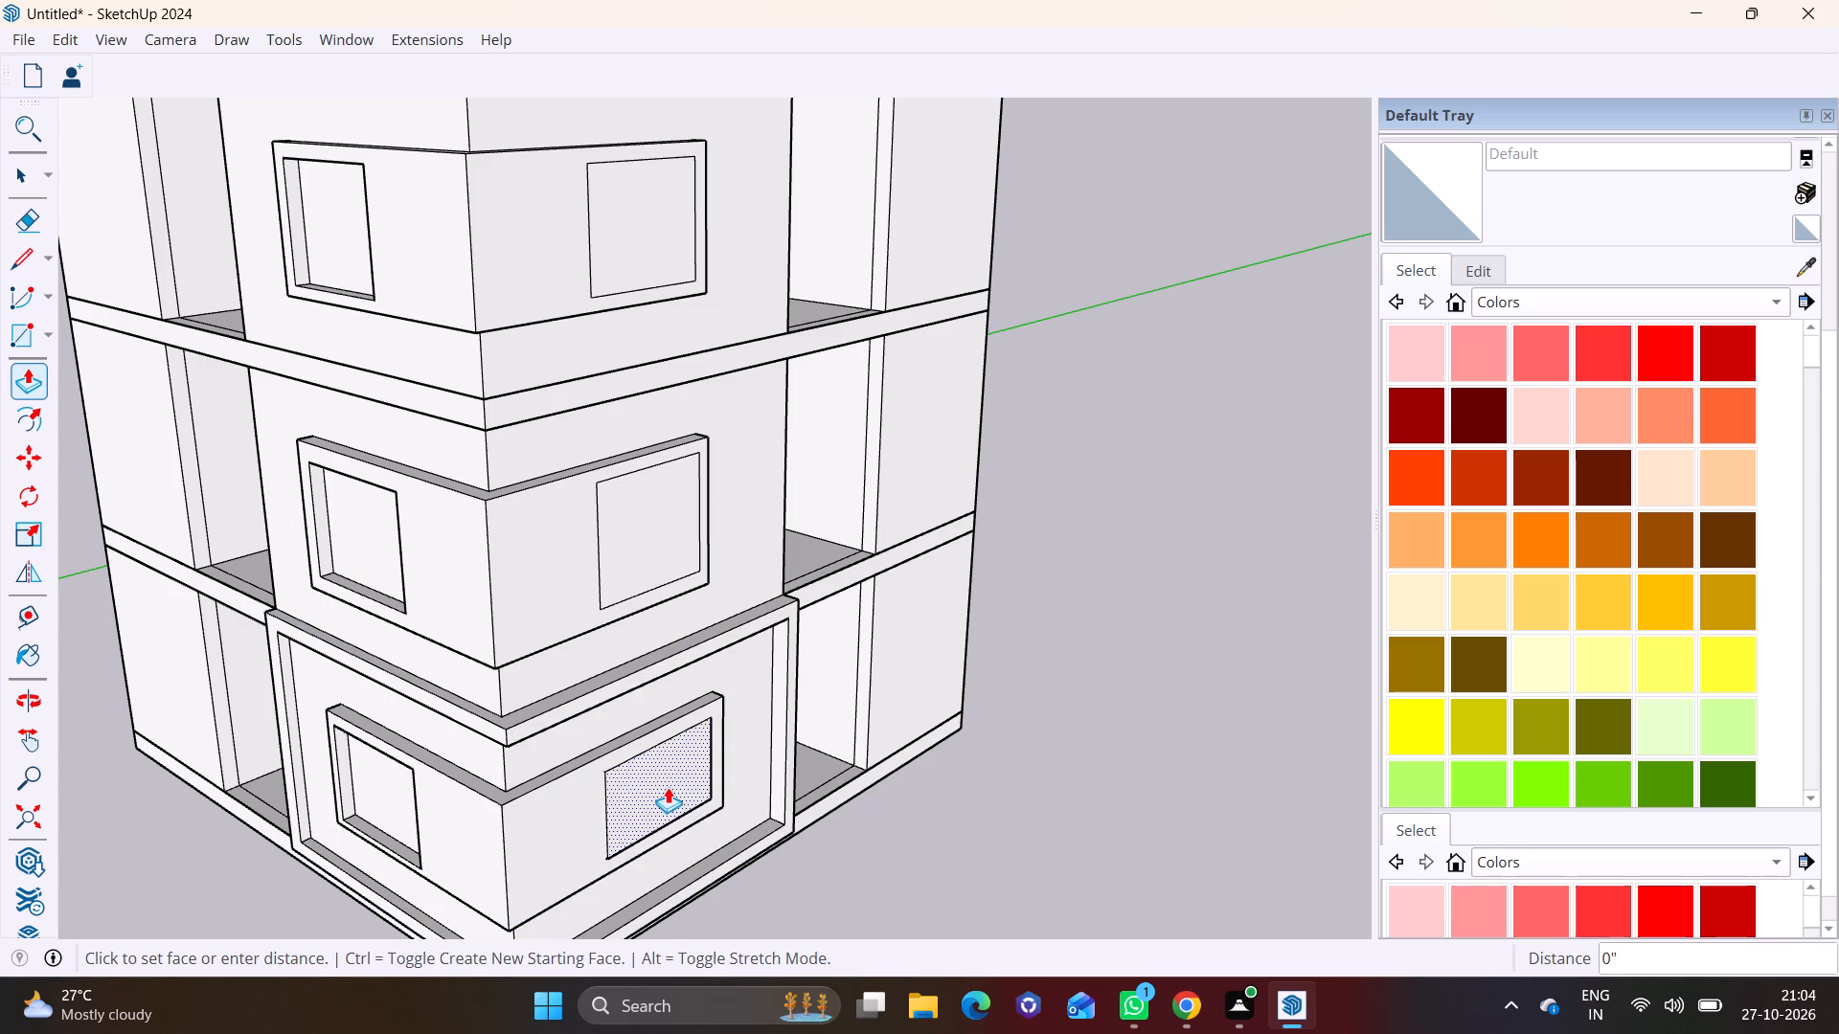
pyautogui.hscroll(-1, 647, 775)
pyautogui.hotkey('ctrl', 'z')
# Recess the rectangles on the second-storey and third-storey panels' right-hand faces by repeating the last Push/Pull distance.
pyautogui.scroll(1, 657, 780)
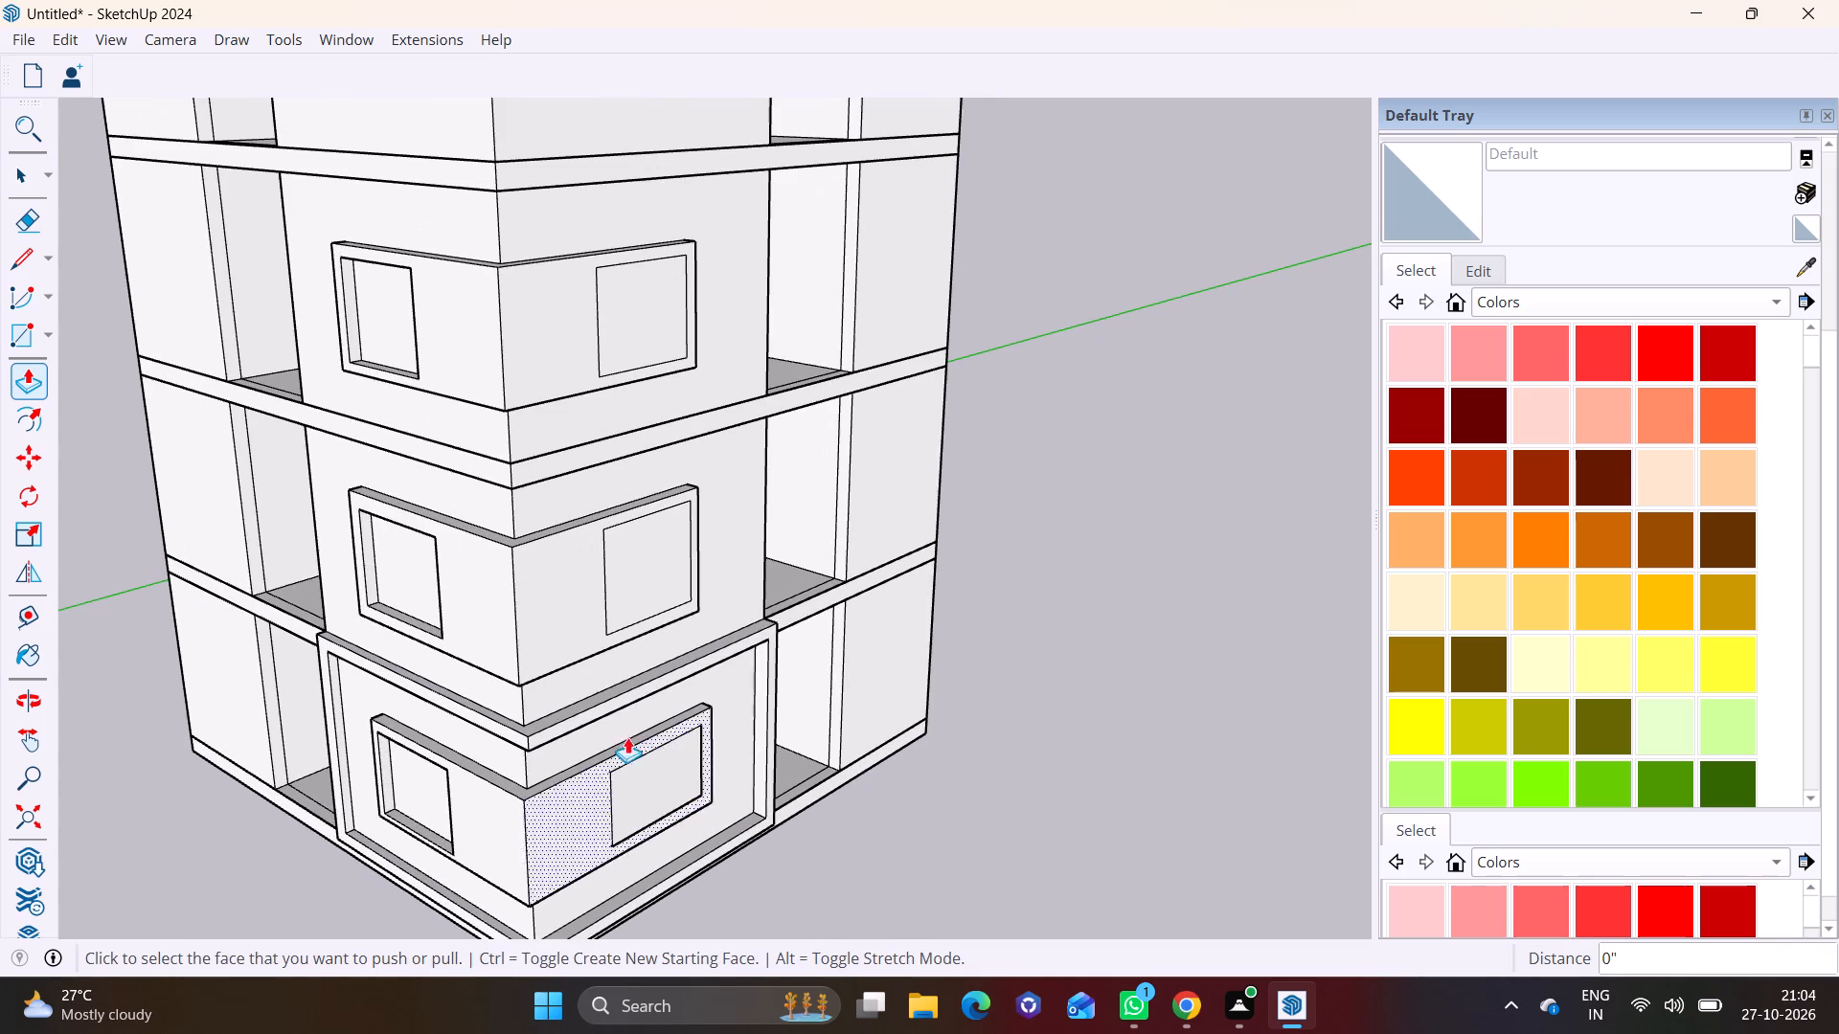
pyautogui.doubleClick(656, 558)
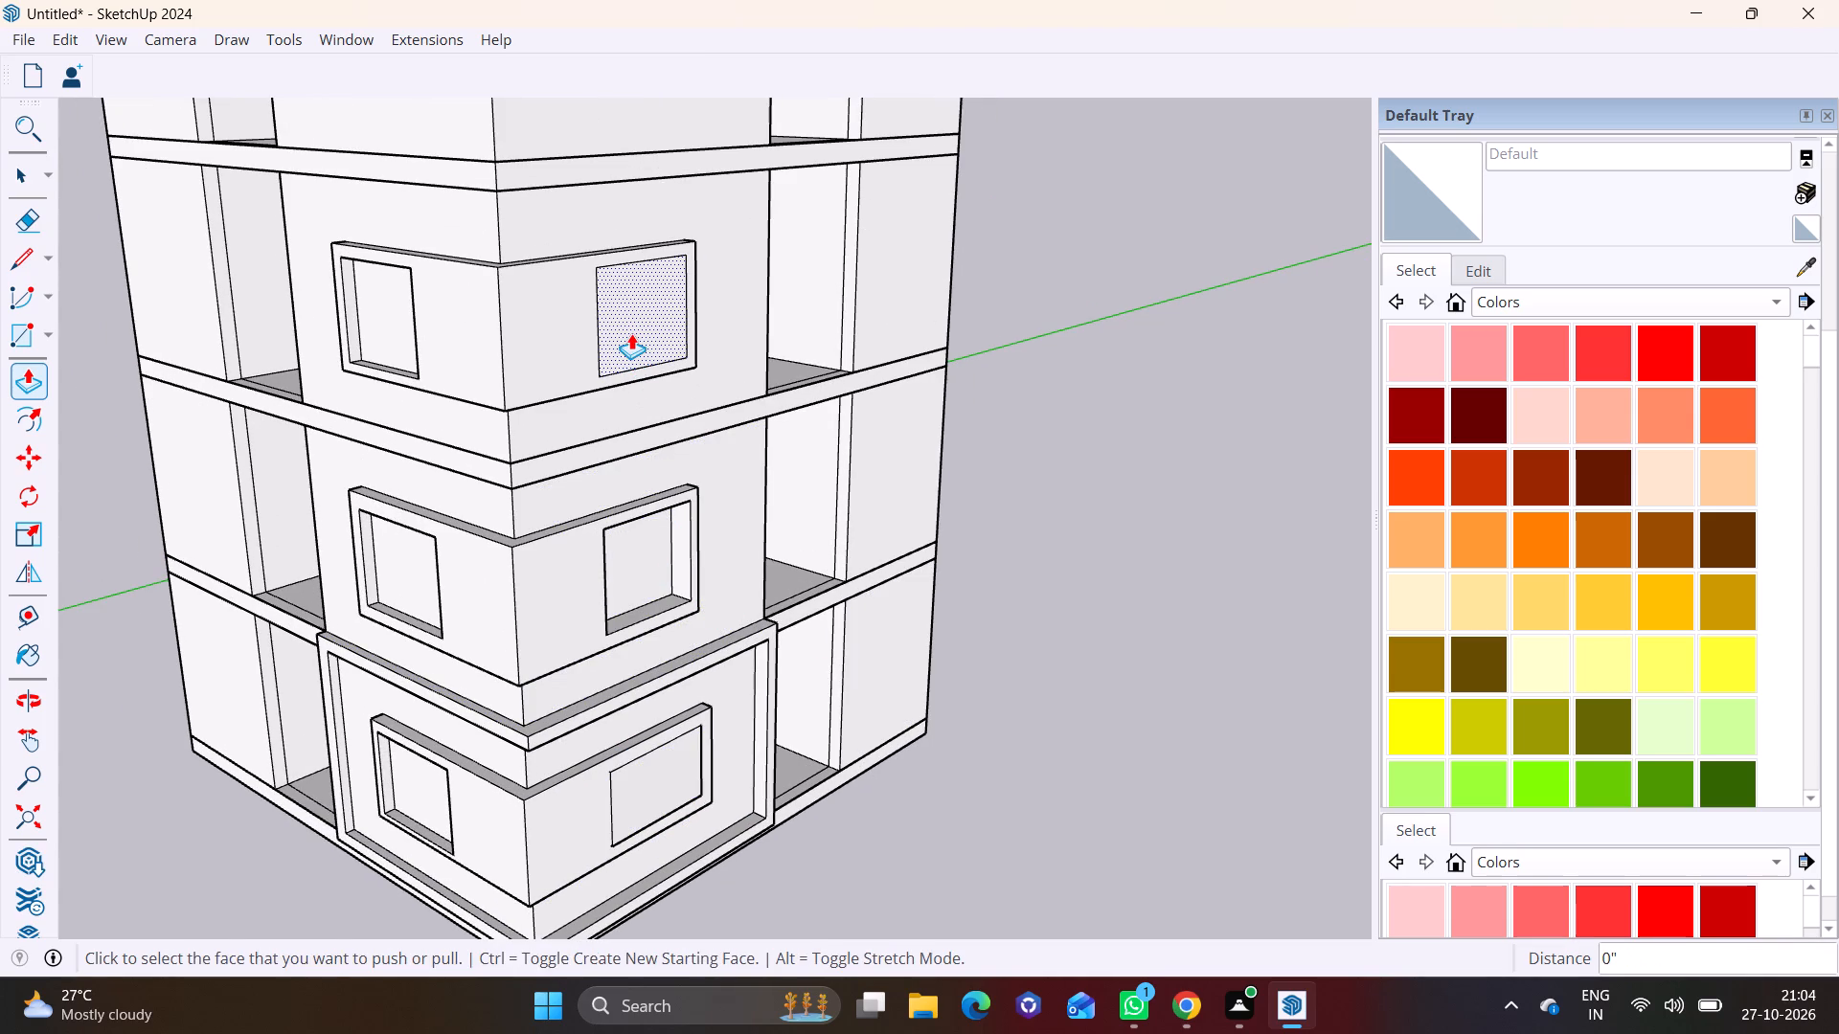
pyautogui.doubleClick(631, 333)
# Recess the rectangles on both faces of the fourth-storey and fifth-storey panels by repeating the same Push/Pull distance.
pyautogui.scroll(-1, 631, 333)
pyautogui.keyDown('shift'); pyautogui.moveTo(561, 259); pyautogui.dragTo(598, 716, button='middle'); pyautogui.keyUp('shift')
pyautogui.doubleClick(655, 515)
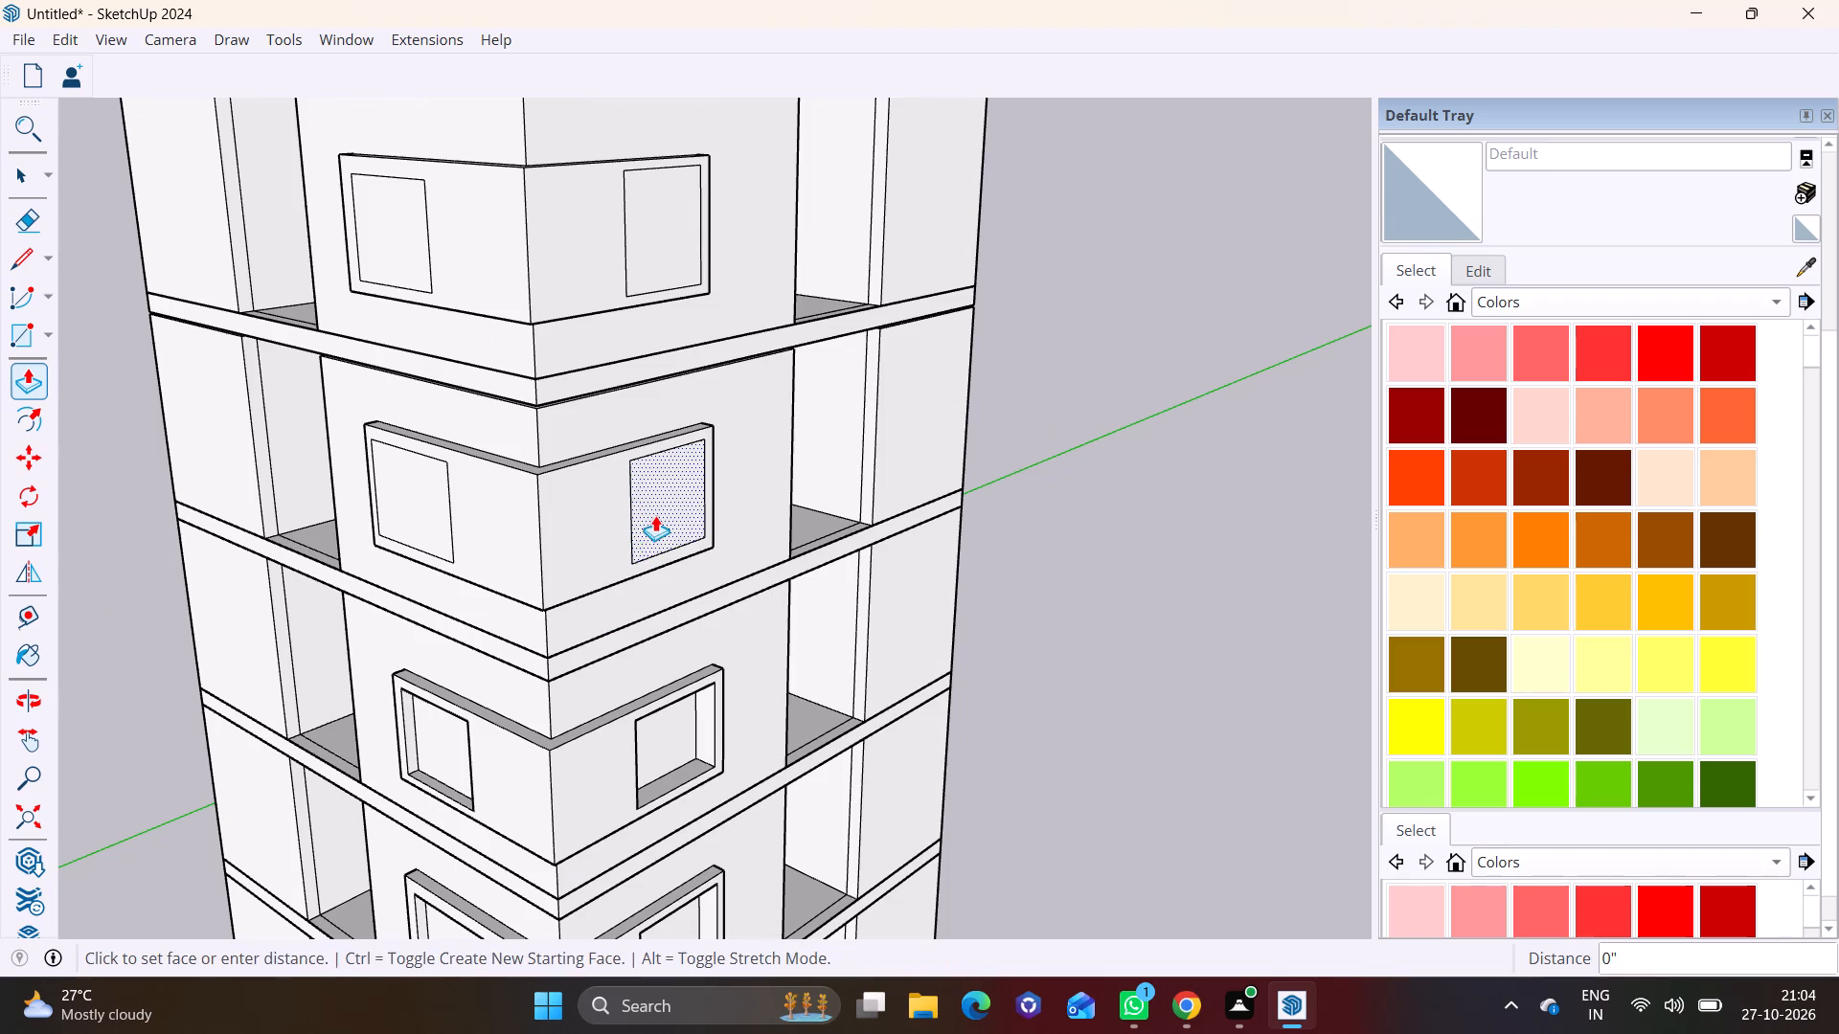
pyautogui.doubleClick(658, 262)
pyautogui.doubleClick(367, 227)
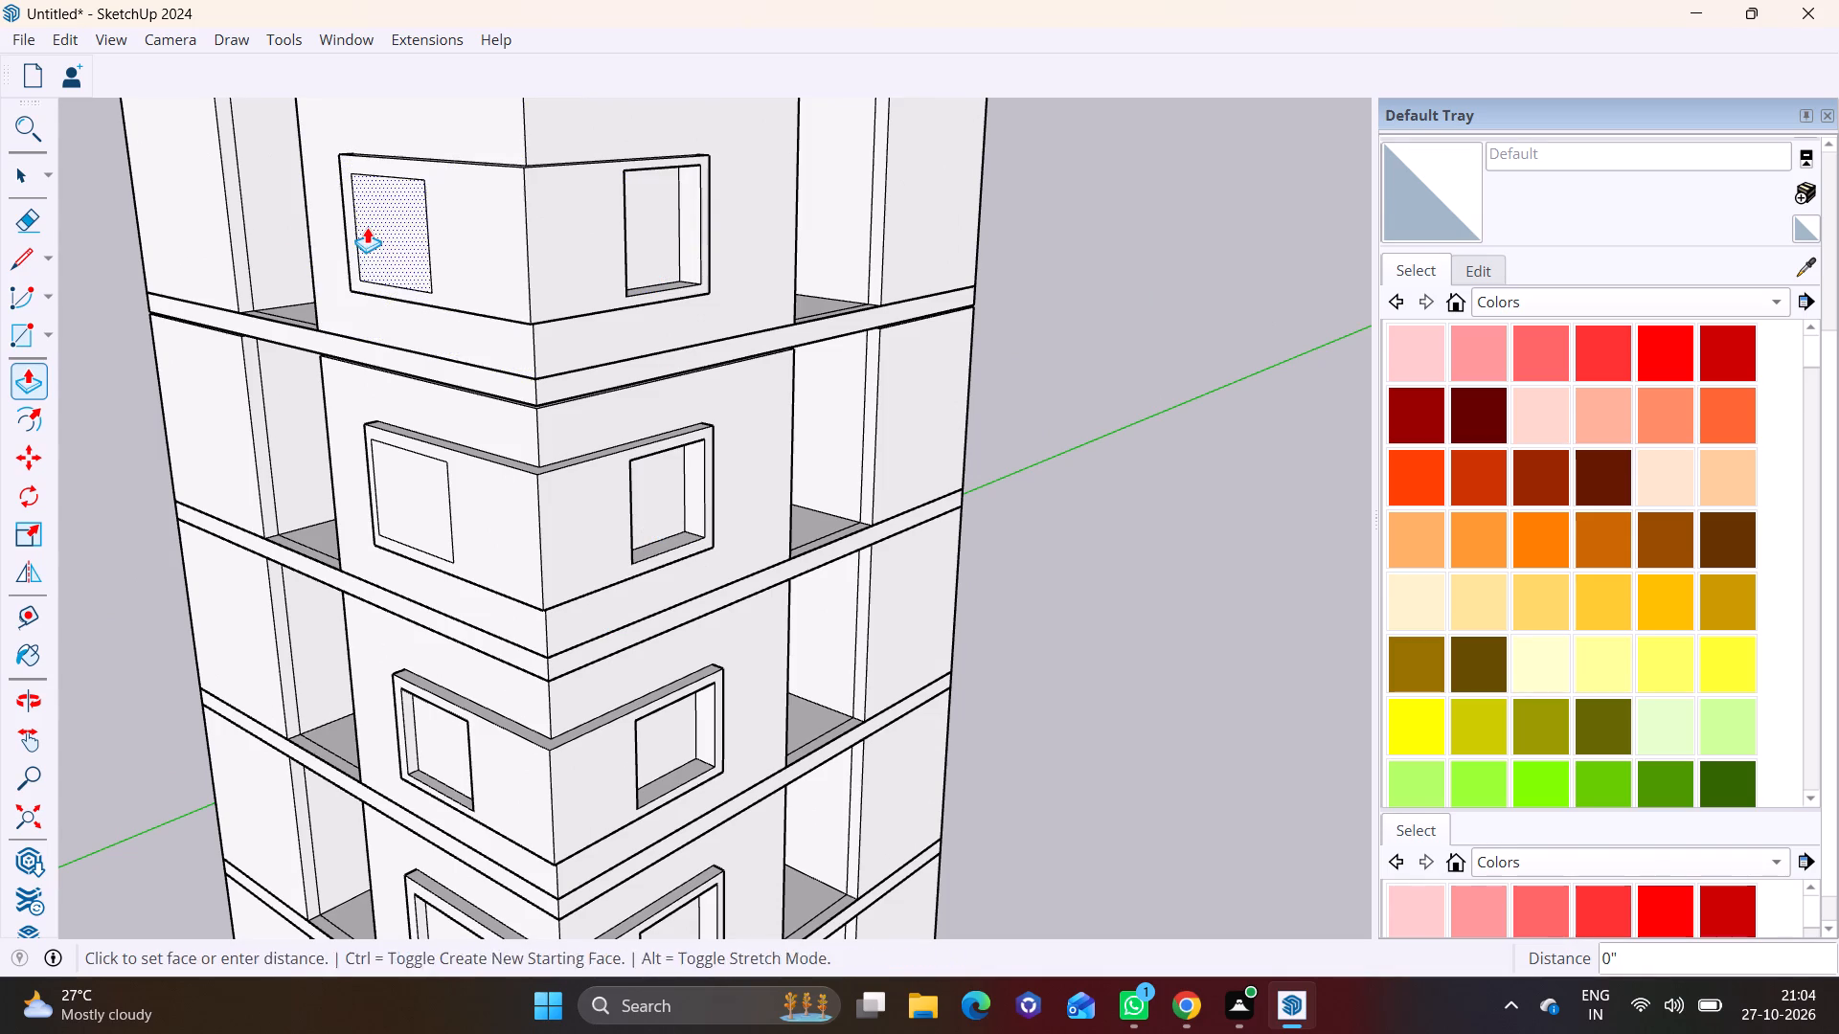
pyautogui.doubleClick(401, 506)
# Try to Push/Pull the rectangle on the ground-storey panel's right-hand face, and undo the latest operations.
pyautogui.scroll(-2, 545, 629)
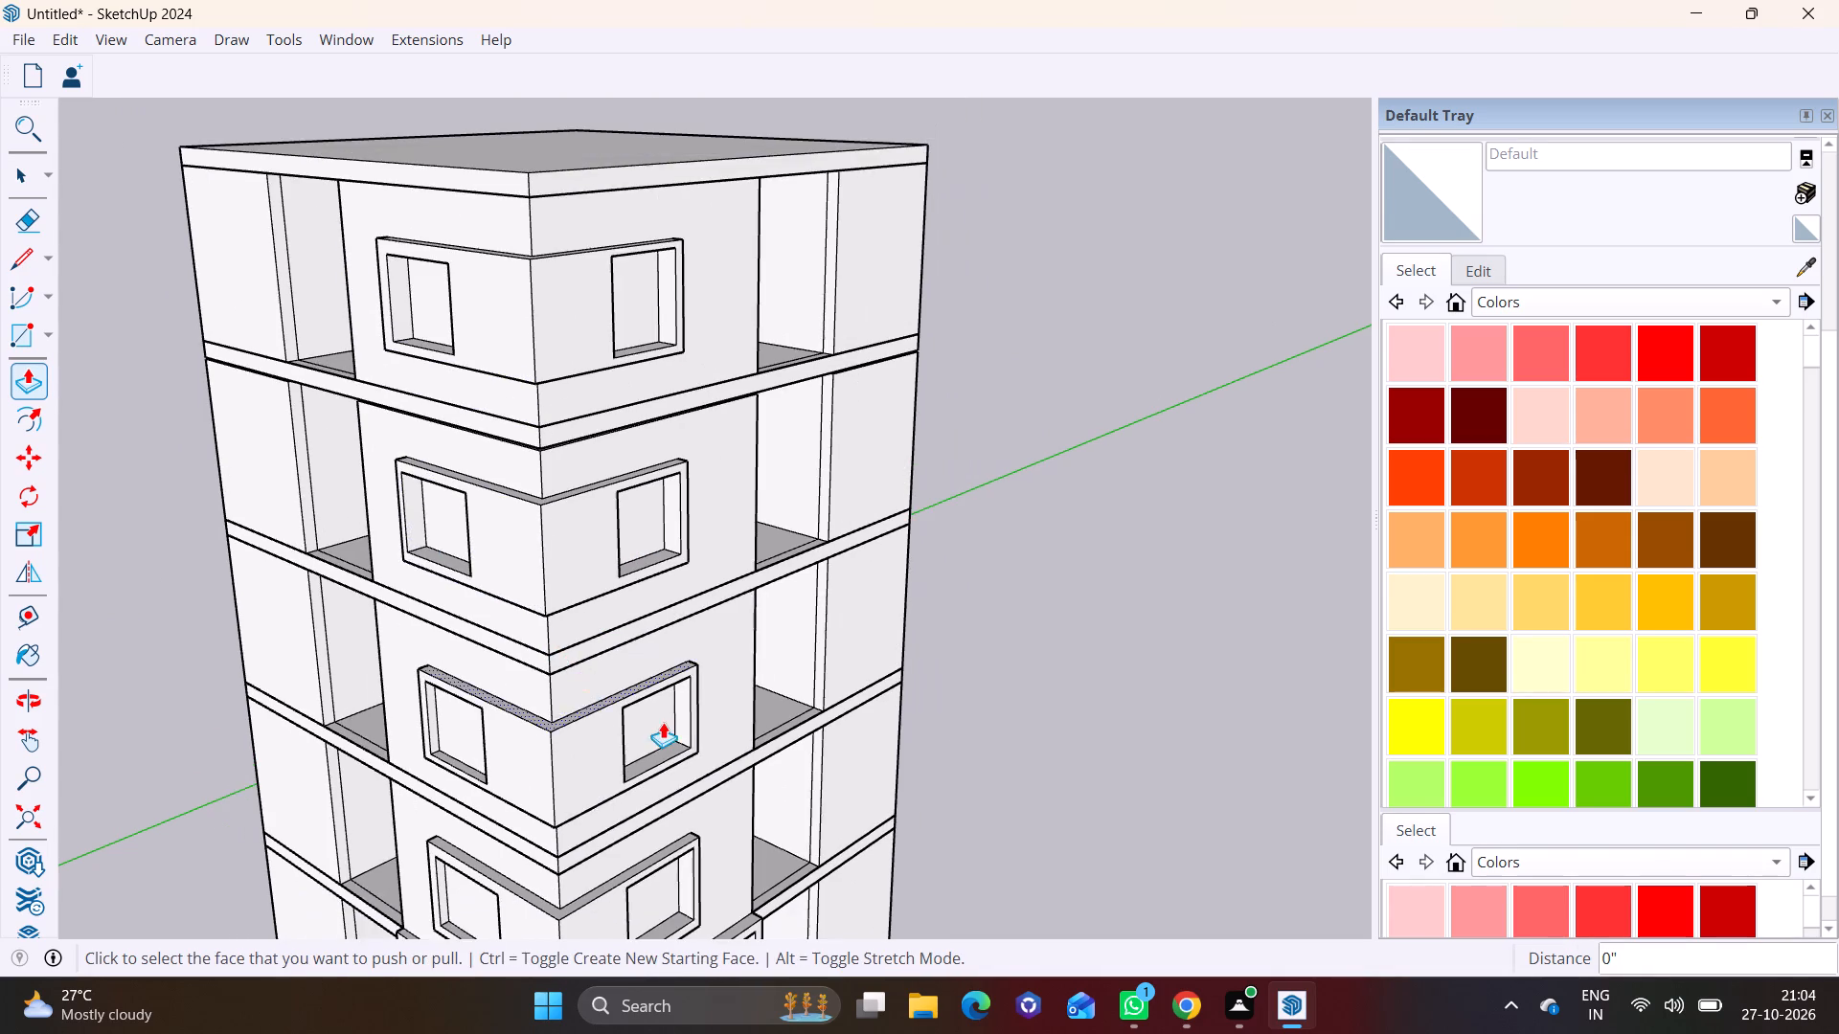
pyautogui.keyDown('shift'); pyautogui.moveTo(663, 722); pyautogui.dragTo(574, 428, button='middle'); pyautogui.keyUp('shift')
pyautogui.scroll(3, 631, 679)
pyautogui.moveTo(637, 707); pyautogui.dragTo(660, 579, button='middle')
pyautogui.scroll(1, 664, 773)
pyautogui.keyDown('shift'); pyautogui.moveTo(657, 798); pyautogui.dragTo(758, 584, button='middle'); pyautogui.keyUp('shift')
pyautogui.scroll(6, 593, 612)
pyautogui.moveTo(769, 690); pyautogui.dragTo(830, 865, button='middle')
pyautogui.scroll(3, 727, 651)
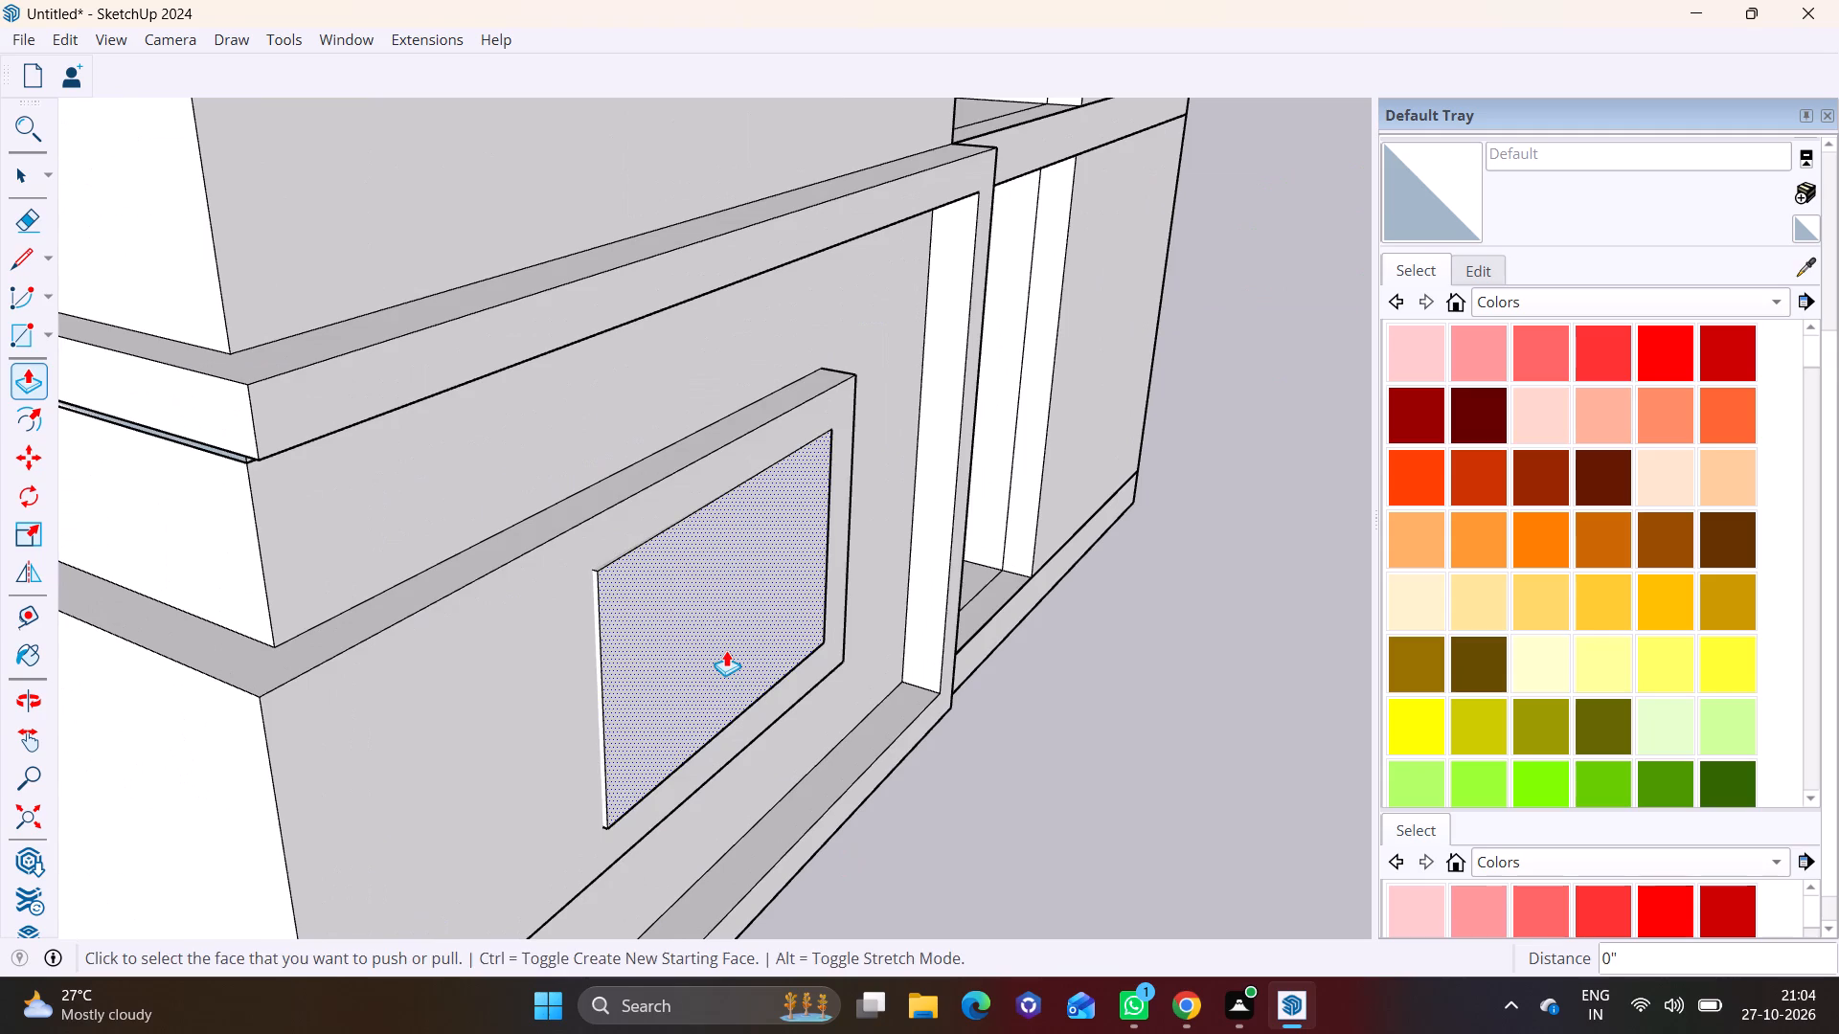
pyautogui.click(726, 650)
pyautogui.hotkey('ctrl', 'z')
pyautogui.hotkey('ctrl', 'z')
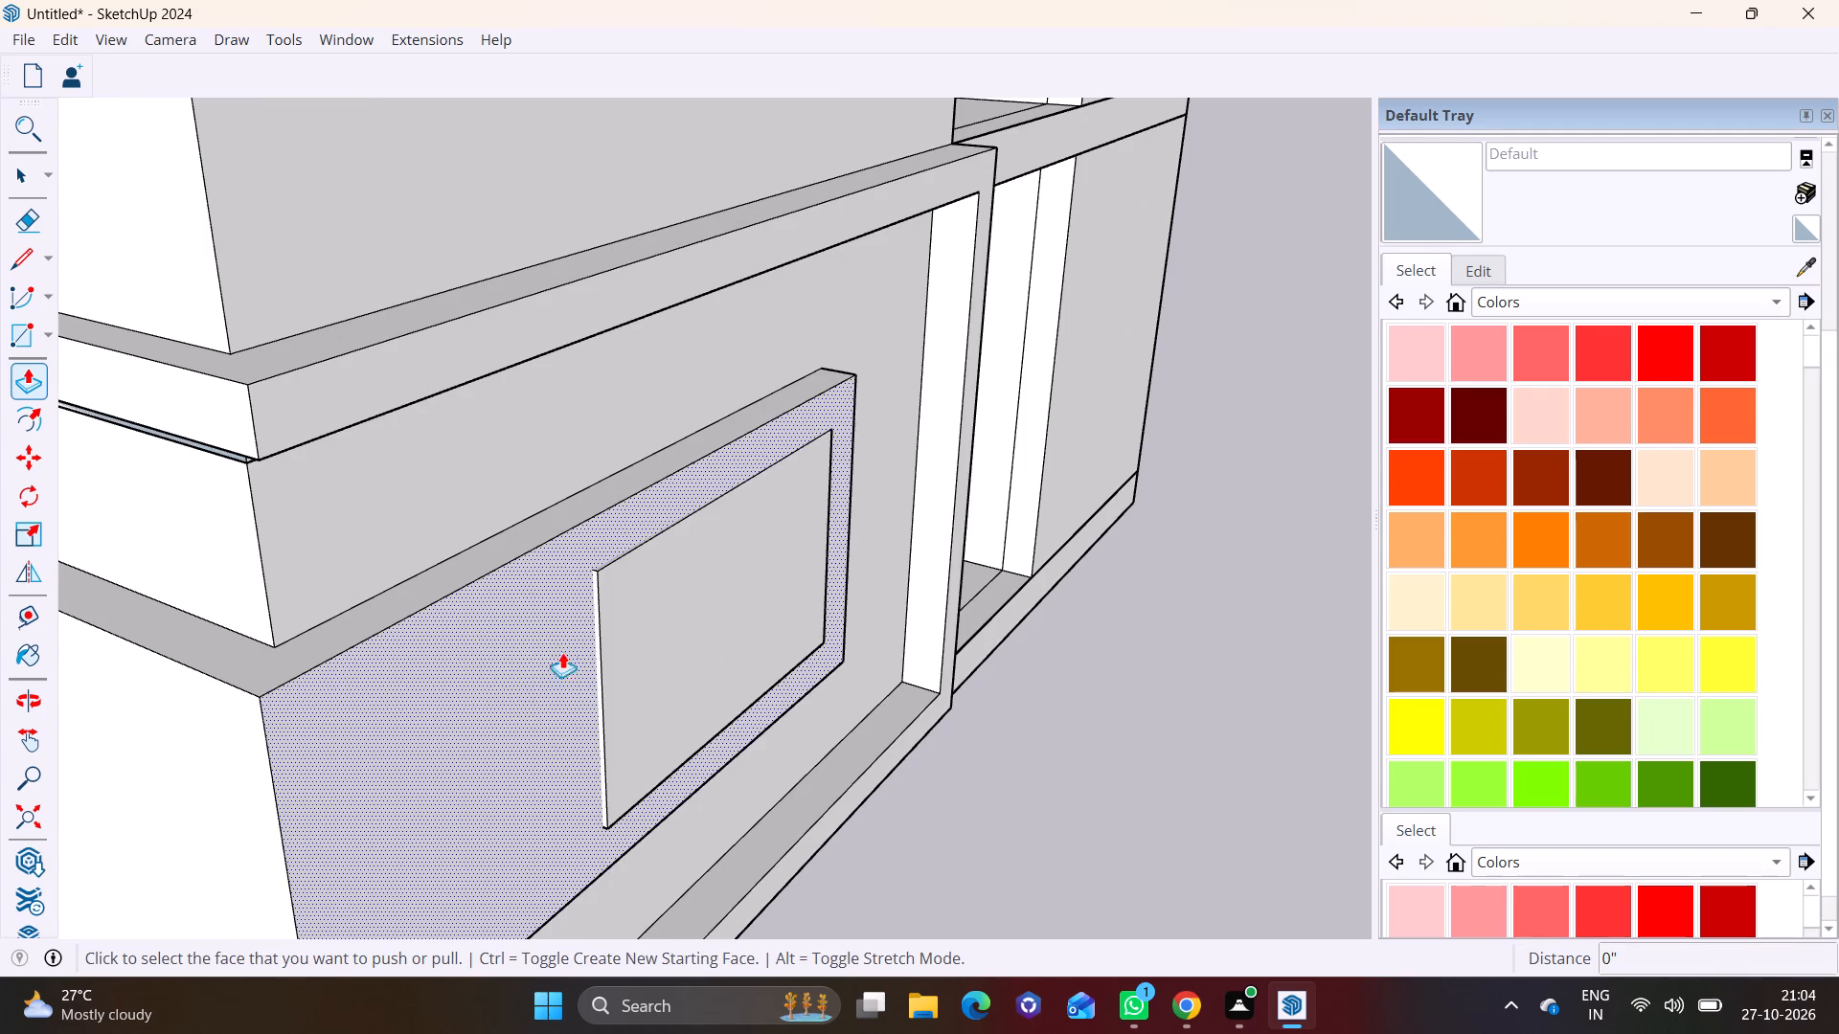
# Repeat the last Push/Pull on the rectangle on the fourth-storey panel's left-hand face.
pyautogui.scroll(-20, 619, 665)
pyautogui.keyDown('shift'); pyautogui.moveTo(458, 249); pyautogui.dragTo(463, 437, button='middle'); pyautogui.keyUp('shift')
pyautogui.scroll(2, 437, 324)
pyautogui.doubleClick(423, 348)
pyautogui.scroll(-2, 486, 455)
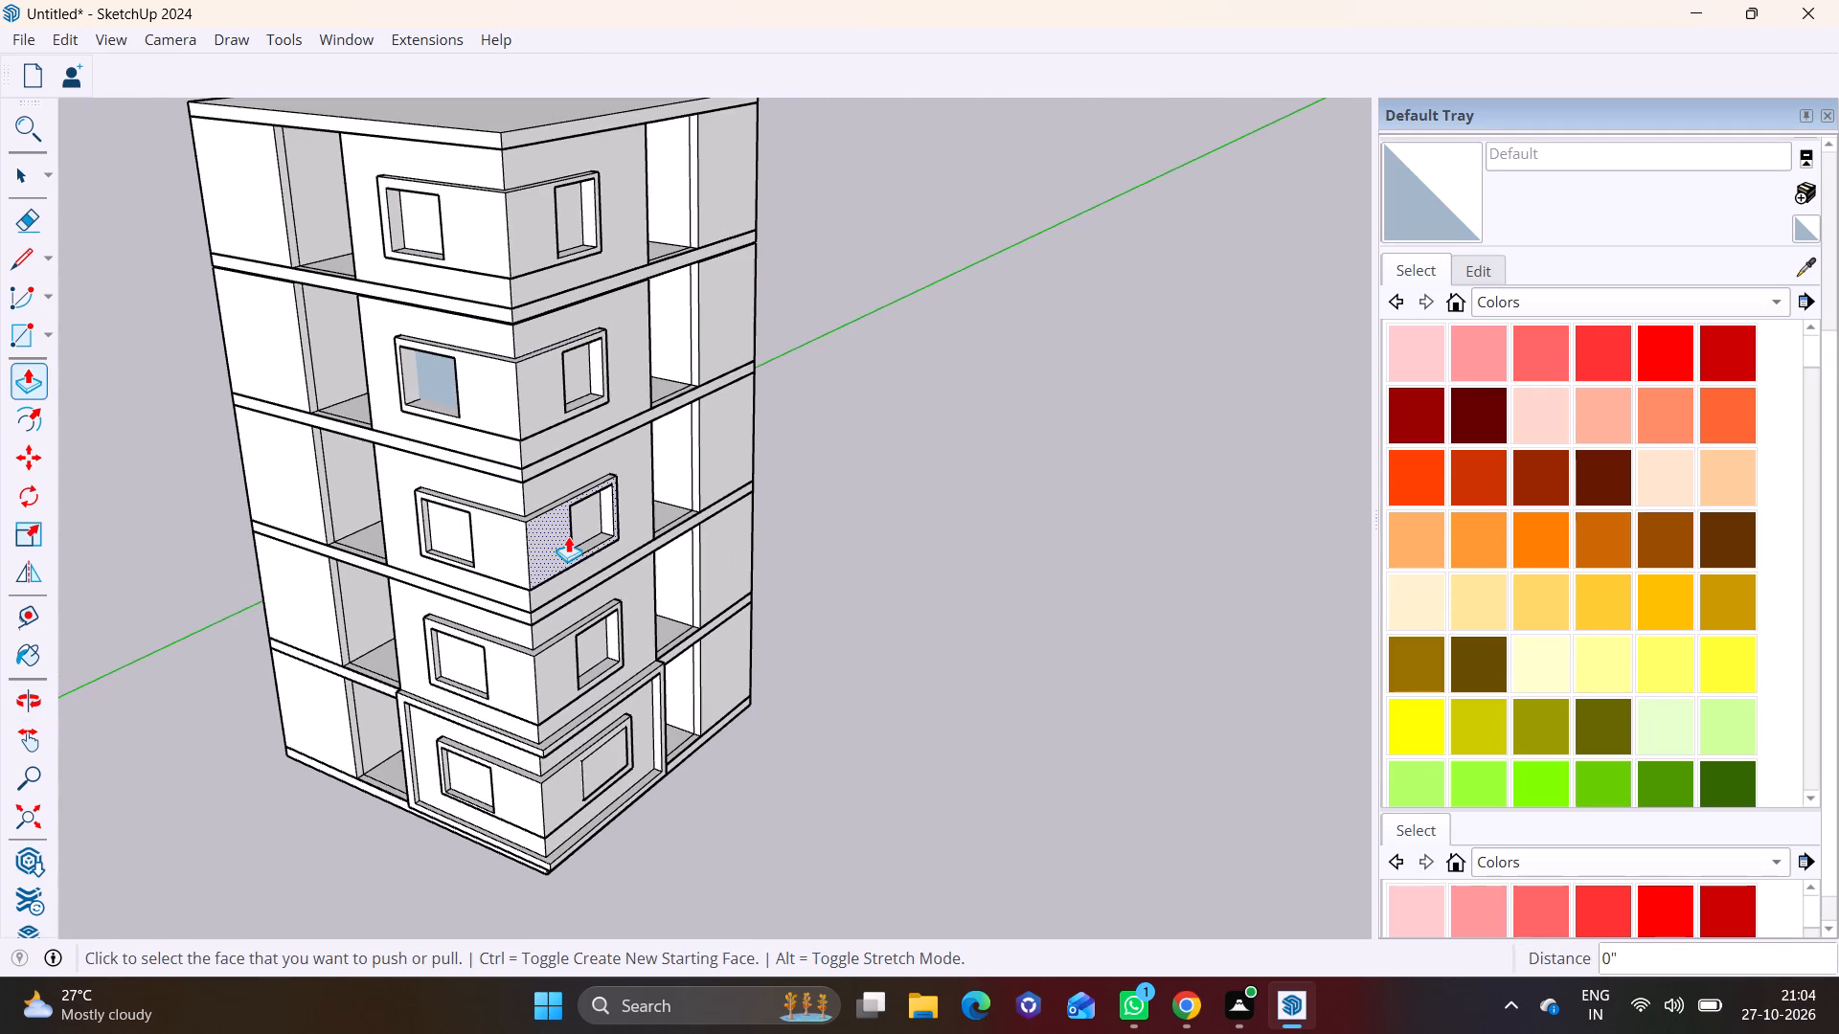
# Delete the bottom, top and side edges of the rectangle on the ground-storey panel's right-hand face.
pyautogui.press('space')
pyautogui.moveTo(832, 696); pyautogui.dragTo(752, 580, button='middle')
pyautogui.keyDown('shift'); pyautogui.moveTo(499, 778); pyautogui.dragTo(455, 550, button='middle'); pyautogui.keyUp('shift')
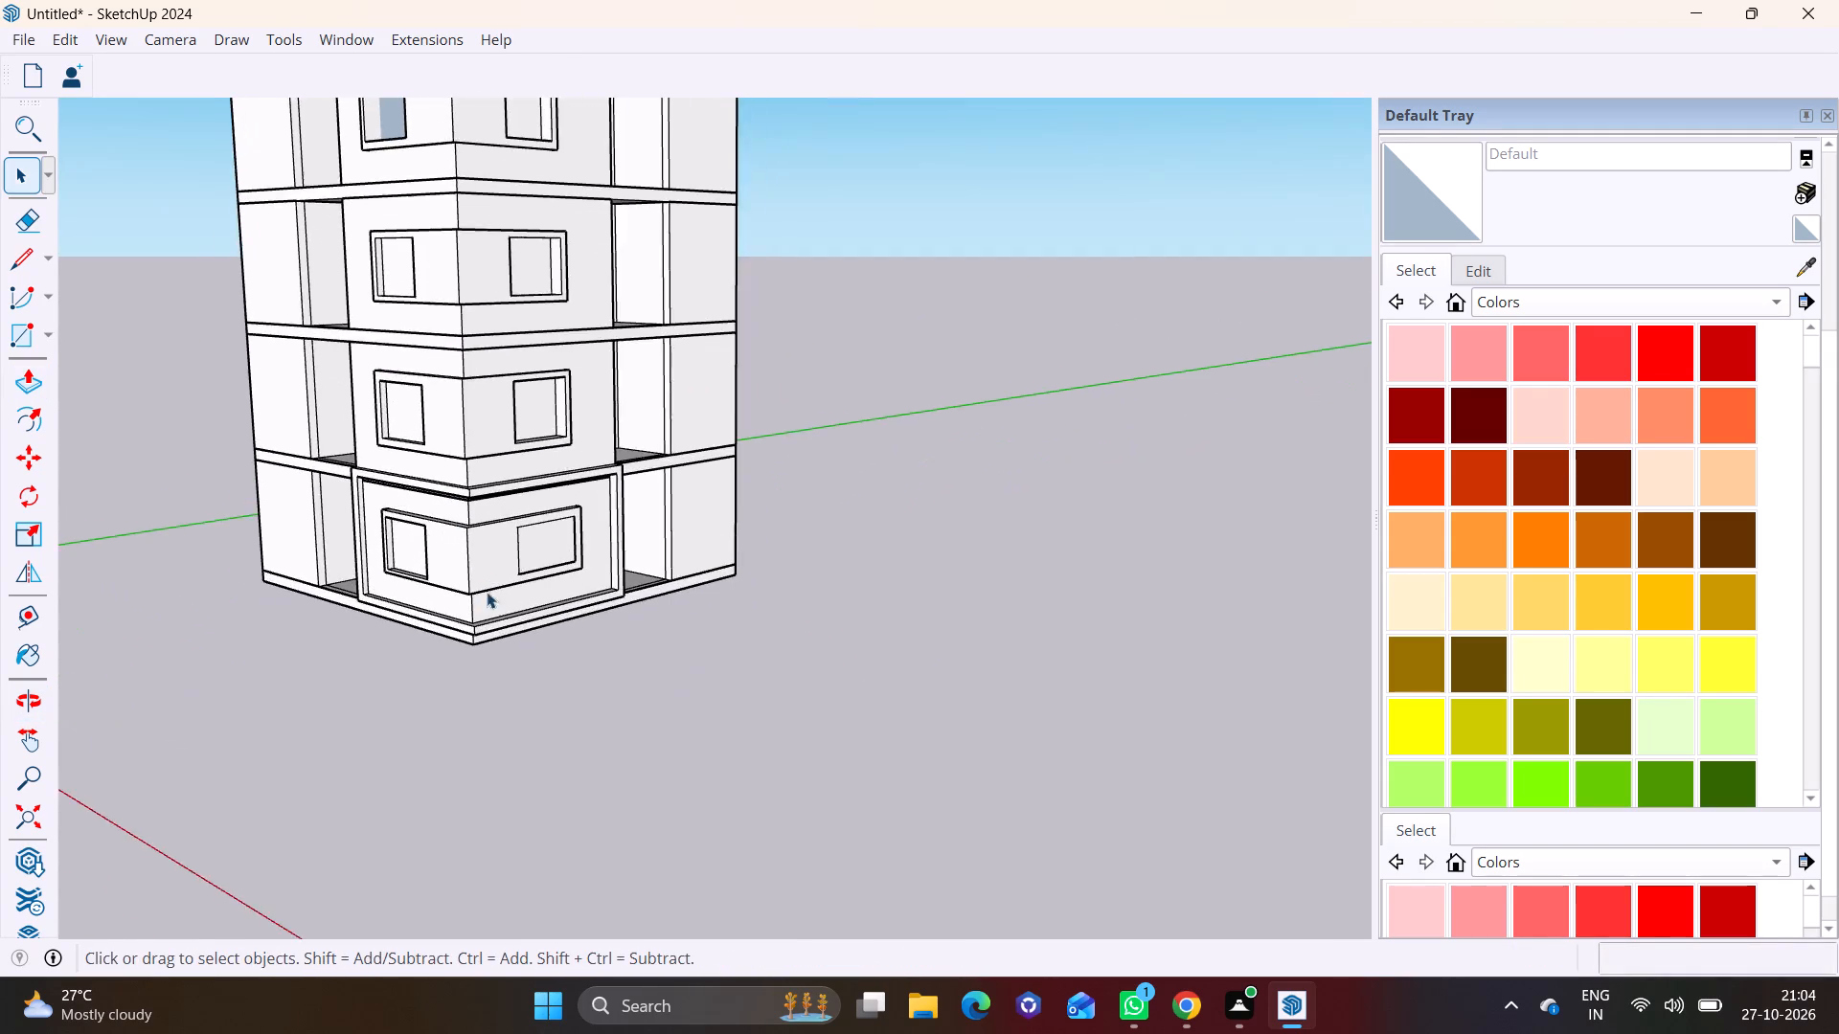
pyautogui.scroll(6, 508, 598)
pyautogui.press('space')
pyautogui.click(538, 556)
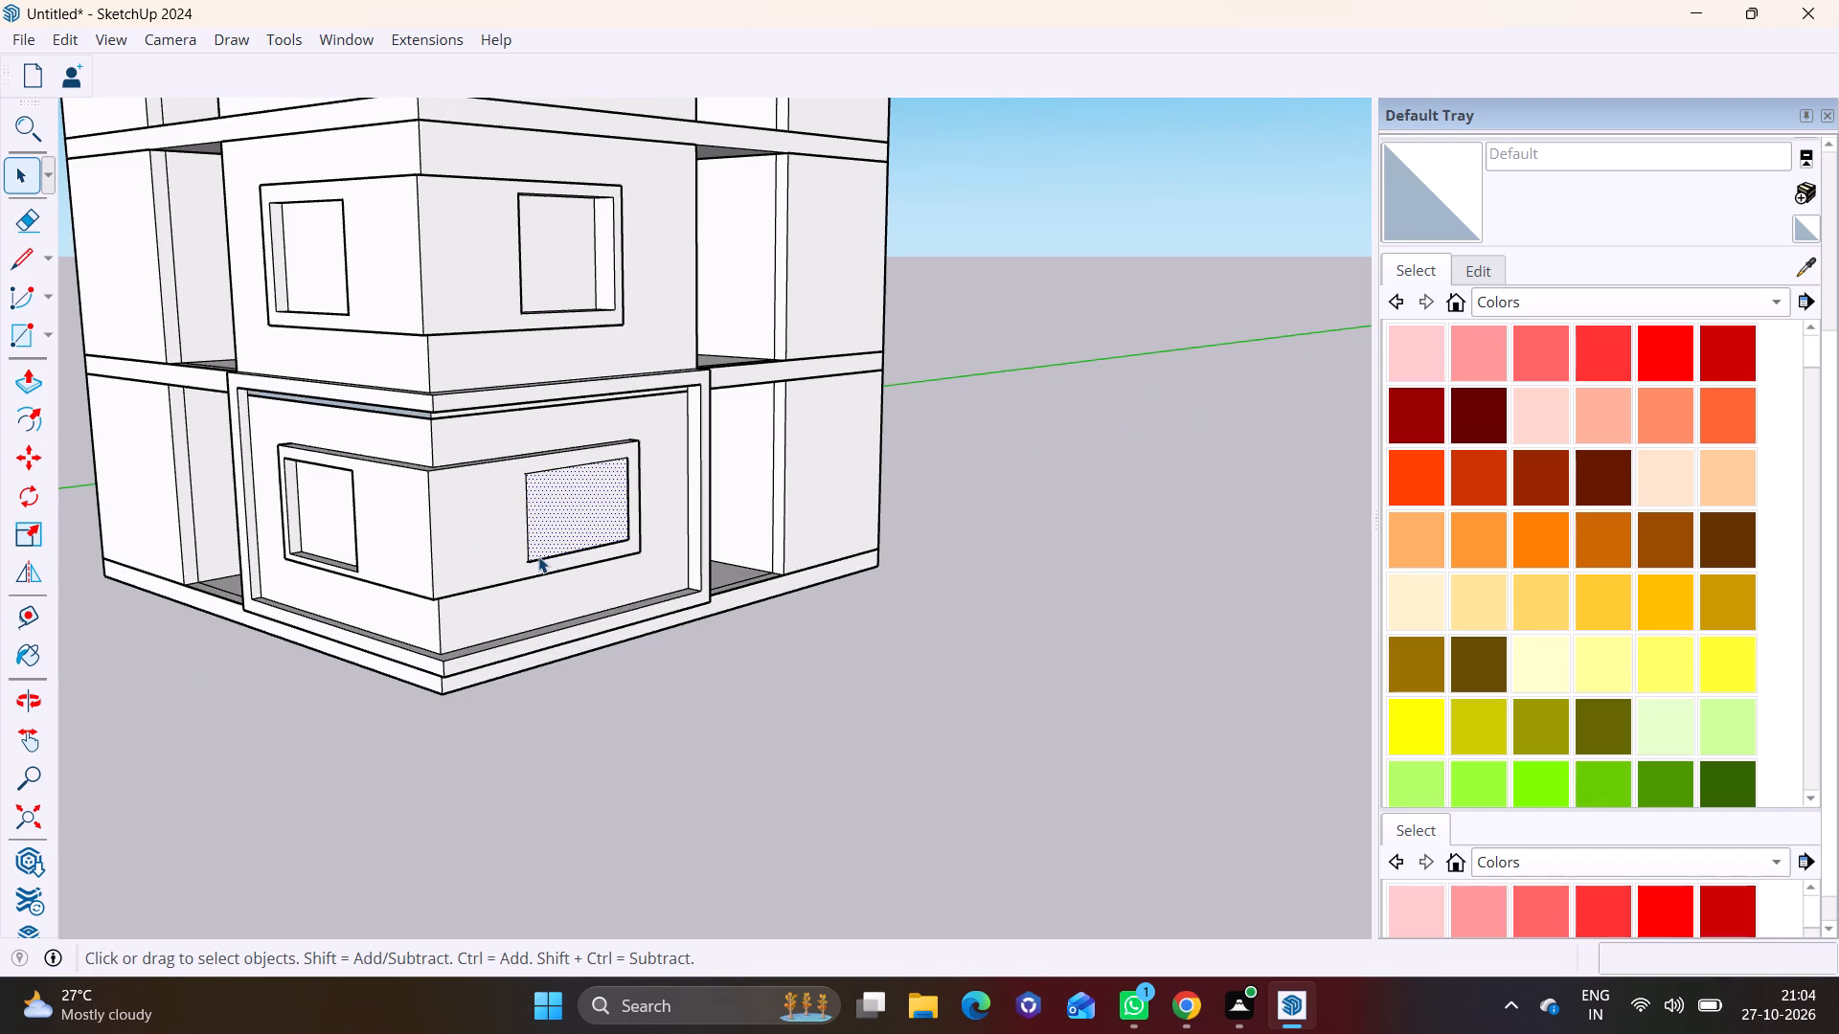
pyautogui.click(541, 559)
pyautogui.press('Delete')
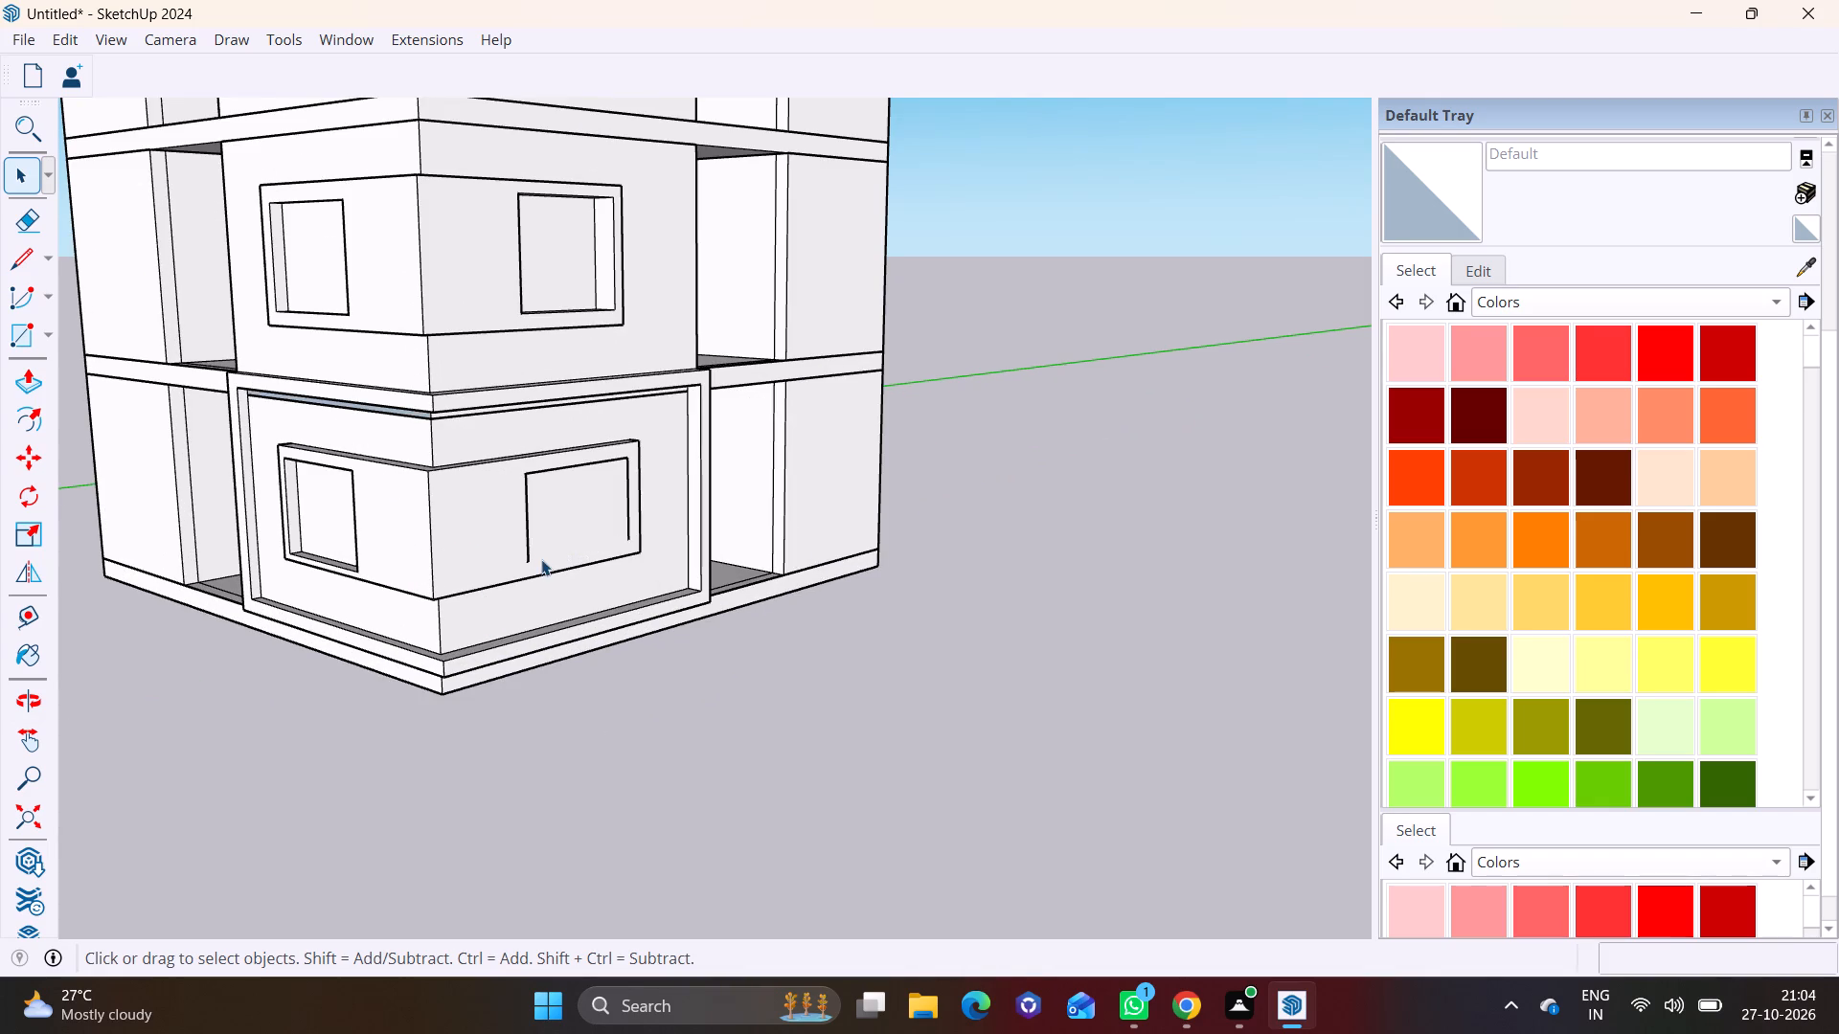
pyautogui.click(524, 532)
pyautogui.click(529, 524)
pyautogui.press('Delete')
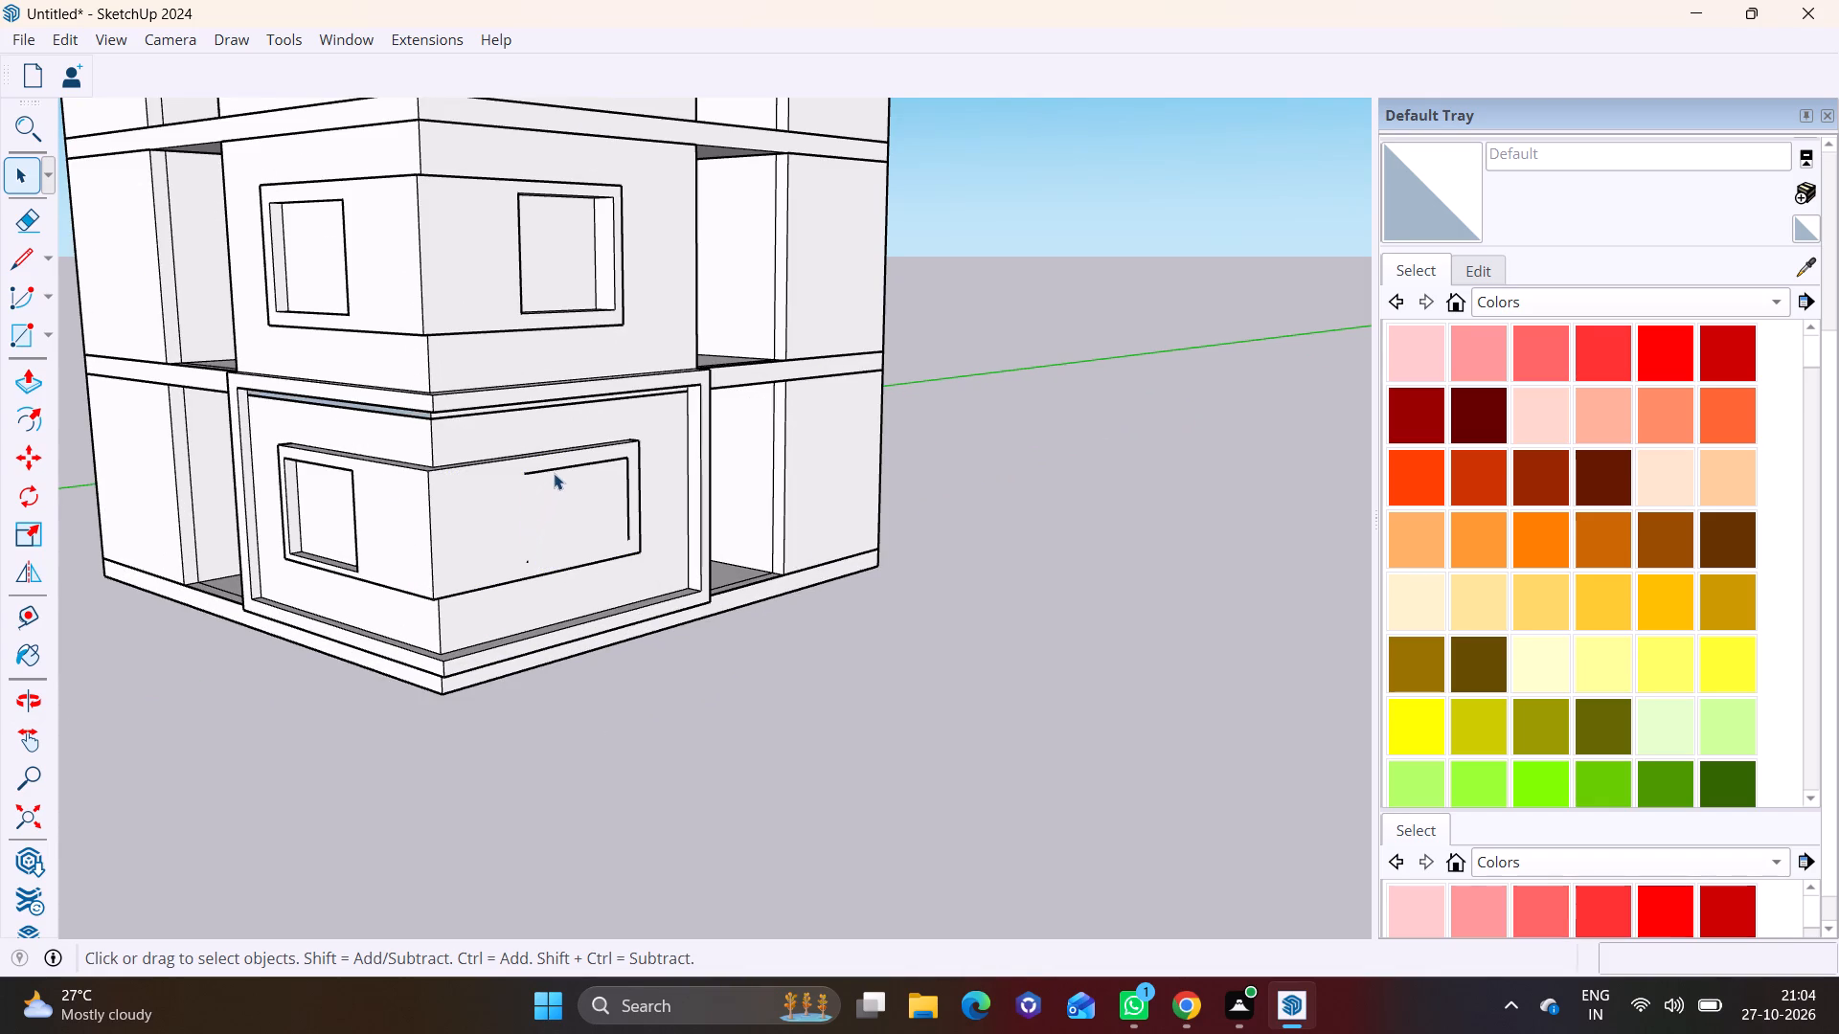
pyautogui.click(558, 463)
pyautogui.click(559, 467)
pyautogui.press('Delete')
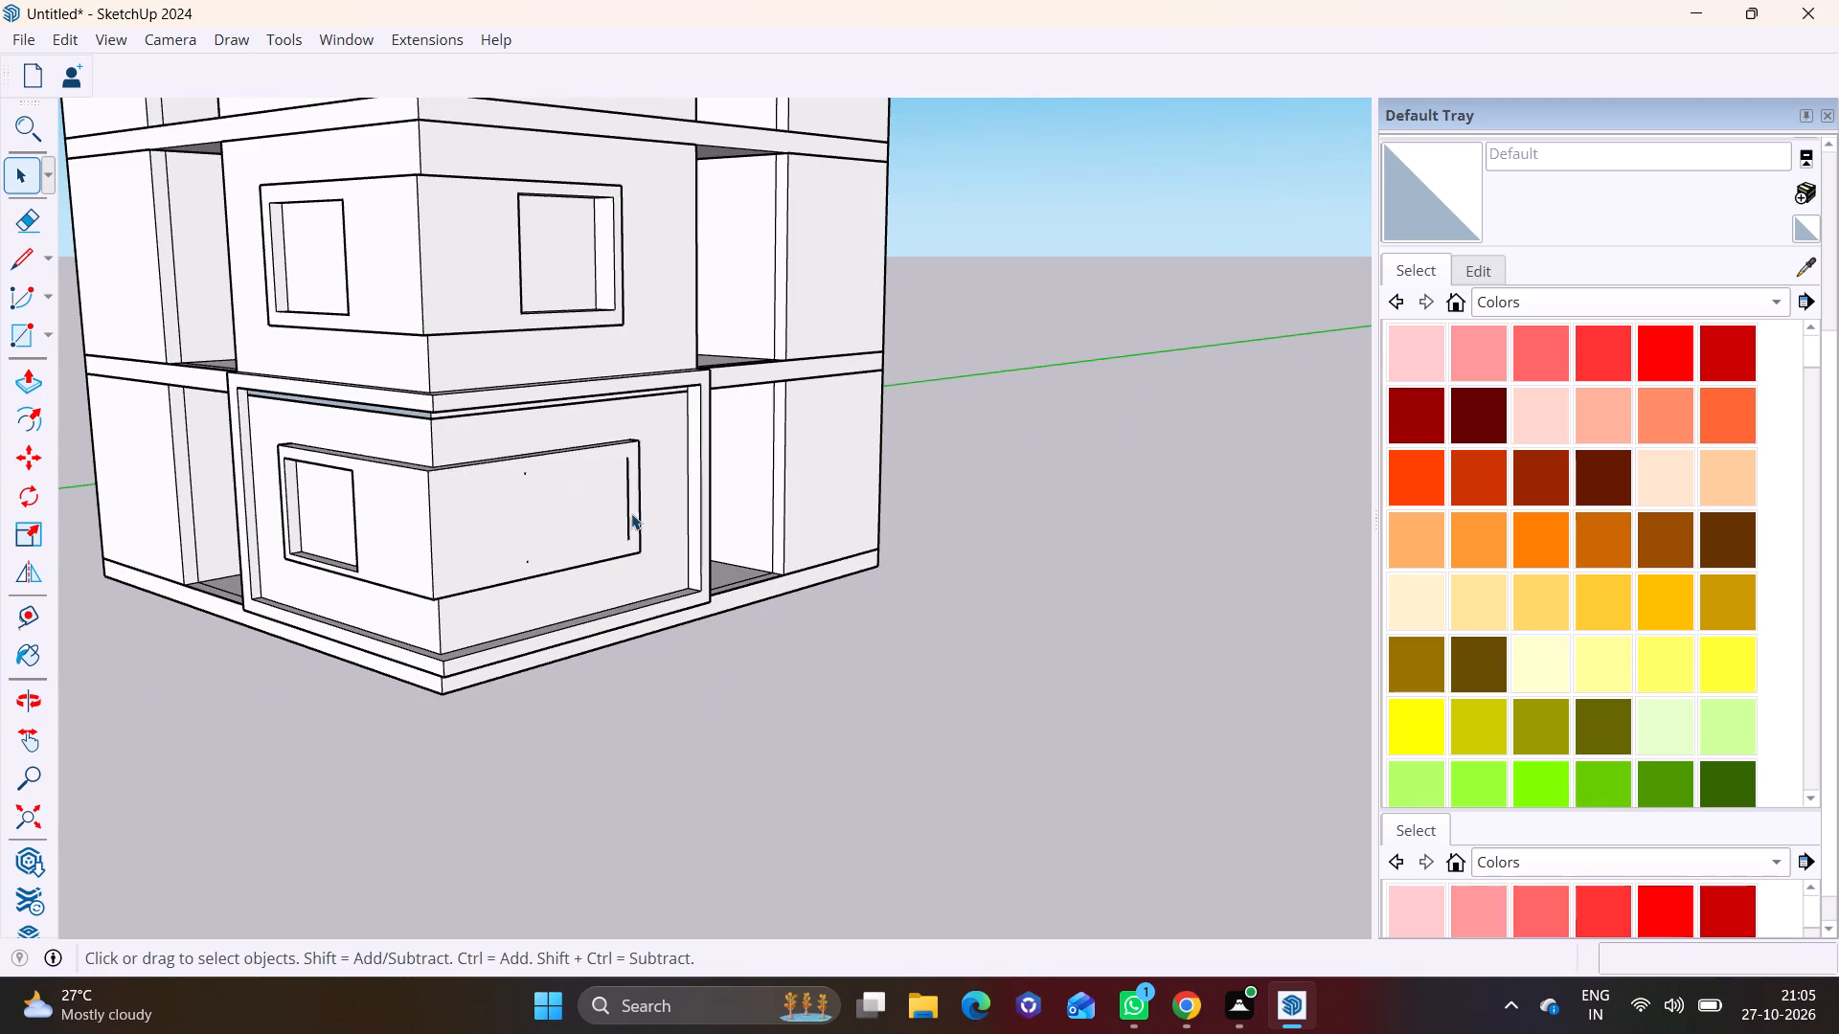
pyautogui.click(627, 508)
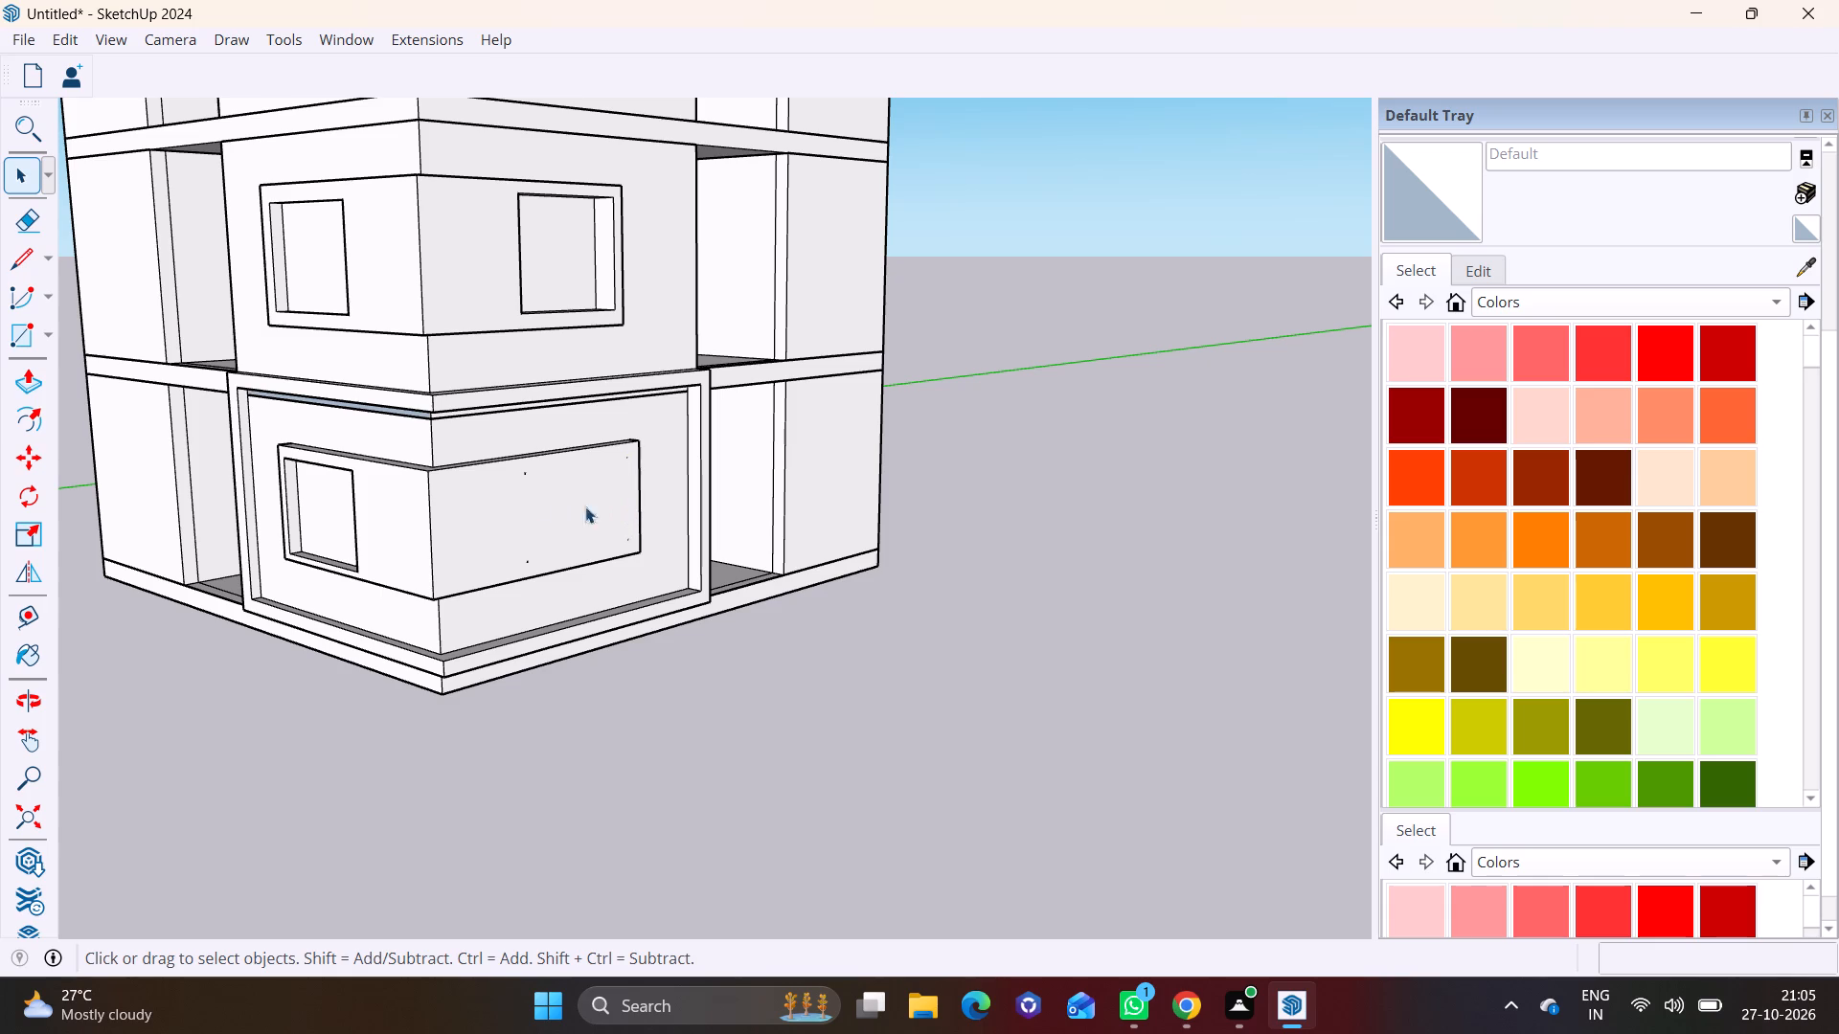
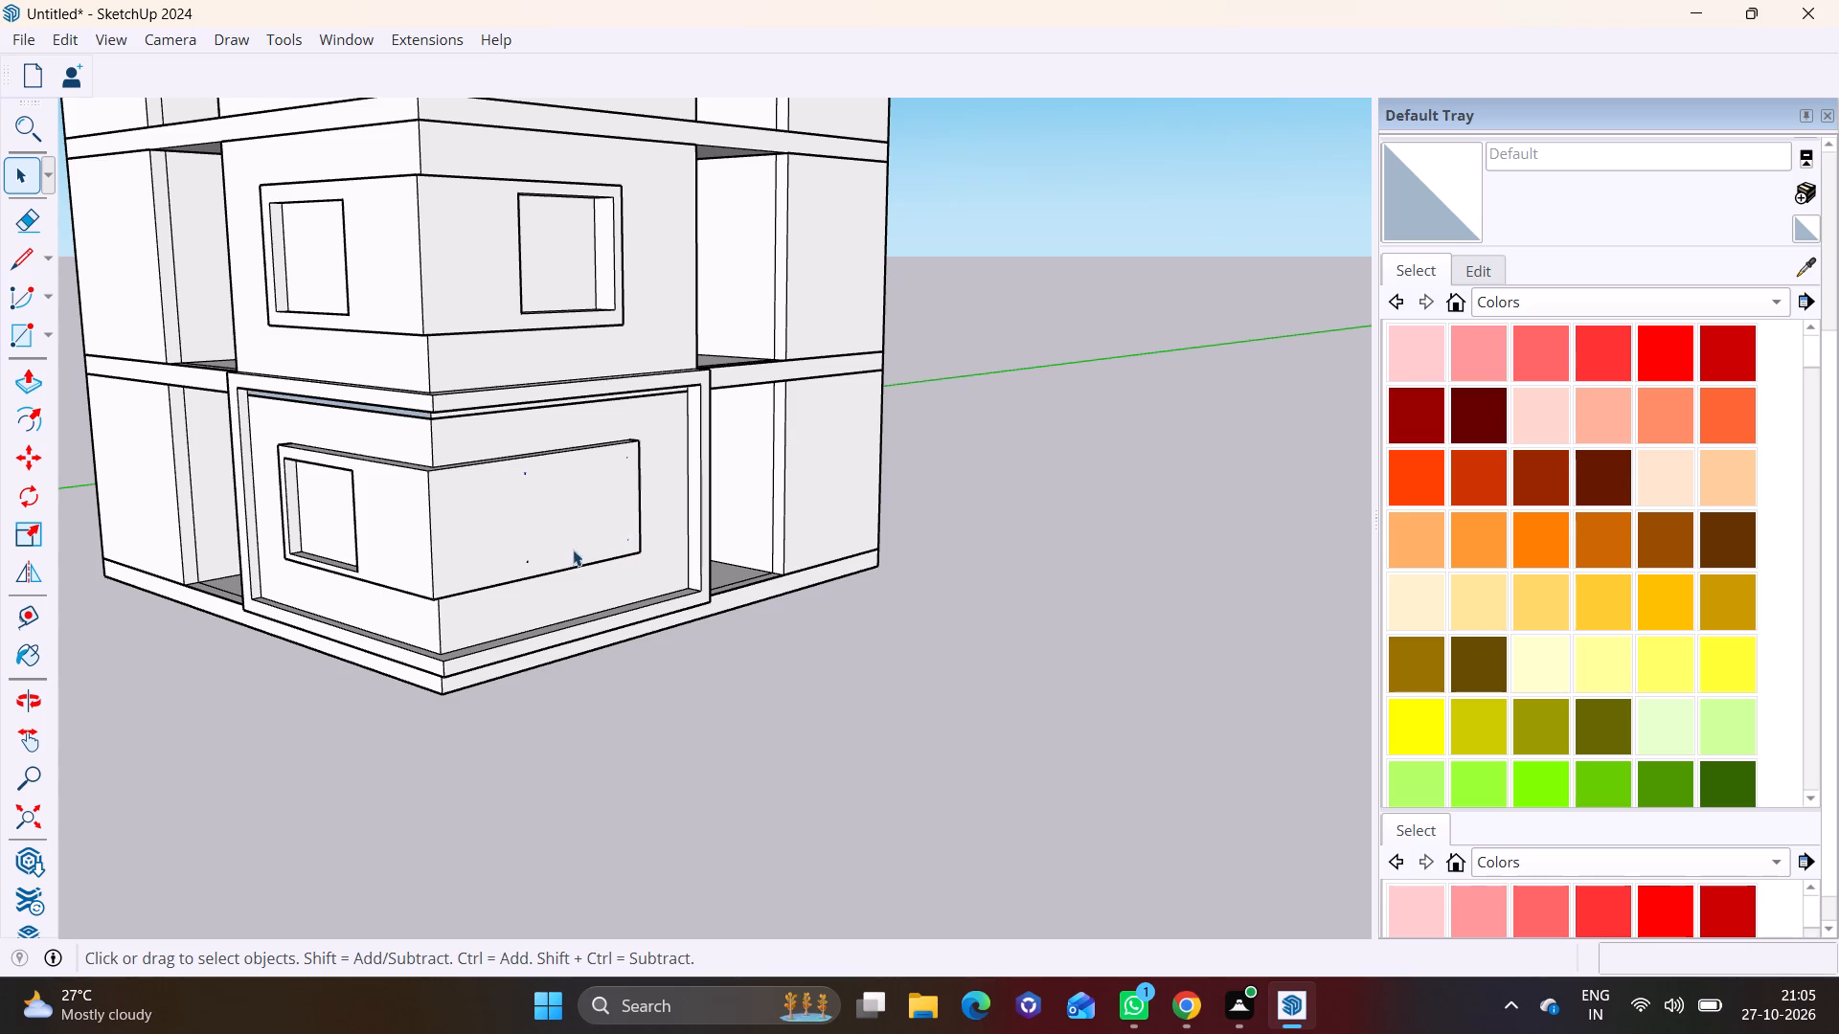
# Delete the leftover stray edge fragments of the old window rectangle on the ground-storey panel's right-hand face.
pyautogui.moveTo(507, 535); pyautogui.dragTo(534, 560)
pyautogui.moveTo(534, 560); pyautogui.dragTo(540, 566)
pyautogui.press('Delete')
pyautogui.moveTo(595, 445); pyautogui.dragTo(621, 461)
pyautogui.moveTo(621, 461); pyautogui.dragTo(639, 478)
pyautogui.press('Delete')
# Draw a rectangle about 5' 6" by 3' 10 1/2" near the outer end of the ground-storey panel's right-hand face.
pyautogui.click(45, 336)
pyautogui.click(170, 375)
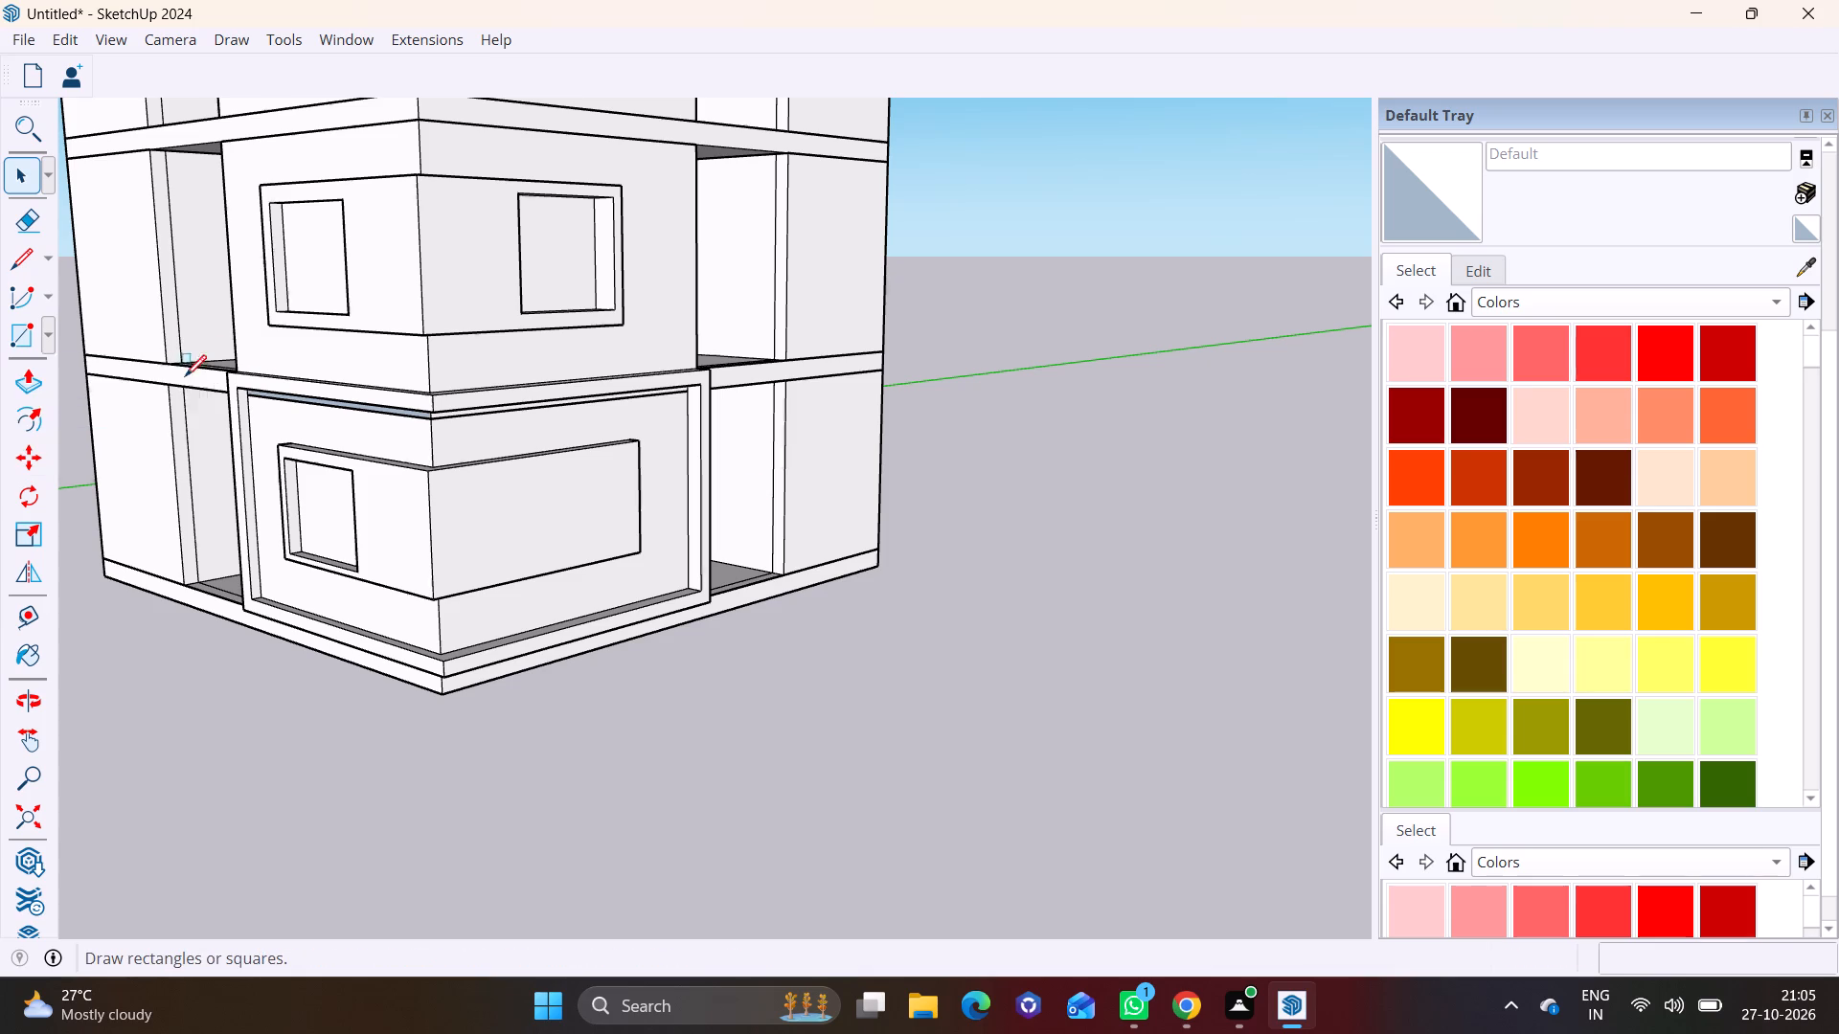
pyautogui.moveTo(785, 499); pyautogui.dragTo(504, 499, button='middle')
pyautogui.scroll(4, 533, 466)
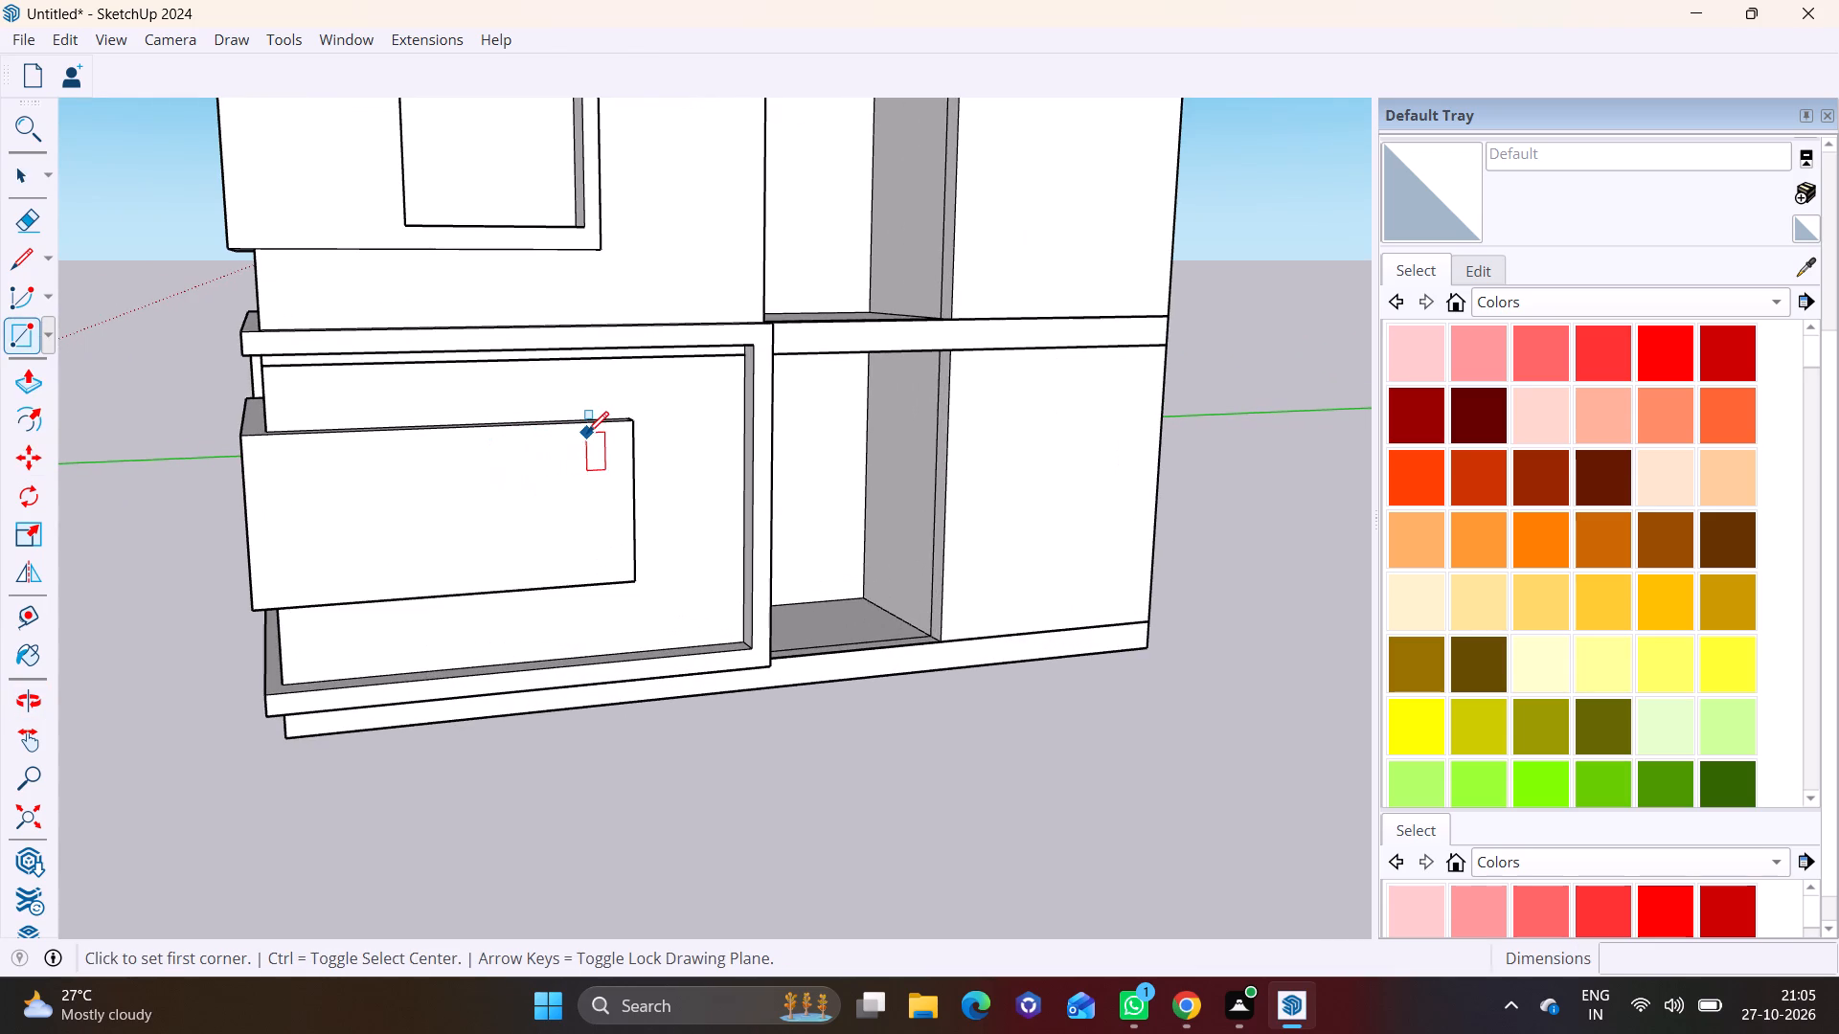
pyautogui.click(613, 439)
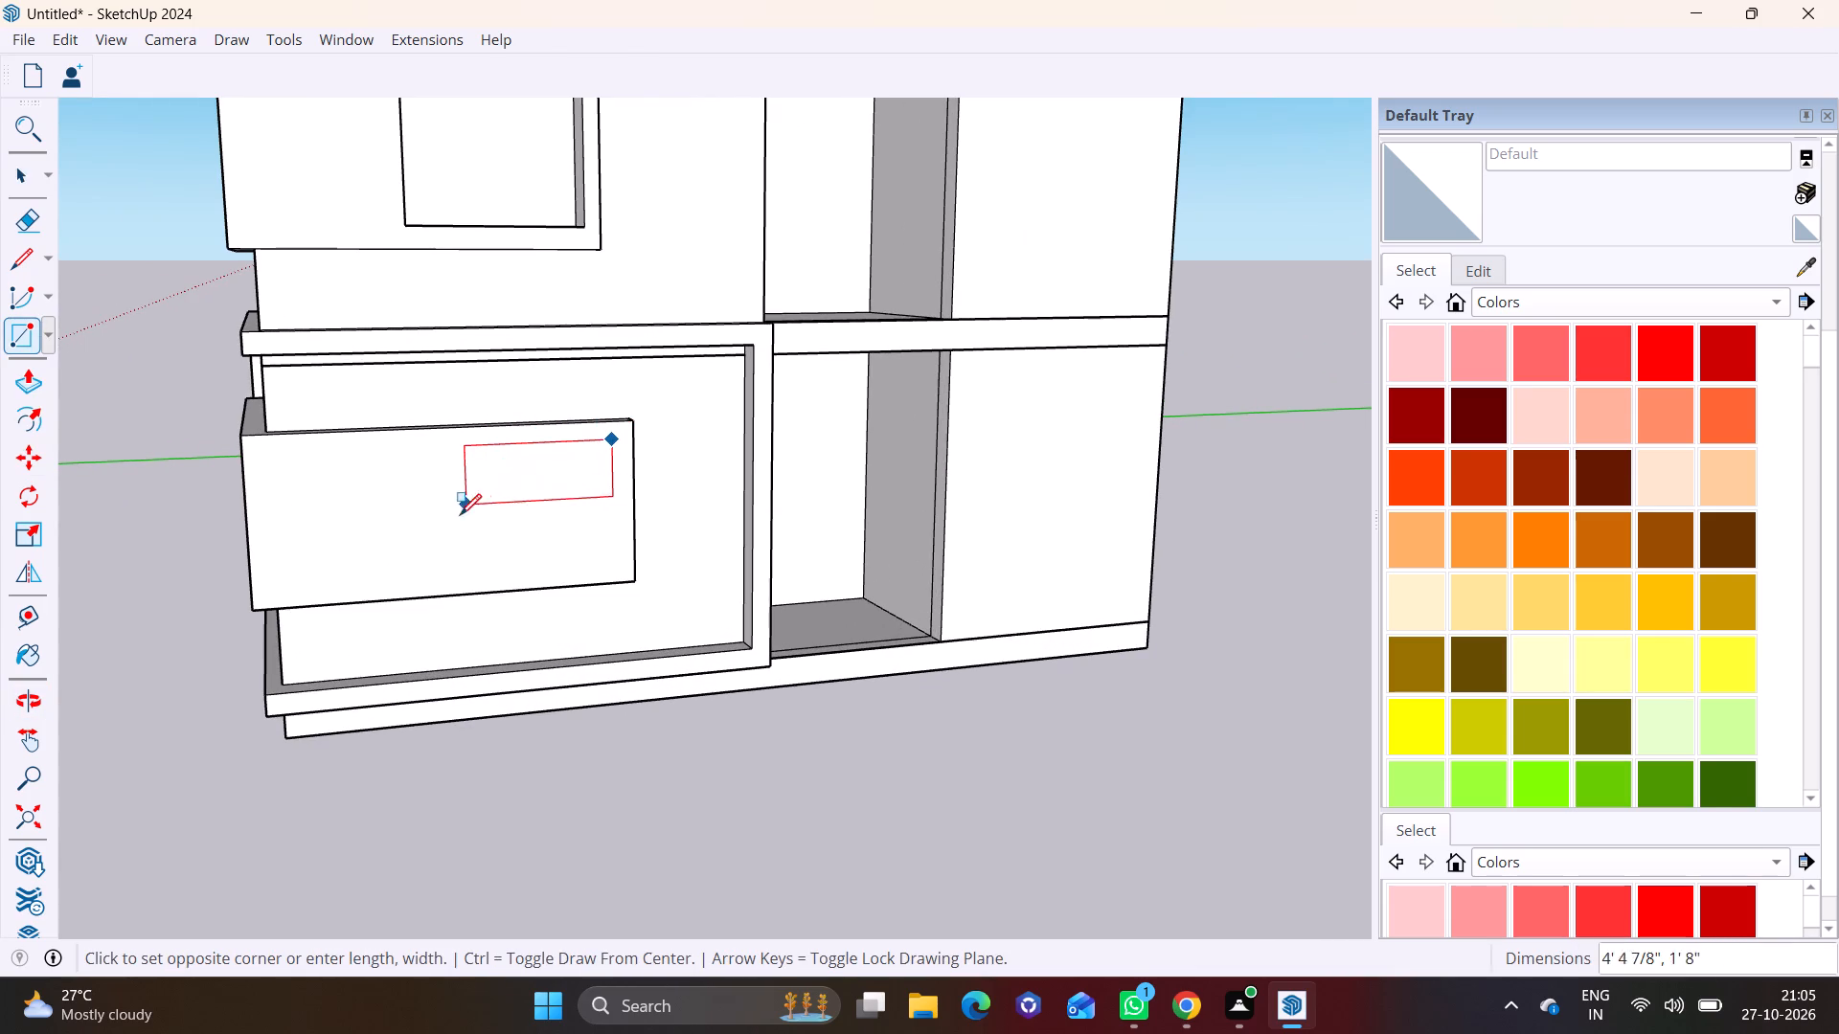
pyautogui.click(433, 577)
# Recess the new rectangle on the ground-storey panel's right-hand face by repeating the last Push/Pull distance.
pyautogui.click(11, 178)
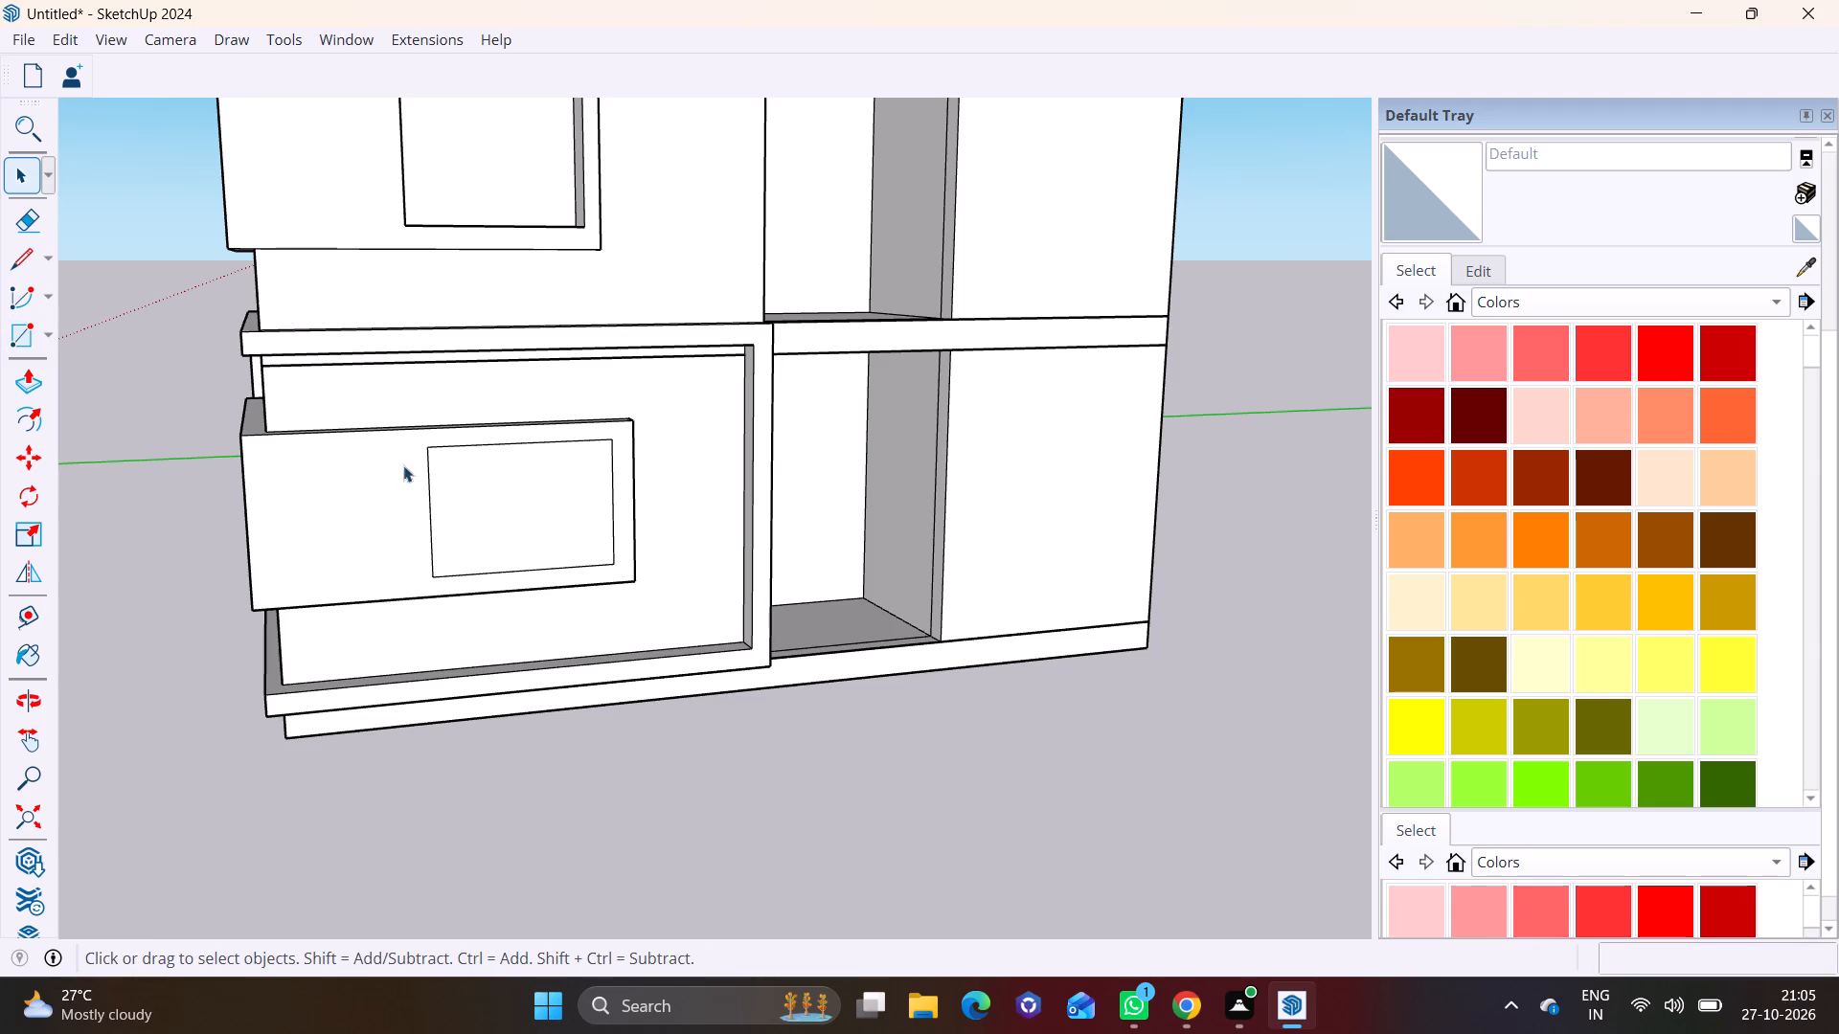
pyautogui.click(453, 509)
pyautogui.click(34, 371)
pyautogui.doubleClick(515, 497)
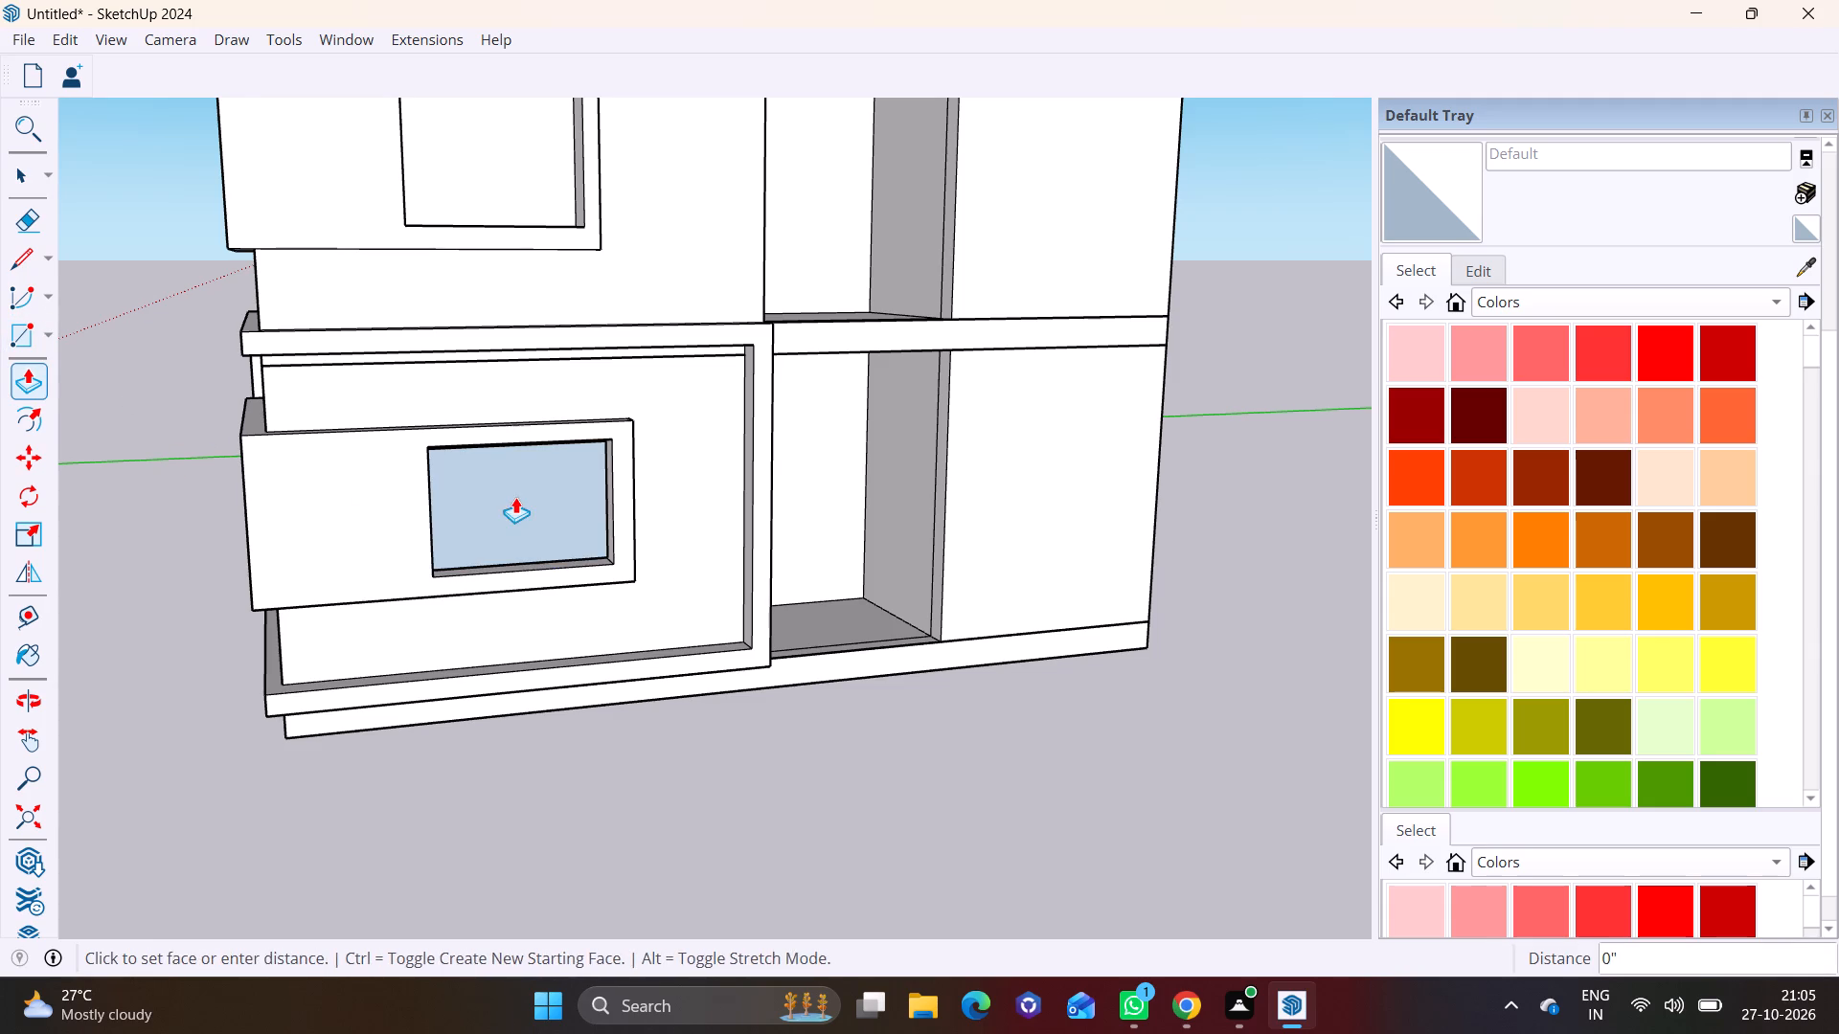
pyautogui.scroll(-1, 493, 559)
pyautogui.press('space')
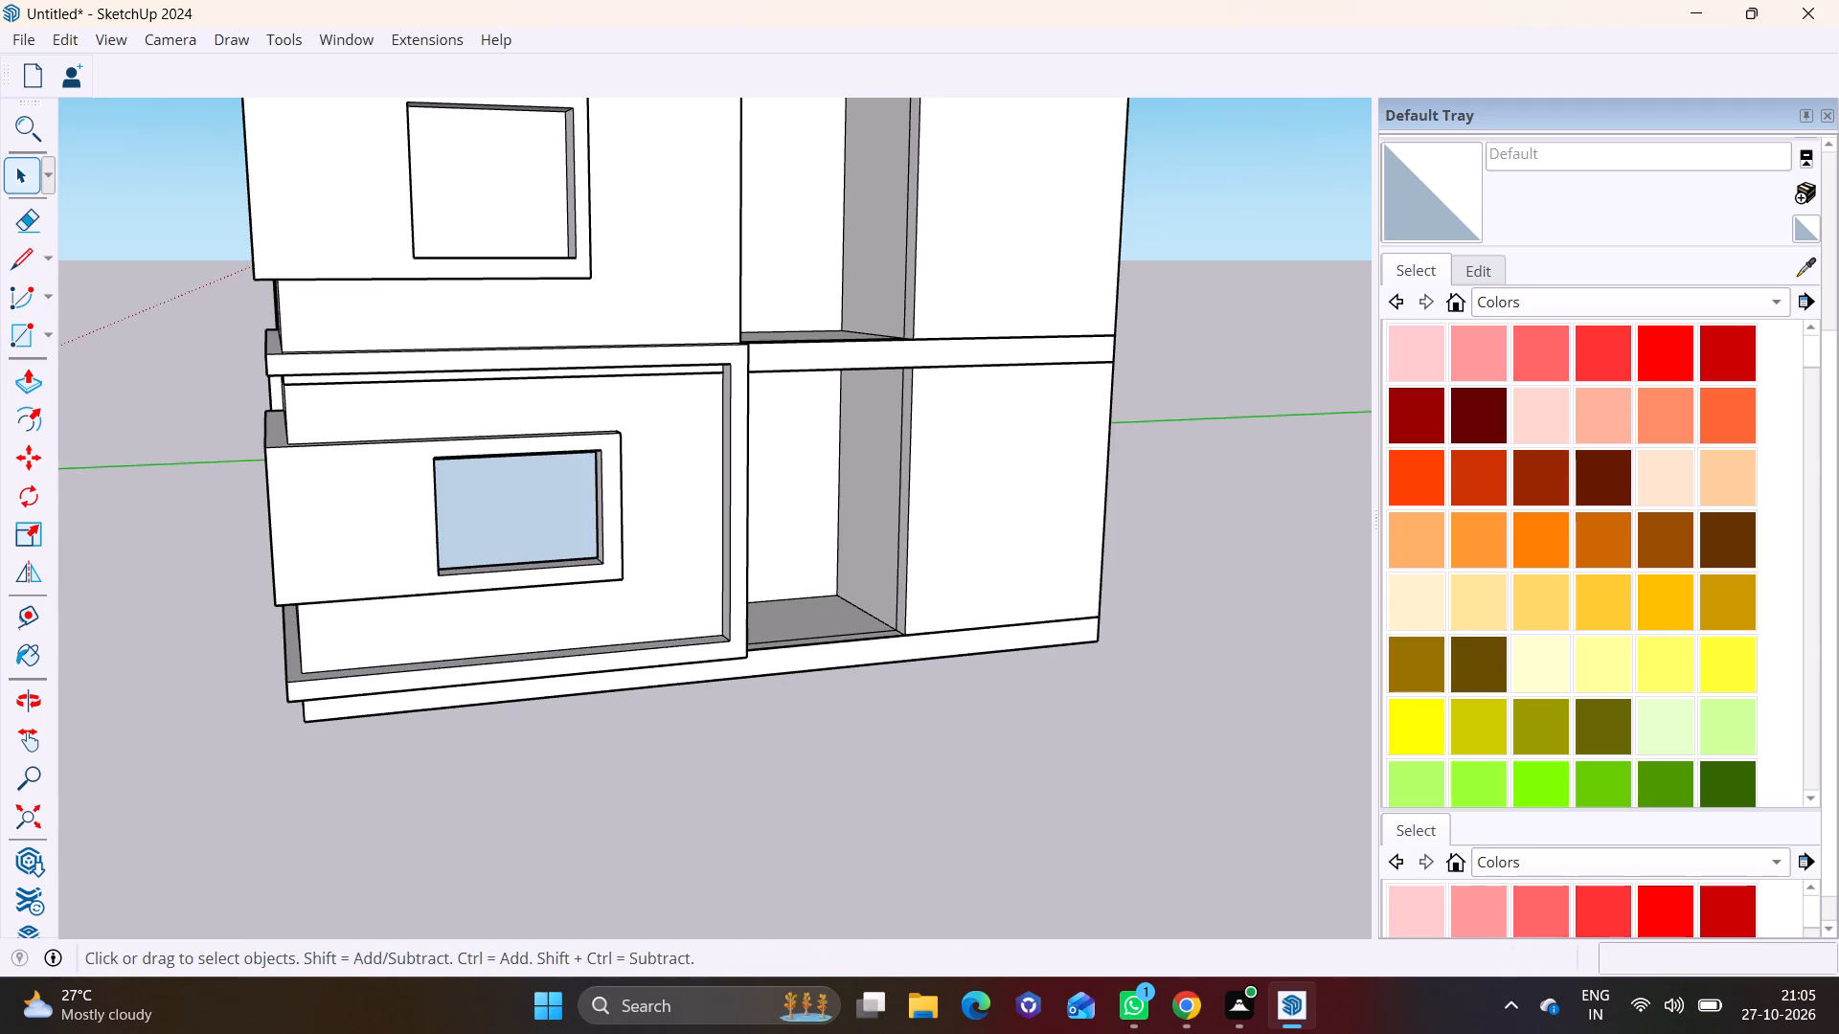
# Paint the blue recessed window faces, ground-storey right-hand and fourth-storey left-hand, with the white Color M00.
pyautogui.scroll(-13, 1439, 663)
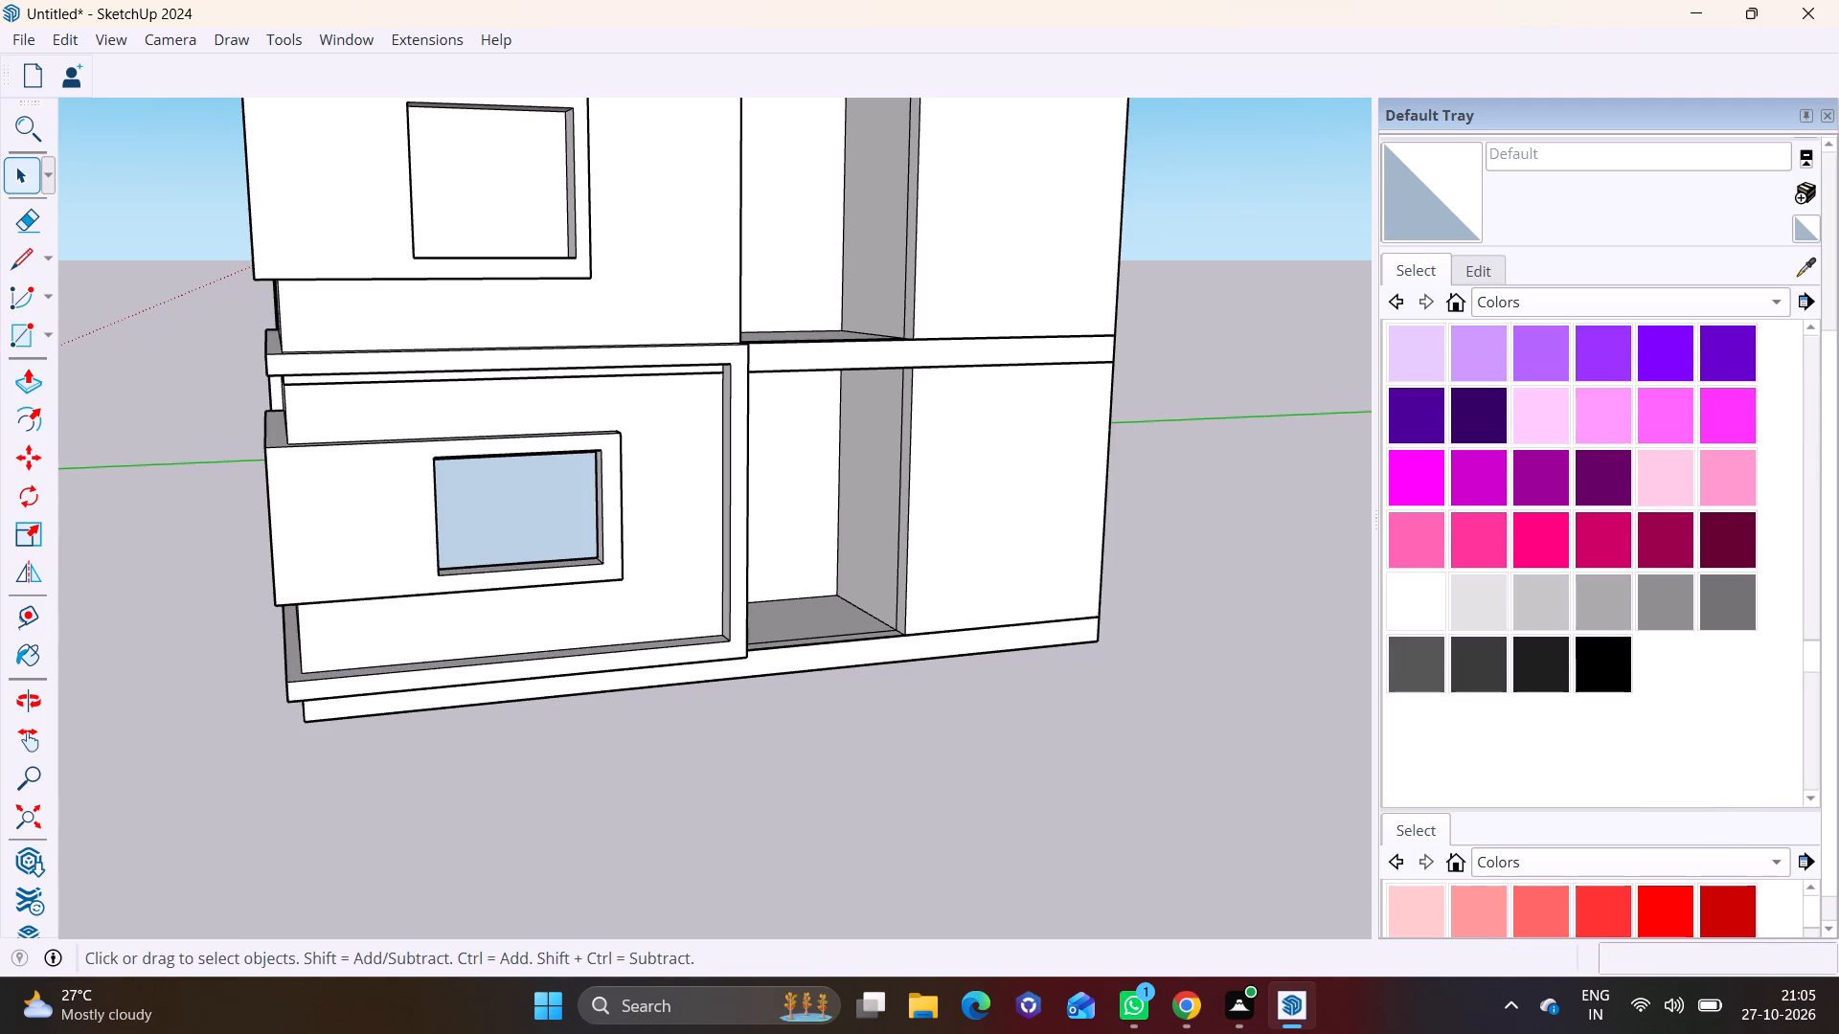
pyautogui.click(1436, 617)
pyautogui.click(527, 511)
pyautogui.scroll(-8, 411, 517)
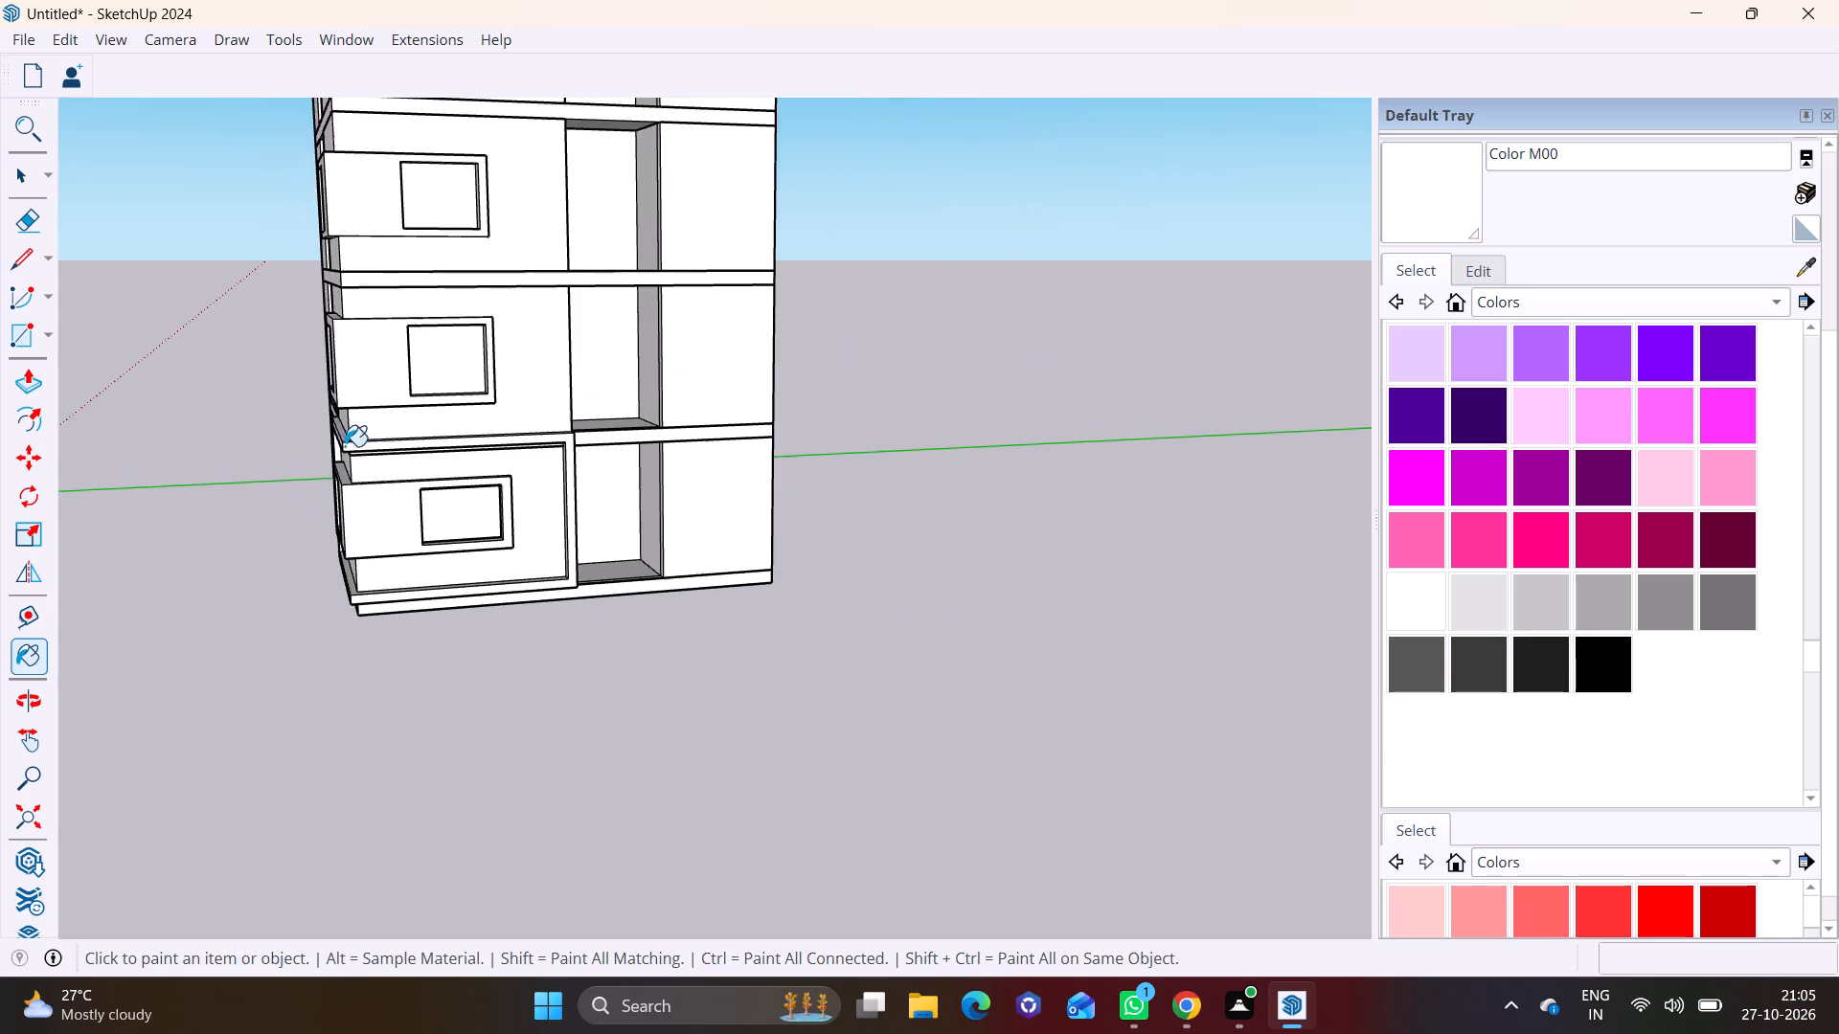
pyautogui.moveTo(345, 446); pyautogui.dragTo(932, 461, button='middle')
pyautogui.scroll(-6, 558, 347)
pyautogui.keyDown('shift'); pyautogui.moveTo(558, 304); pyautogui.dragTo(544, 626, button='middle'); pyautogui.keyUp('shift')
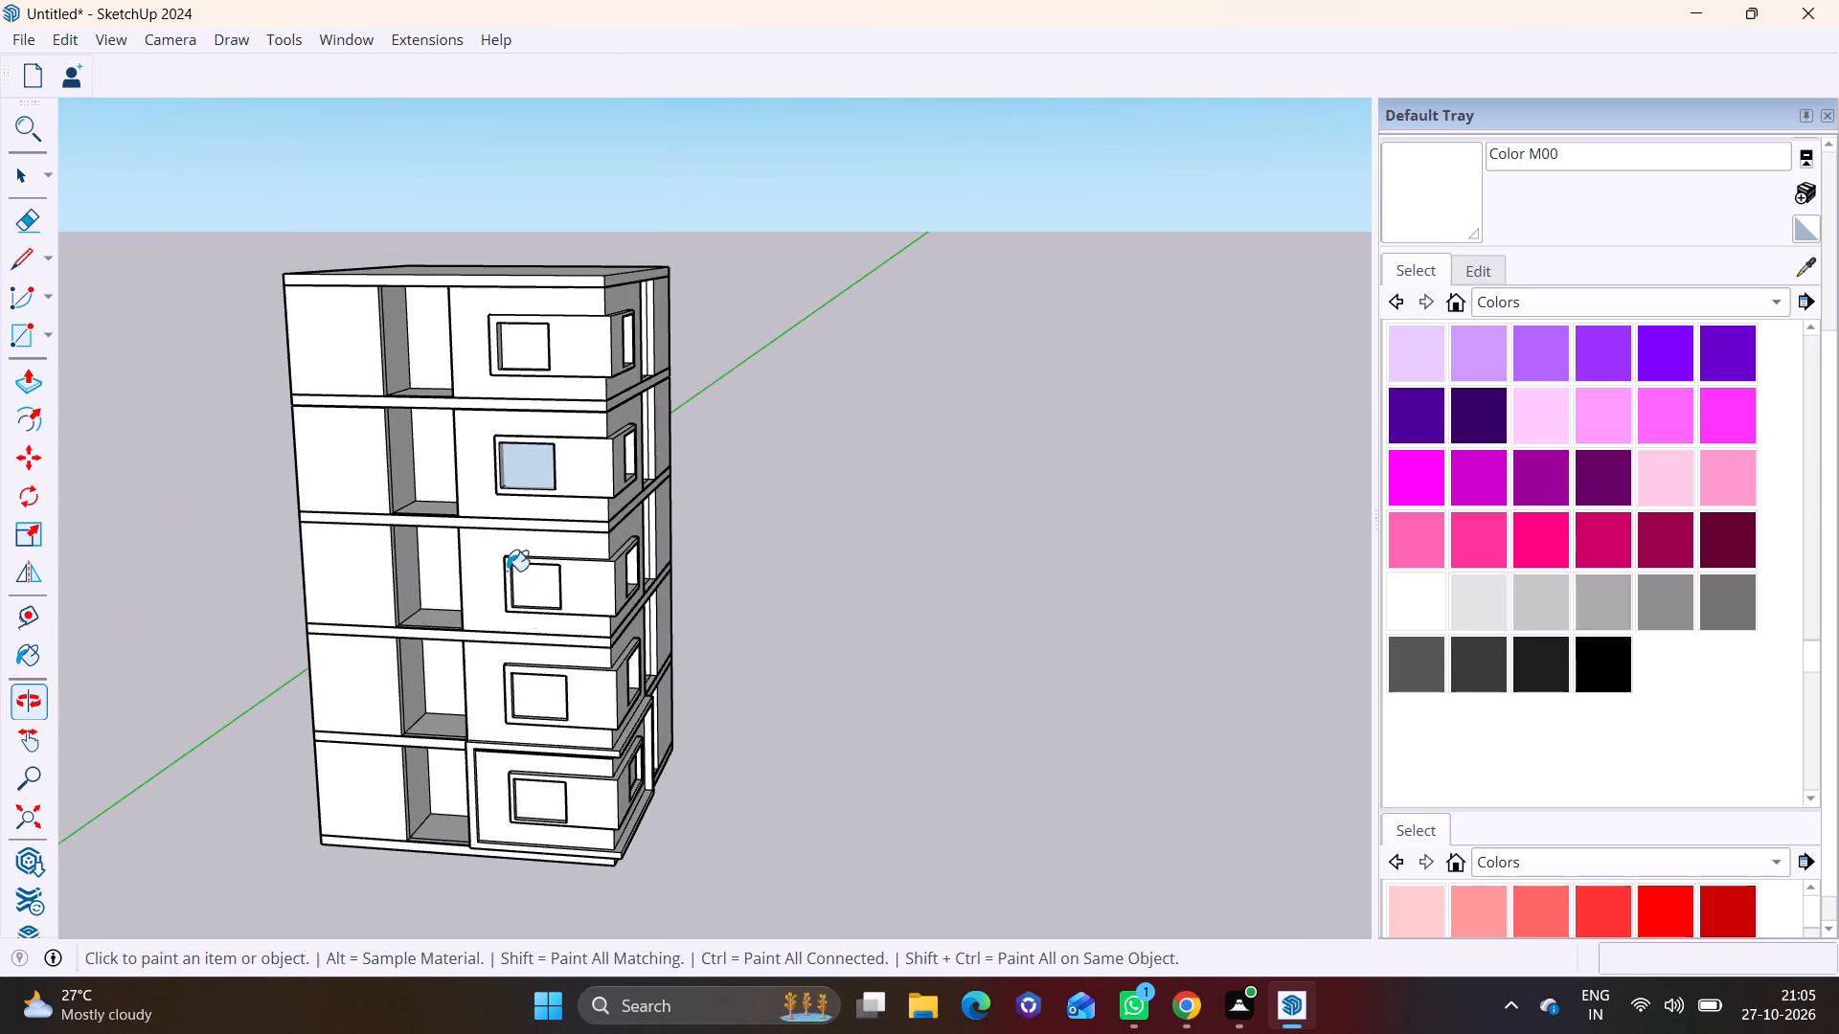
pyautogui.moveTo(486, 511); pyautogui.dragTo(526, 470)
pyautogui.click(527, 470)
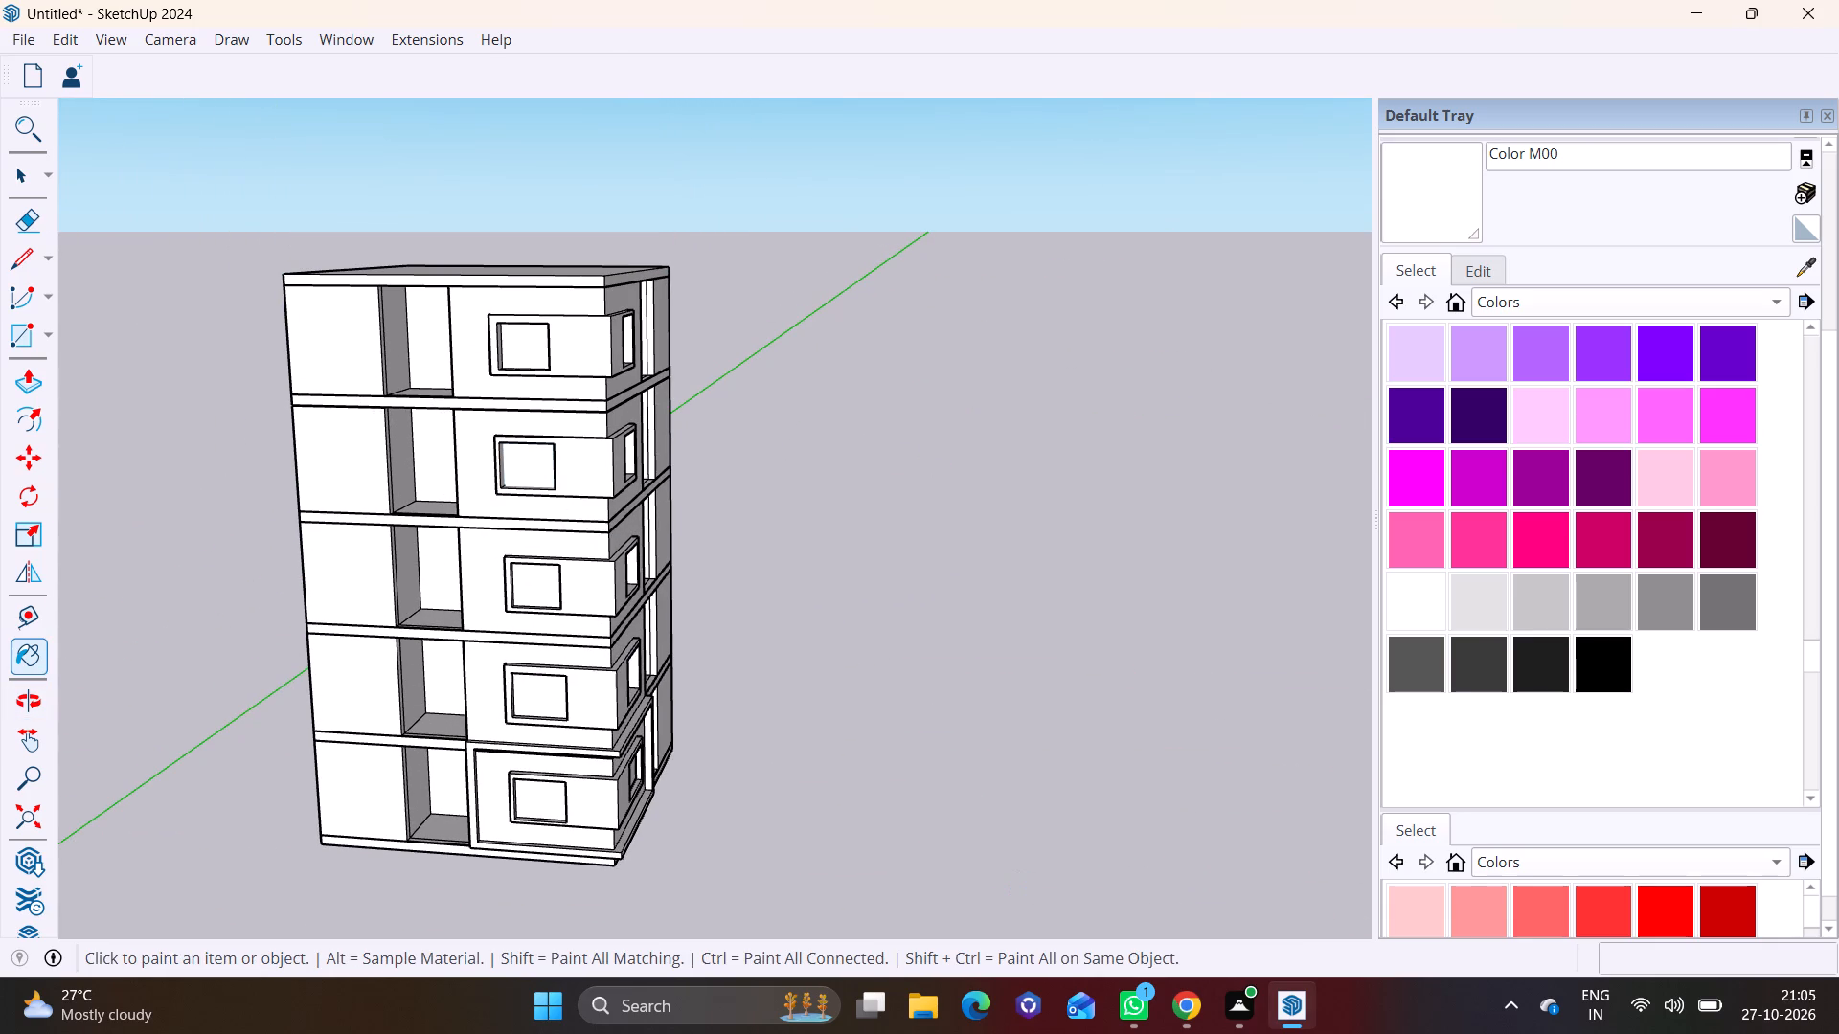
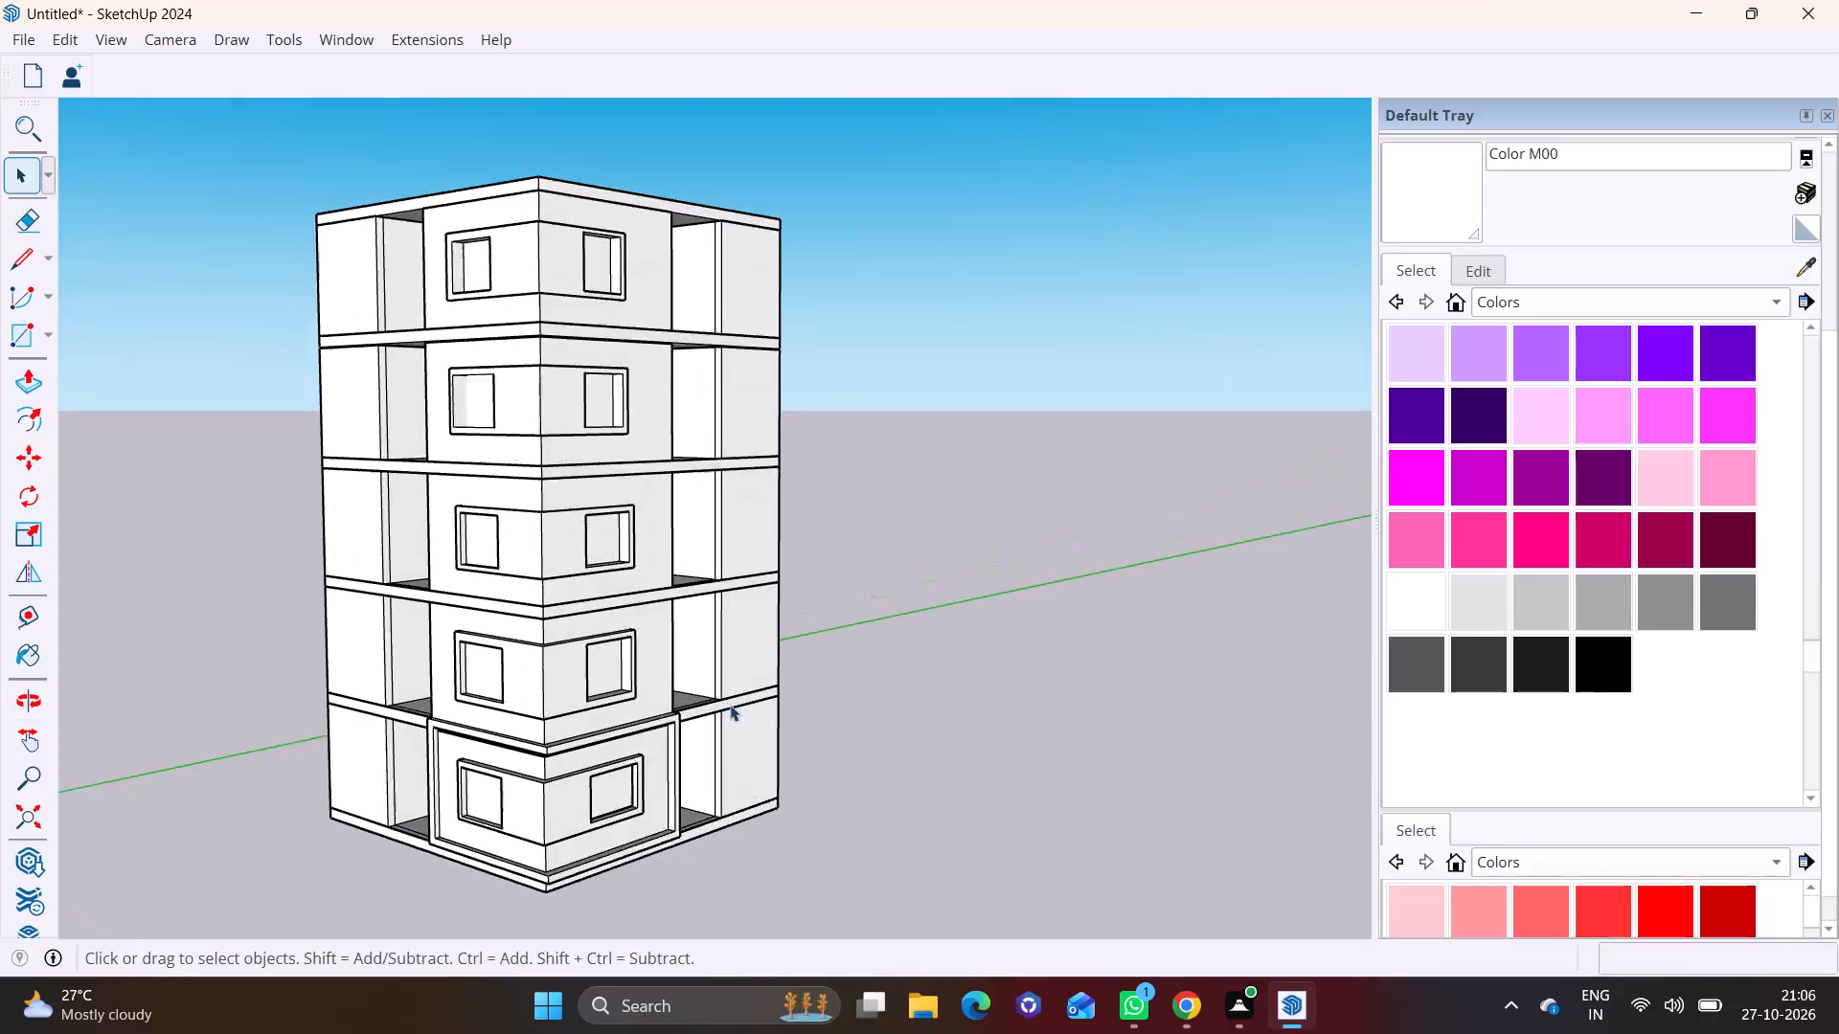
# Open the 3D Warehouse and search it for "window".
pyautogui.keyDown('shift'); pyautogui.moveTo(621, 689); pyautogui.dragTo(636, 627, button='middle'); pyautogui.keyUp('shift')
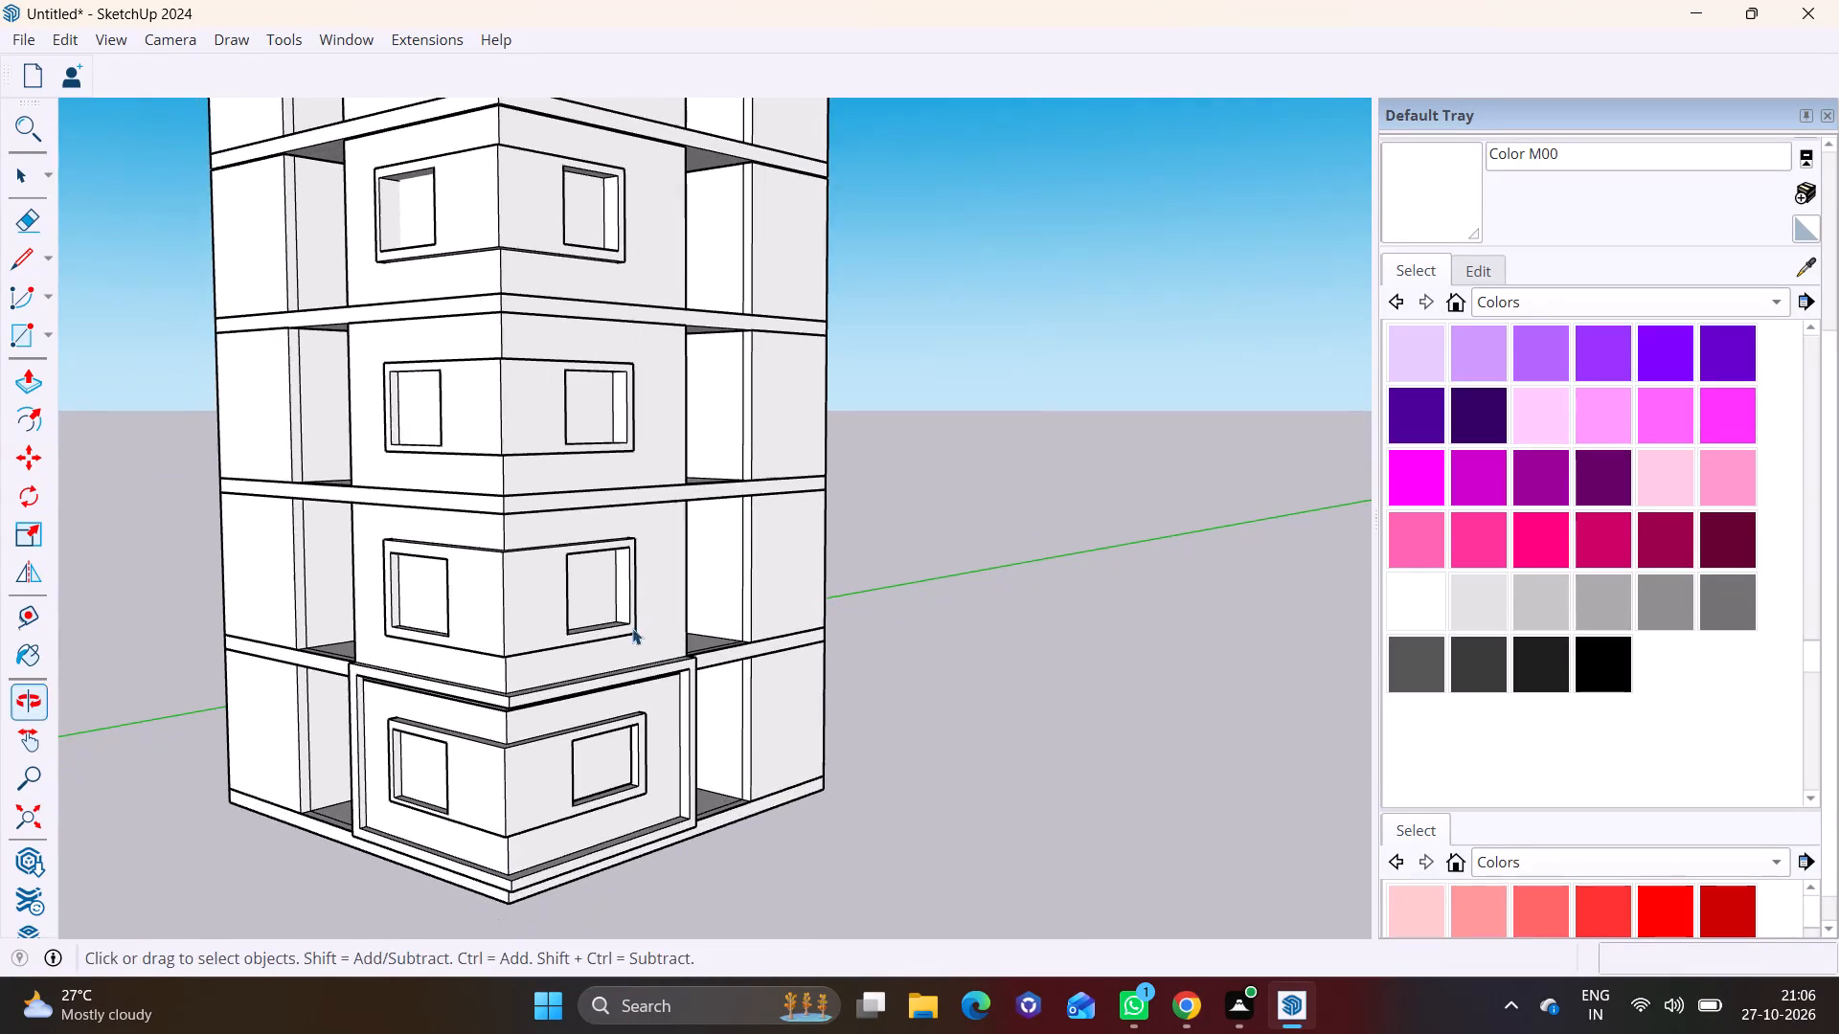
pyautogui.scroll(1, 610, 643)
pyautogui.moveTo(612, 646); pyautogui.dragTo(621, 550, button='middle')
pyautogui.click(323, 35)
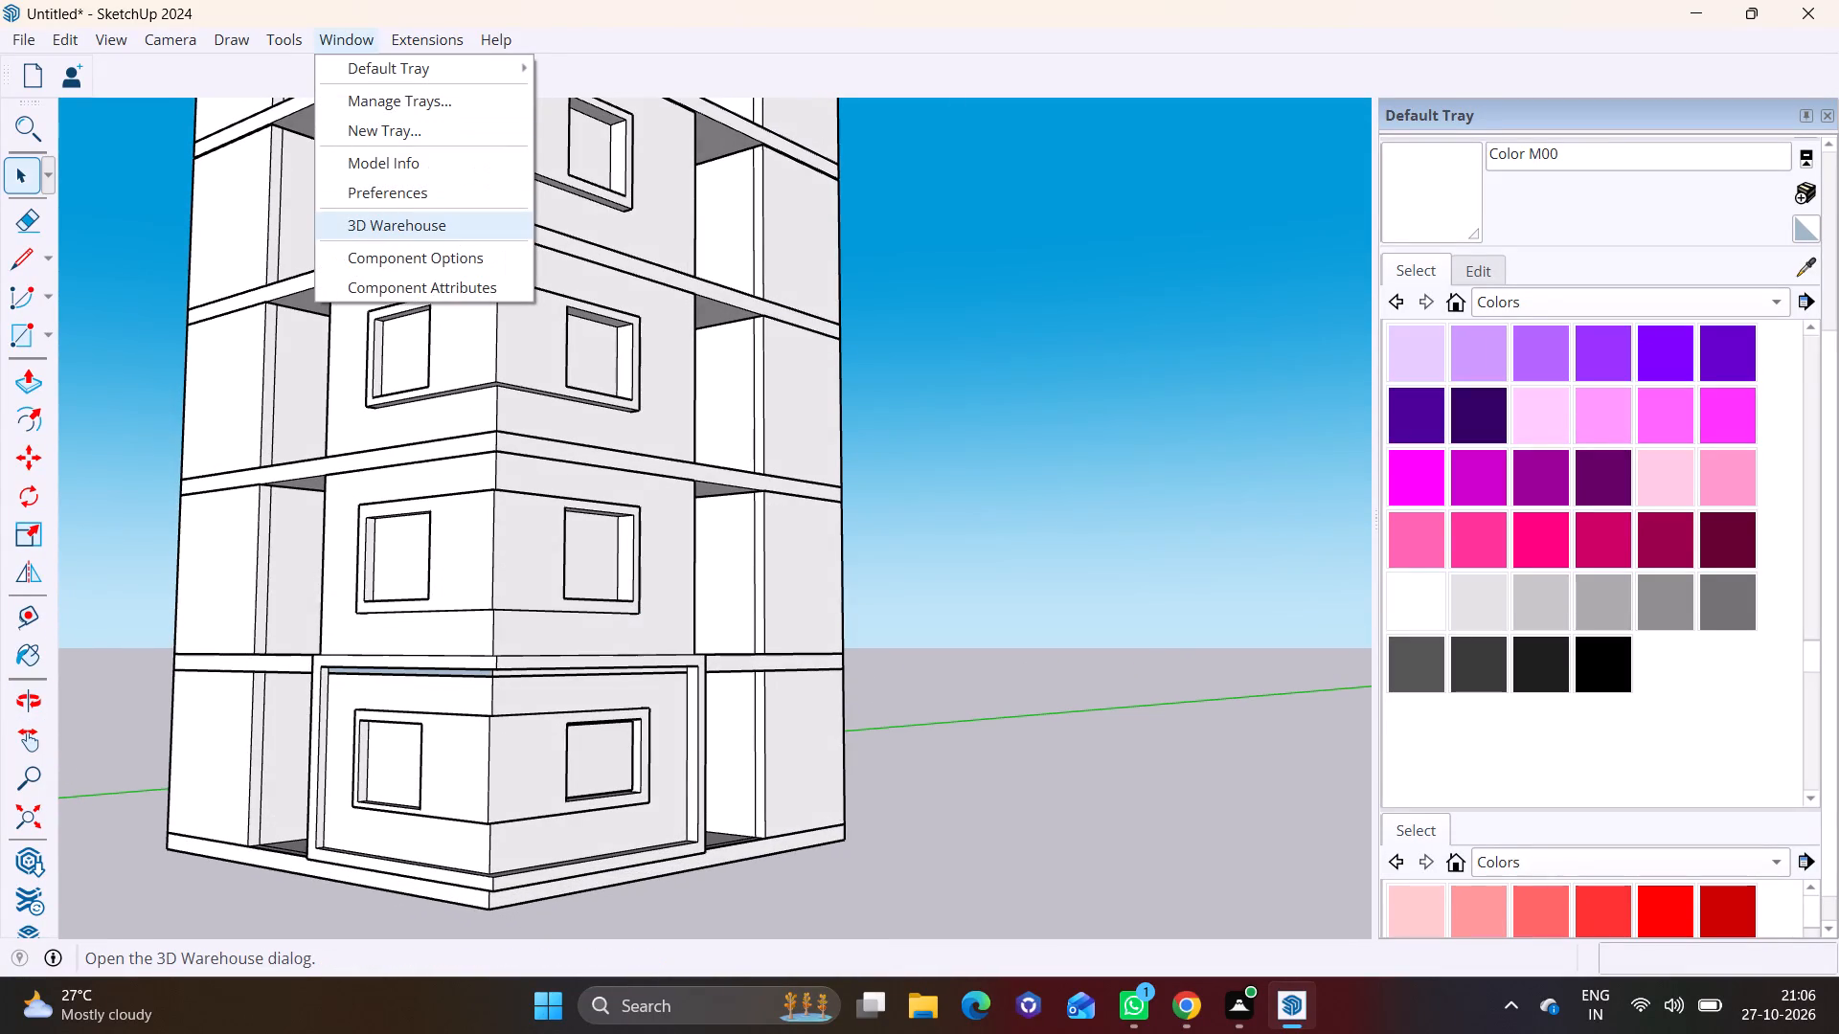
pyautogui.click(421, 220)
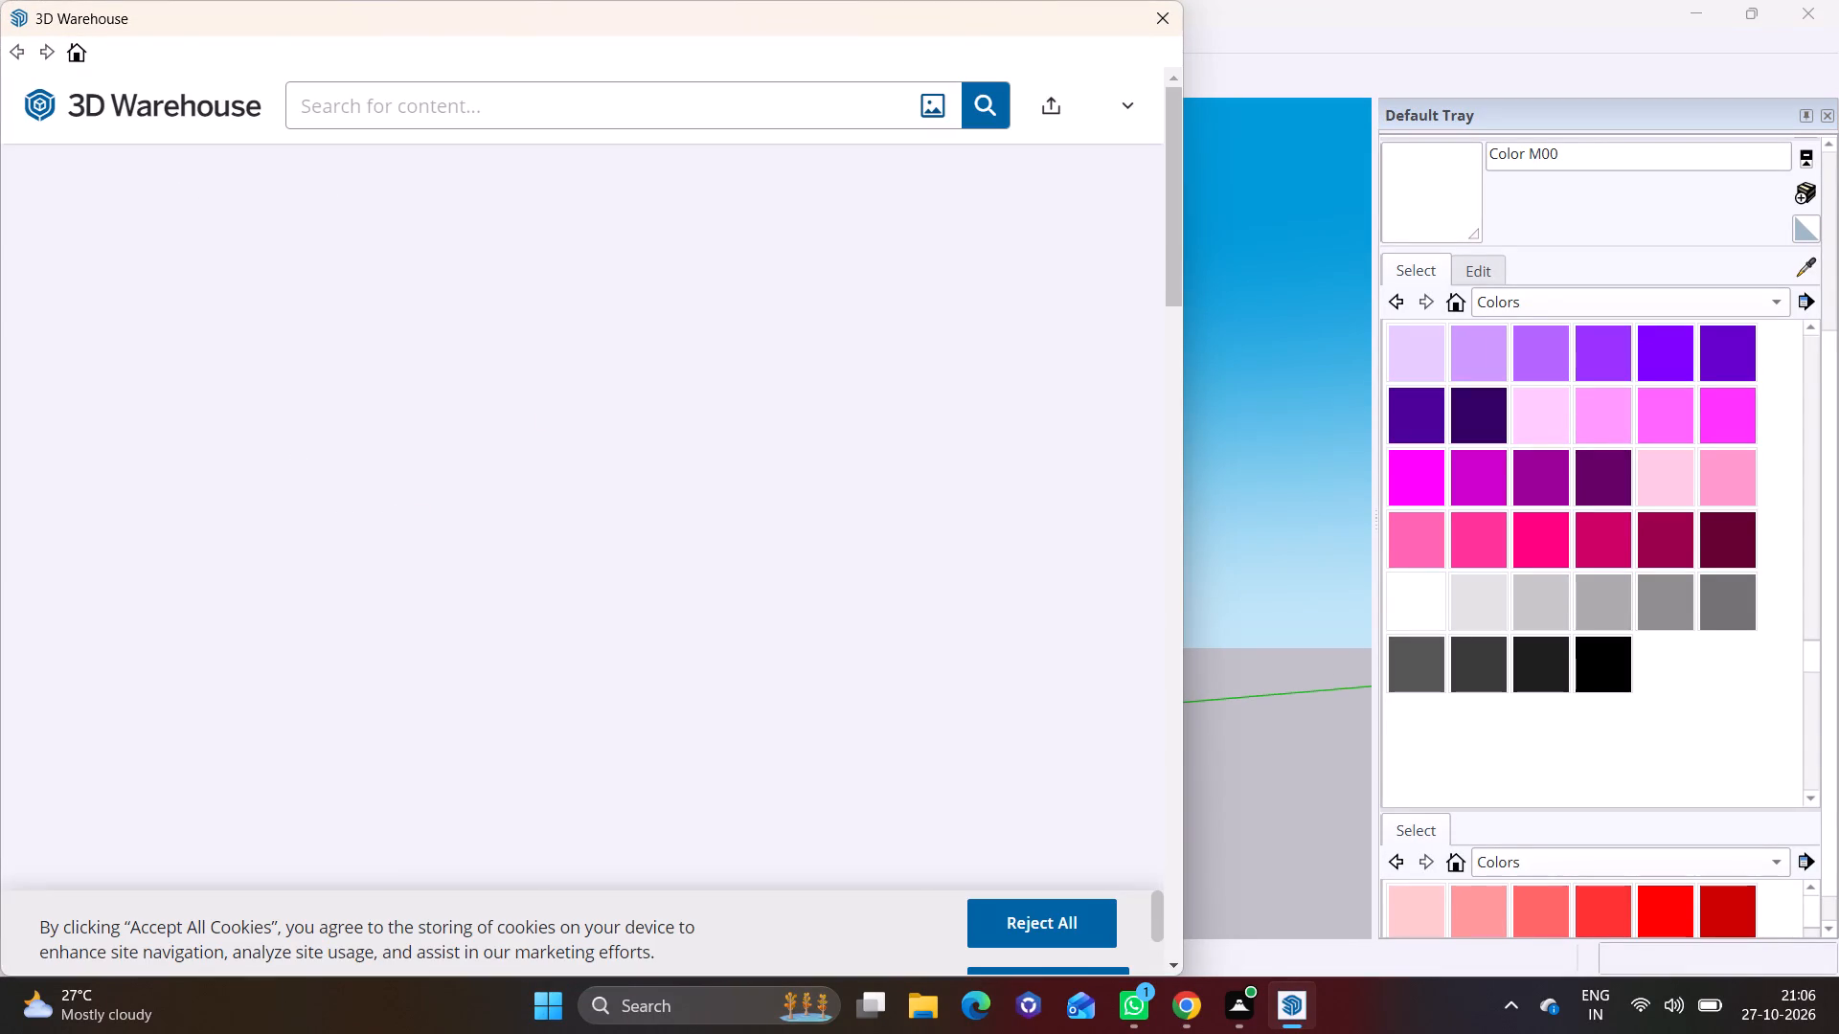
pyautogui.click(457, 120)
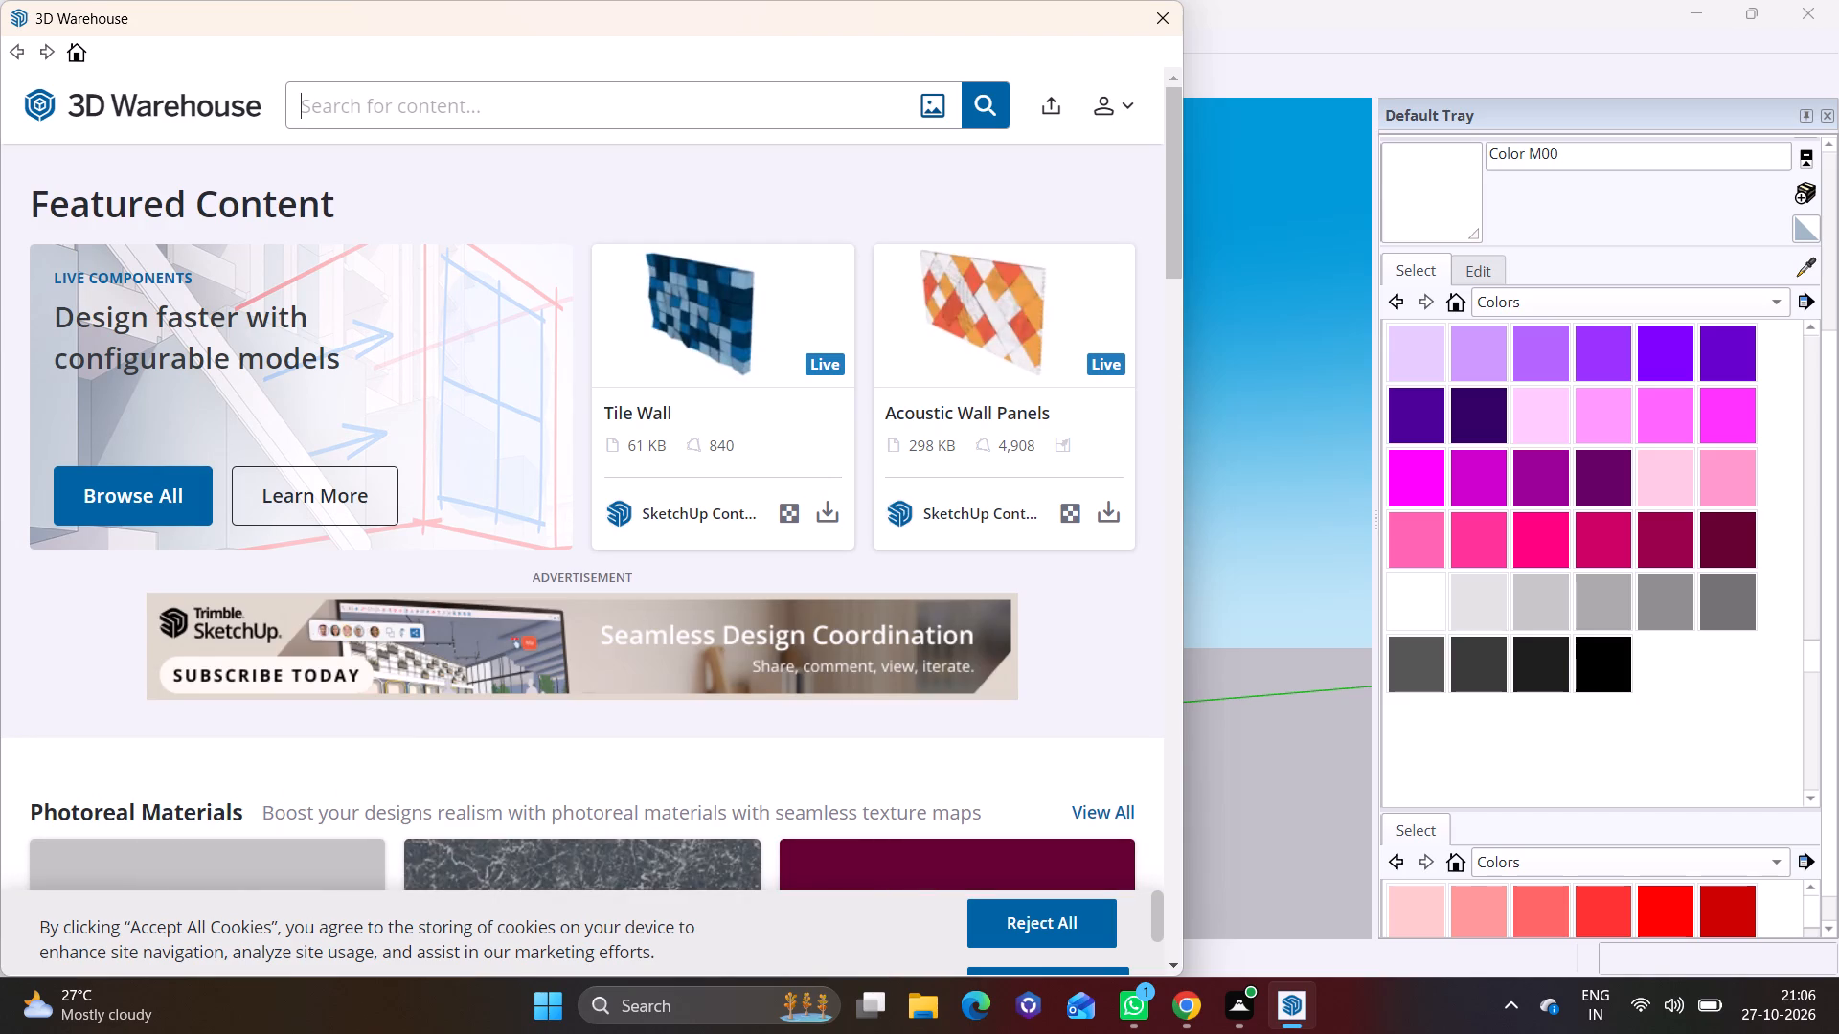
pyautogui.write('window')
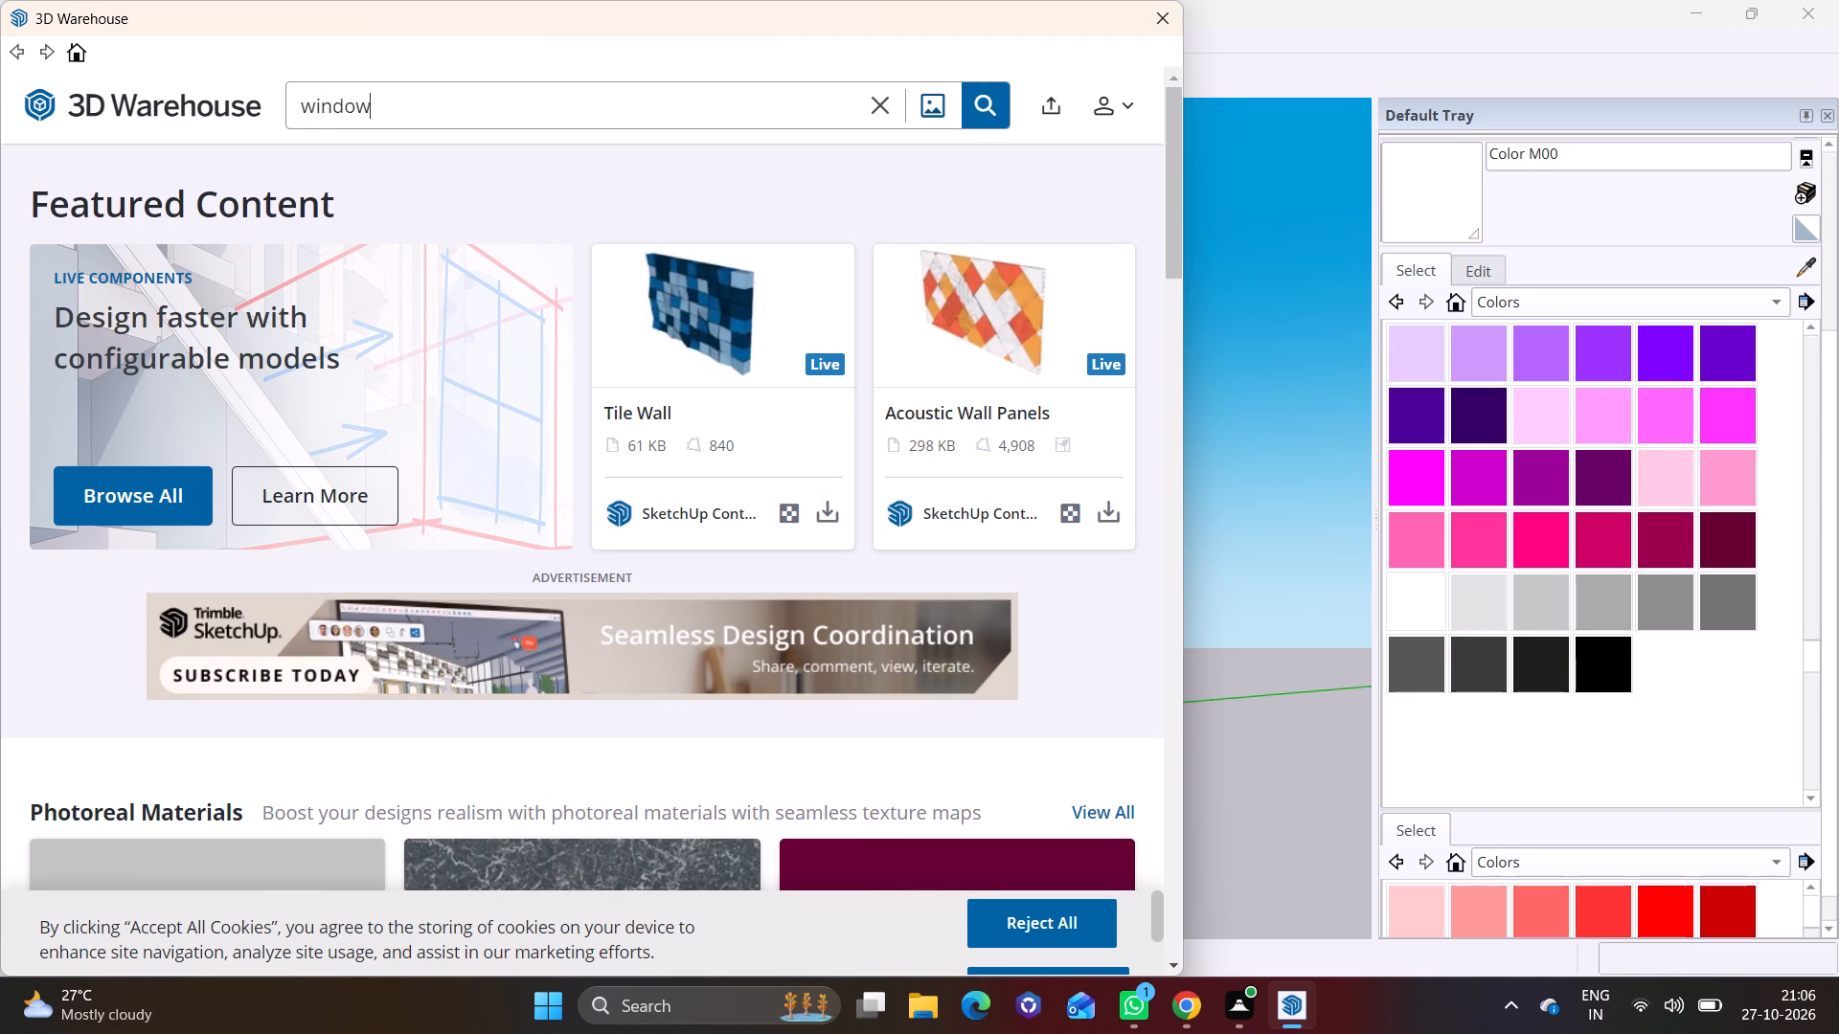
pyautogui.press('Return')
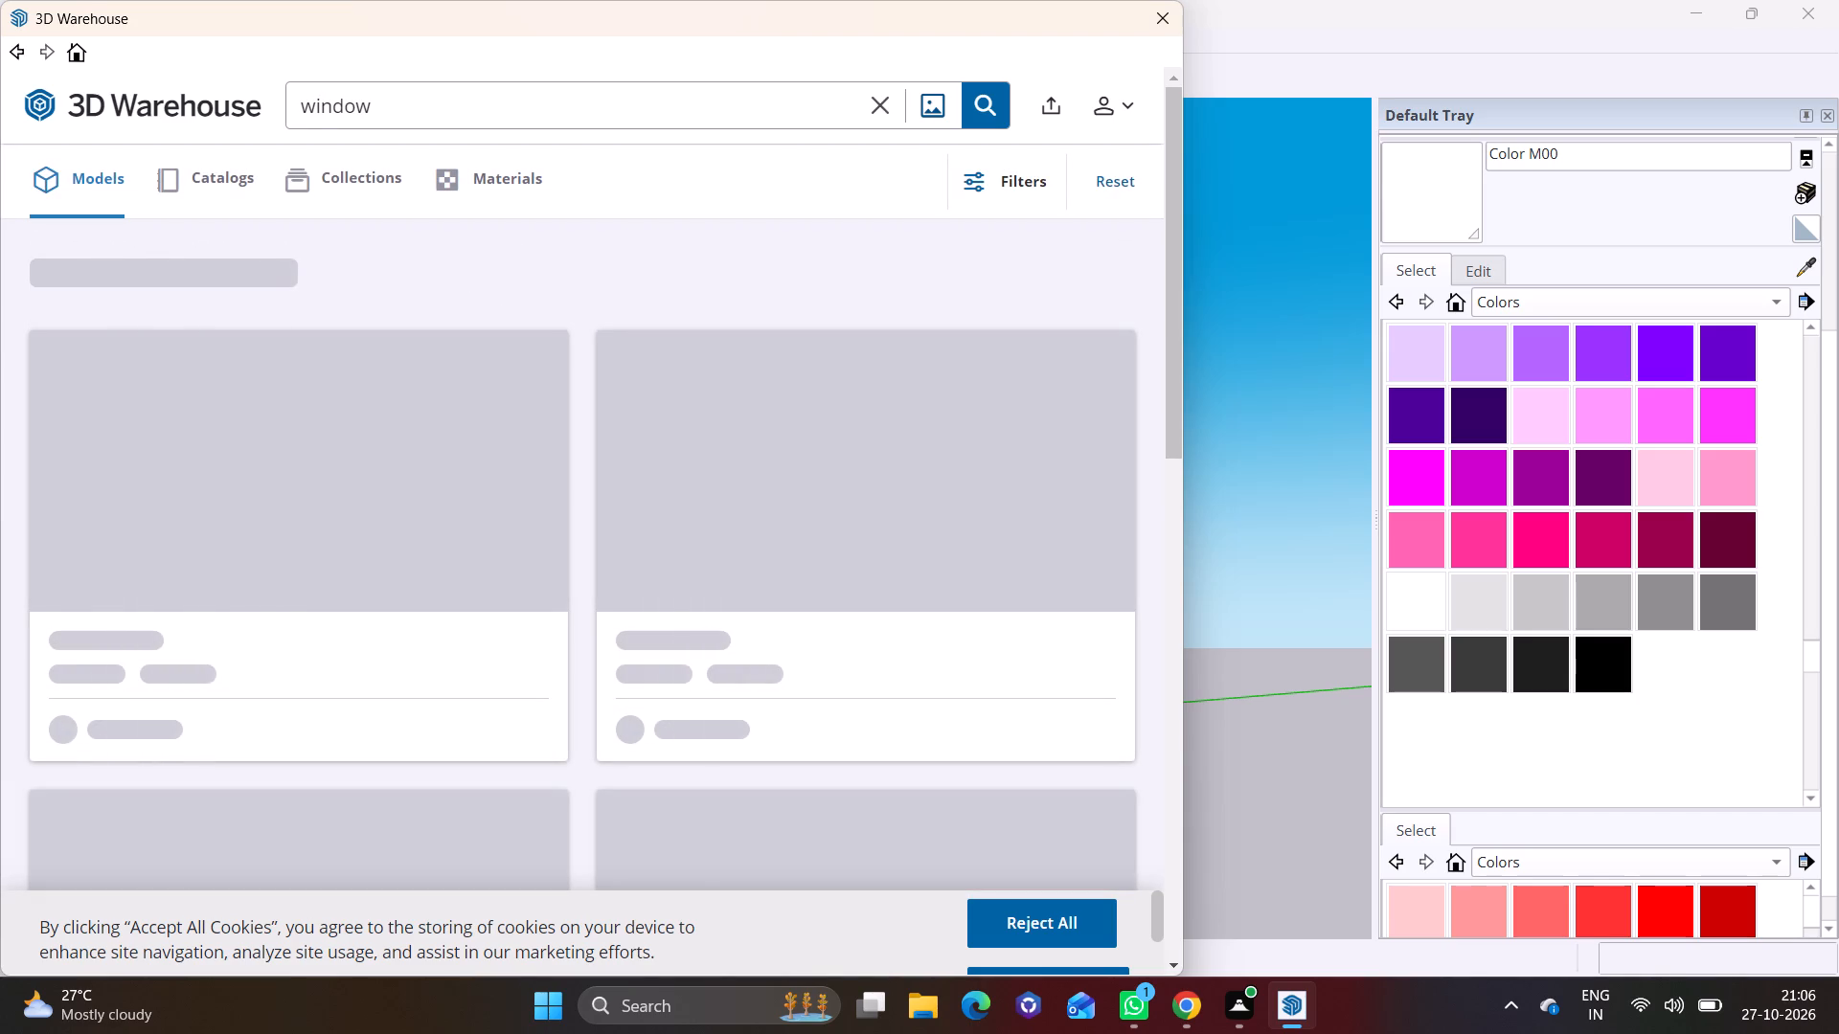
# Load the white-framed two-pane sliding "window" model (107 KB) and place it on the second-storey panel's right-hand face.
pyautogui.click(1159, 957)
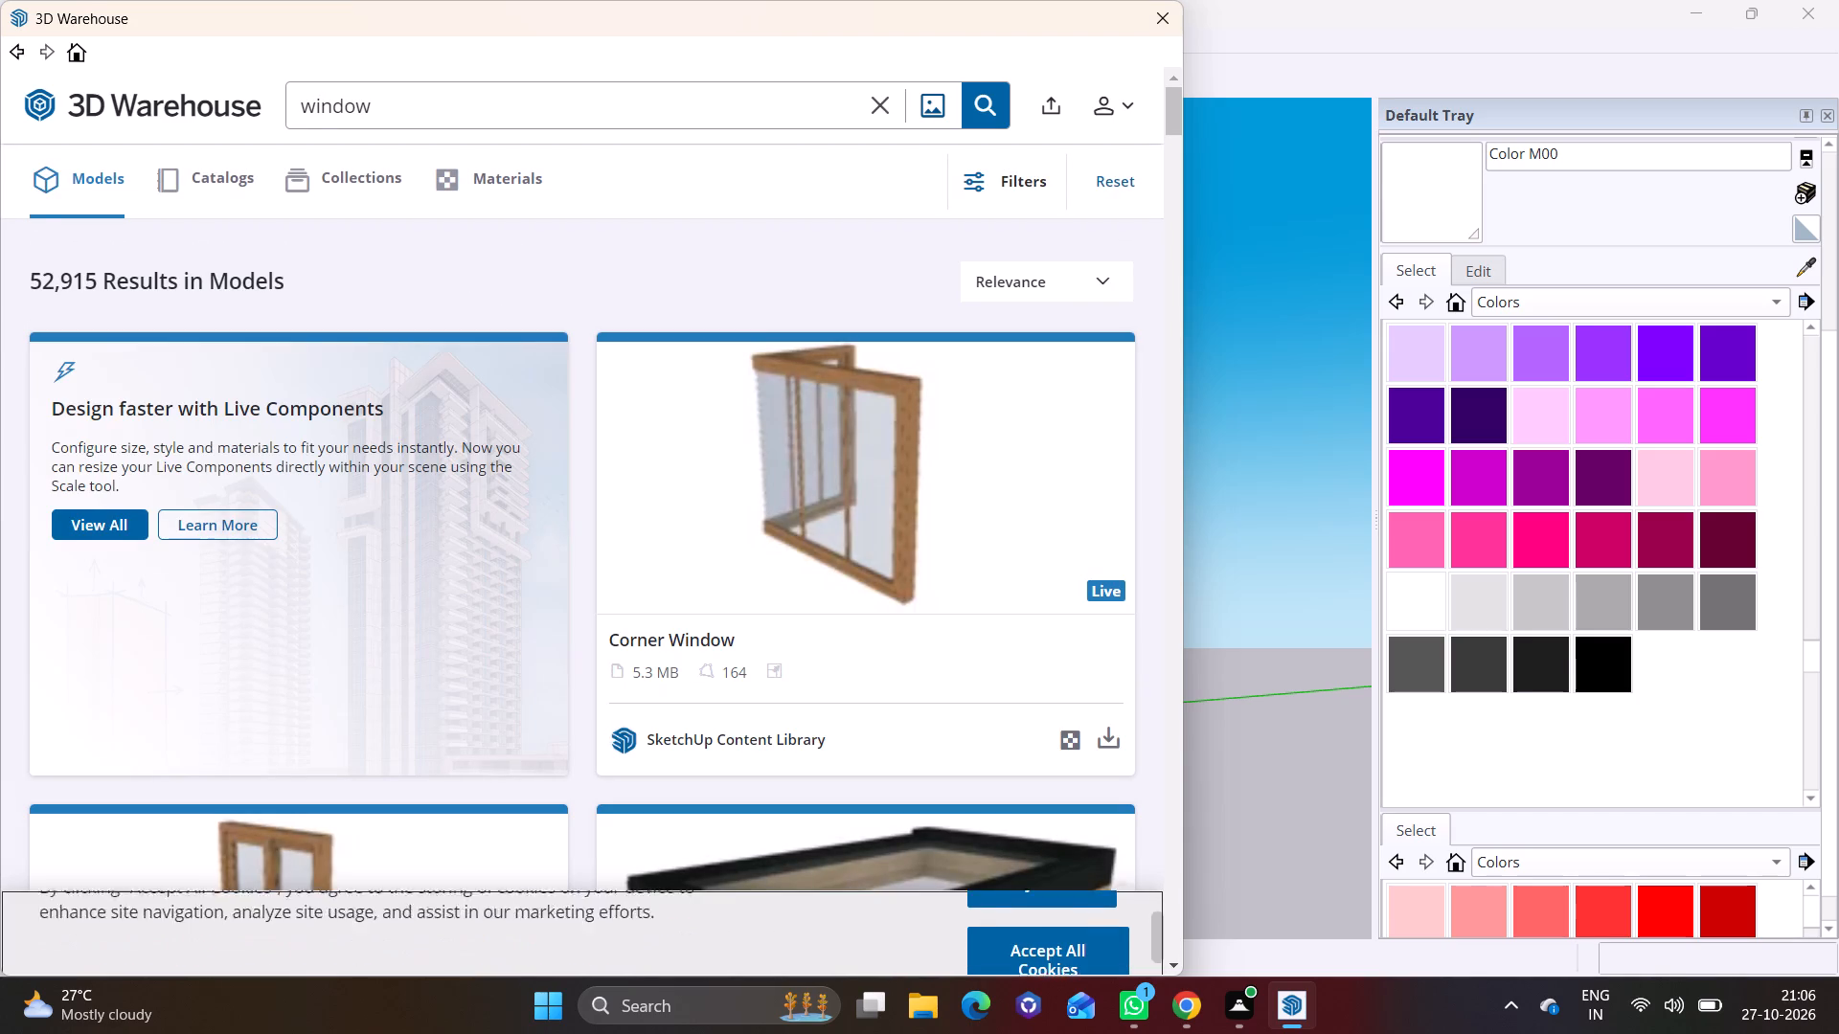
pyautogui.click(1170, 965)
pyautogui.click(1170, 965)
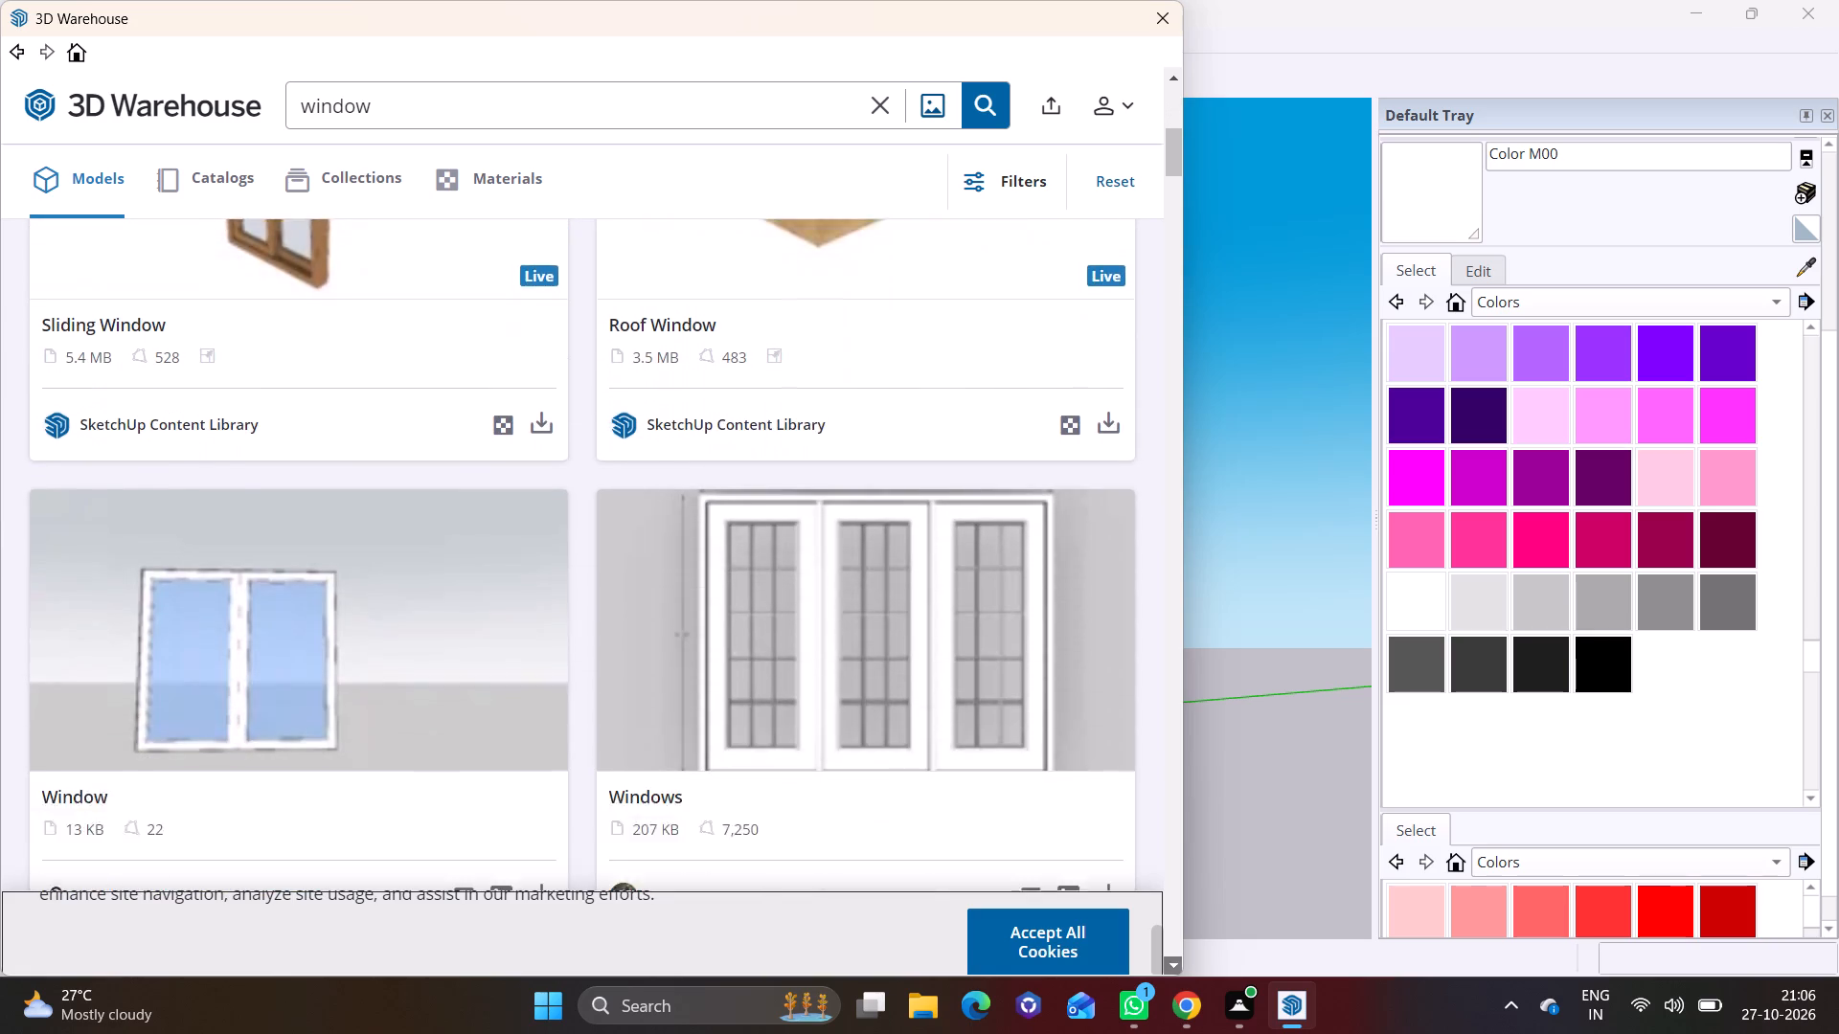
pyautogui.click(1170, 965)
pyautogui.click(1170, 965)
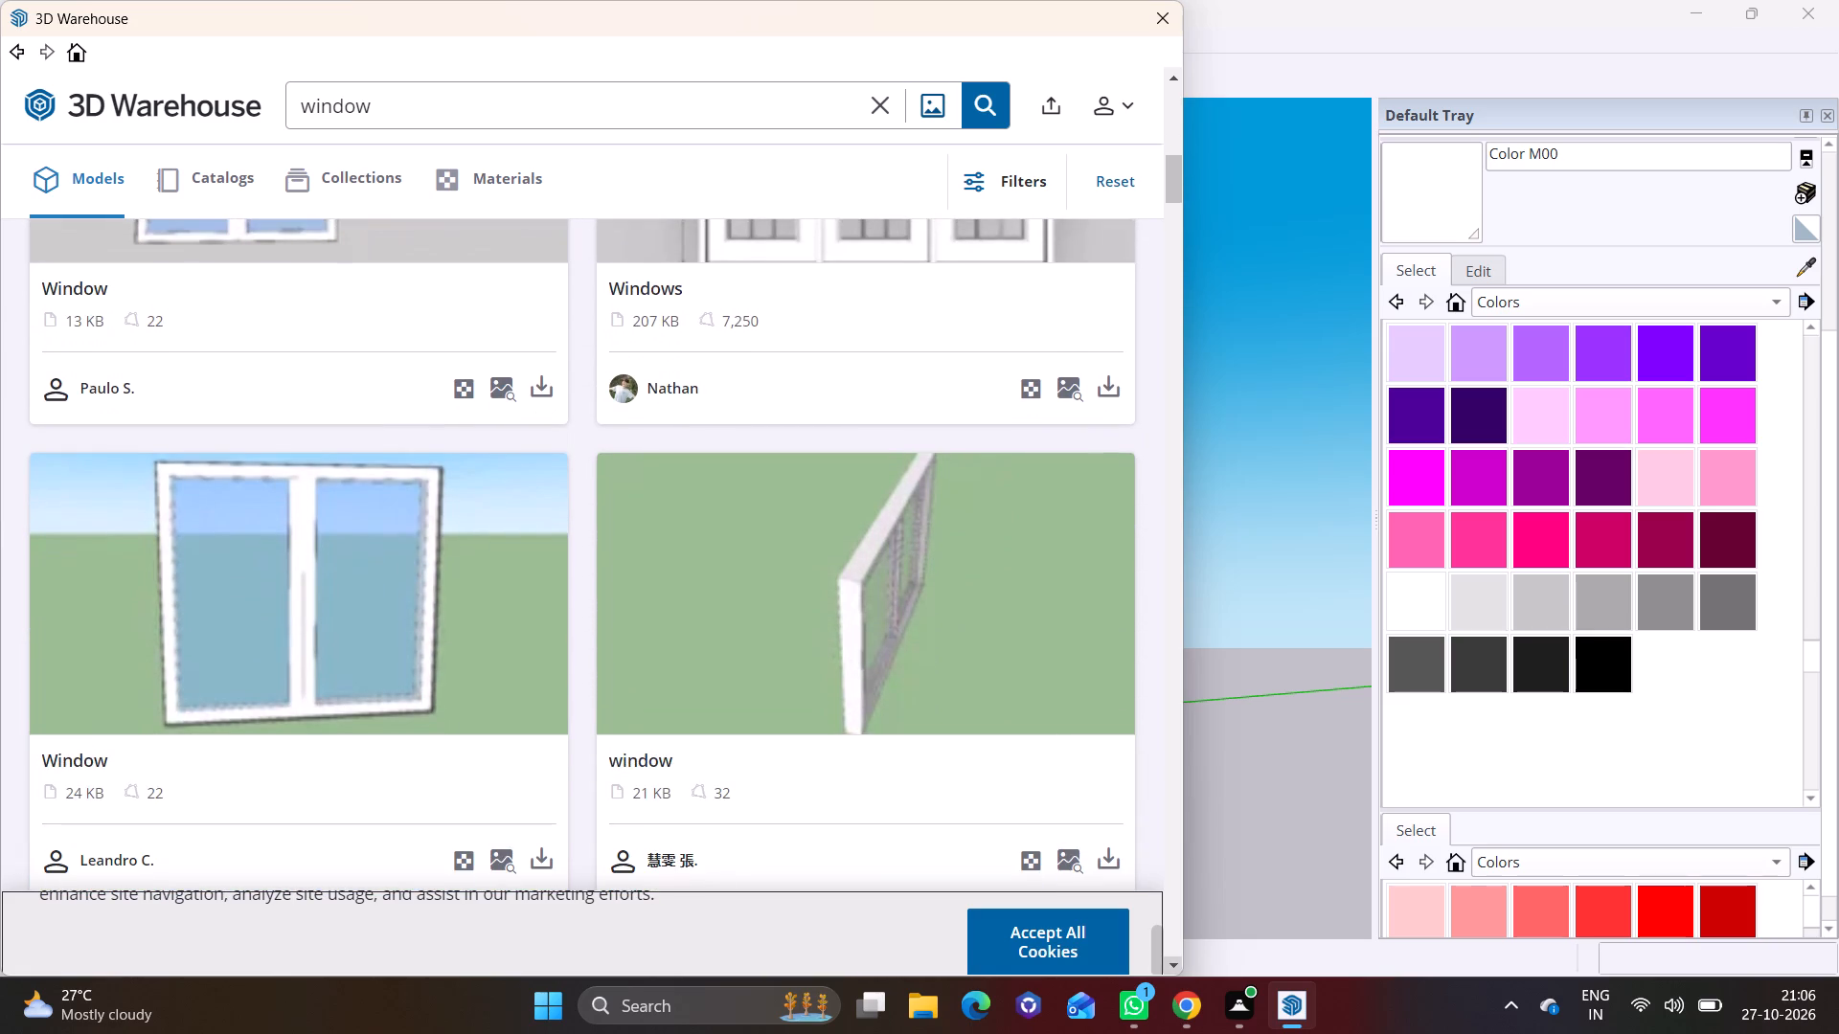
pyautogui.click(1170, 965)
pyautogui.click(1170, 965)
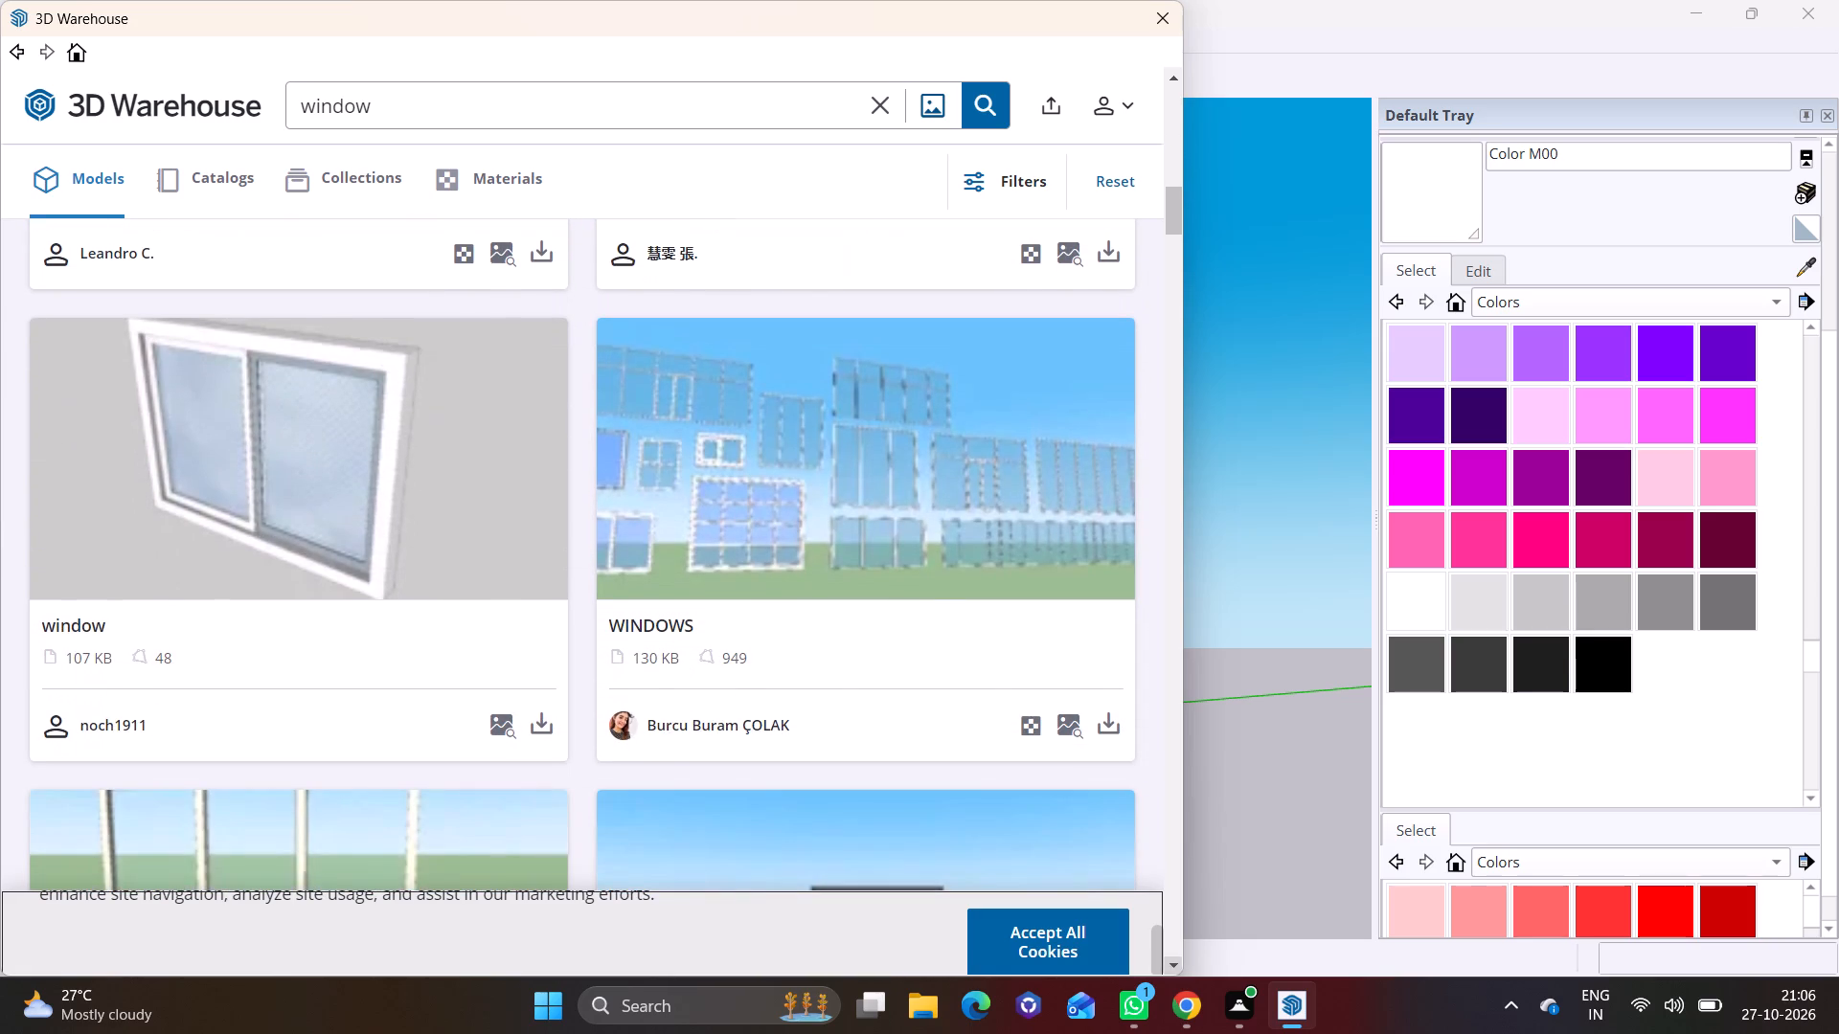
pyautogui.click(549, 721)
pyautogui.click(492, 526)
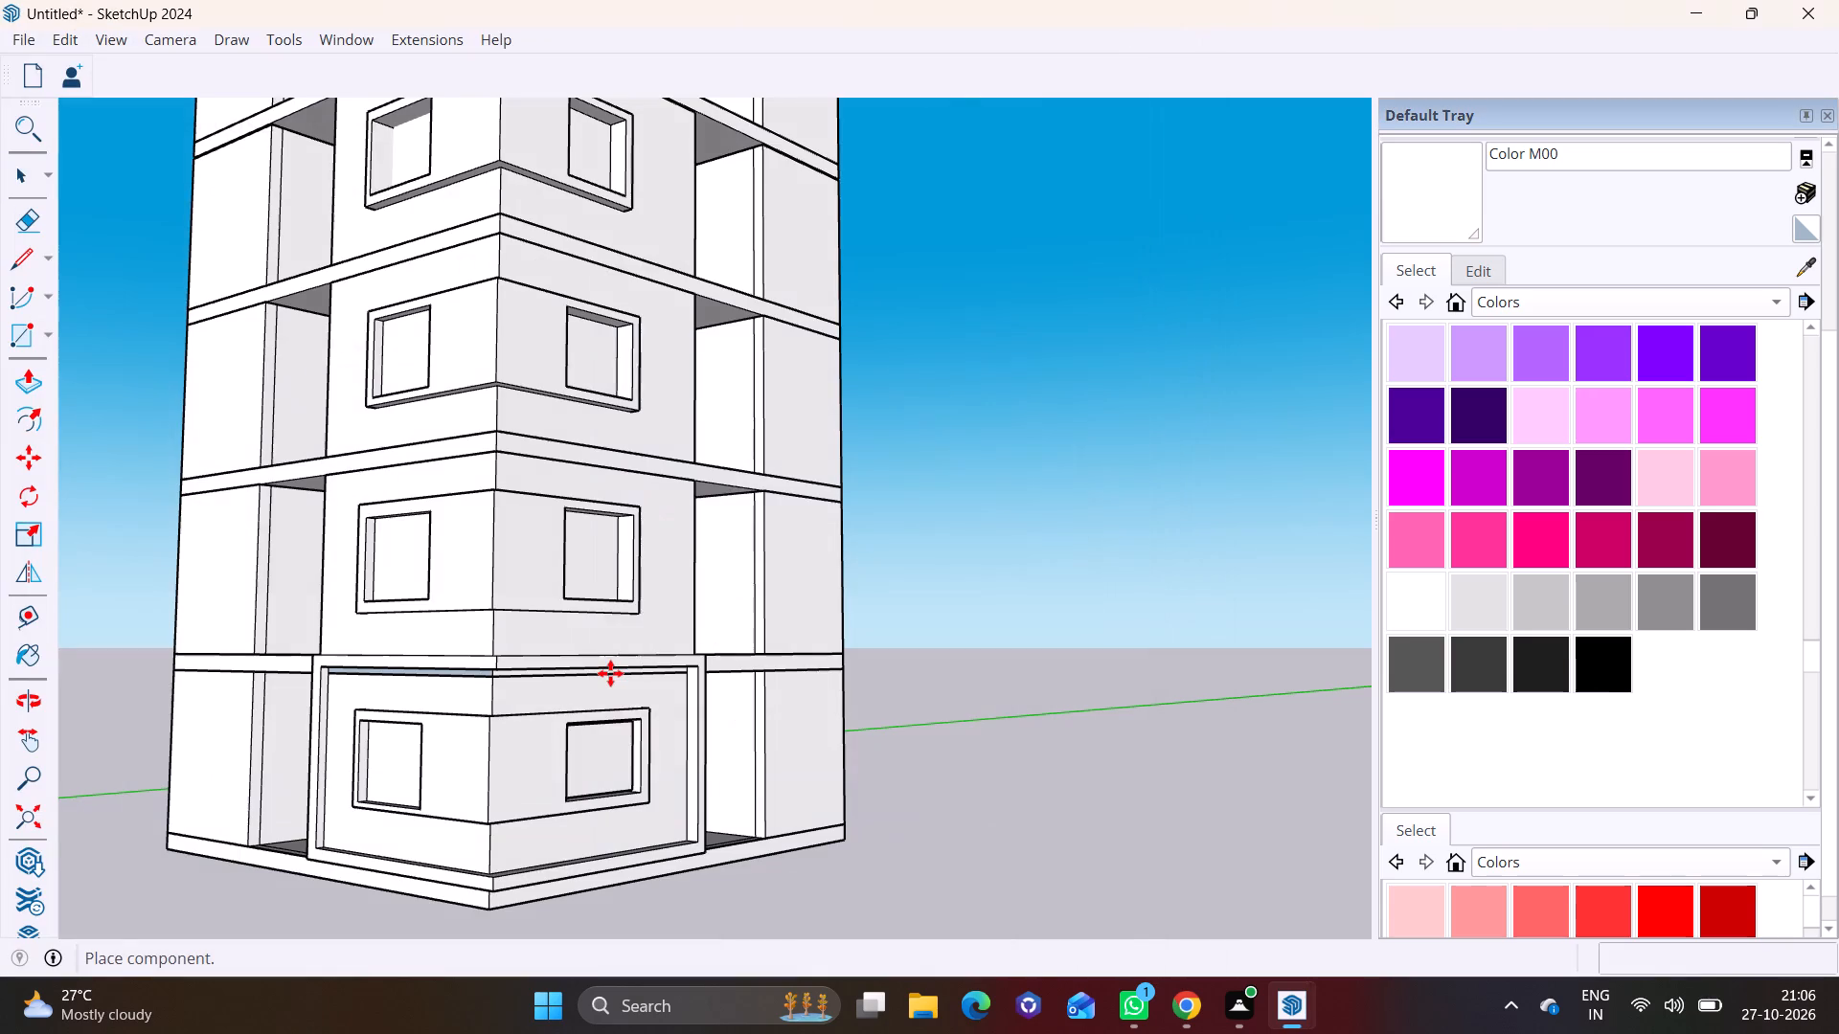
pyautogui.scroll(3, 440, 519)
pyautogui.moveTo(456, 528); pyautogui.dragTo(556, 587)
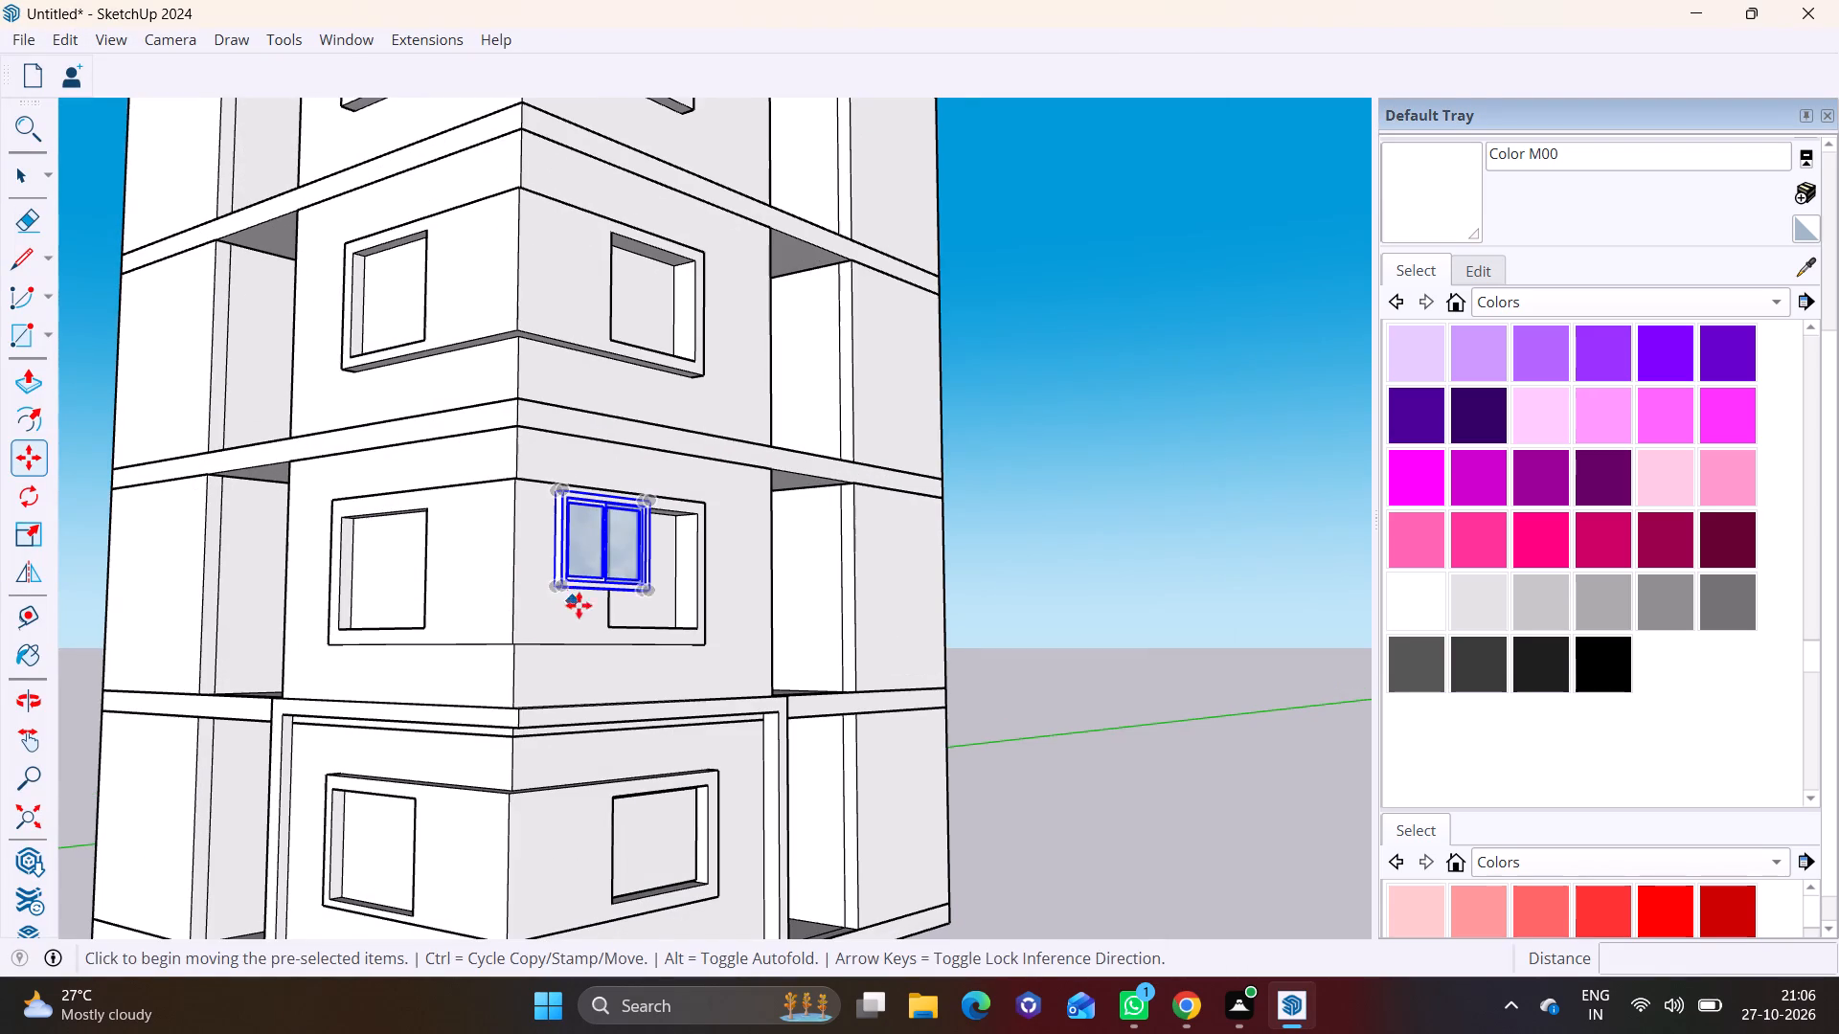
# Move the sliding window into the second-storey right-hand recess, setting its lower inner corner on the recess's matching bottom corner.
pyautogui.moveTo(603, 543); pyautogui.dragTo(446, 667, button='middle')
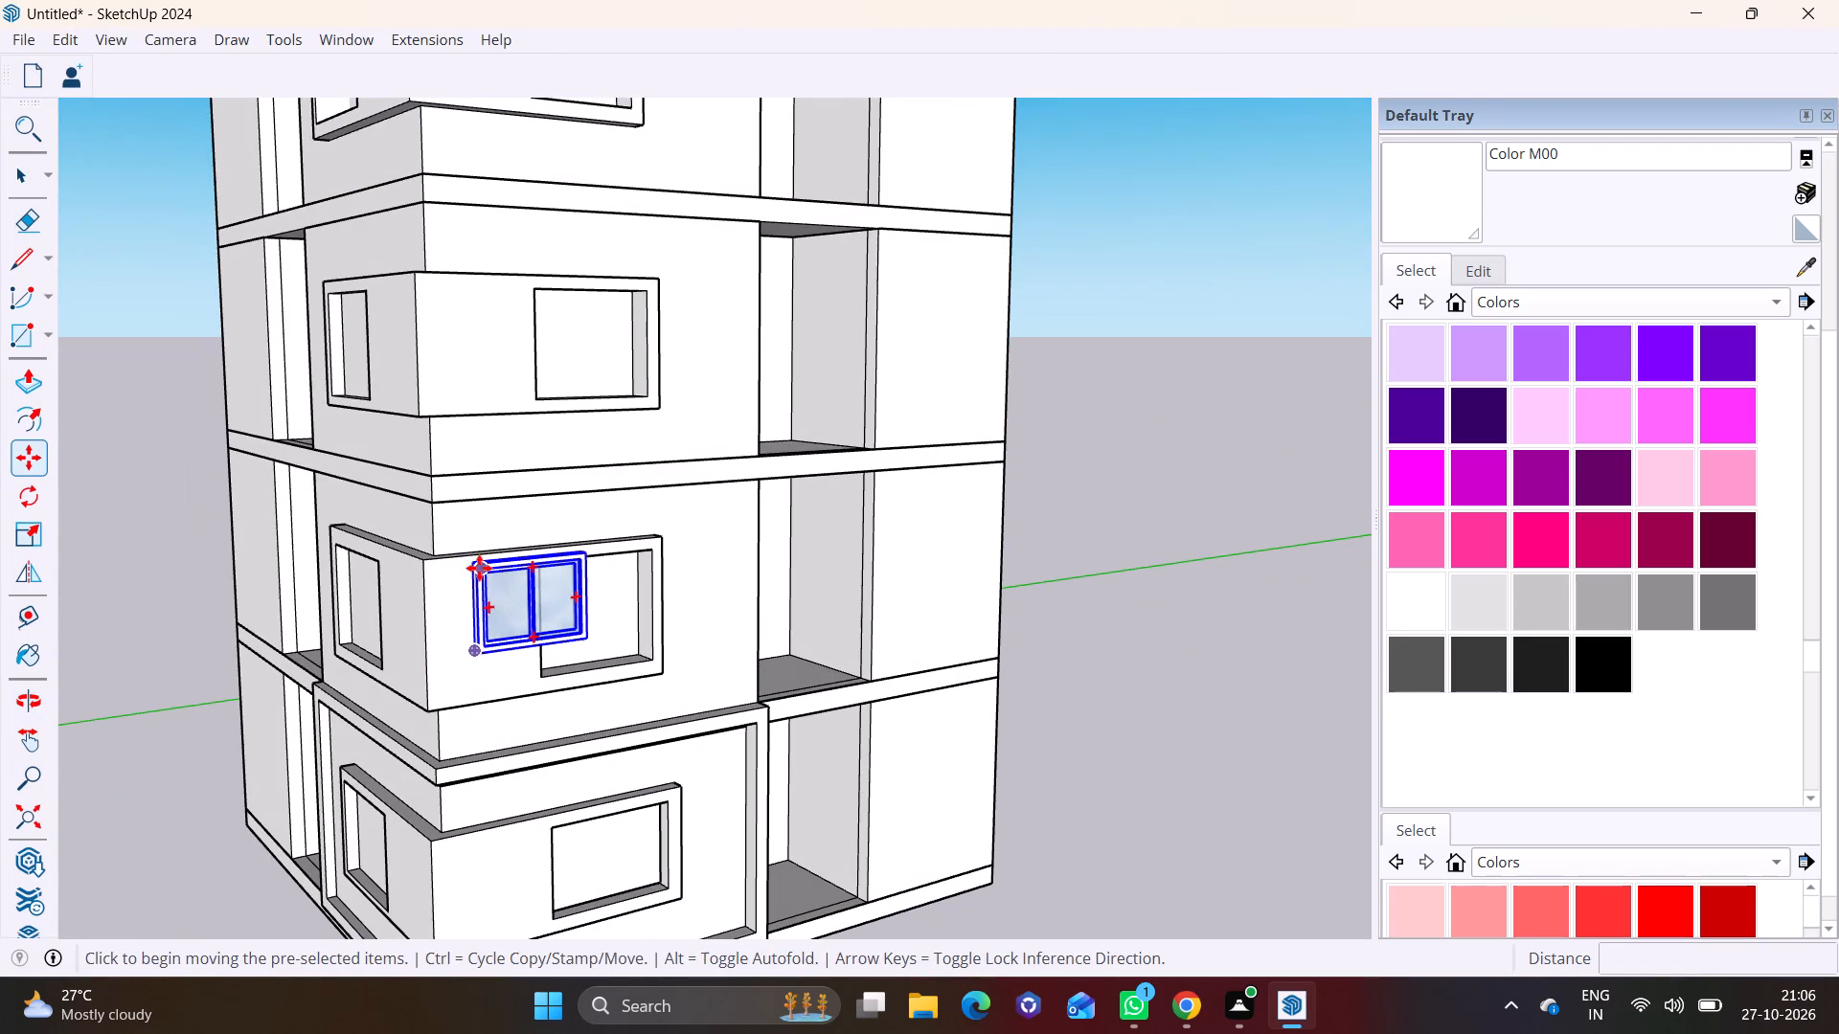
pyautogui.click(478, 567)
pyautogui.click(550, 572)
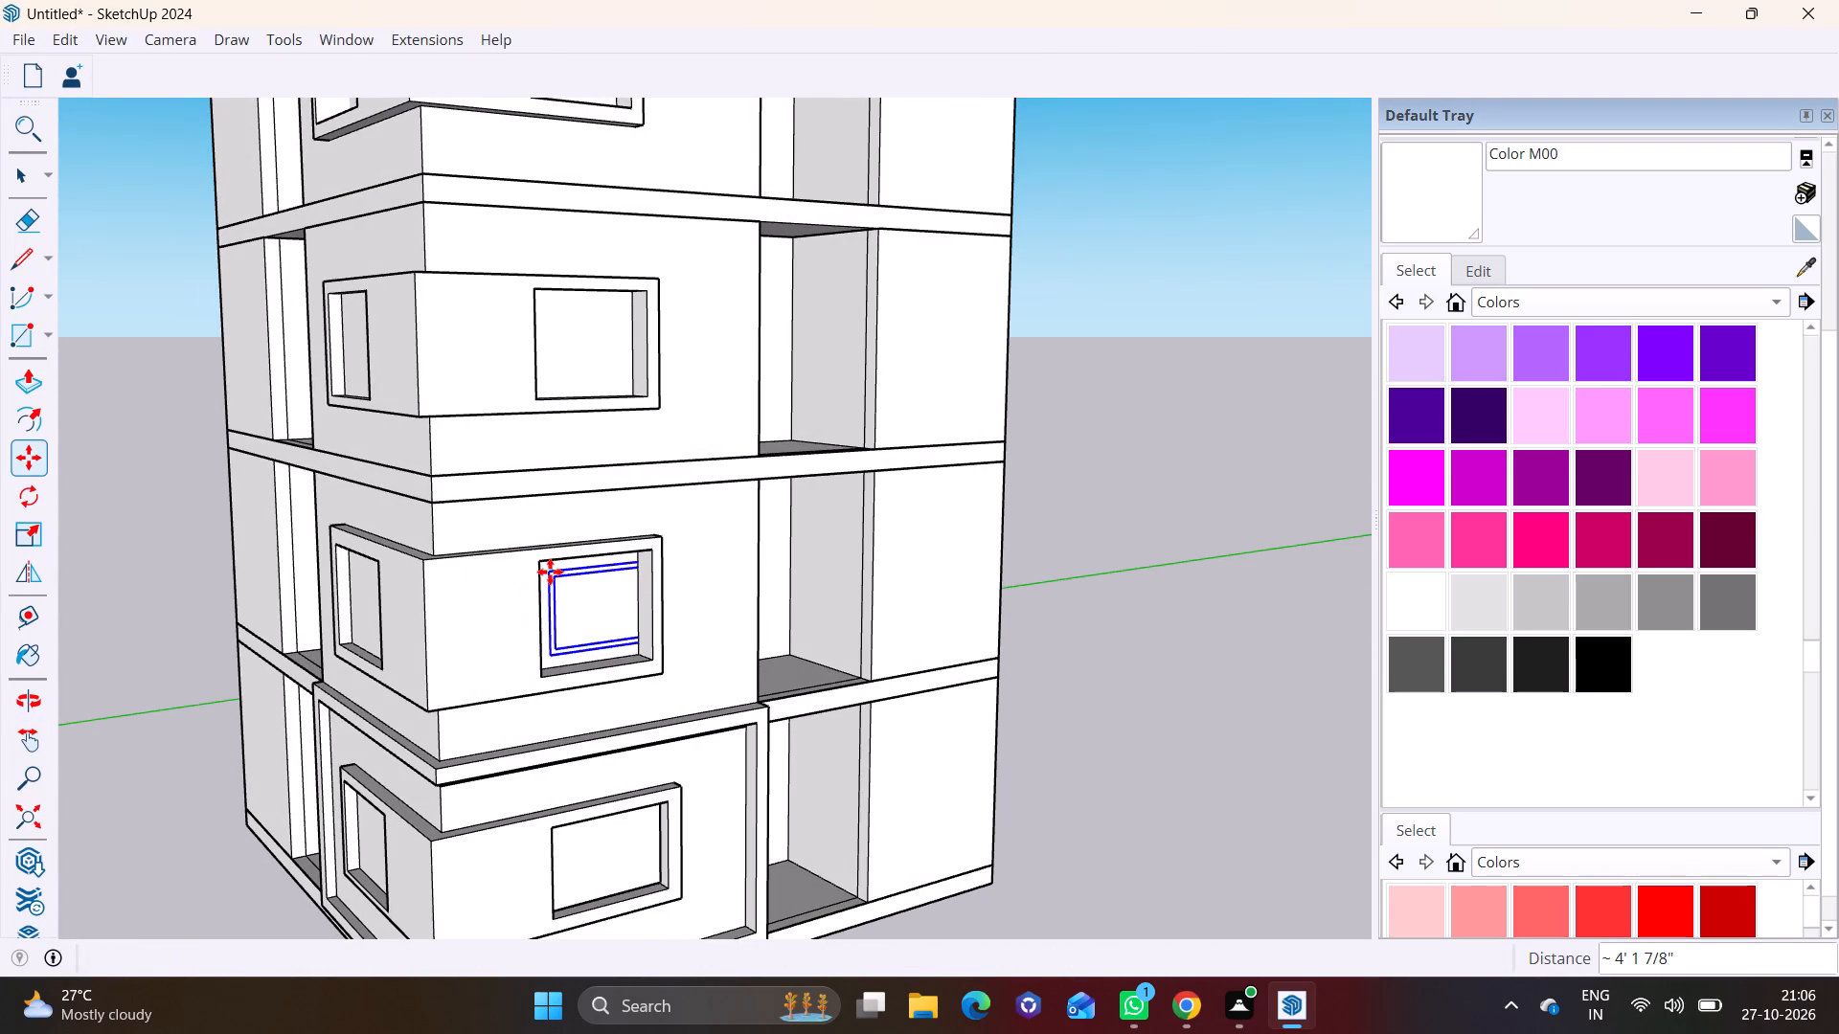
pyautogui.scroll(7, 550, 602)
pyautogui.moveTo(562, 625); pyautogui.dragTo(496, 533, button='middle')
pyautogui.scroll(3, 537, 585)
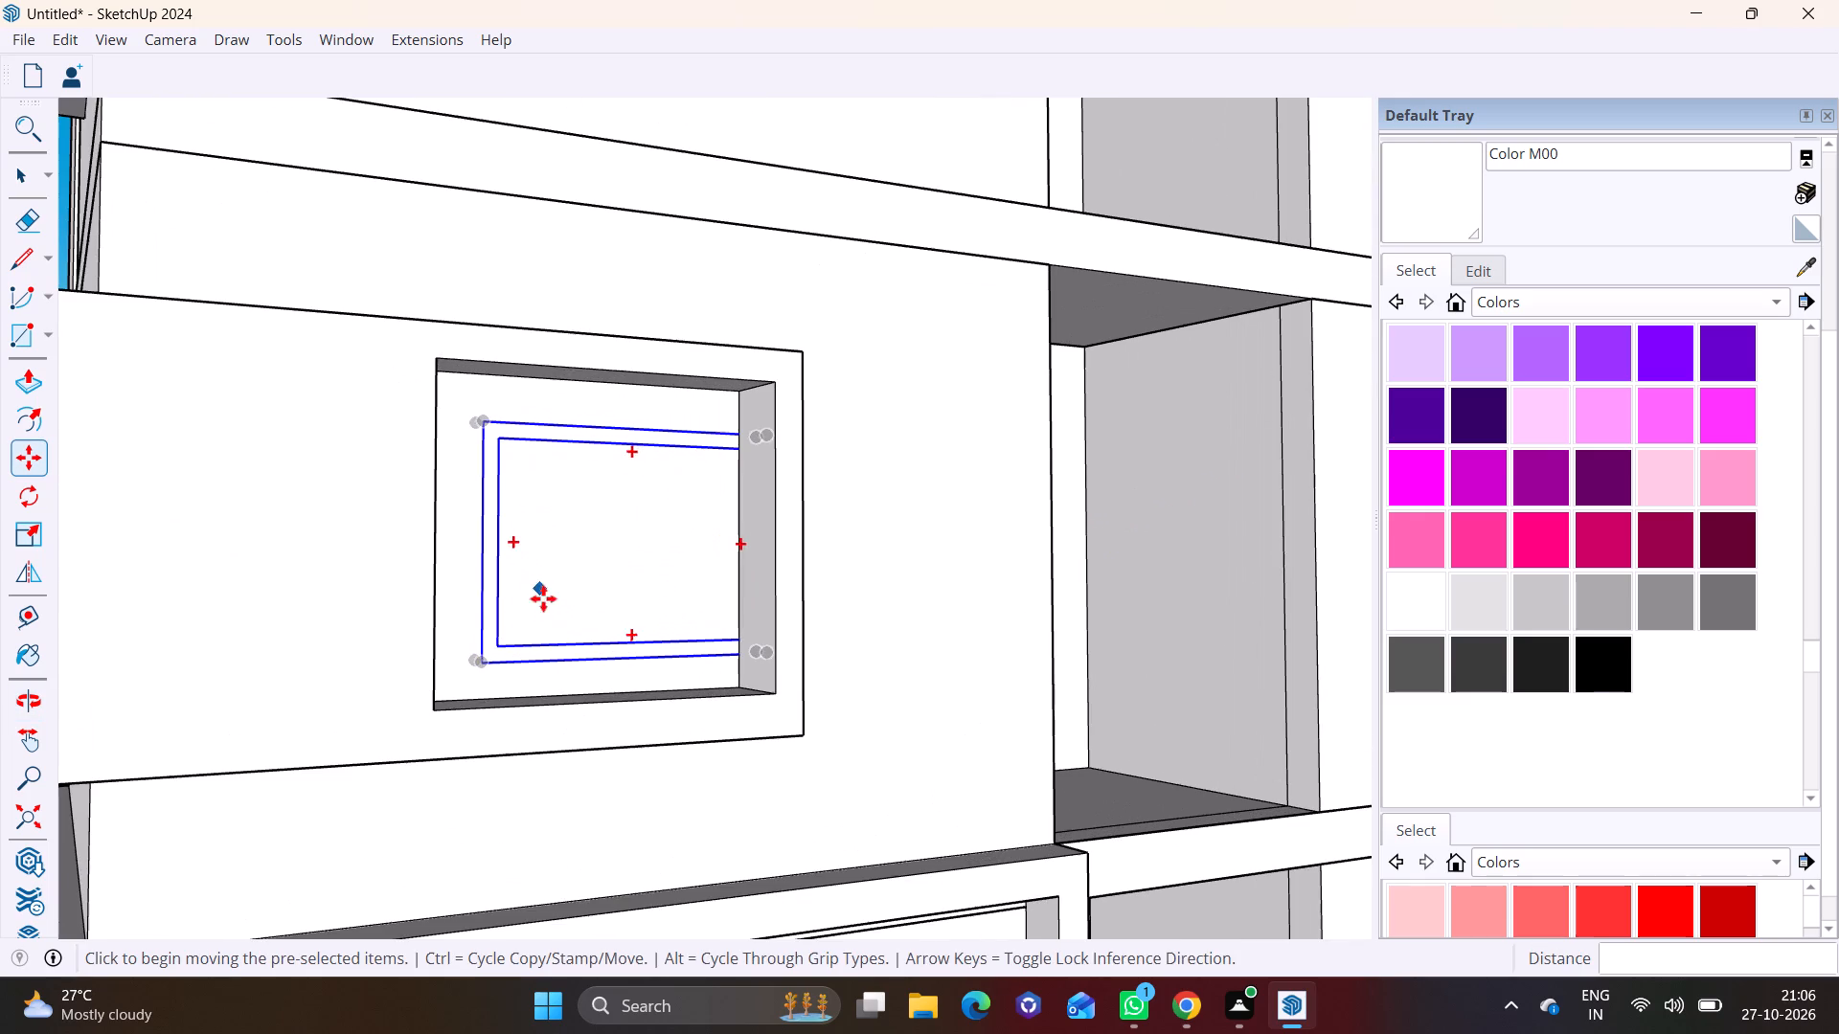
pyautogui.click(492, 656)
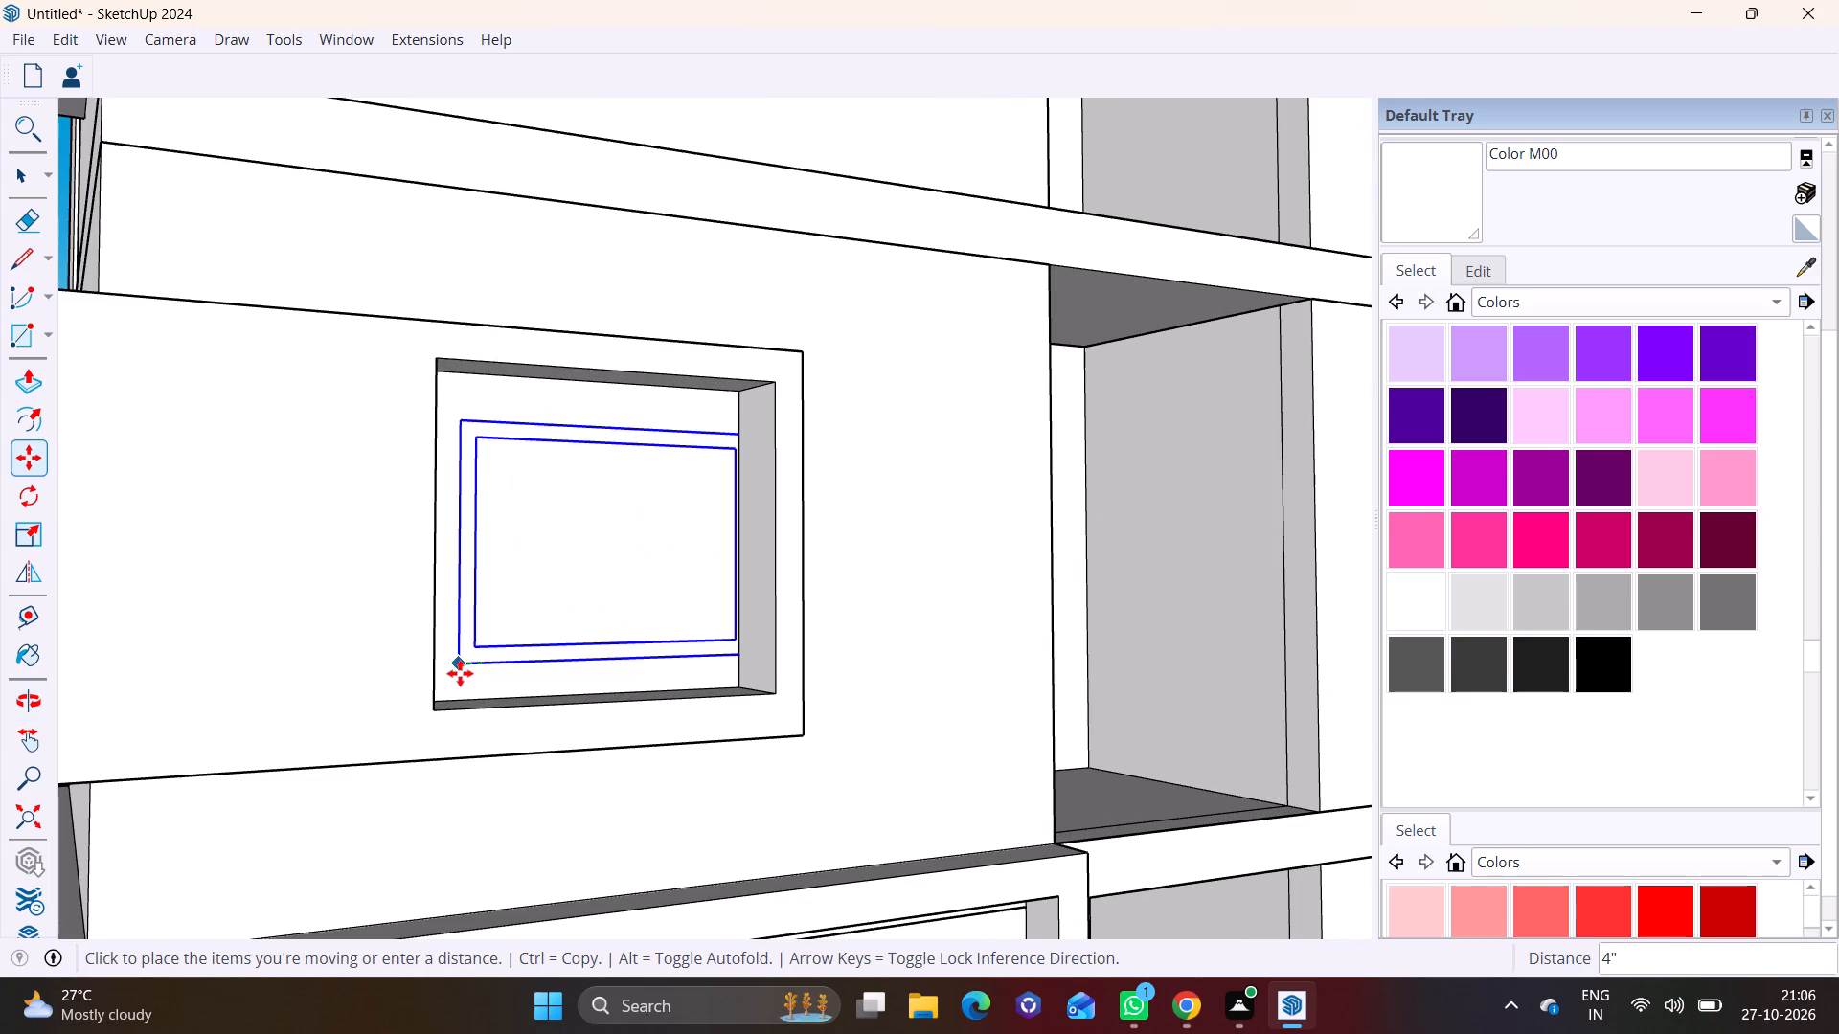
pyautogui.hotkey('ctrl', 'z')
pyautogui.click(477, 663)
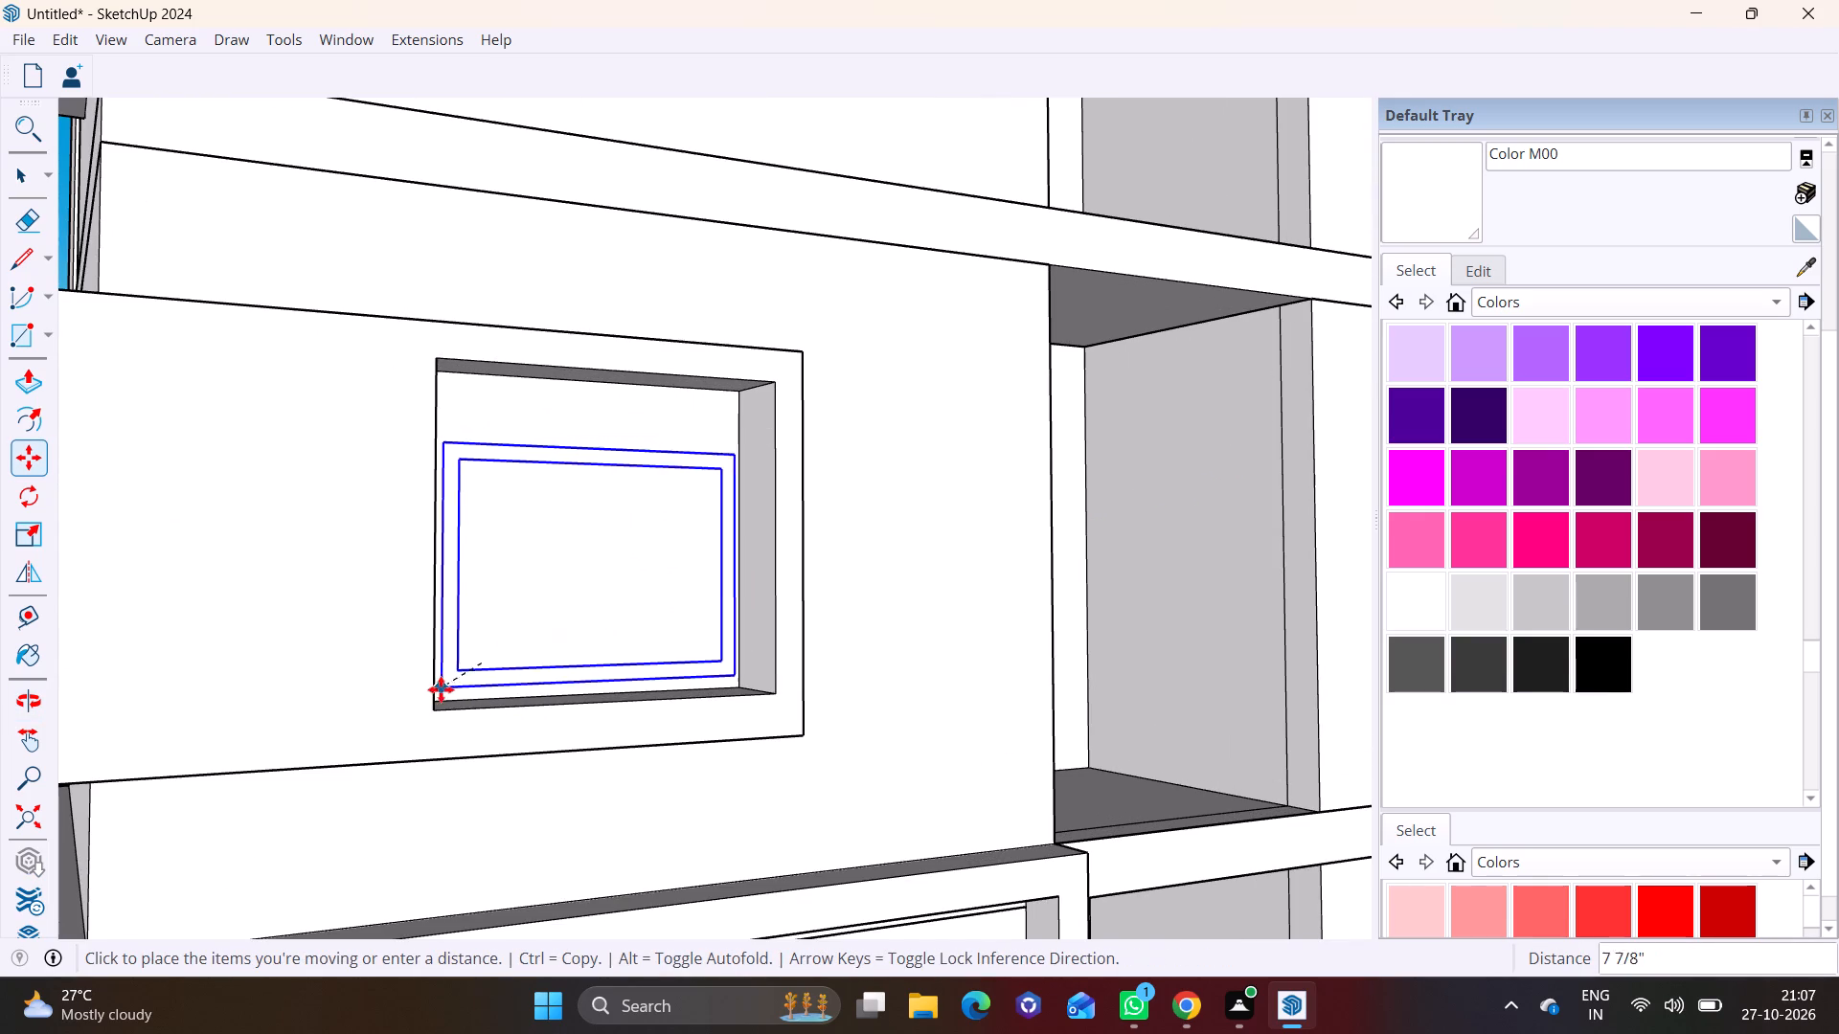
pyautogui.click(430, 709)
# Scale the second-storey window about 1.11 in width and stretch it up to the recess's top edge.
pyautogui.moveTo(573, 645); pyautogui.dragTo(264, 641, button='middle')
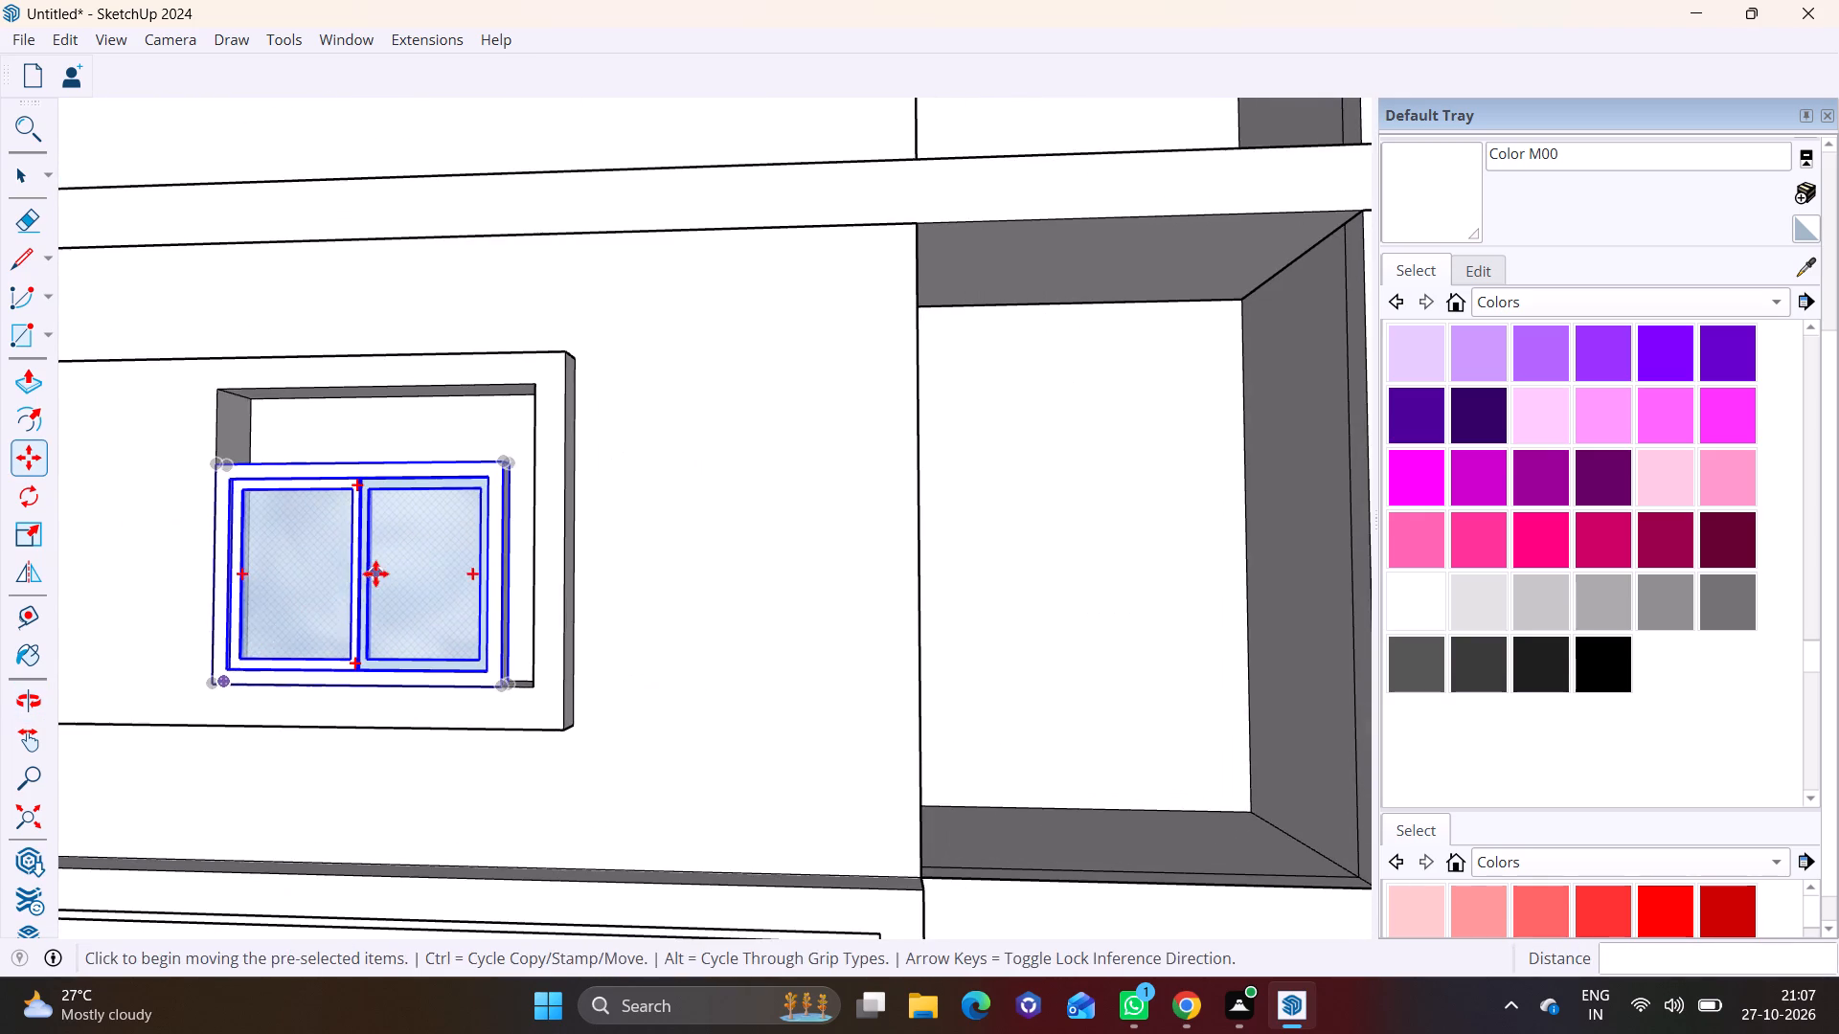
pyautogui.moveTo(383, 583); pyautogui.dragTo(513, 679, button='middle')
pyautogui.scroll(2, 516, 678)
pyautogui.moveTo(516, 678); pyautogui.dragTo(397, 767, button='middle')
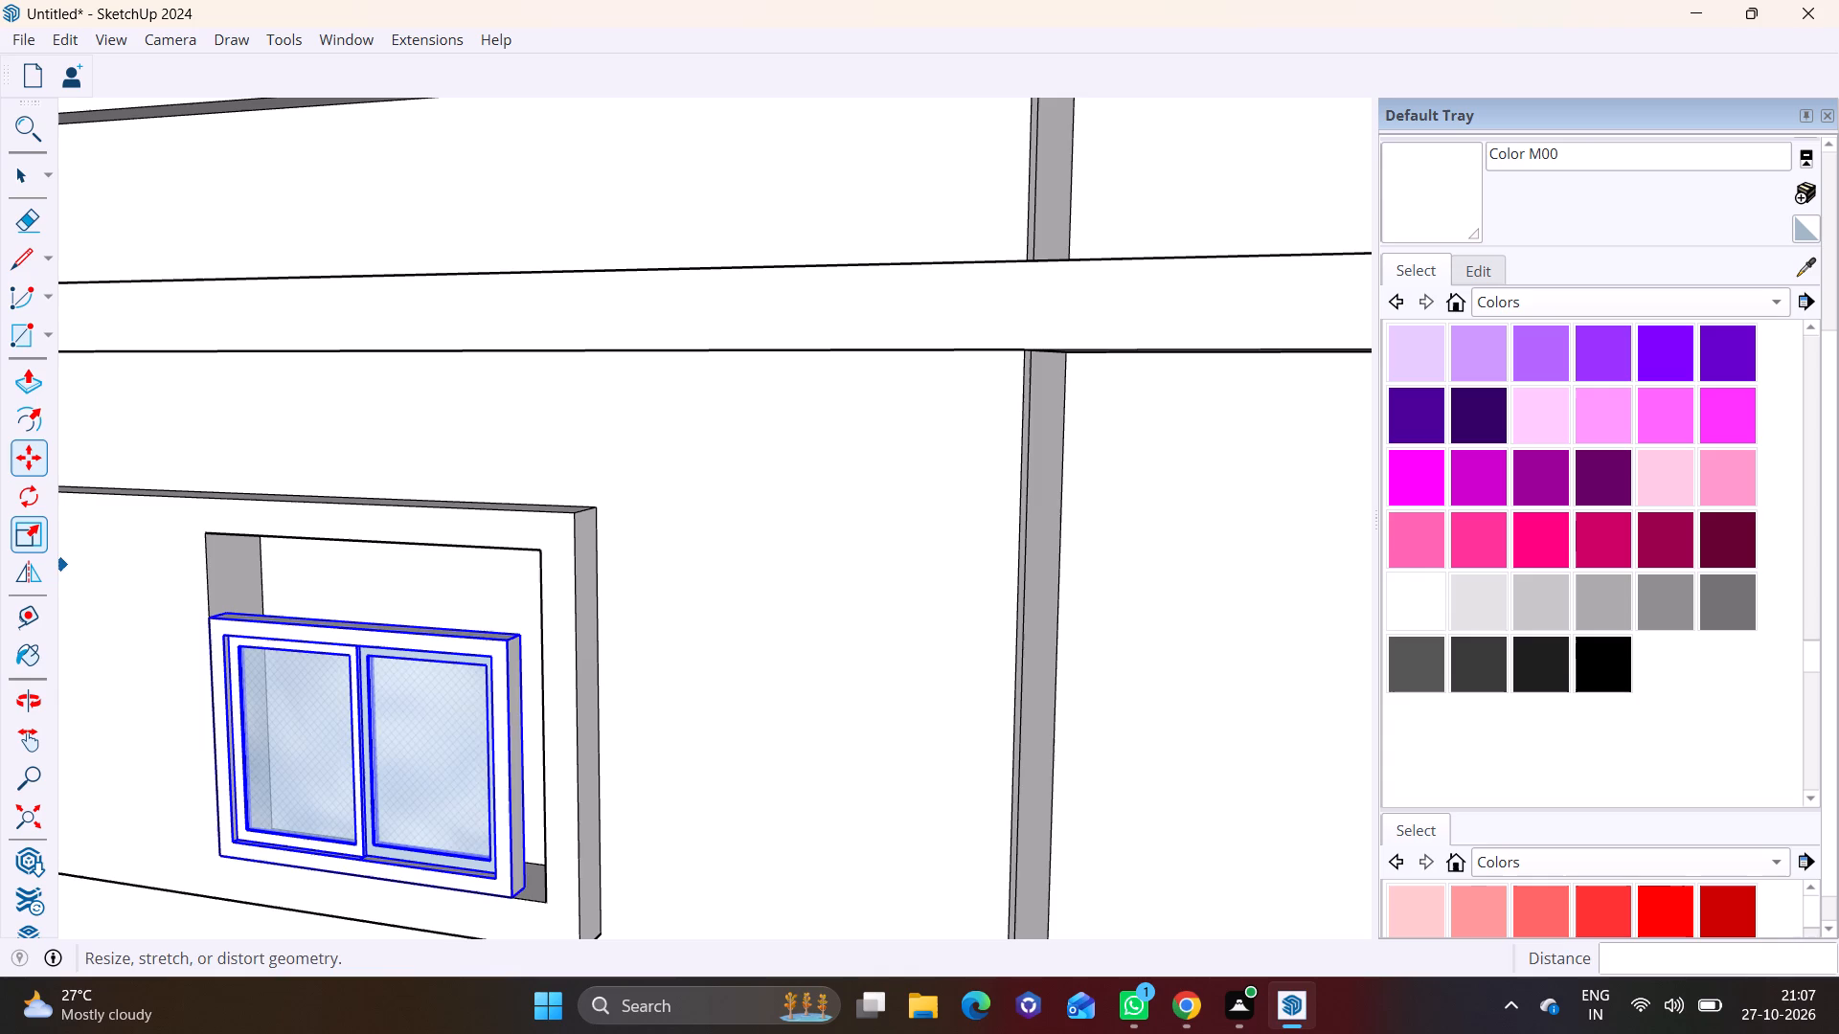
pyautogui.click(14, 531)
pyautogui.click(524, 769)
pyautogui.click(538, 761)
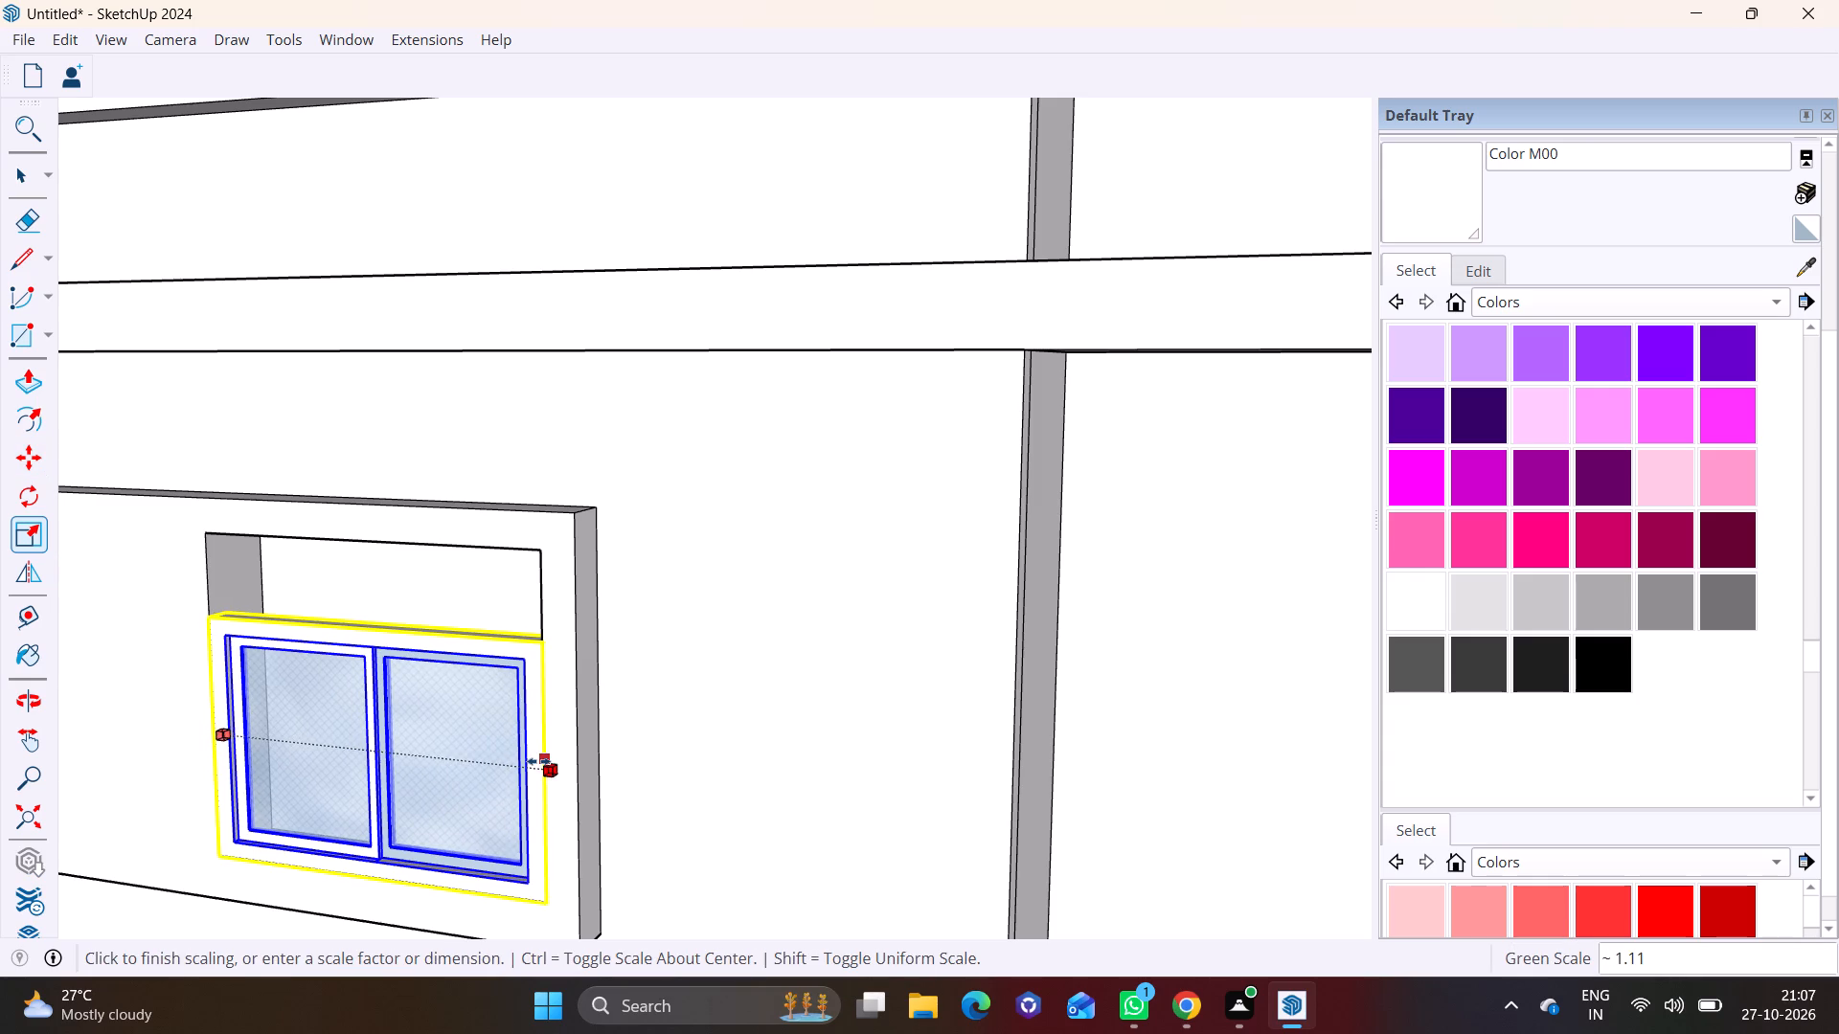
pyautogui.click(380, 619)
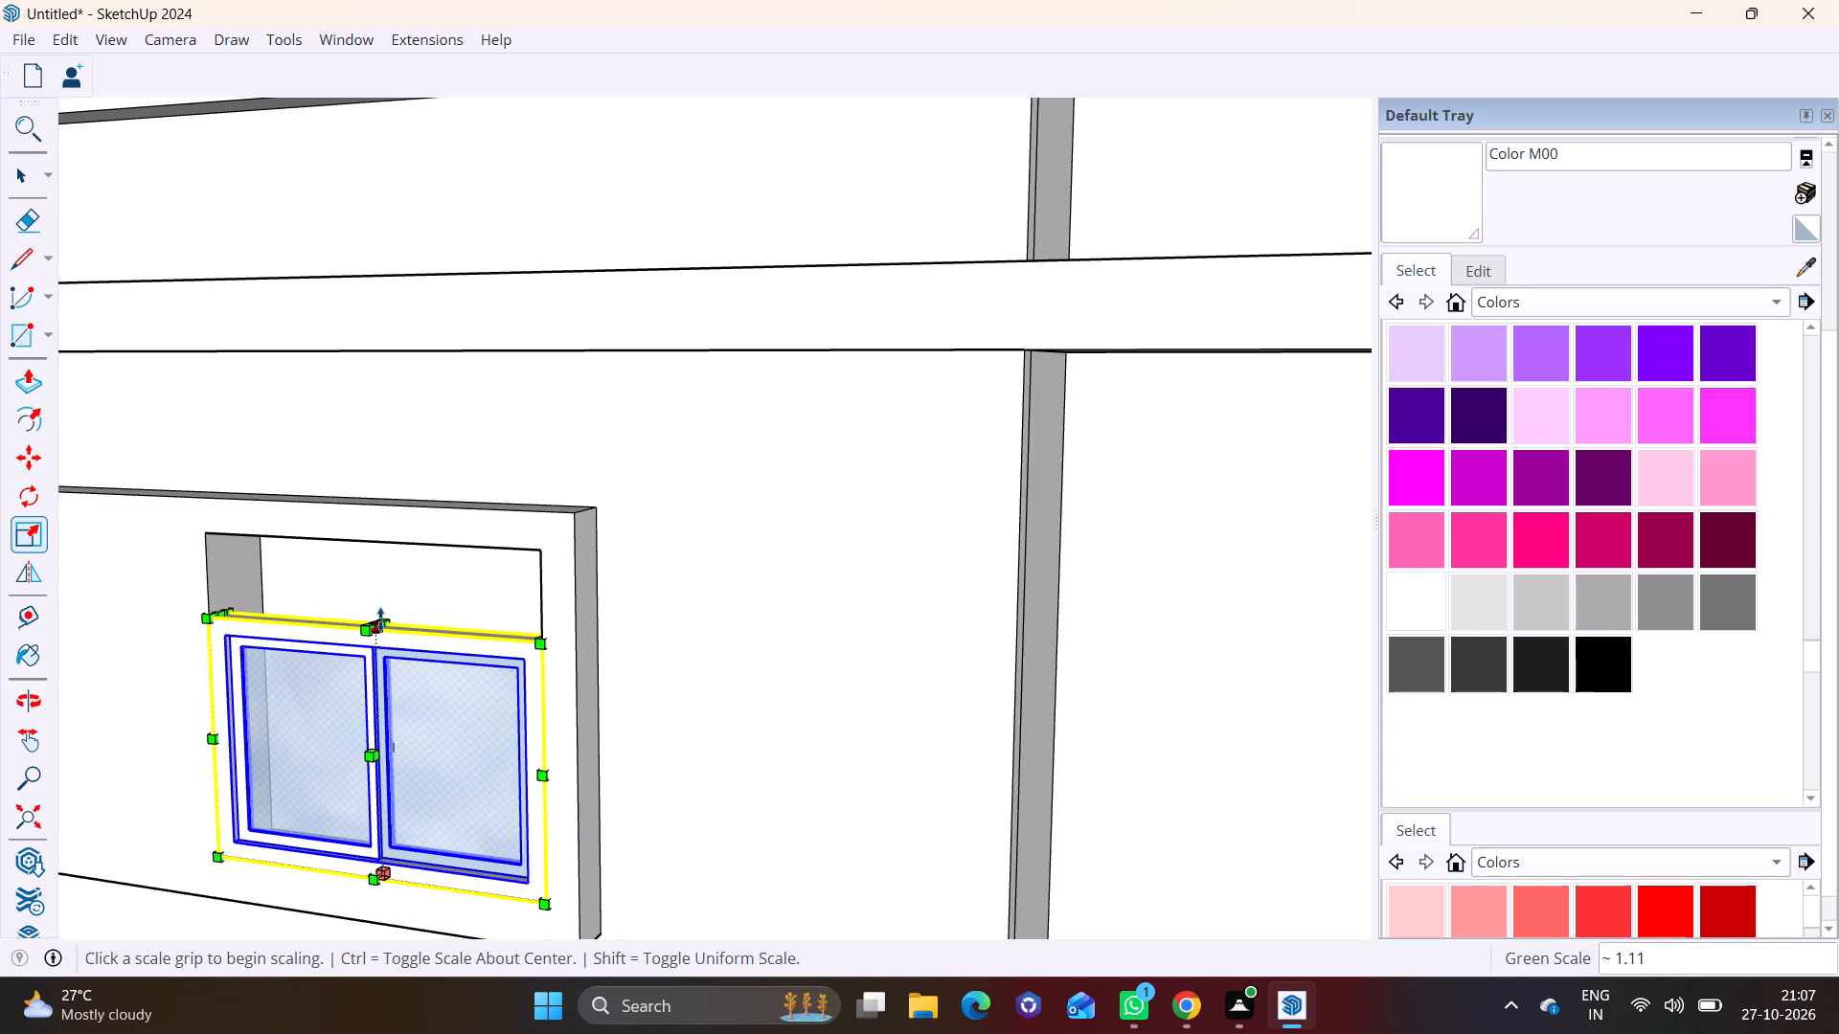
pyautogui.click(380, 549)
# Copy the fitted window about 11' 1" down into the ground-storey panel's right-hand recess.
pyautogui.scroll(-3, 374, 698)
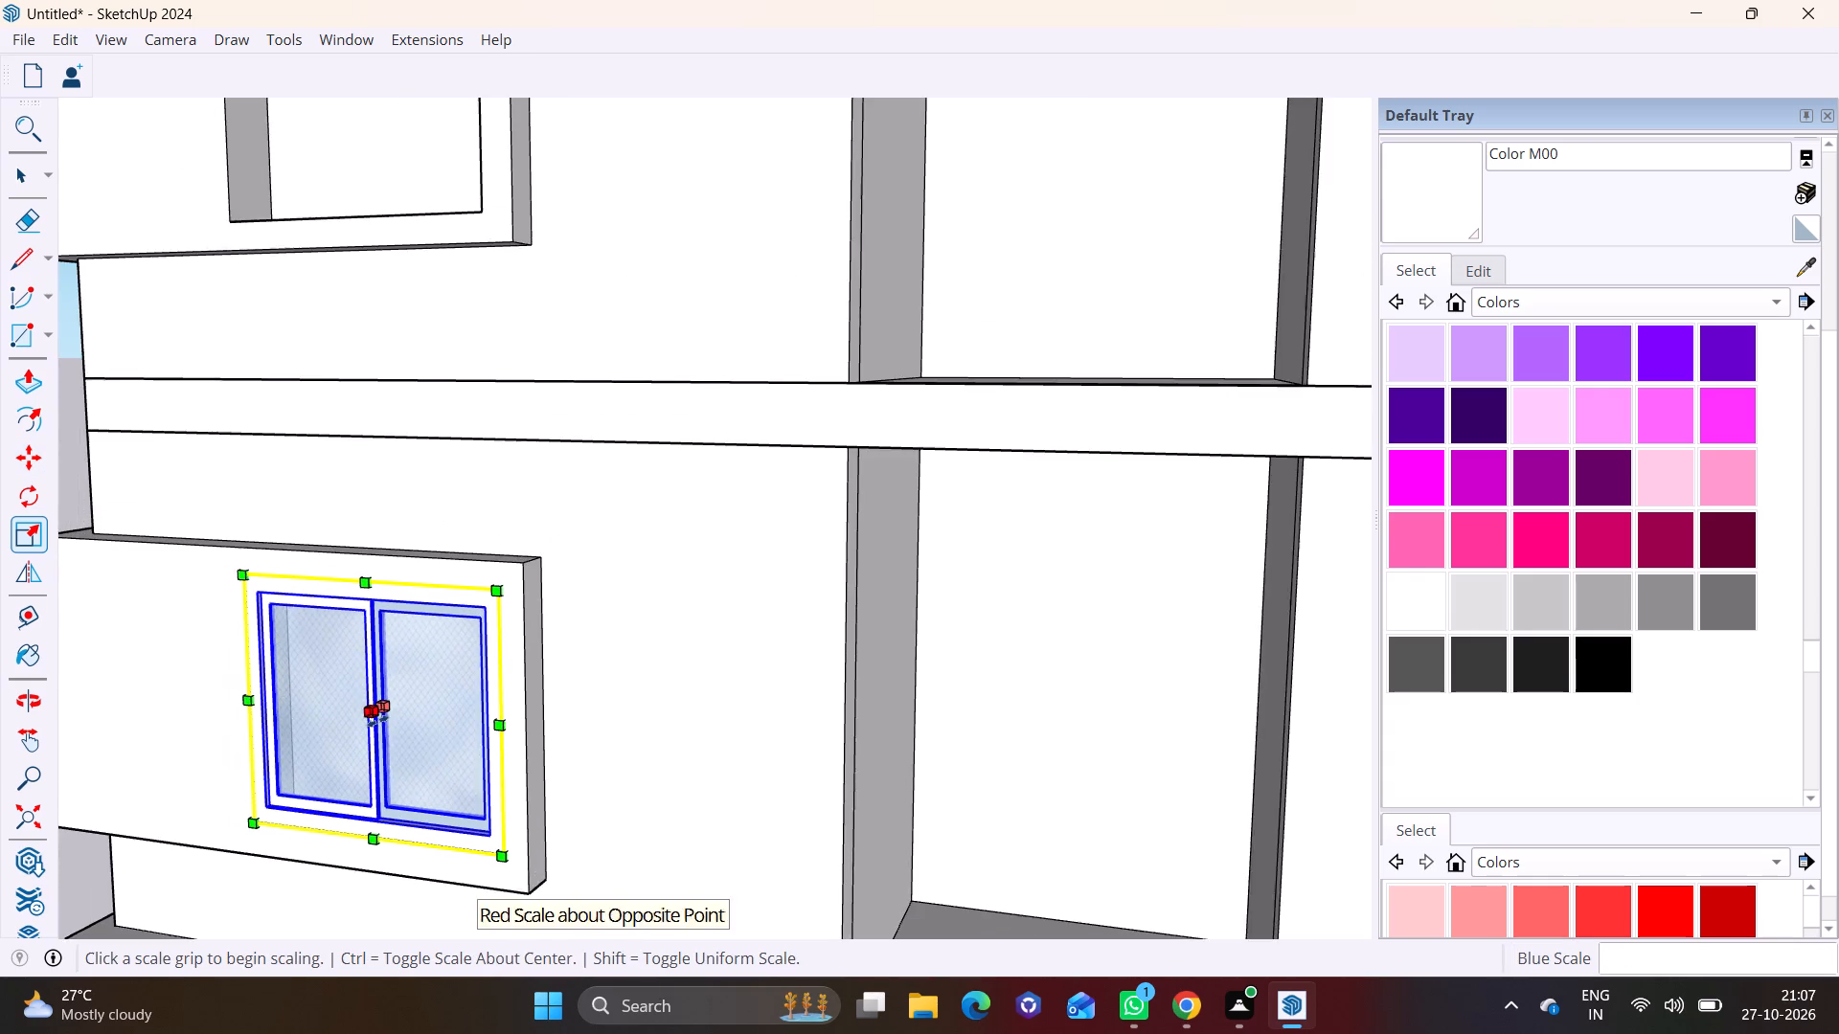
pyautogui.scroll(-2, 380, 723)
pyautogui.moveTo(433, 752); pyautogui.dragTo(564, 477, button='middle')
pyautogui.moveTo(541, 615); pyautogui.dragTo(612, 449, button='middle')
pyautogui.scroll(-5, 599, 503)
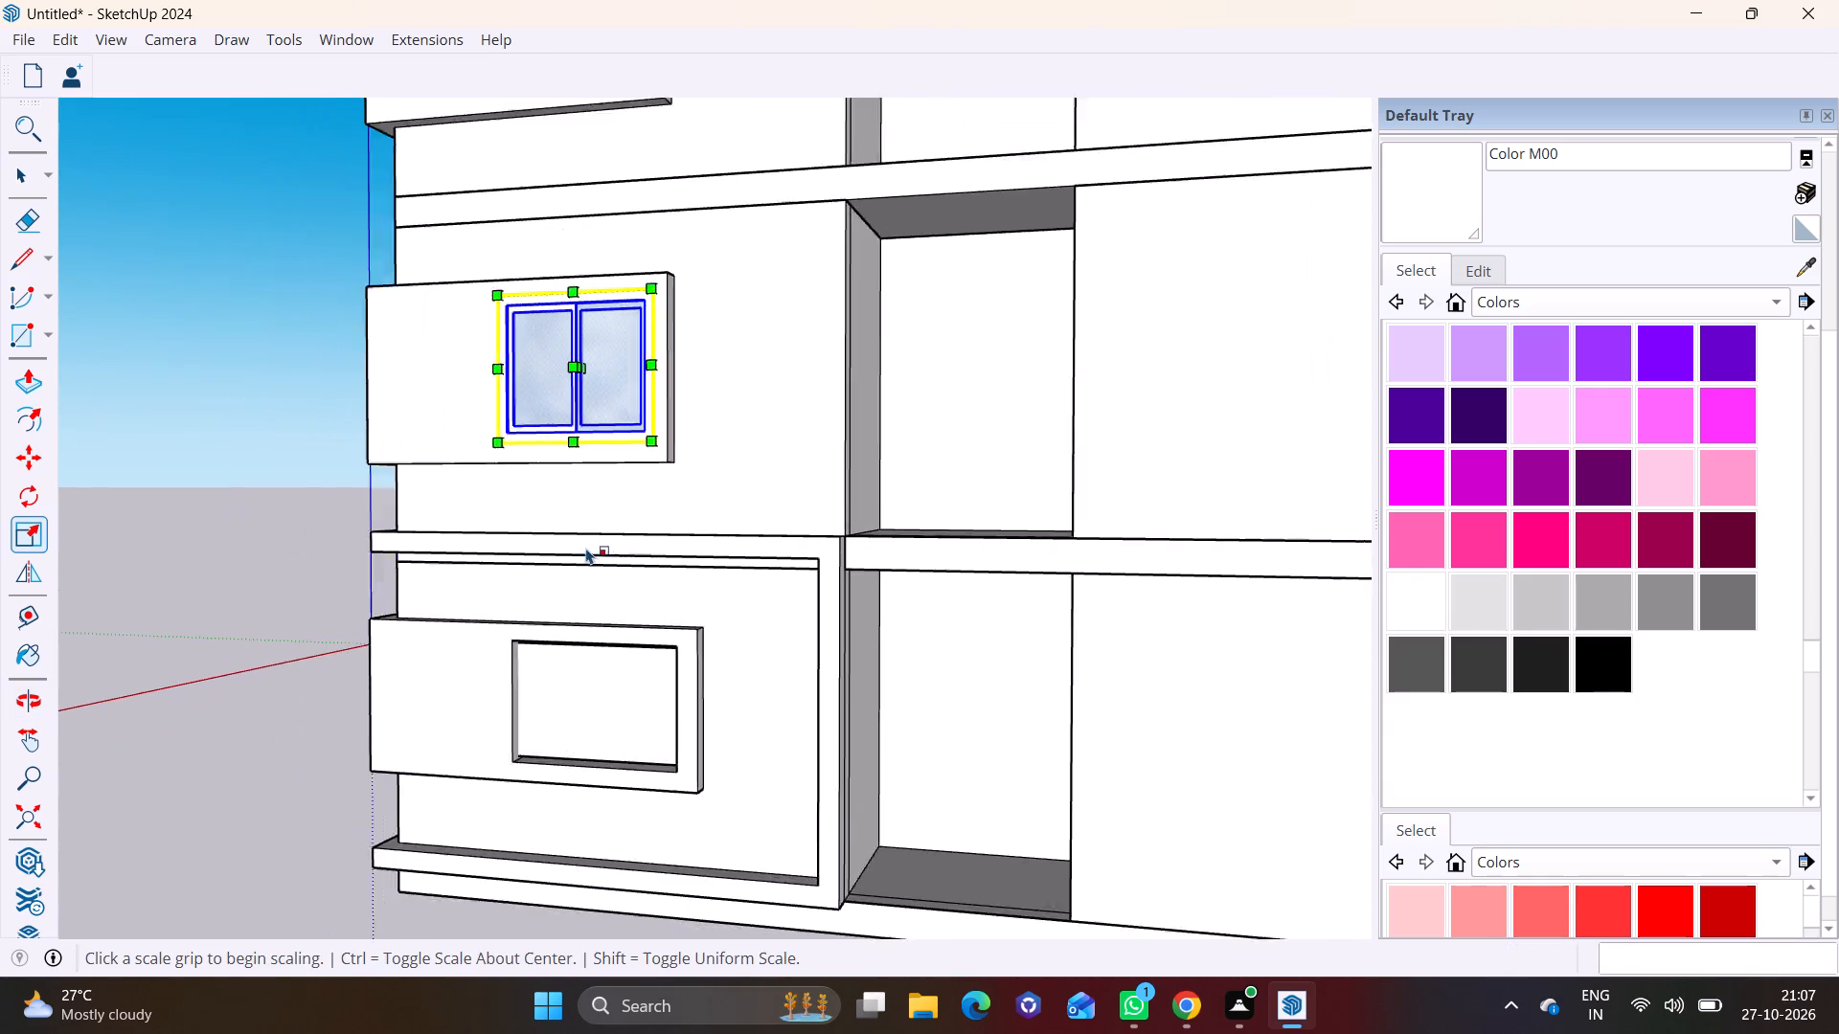
pyautogui.scroll(-3, 586, 548)
pyautogui.press('m')
pyautogui.click(627, 384)
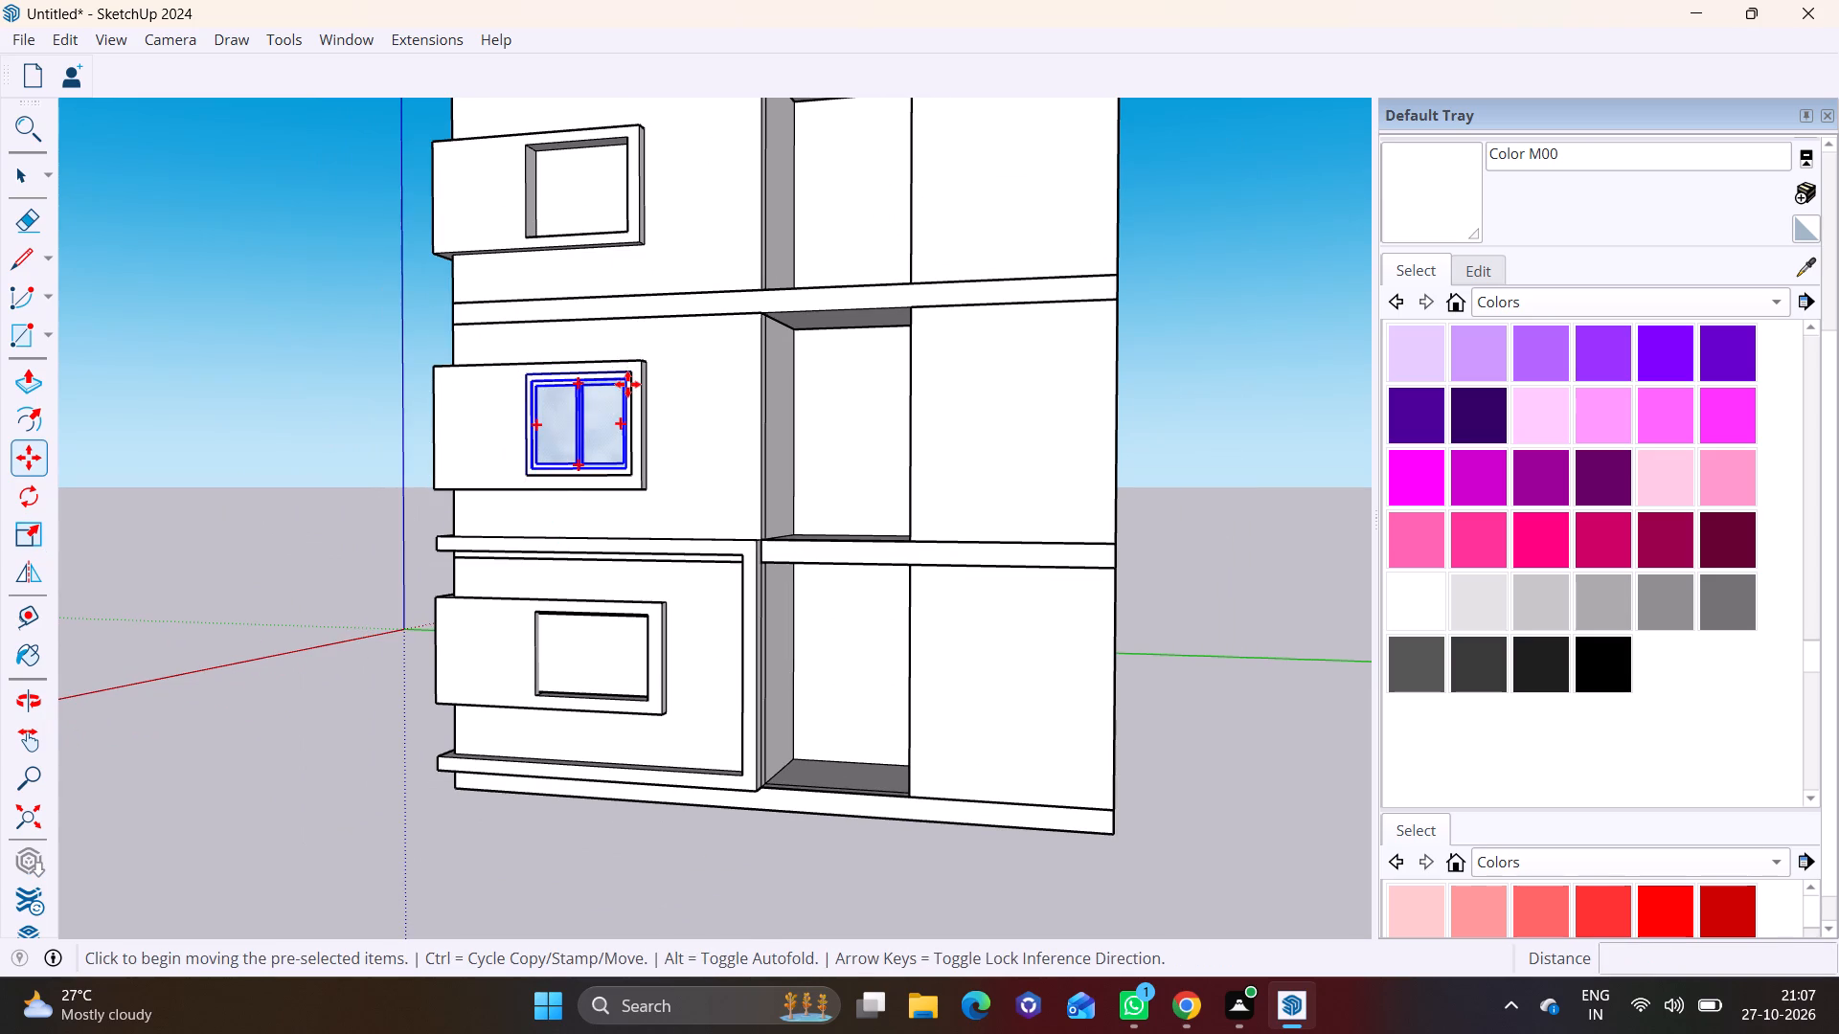
pyautogui.scroll(5, 629, 630)
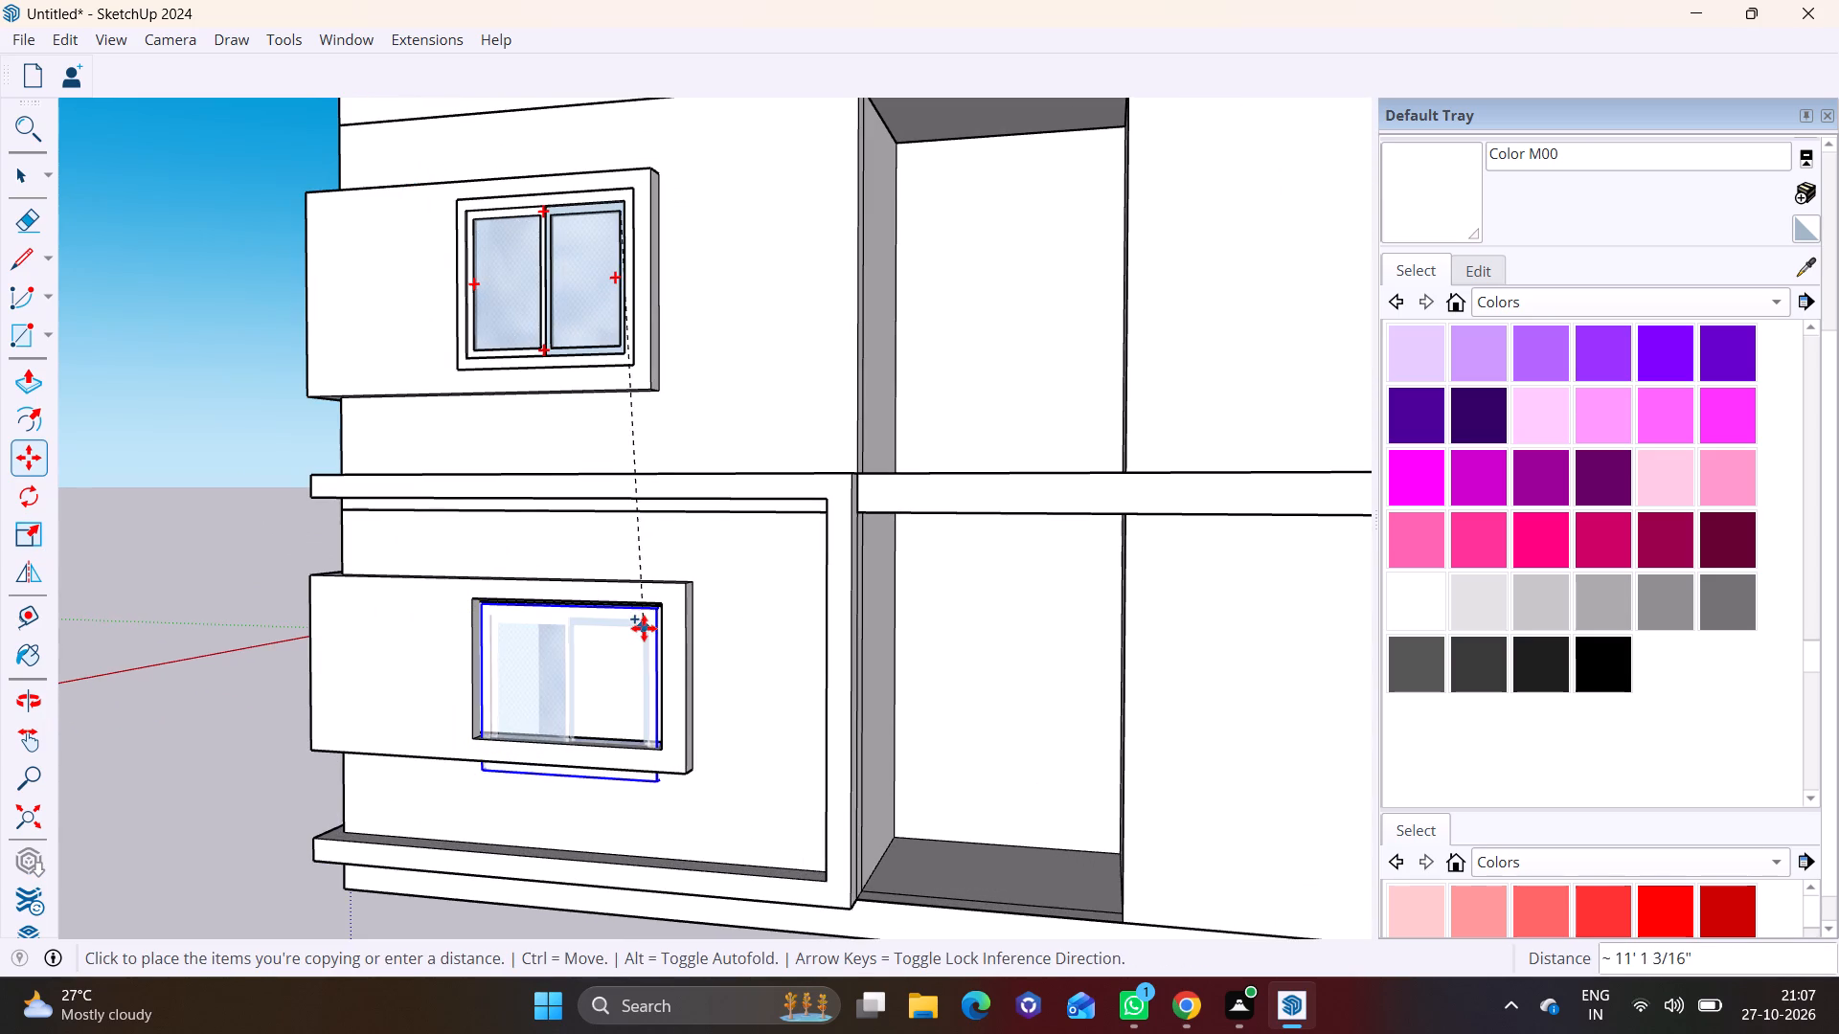
pyautogui.click(648, 623)
# Scale the copied ground-storey window's height from its bottom edge by about 0.86 to fit the recess.
pyautogui.moveTo(634, 644); pyautogui.dragTo(768, 525, button='middle')
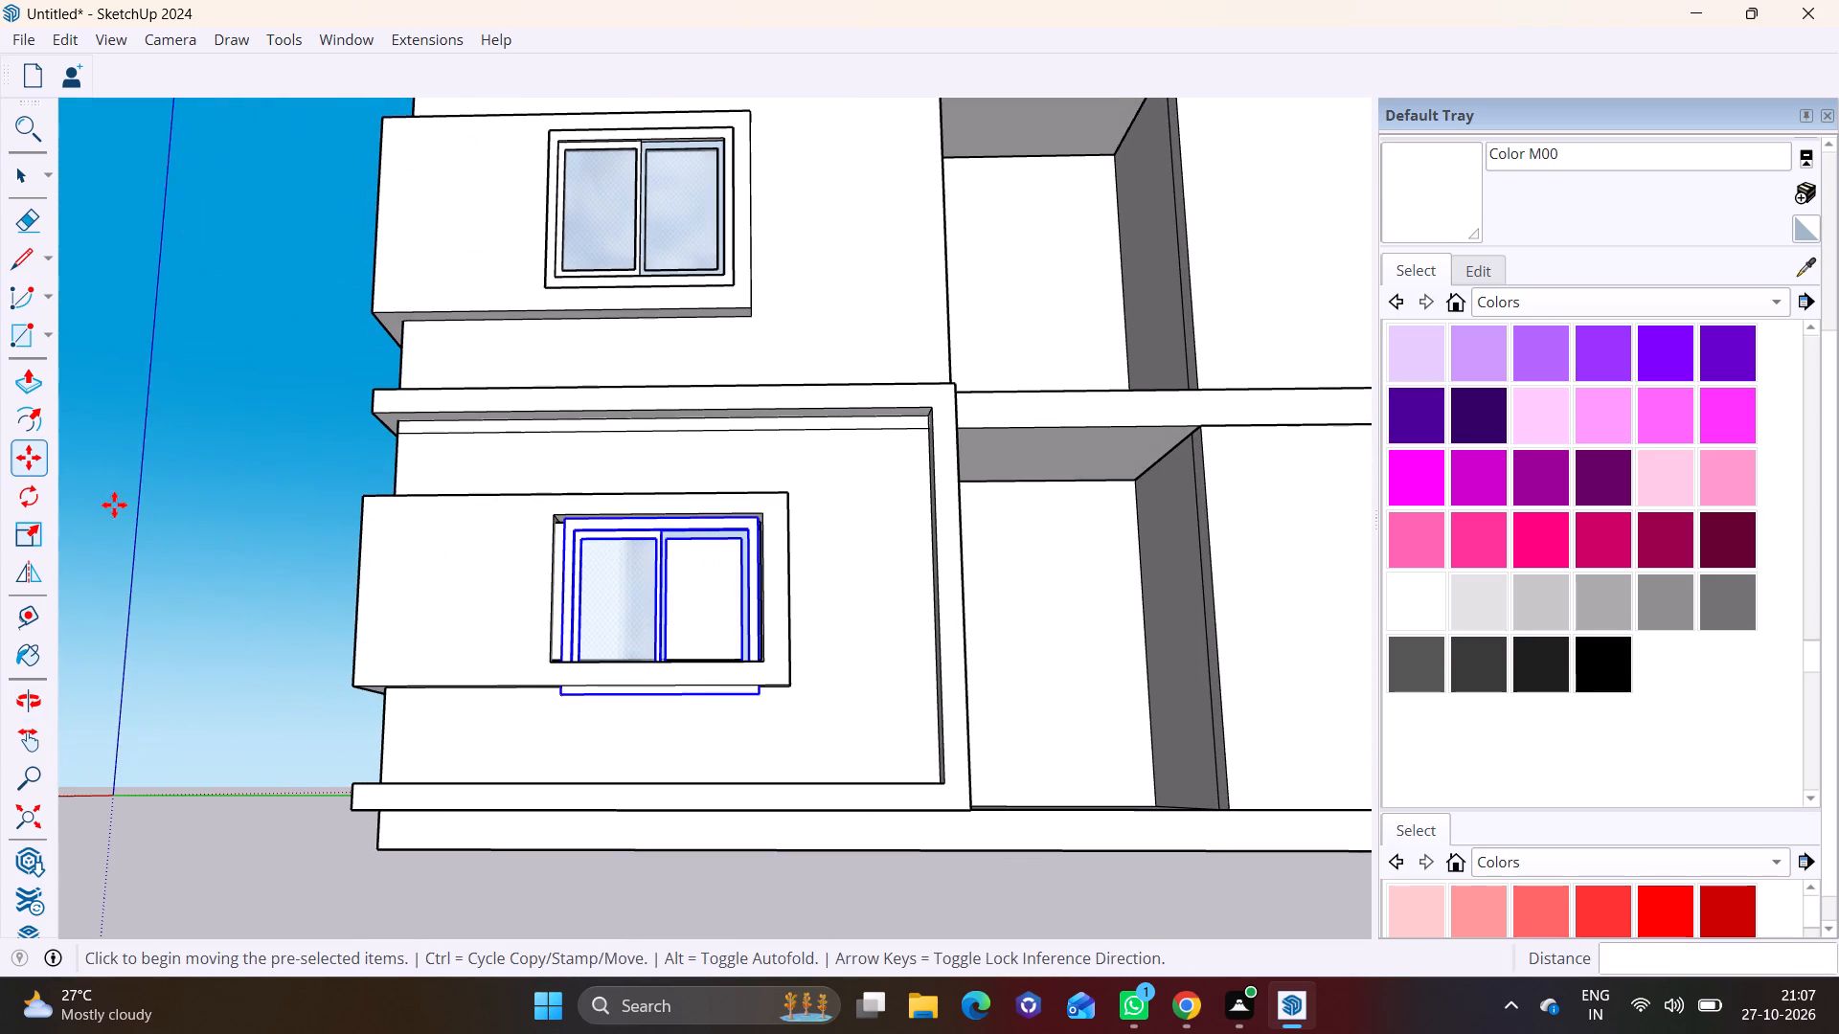
pyautogui.click(30, 525)
pyautogui.moveTo(663, 688); pyautogui.dragTo(653, 618, button='middle')
pyautogui.scroll(1, 663, 688)
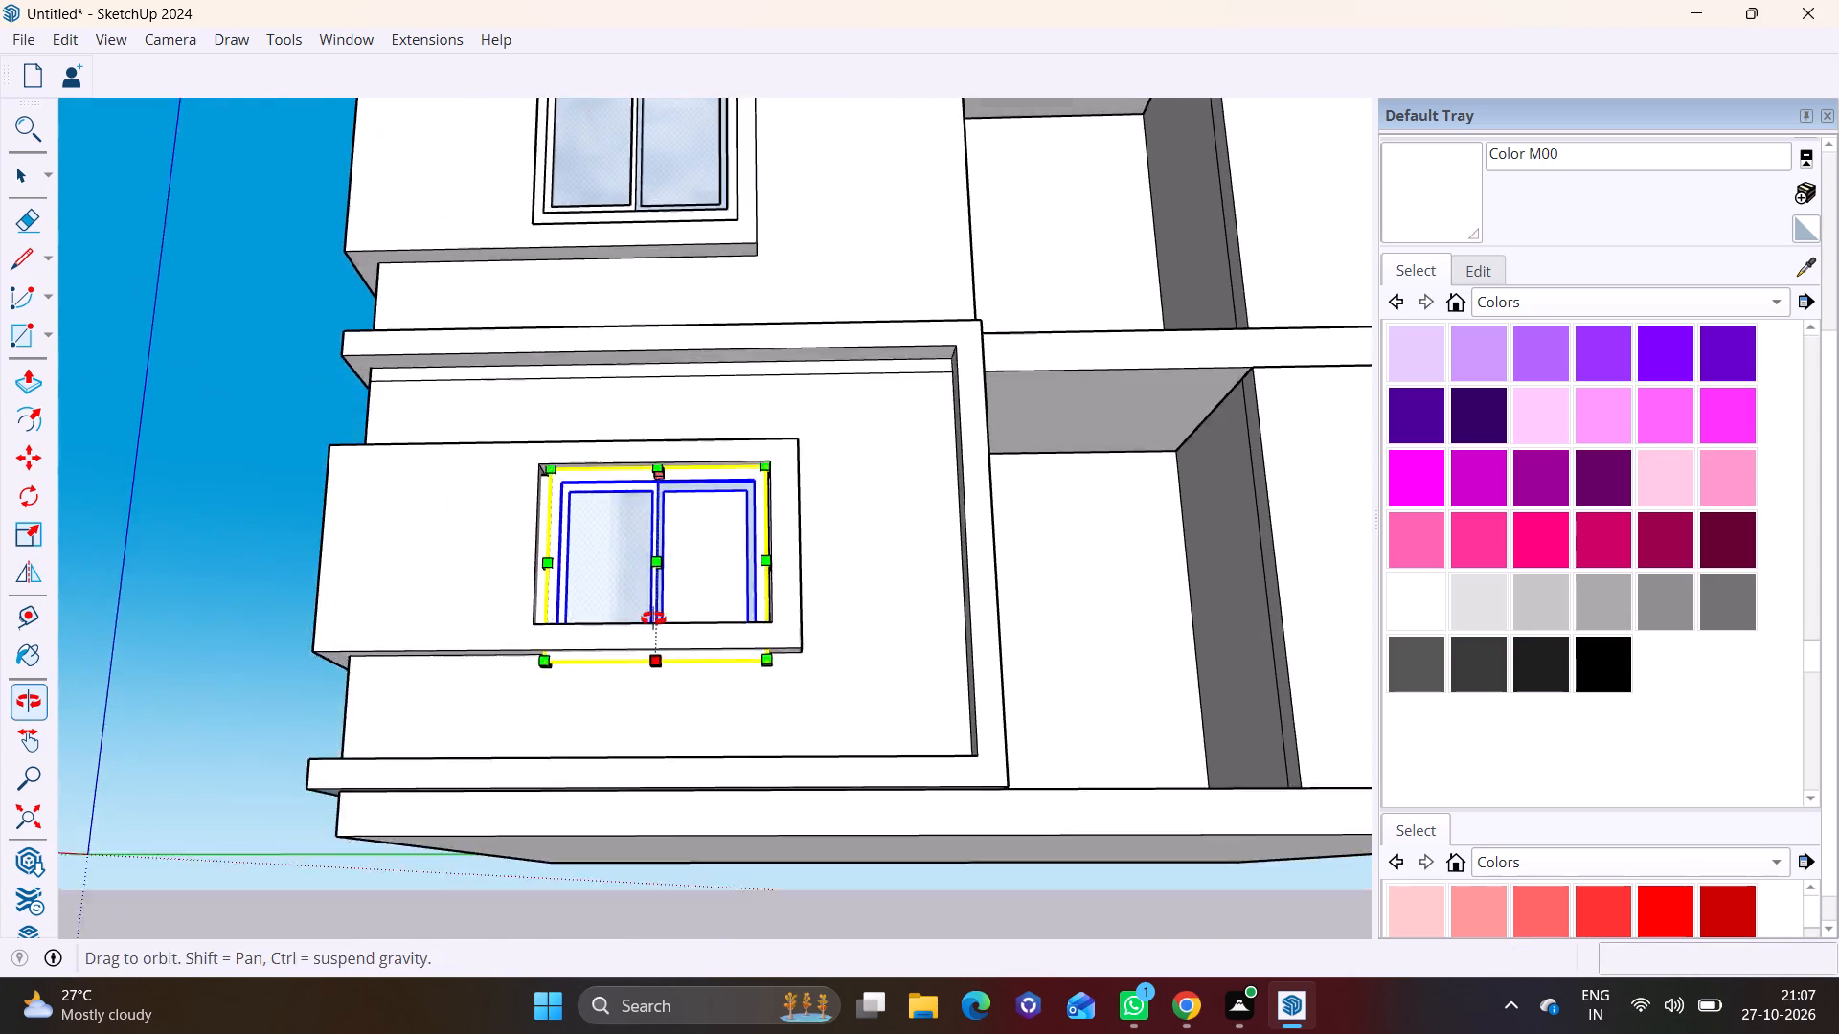
pyautogui.moveTo(653, 618); pyautogui.dragTo(641, 587, button='middle')
pyautogui.scroll(7, 643, 606)
pyautogui.moveTo(647, 608); pyautogui.dragTo(362, 699, button='middle')
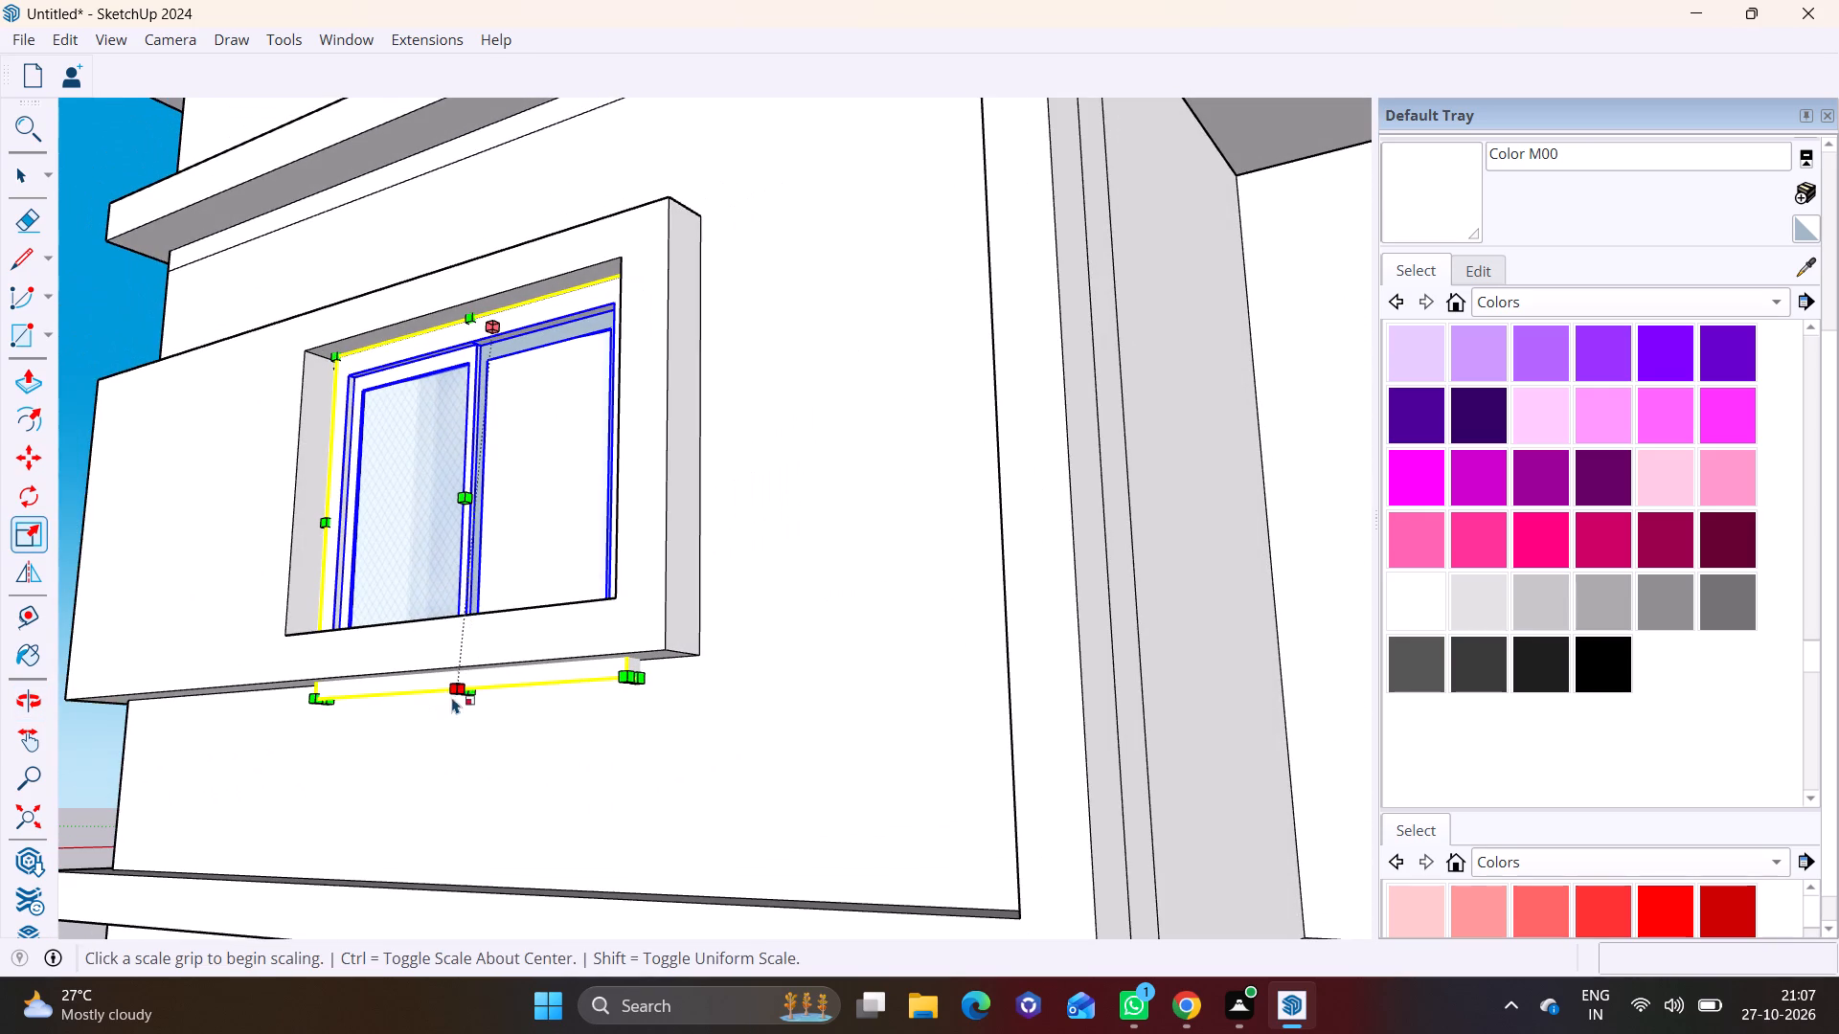
pyautogui.click(476, 686)
pyautogui.click(465, 637)
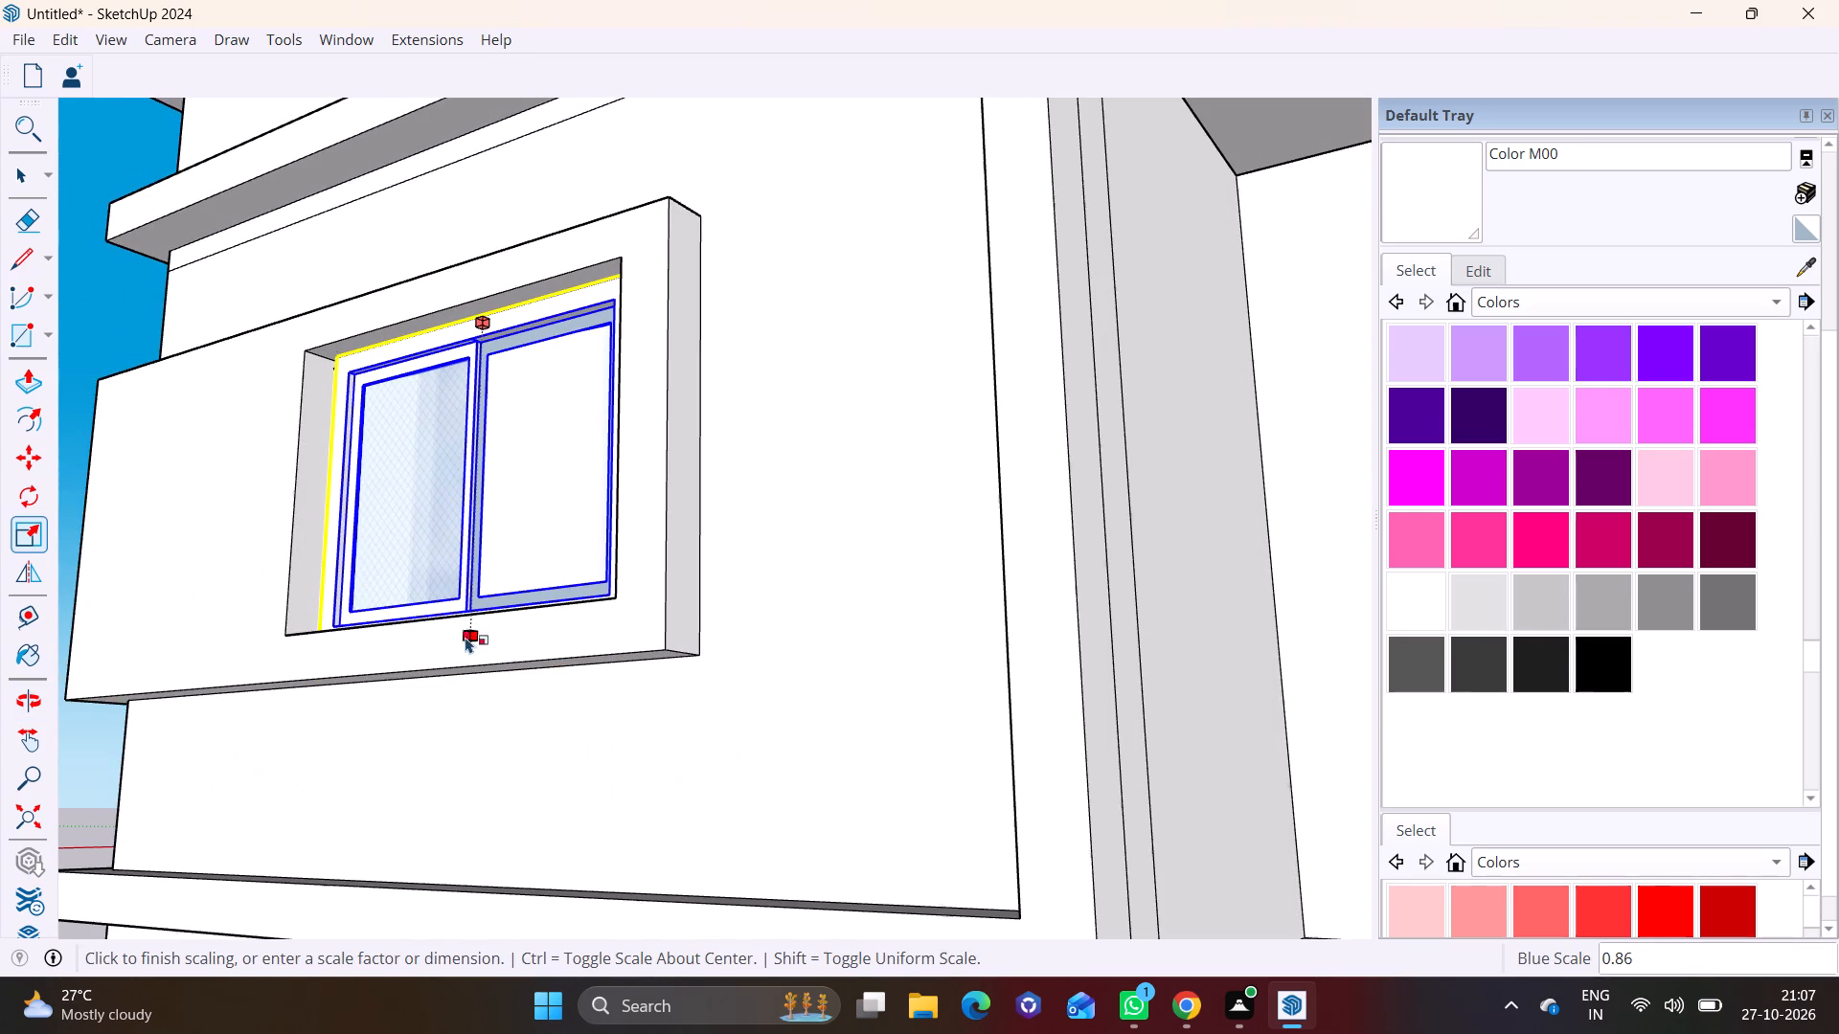
# Scale the ground-storey window's width by about 1.05 to reach the recess's inner side edge.
pyautogui.moveTo(443, 555); pyautogui.dragTo(885, 677, button='middle')
pyautogui.scroll(5, 804, 634)
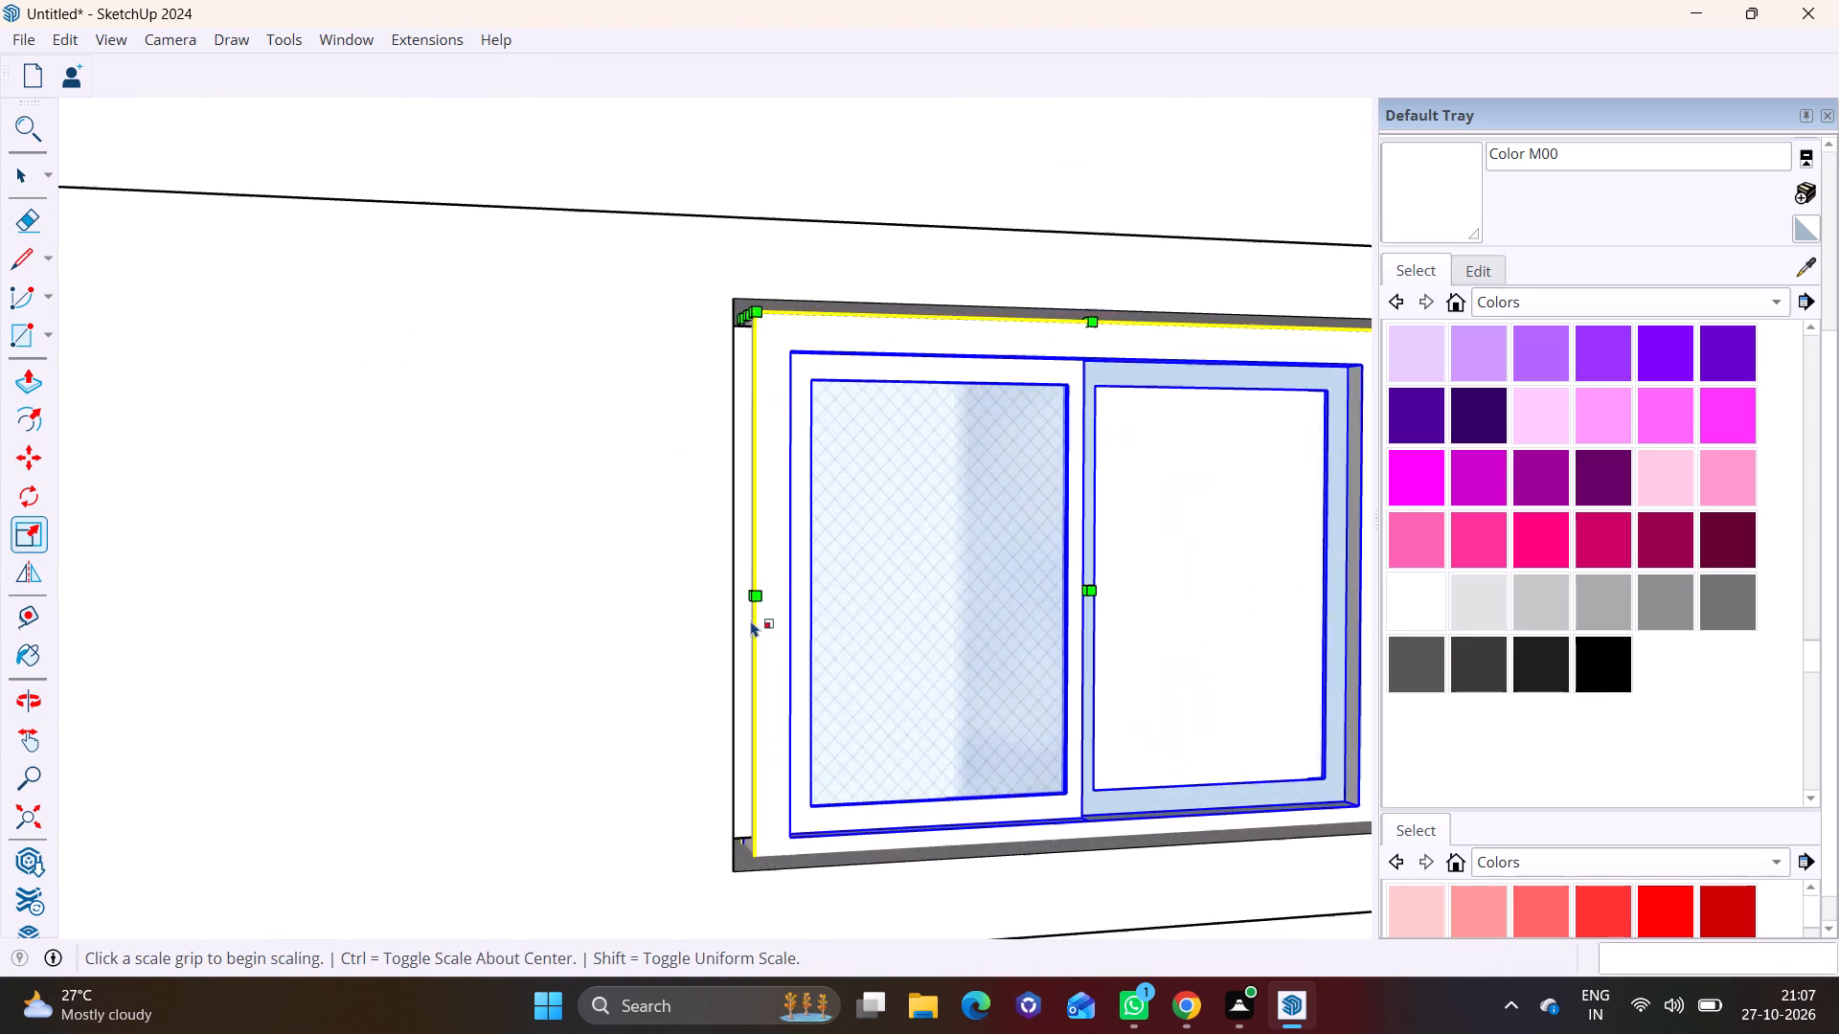
pyautogui.moveTo(751, 620); pyautogui.dragTo(773, 633, button='middle')
pyautogui.click(767, 610)
pyautogui.click(760, 609)
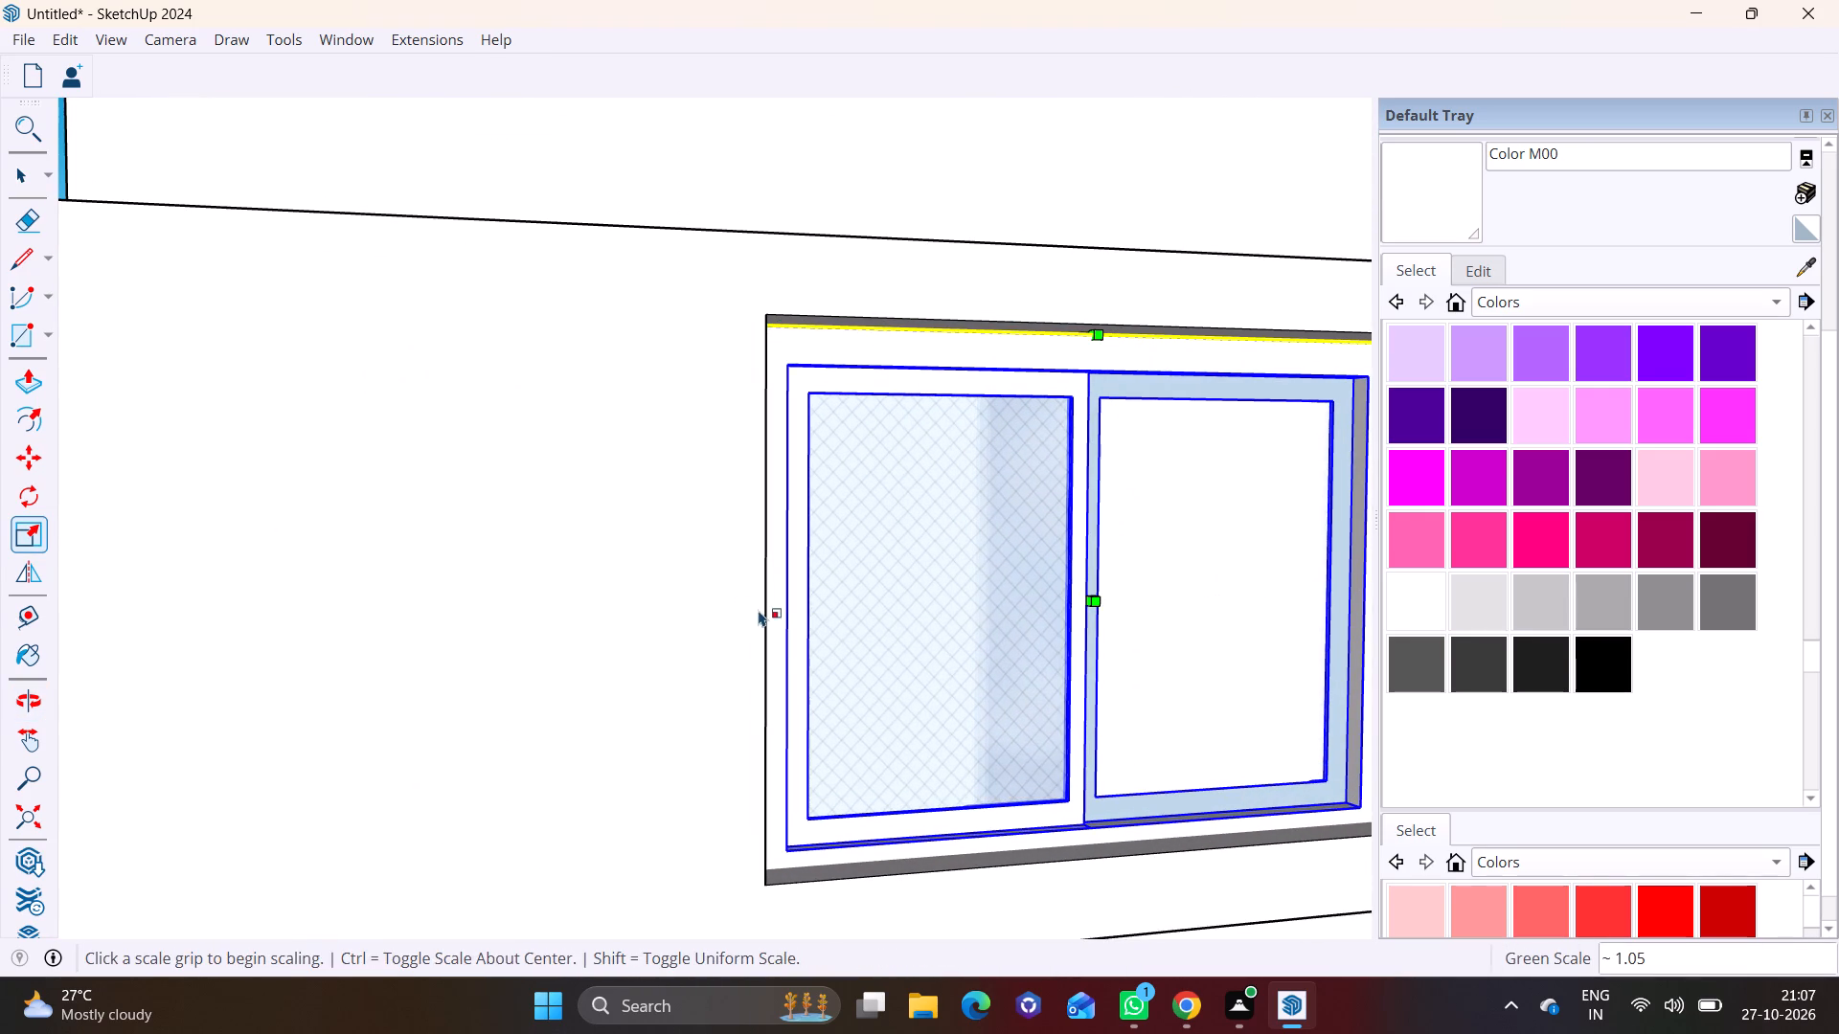
pyautogui.press('space')
pyautogui.click(612, 647)
pyautogui.scroll(-7, 612, 646)
pyautogui.moveTo(799, 674); pyautogui.dragTo(517, 722, button='middle')
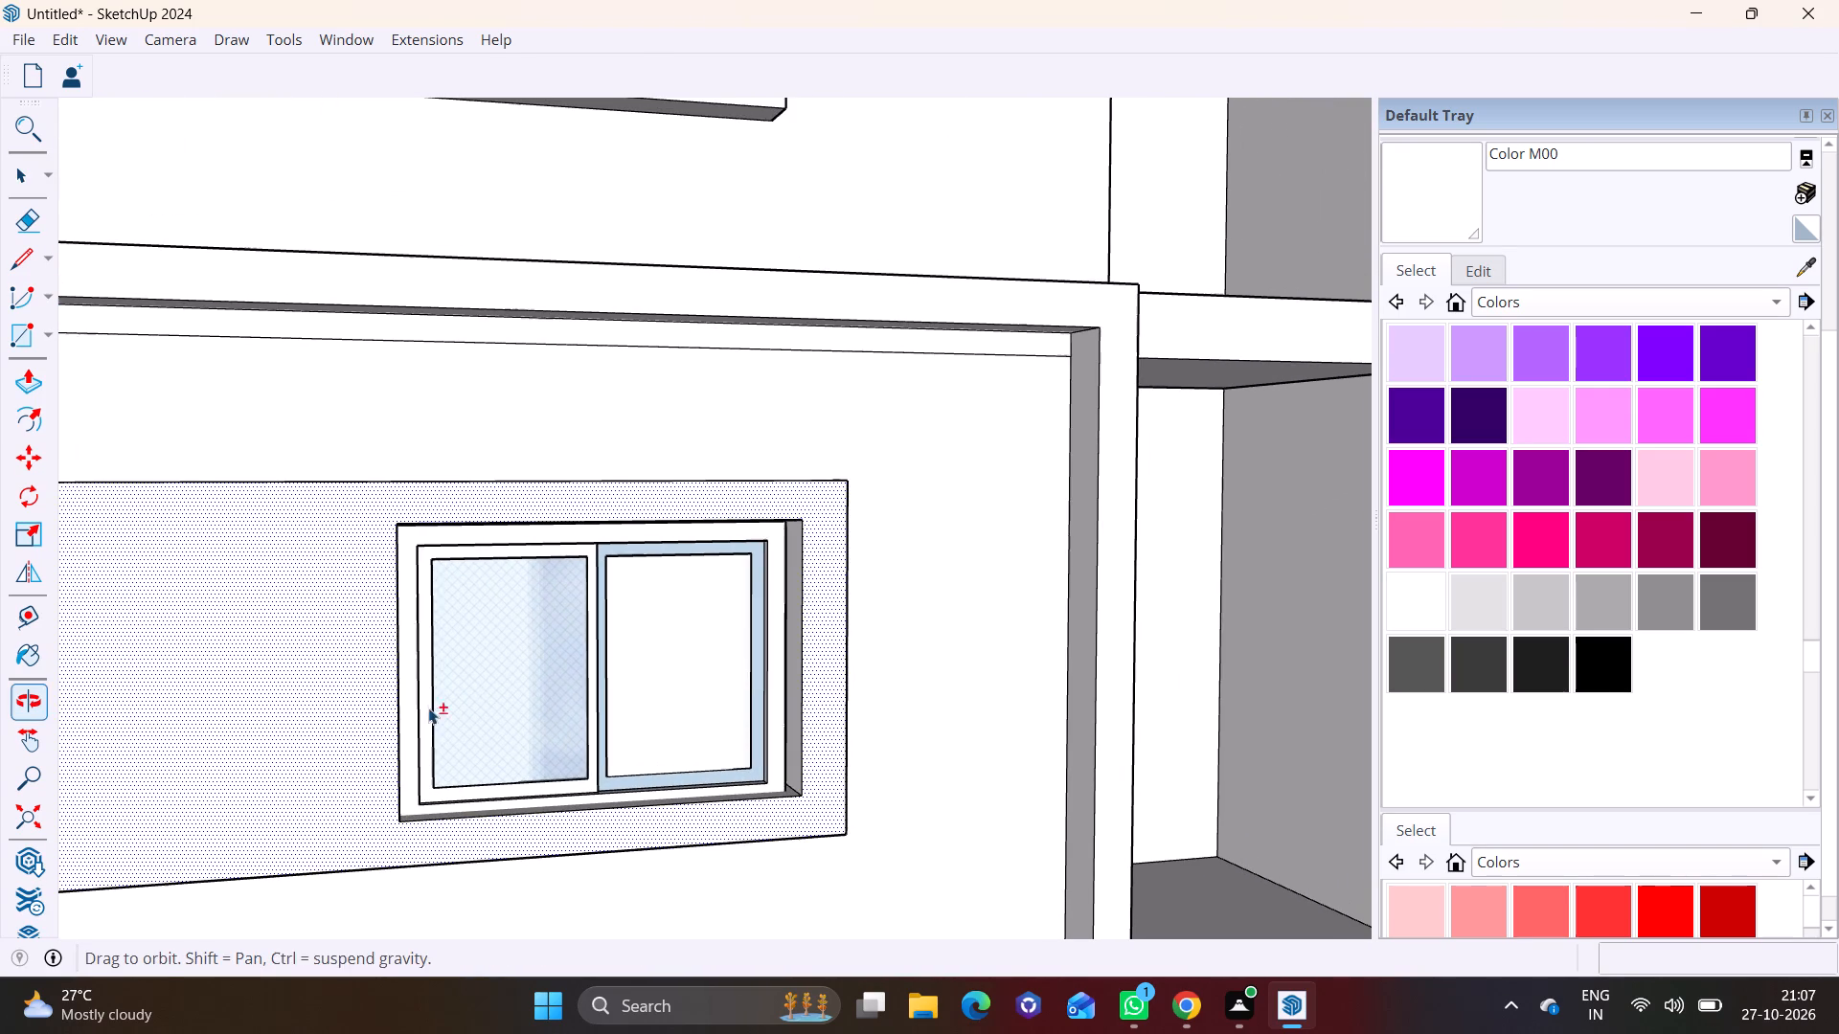
pyautogui.click(1216, 620)
# Select the second-storey window and move it 2 5/8" back into its recess.
pyautogui.moveTo(1069, 651); pyautogui.dragTo(770, 734, button='middle')
pyautogui.scroll(-3, 673, 658)
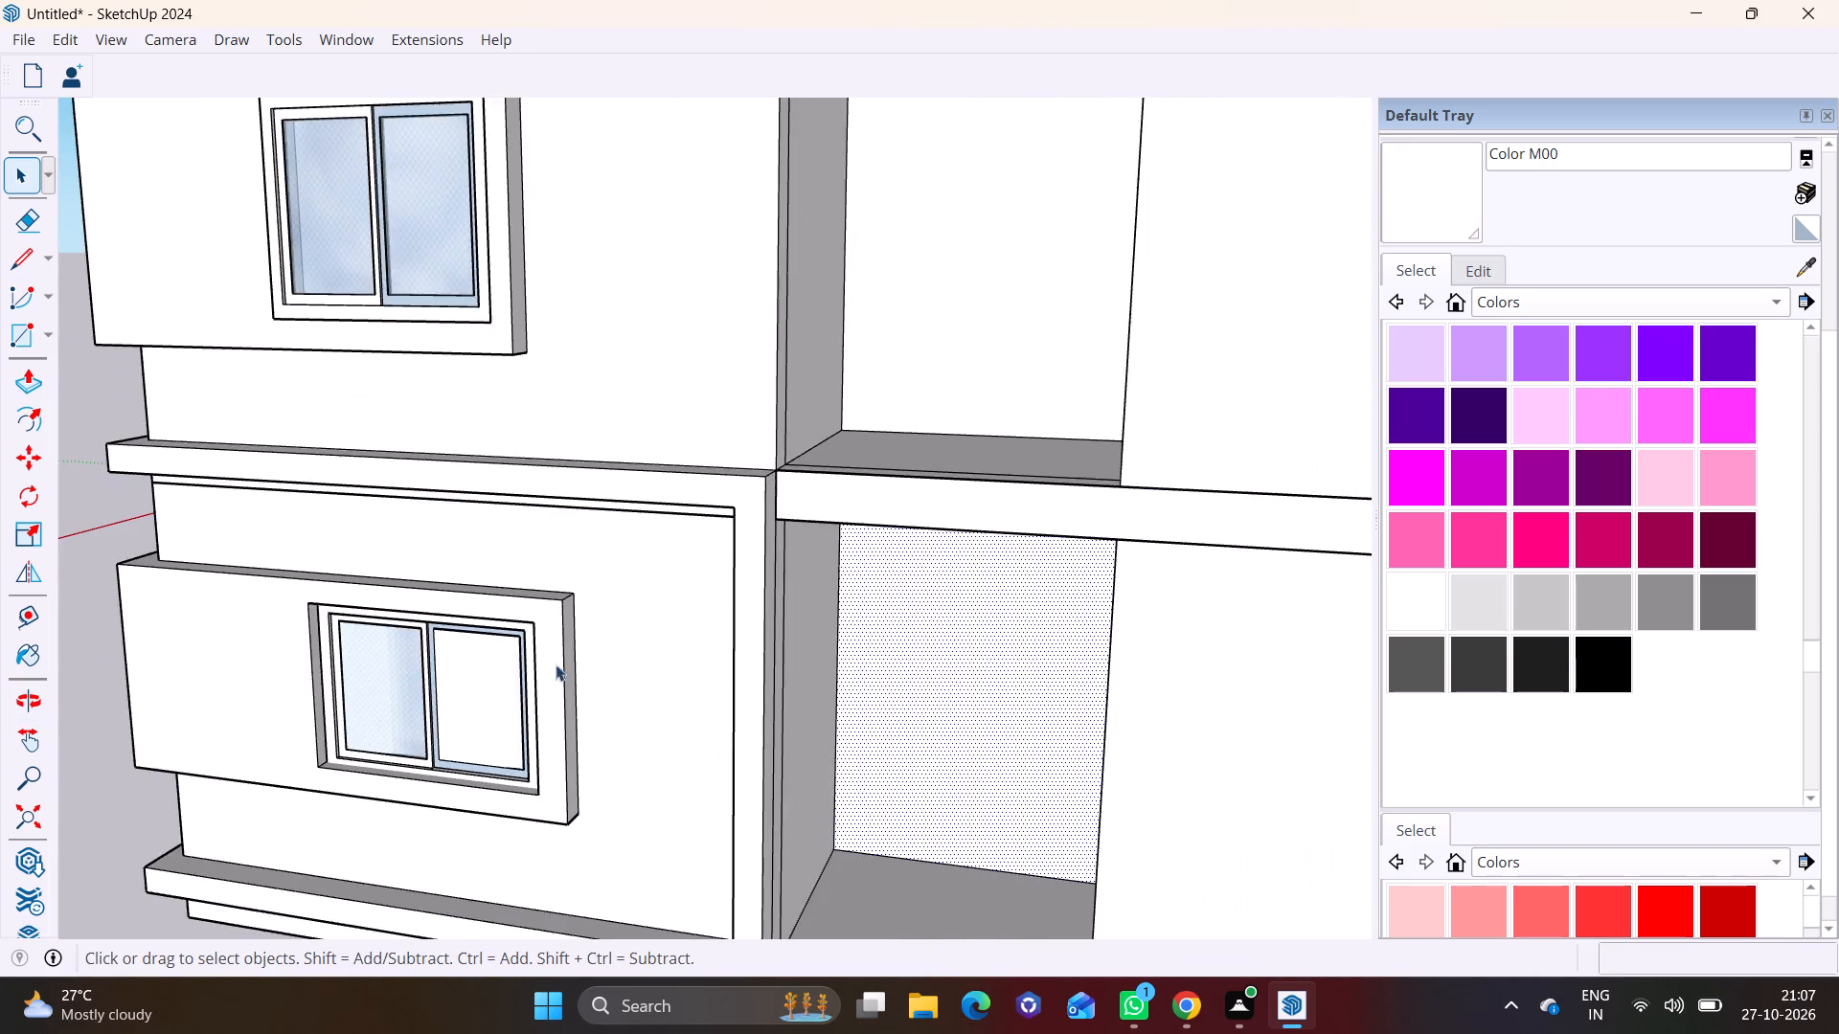
pyautogui.scroll(-4, 556, 664)
pyautogui.keyDown('shift'); pyautogui.moveTo(482, 376); pyautogui.dragTo(621, 843, button='middle'); pyautogui.keyUp('shift')
pyautogui.scroll(8, 577, 753)
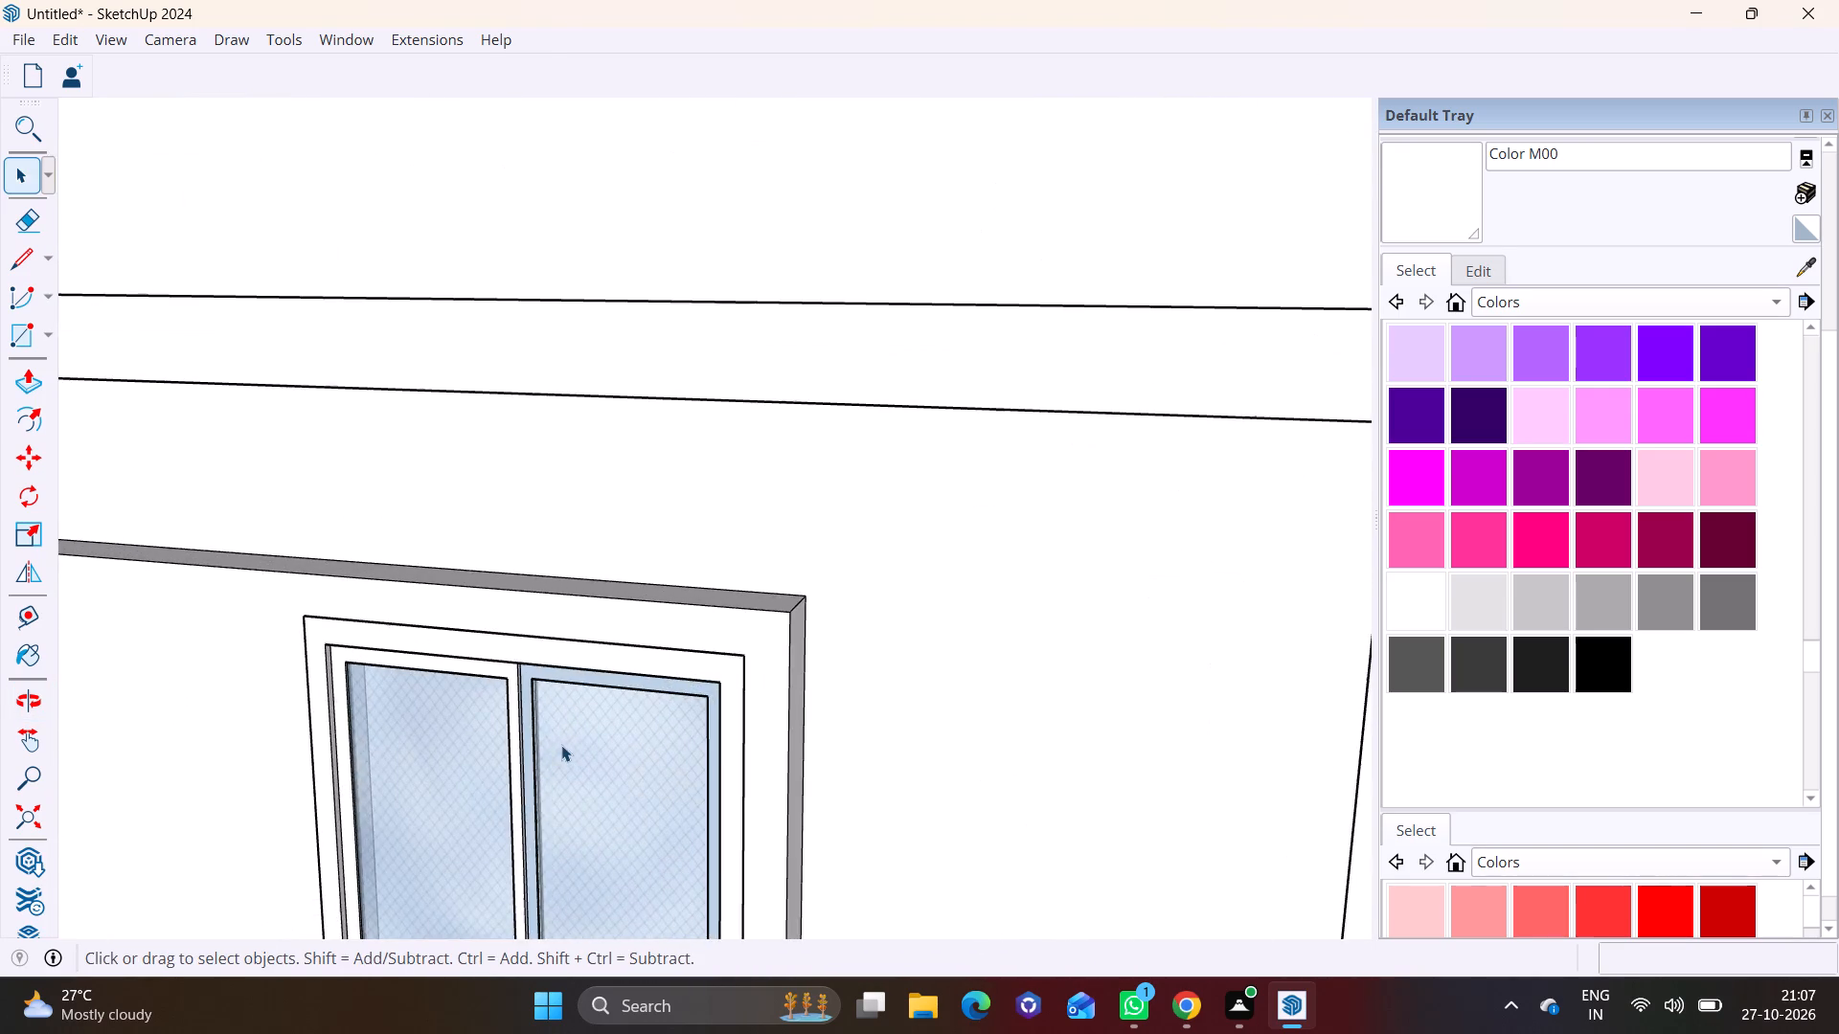
pyautogui.scroll(1, 561, 745)
pyautogui.keyDown('shift'); pyautogui.moveTo(556, 743); pyautogui.dragTo(560, 495, button='middle'); pyautogui.keyUp('shift')
pyautogui.press('space')
pyautogui.click(554, 566)
pyautogui.moveTo(616, 602); pyautogui.dragTo(520, 615, button='middle')
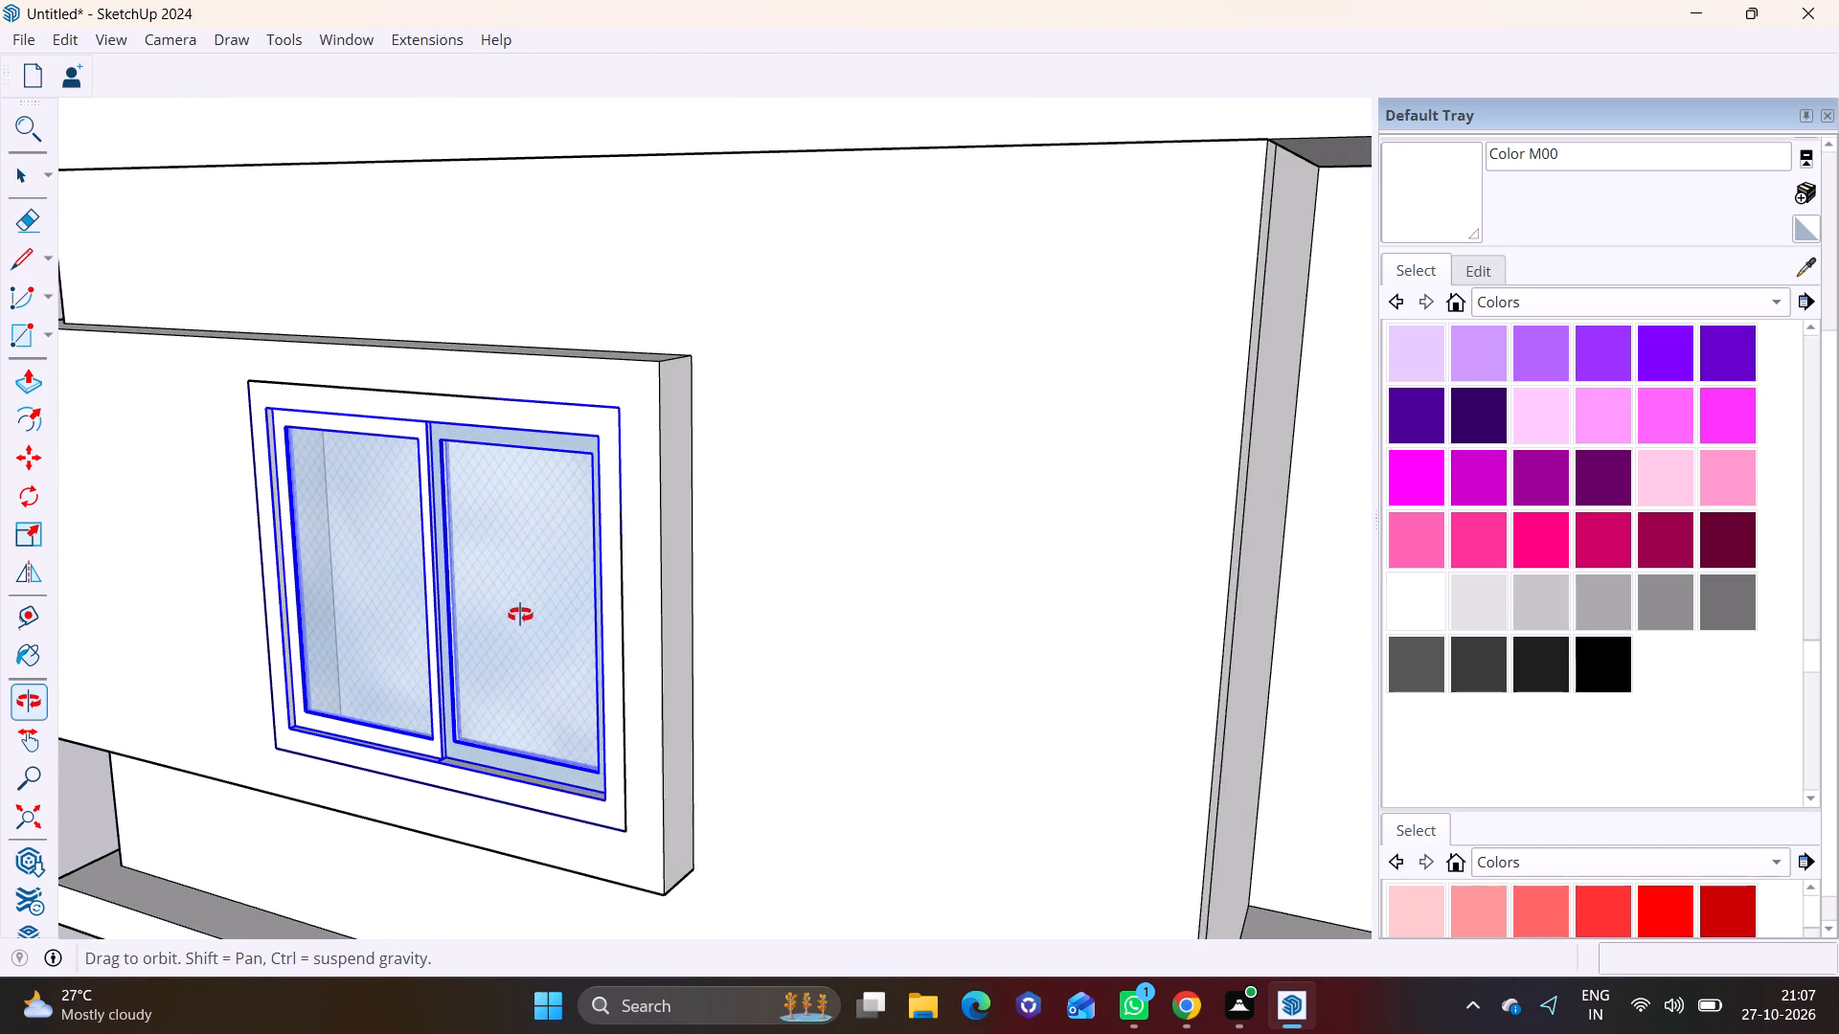
pyautogui.moveTo(520, 615); pyautogui.dragTo(511, 617, button='middle')
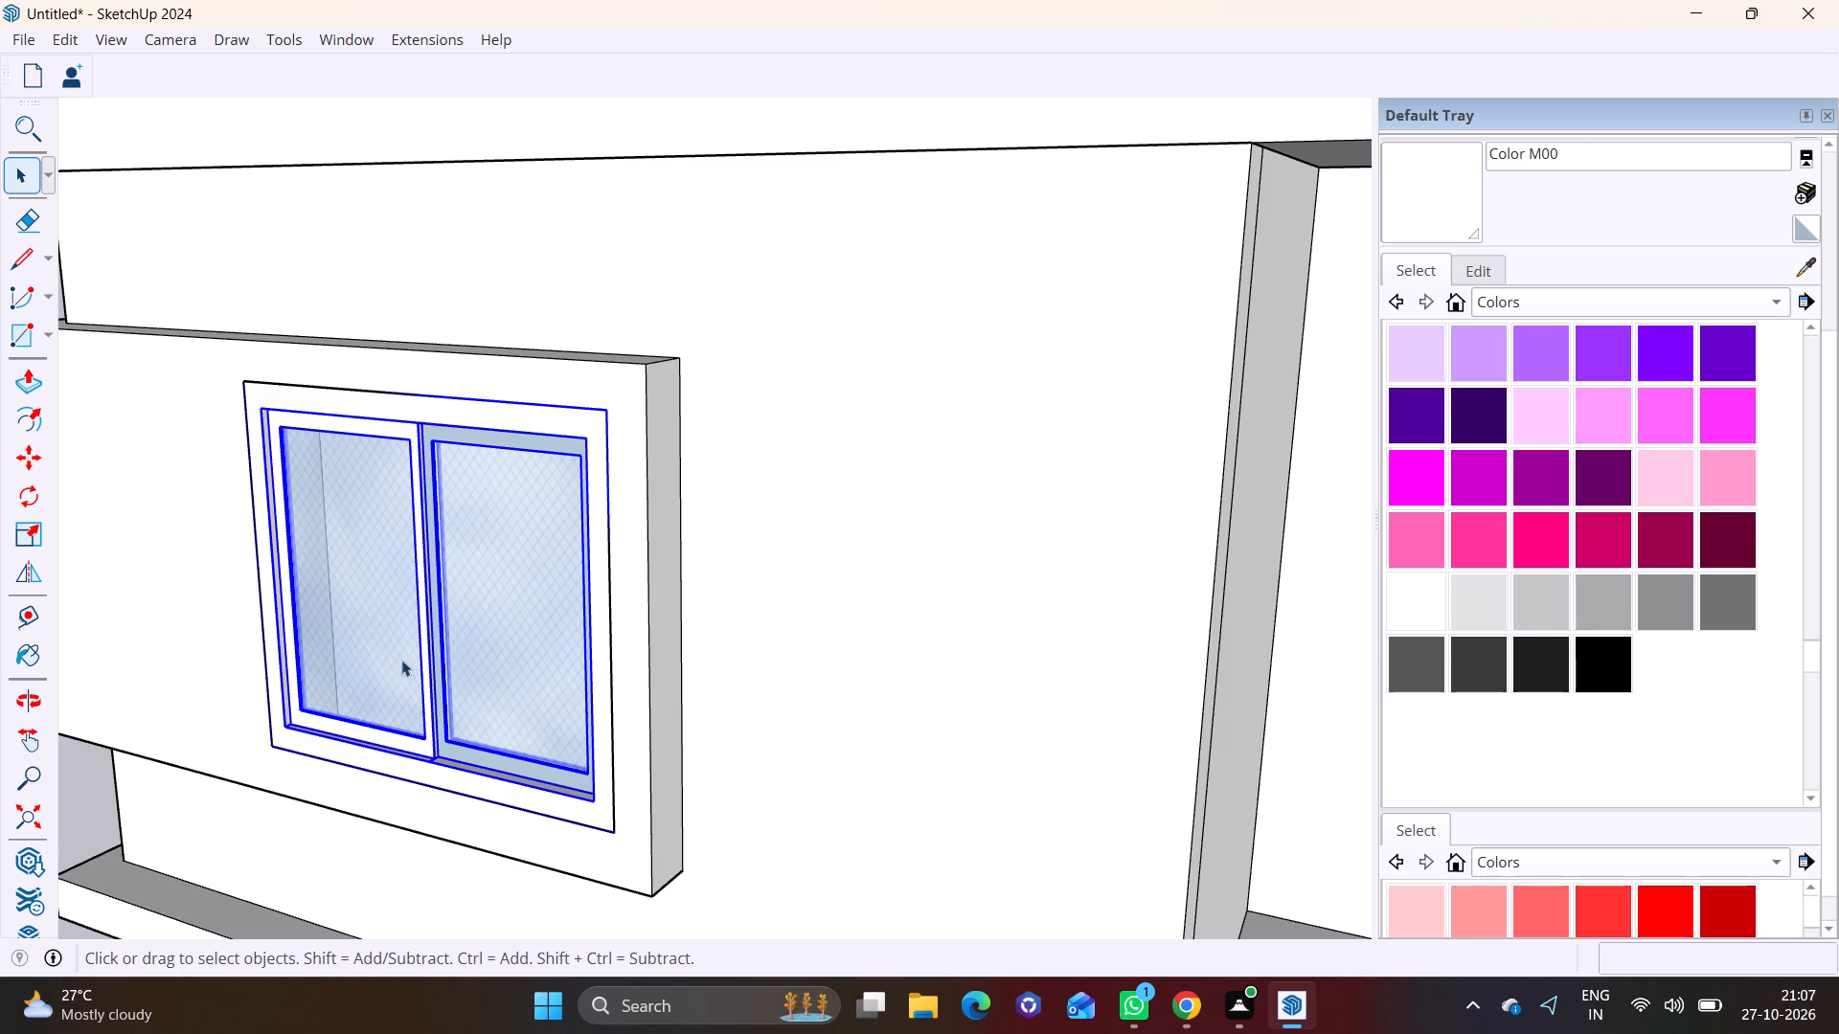
pyautogui.press('m')
pyautogui.moveTo(504, 619); pyautogui.dragTo(449, 516, button='middle')
pyautogui.keyDown('shift'); pyautogui.moveTo(449, 505); pyautogui.dragTo(596, 672, button='middle'); pyautogui.keyUp('shift')
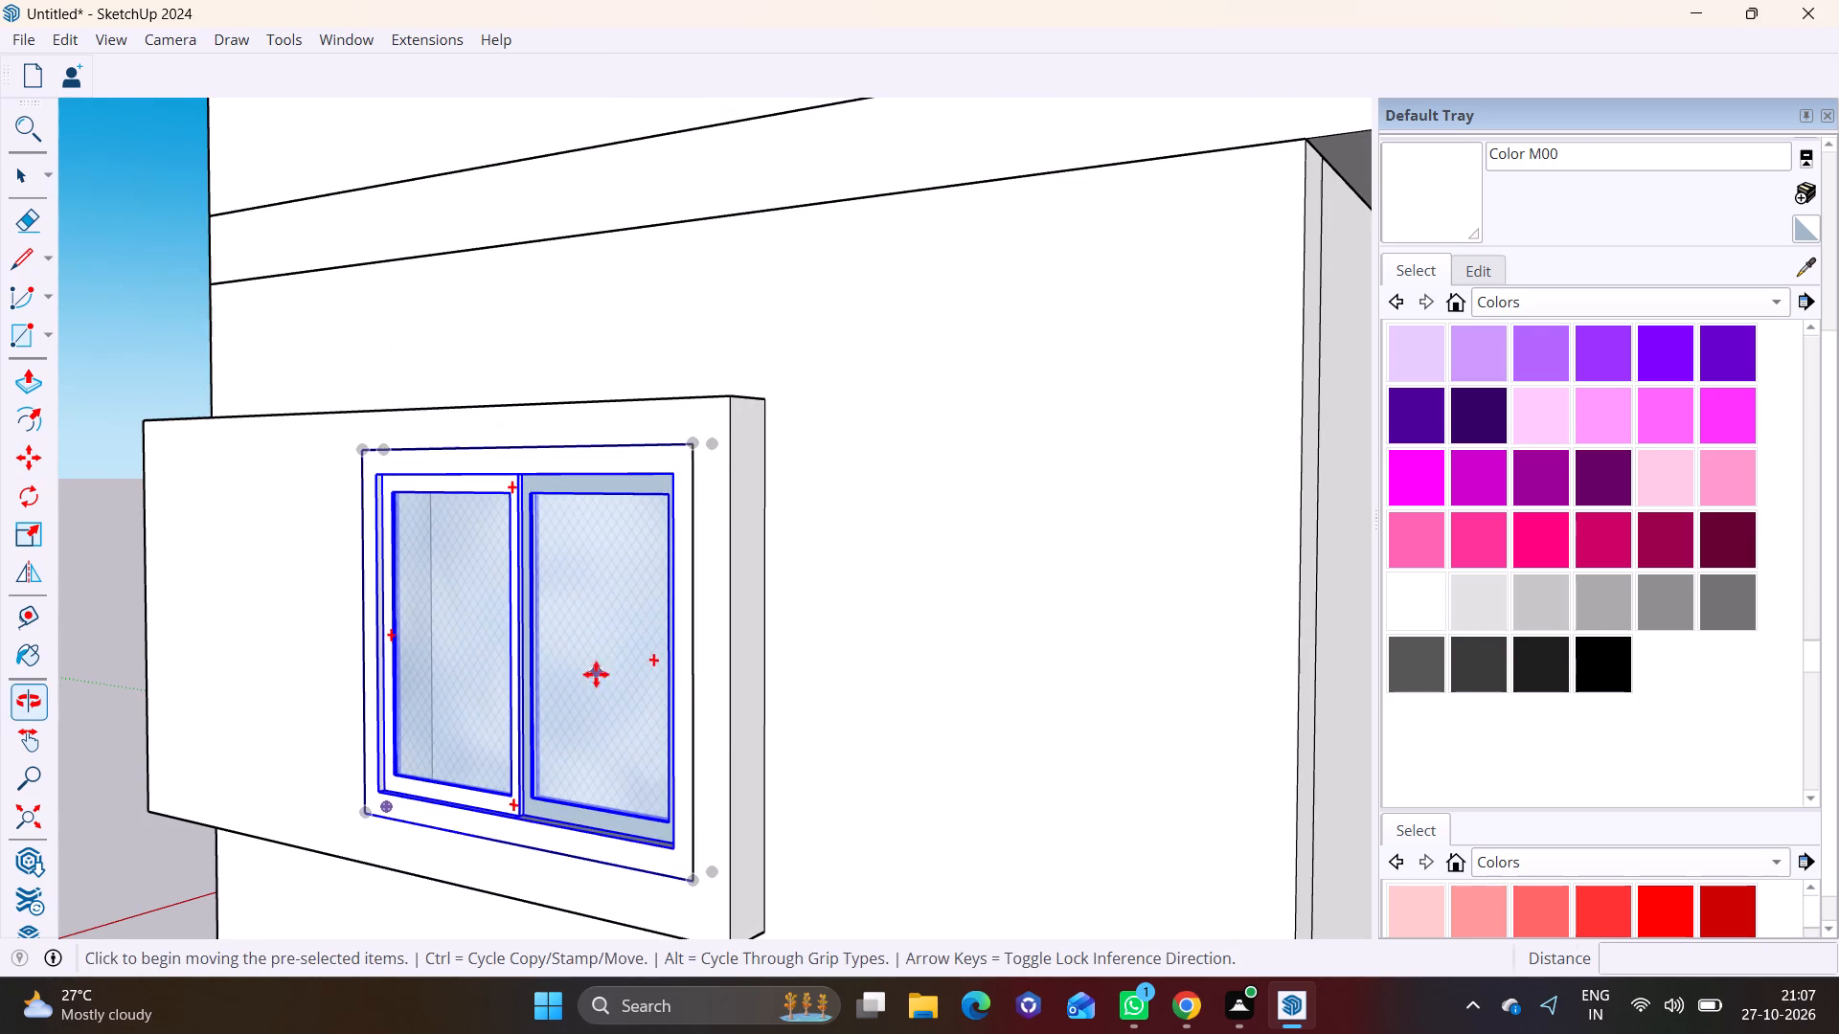
pyautogui.click(504, 680)
pyautogui.click(516, 669)
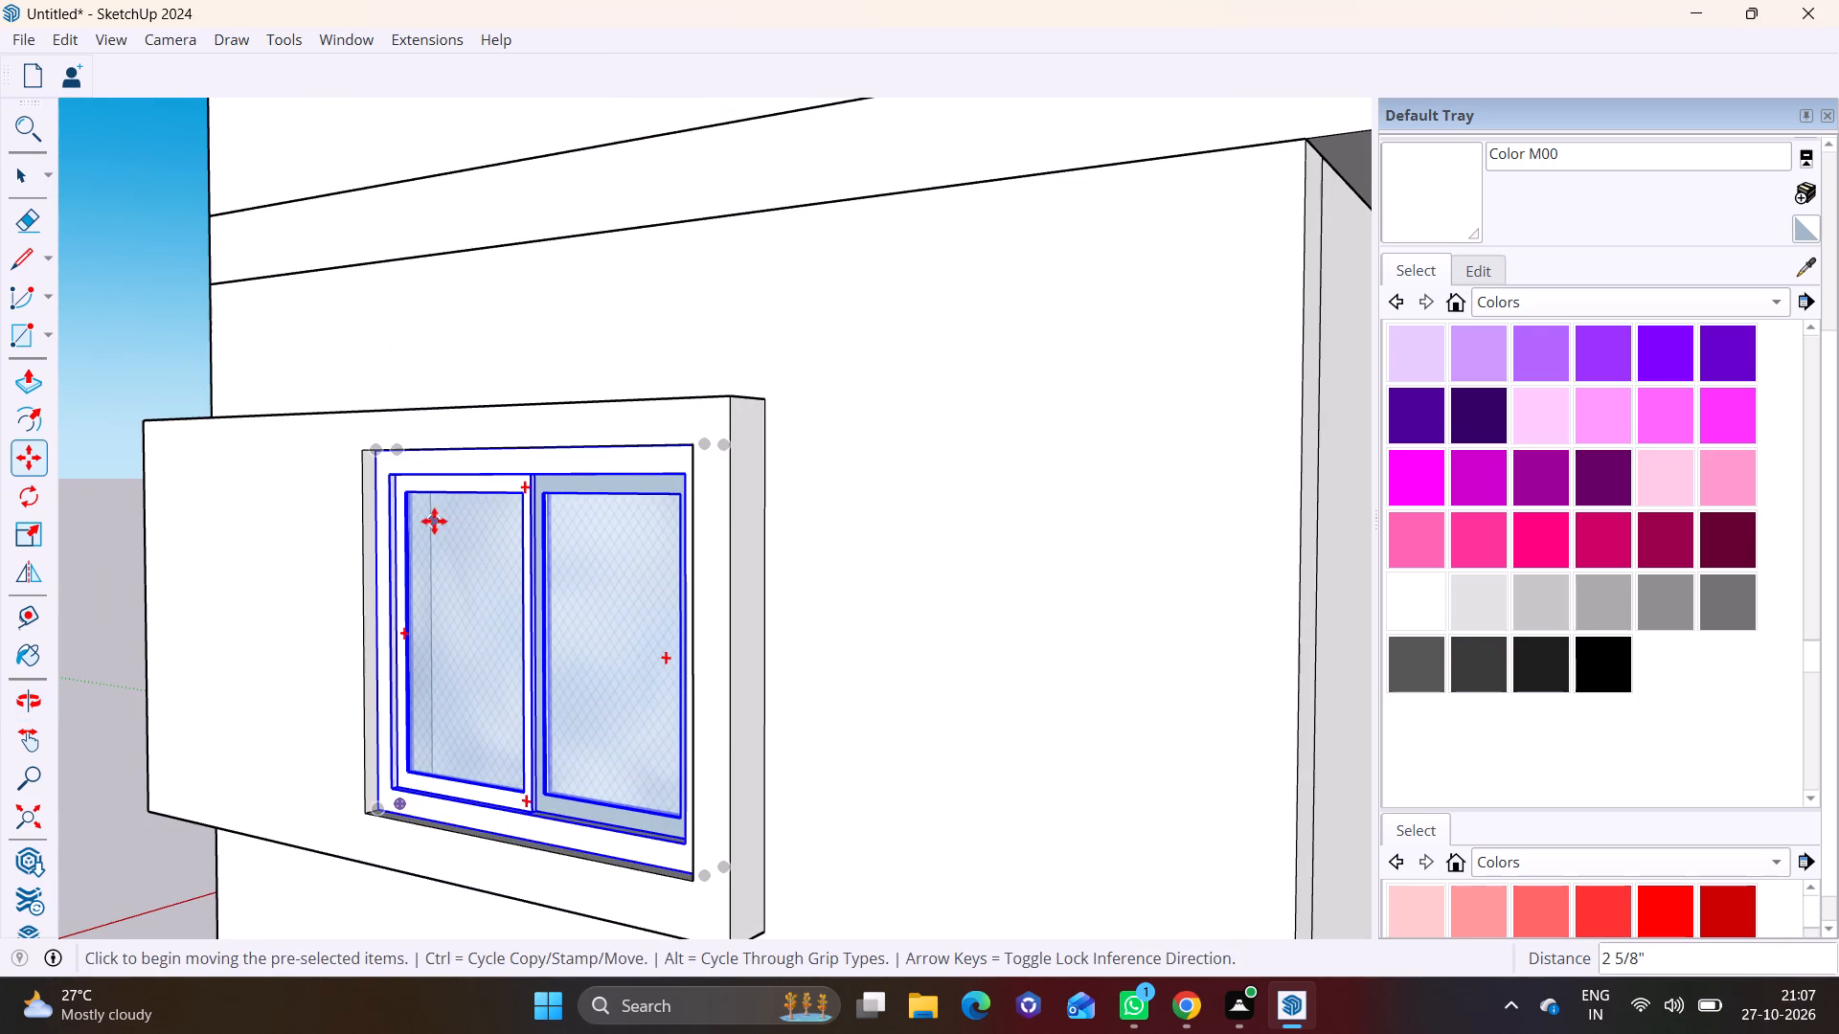
# Copy the second-storey window straight up to the recess in the third-storey panel.
pyautogui.click(380, 464)
pyautogui.scroll(-7, 451, 377)
pyautogui.keyDown('shift'); pyautogui.moveTo(420, 139); pyautogui.dragTo(425, 1033, button='middle'); pyautogui.keyUp('shift')
pyautogui.keyDown('shift'); pyautogui.moveTo(442, 1011); pyautogui.dragTo(618, 557, button='middle'); pyautogui.keyUp('shift')
pyautogui.keyDown('shift'); pyautogui.moveTo(594, 753); pyautogui.dragTo(757, 333, button='middle'); pyautogui.keyUp('shift')
pyautogui.keyDown('shift'); pyautogui.scroll(1, 600, 727); pyautogui.keyUp('shift')
pyautogui.keyDown('shift'); pyautogui.scroll(4, 550, 463); pyautogui.keyUp('shift')
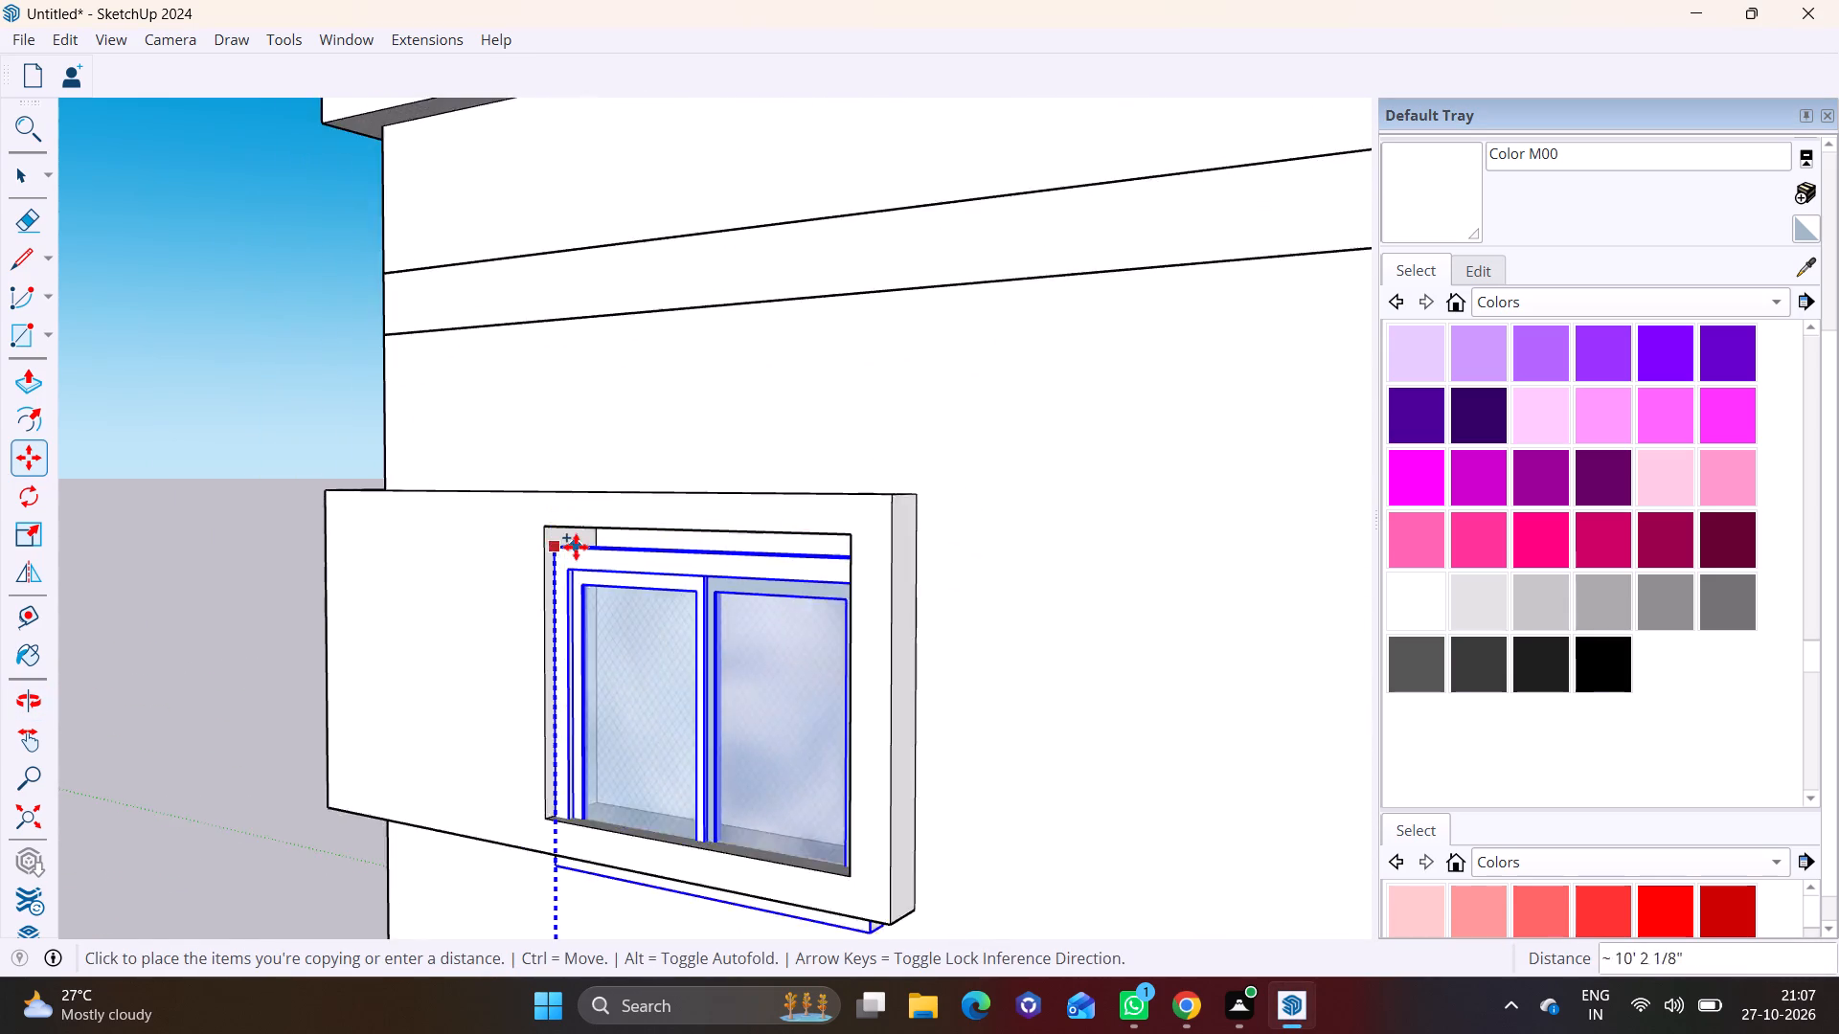
pyautogui.keyDown('shift'); pyautogui.scroll(3, 576, 547); pyautogui.keyUp('shift')
pyautogui.click(563, 519)
# Move the copied third-storey window sideways so its upper corner meets the recess's upper corner.
pyautogui.moveTo(669, 702); pyautogui.dragTo(698, 492, button='middle')
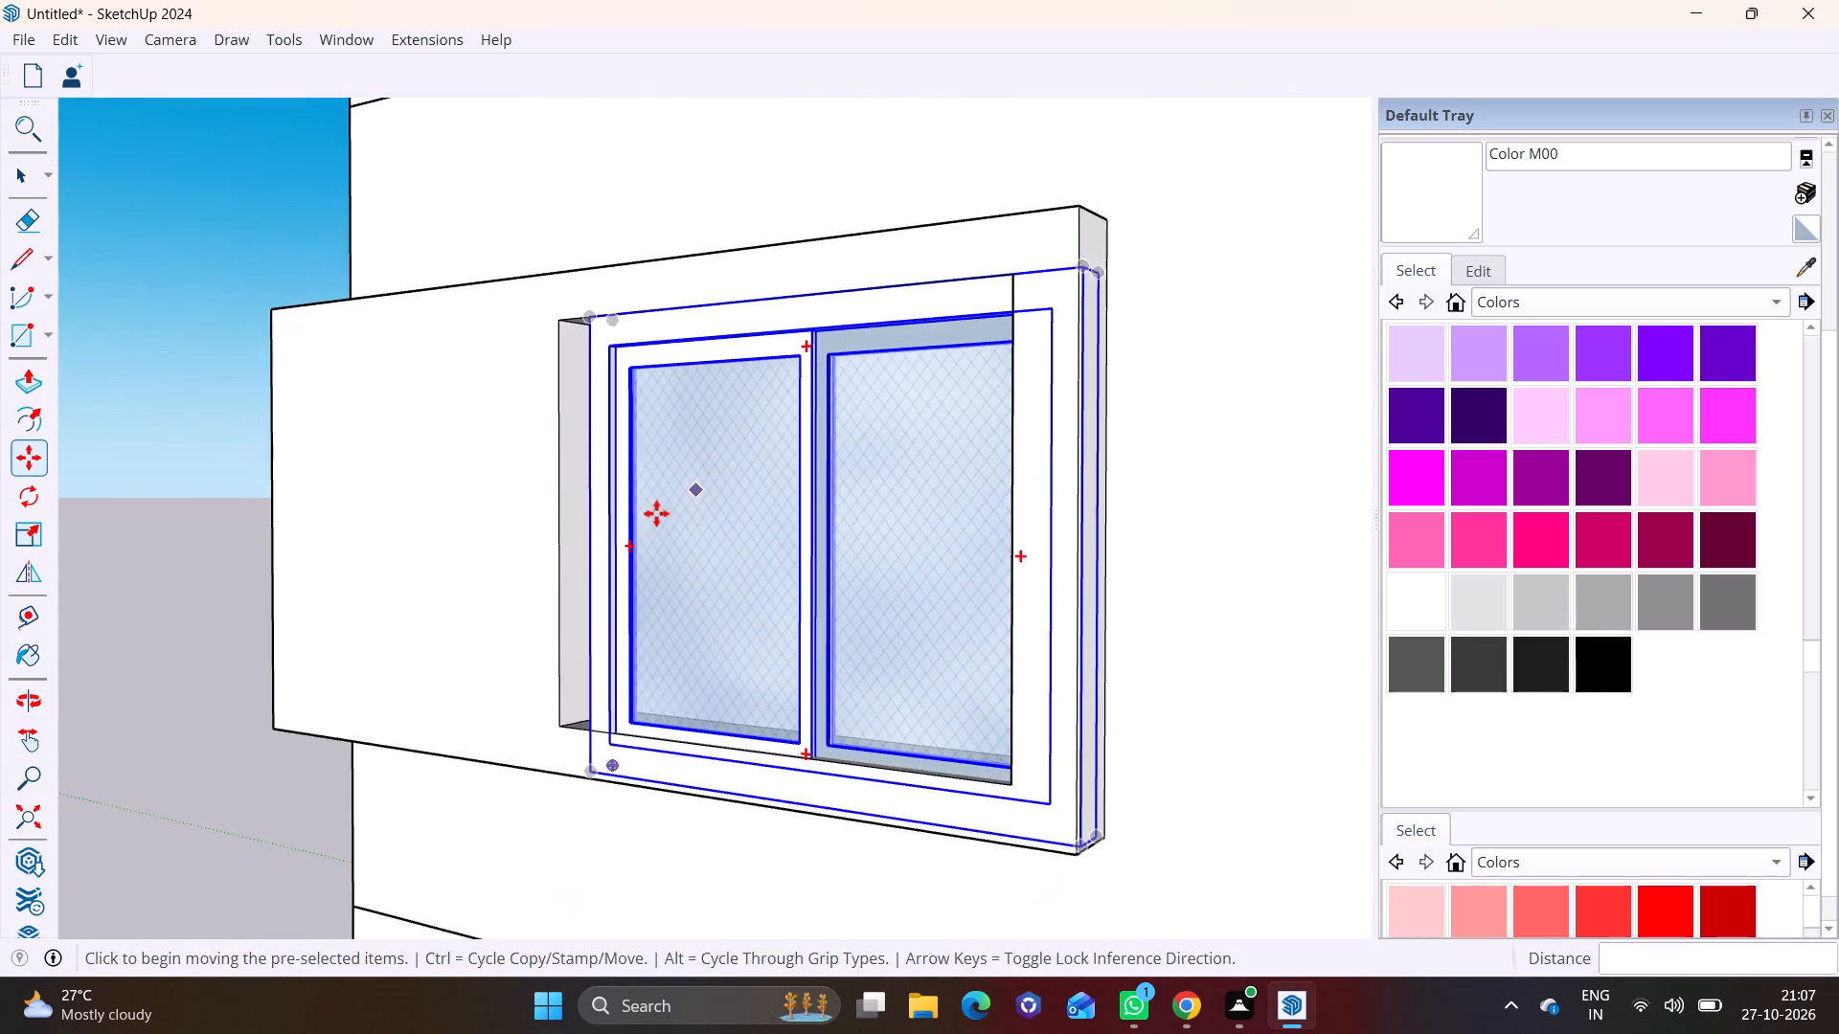
pyautogui.moveTo(636, 551); pyautogui.dragTo(862, 572, button='middle')
pyautogui.click(791, 334)
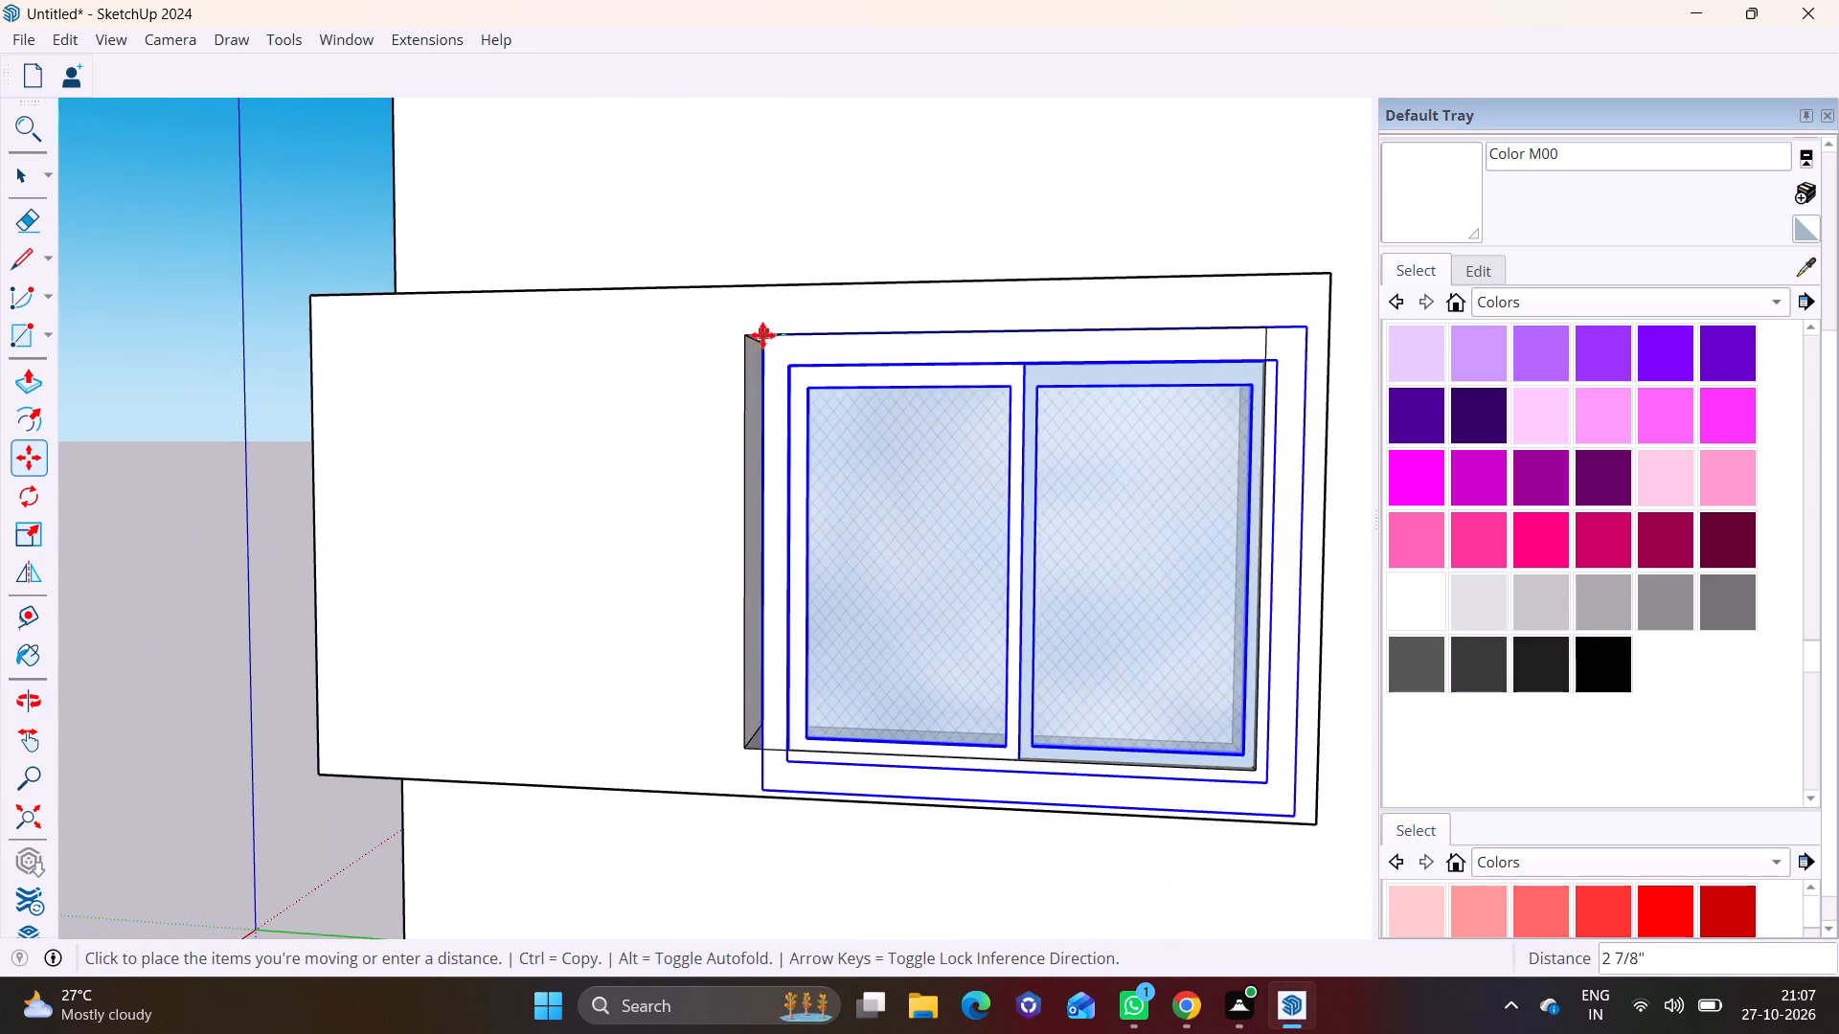
pyautogui.click(756, 335)
# Scale the third-storey window's height from its bottom edge by about 0.91 to match the recess.
pyautogui.scroll(-2, 954, 577)
pyautogui.moveTo(962, 610); pyautogui.dragTo(737, 600, button='middle')
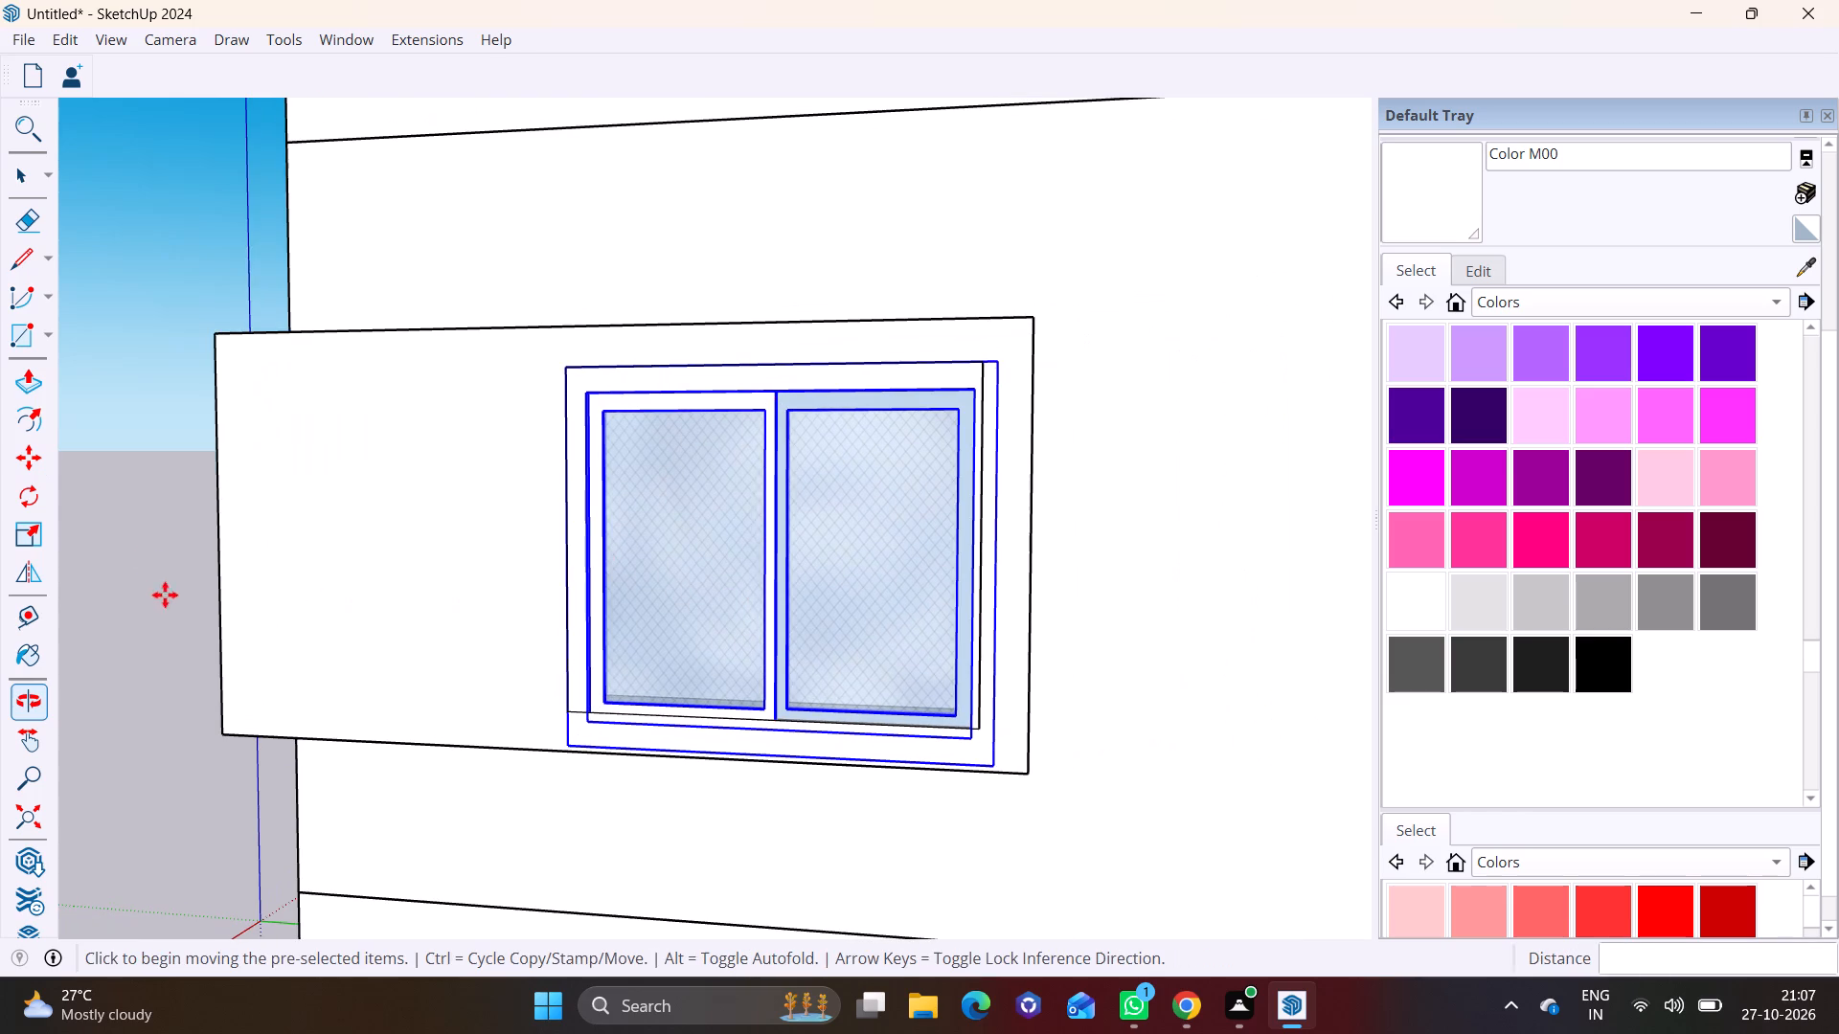
pyautogui.click(31, 535)
pyautogui.moveTo(848, 823); pyautogui.dragTo(600, 730, button='middle')
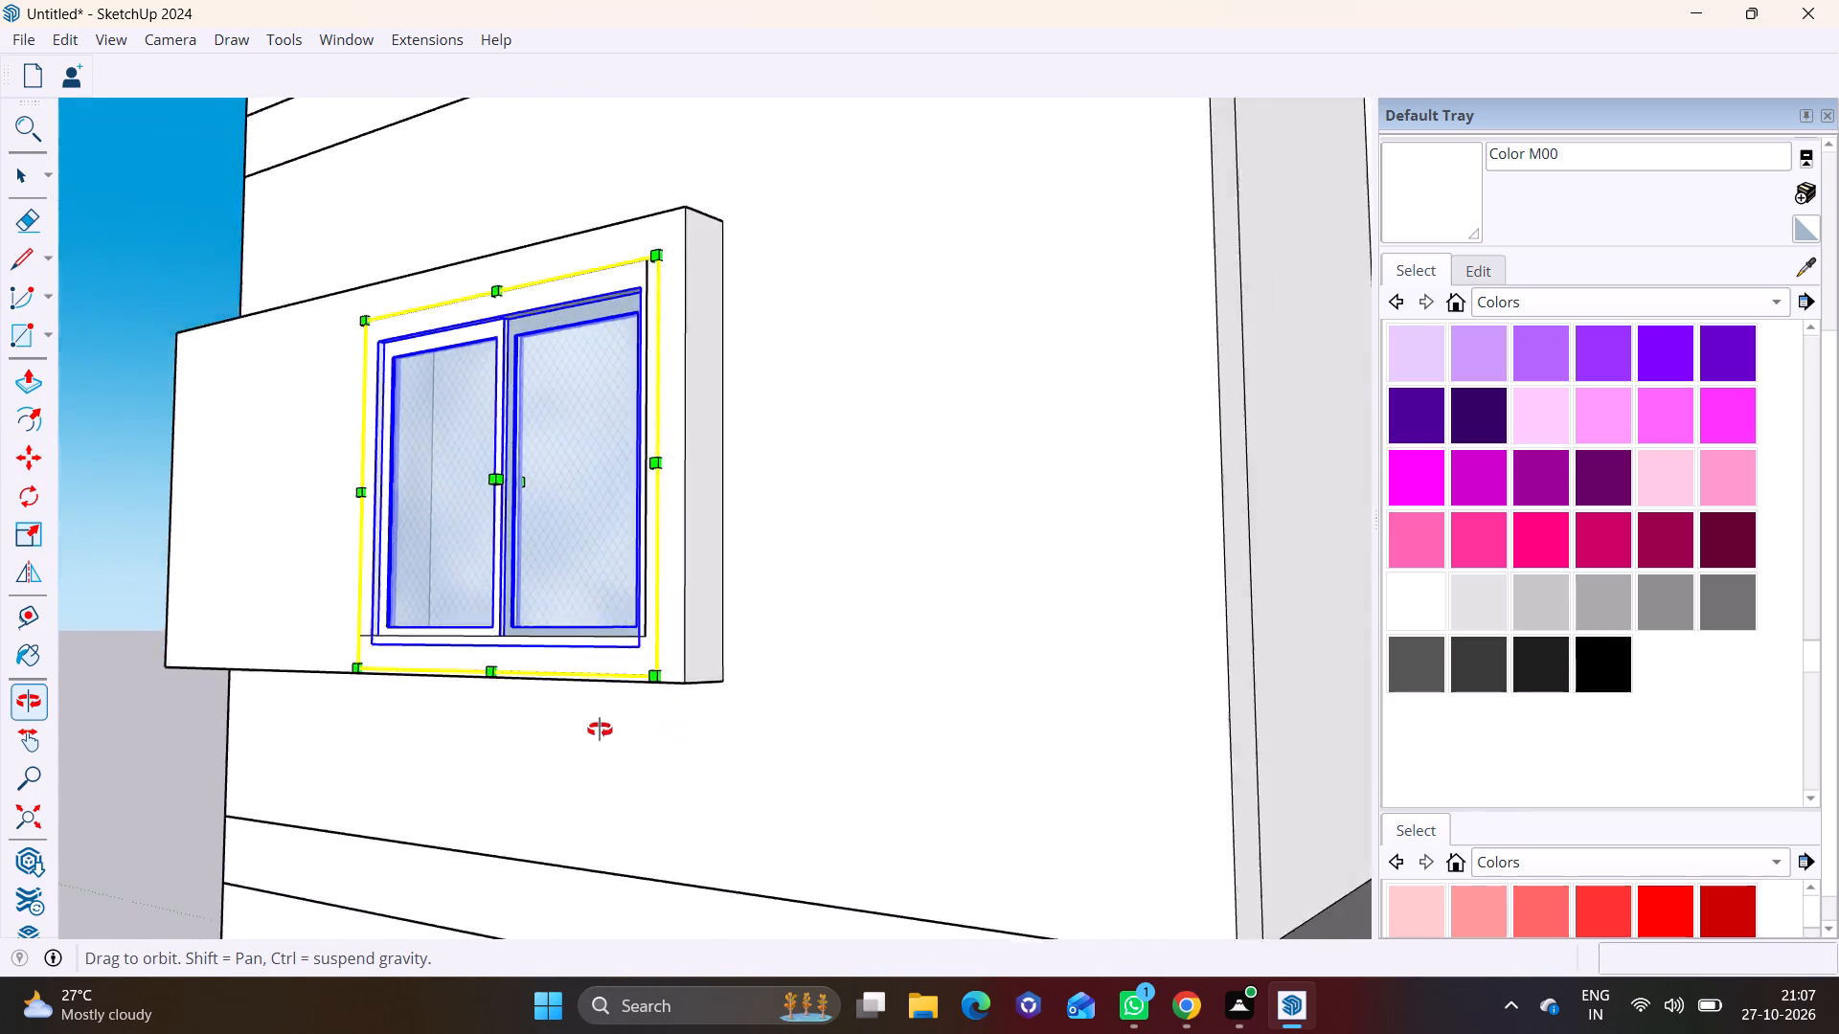
pyautogui.moveTo(600, 730); pyautogui.dragTo(583, 621, button='middle')
pyautogui.scroll(6, 506, 538)
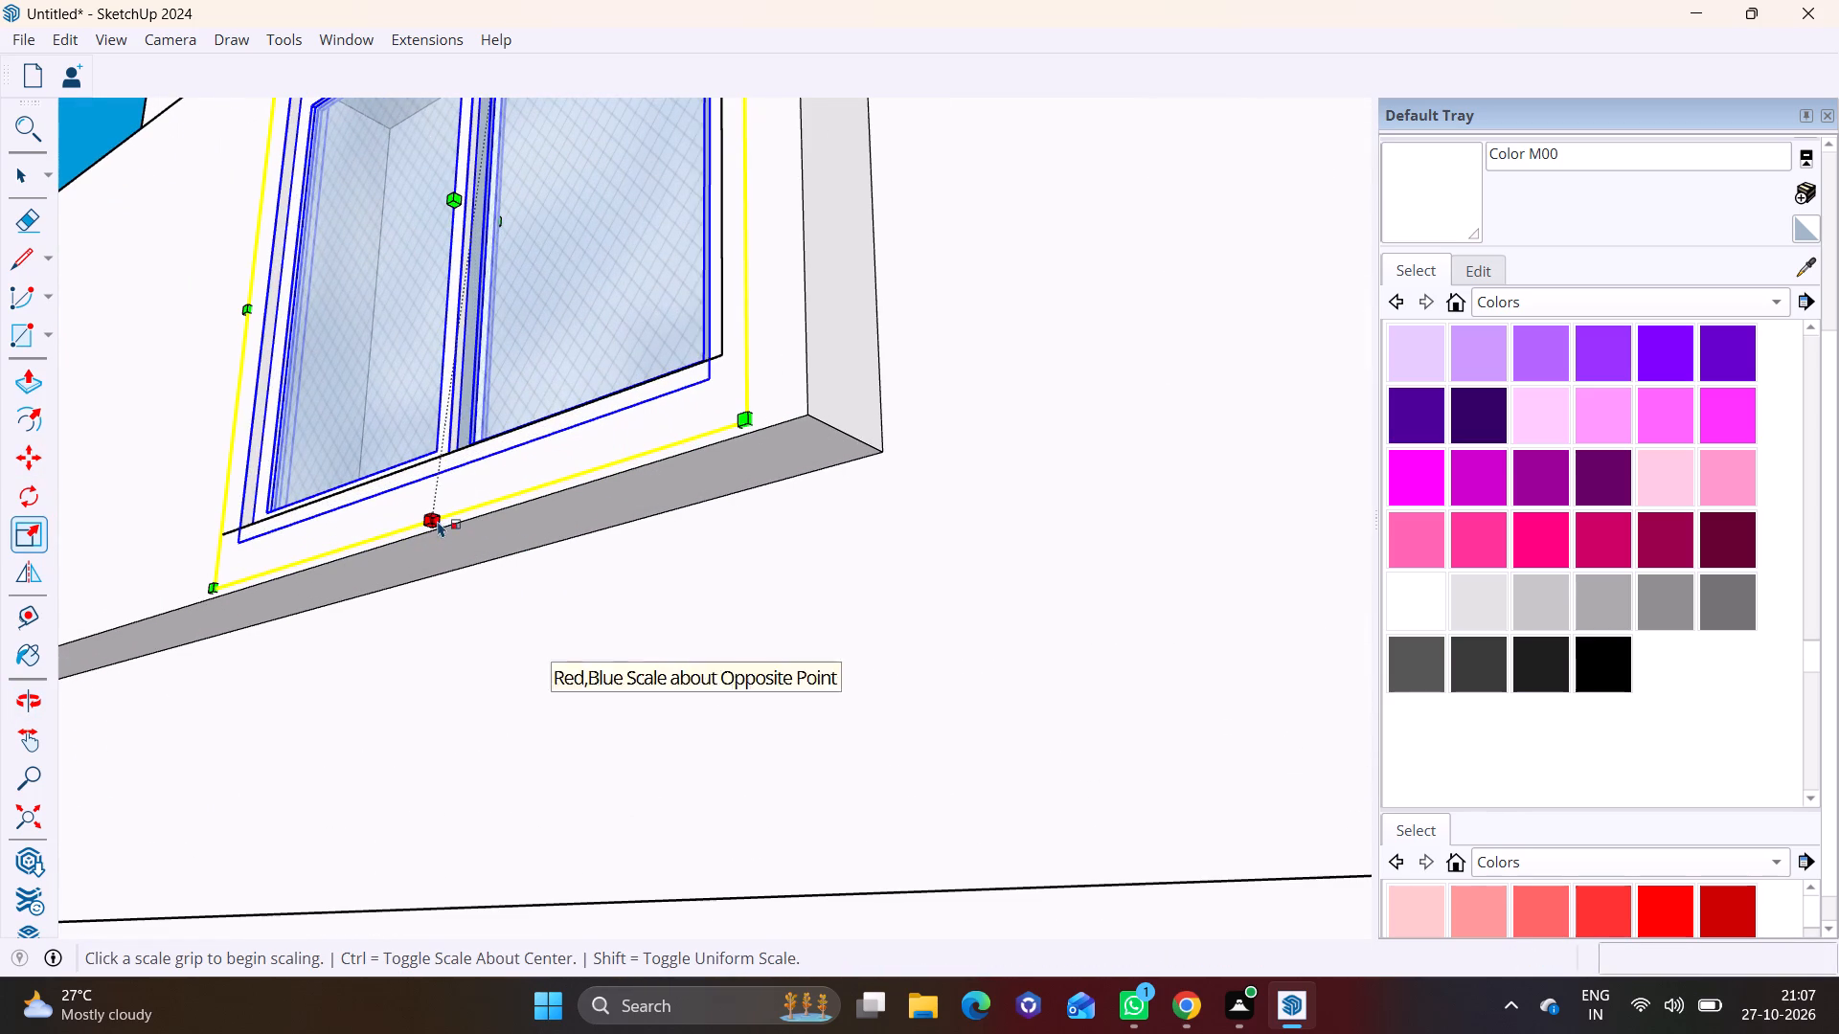
pyautogui.click(454, 537)
pyautogui.click(458, 462)
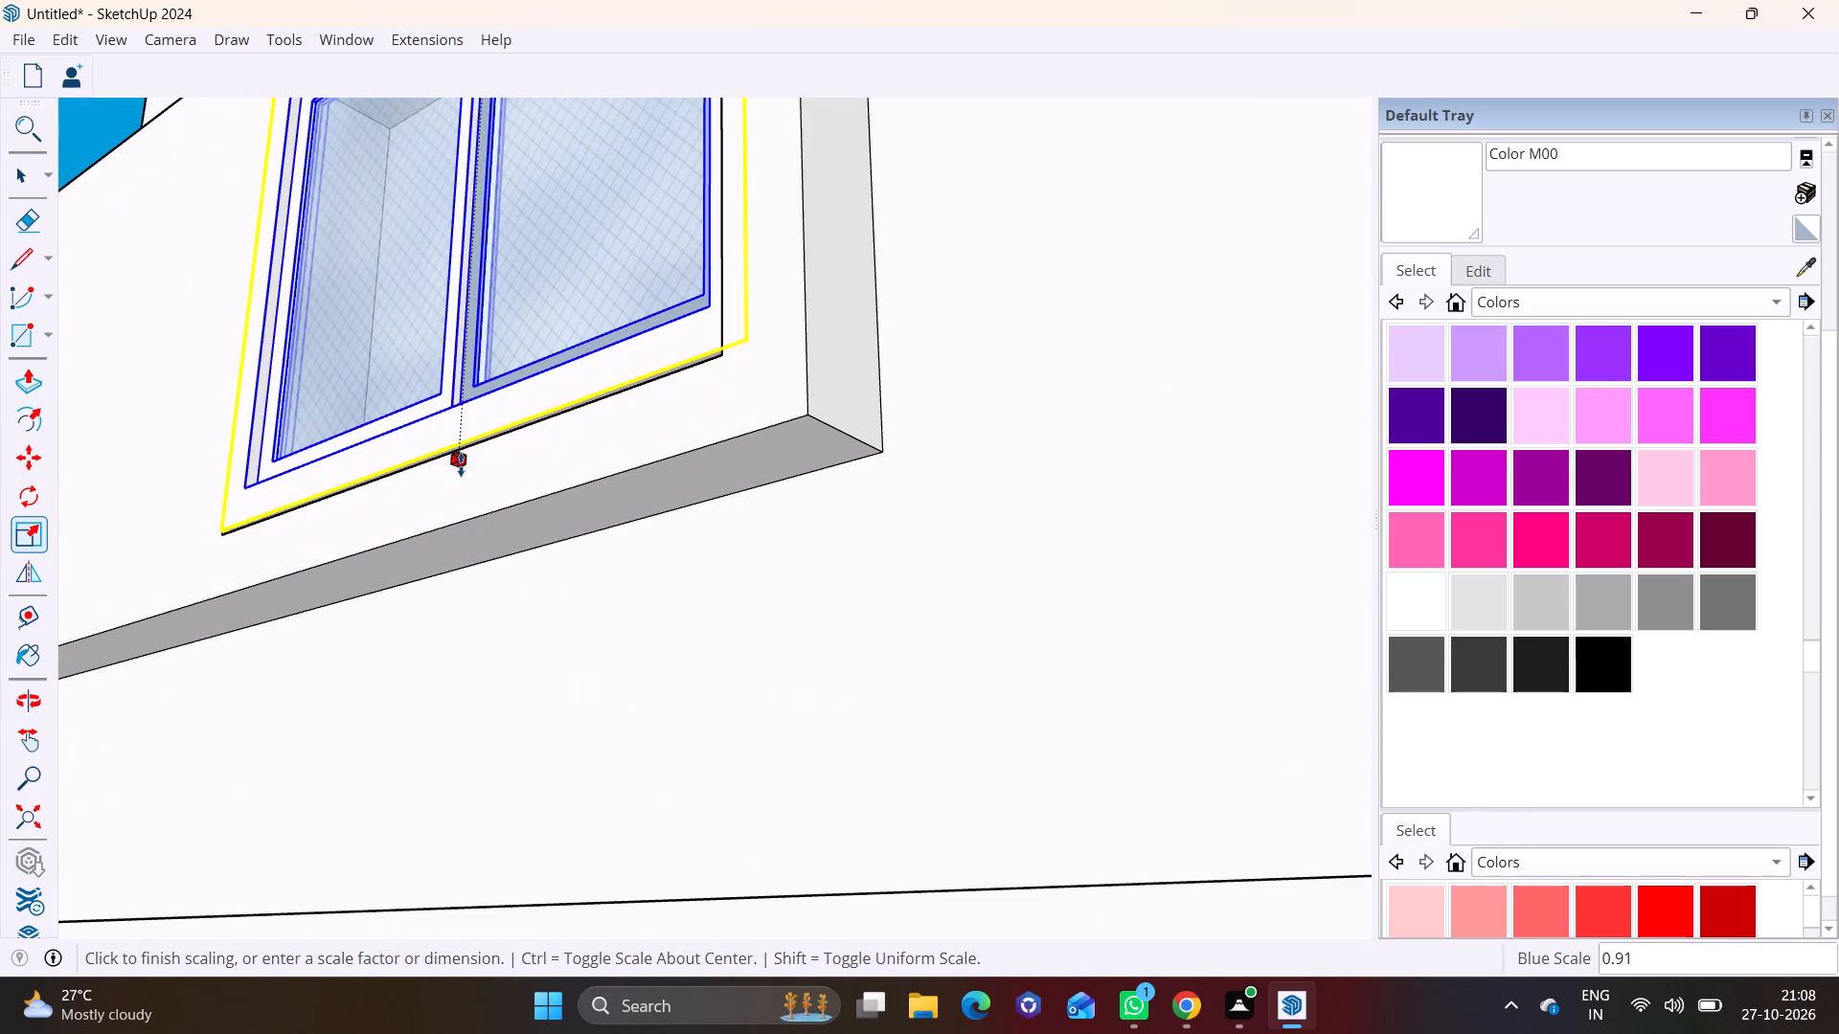
# Scale the third-storey window's width by about 0.97 to fit the recess's side edge.
pyautogui.moveTo(490, 414); pyautogui.dragTo(565, 645, button='middle')
pyautogui.scroll(-4, 623, 501)
pyautogui.keyDown('shift'); pyautogui.moveTo(627, 501); pyautogui.dragTo(715, 689, button='middle'); pyautogui.keyUp('shift')
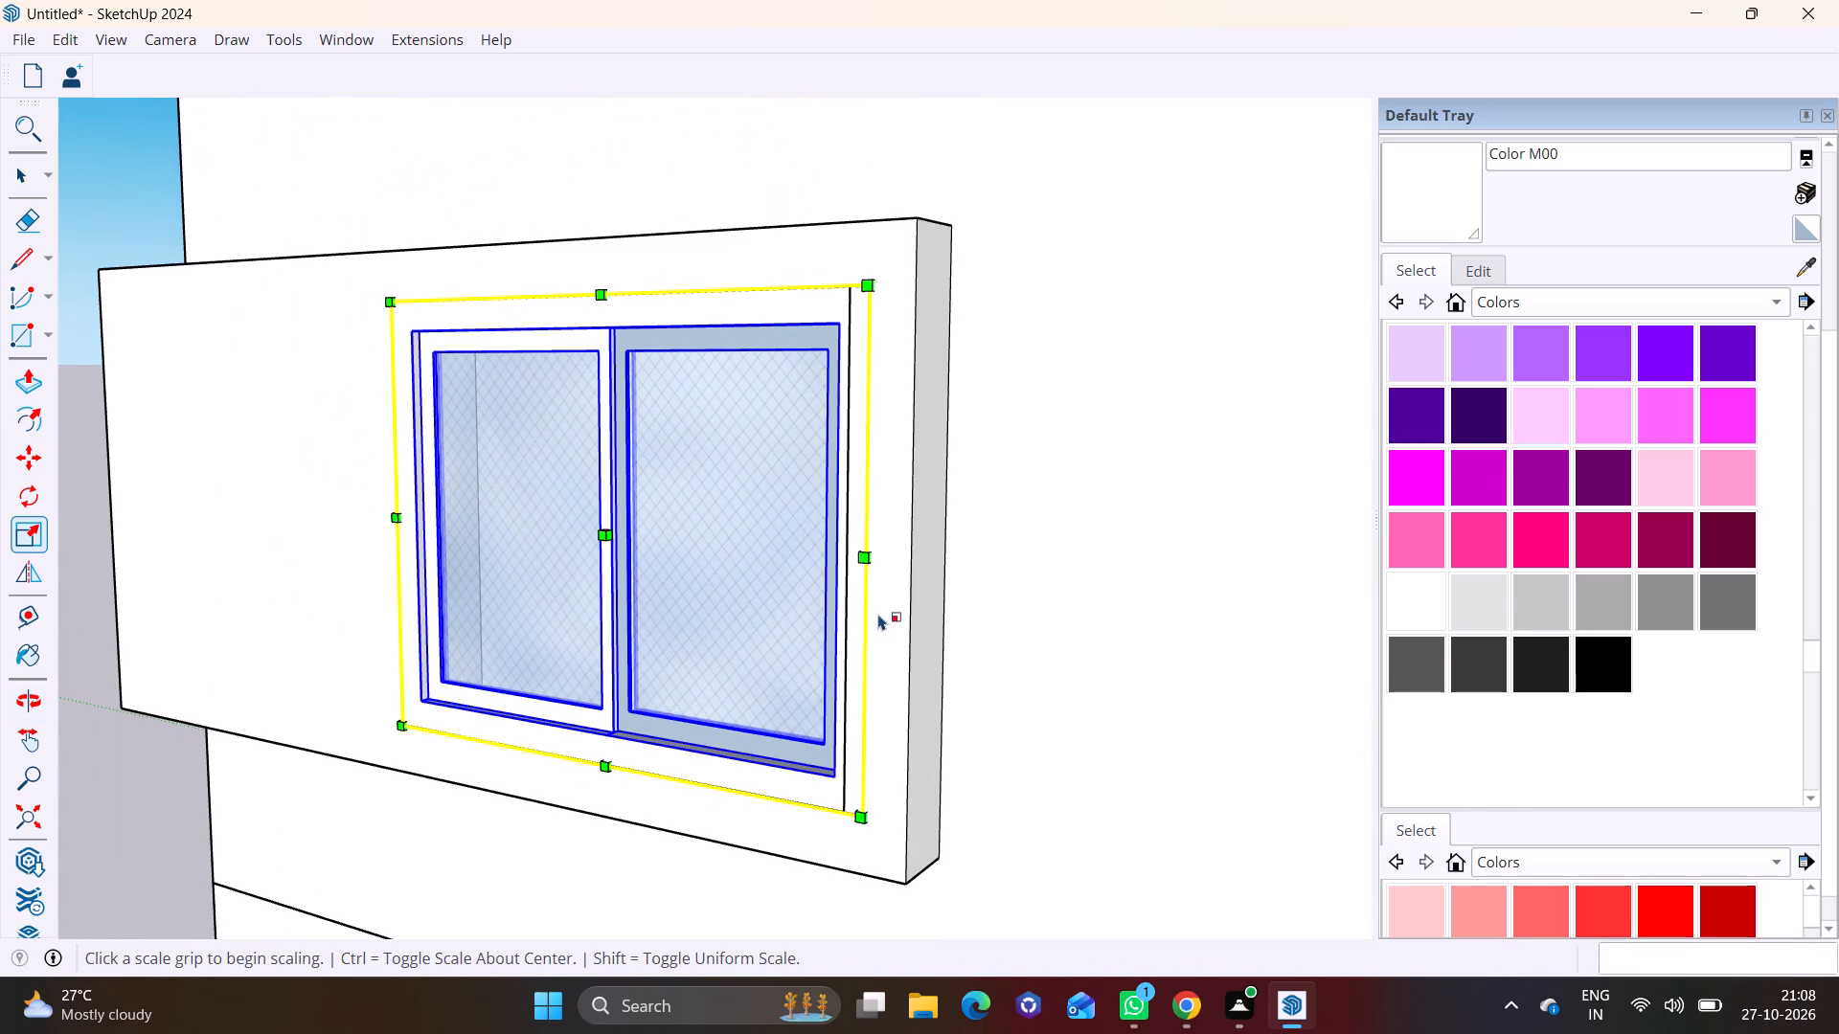
pyautogui.click(884, 559)
pyautogui.click(853, 554)
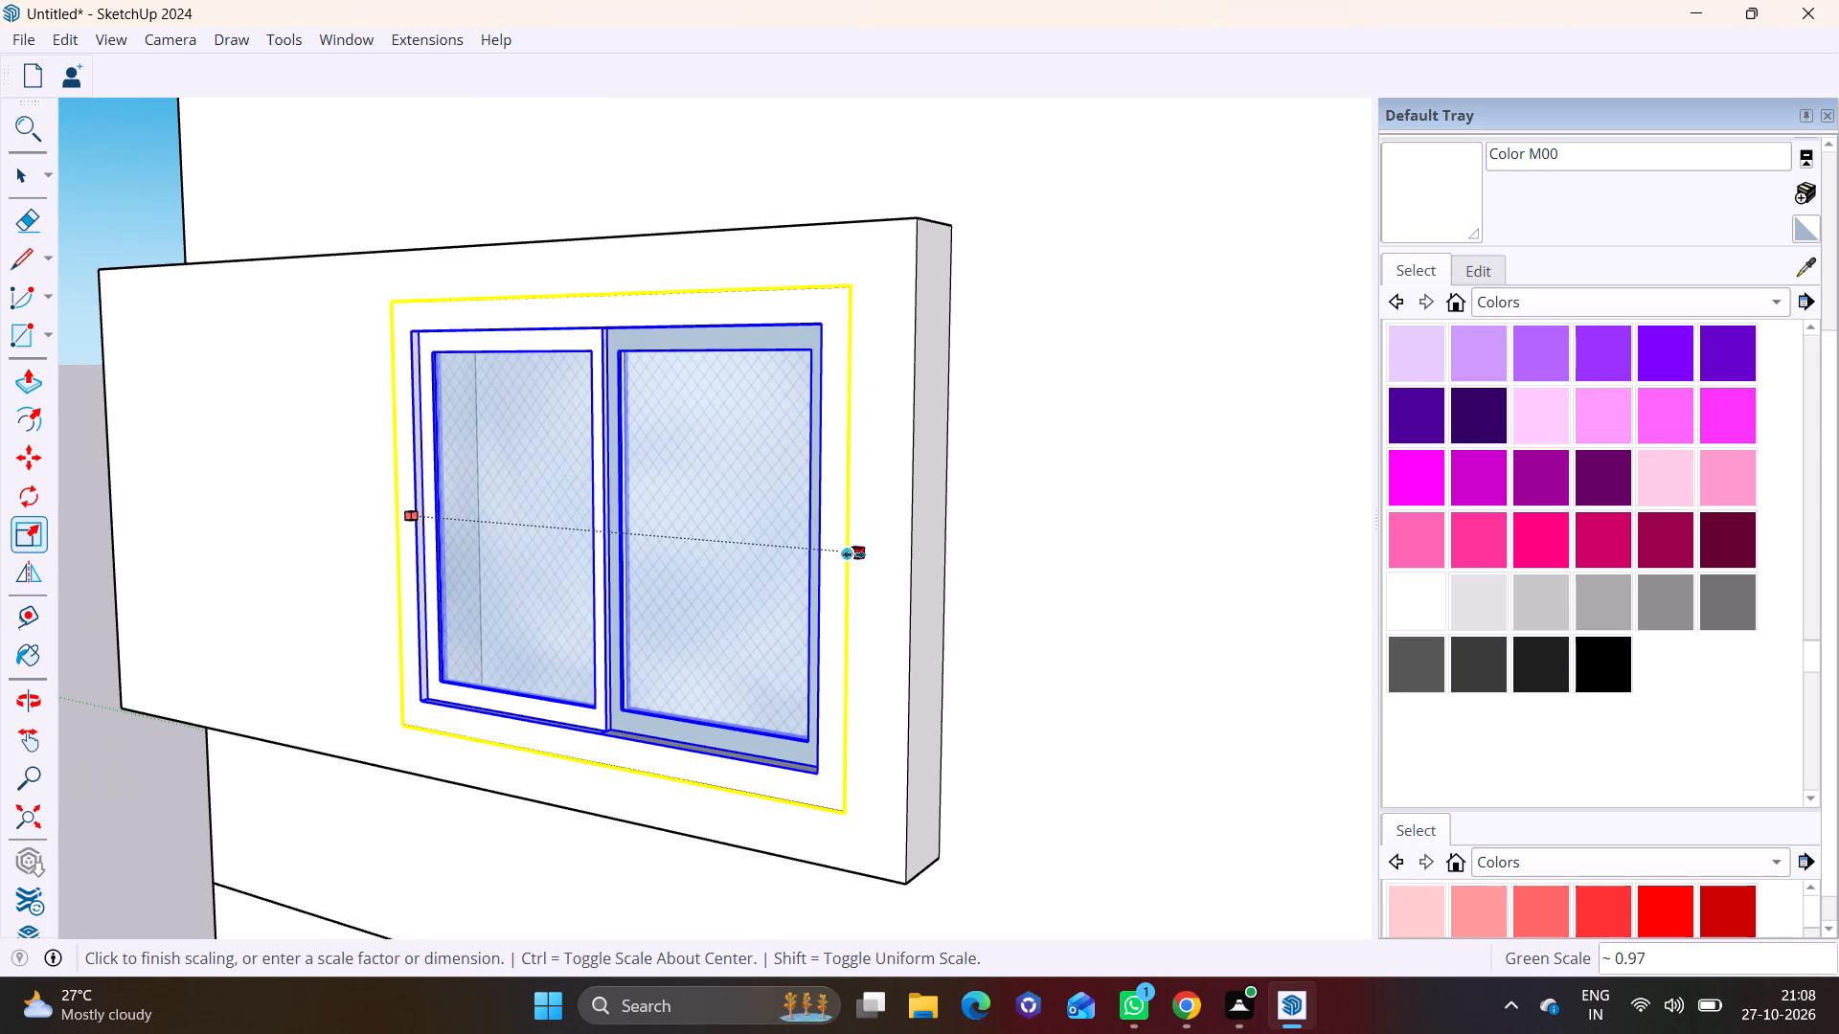
pyautogui.press('space')
pyautogui.click(1039, 623)
# Copy the fitted third-storey window about 11' 3 3/8" up into the fourth-storey panel's recess.
pyautogui.scroll(-2, 783, 598)
pyautogui.moveTo(782, 606); pyautogui.dragTo(743, 785, button='middle')
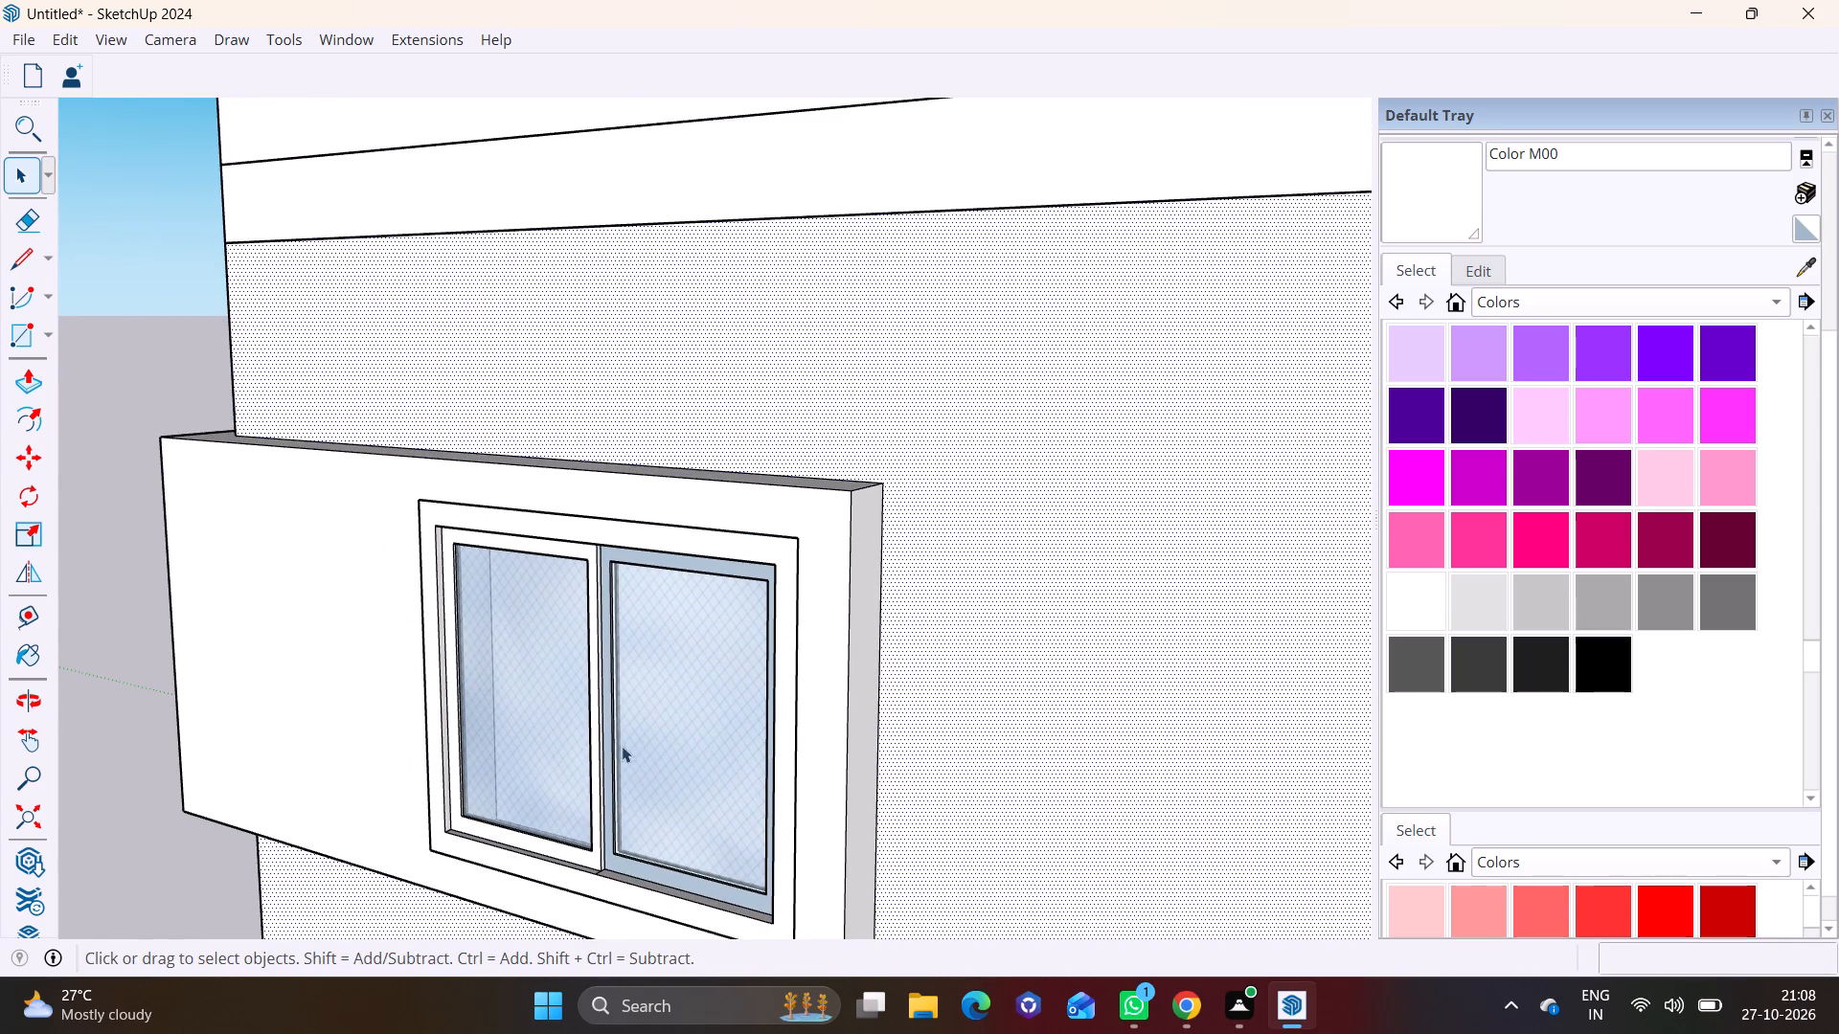
pyautogui.moveTo(622, 741); pyautogui.dragTo(679, 744)
pyautogui.press('m')
pyautogui.click(611, 738)
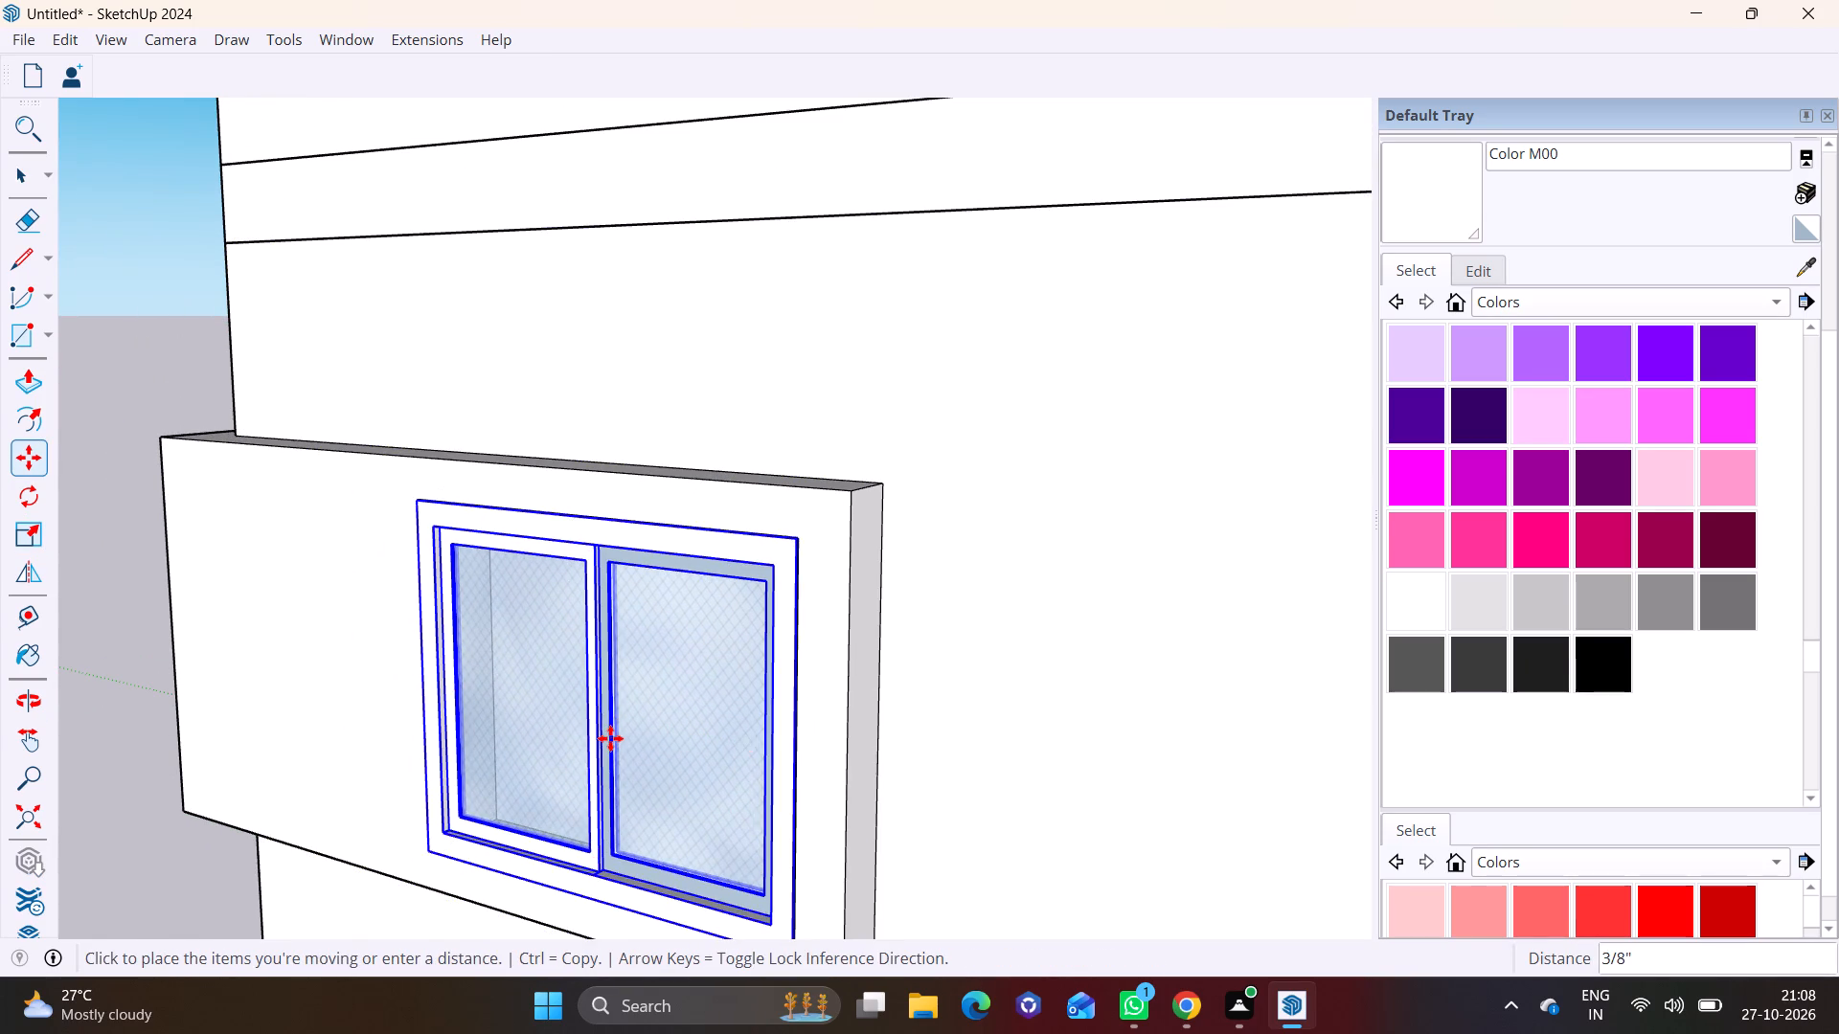
pyautogui.scroll(-7, 601, 519)
pyautogui.keyDown('shift'); pyautogui.moveTo(602, 423); pyautogui.dragTo(611, 944, button='middle'); pyautogui.keyUp('shift')
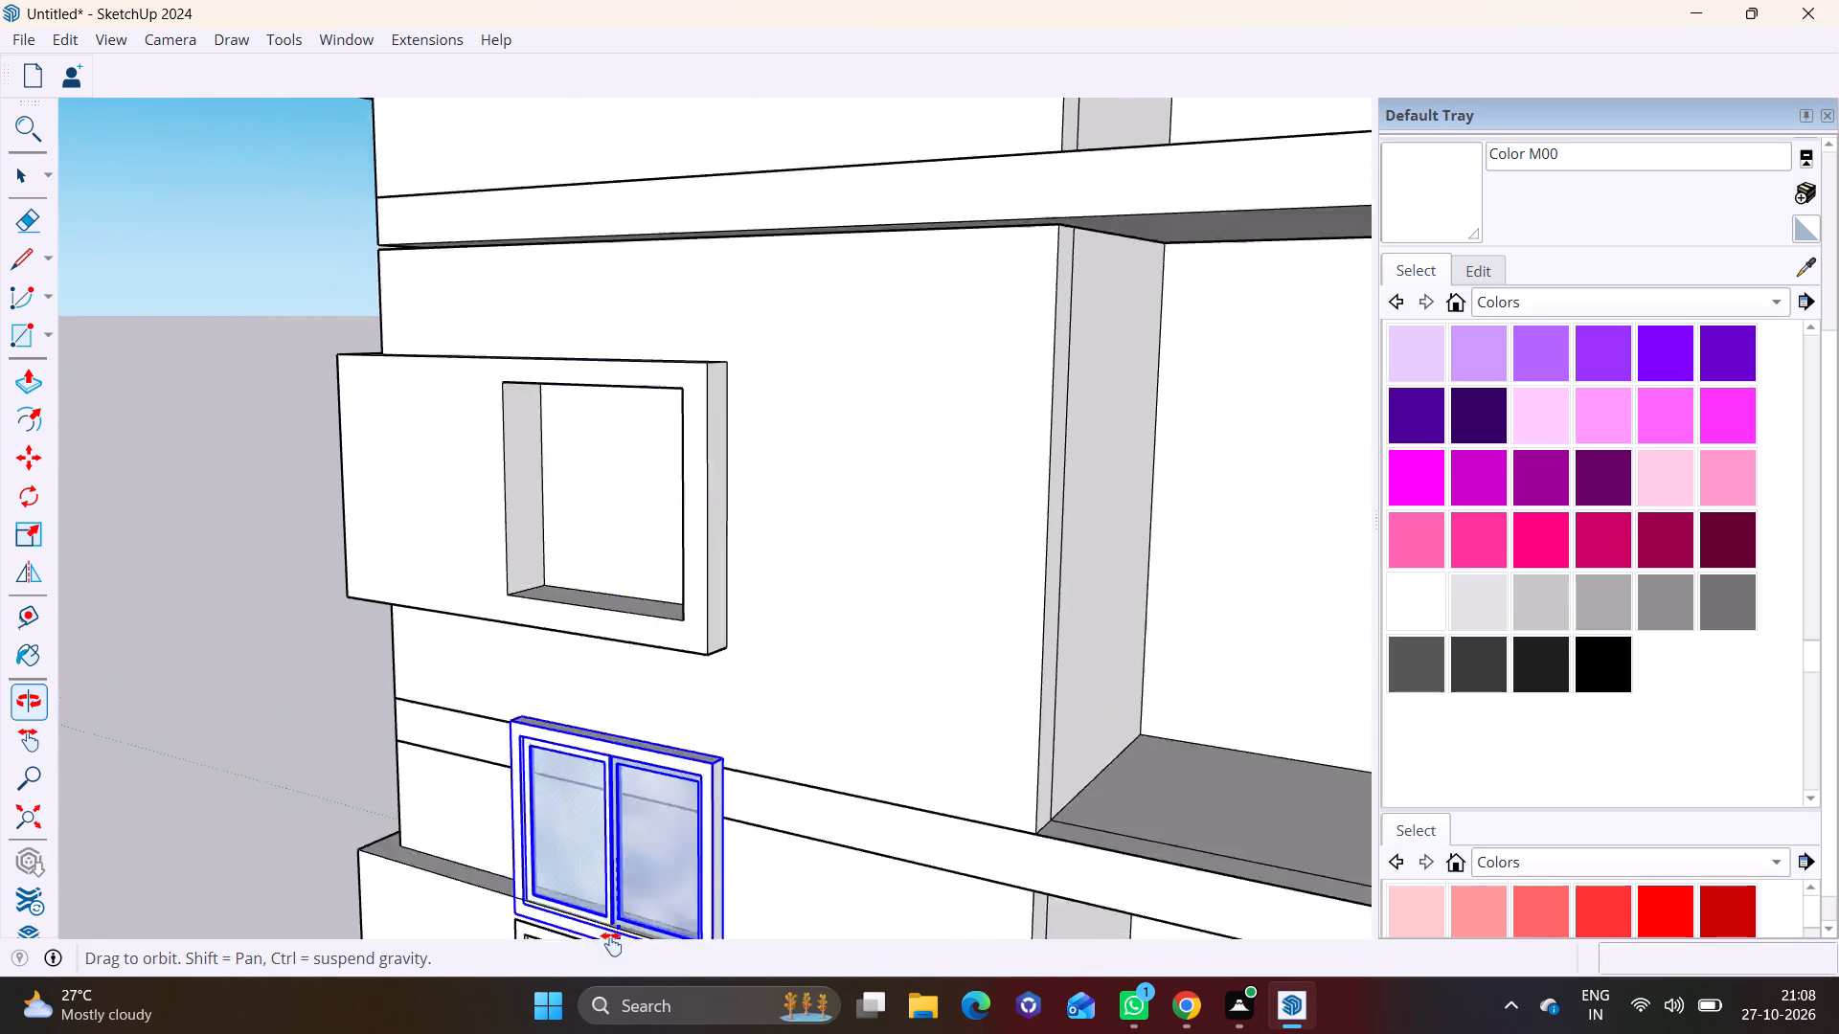
pyautogui.keyDown('shift'); pyautogui.moveTo(611, 944); pyautogui.dragTo(611, 997, button='middle'); pyautogui.keyUp('shift')
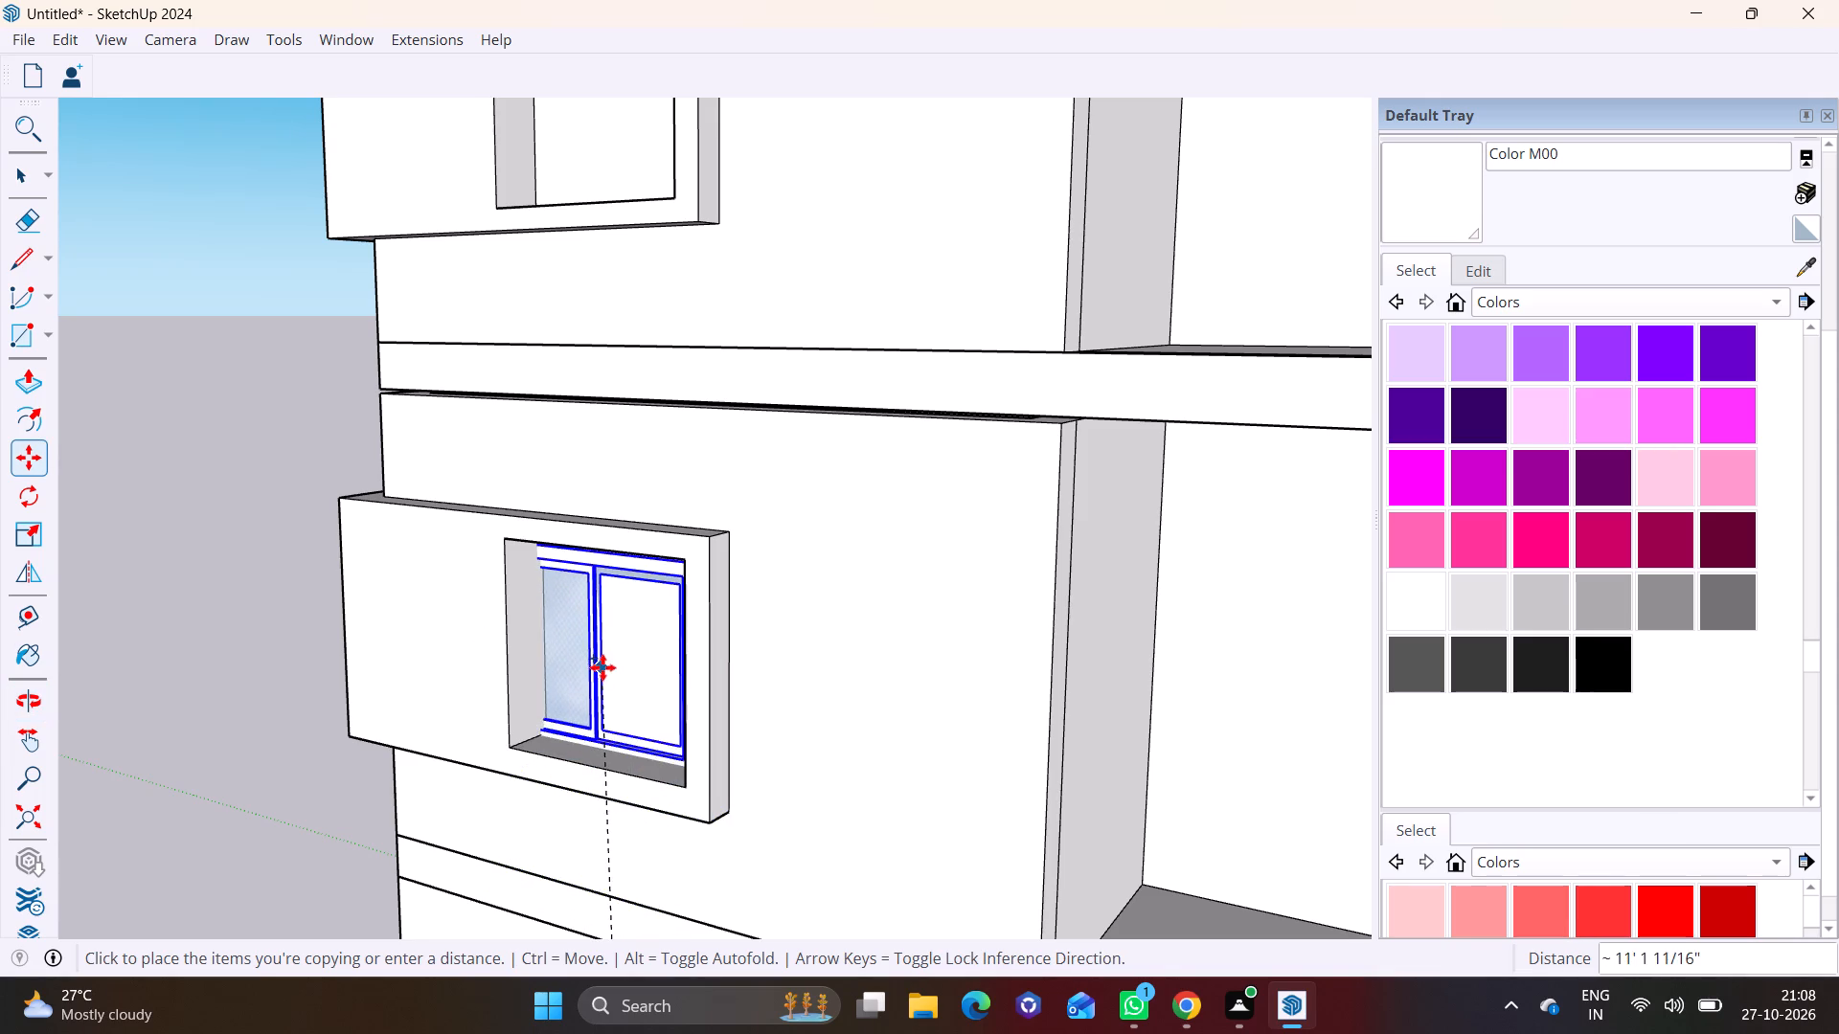
pyautogui.click(612, 676)
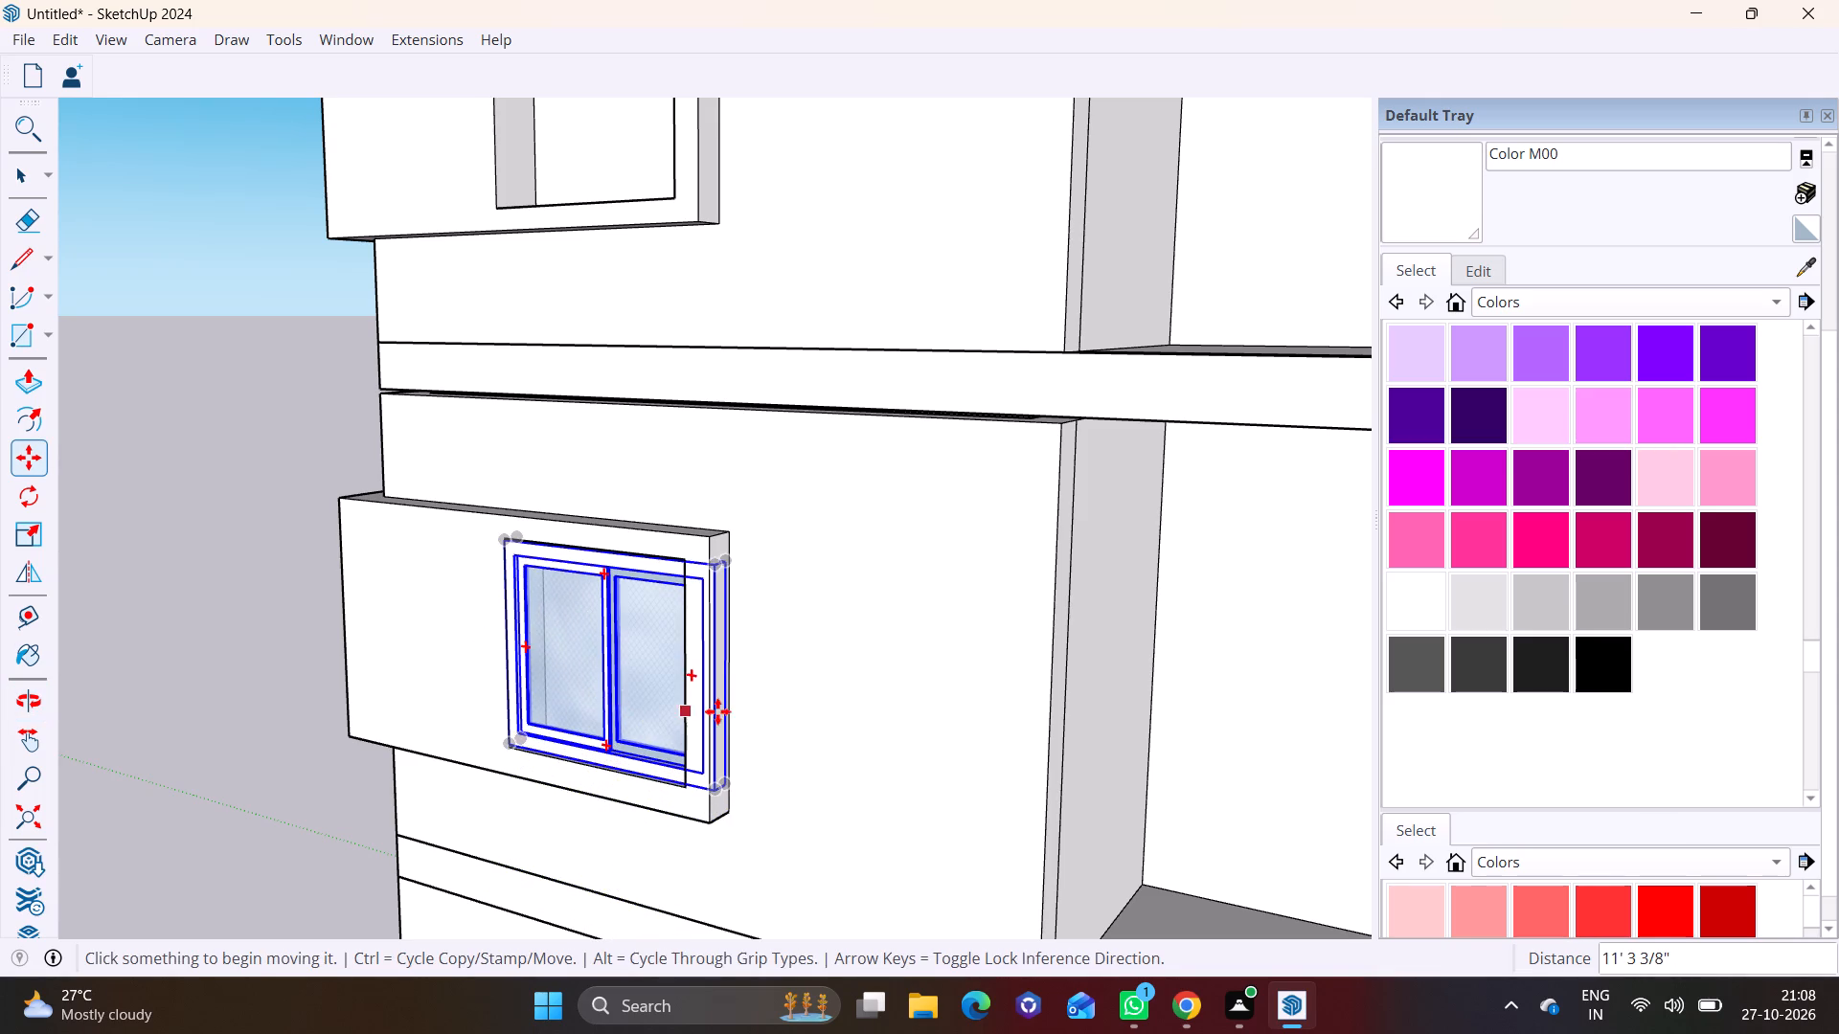
# Scale the fourth-storey window to about 0.87 in width and 1.02 in height to fit its recess.
pyautogui.click(32, 538)
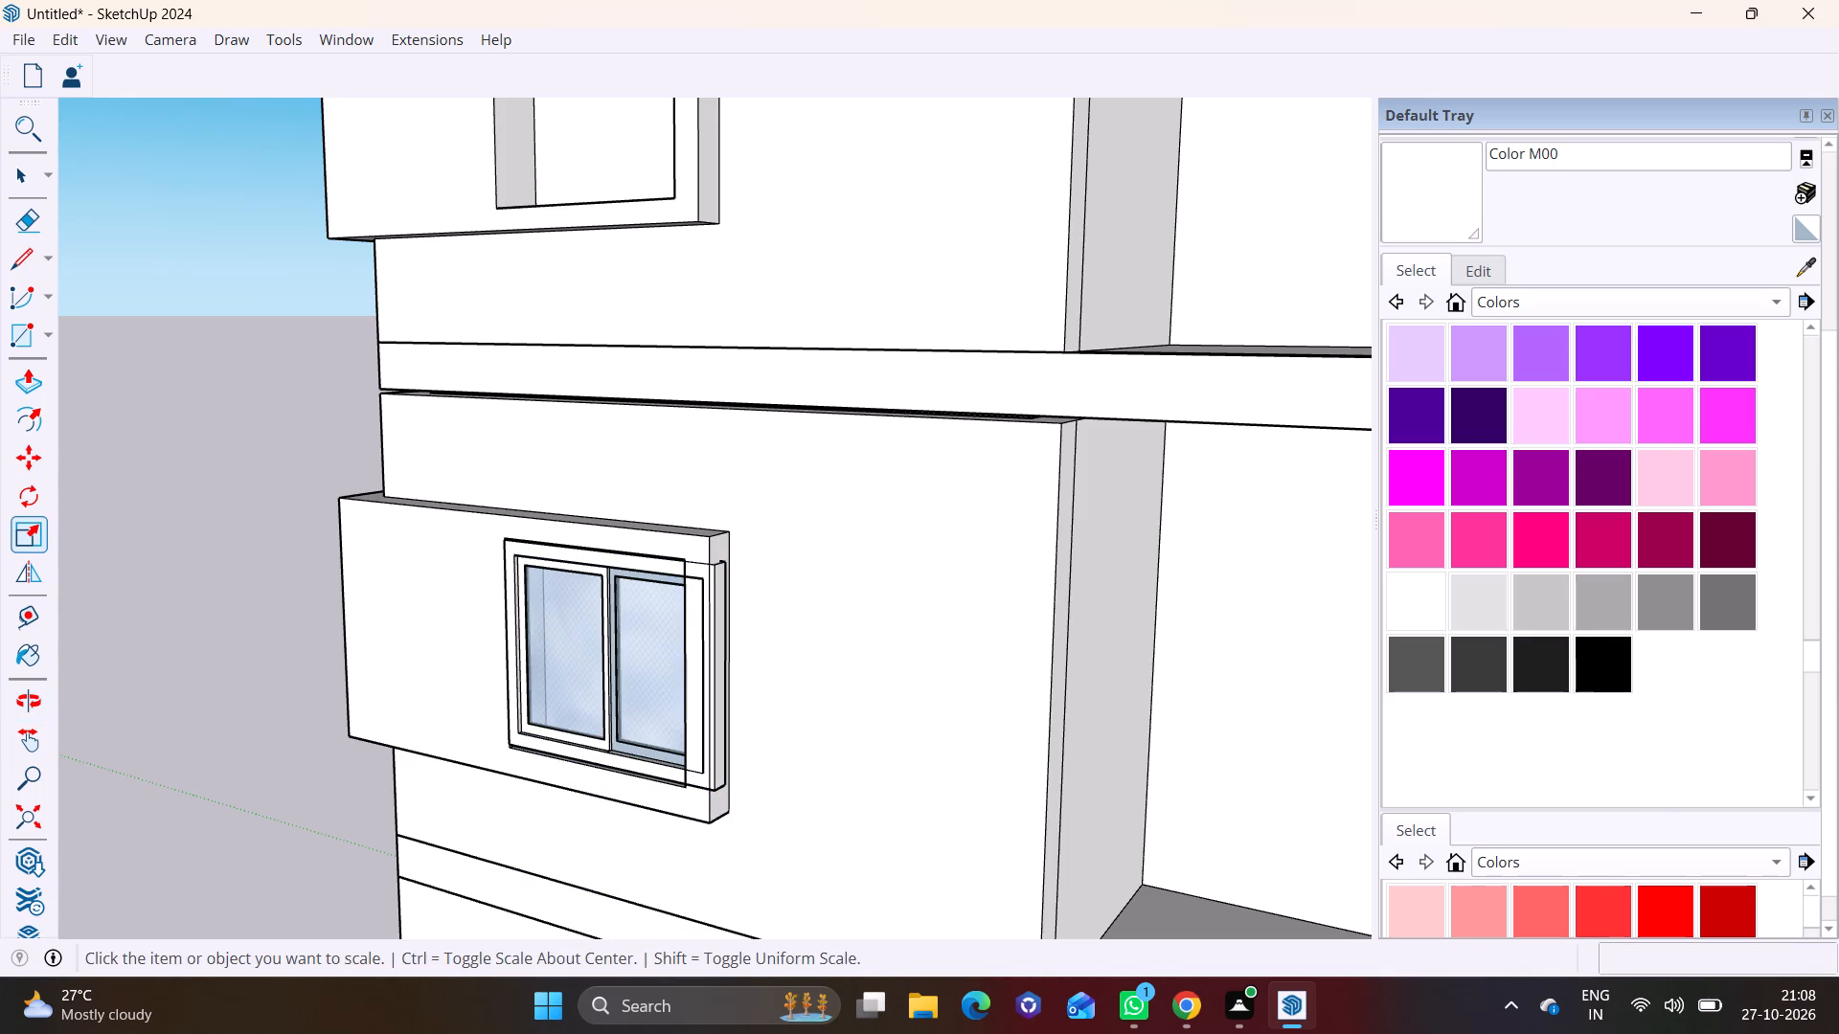
pyautogui.click(619, 692)
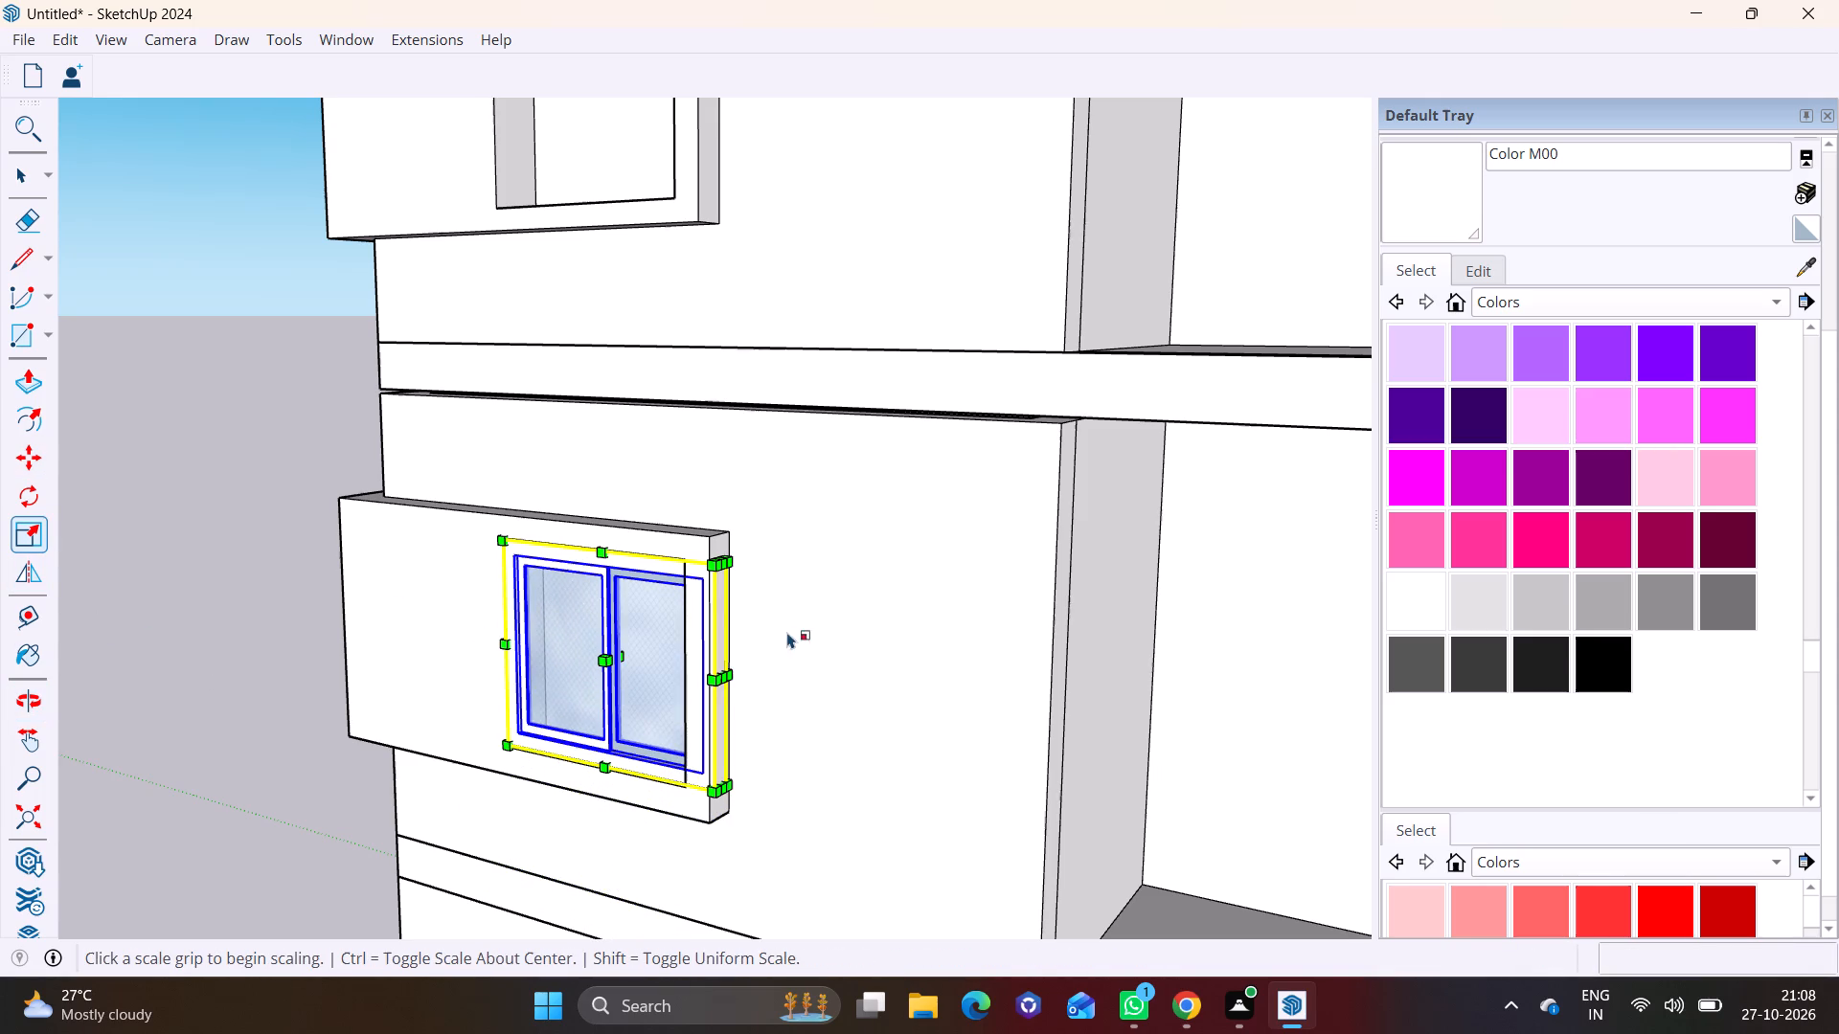
pyautogui.scroll(6, 787, 632)
pyautogui.click(732, 682)
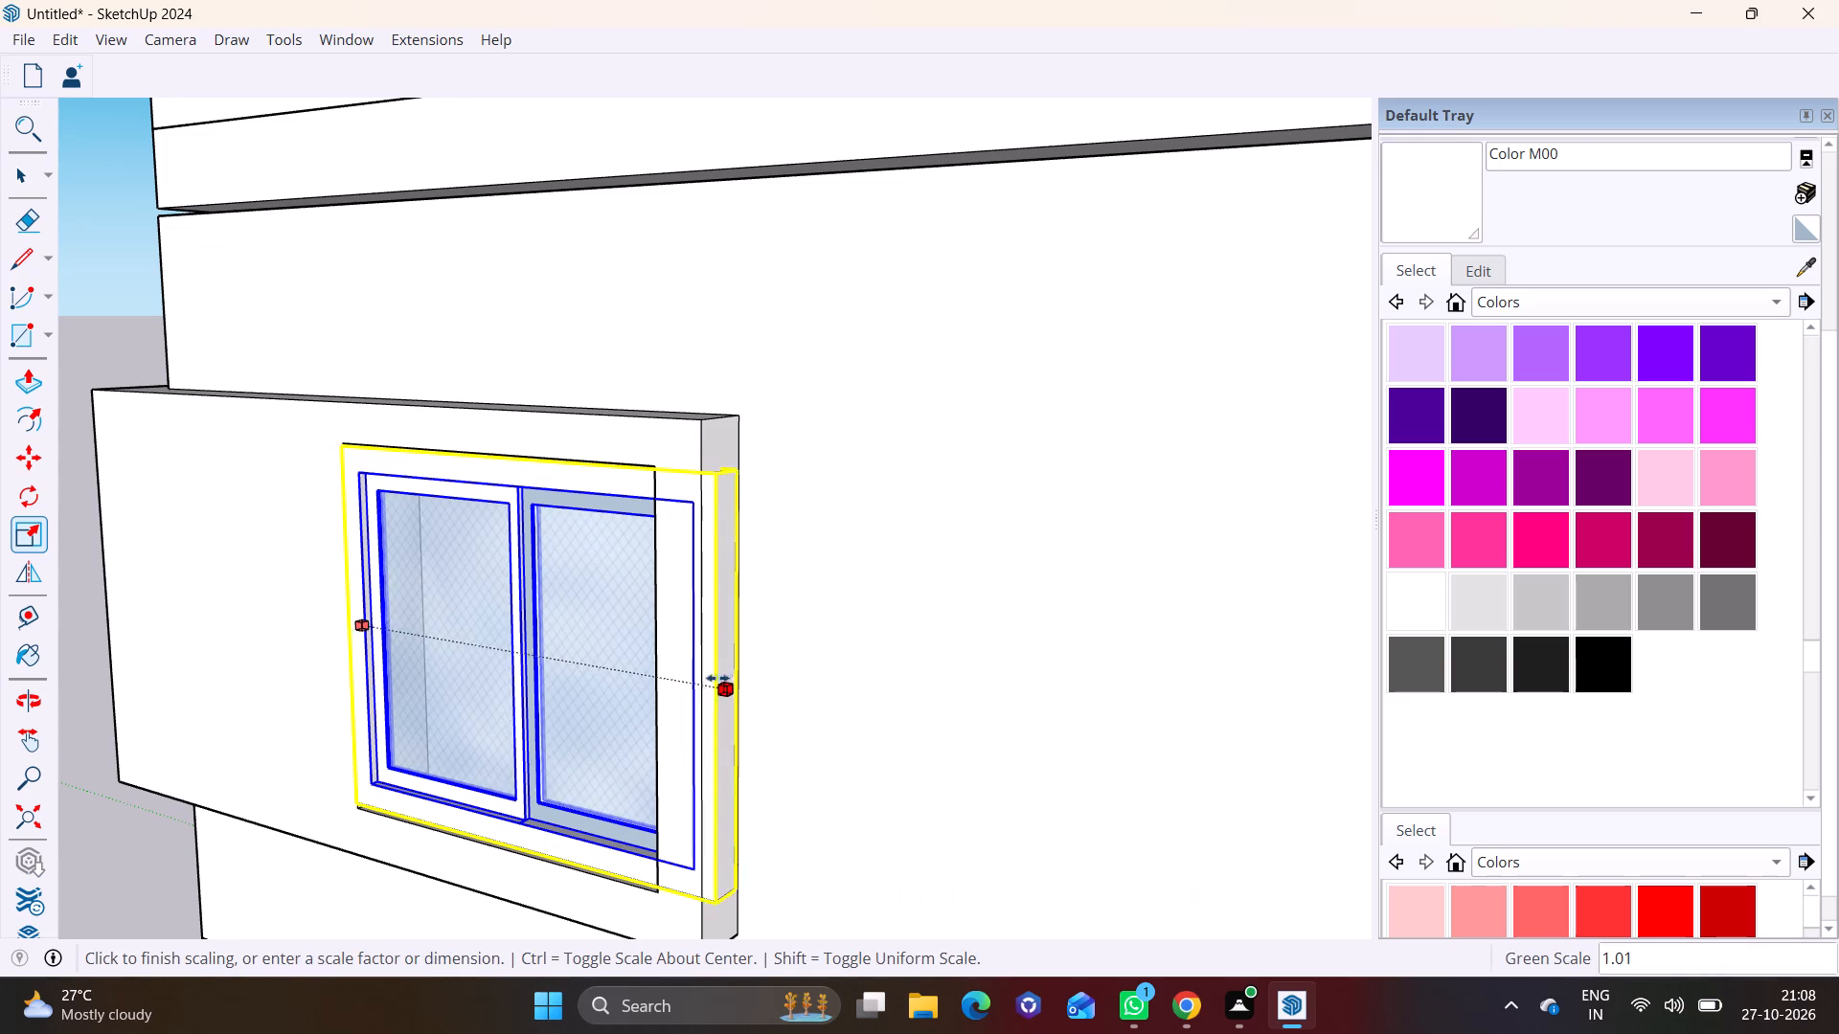
pyautogui.click(669, 668)
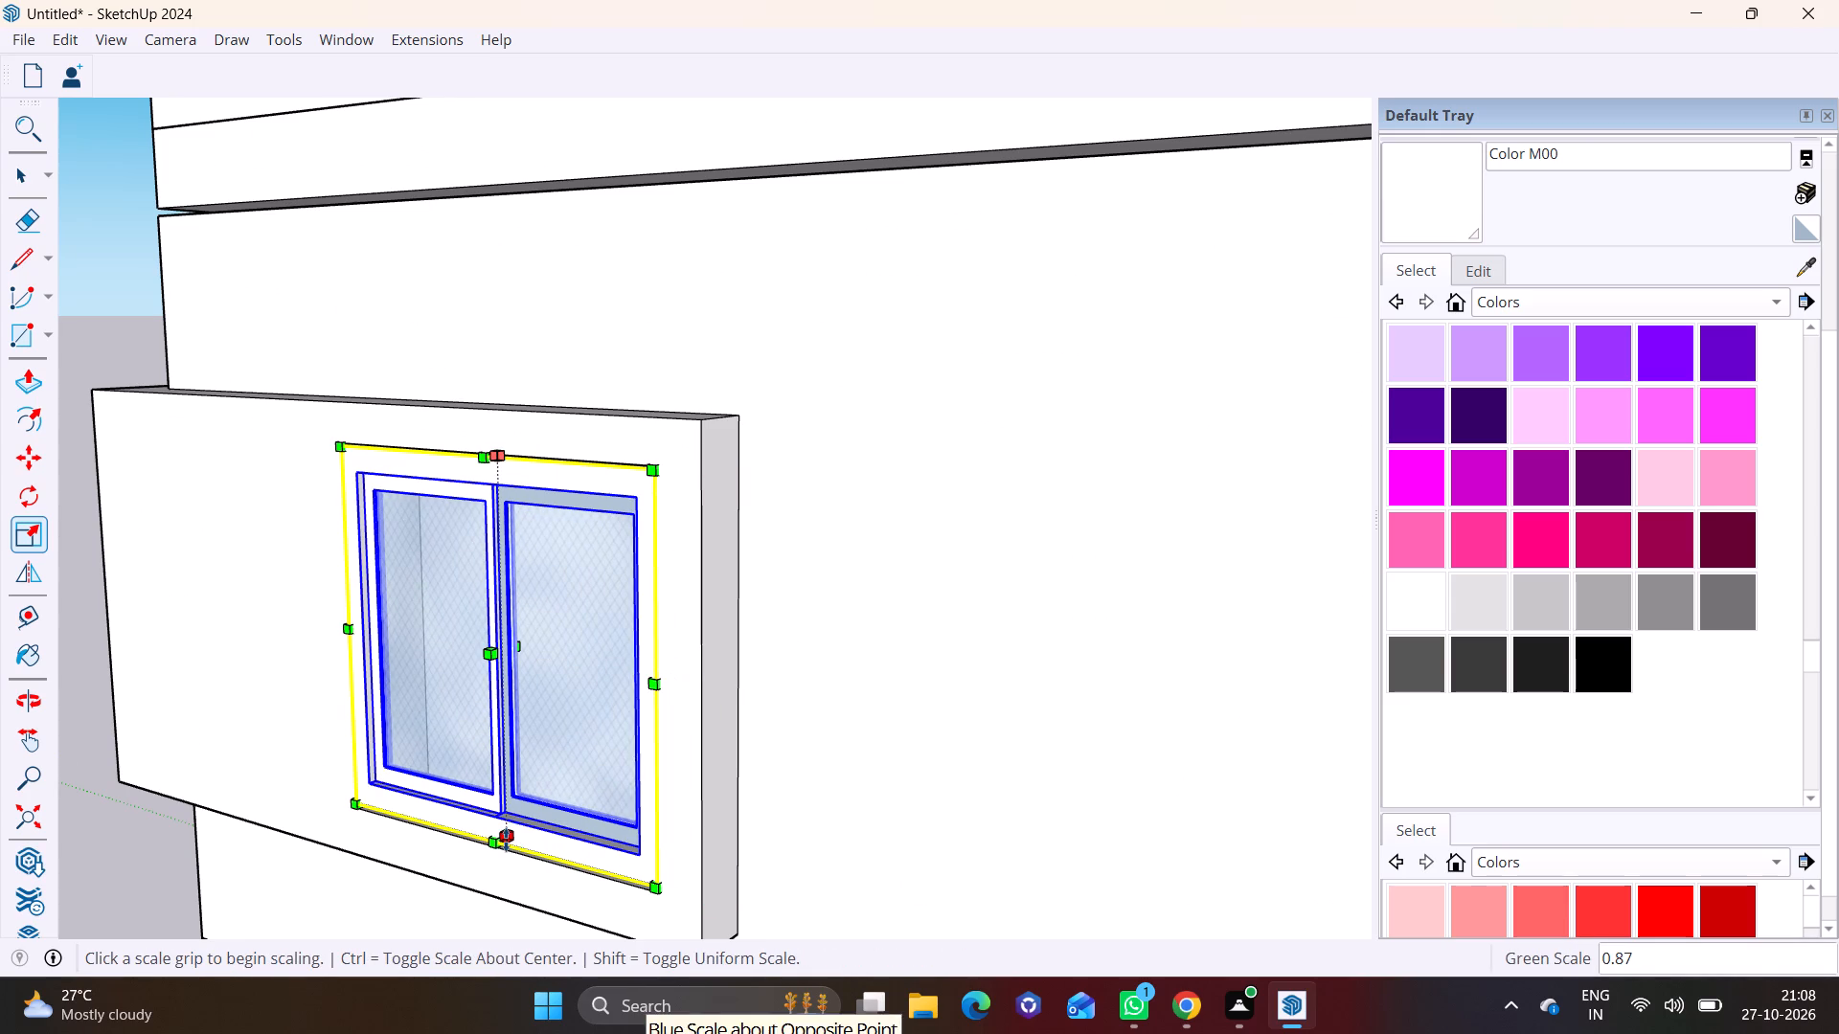
pyautogui.click(506, 840)
pyautogui.click(481, 838)
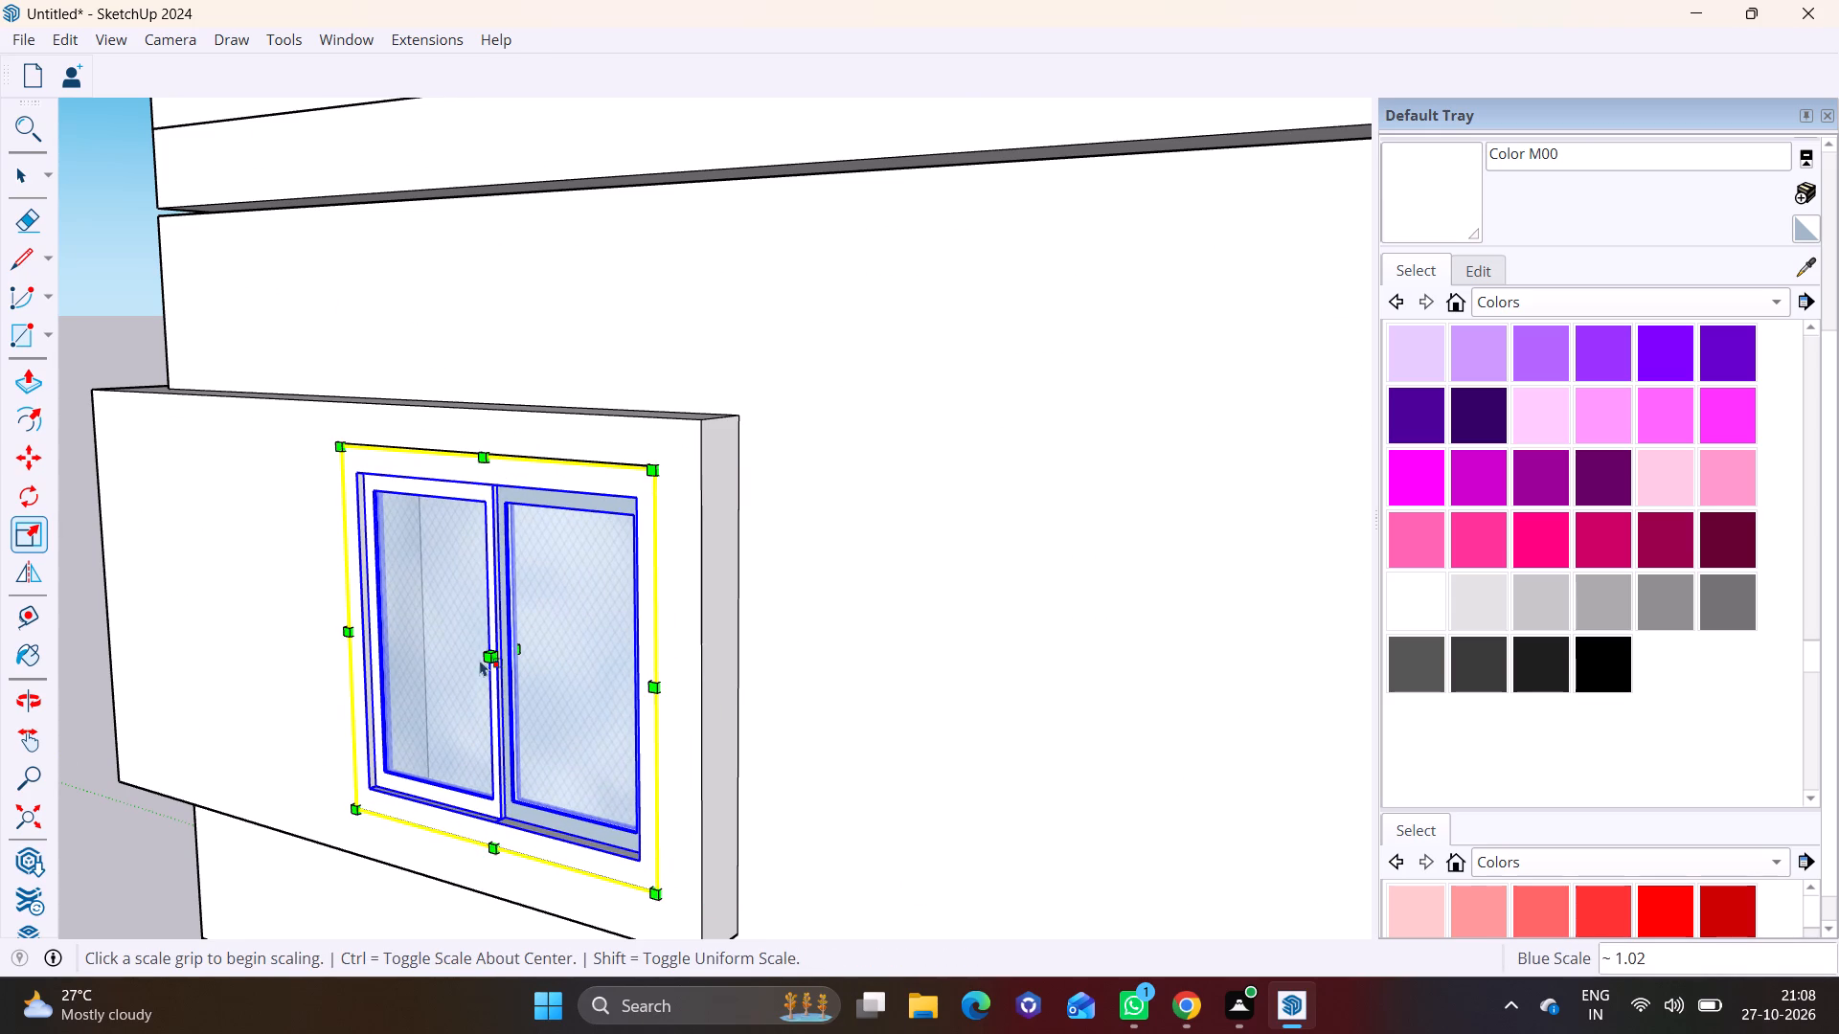
# Move the fourth-storey window about 3 5/16" back into its recess.
pyautogui.scroll(-4, 480, 660)
pyautogui.press('space')
pyautogui.click(713, 642)
pyautogui.click(479, 653)
pyautogui.press(',')
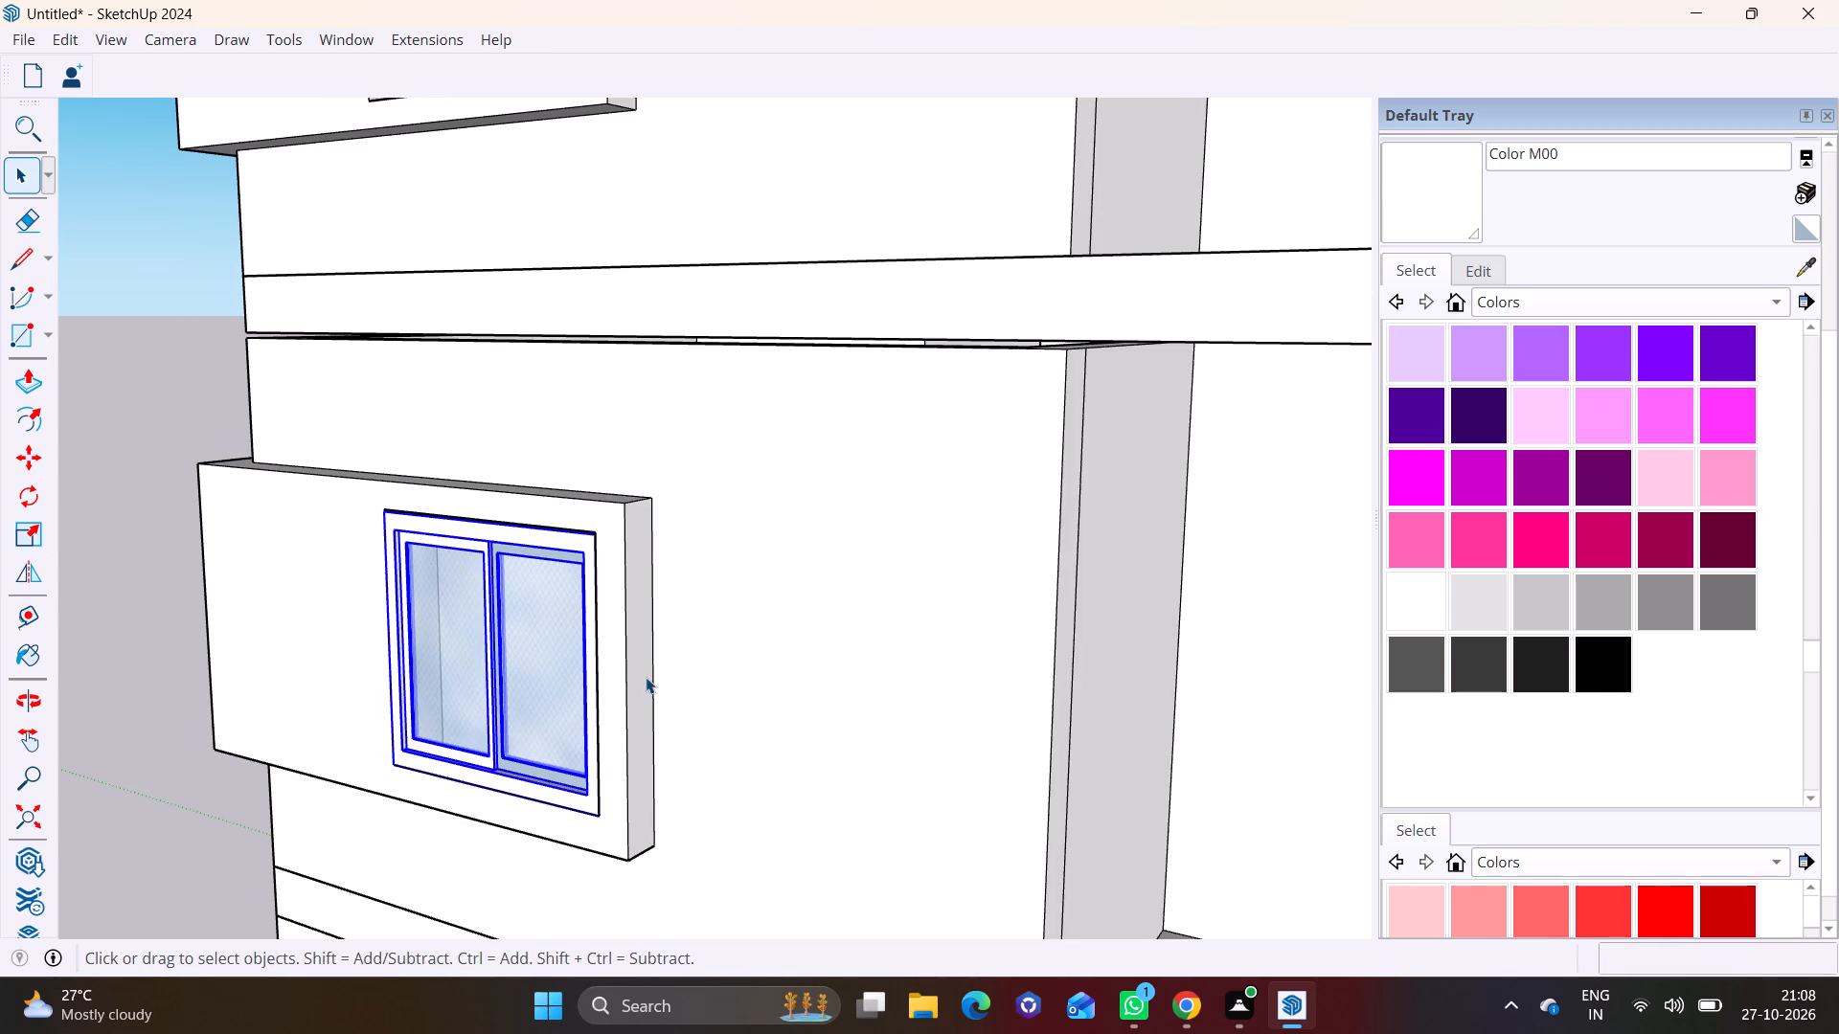
pyautogui.moveTo(642, 677); pyautogui.dragTo(596, 668, button='middle')
pyautogui.scroll(5, 498, 668)
pyautogui.press('m')
pyautogui.moveTo(437, 697); pyautogui.dragTo(403, 690, button='middle')
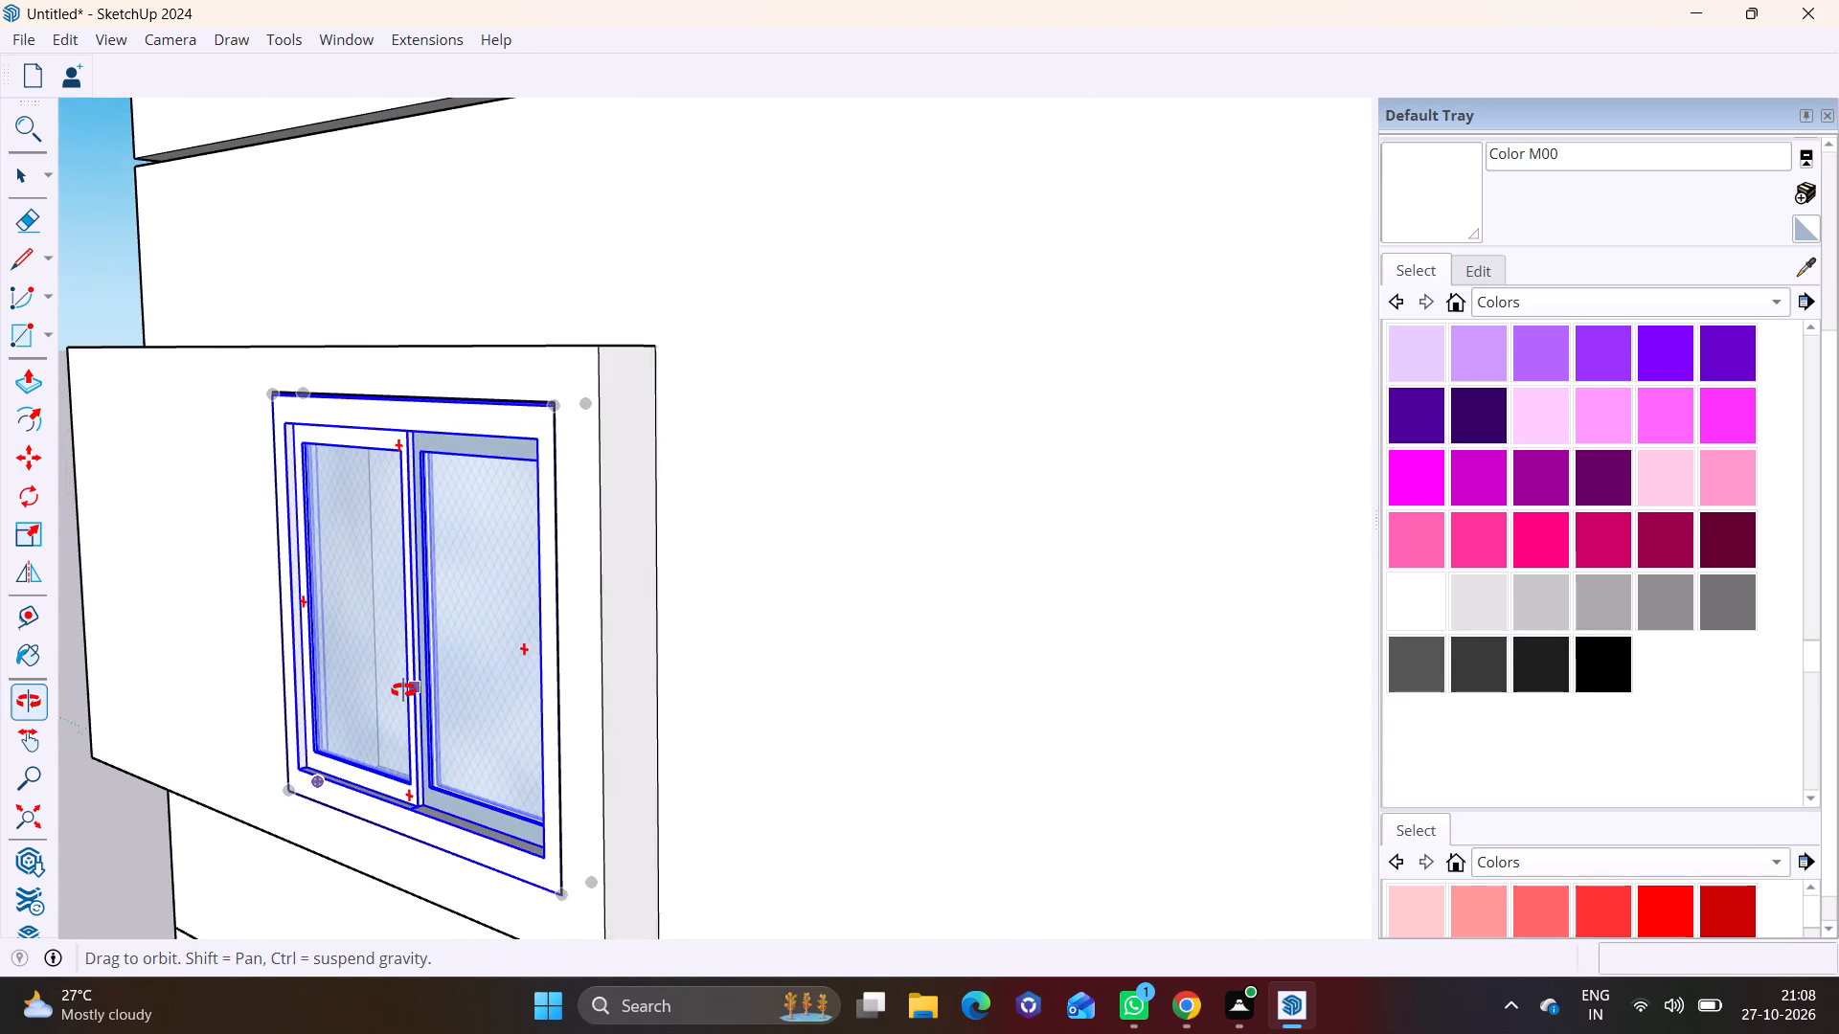
pyautogui.moveTo(403, 690); pyautogui.dragTo(401, 690, button='middle')
pyautogui.click(397, 704)
pyautogui.click(425, 695)
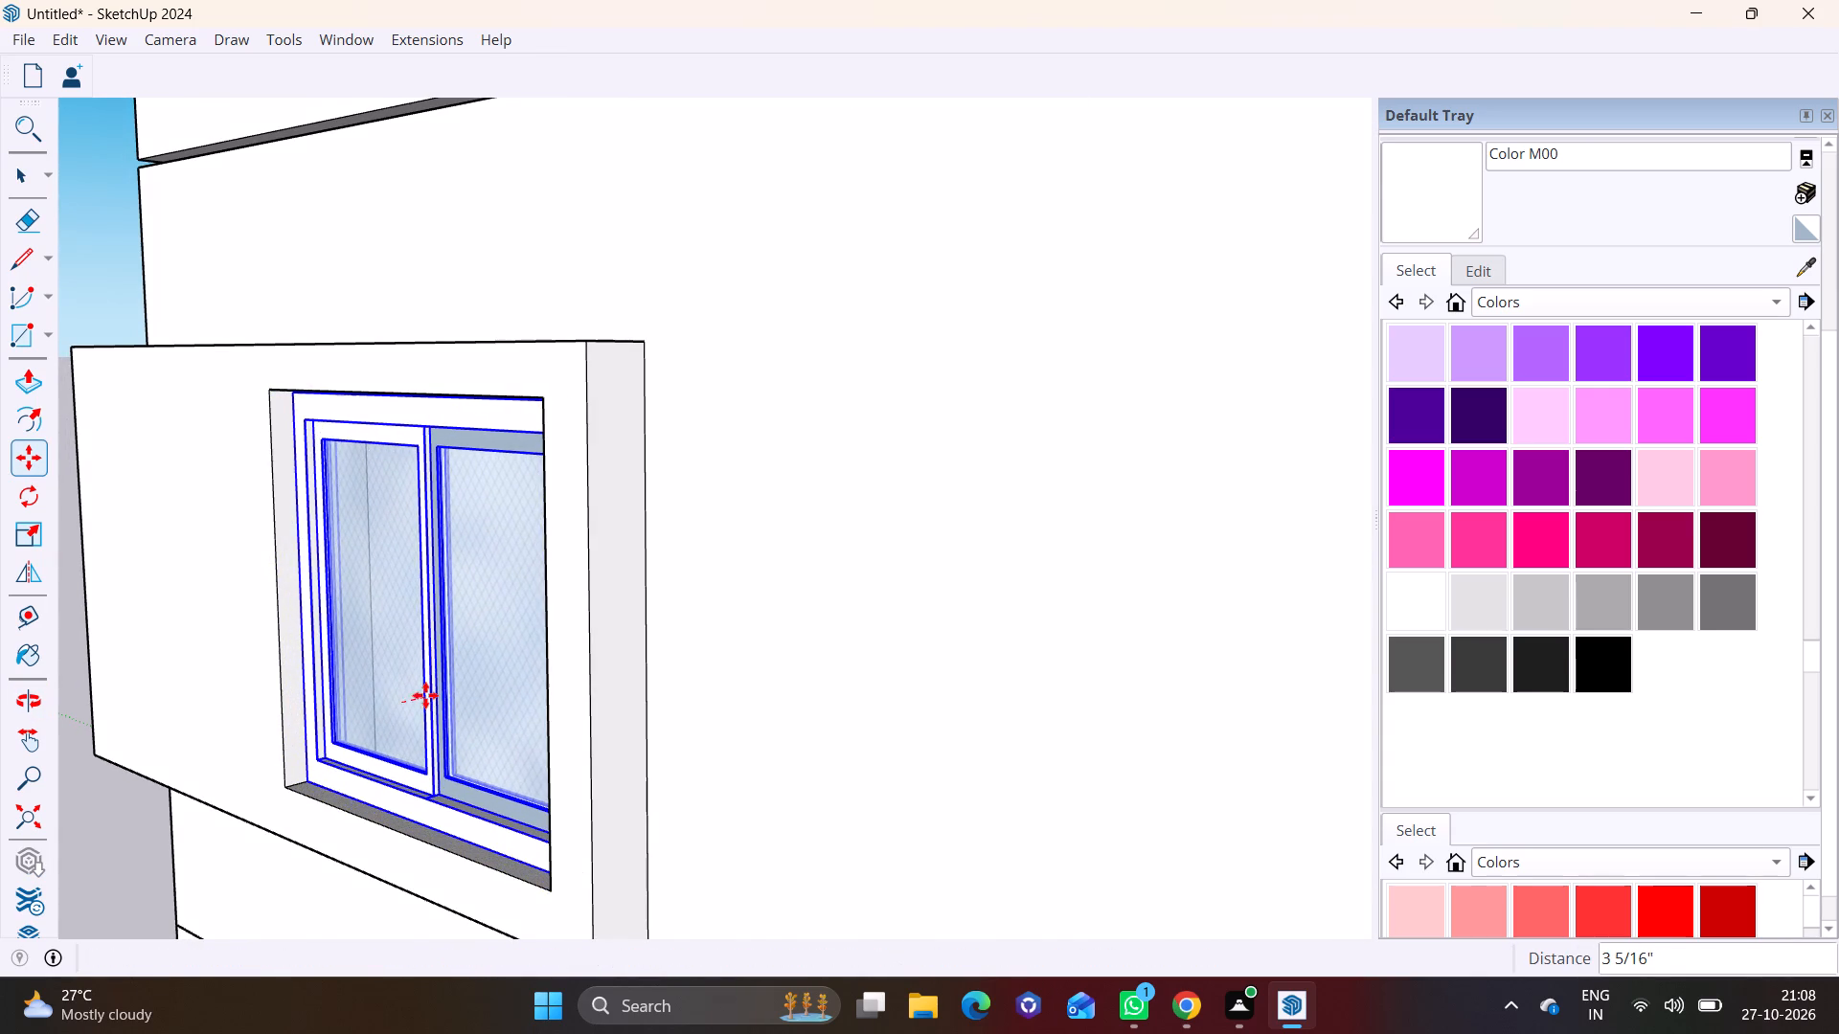
# Select the third-storey window and move it about 5 7/16" back into its recess.
pyautogui.scroll(-10, 429, 742)
pyautogui.moveTo(518, 750); pyautogui.dragTo(660, 573, button='middle')
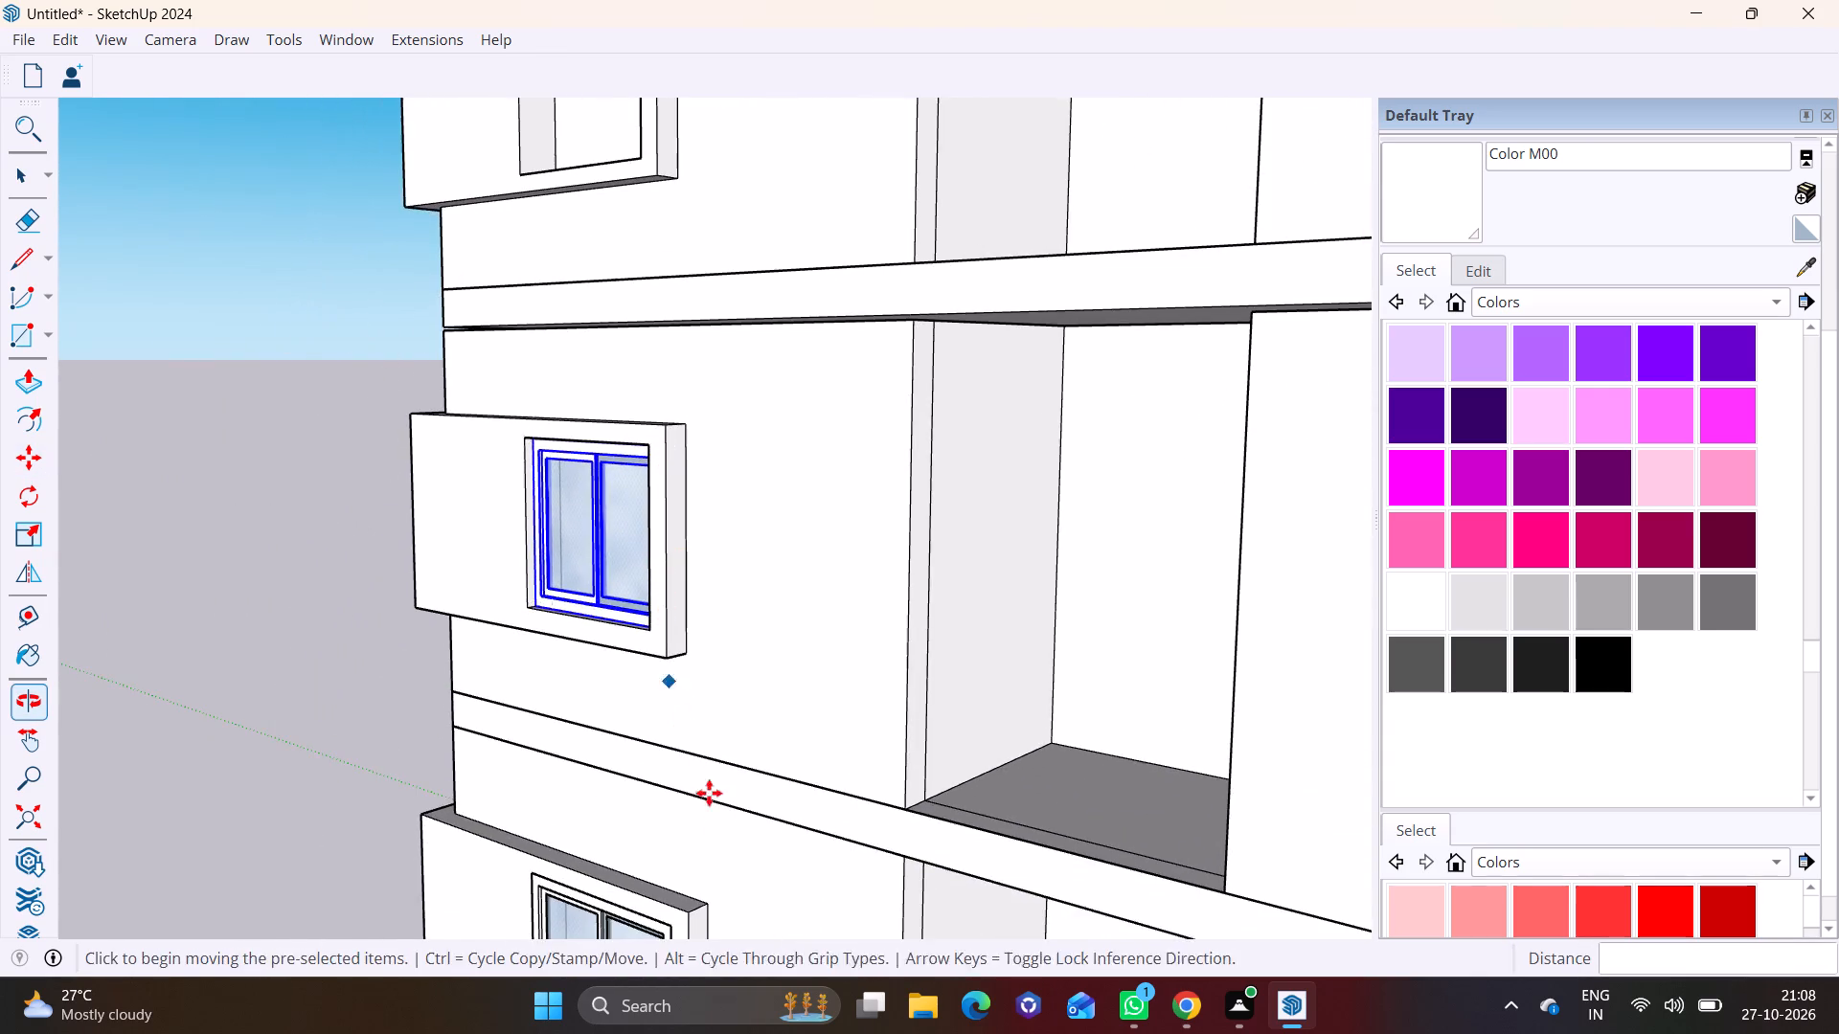
pyautogui.keyDown('shift'); pyautogui.moveTo(721, 821); pyautogui.dragTo(806, 443, button='middle'); pyautogui.keyUp('shift')
pyautogui.scroll(5, 697, 693)
pyautogui.press('space')
pyautogui.click(680, 686)
pyautogui.moveTo(699, 696); pyautogui.dragTo(652, 708, button='middle')
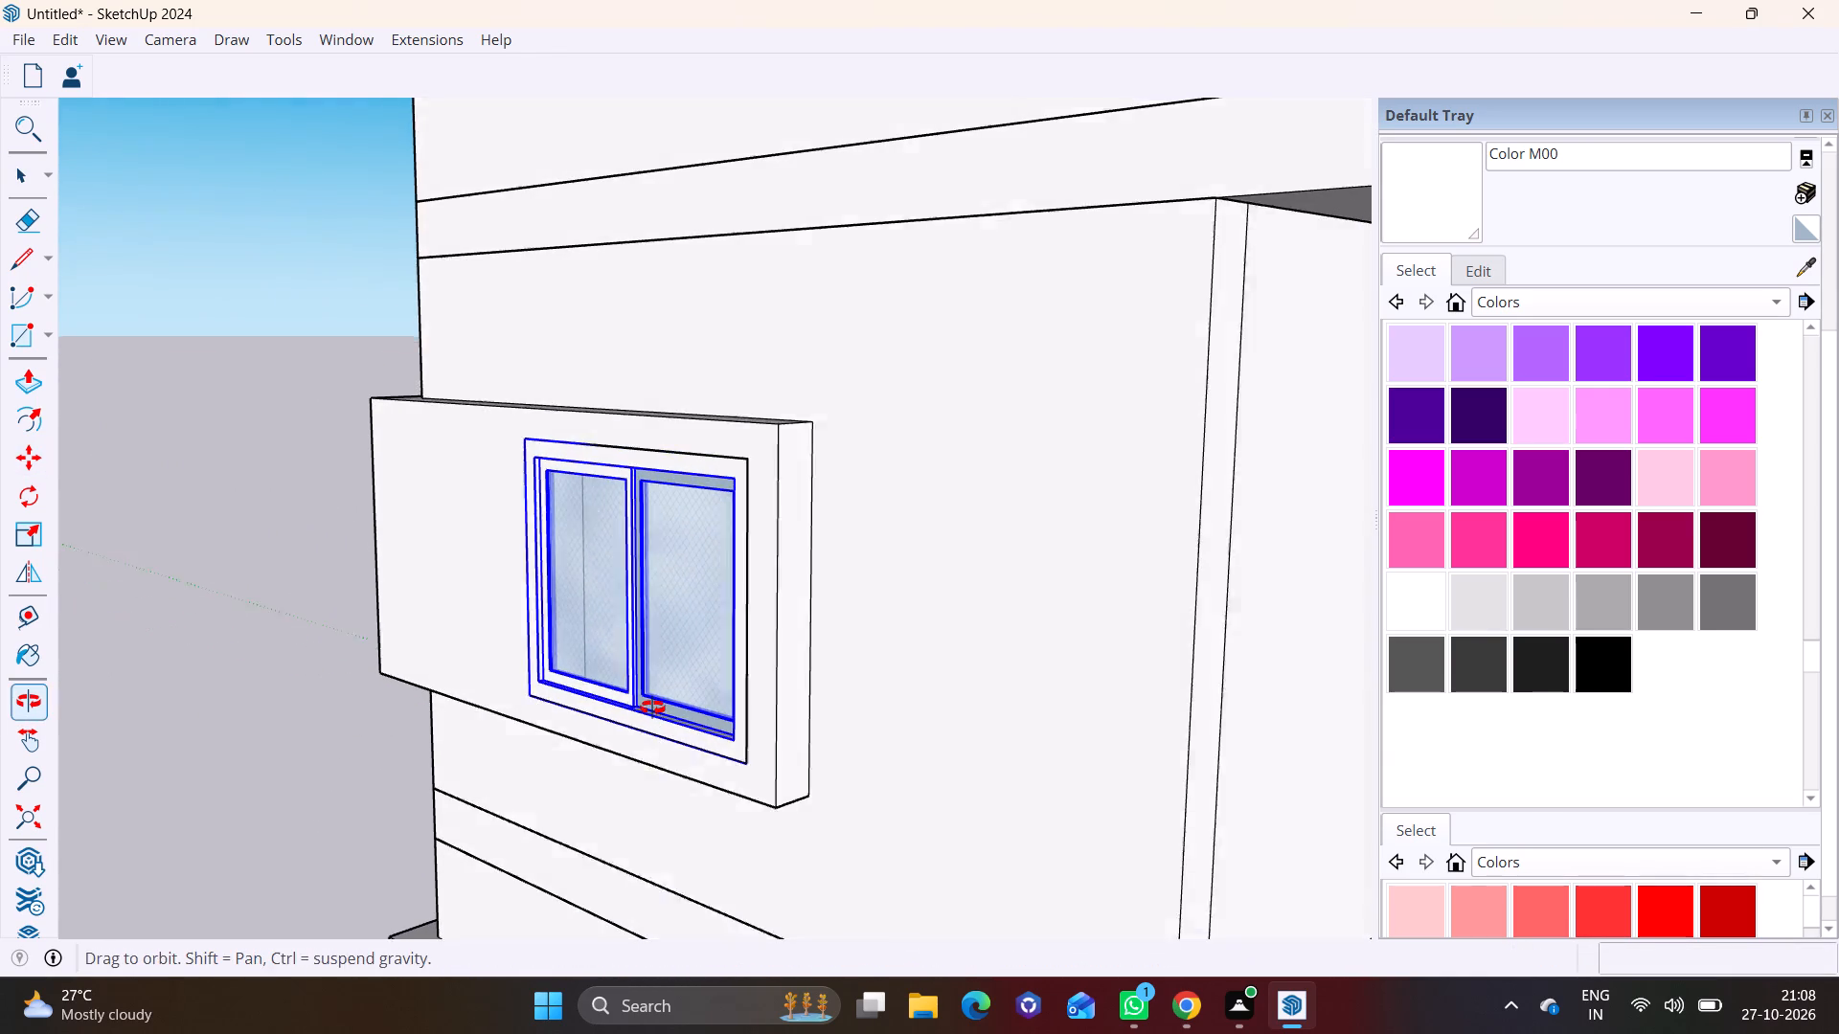
pyautogui.moveTo(652, 708); pyautogui.dragTo(642, 711, button='middle')
pyautogui.press('m')
pyautogui.click(621, 661)
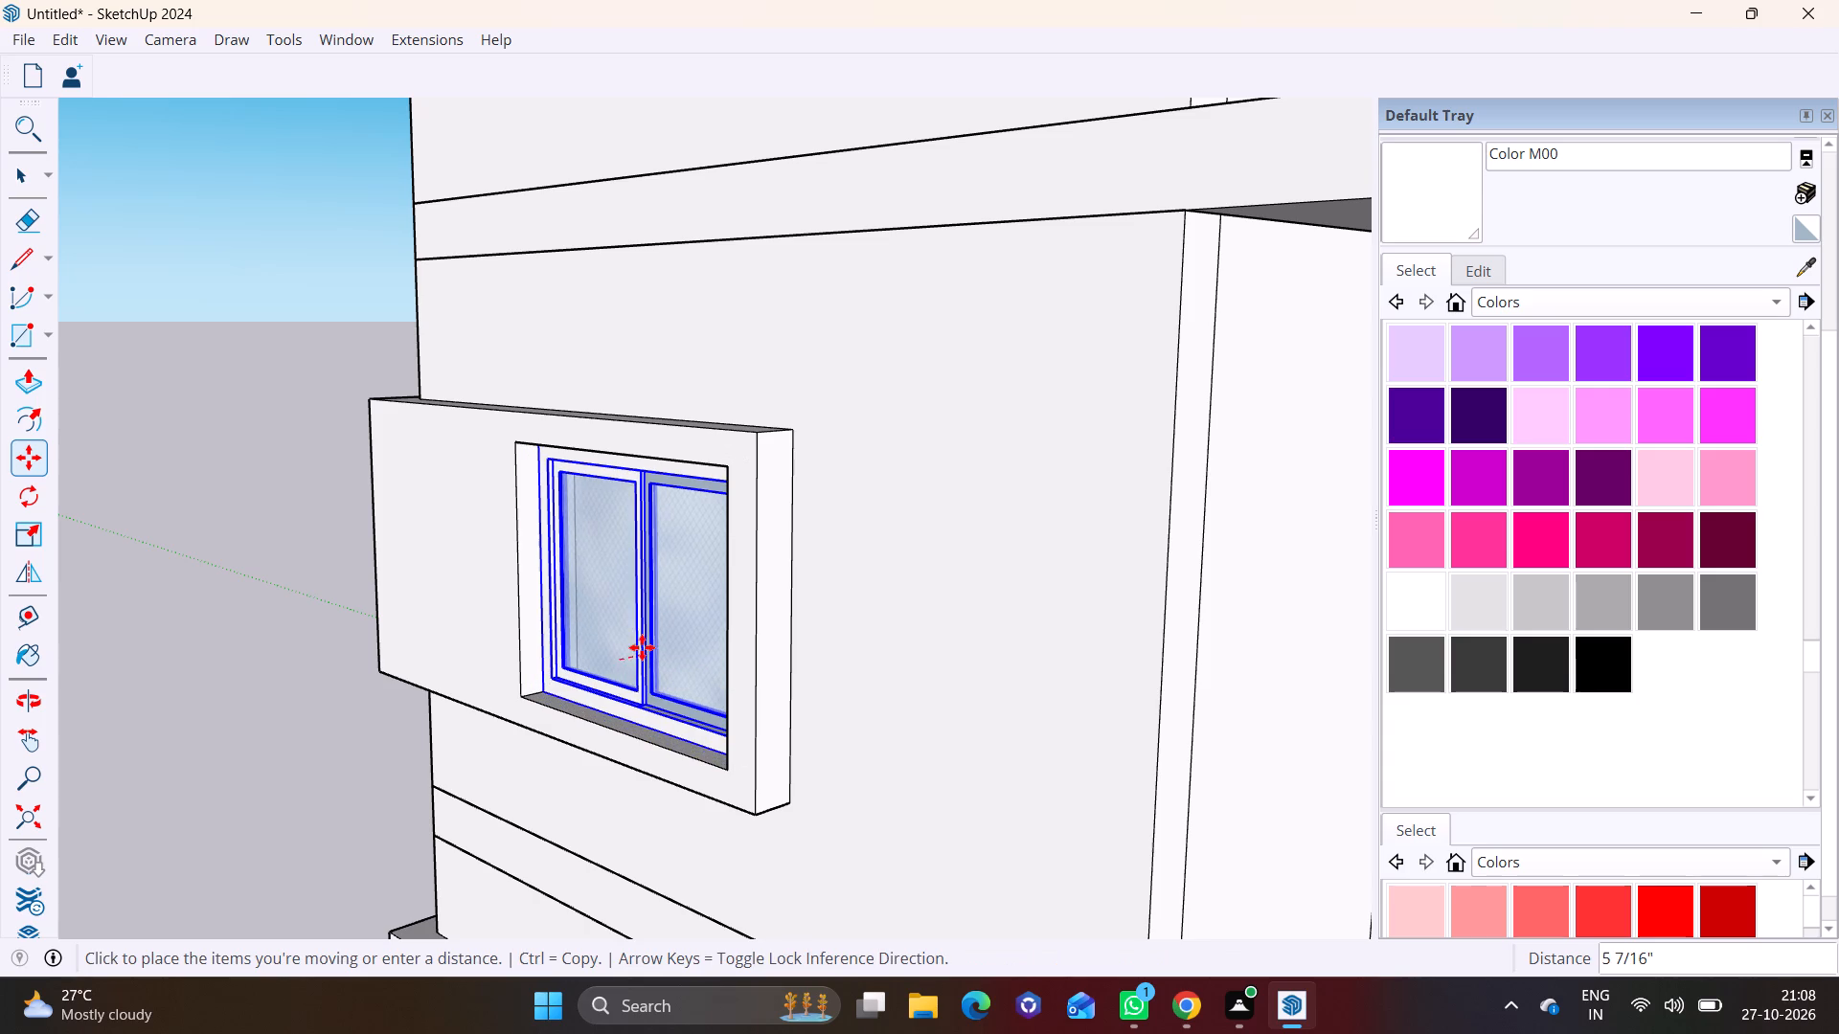
pyautogui.click(642, 647)
# Copy the fourth-storey window about 11' straight up into the fifth-storey panel's recess.
pyautogui.scroll(-9, 635, 645)
pyautogui.keyDown('shift'); pyautogui.moveTo(619, 618); pyautogui.dragTo(719, 360, button='middle'); pyautogui.keyUp('shift')
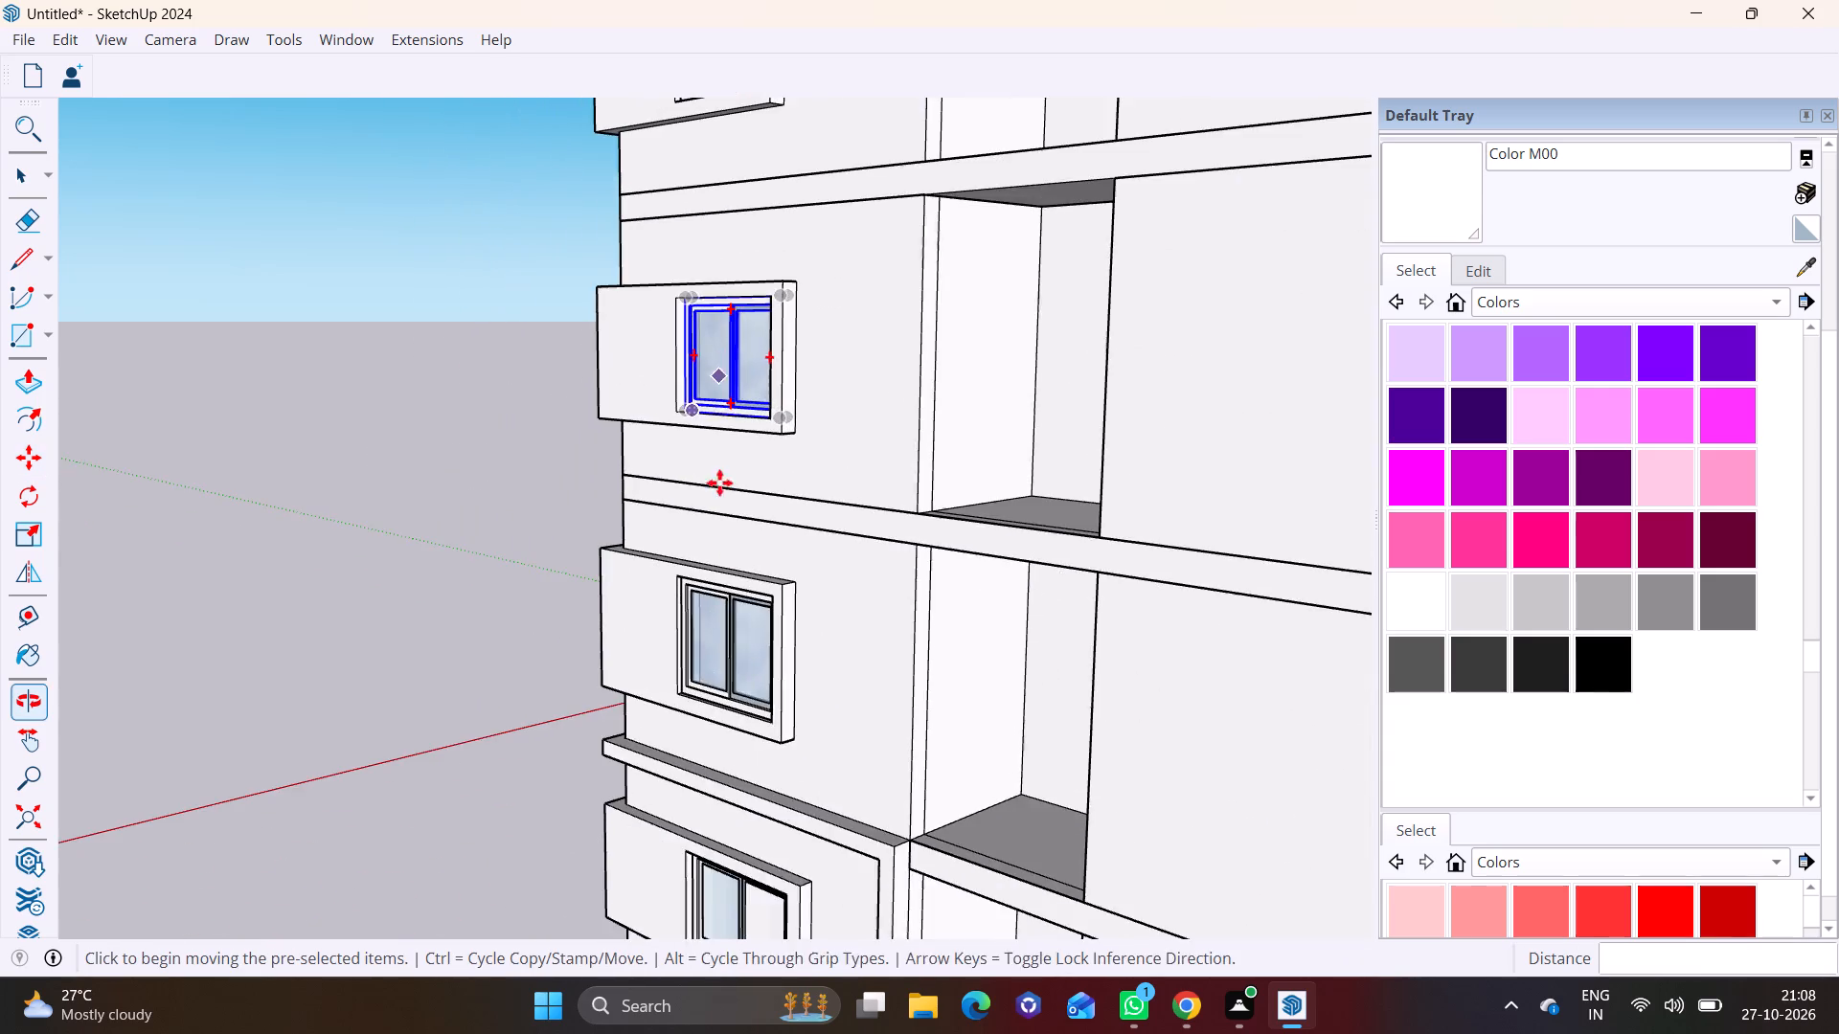
pyautogui.scroll(9, 735, 598)
pyautogui.scroll(-11, 704, 595)
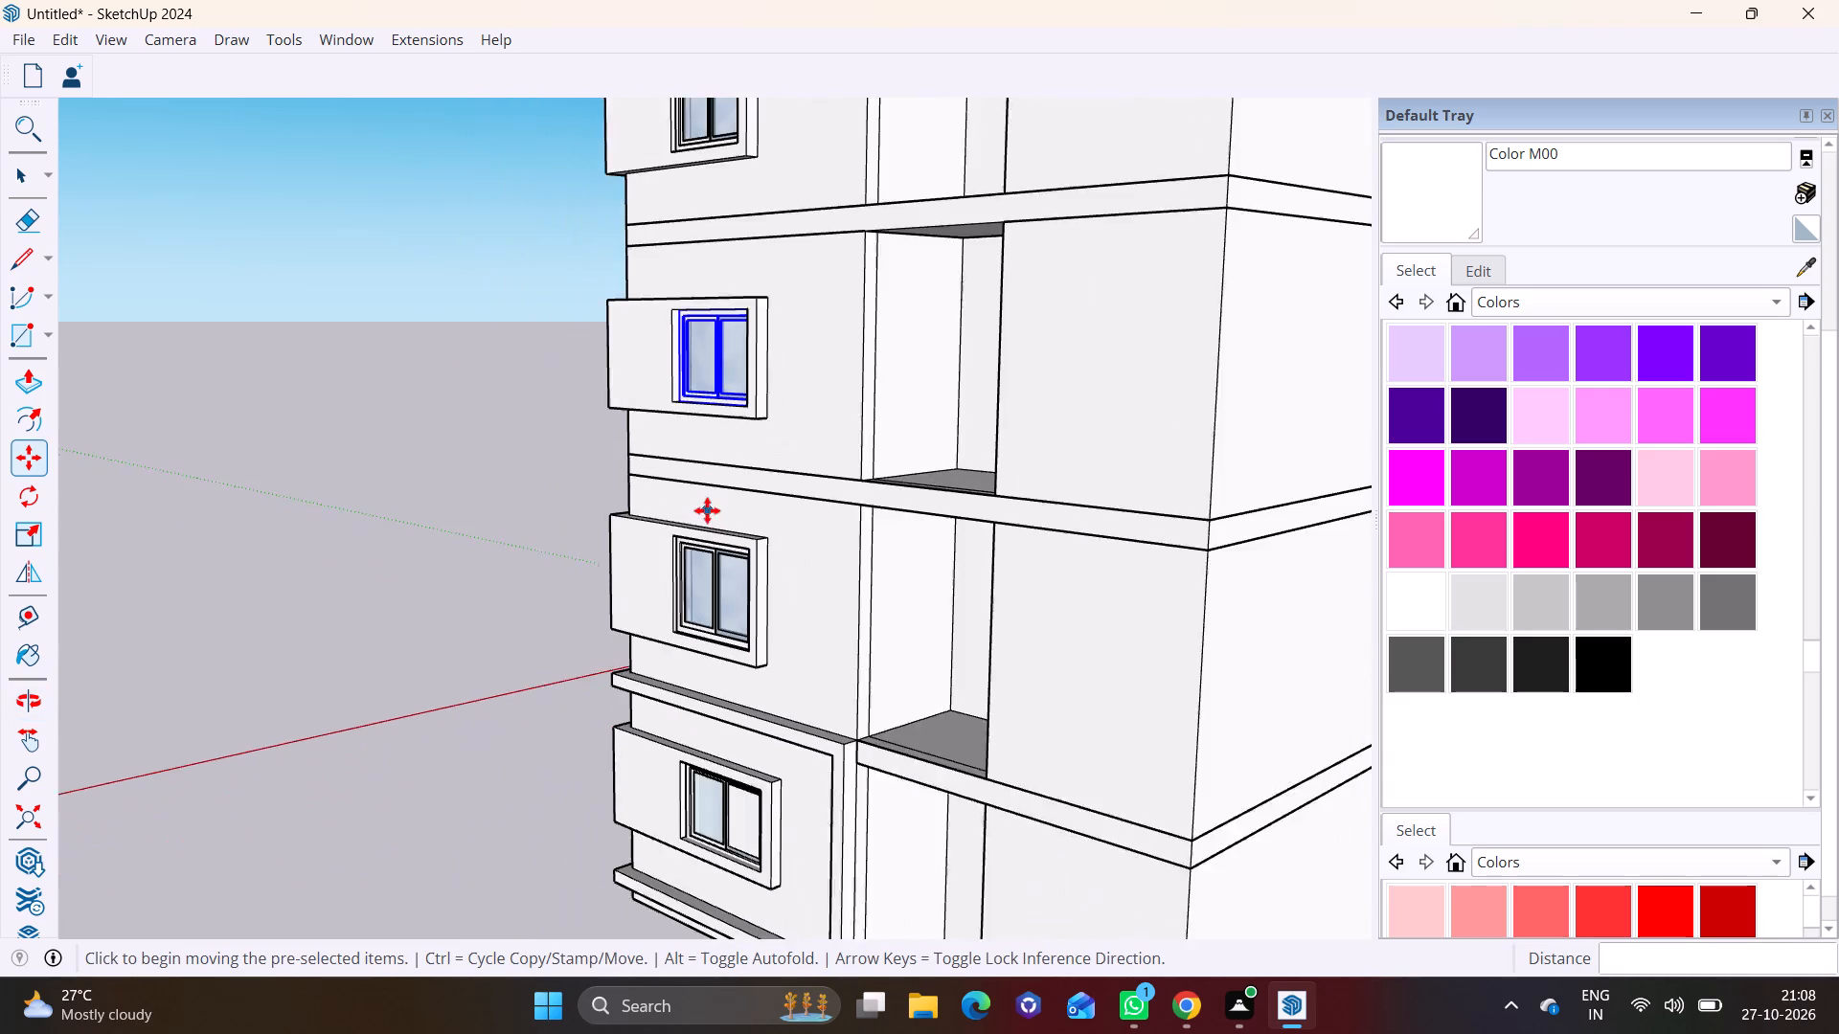
pyautogui.scroll(-2, 707, 510)
pyautogui.keyDown('shift'); pyautogui.scroll(1, 713, 449); pyautogui.keyUp('shift')
pyautogui.keyDown('shift'); pyautogui.moveTo(713, 449); pyautogui.dragTo(664, 879, button='middle'); pyautogui.keyUp('shift')
pyautogui.keyDown('shift'); pyautogui.moveTo(687, 695); pyautogui.dragTo(643, 845, button='middle'); pyautogui.keyUp('shift')
pyautogui.moveTo(645, 843); pyautogui.dragTo(755, 841, button='middle')
pyautogui.press('space')
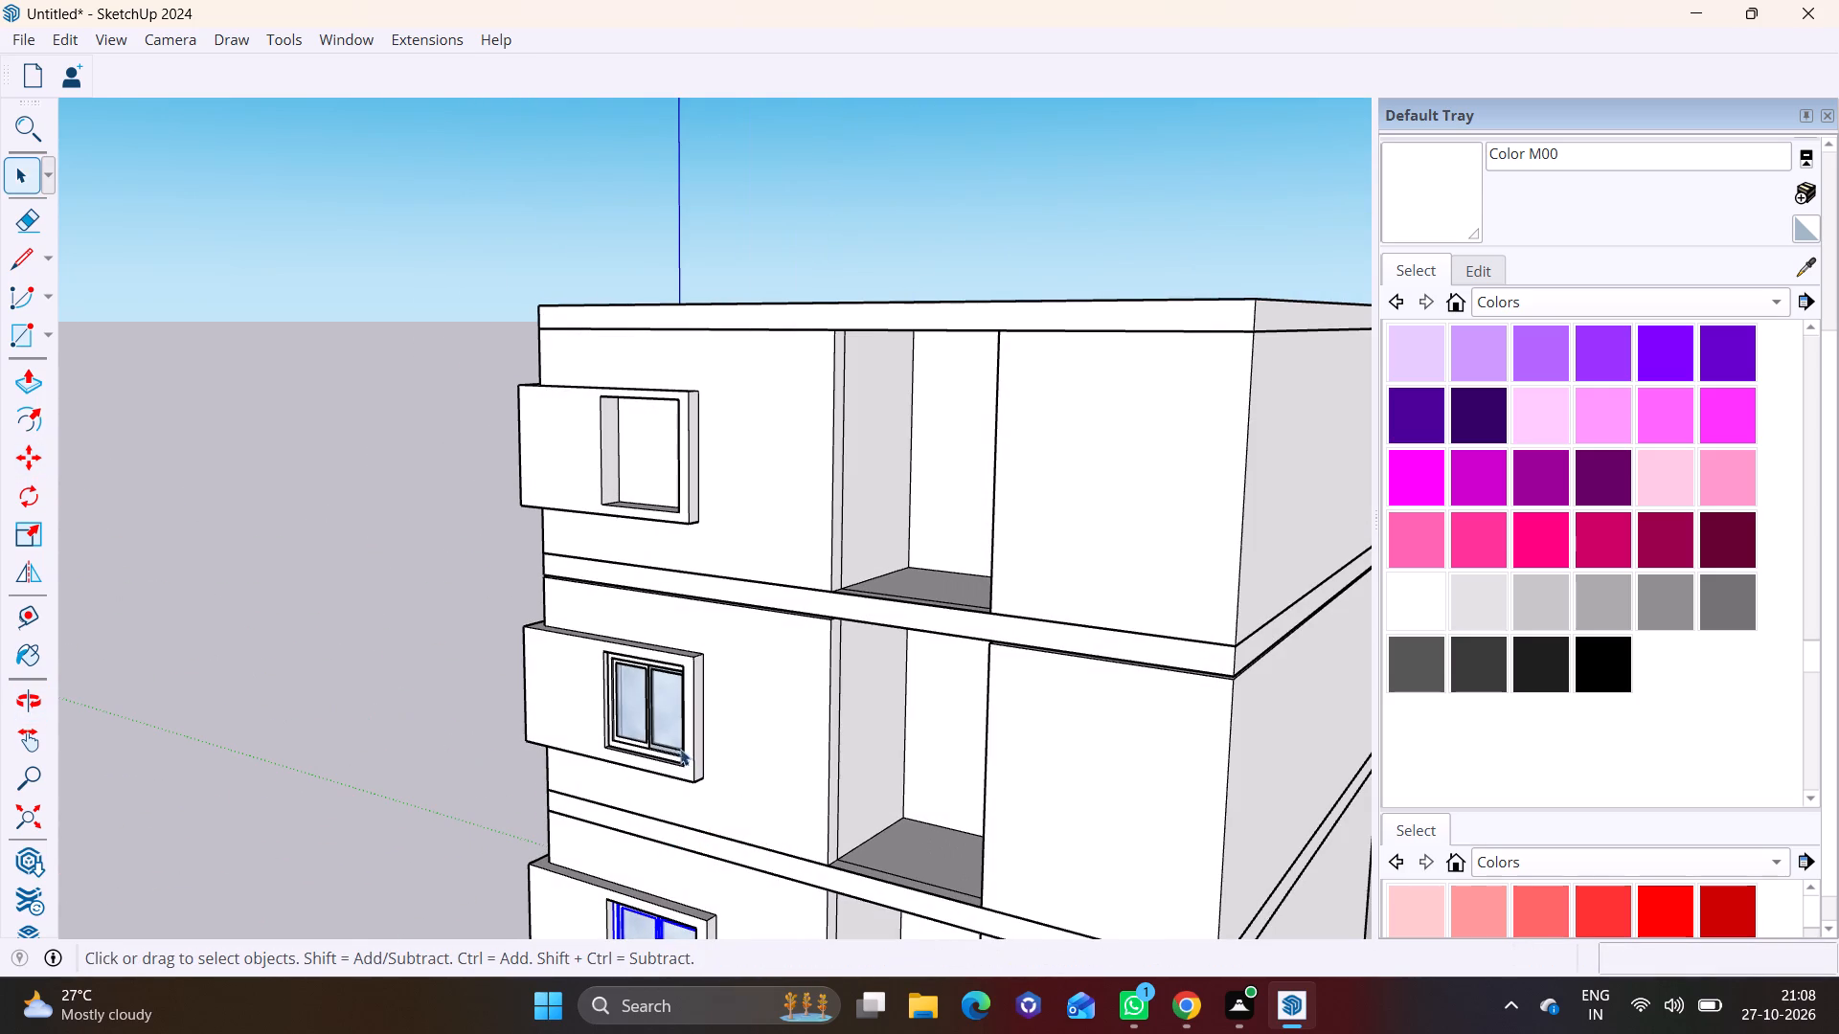
pyautogui.click(650, 730)
pyautogui.scroll(3, 643, 730)
pyautogui.press('m')
pyautogui.click(665, 715)
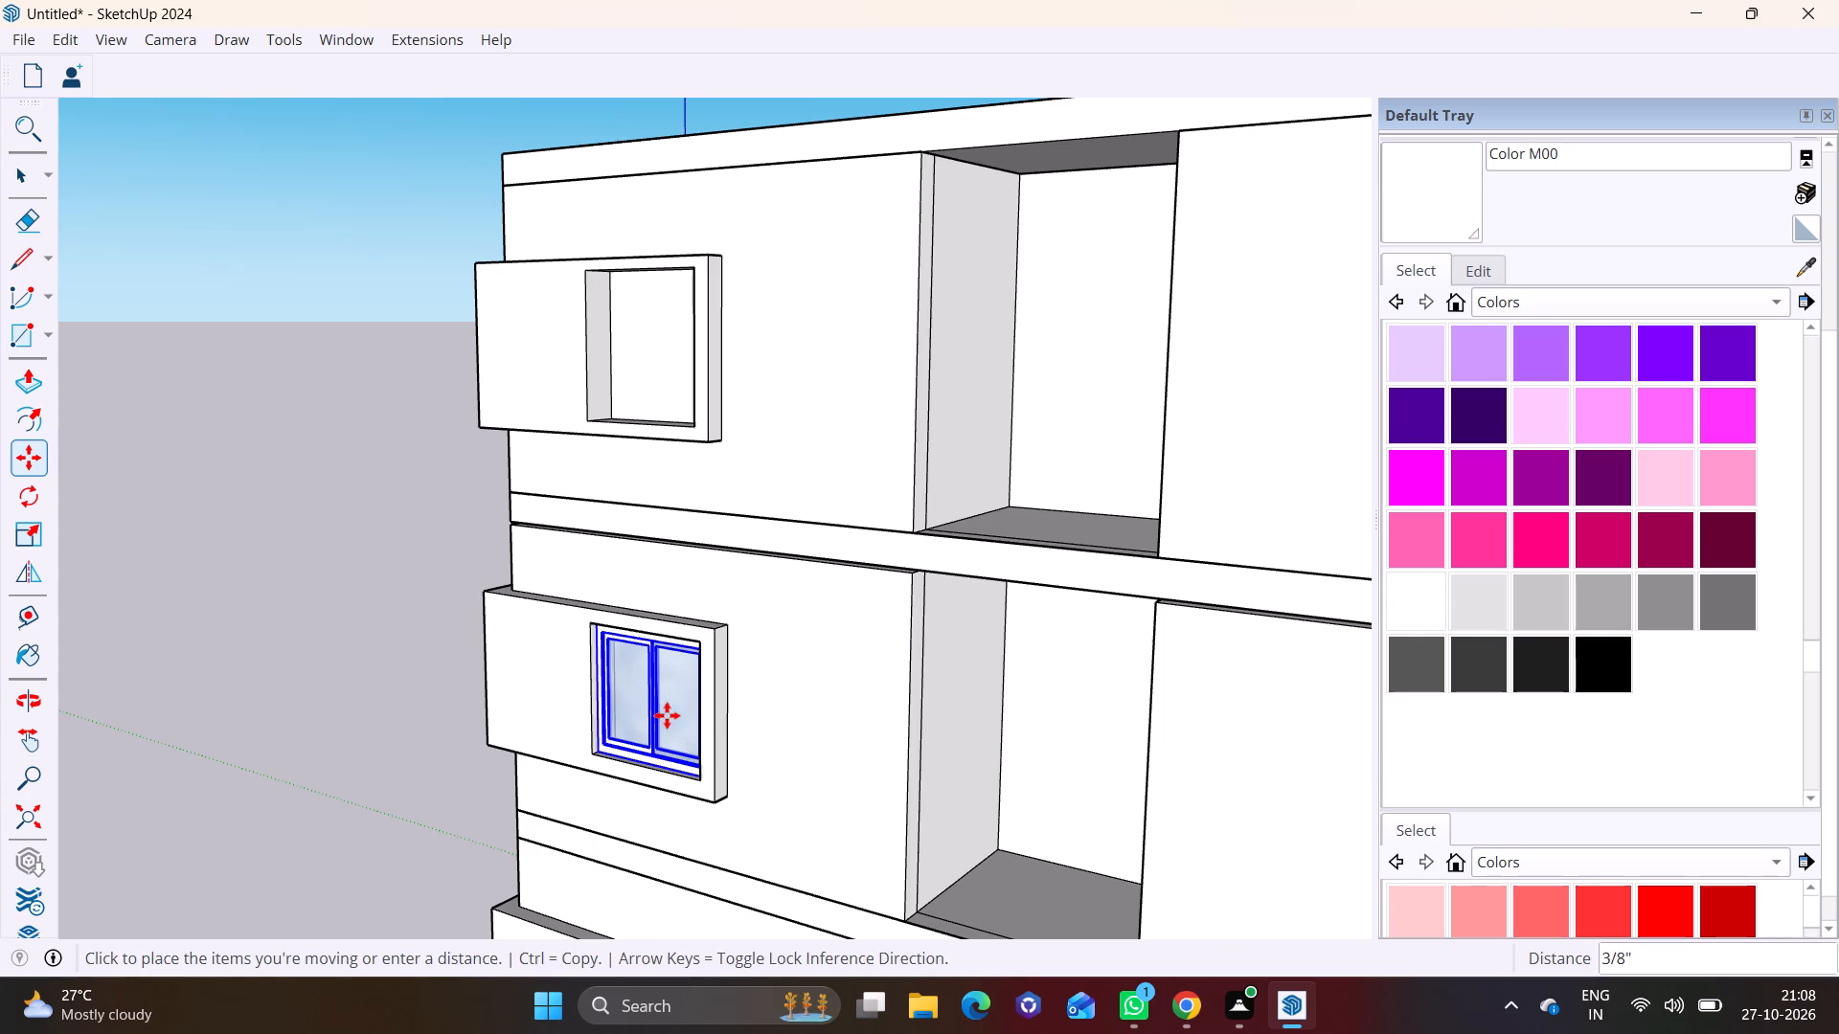
pyautogui.keyDown('shift'); pyautogui.moveTo(659, 402); pyautogui.dragTo(676, 626, button='middle'); pyautogui.keyUp('shift')
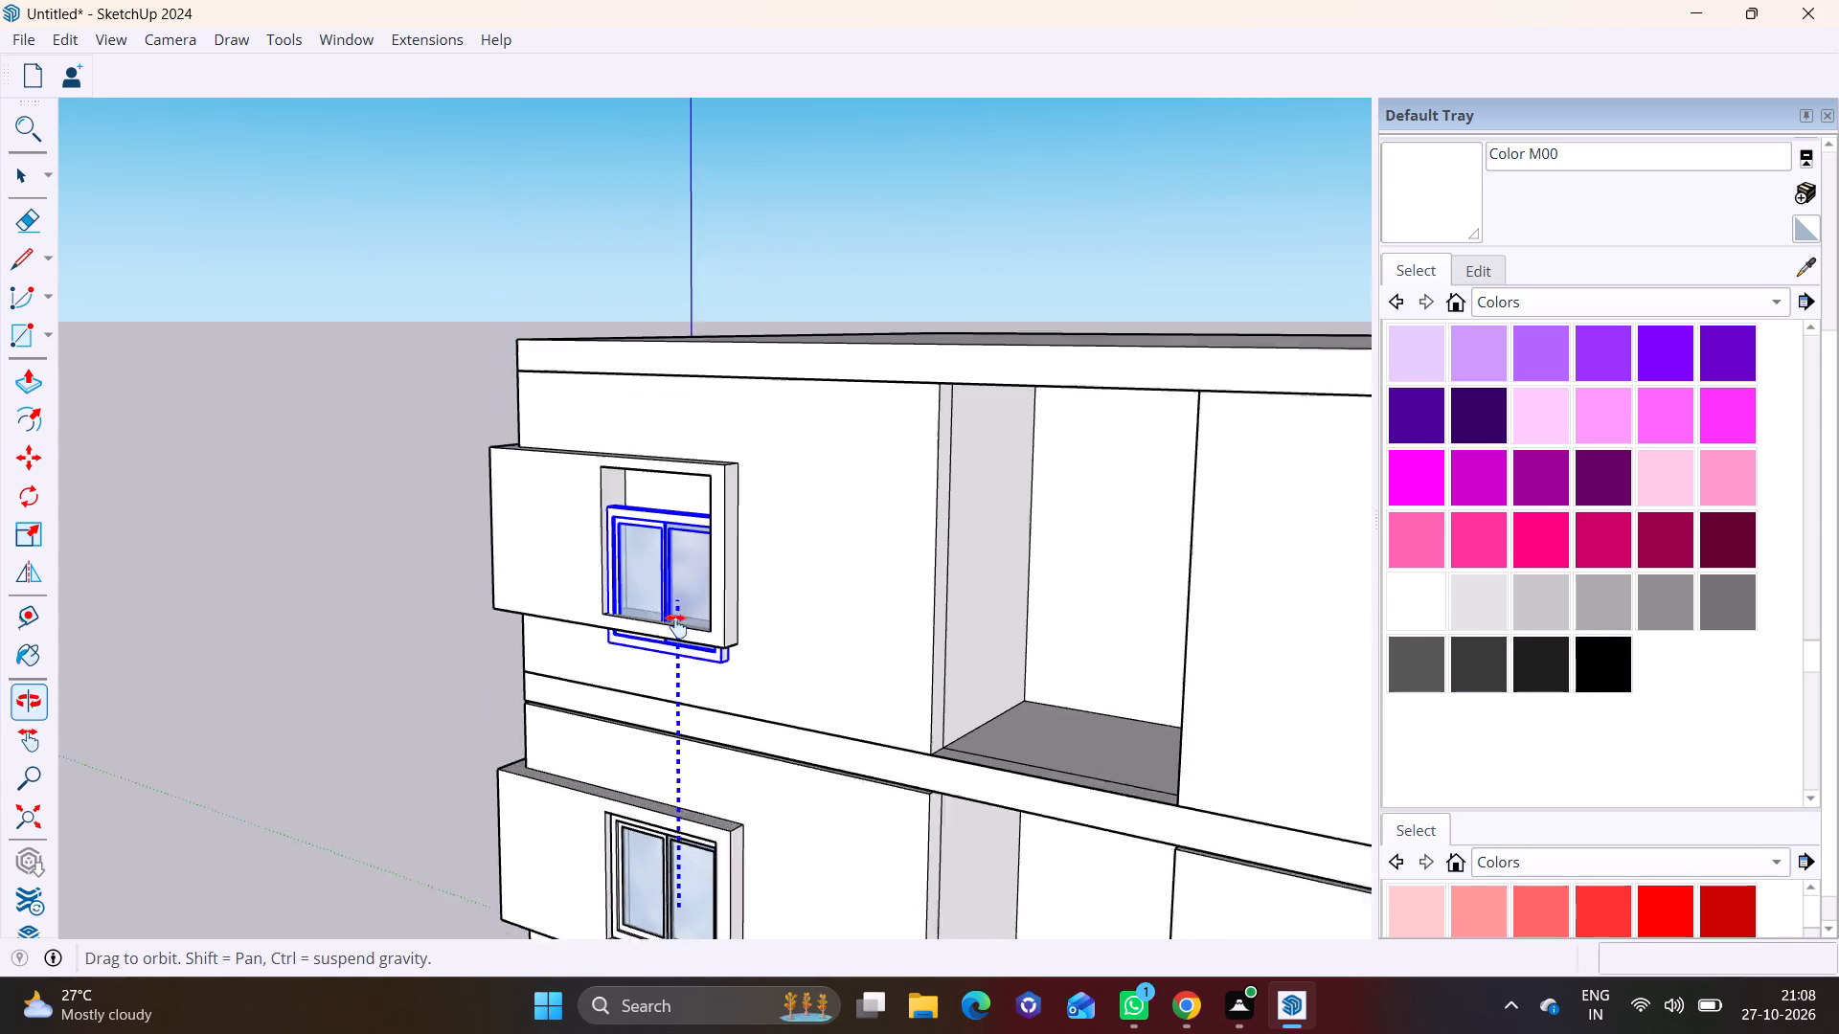
pyautogui.keyDown('shift'); pyautogui.moveTo(676, 626); pyautogui.dragTo(680, 688, button='middle'); pyautogui.keyUp('shift')
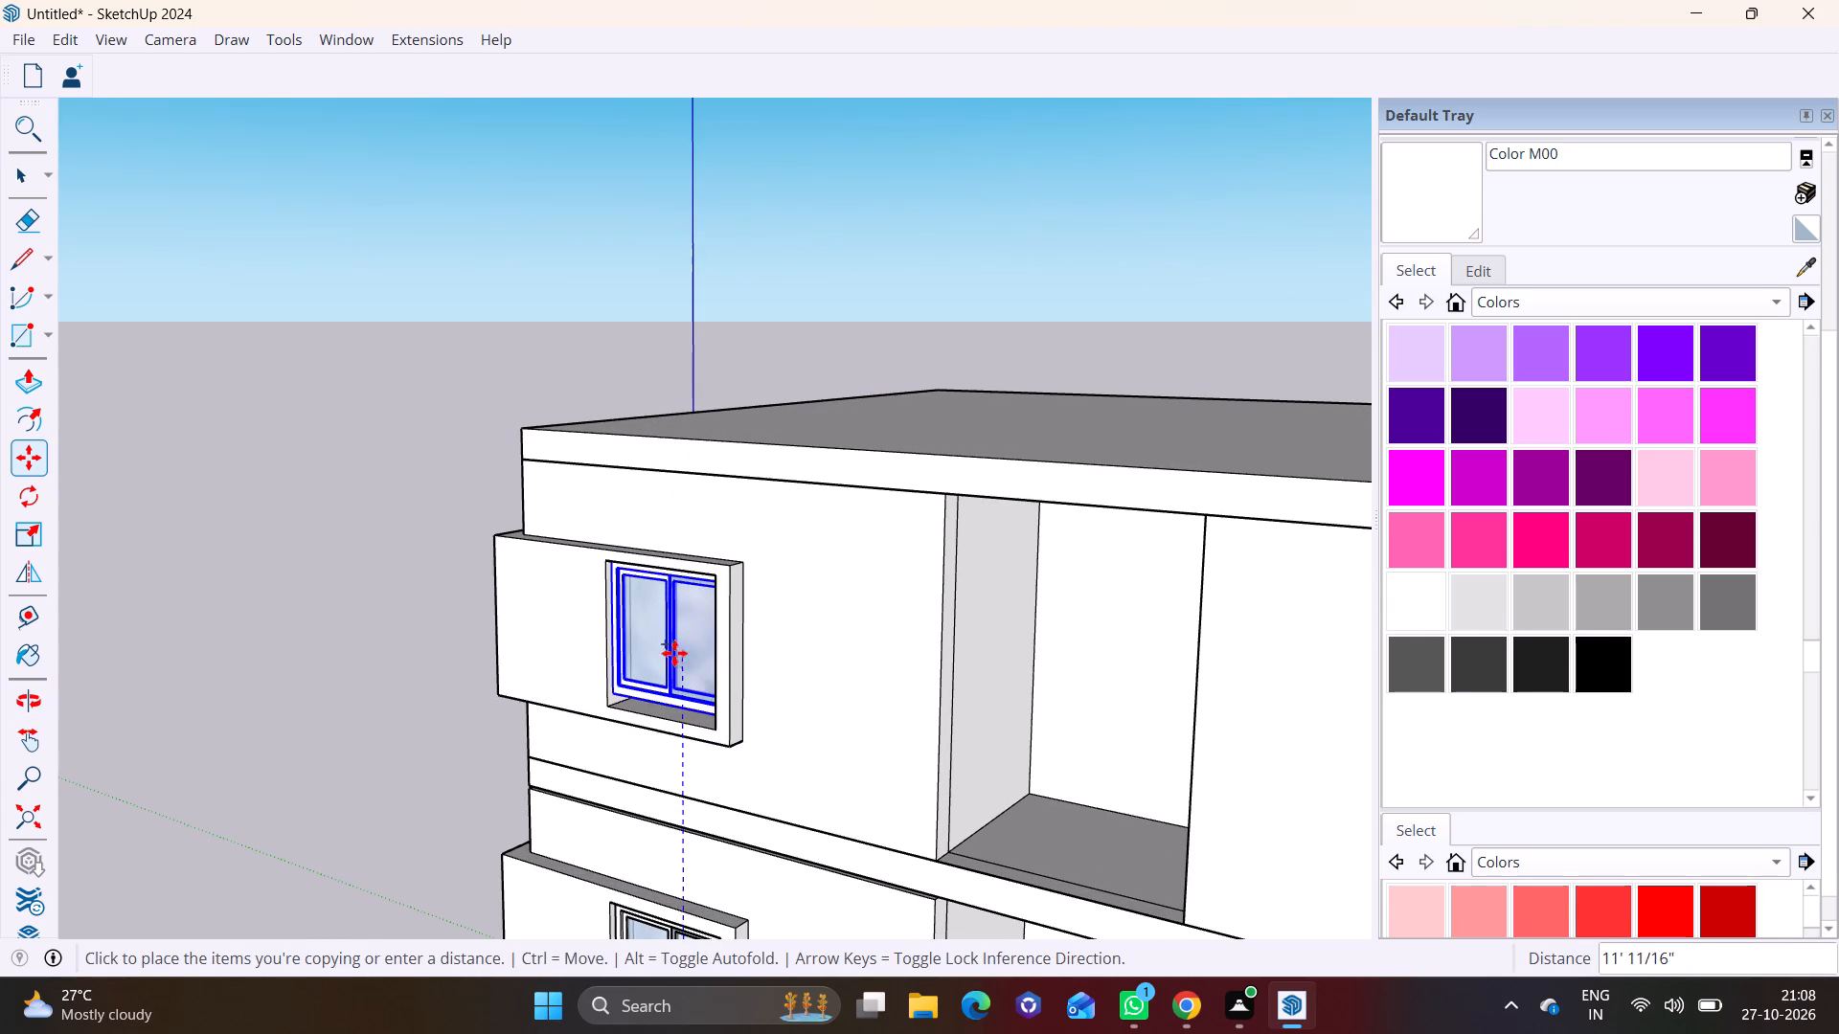
pyautogui.click(681, 653)
# Stretch the fifth-storey window downward in height to meet the bottom of its recess, then deselect it.
pyautogui.scroll(6, 652, 653)
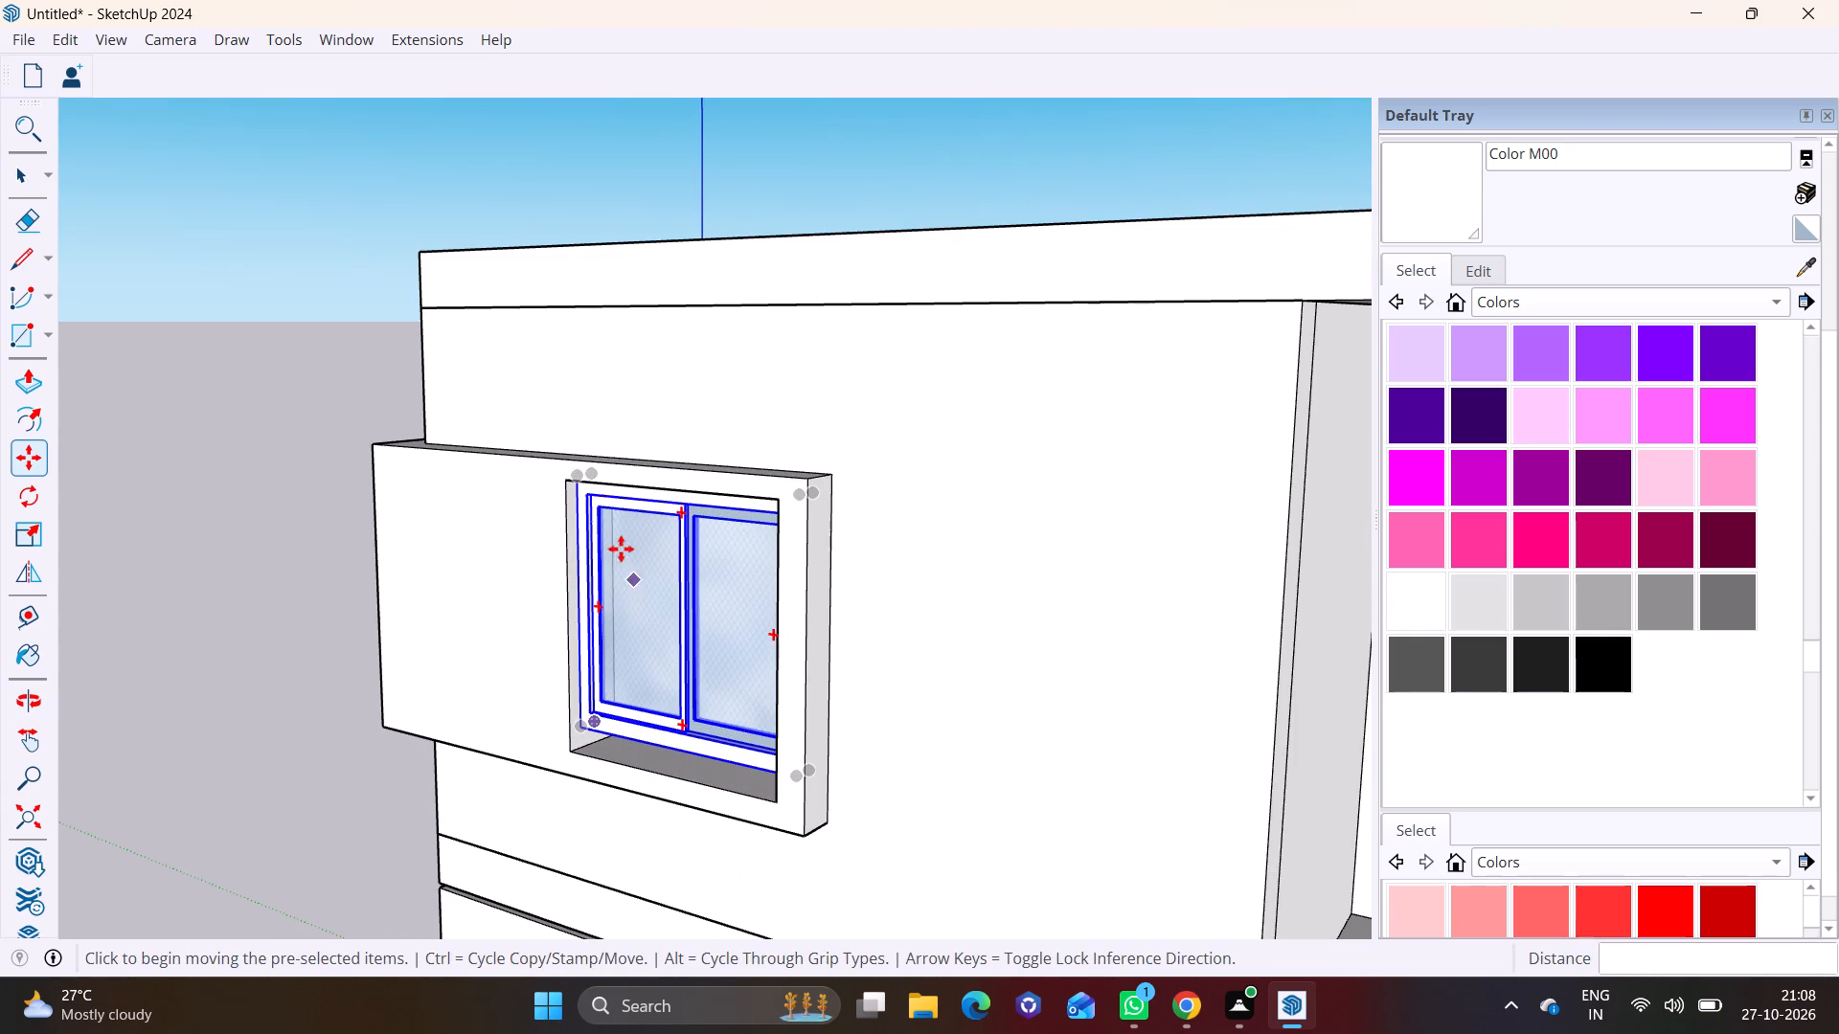
pyautogui.moveTo(692, 657); pyautogui.dragTo(778, 548, button='middle')
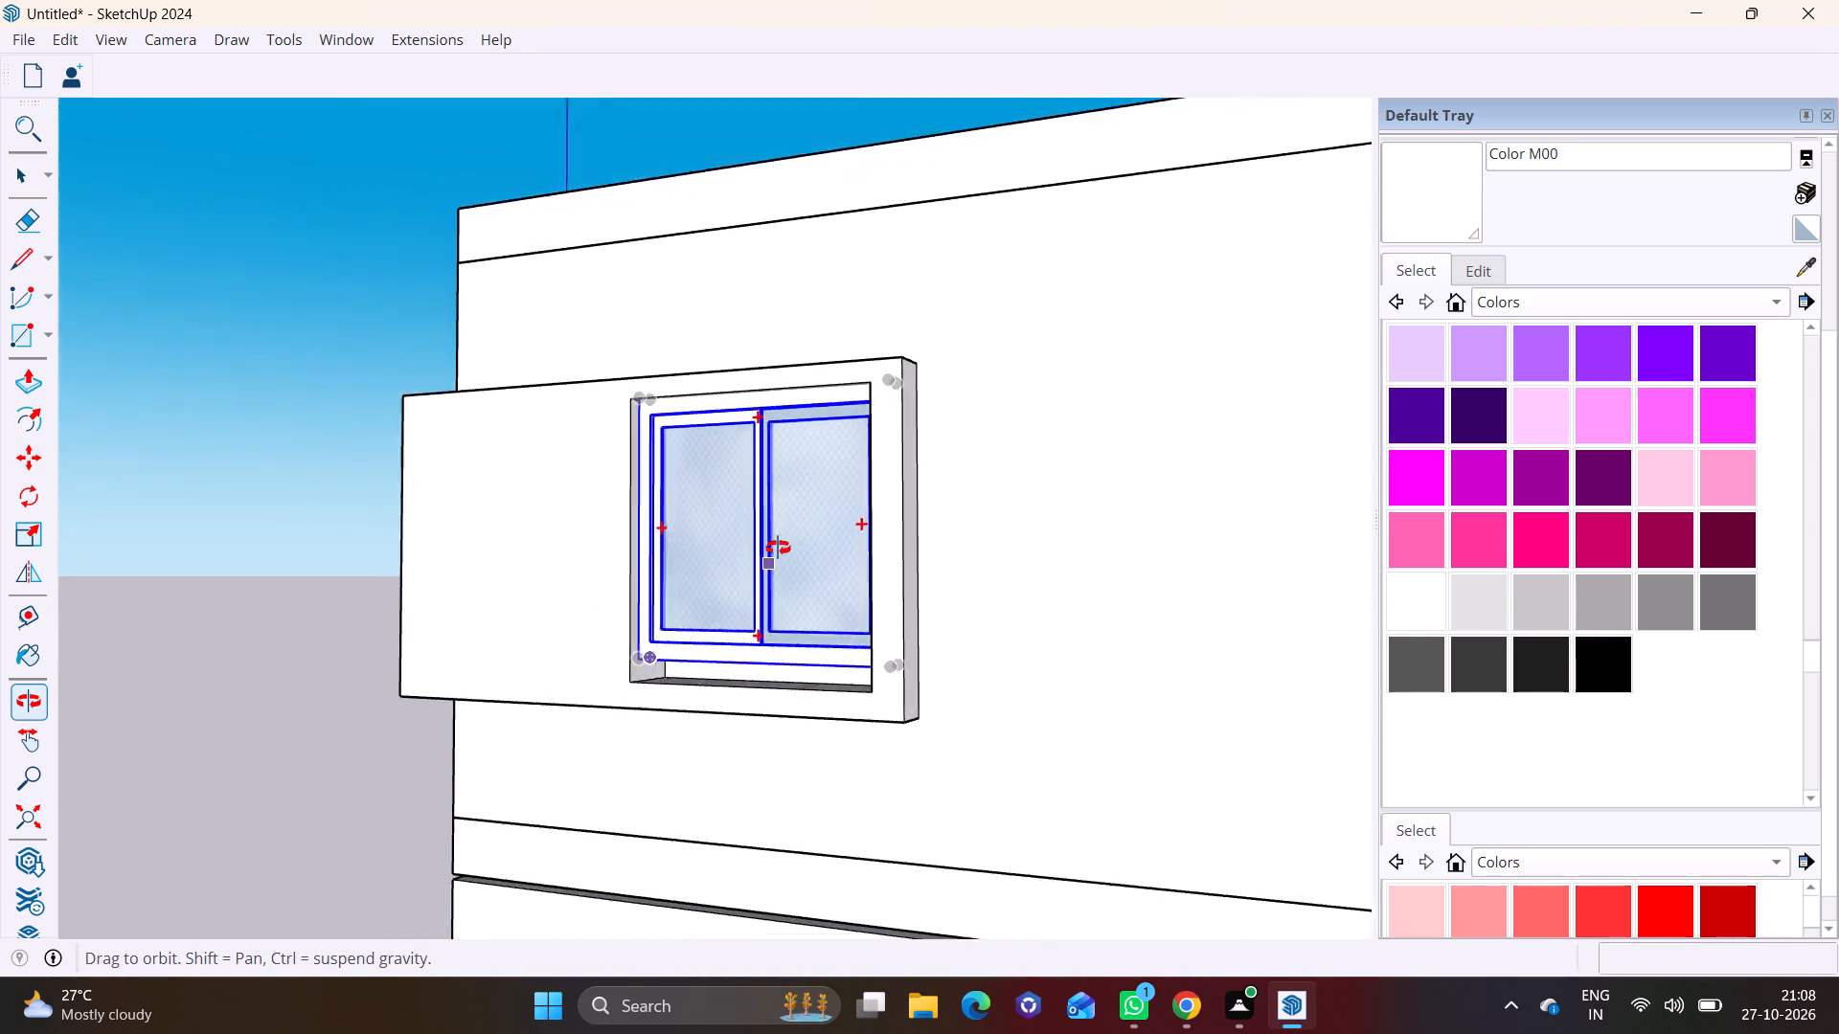
pyautogui.moveTo(778, 548); pyautogui.dragTo(799, 571, button='middle')
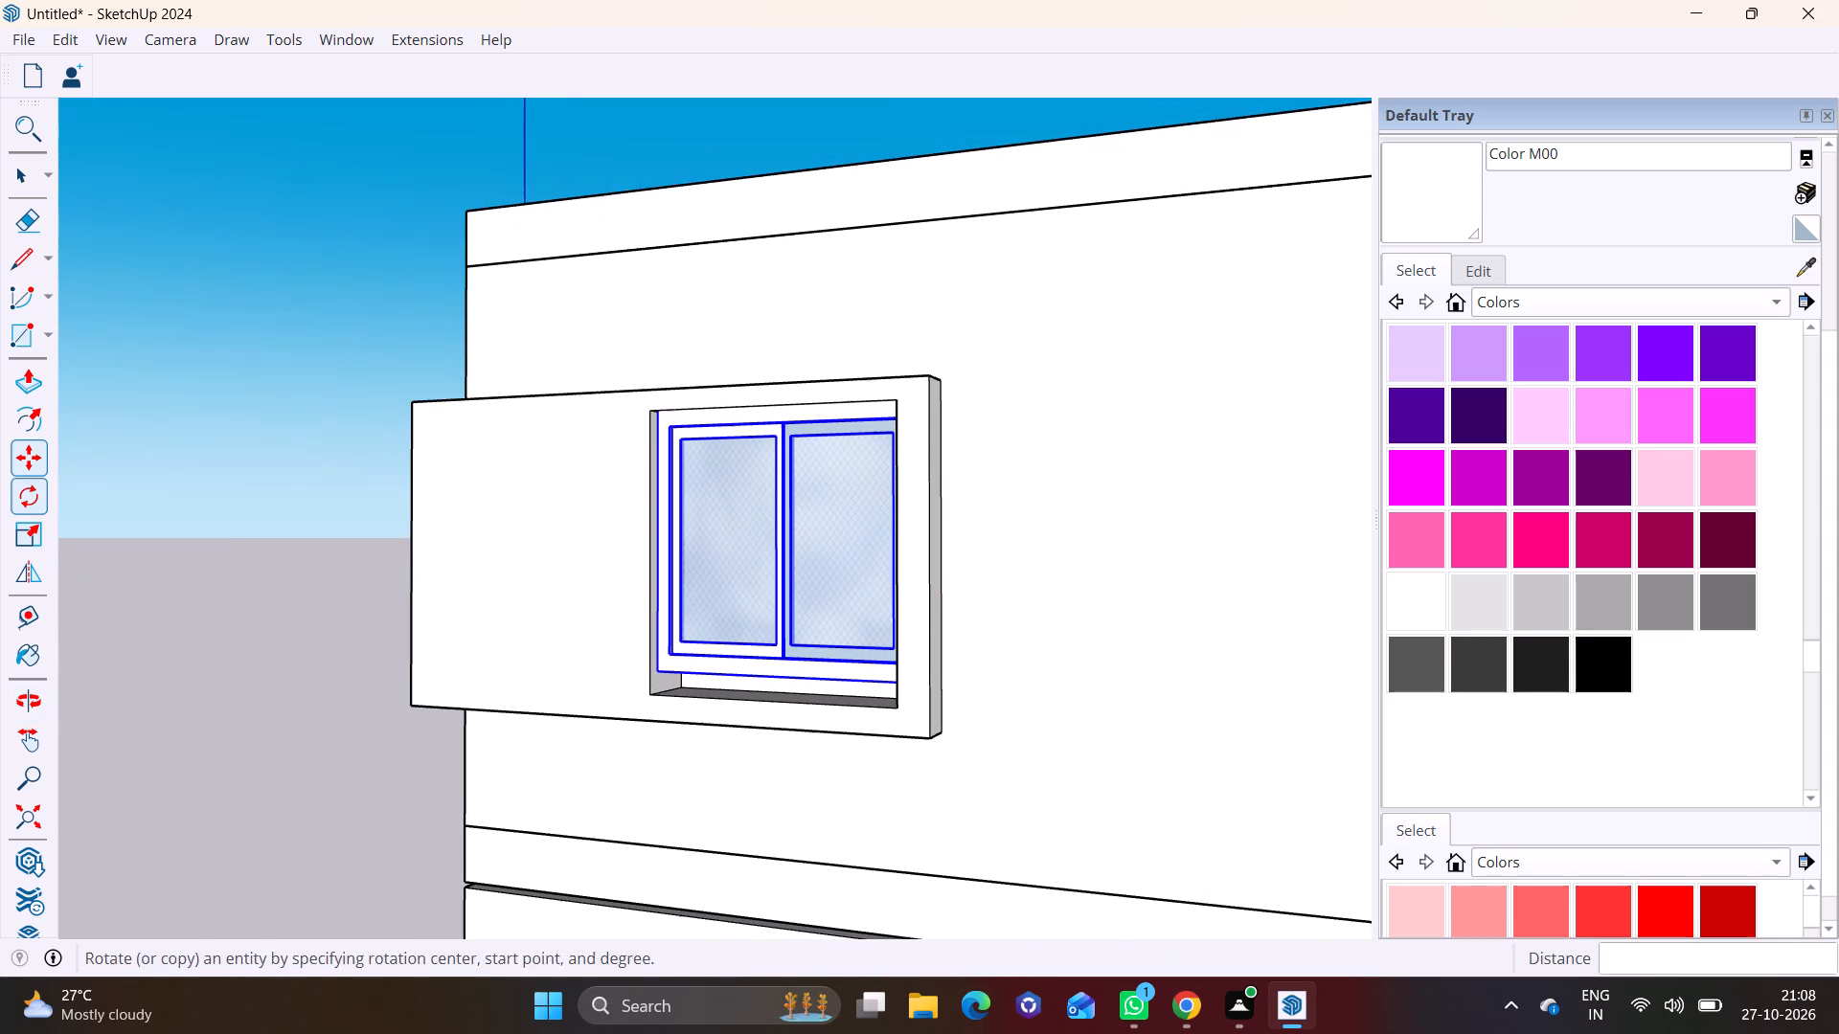
pyautogui.click(37, 538)
pyautogui.moveTo(816, 709); pyautogui.dragTo(785, 576, button='middle')
pyautogui.scroll(7, 776, 570)
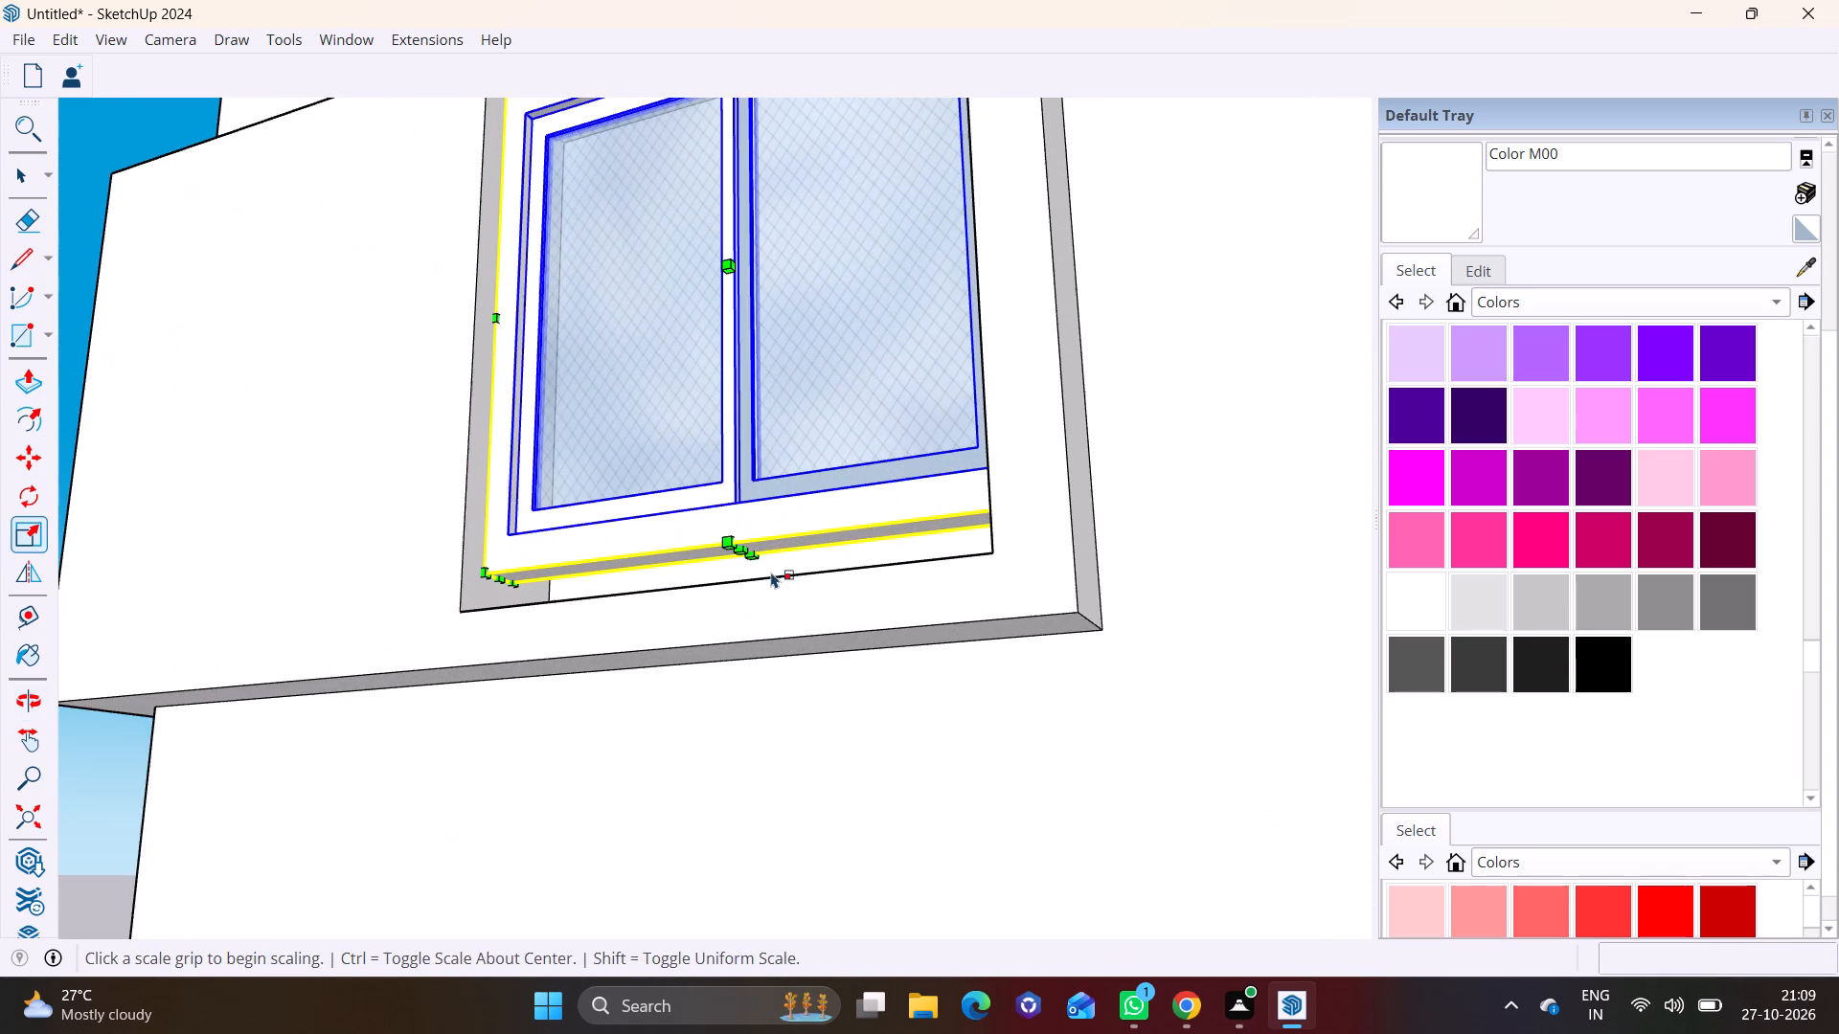
pyautogui.click(748, 547)
pyautogui.click(748, 580)
pyautogui.scroll(-2, 792, 506)
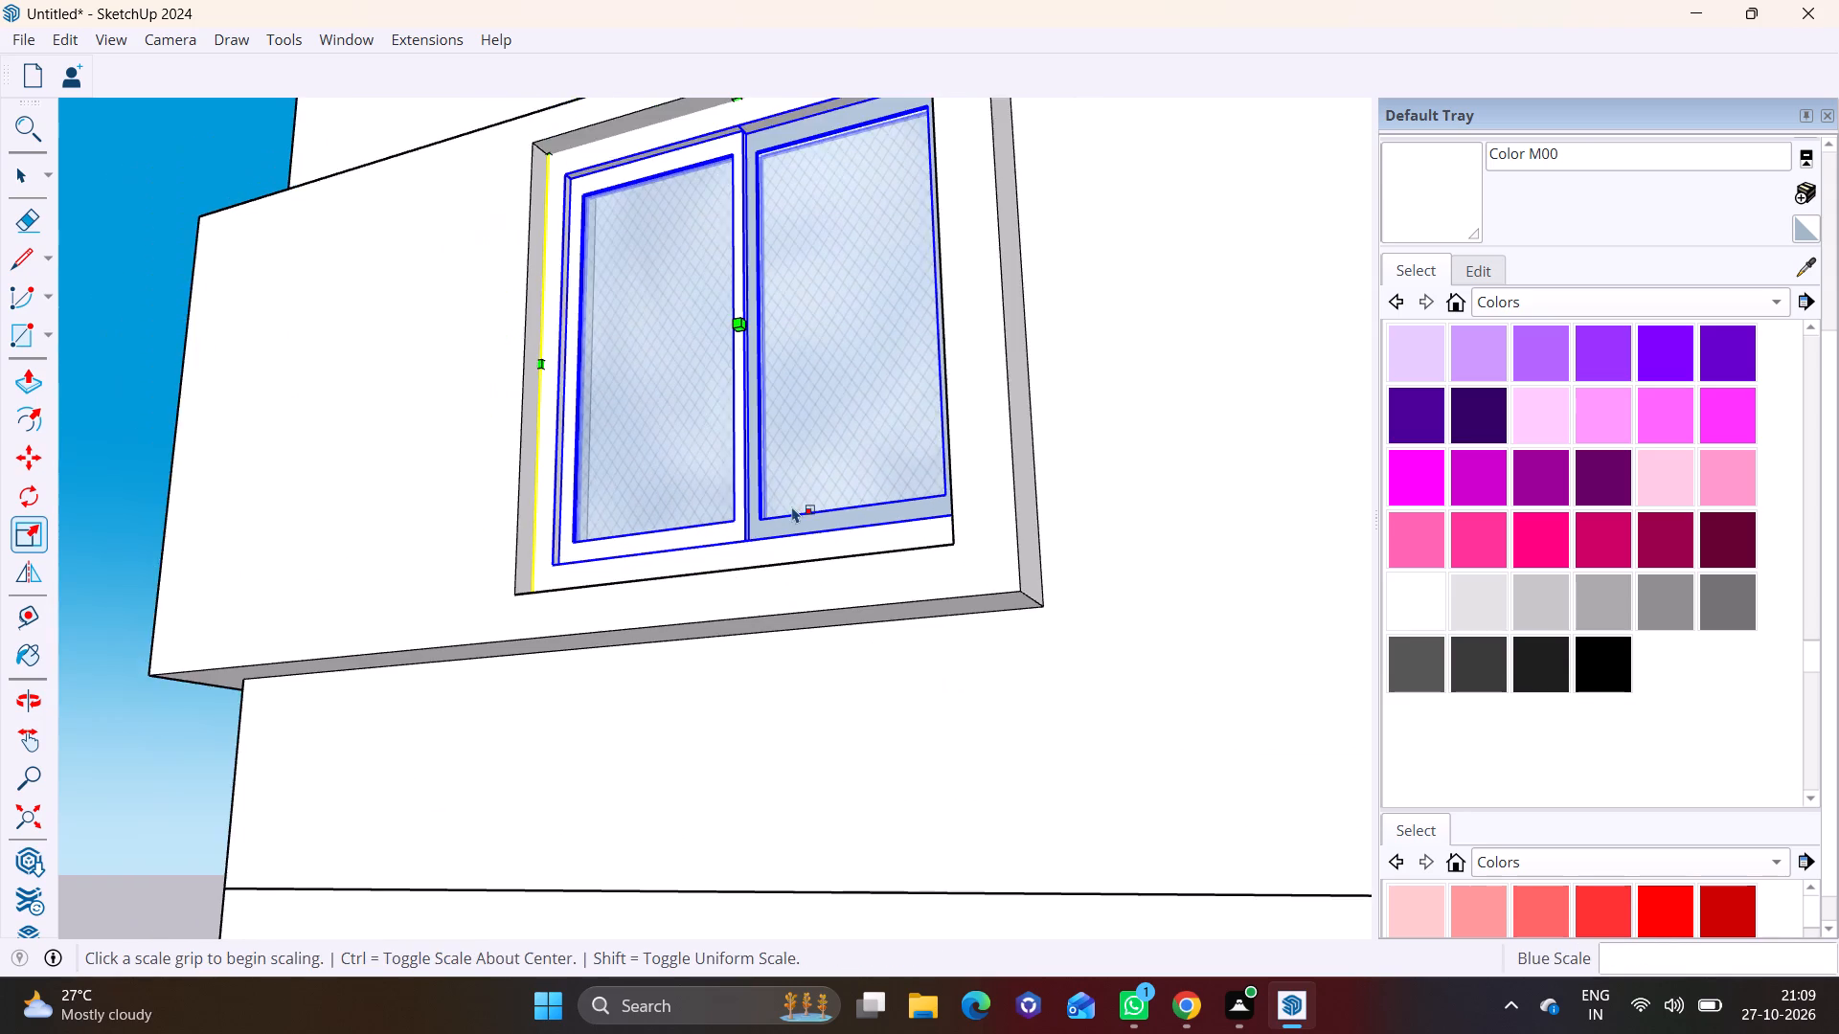
pyautogui.scroll(-1, 792, 506)
pyautogui.moveTo(793, 506); pyautogui.dragTo(1048, 747, button='middle')
pyautogui.scroll(-7, 742, 668)
pyautogui.moveTo(809, 677); pyautogui.dragTo(657, 579, button='middle')
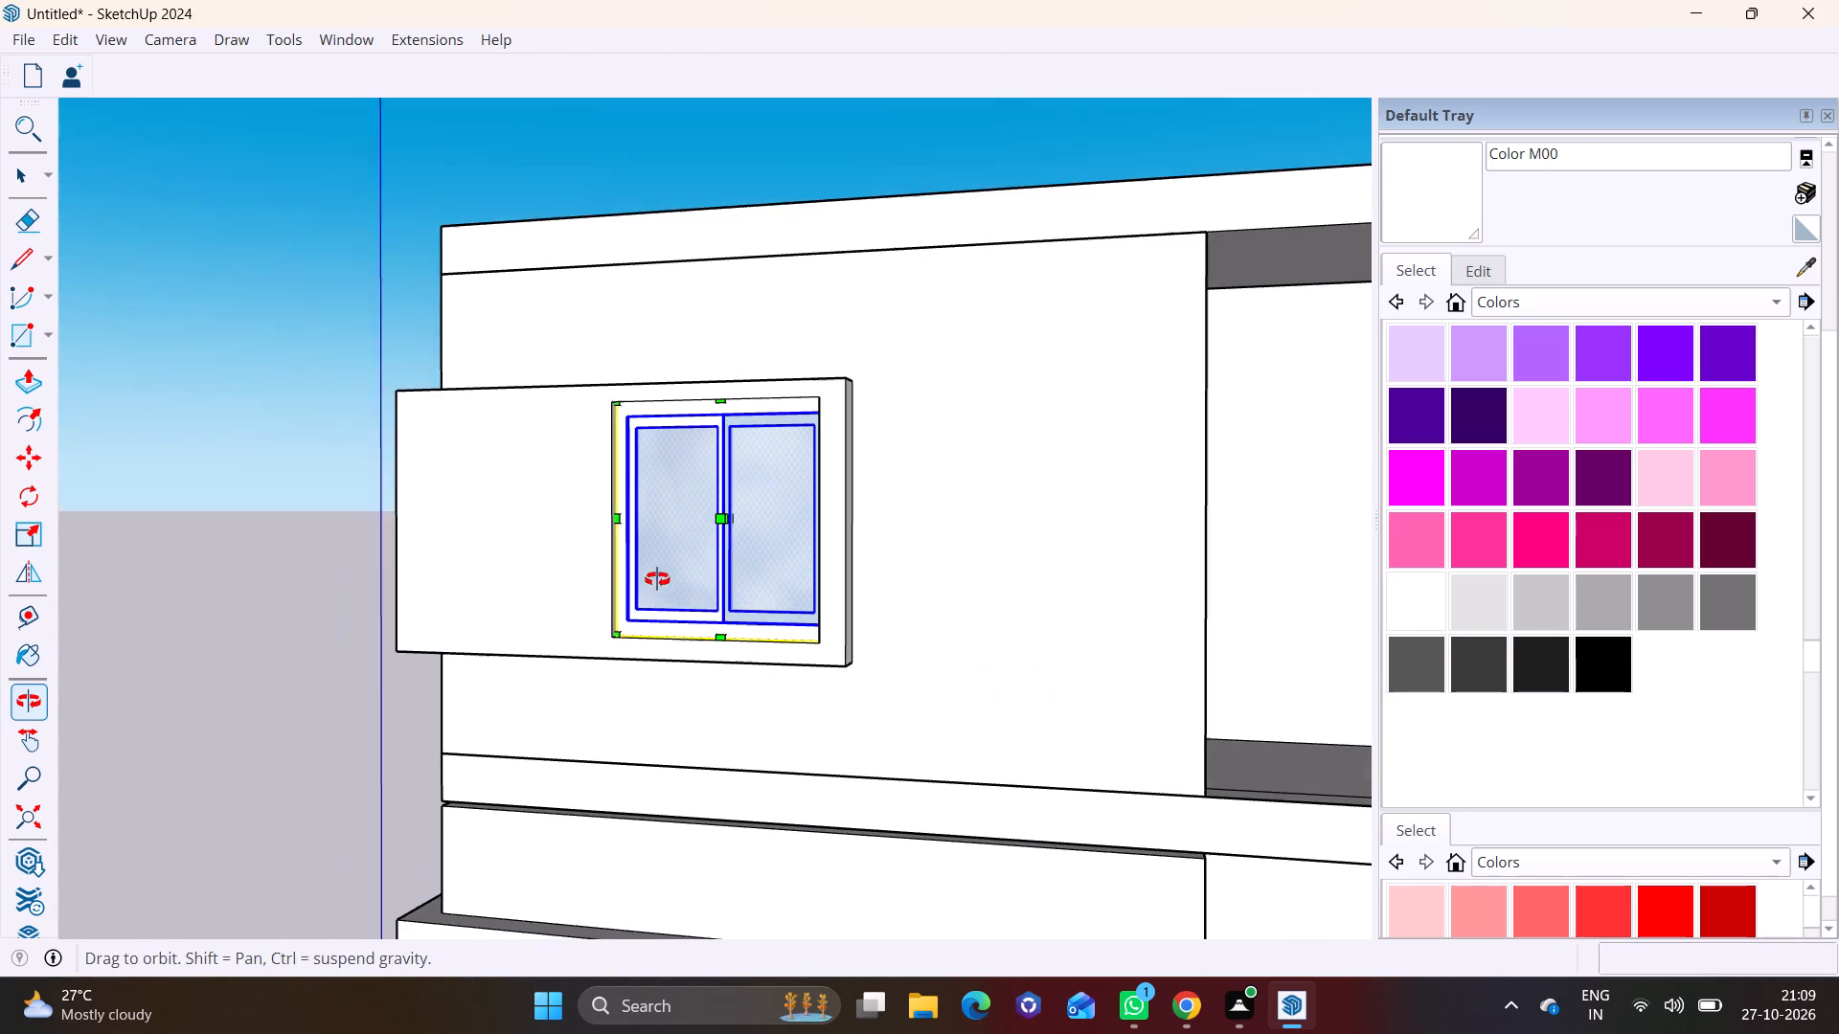
pyautogui.moveTo(657, 579); pyautogui.dragTo(650, 576, button='middle')
pyautogui.press('space')
pyautogui.click(519, 602)
pyautogui.scroll(-11, 602, 552)
# Copy the third-storey window about 34' 9/16" away onto the building's flat roof.
pyautogui.keyDown('shift'); pyautogui.moveTo(794, 820); pyautogui.dragTo(848, 561, button='middle'); pyautogui.keyUp('shift')
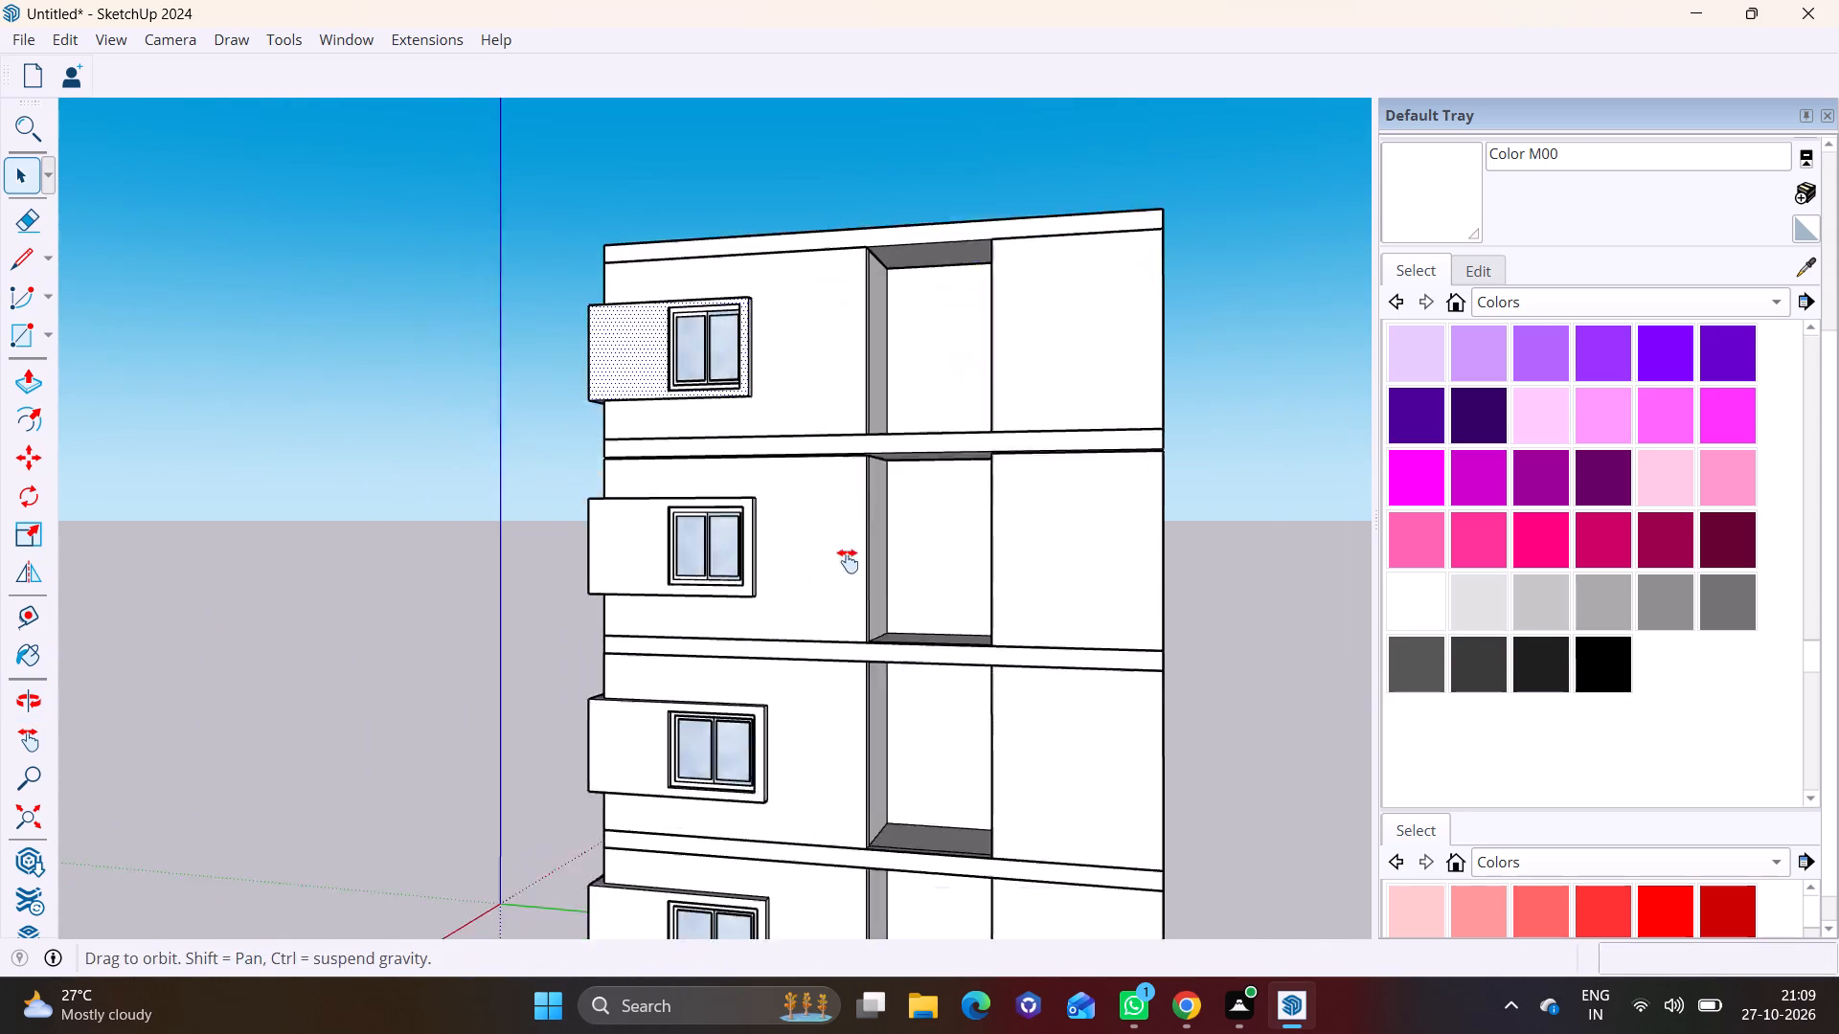
pyautogui.keyDown('shift'); pyautogui.moveTo(848, 561); pyautogui.dragTo(851, 536, button='middle'); pyautogui.keyUp('shift')
pyautogui.moveTo(814, 619); pyautogui.dragTo(1069, 596, button='middle')
pyautogui.click(812, 693)
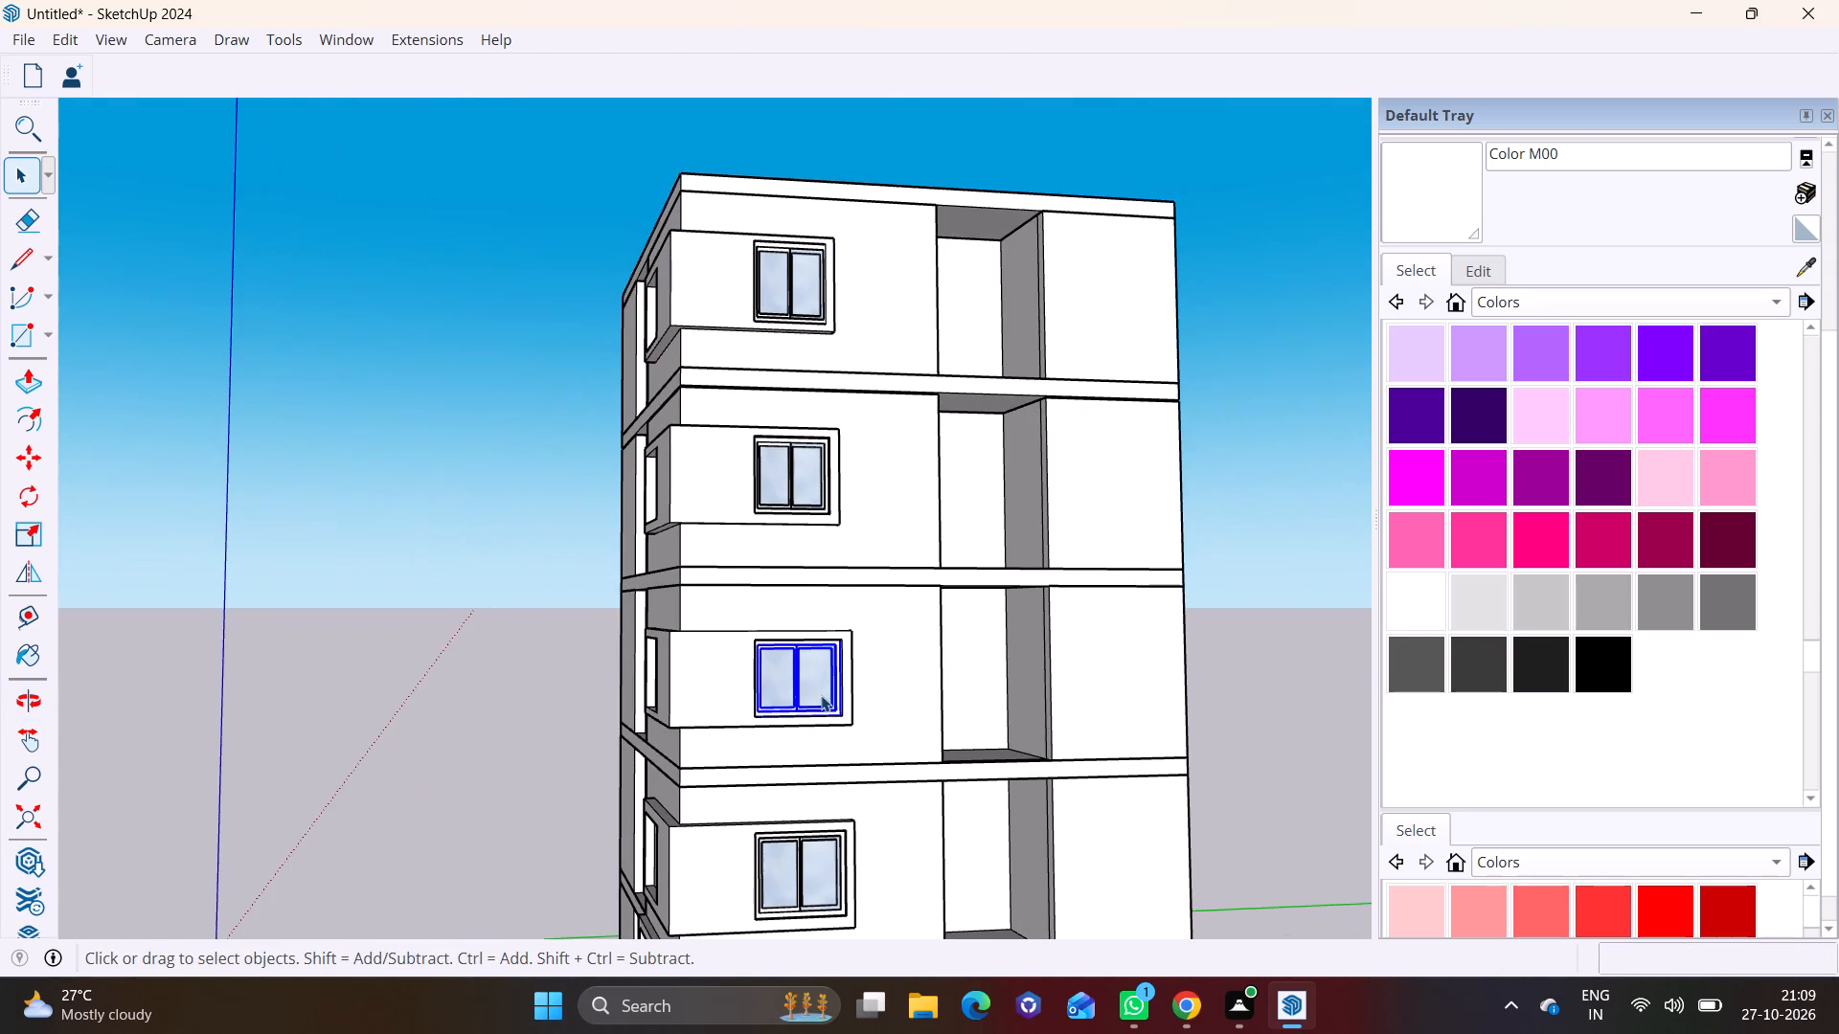
pyautogui.press('m')
pyautogui.click(812, 695)
pyautogui.keyDown('shift'); pyautogui.moveTo(633, 691); pyautogui.dragTo(806, 926, button='middle'); pyautogui.keyUp('shift')
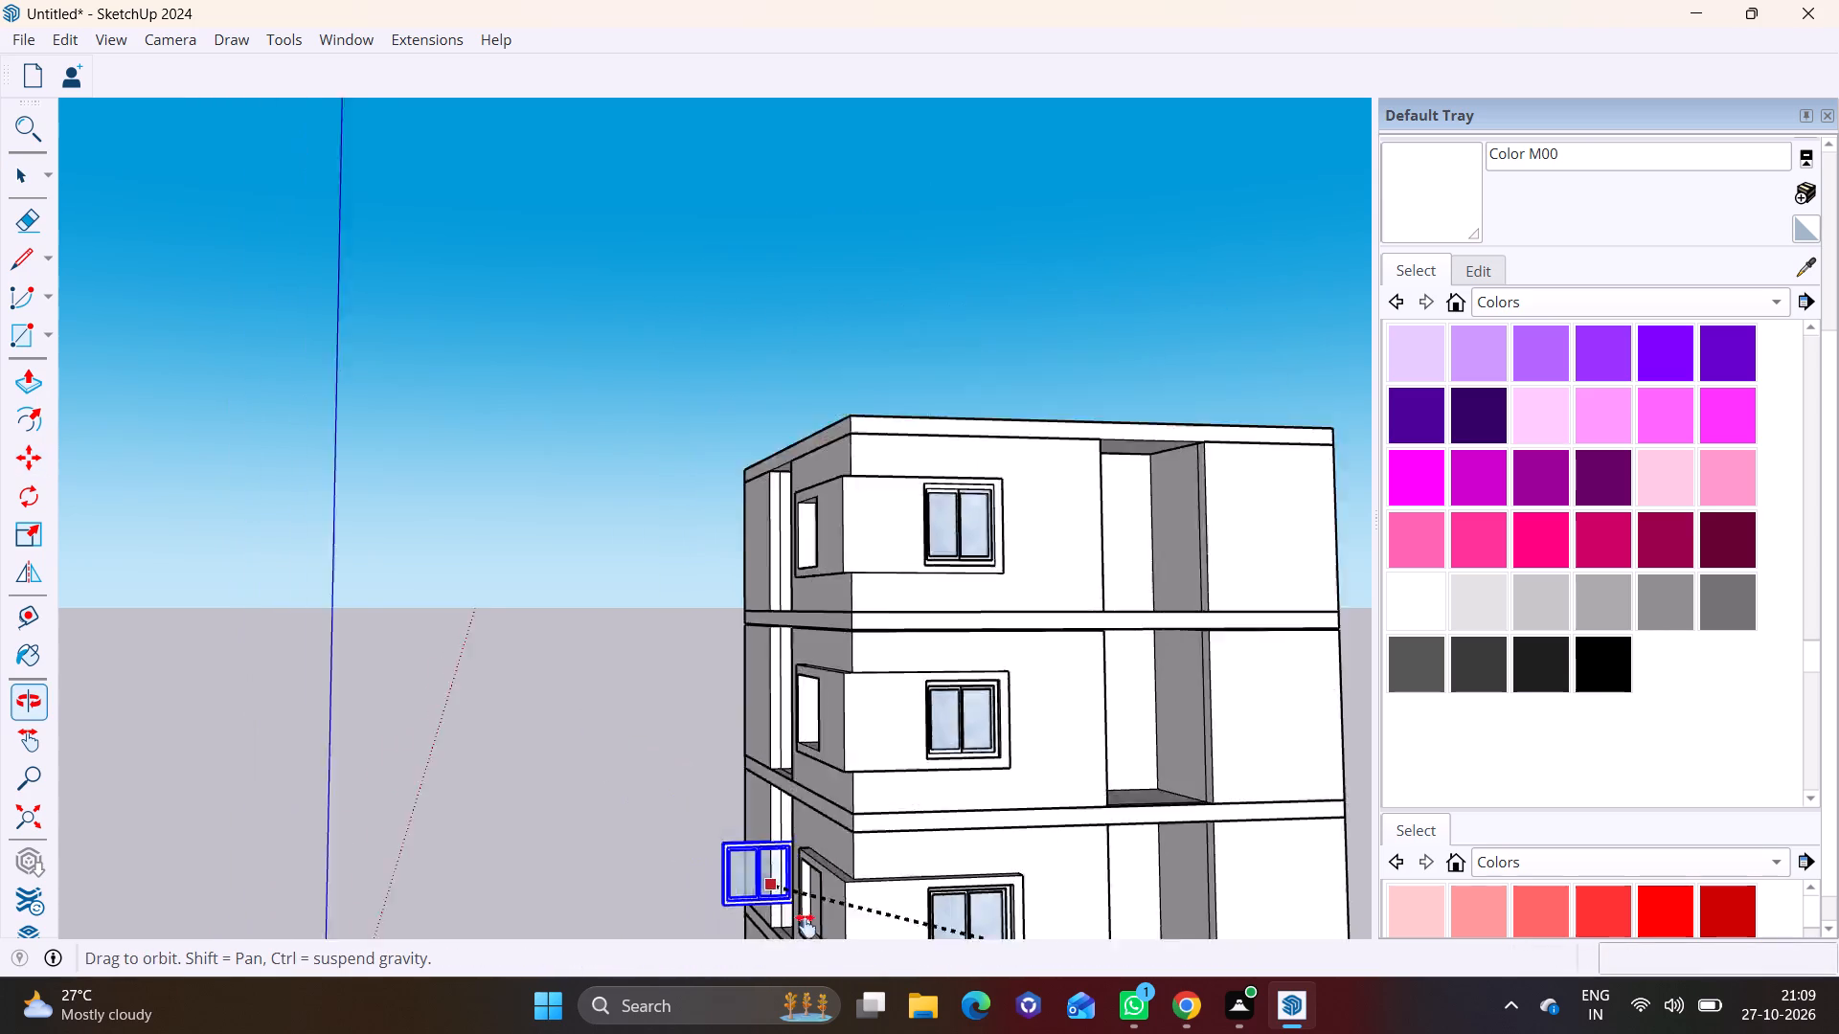
pyautogui.keyDown('shift'); pyautogui.moveTo(806, 926); pyautogui.dragTo(878, 883, button='middle'); pyautogui.keyUp('shift')
pyautogui.moveTo(961, 531); pyautogui.dragTo(932, 802, button='middle')
pyautogui.click(1036, 437)
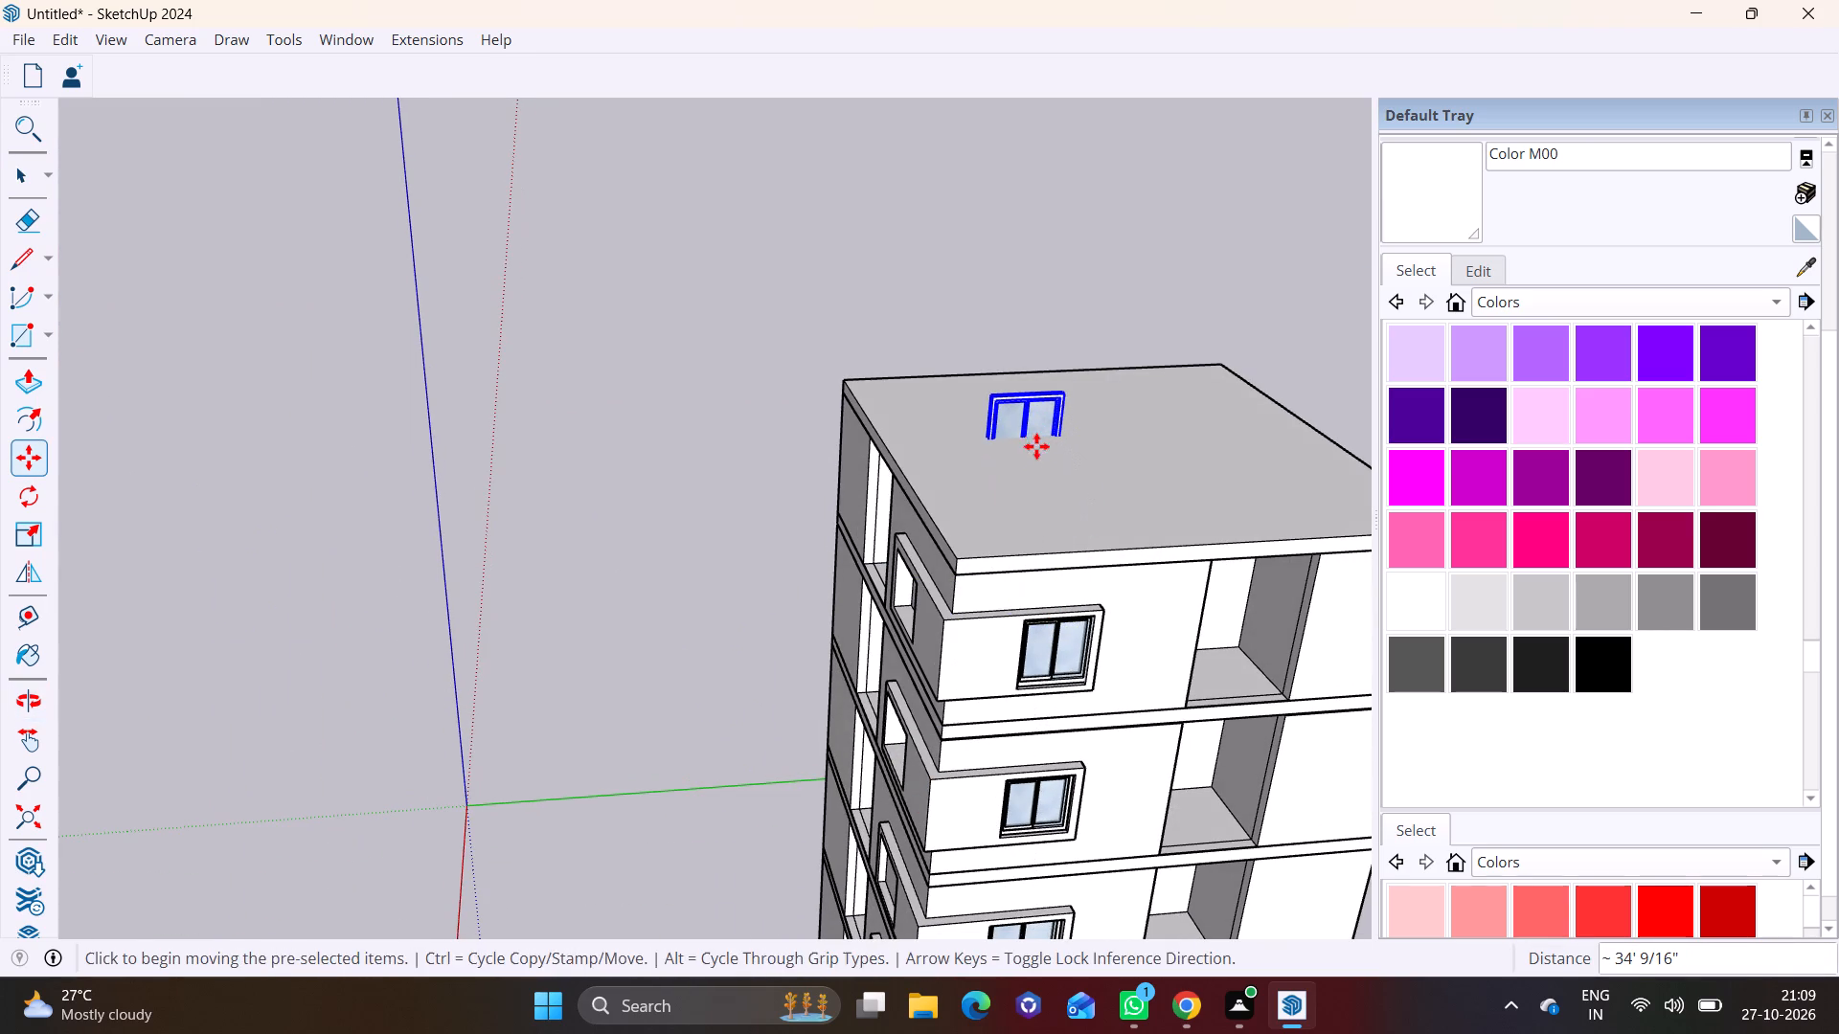
# Reposition the window copy so it stands higher above the roof surface.
pyautogui.keyDown('shift'); pyautogui.moveTo(1042, 473); pyautogui.dragTo(974, 709, button='middle'); pyautogui.keyUp('shift')
pyautogui.moveTo(984, 691); pyautogui.dragTo(1004, 592, button='middle')
pyautogui.click(994, 601)
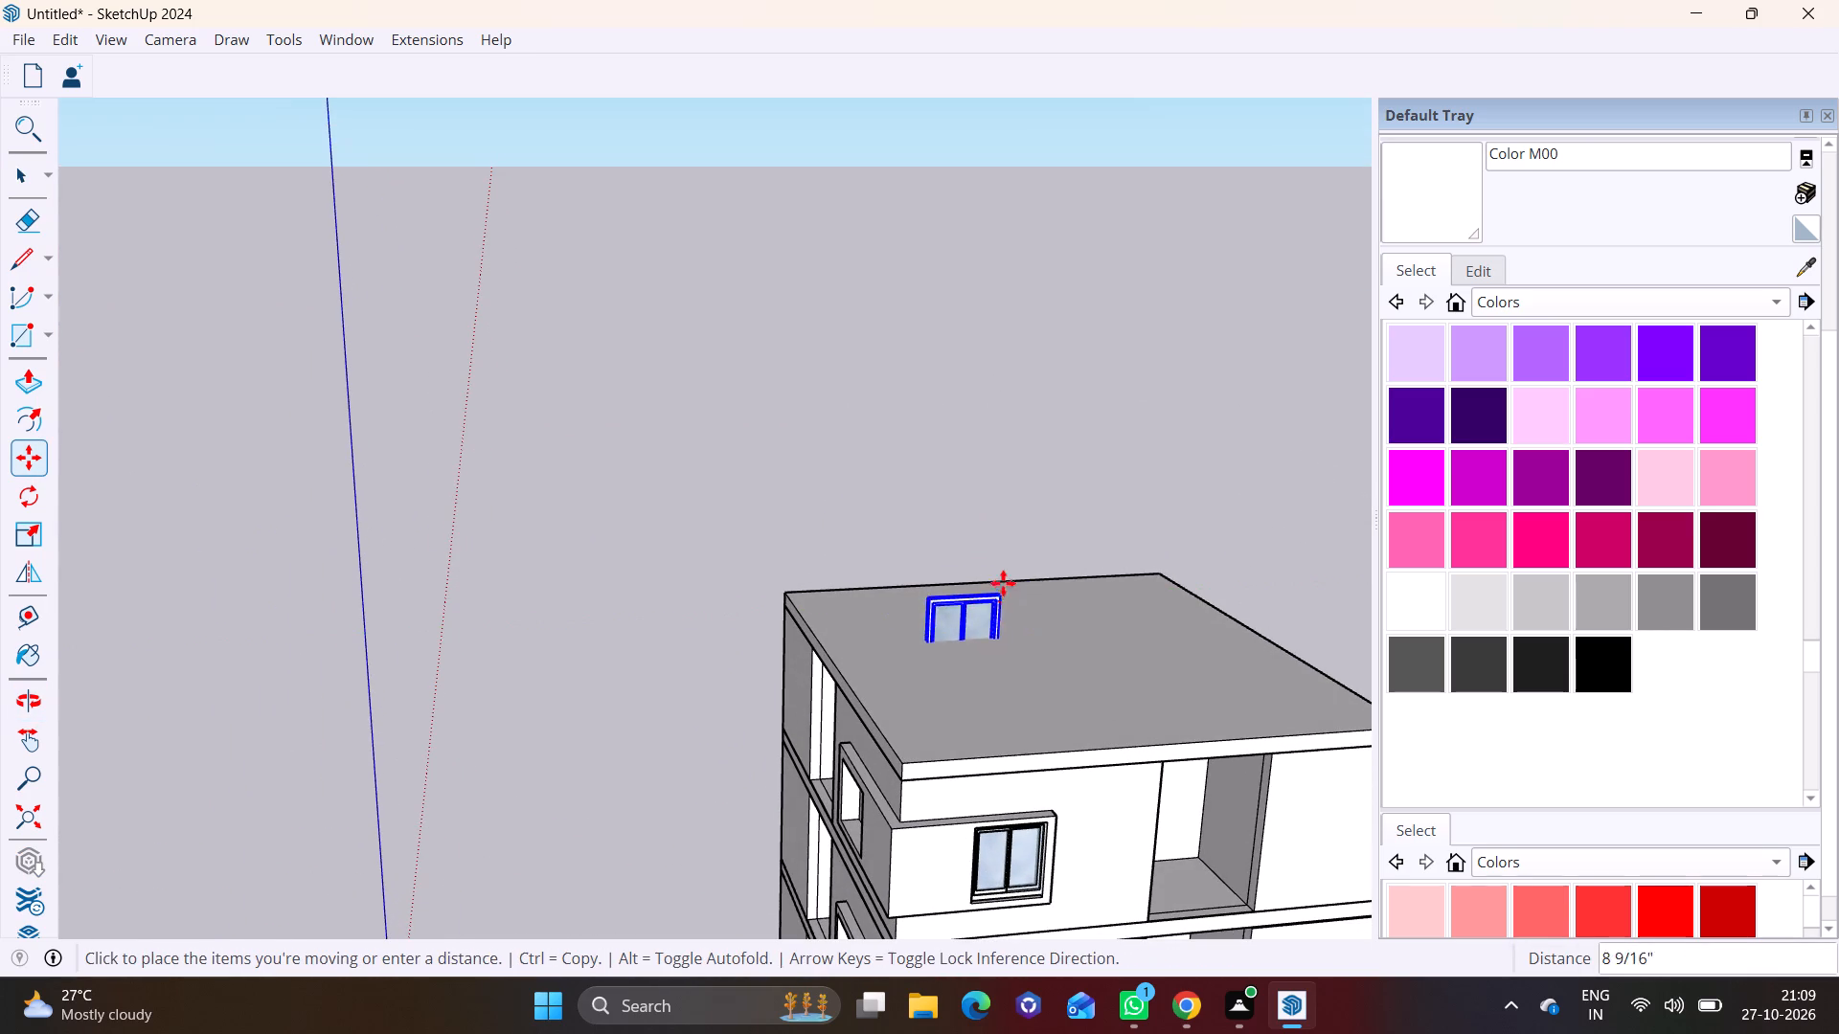
pyautogui.moveTo(1046, 616); pyautogui.dragTo(1026, 508, button='middle')
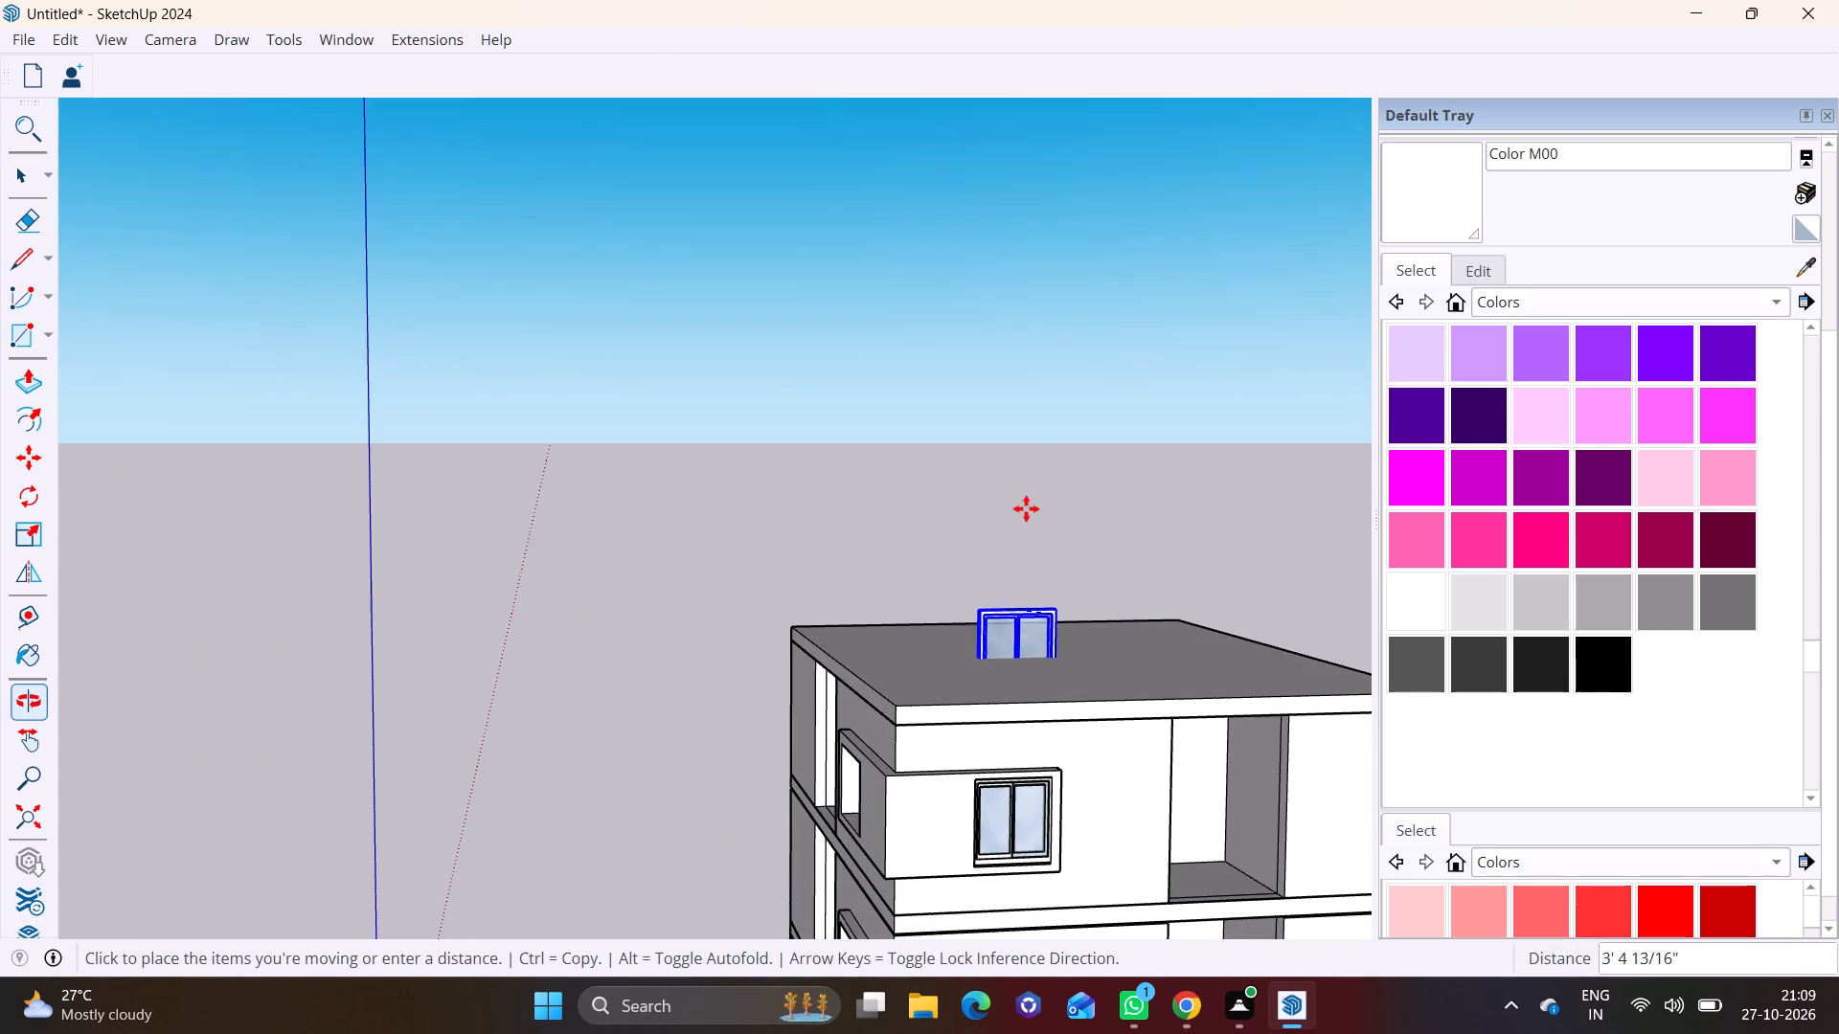
pyautogui.click(1052, 574)
# Rotate the window copy 90 degrees horizontally about a centre point on the roof, parallel to the adjoining side facade.
pyautogui.scroll(1, 1050, 636)
pyautogui.moveTo(1051, 653); pyautogui.dragTo(1020, 858, button='middle')
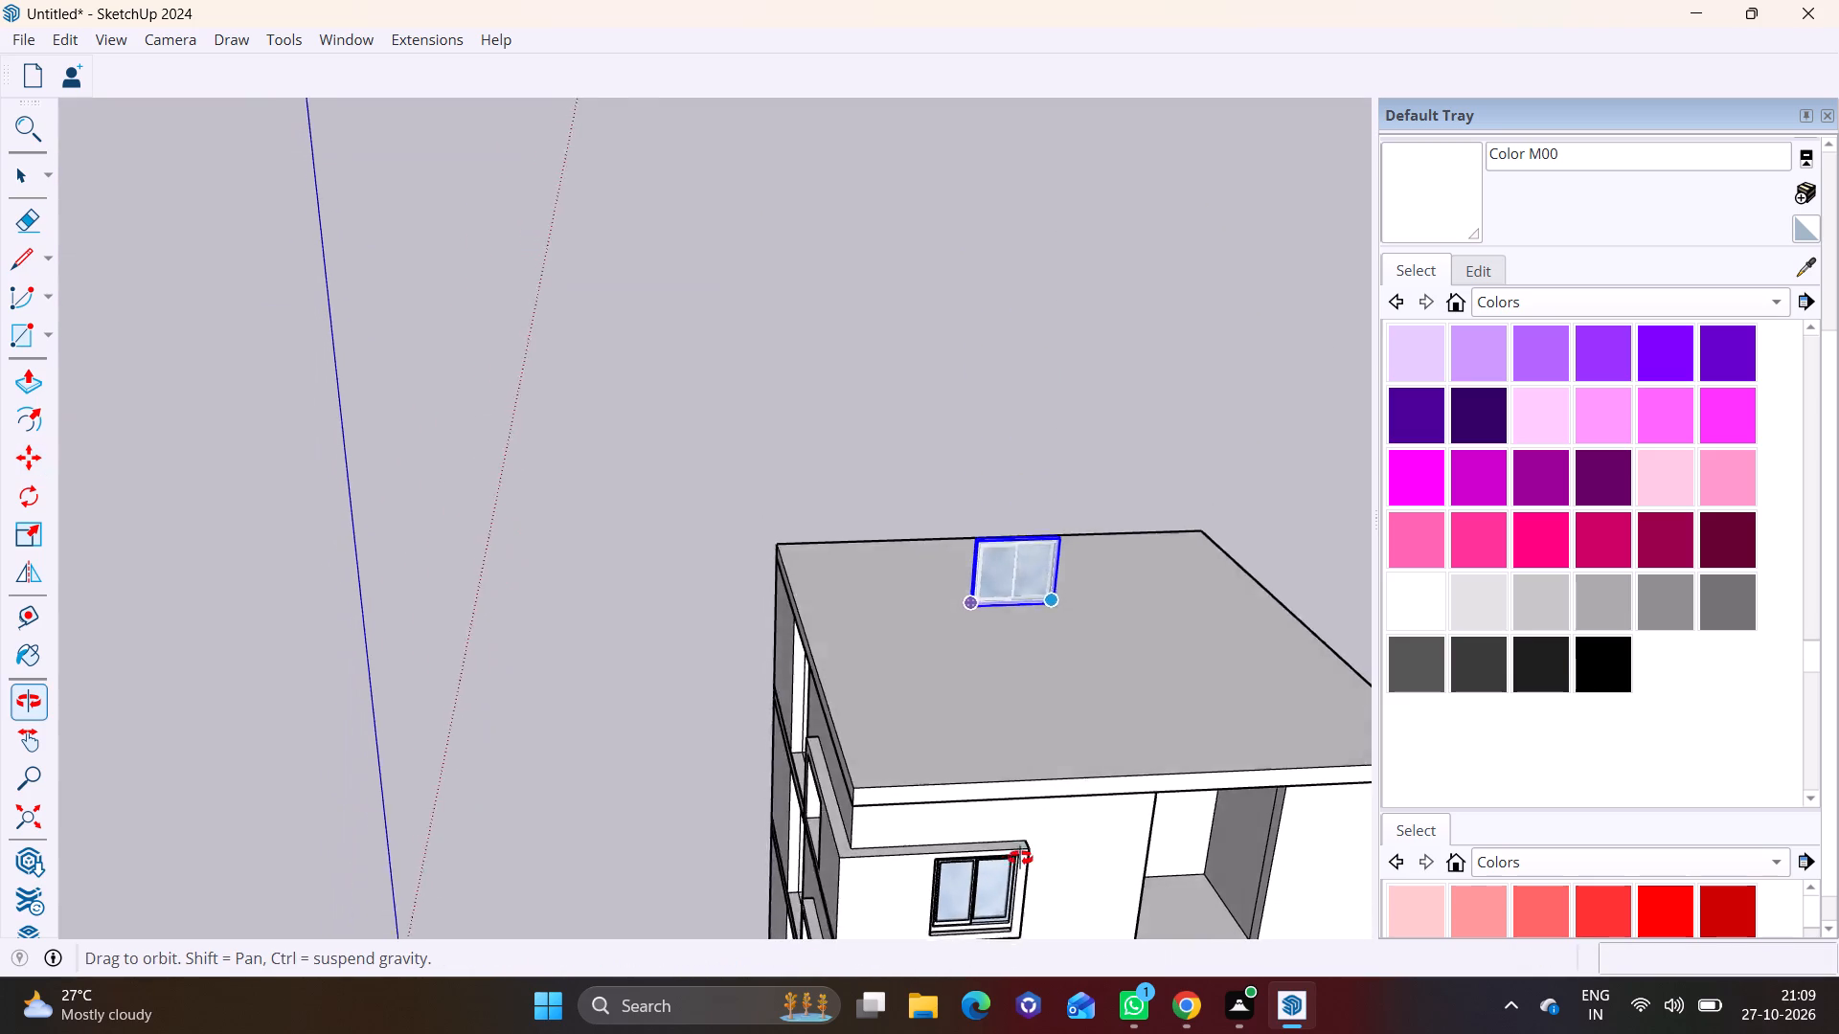
pyautogui.moveTo(1020, 858); pyautogui.dragTo(1007, 868, button='middle')
pyautogui.click(29, 494)
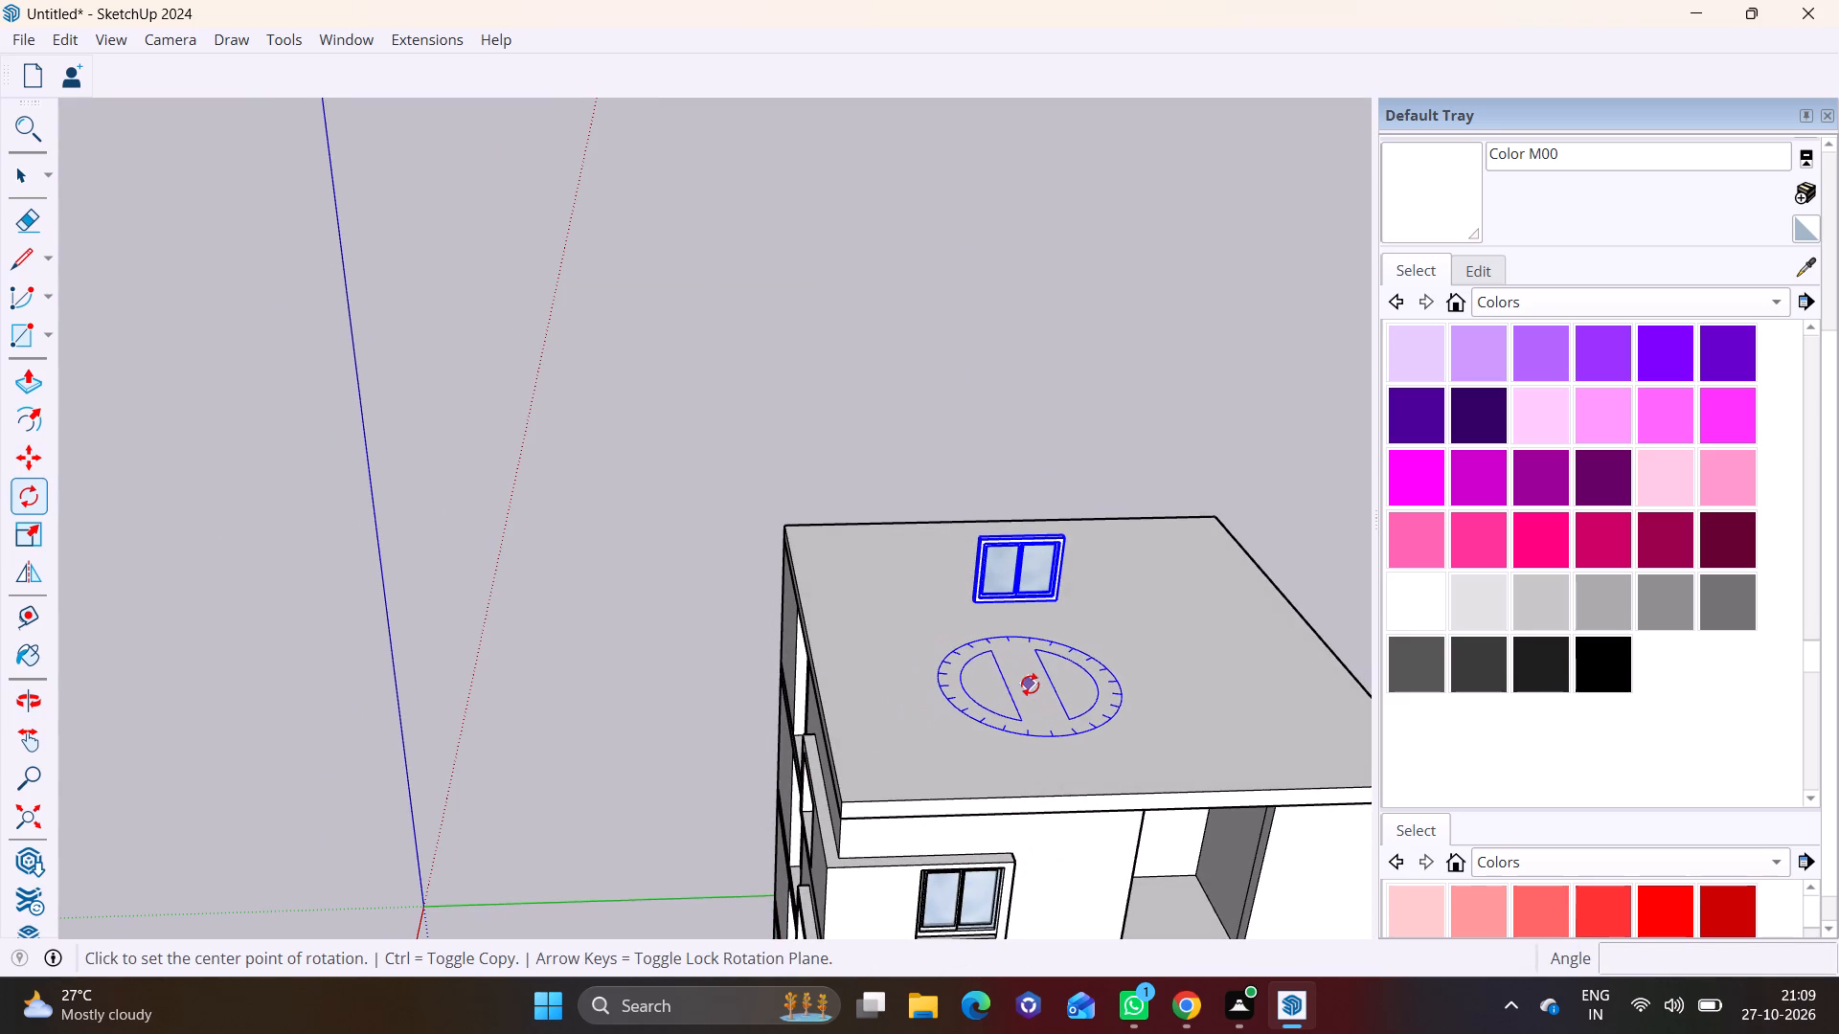
pyautogui.click(1030, 685)
pyautogui.click(1216, 677)
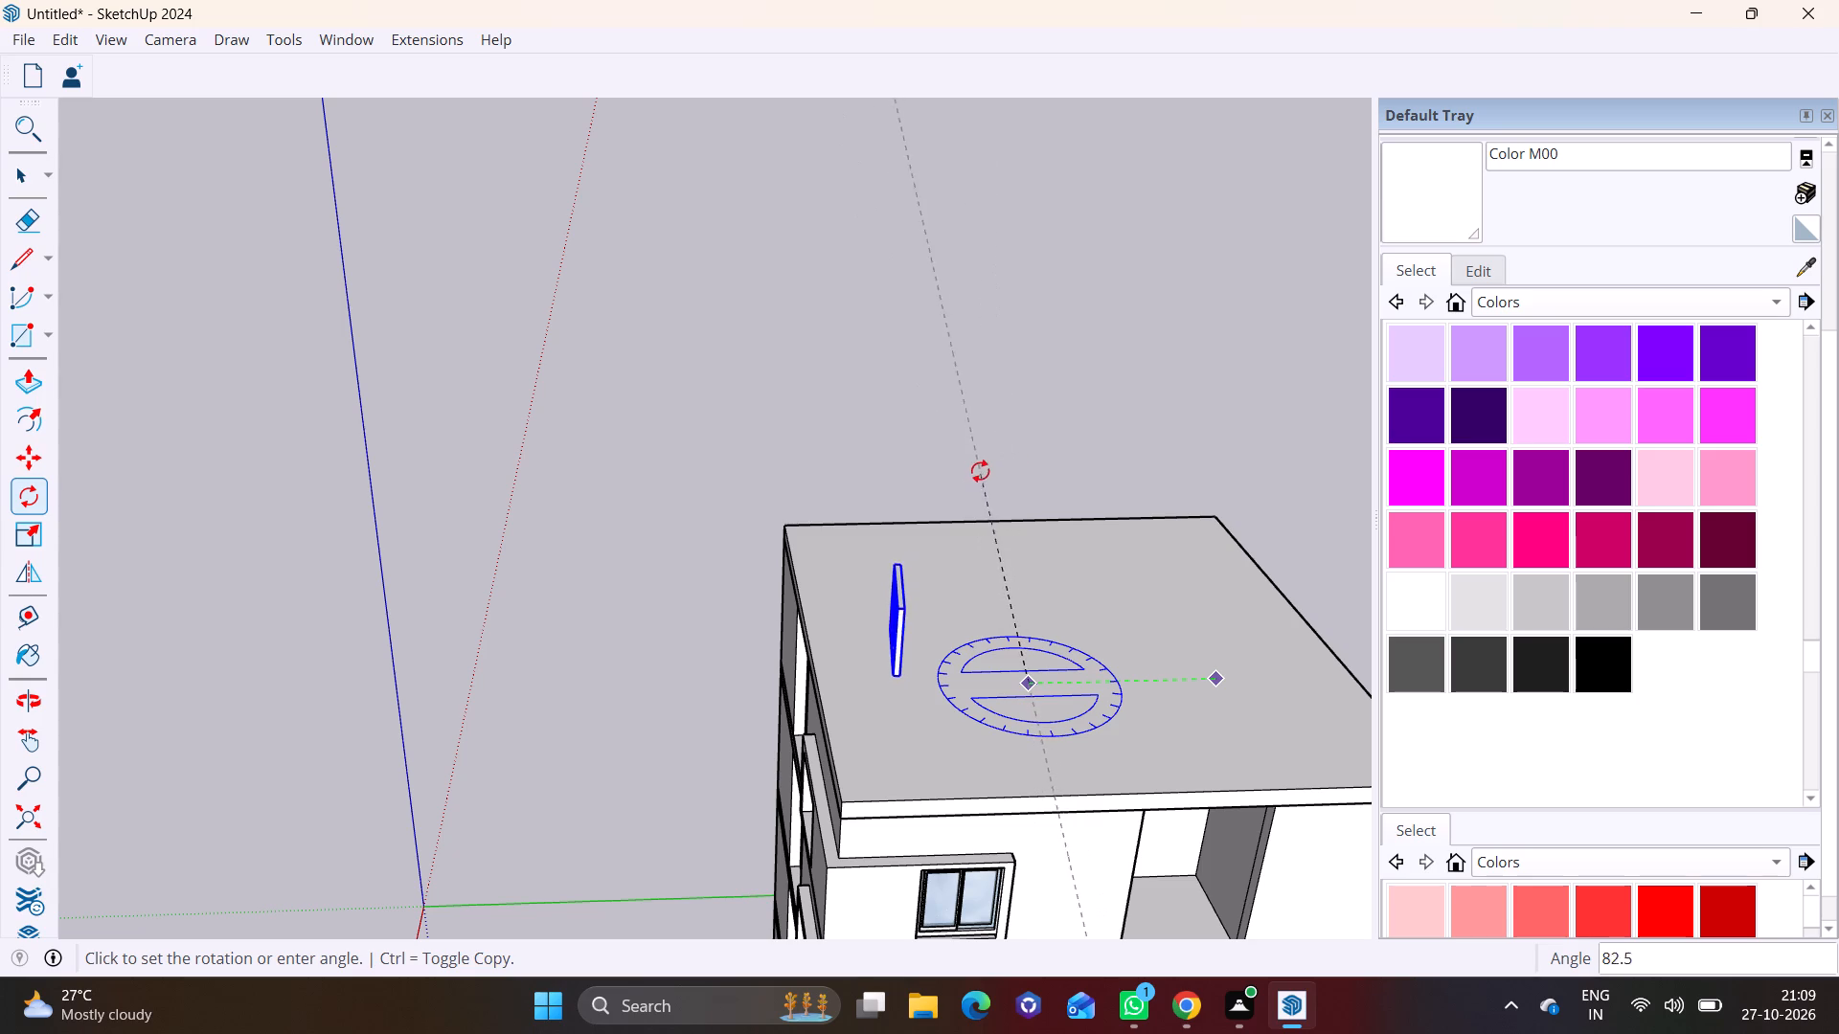
pyautogui.click(951, 488)
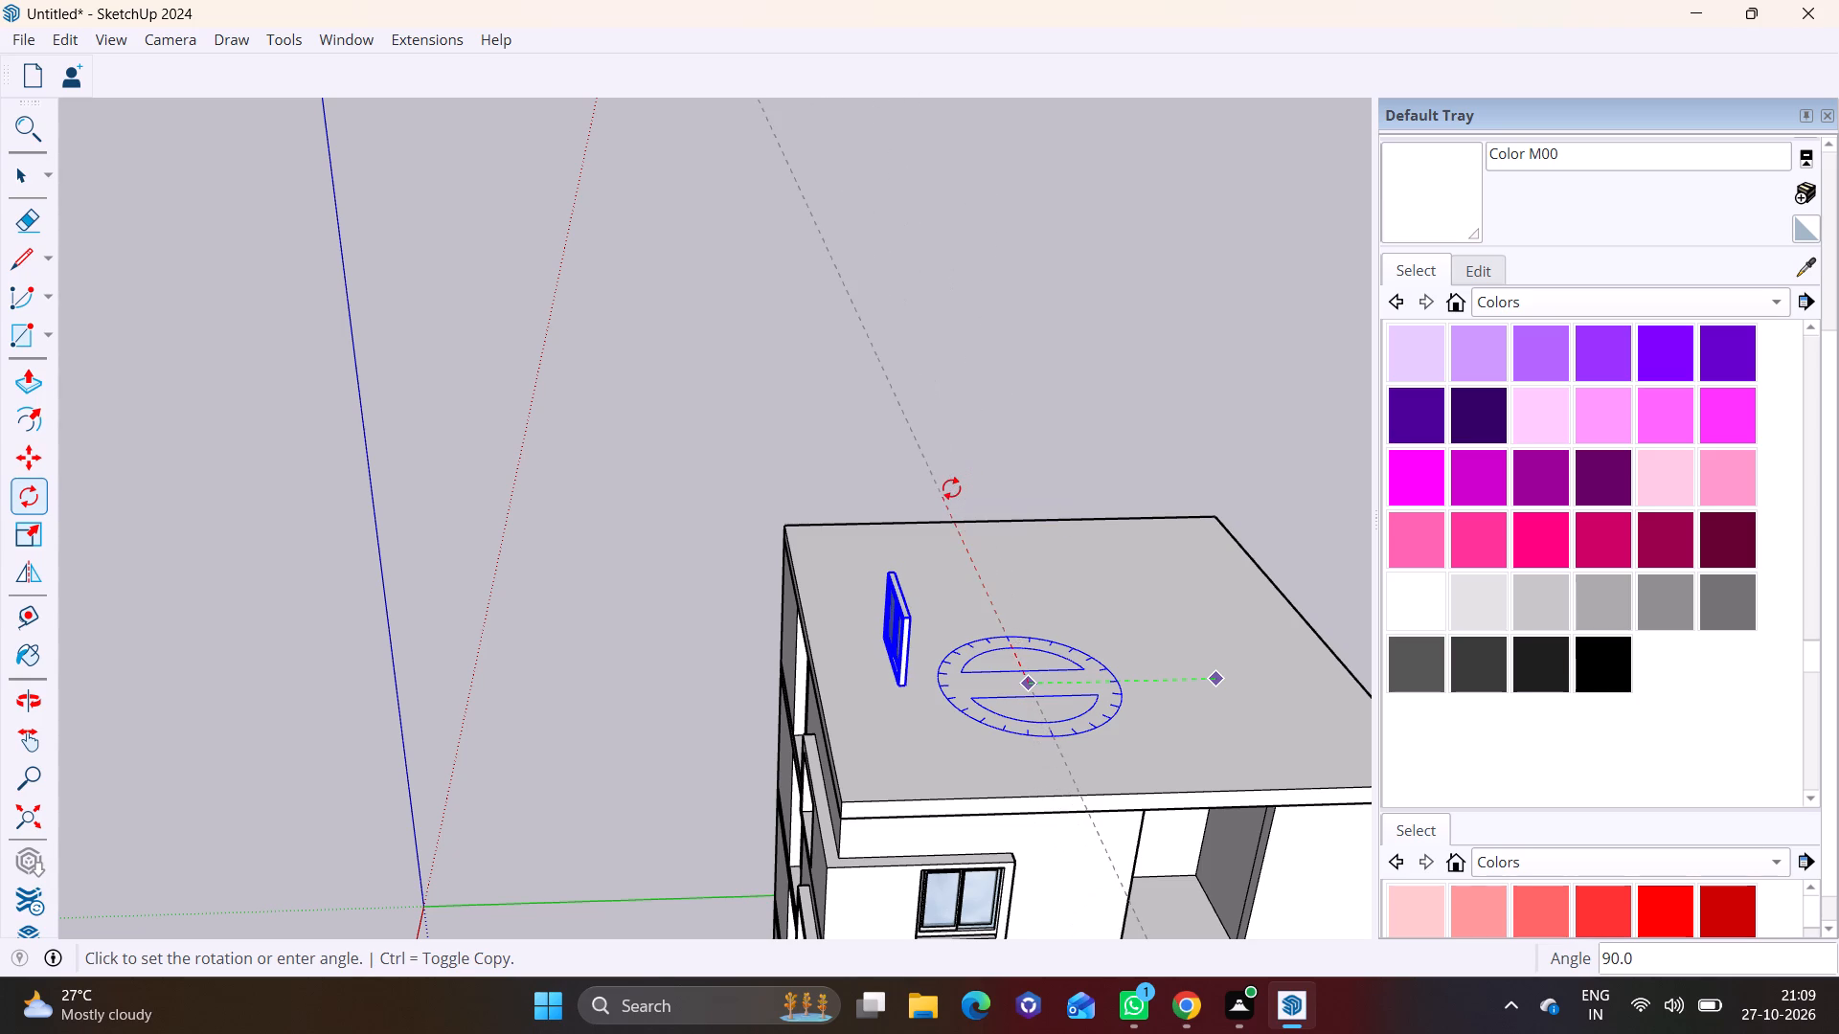
pyautogui.hscroll(2, 906, 703)
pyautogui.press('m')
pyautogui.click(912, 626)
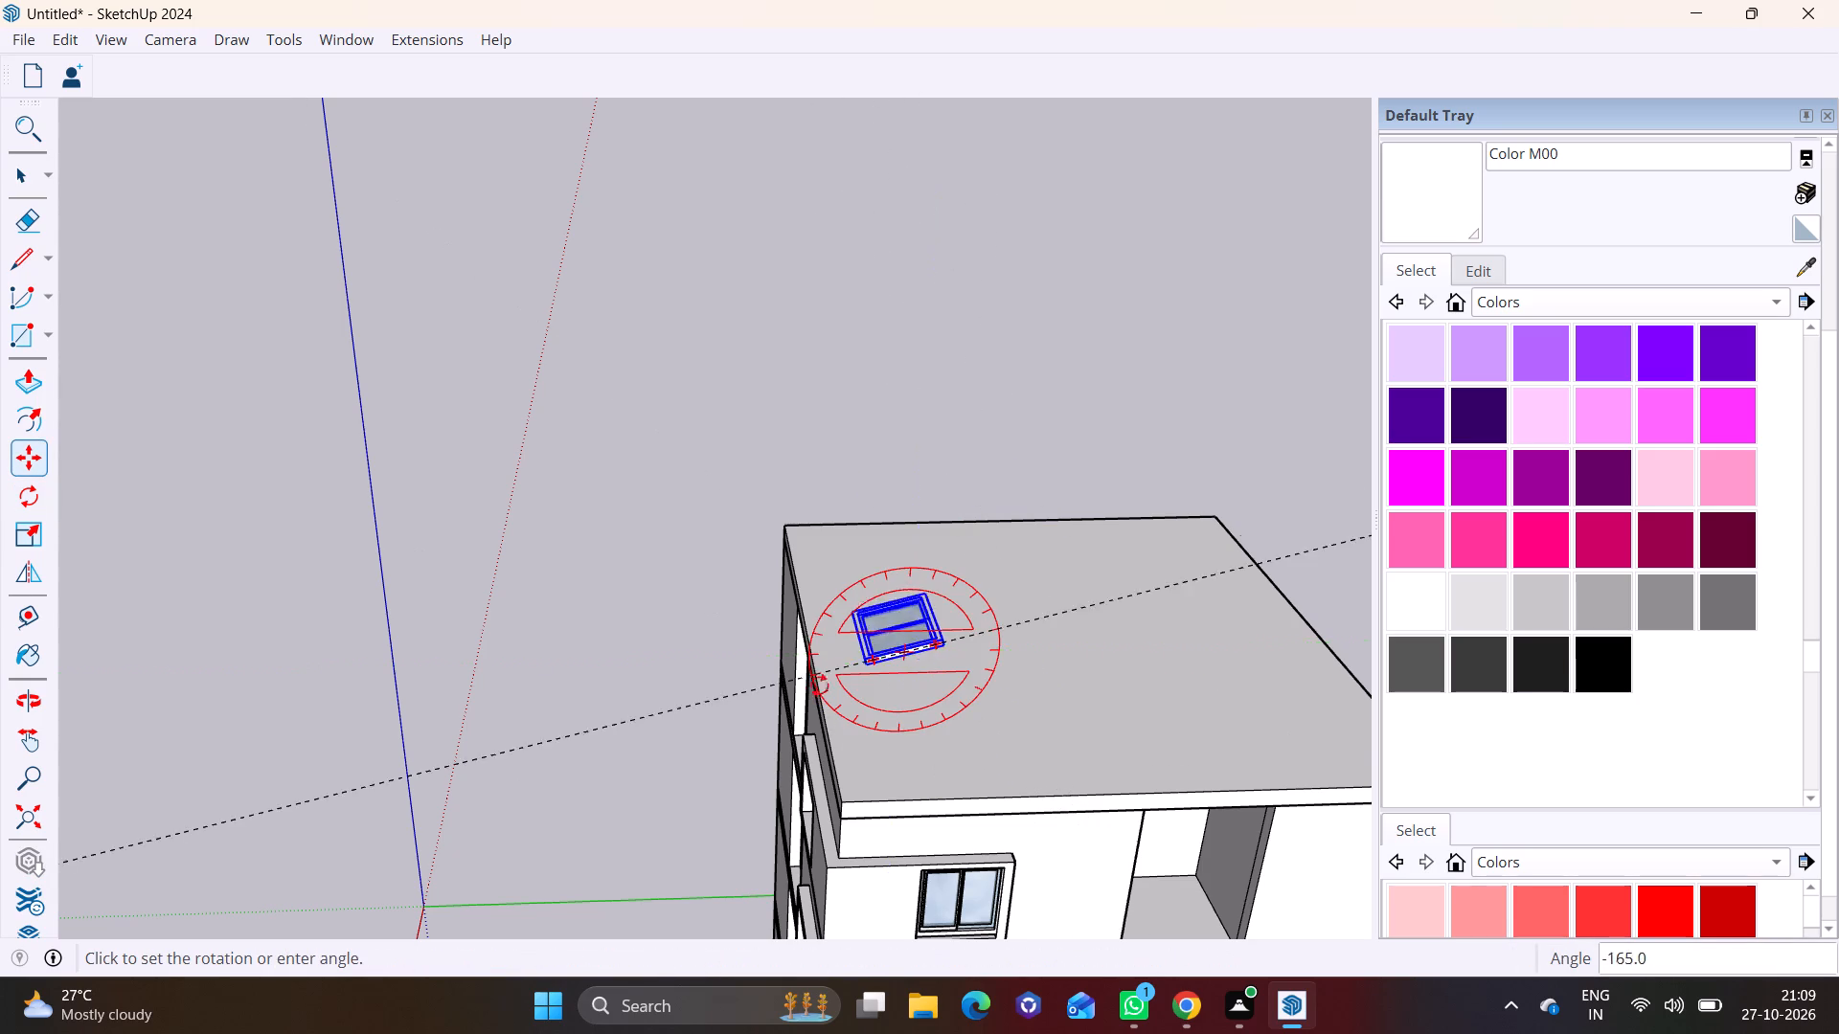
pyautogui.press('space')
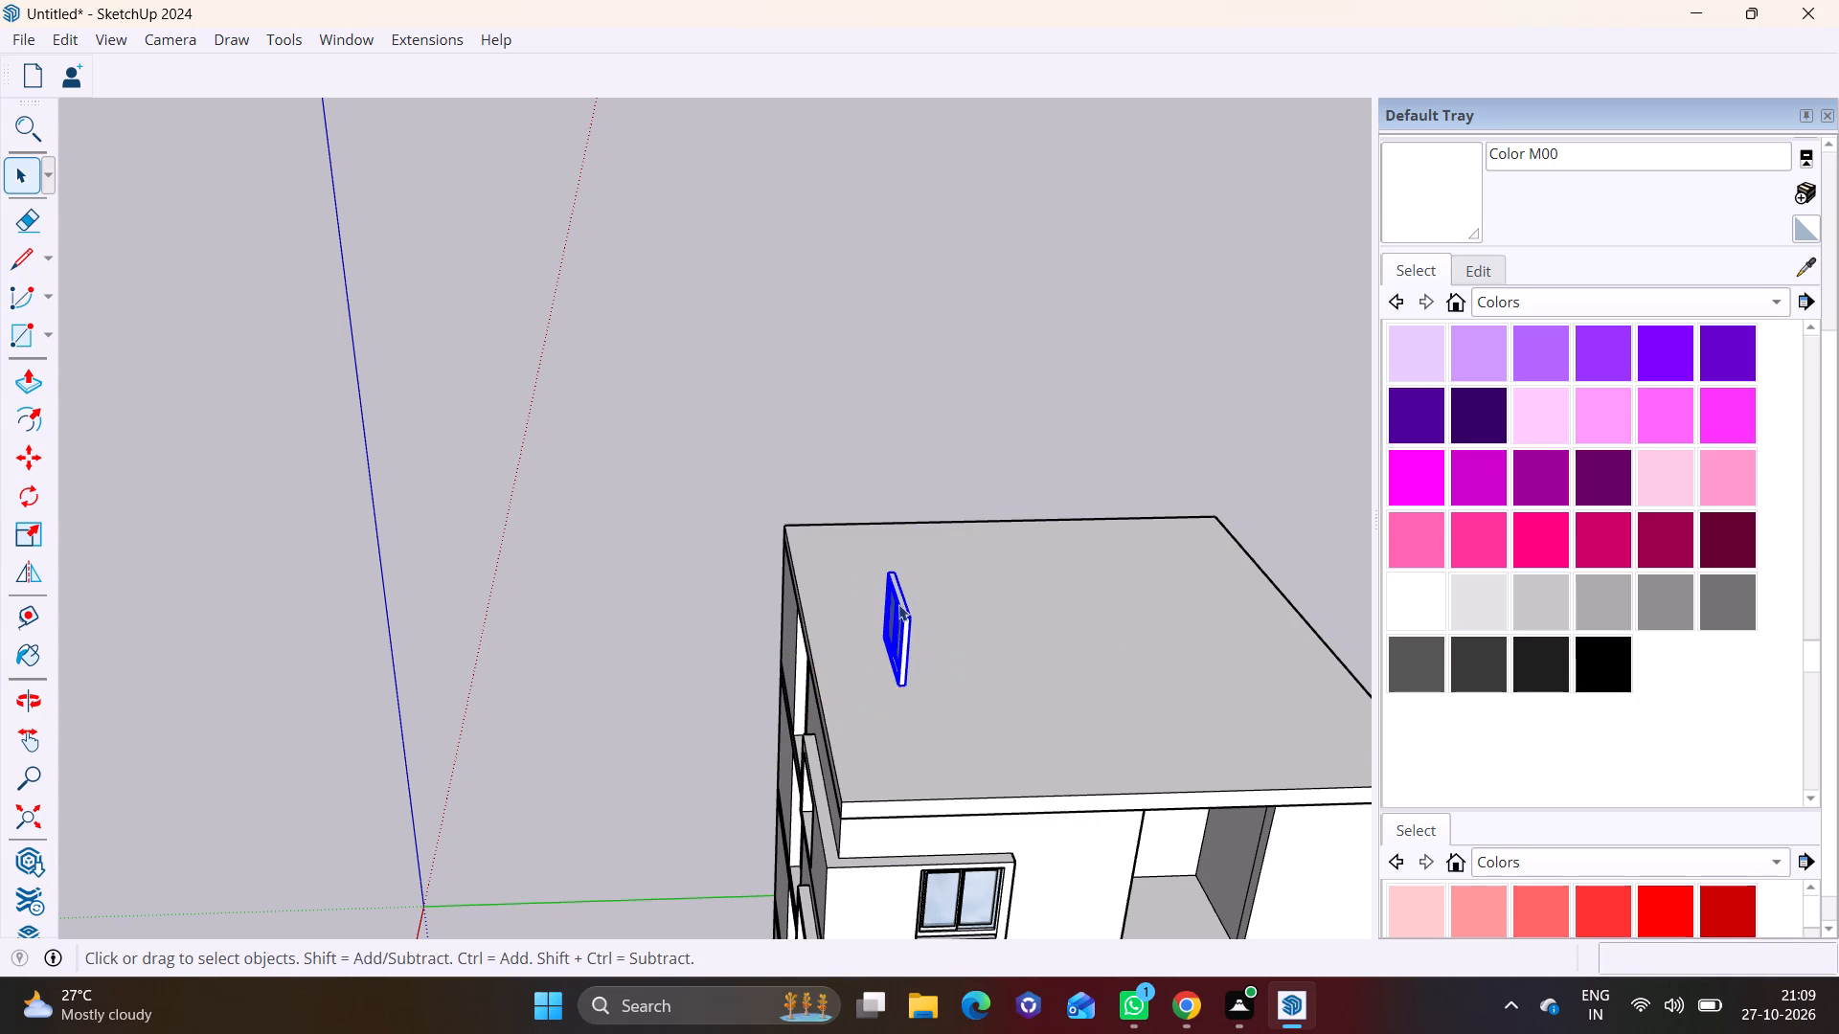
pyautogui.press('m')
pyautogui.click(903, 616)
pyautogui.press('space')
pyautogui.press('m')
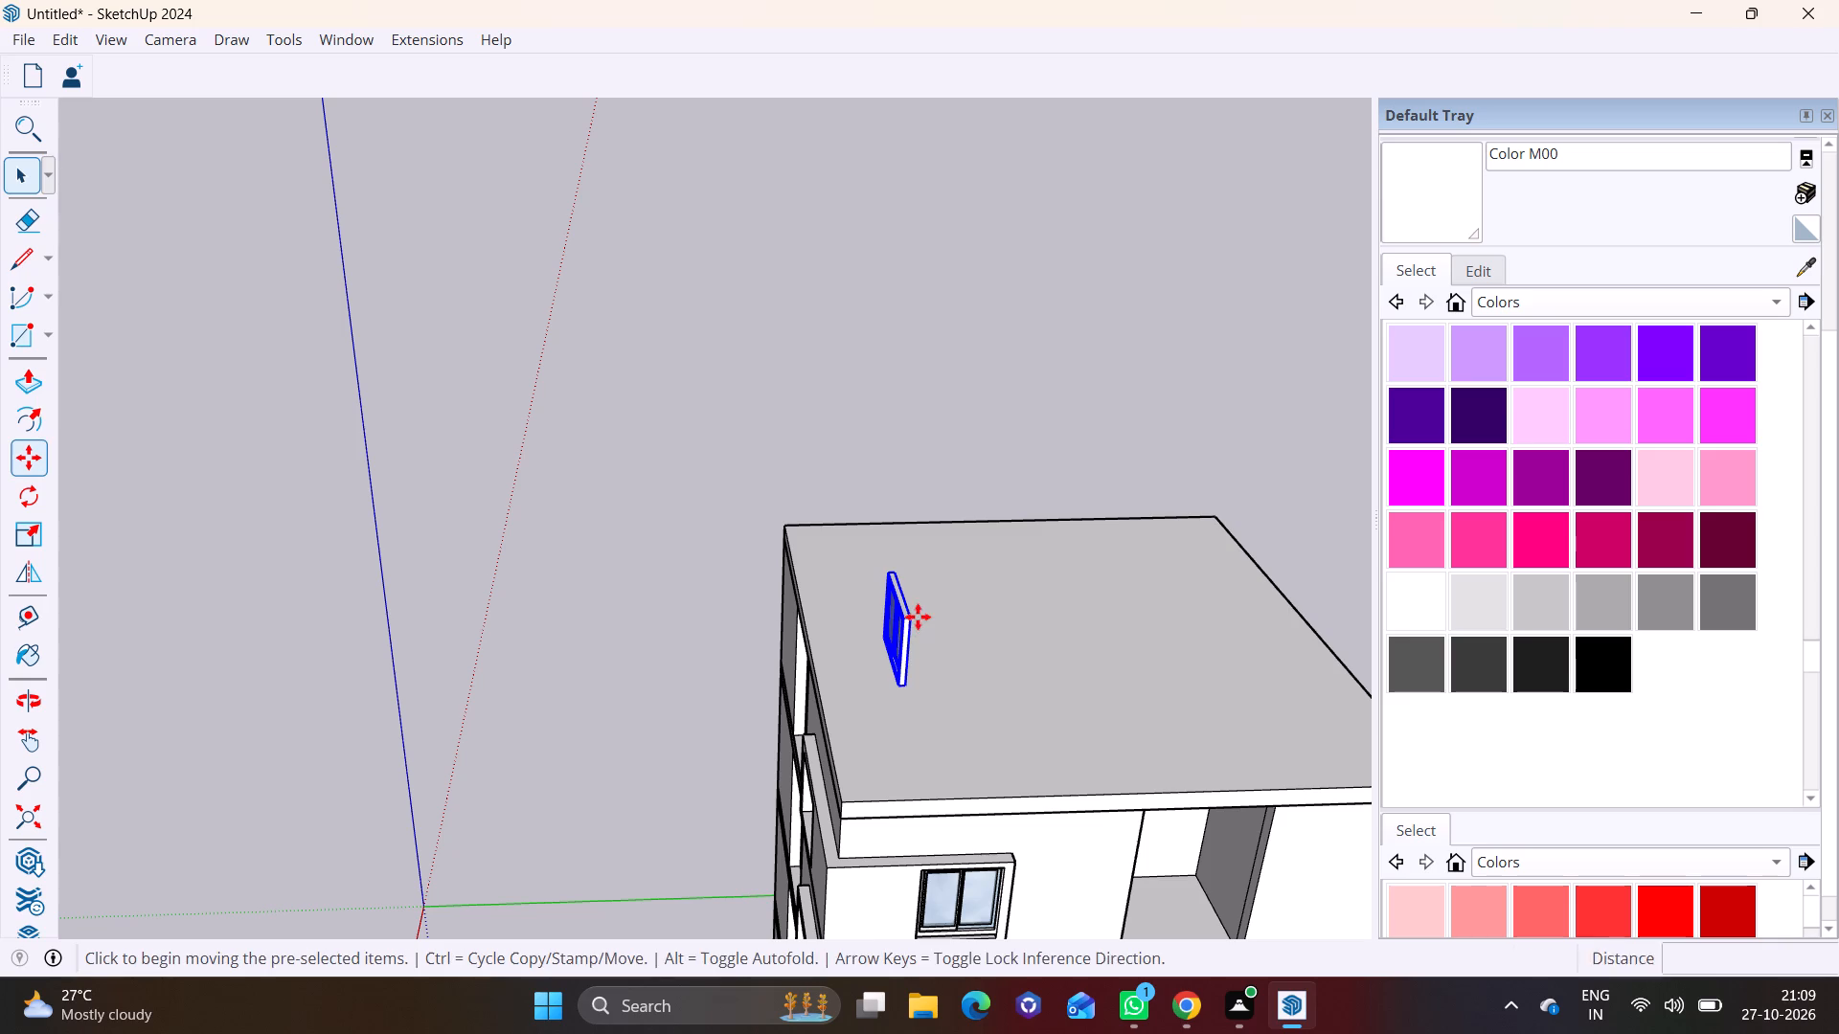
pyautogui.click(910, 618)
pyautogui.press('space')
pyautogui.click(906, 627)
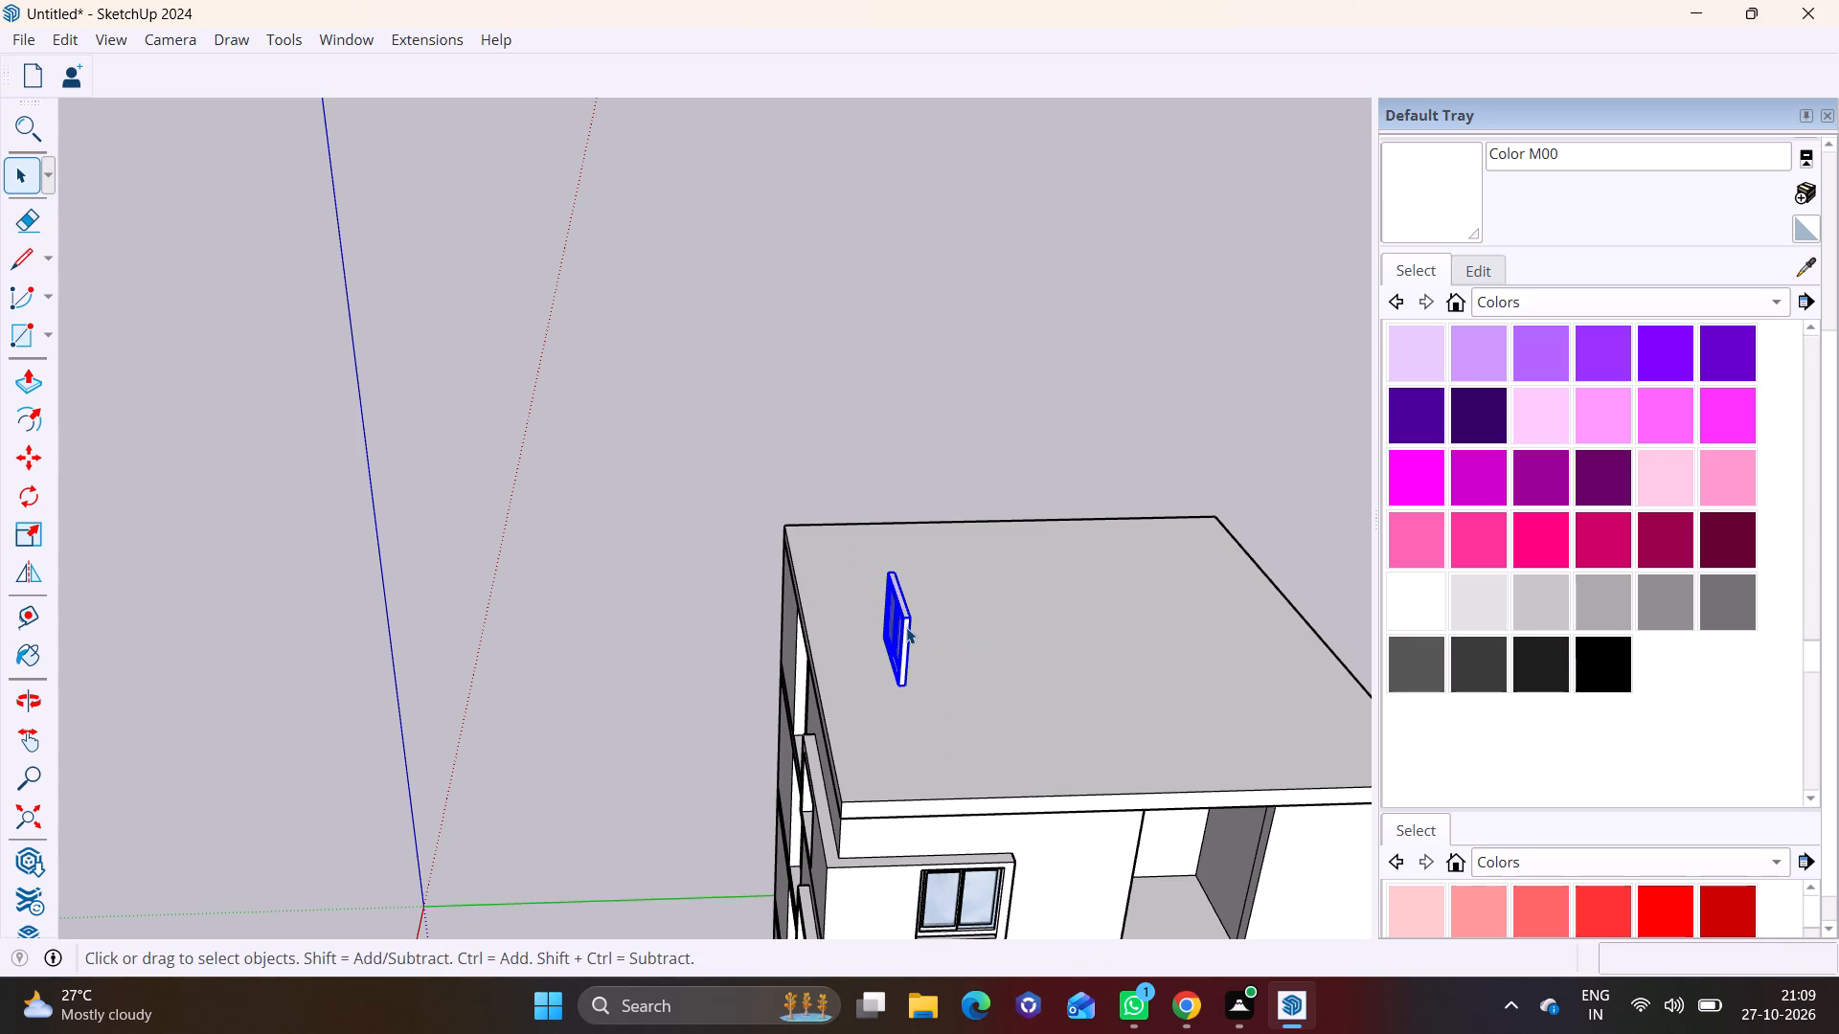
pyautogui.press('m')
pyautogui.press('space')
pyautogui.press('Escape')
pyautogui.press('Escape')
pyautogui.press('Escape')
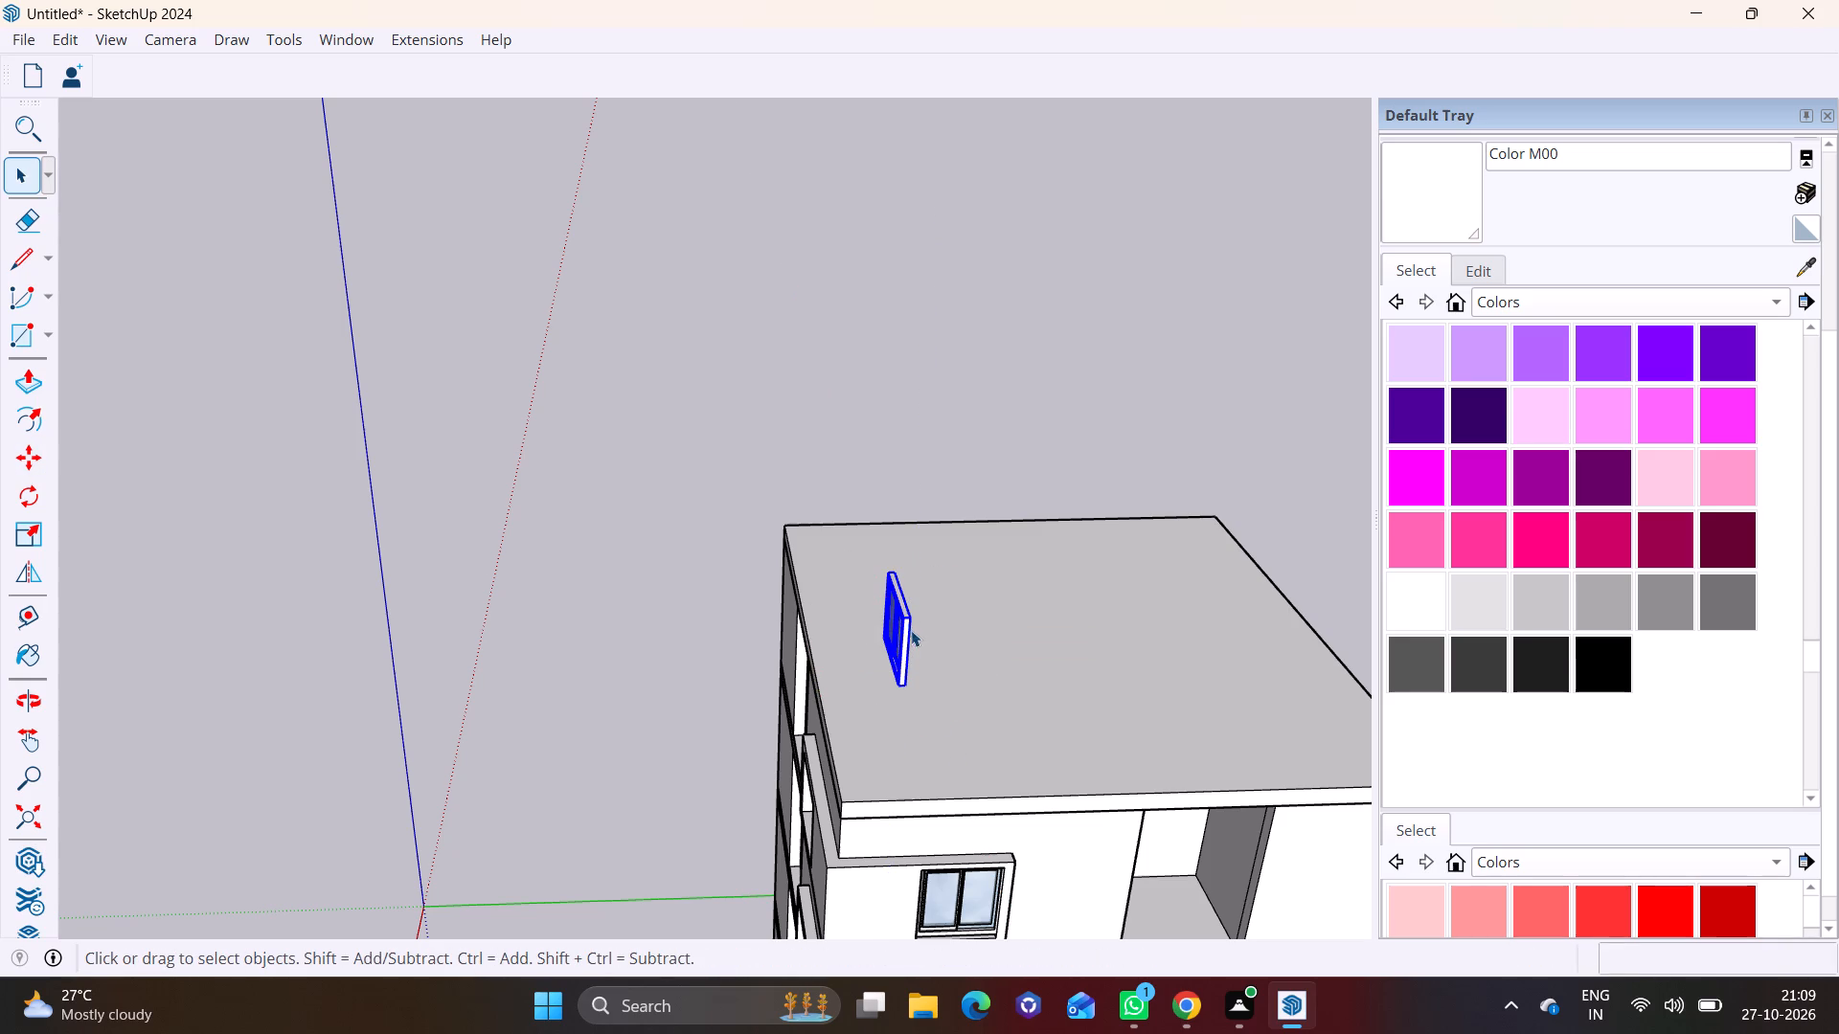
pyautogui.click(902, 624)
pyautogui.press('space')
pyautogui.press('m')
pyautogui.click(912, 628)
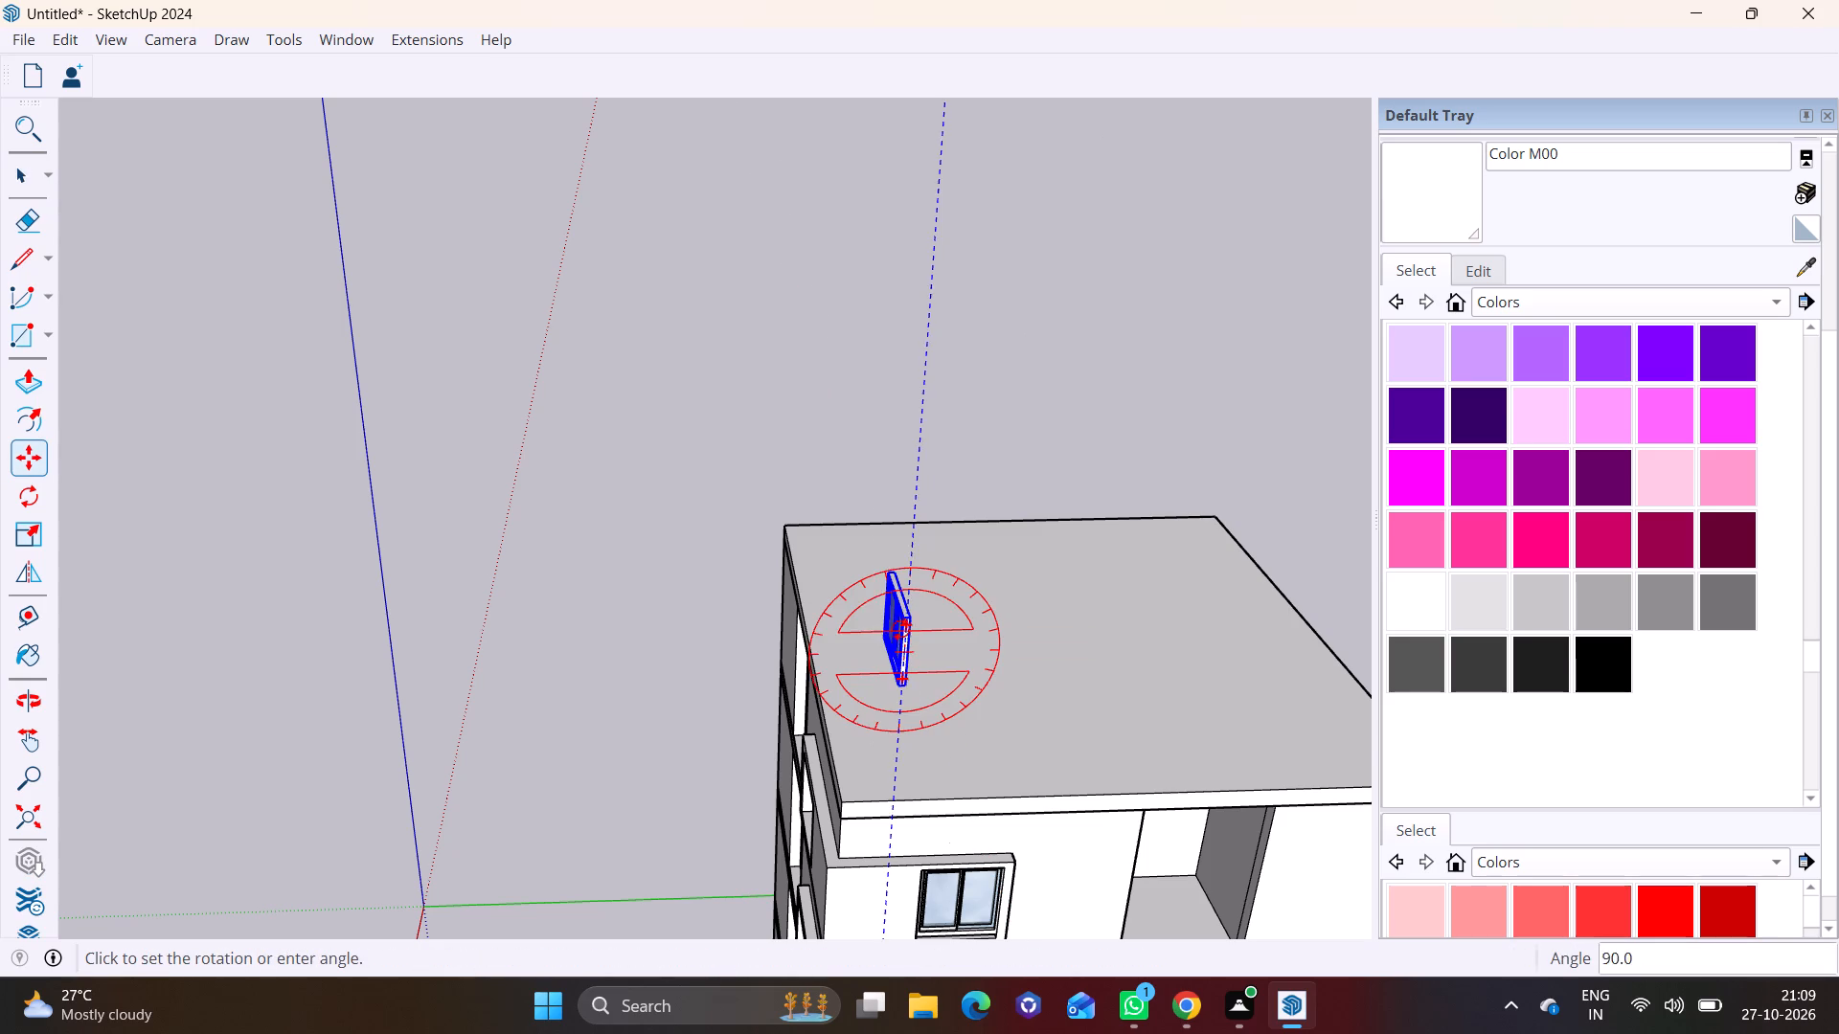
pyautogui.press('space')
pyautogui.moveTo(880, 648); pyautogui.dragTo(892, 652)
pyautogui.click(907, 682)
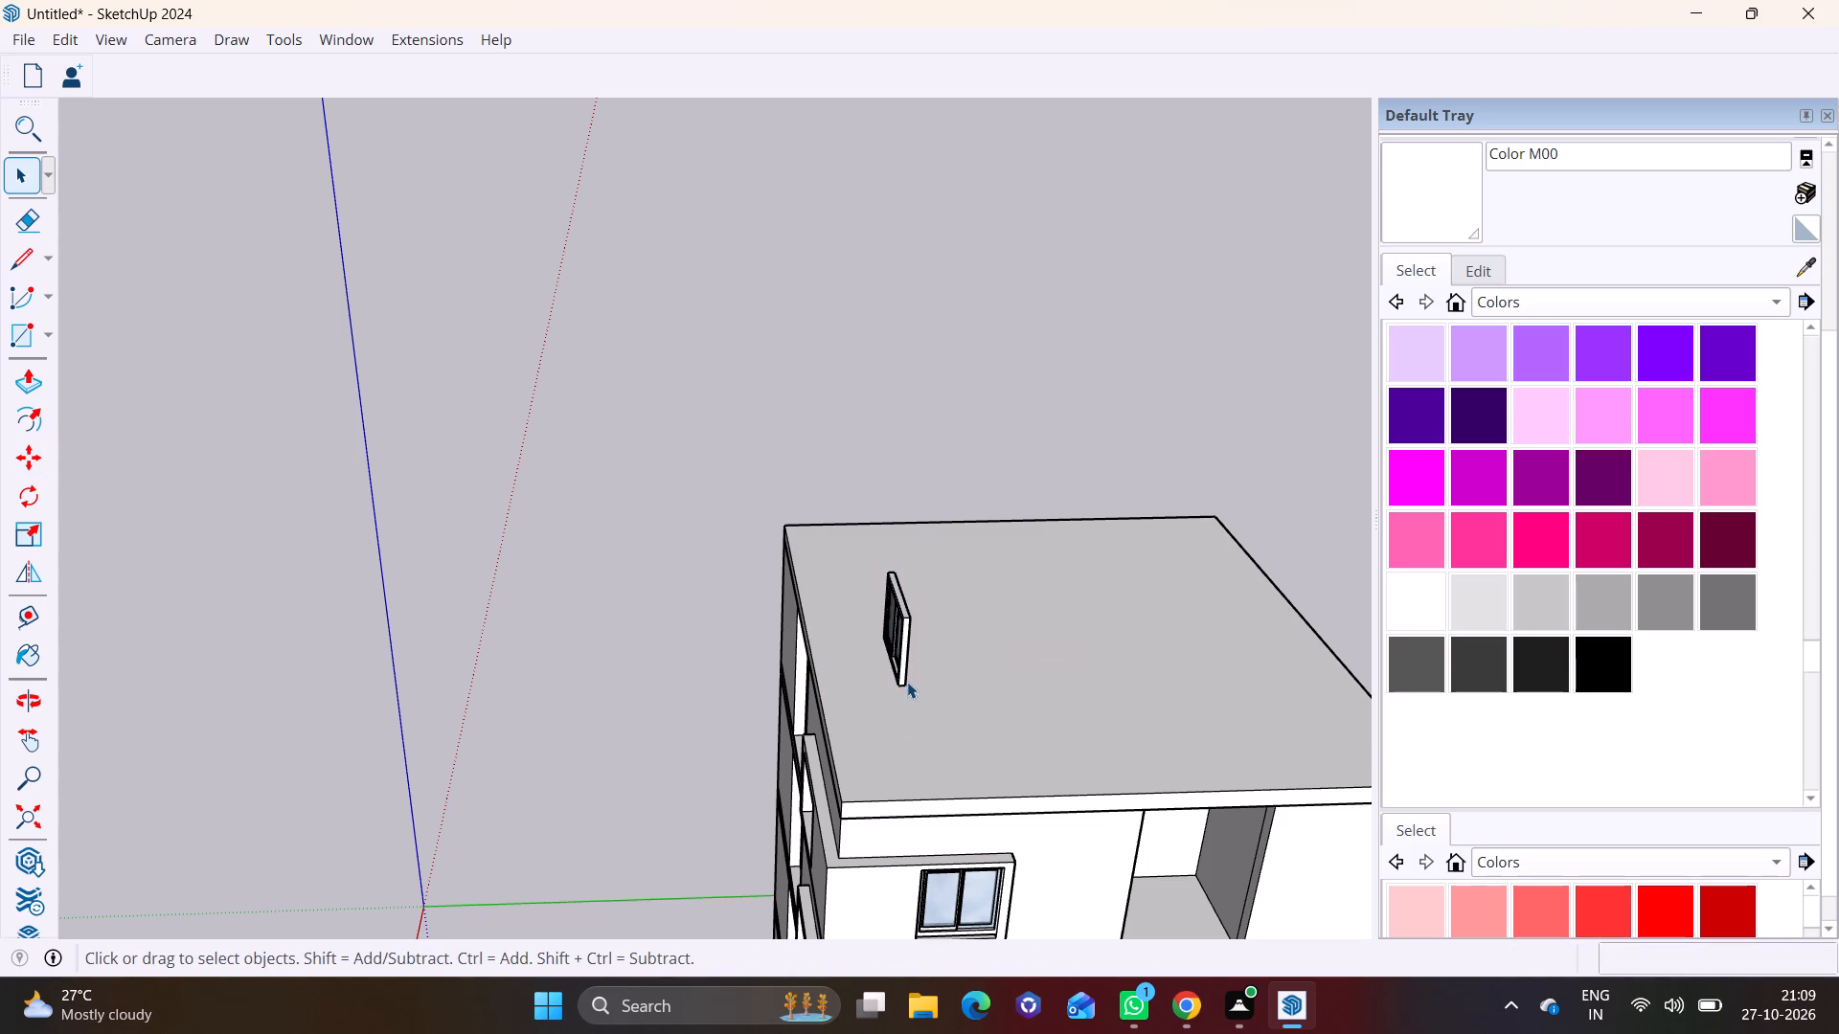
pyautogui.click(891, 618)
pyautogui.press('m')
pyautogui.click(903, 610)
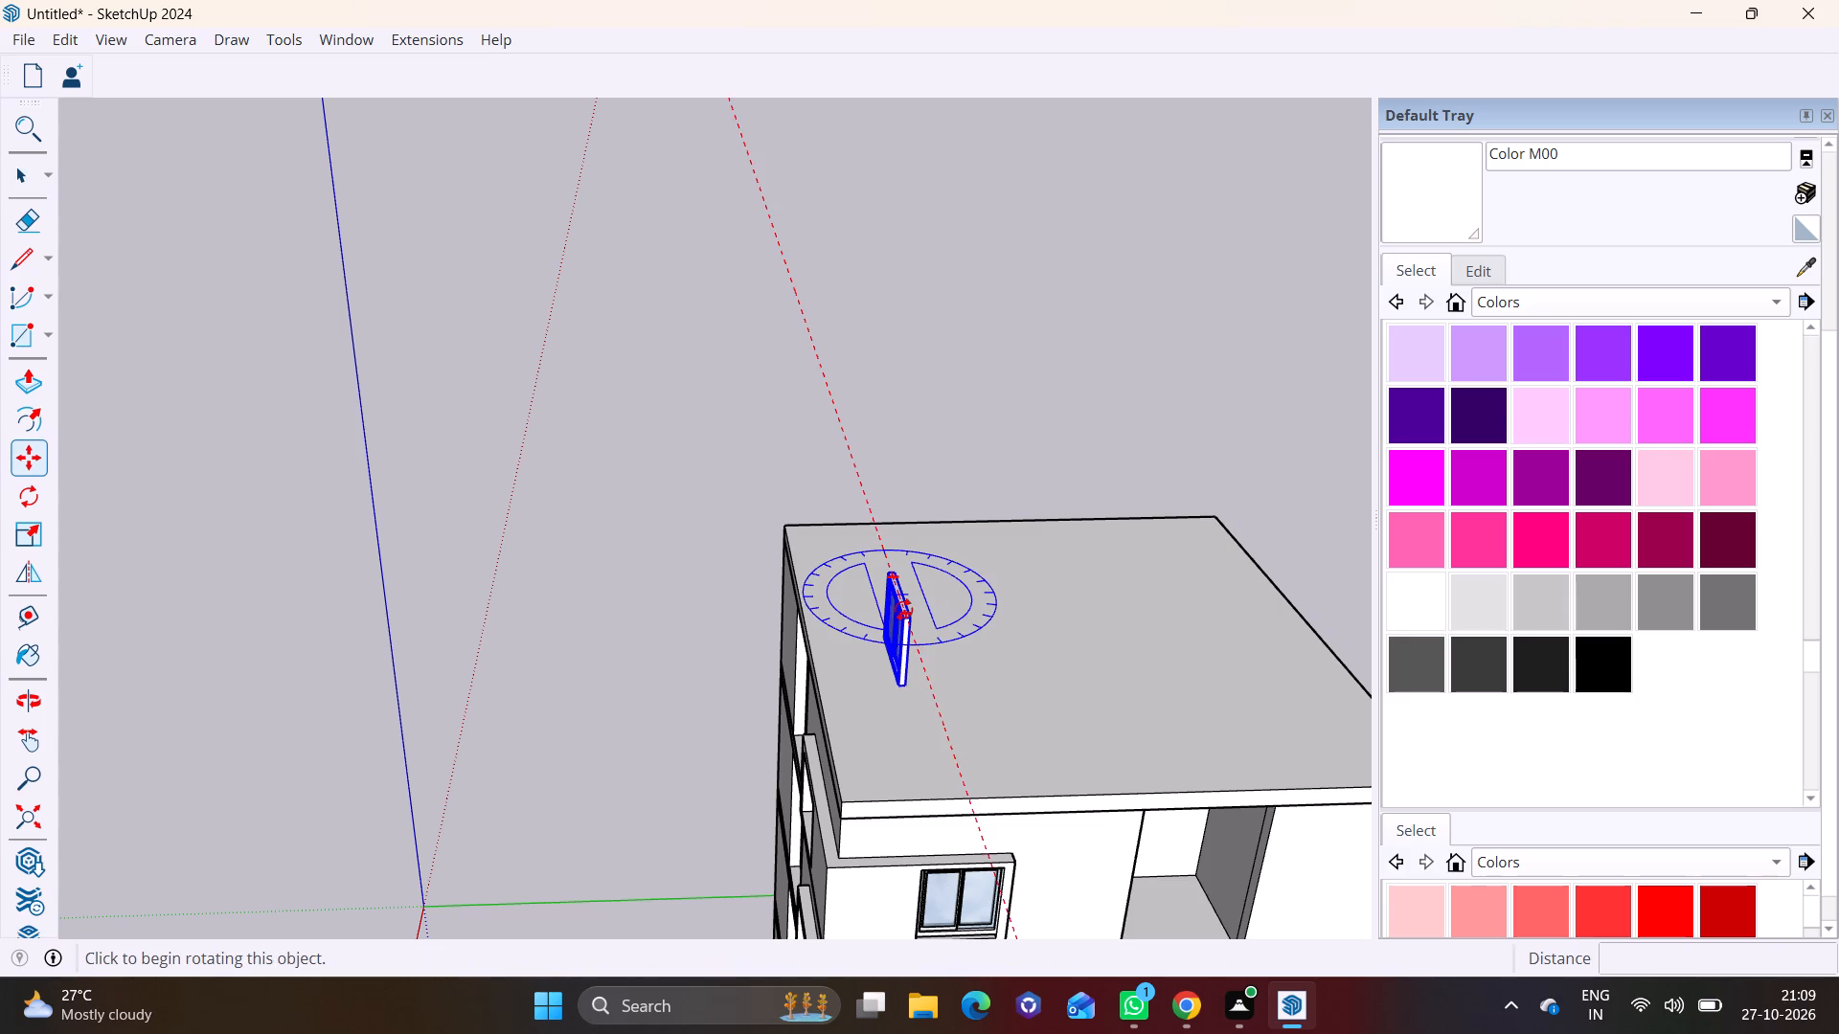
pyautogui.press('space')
# Move the rotated window by its upper corner from the roof into the side recess of the fifth-storey corner panel.
pyautogui.scroll(2, 981, 696)
pyautogui.moveTo(942, 651); pyautogui.dragTo(1142, 559, button='middle')
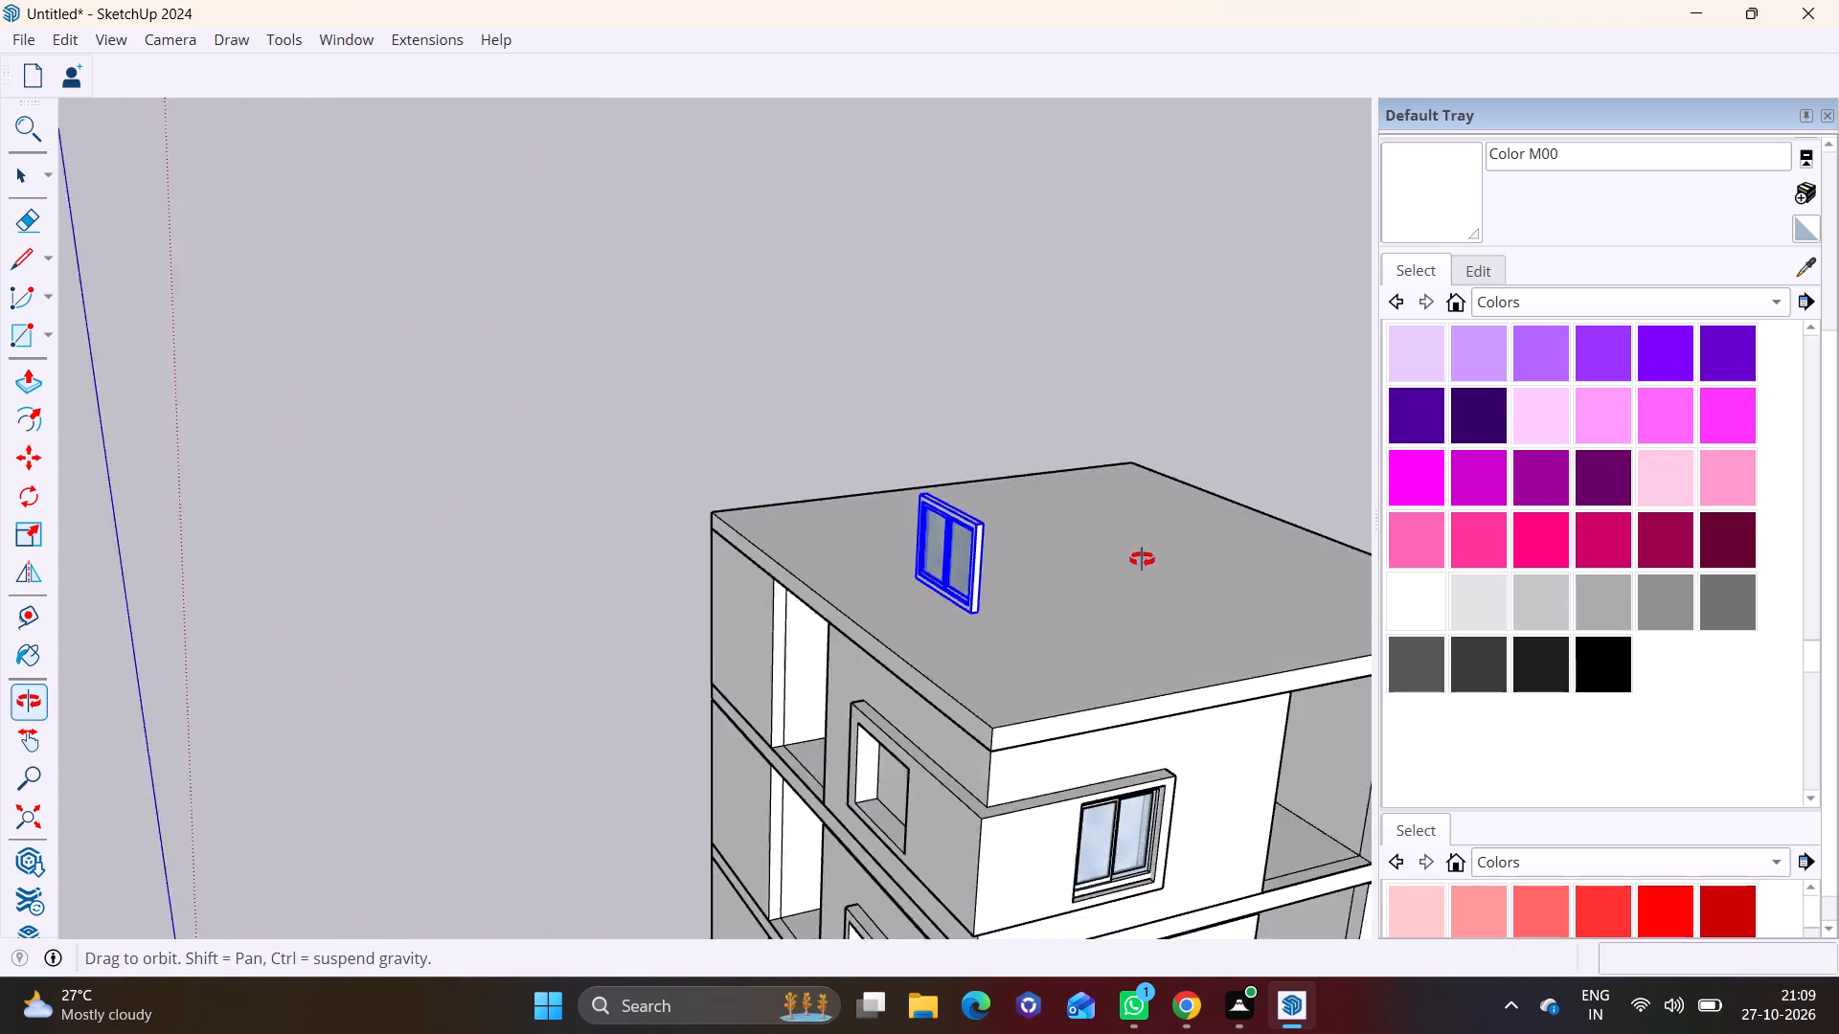
pyautogui.moveTo(1142, 559); pyautogui.dragTo(1238, 513, button='middle')
pyautogui.scroll(2, 1010, 506)
pyautogui.click(998, 541)
pyautogui.moveTo(1017, 558); pyautogui.dragTo(1073, 538, button='middle')
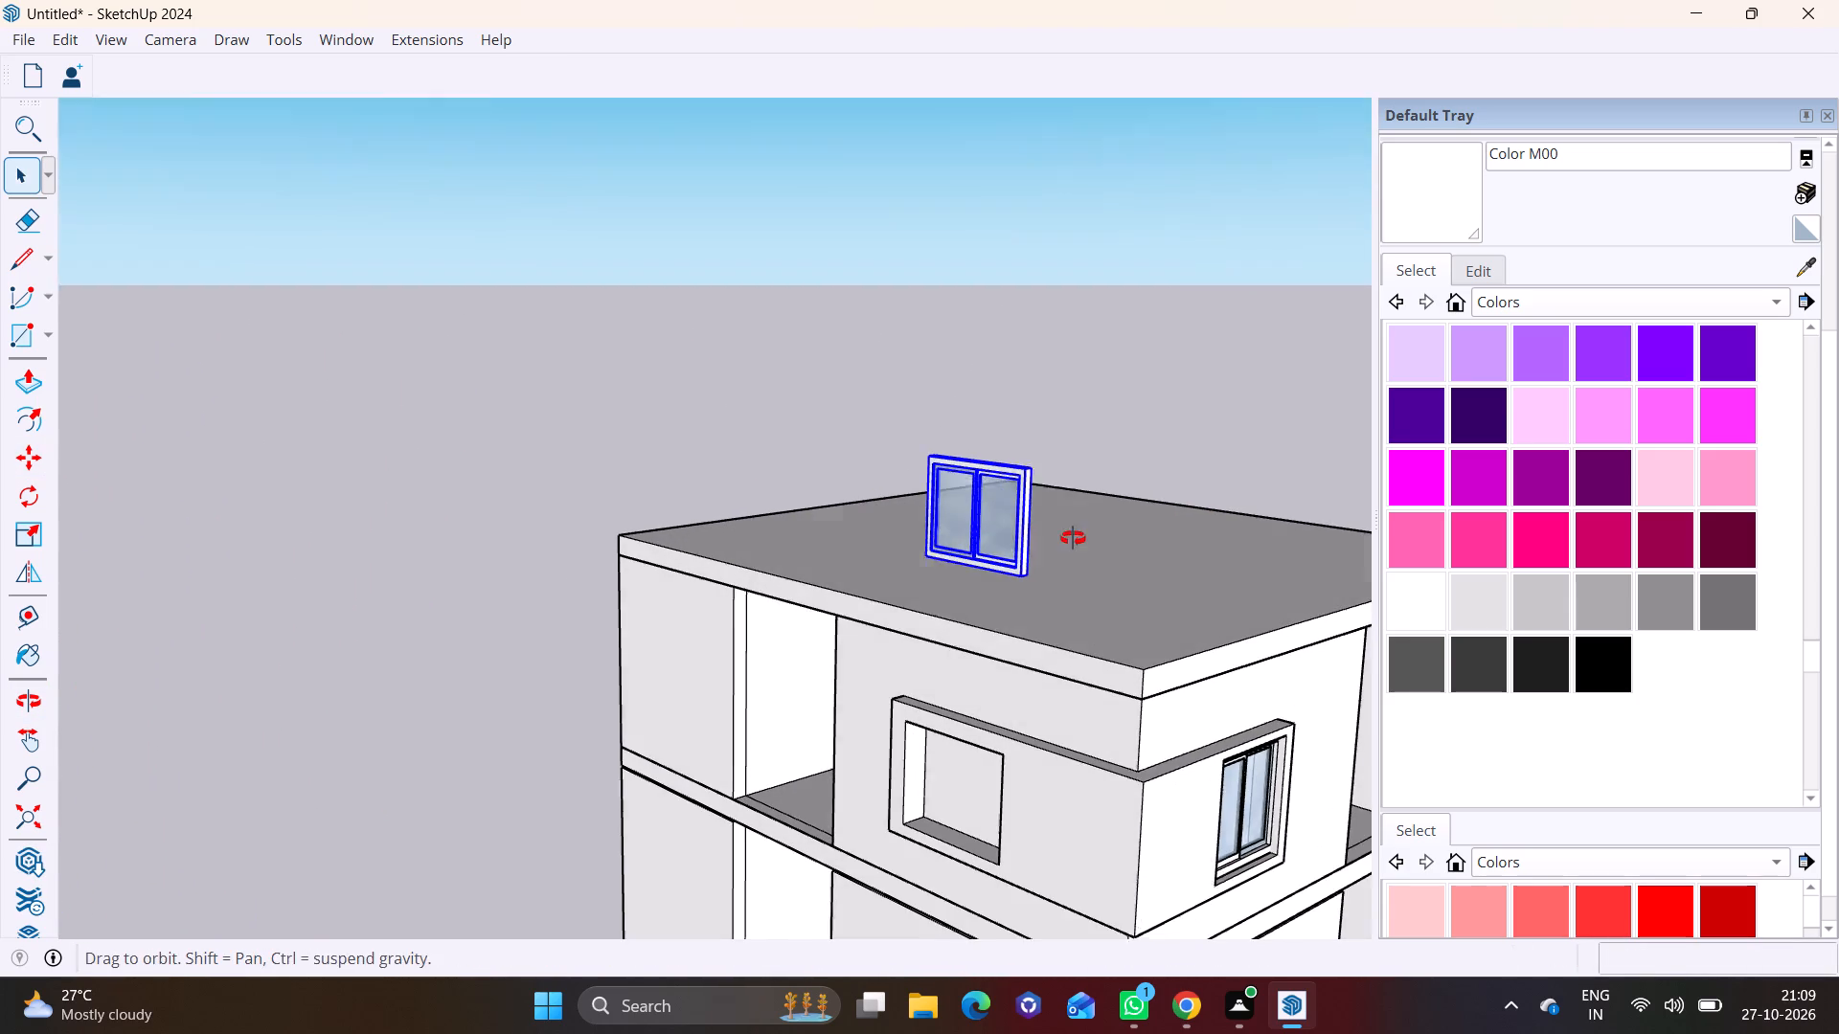
pyautogui.moveTo(1073, 538); pyautogui.dragTo(1075, 537, button='middle')
pyautogui.press('m')
pyautogui.click(1028, 468)
pyautogui.scroll(3, 965, 775)
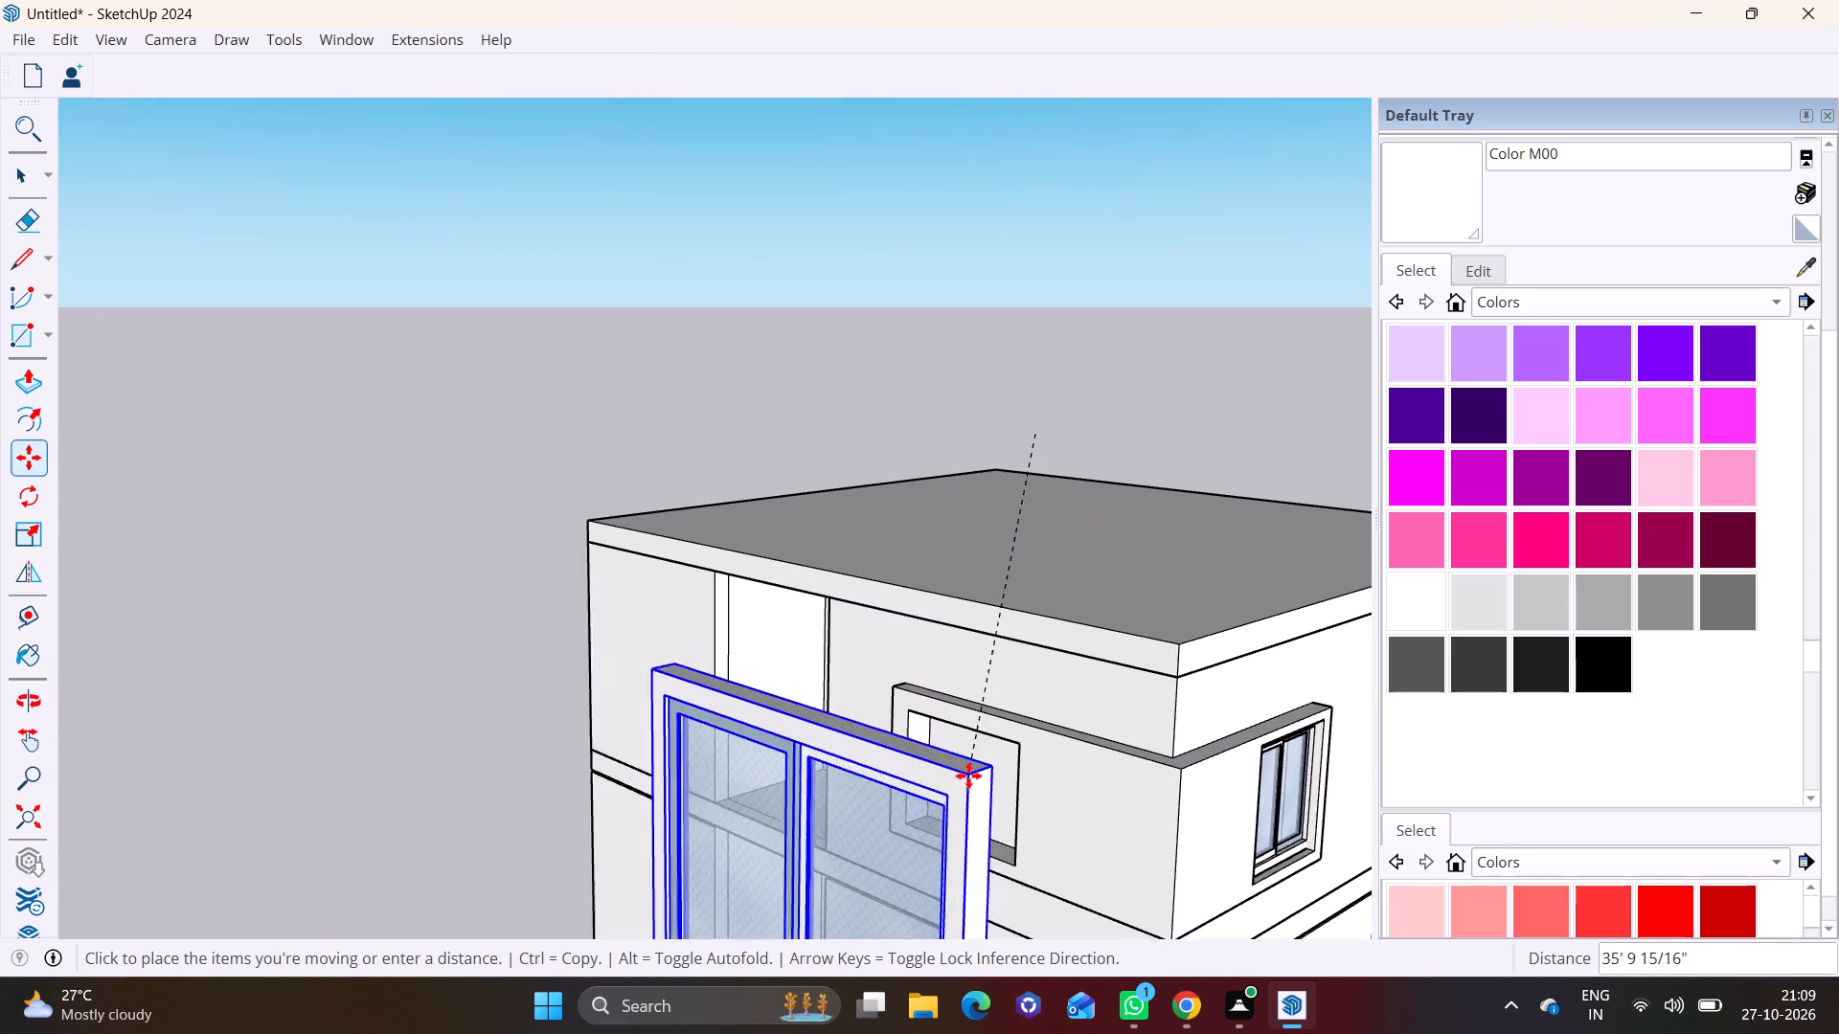
pyautogui.scroll(1, 968, 775)
pyautogui.click(1012, 748)
pyautogui.moveTo(1002, 779); pyautogui.dragTo(1099, 678, button='middle')
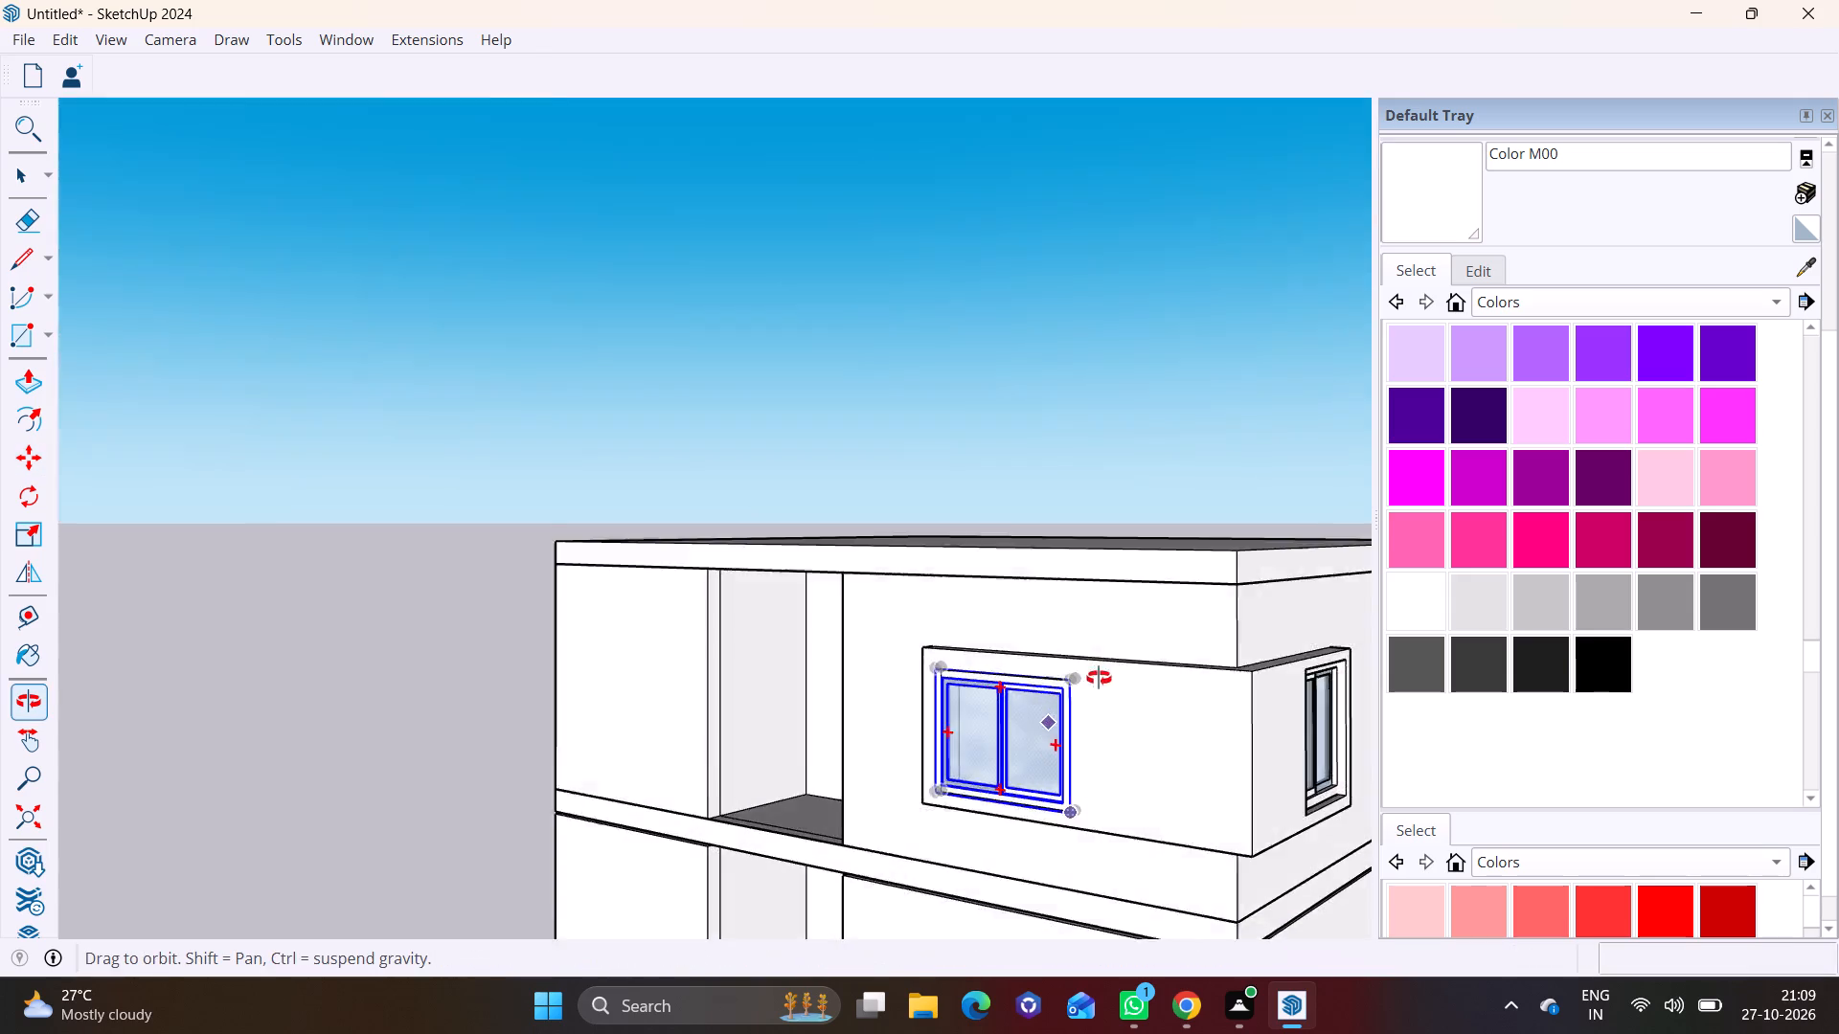
pyautogui.moveTo(1099, 678); pyautogui.dragTo(1135, 638, button='middle')
pyautogui.scroll(-3, 1163, 739)
pyautogui.press('space')
pyautogui.click(1243, 763)
pyautogui.keyDown('shift'); pyautogui.moveTo(1149, 808); pyautogui.dragTo(1034, 545, button='middle'); pyautogui.keyUp('shift')
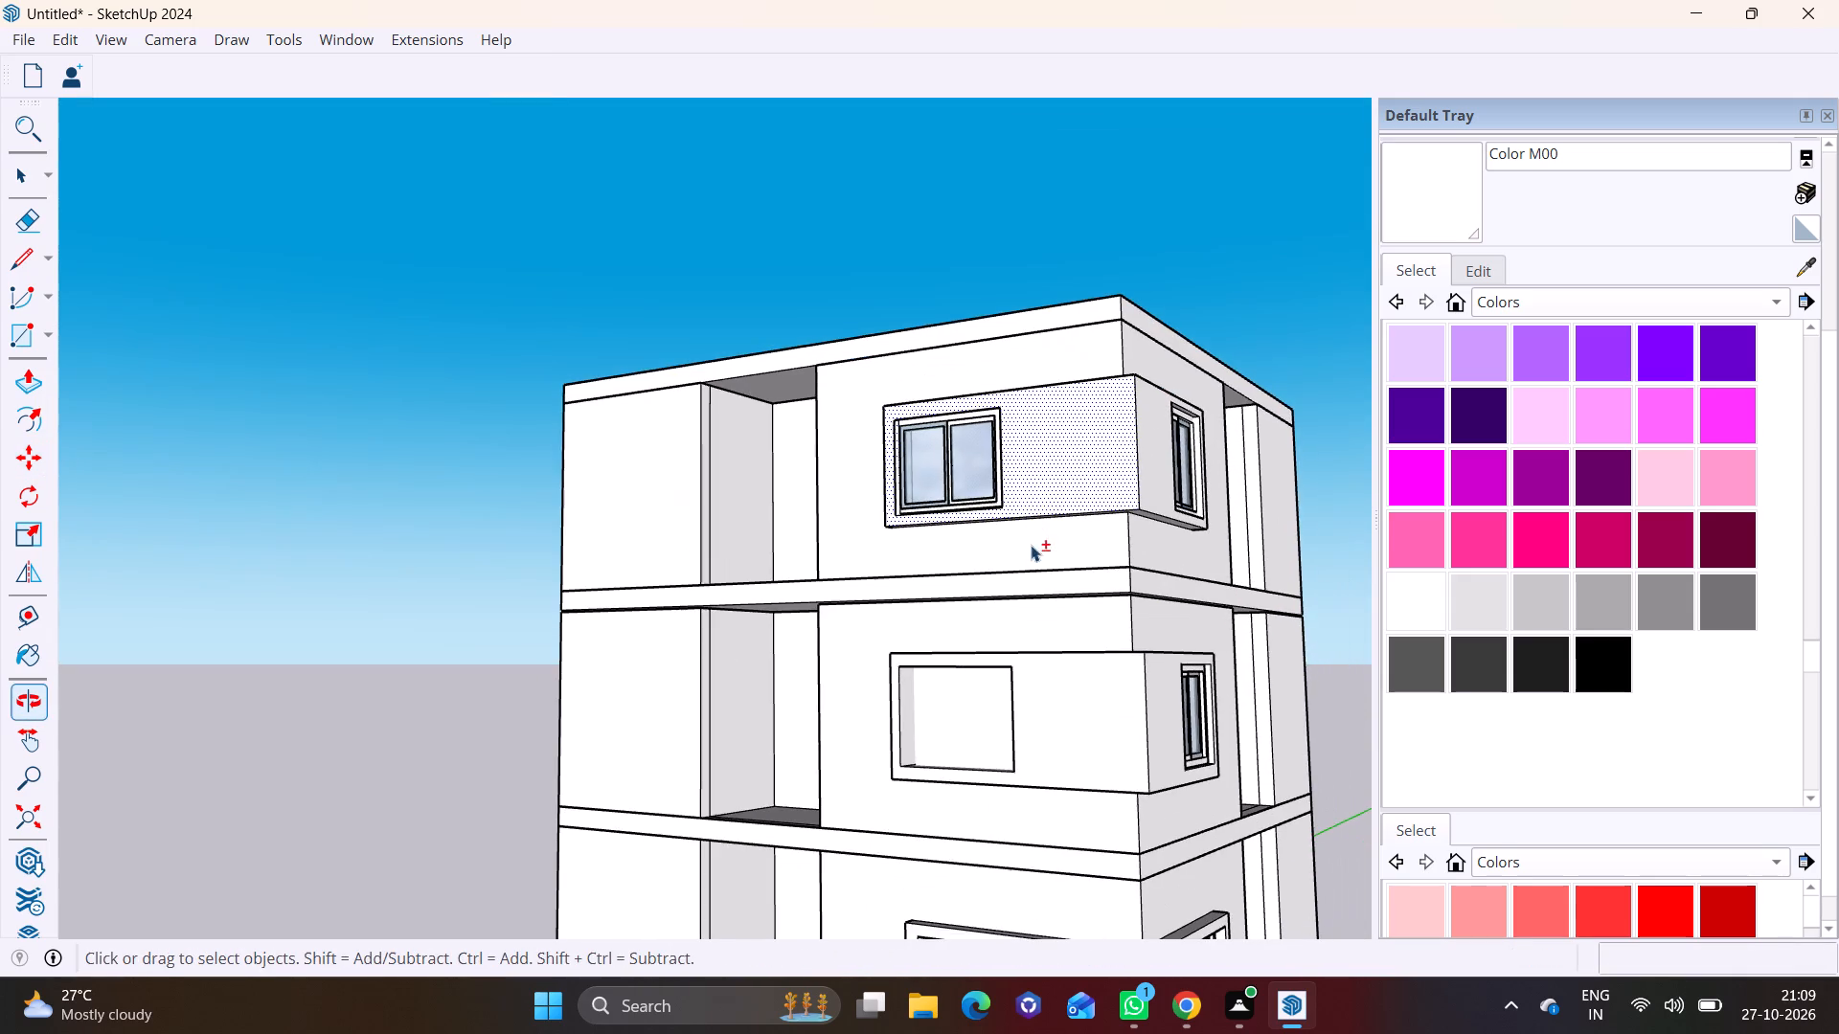
# Copy the fifth-storey side window by its upper corner straight down into the fourth-storey recess, about 10' 9 3/16" below.
pyautogui.moveTo(1020, 620); pyautogui.dragTo(860, 551, button='middle')
pyautogui.moveTo(859, 563); pyautogui.dragTo(874, 621, button='middle')
pyautogui.click(836, 472)
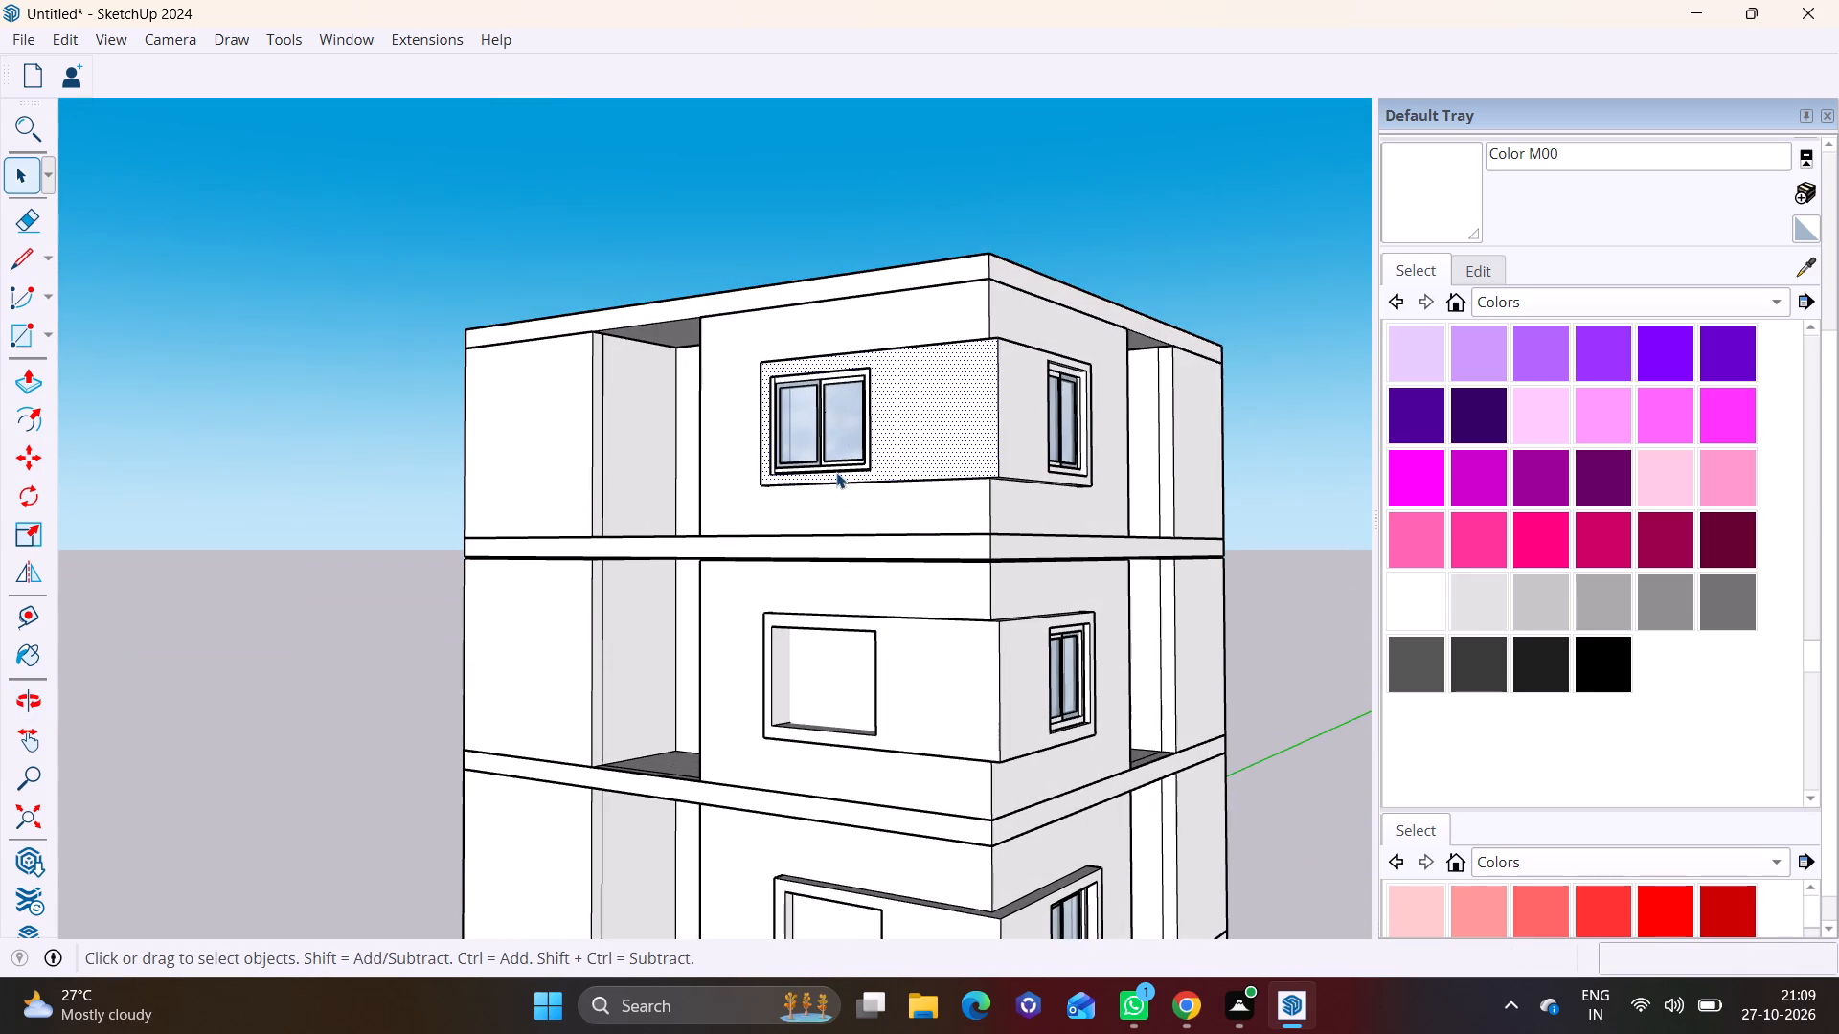
pyautogui.click(839, 454)
pyautogui.press('m')
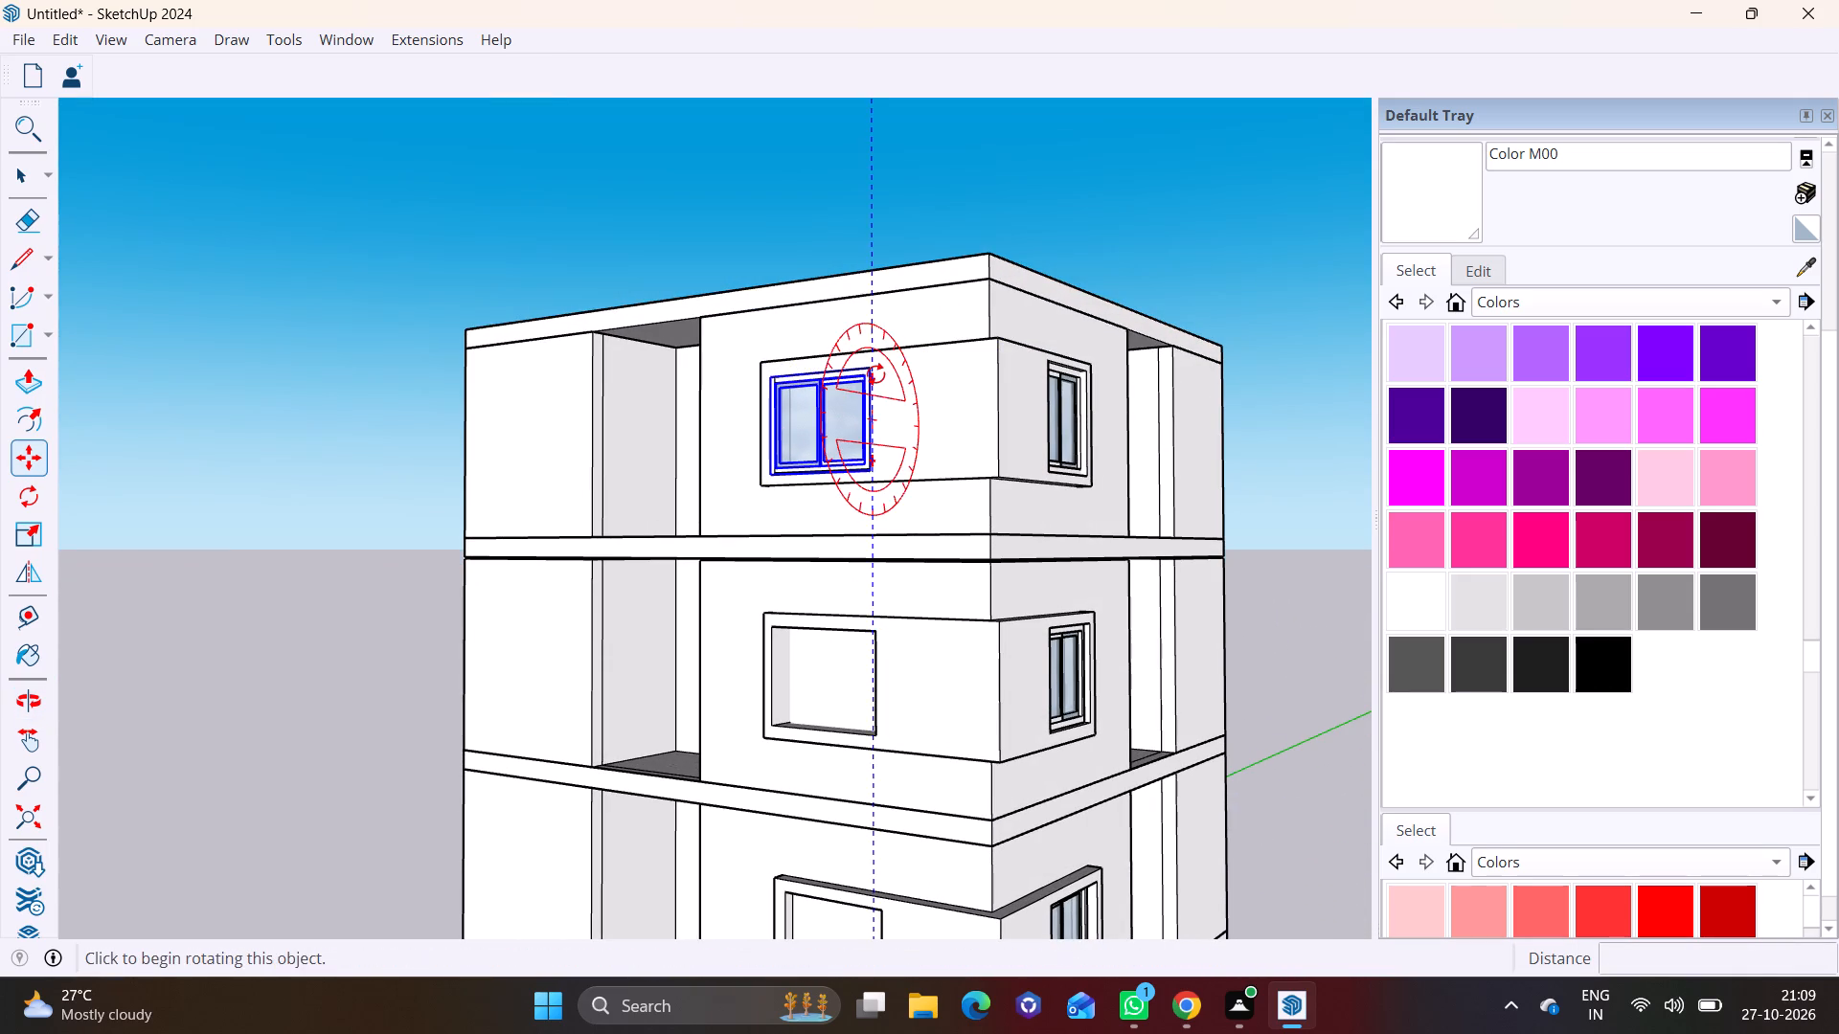
pyautogui.click(869, 371)
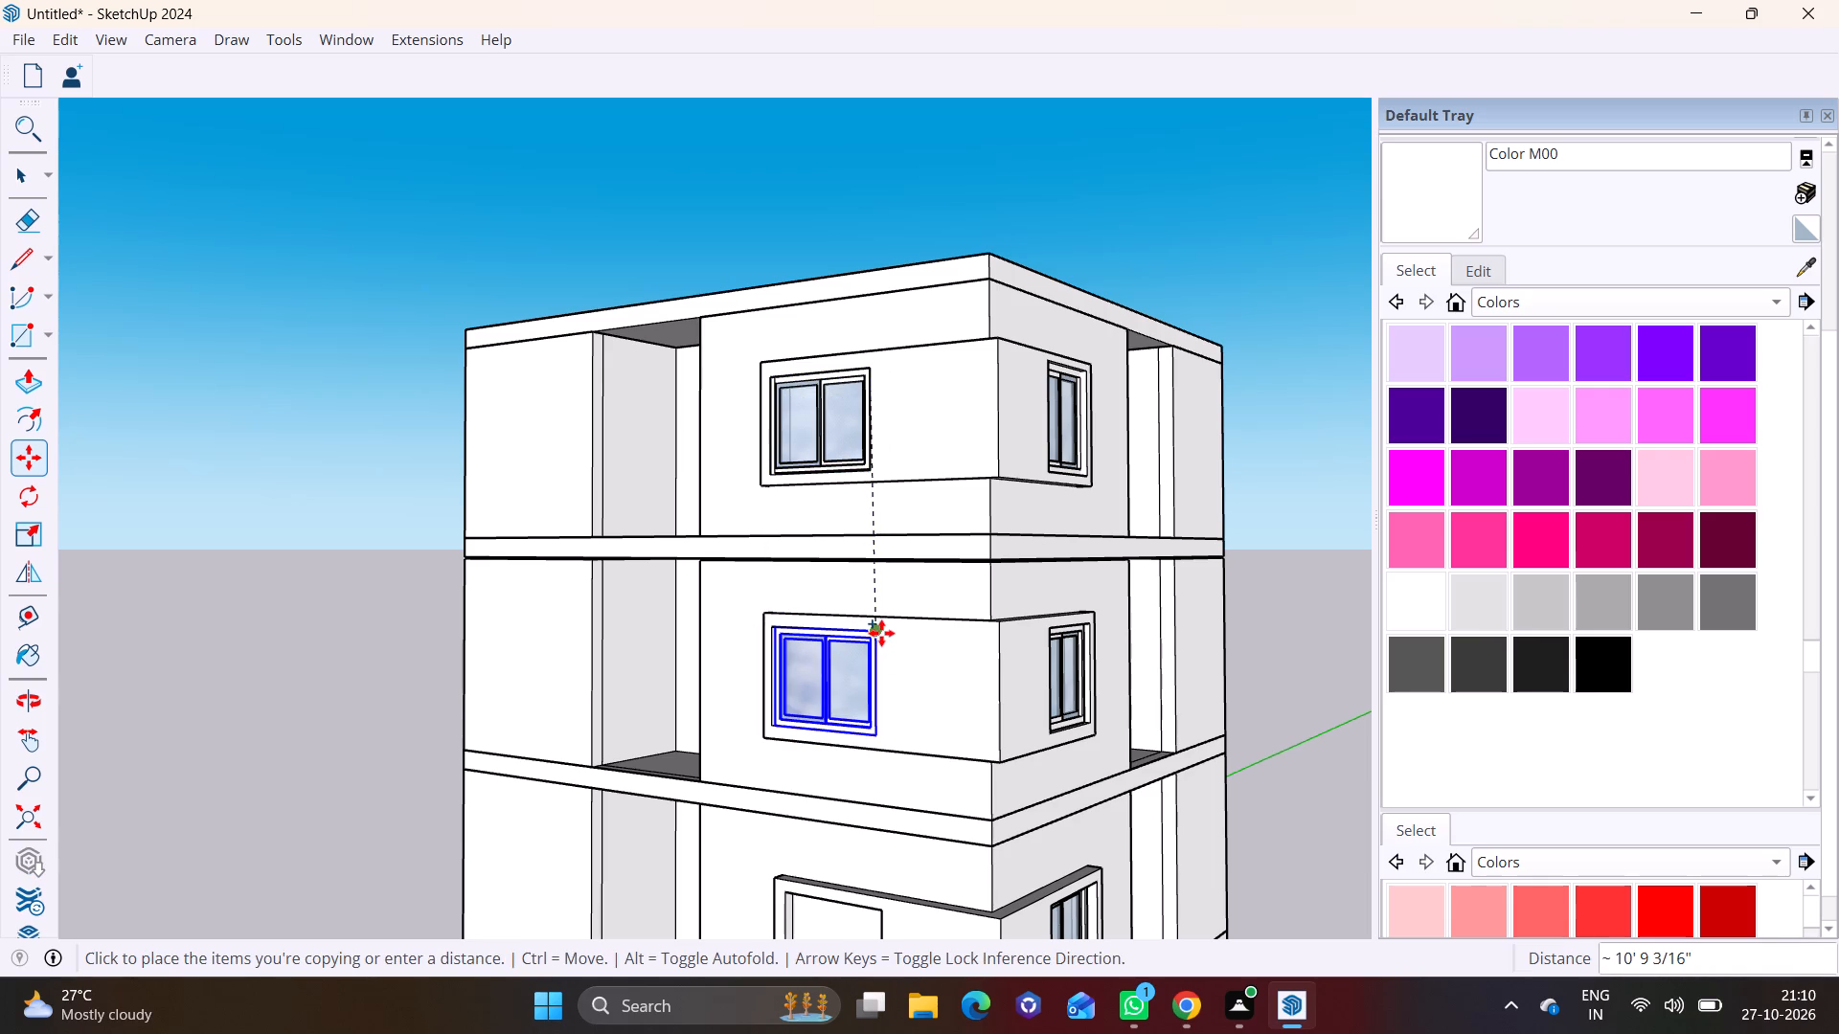
pyautogui.click(881, 633)
# Copy the fourth-storey side window by its upper corner into the third-storey recess, about 11' 2 13/16" below.
pyautogui.moveTo(880, 666); pyautogui.dragTo(909, 410, button='middle')
pyautogui.click(904, 390)
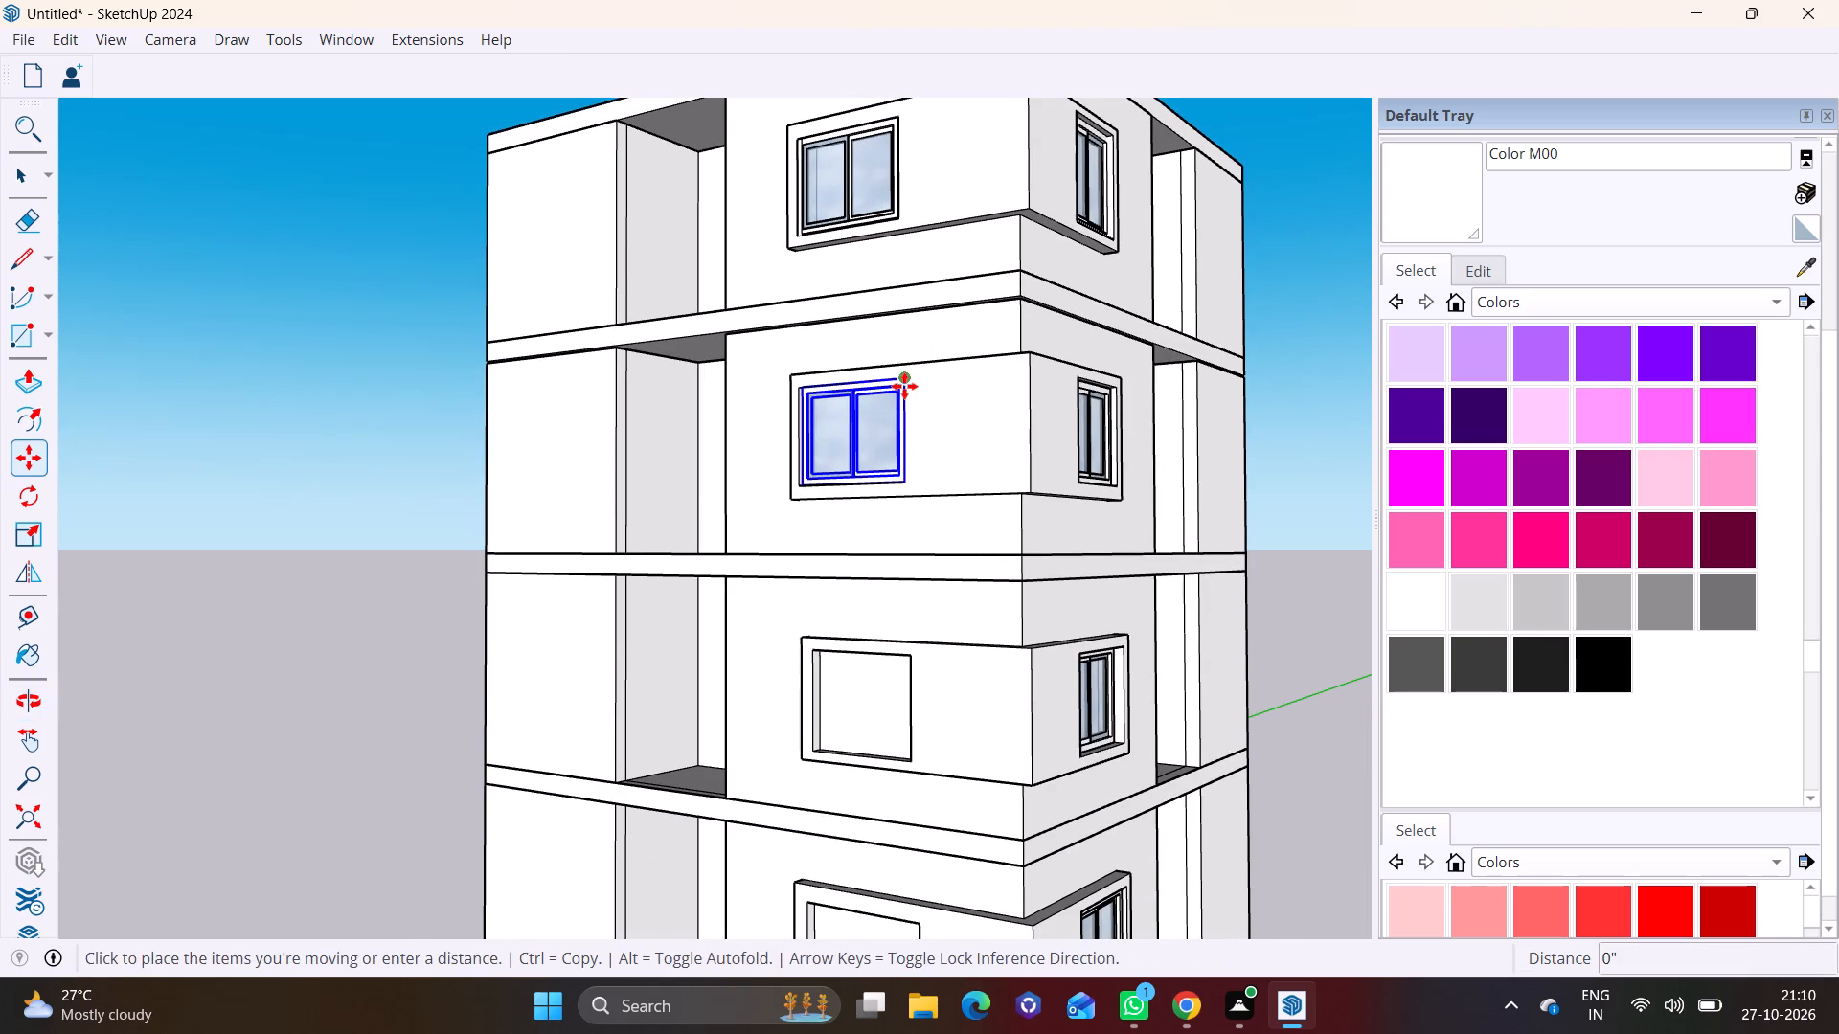
pyautogui.click(909, 655)
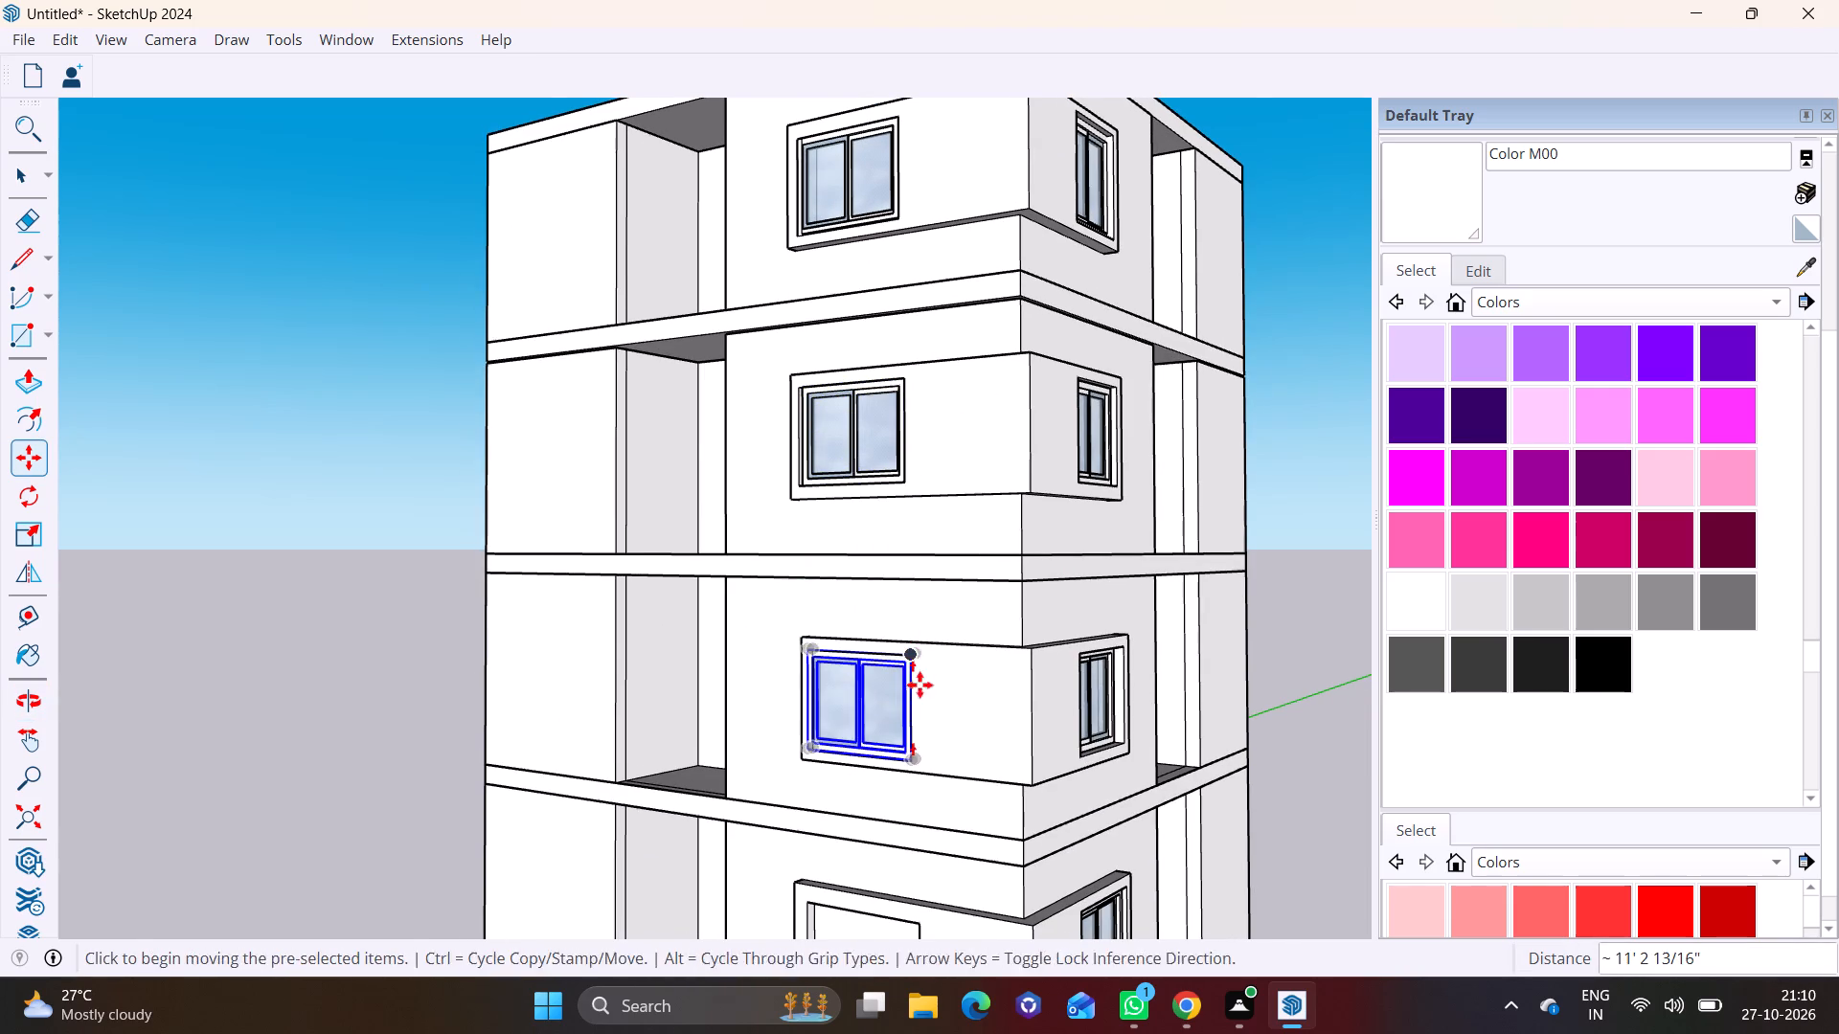
# Copy the third-storey side window by its upper corner straight down into the second-storey recess.
pyautogui.moveTo(919, 685); pyautogui.dragTo(945, 370, button='middle')
pyautogui.click(928, 340)
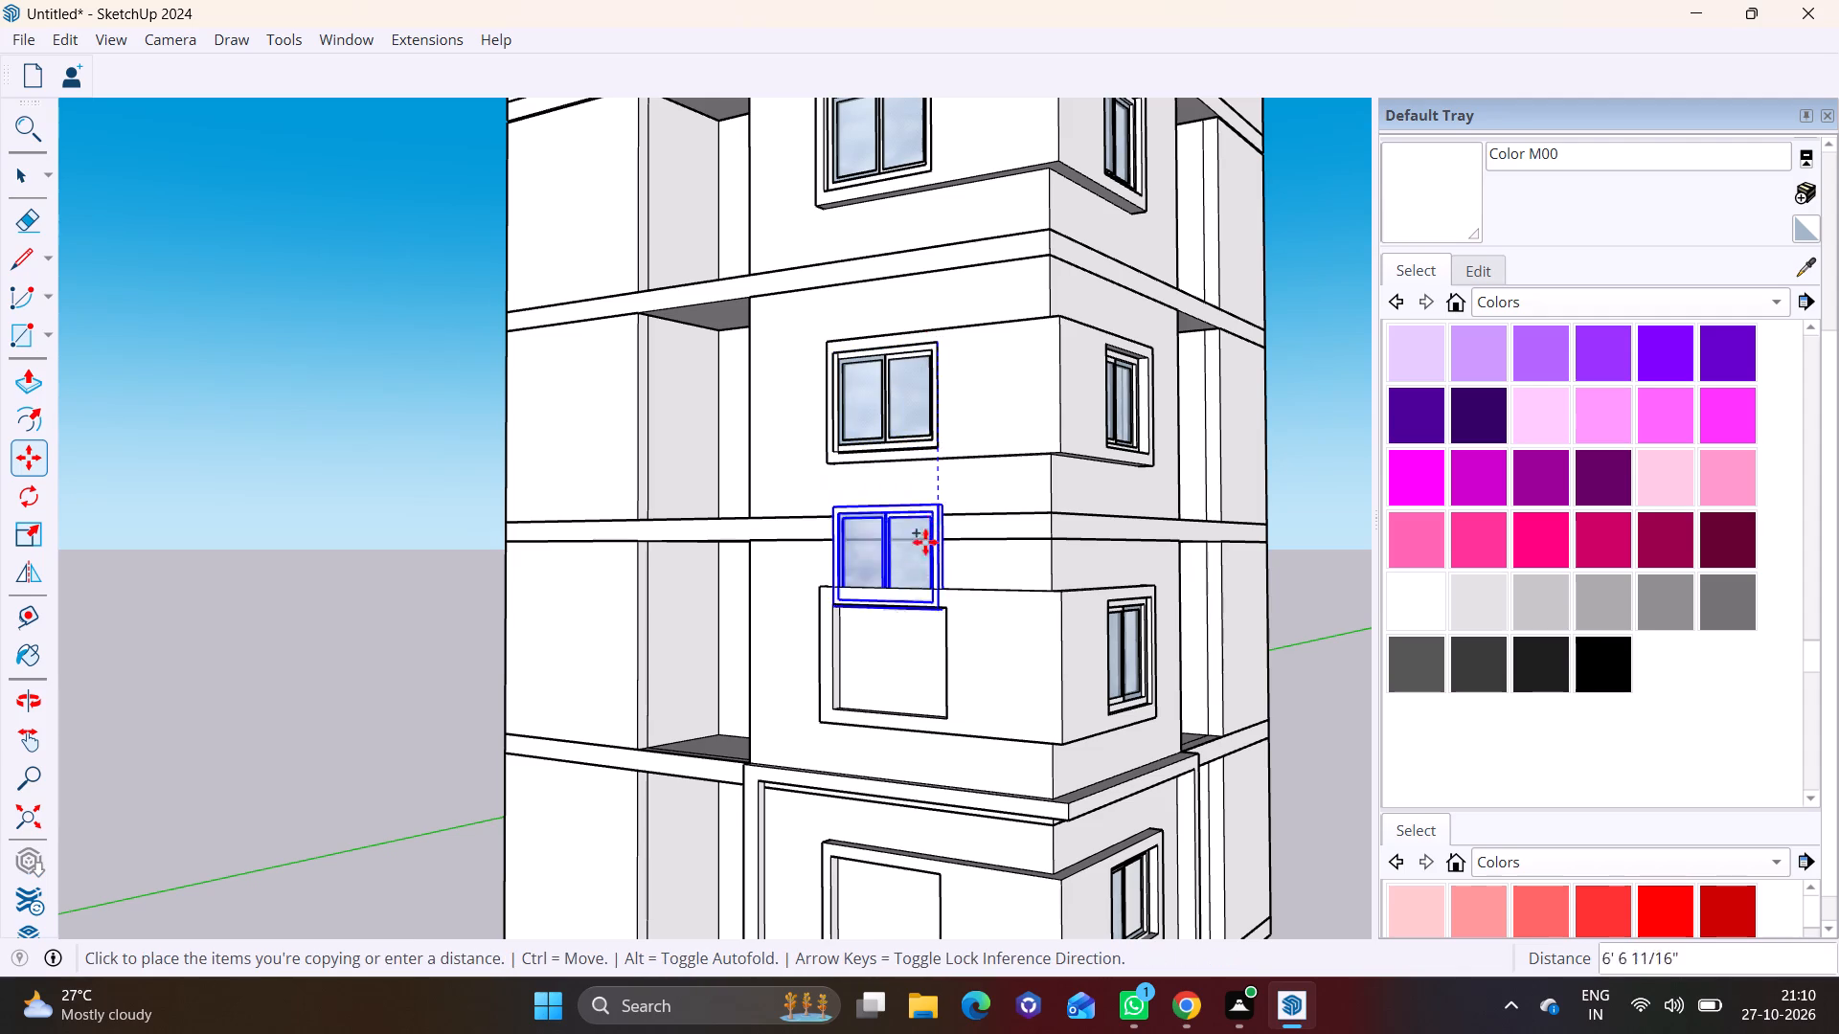
pyautogui.click(931, 610)
# Copy the second-storey side window by its upper corner into the first-storey recess, about 10' 7 3/4" below.
pyautogui.keyDown('shift'); pyautogui.moveTo(943, 666); pyautogui.dragTo(953, 353, button='middle'); pyautogui.keyUp('shift')
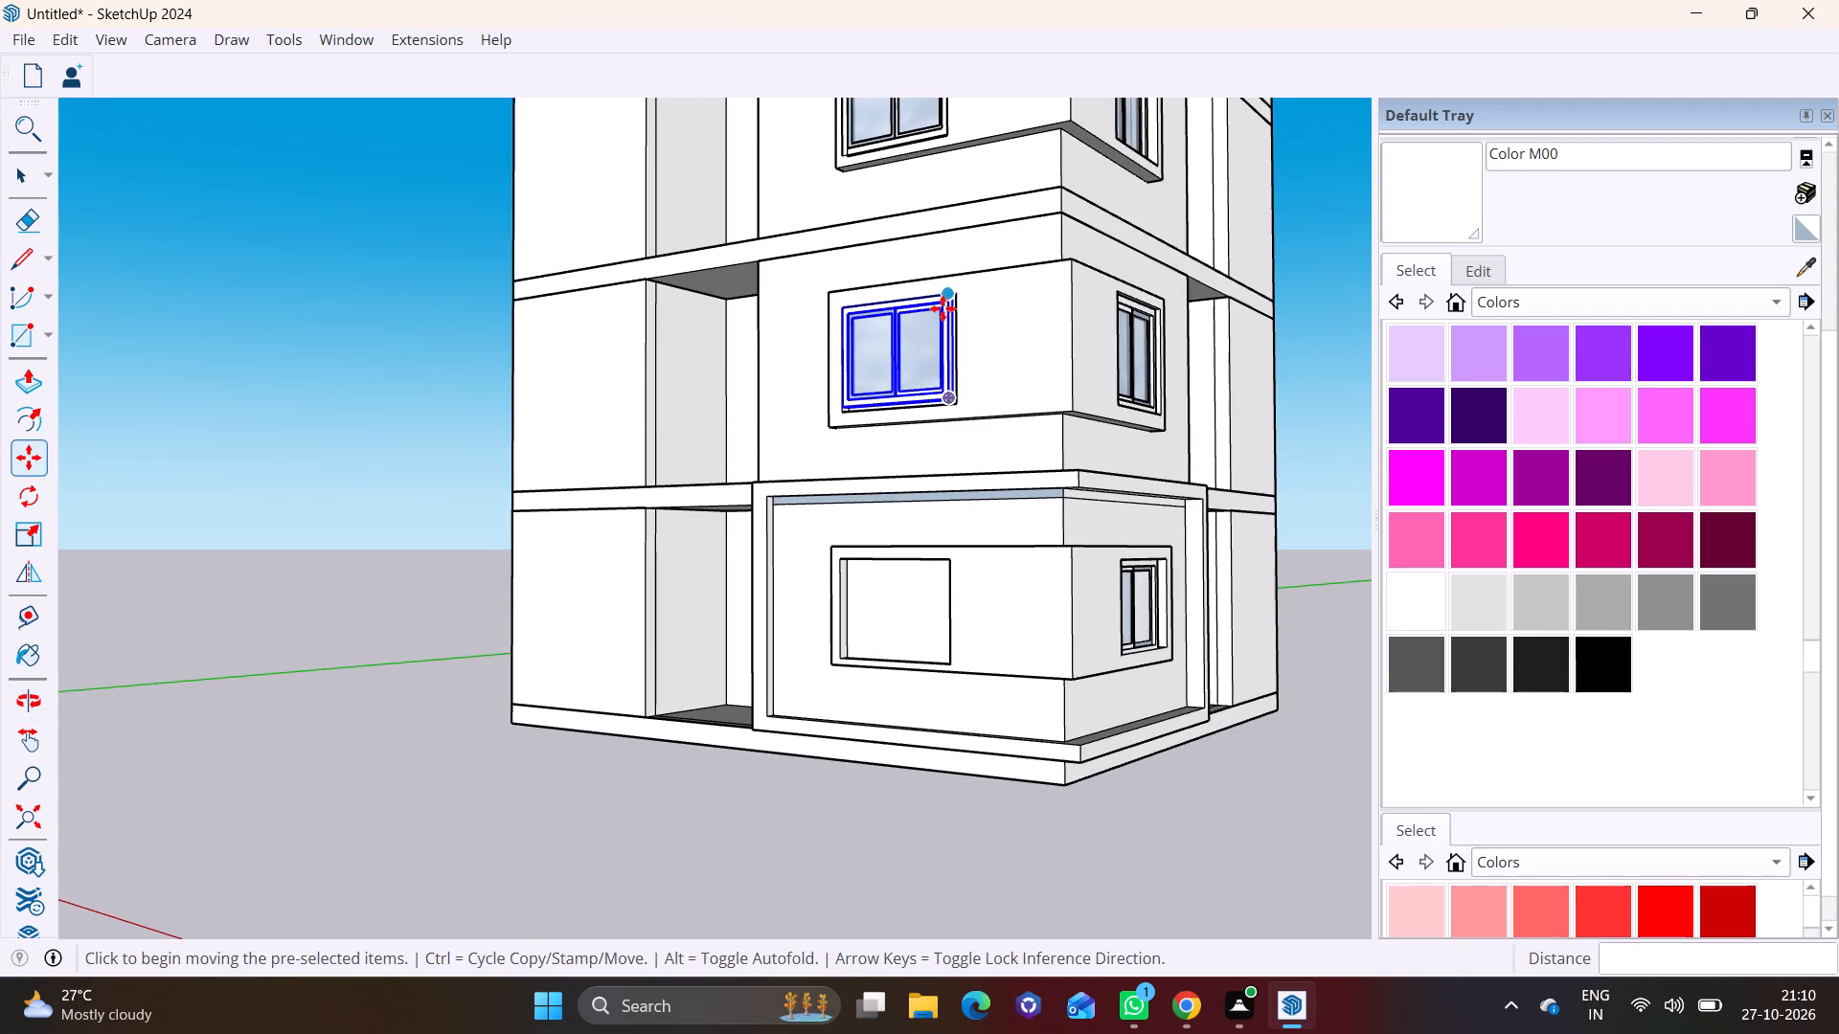
pyautogui.click(942, 296)
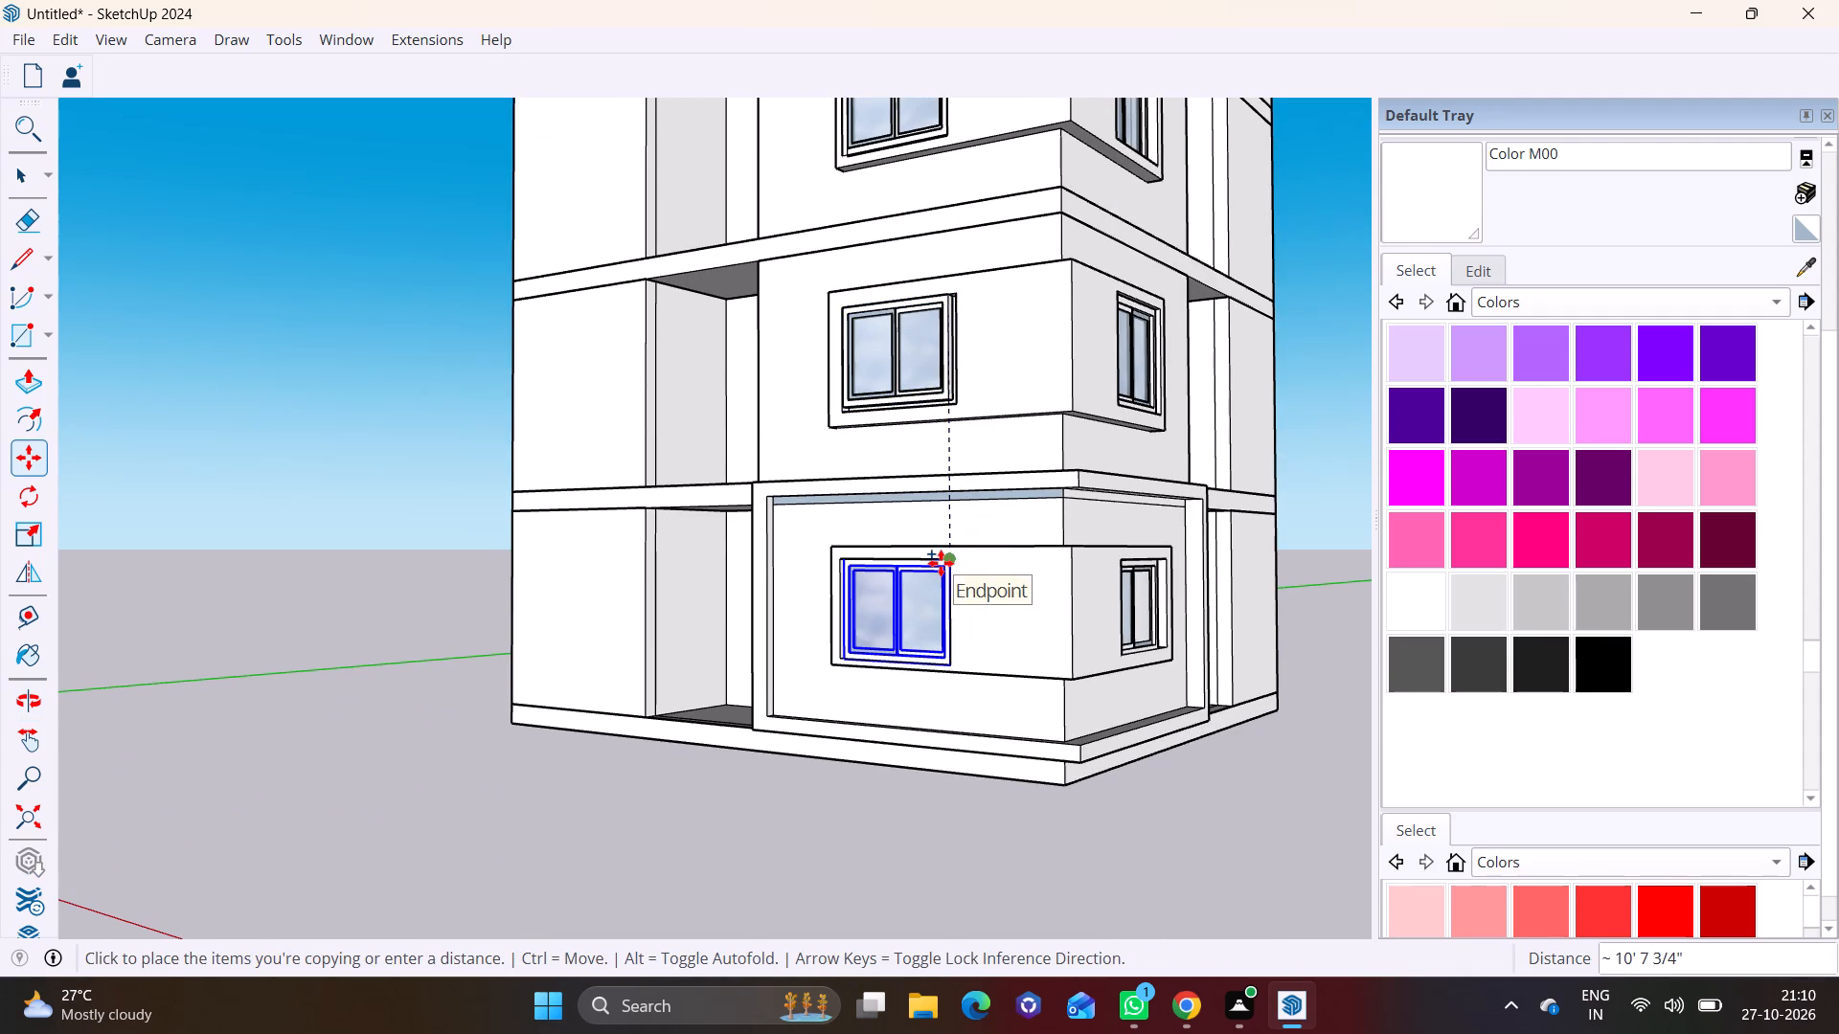
pyautogui.click(941, 563)
# Move the first-storey side window about 2 3/8" sideways so its upper corner meets the recess edge away from the building corner.
pyautogui.moveTo(913, 589); pyautogui.dragTo(1124, 577, button='middle')
pyautogui.scroll(6, 864, 578)
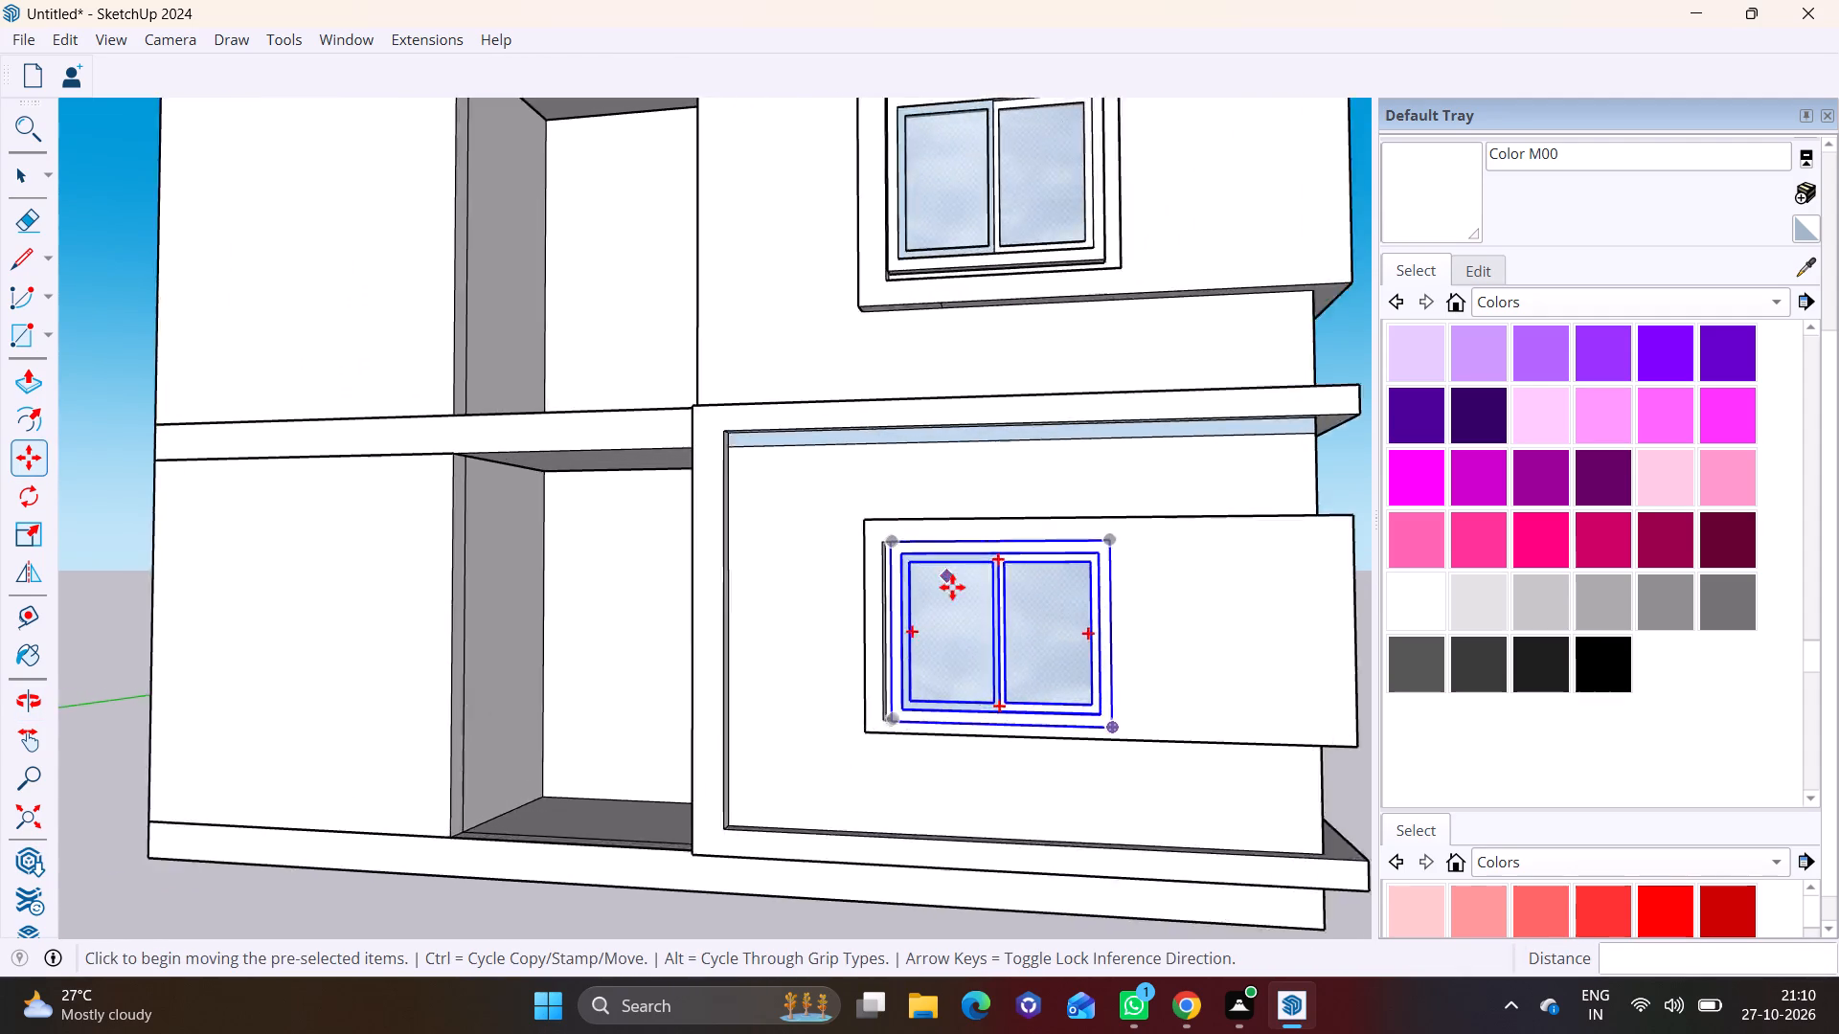
pyautogui.scroll(5, 952, 587)
pyautogui.keyDown('shift'); pyautogui.moveTo(984, 607); pyautogui.dragTo(867, 528, button='middle'); pyautogui.keyUp('shift')
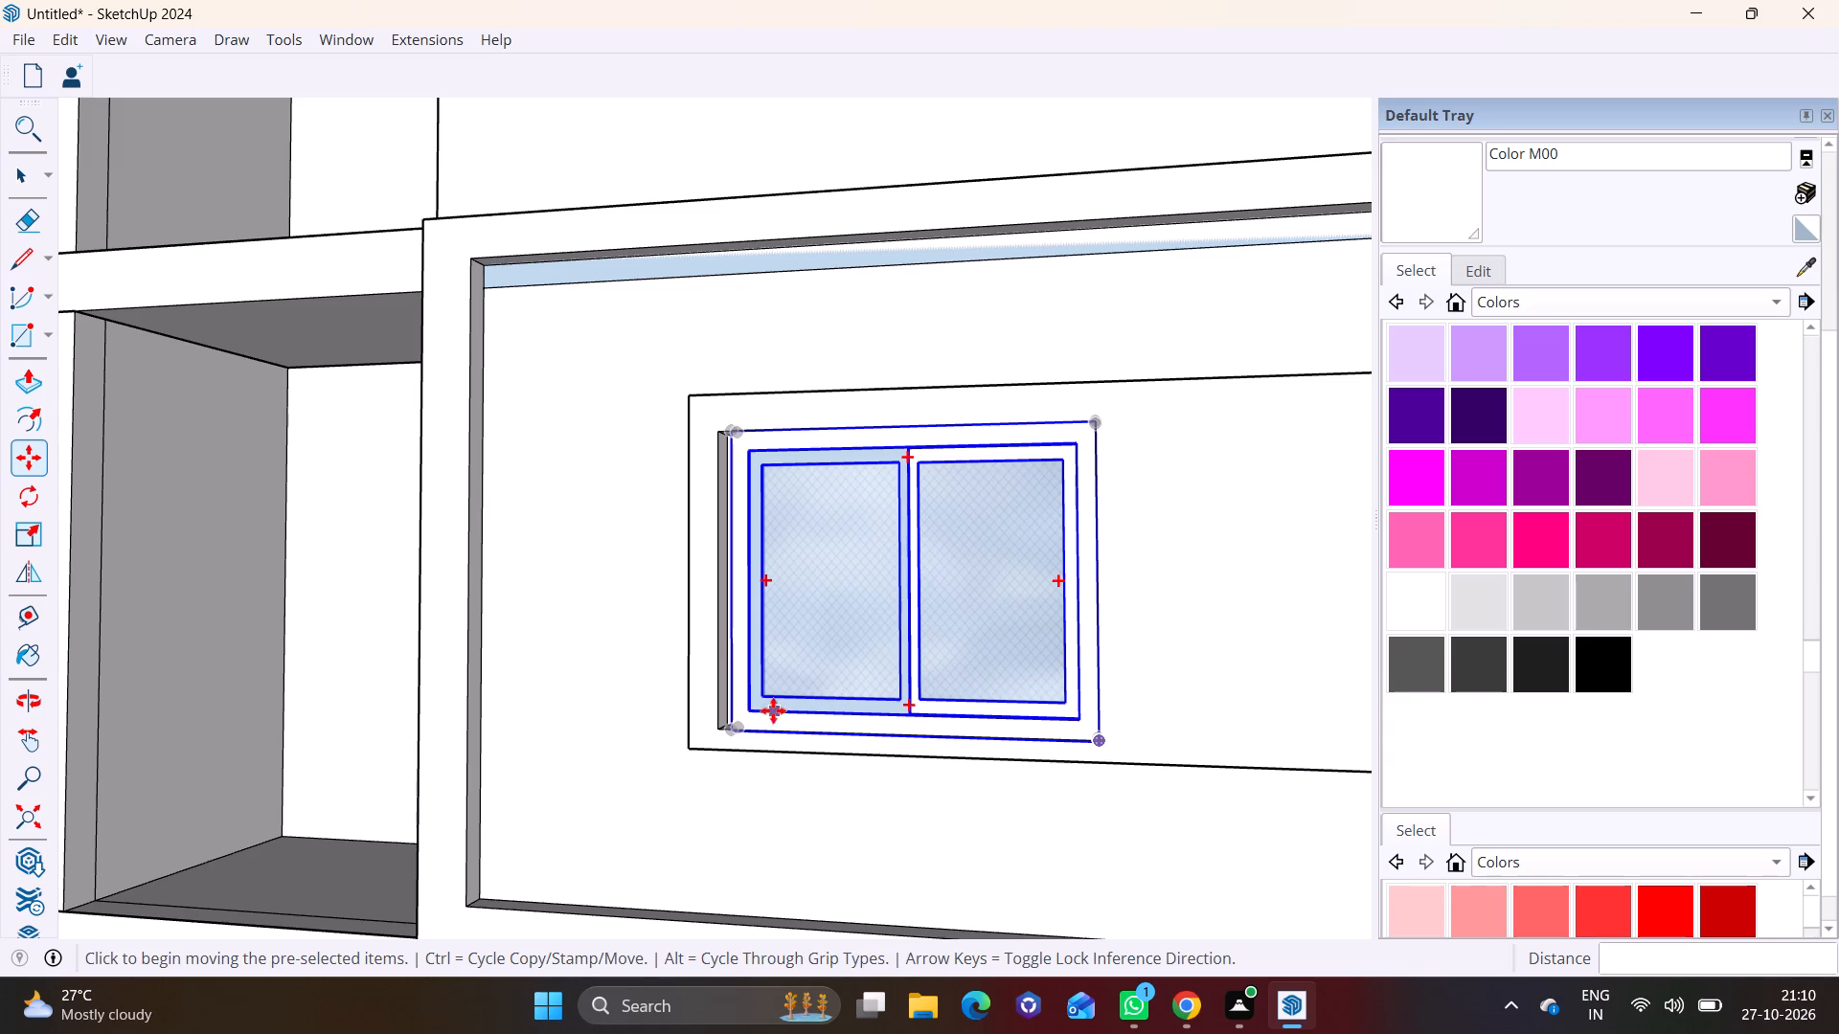
pyautogui.click(737, 426)
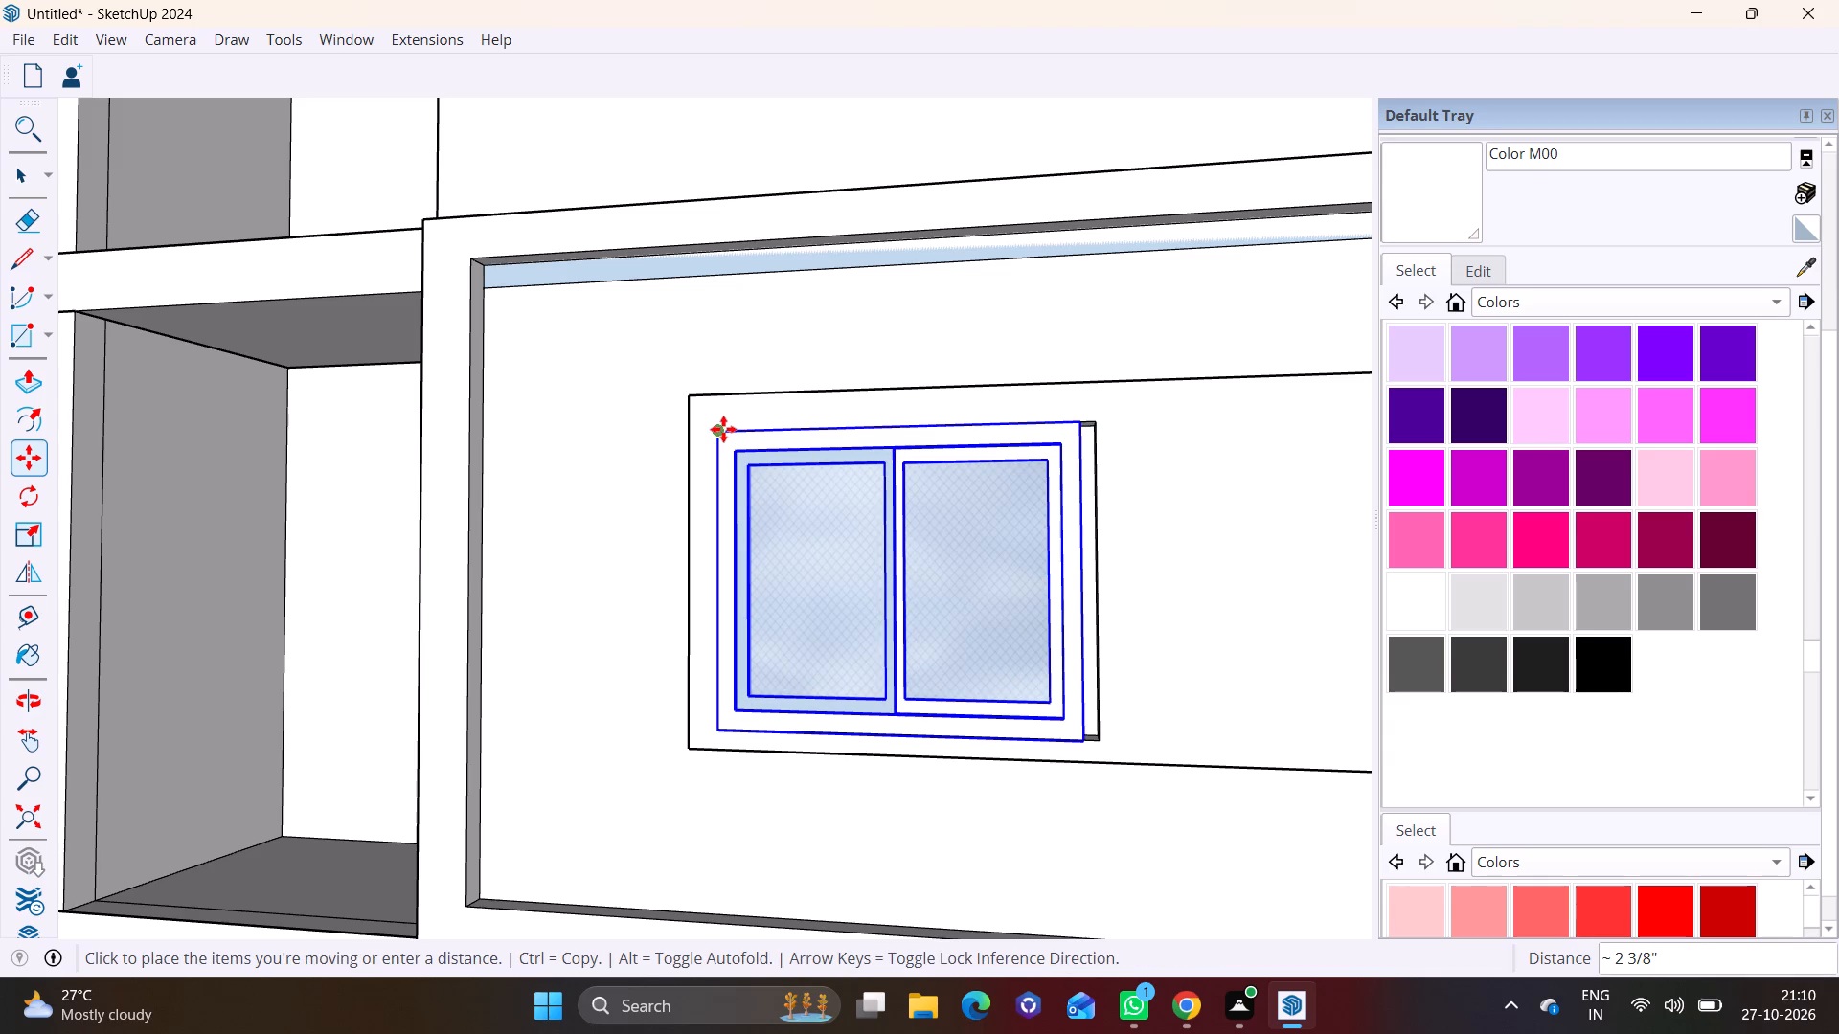
pyautogui.click(730, 429)
# Scale the first-storey side window's width along the green axis so it spans the full recess.
pyautogui.scroll(1, 1048, 568)
pyautogui.moveTo(1046, 568); pyautogui.dragTo(875, 574, button='middle')
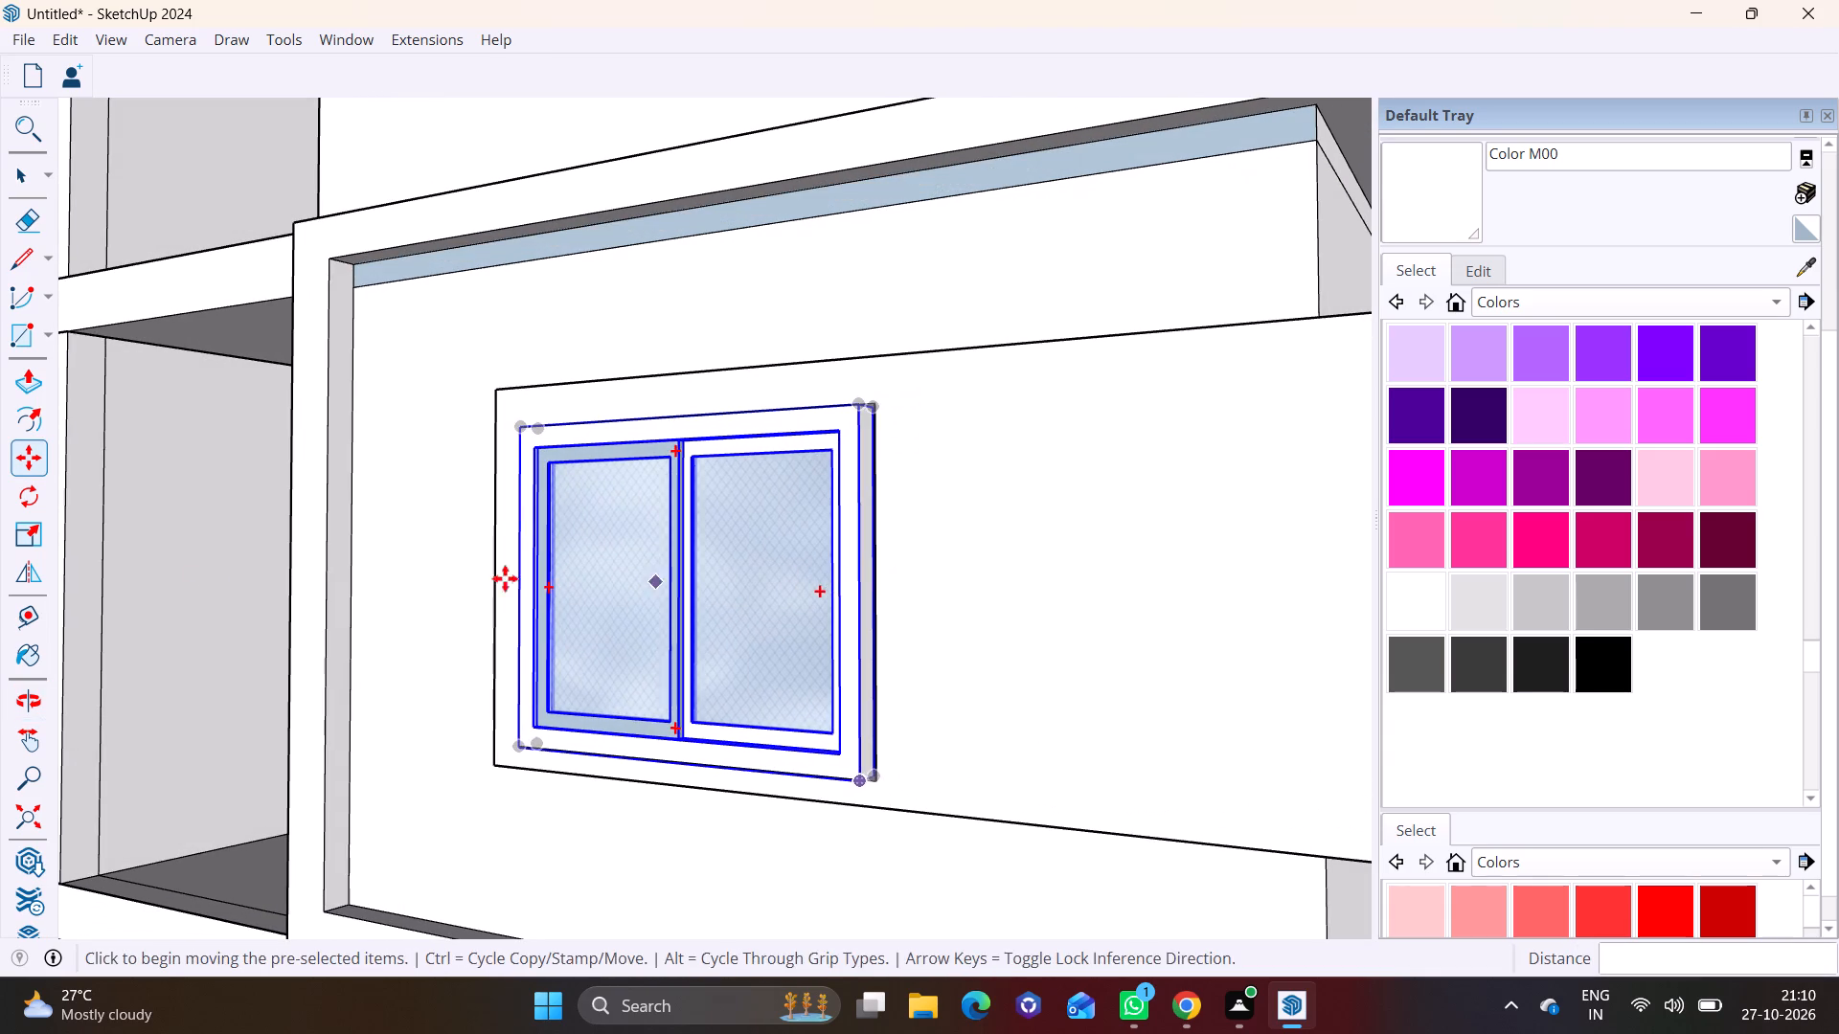
pyautogui.click(35, 535)
pyautogui.scroll(4, 884, 638)
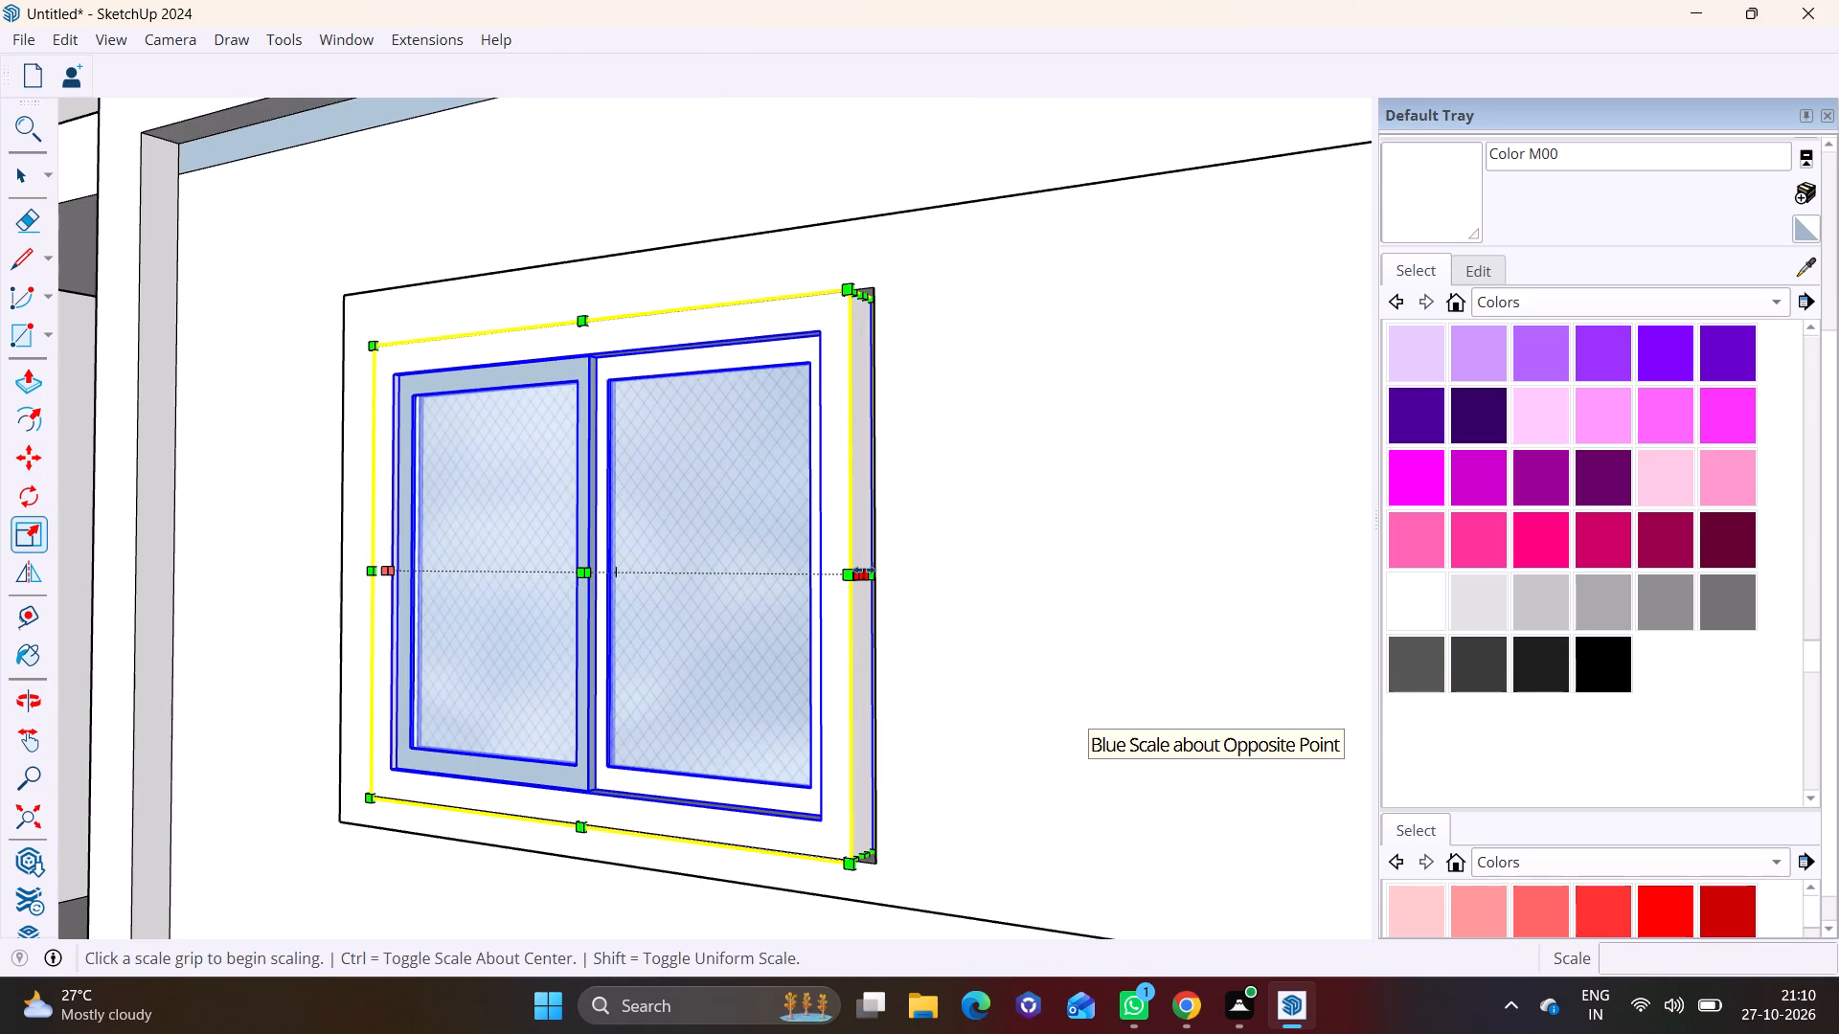
pyautogui.click(864, 570)
pyautogui.click(874, 565)
pyautogui.scroll(-7, 730, 604)
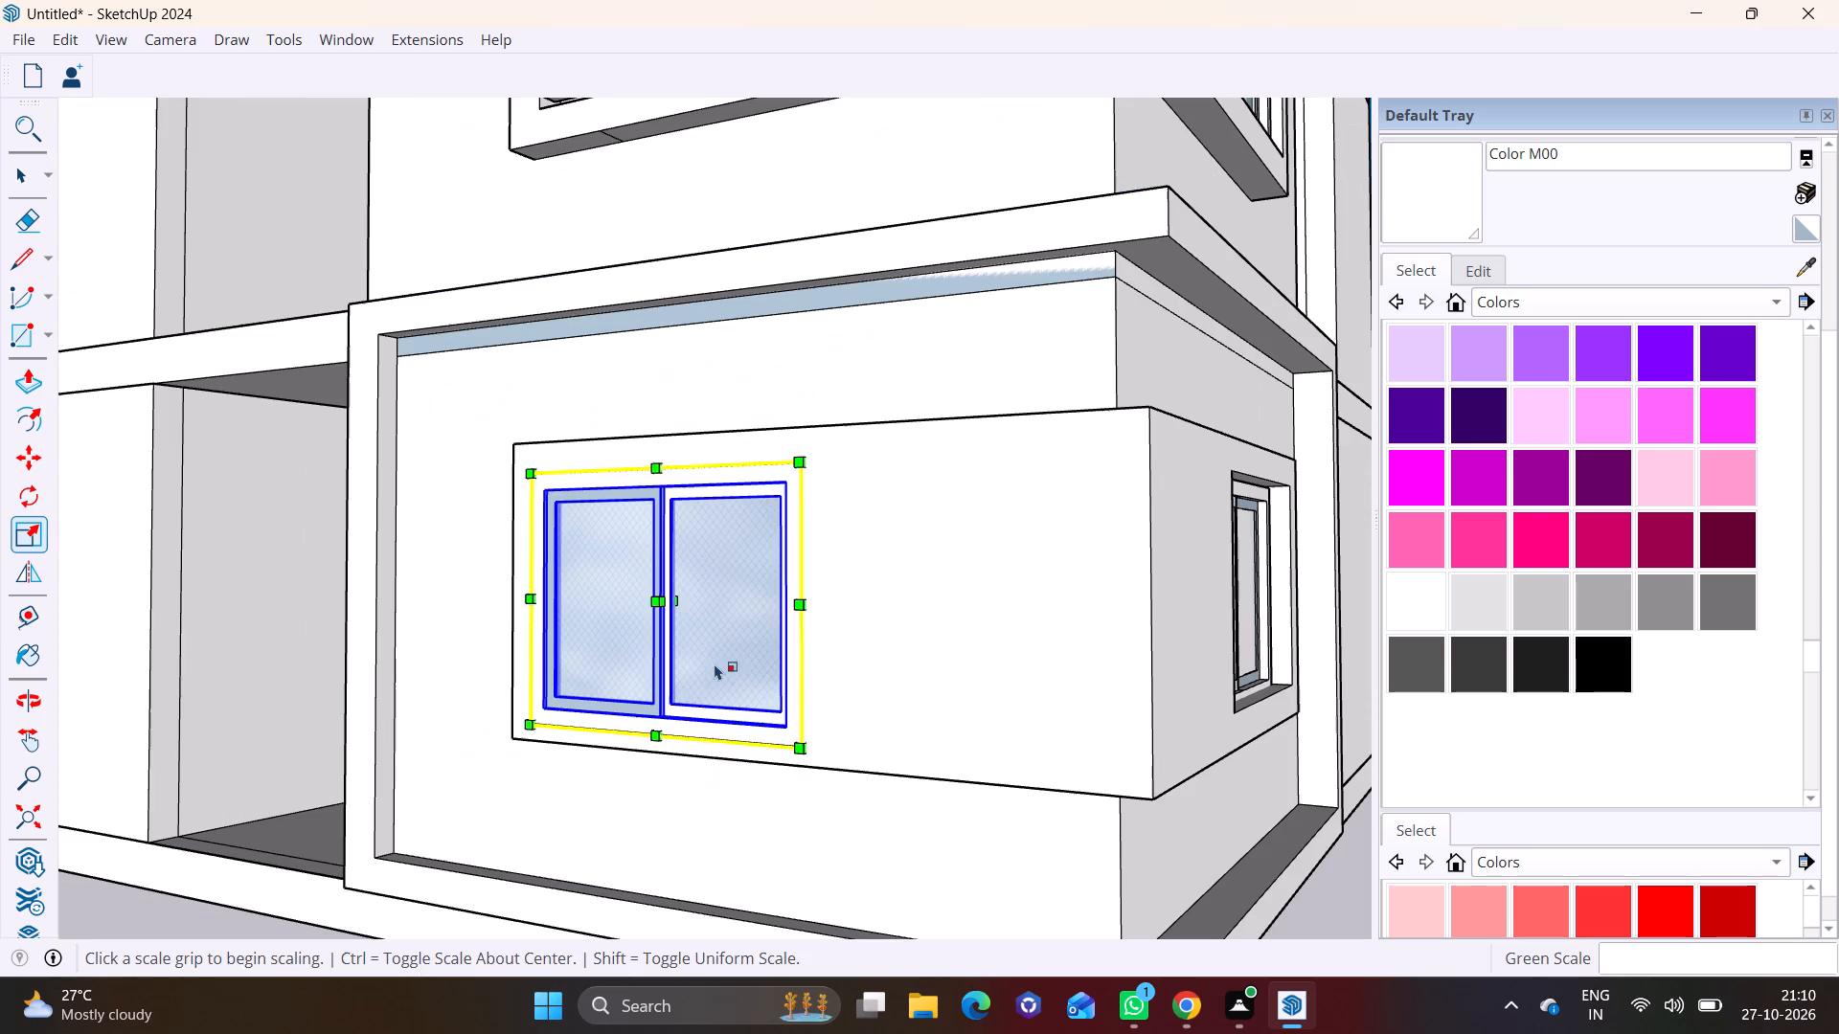
# Move the first-storey side window inward in two short moves so it sits deeper within its recess.
pyautogui.press('space')
pyautogui.click(711, 663)
pyautogui.press('m')
pyautogui.click(649, 675)
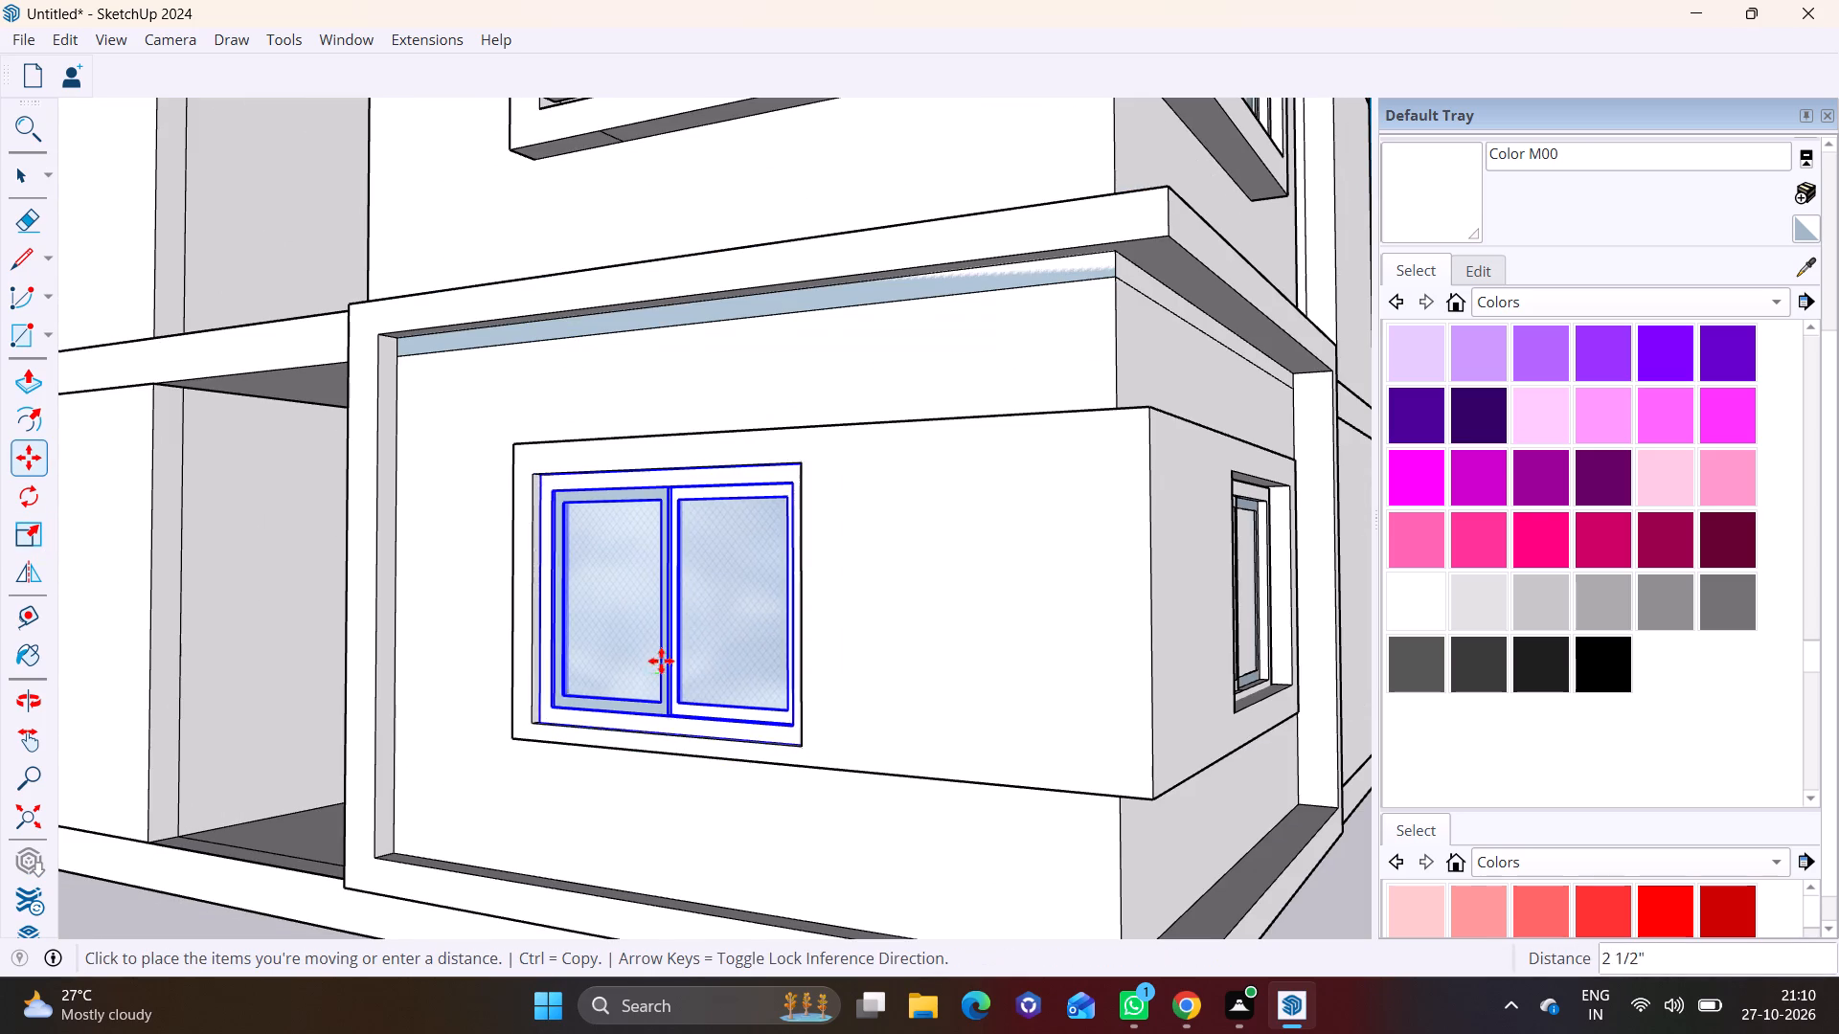
pyautogui.click(662, 665)
pyautogui.moveTo(692, 655); pyautogui.dragTo(637, 666, button='middle')
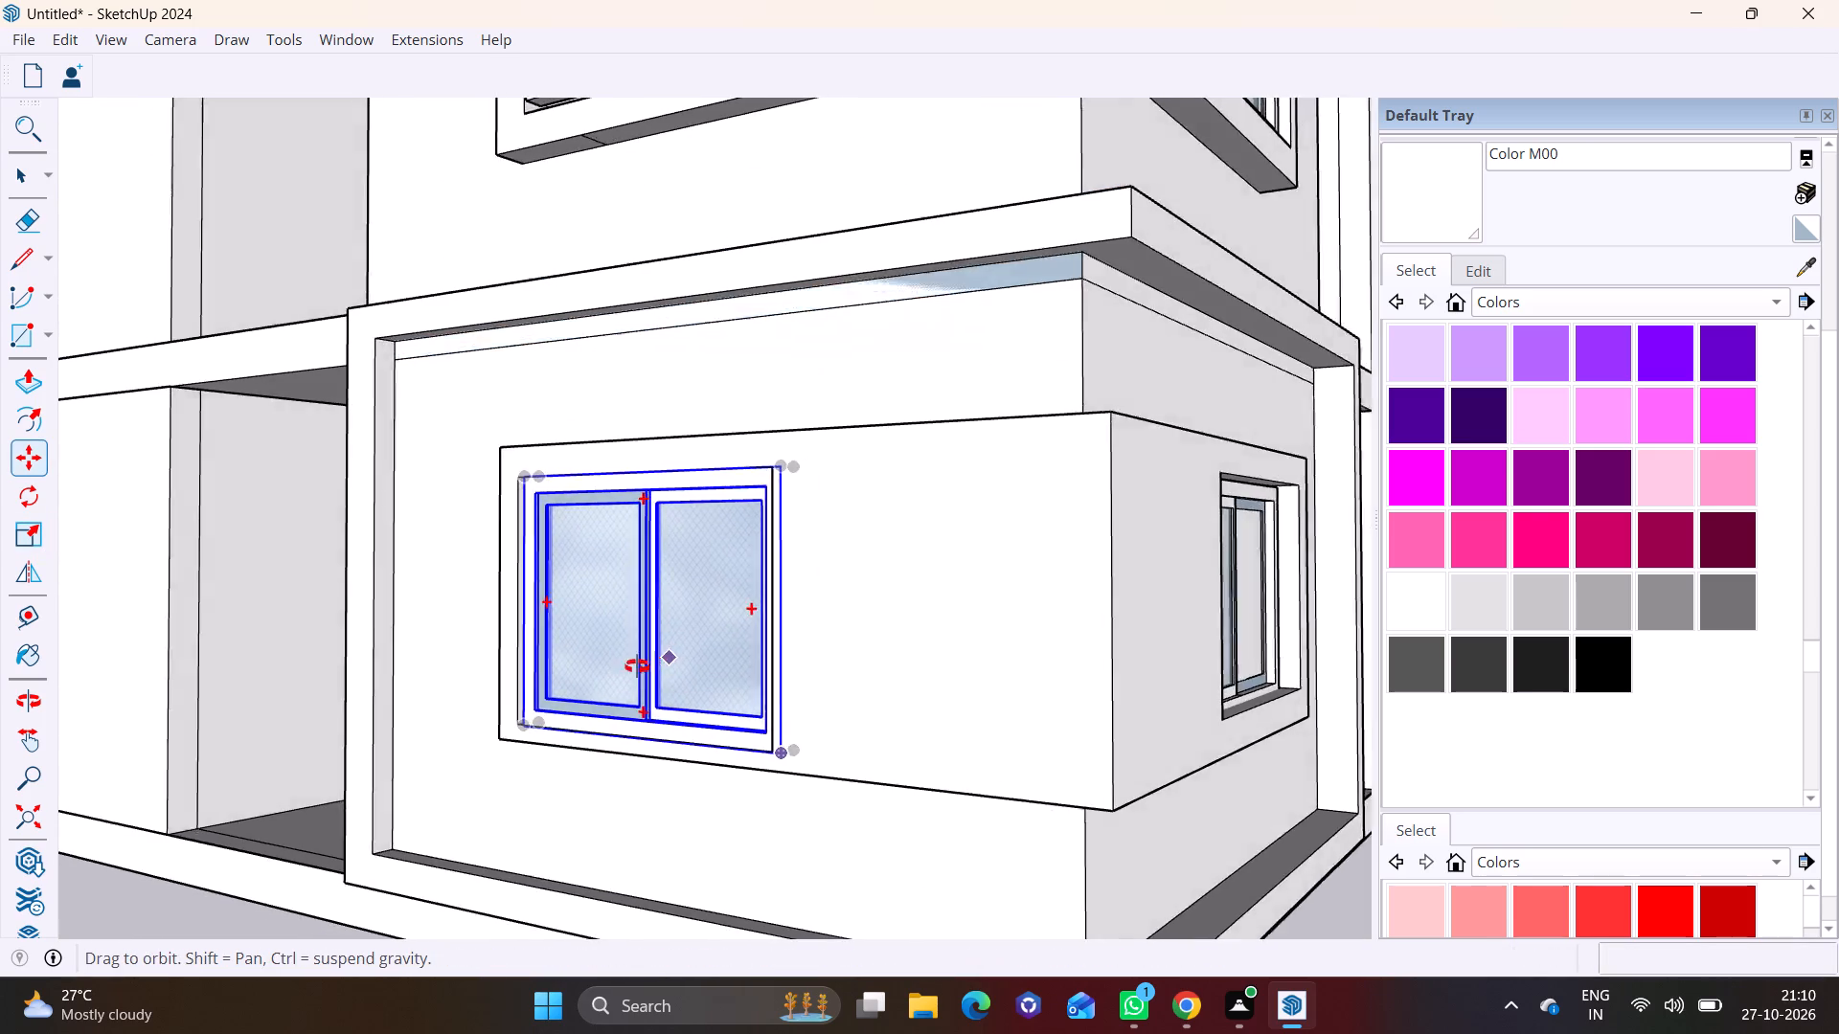
pyautogui.moveTo(637, 666); pyautogui.dragTo(523, 688, button='middle')
pyautogui.scroll(-2, 537, 666)
pyautogui.click(548, 663)
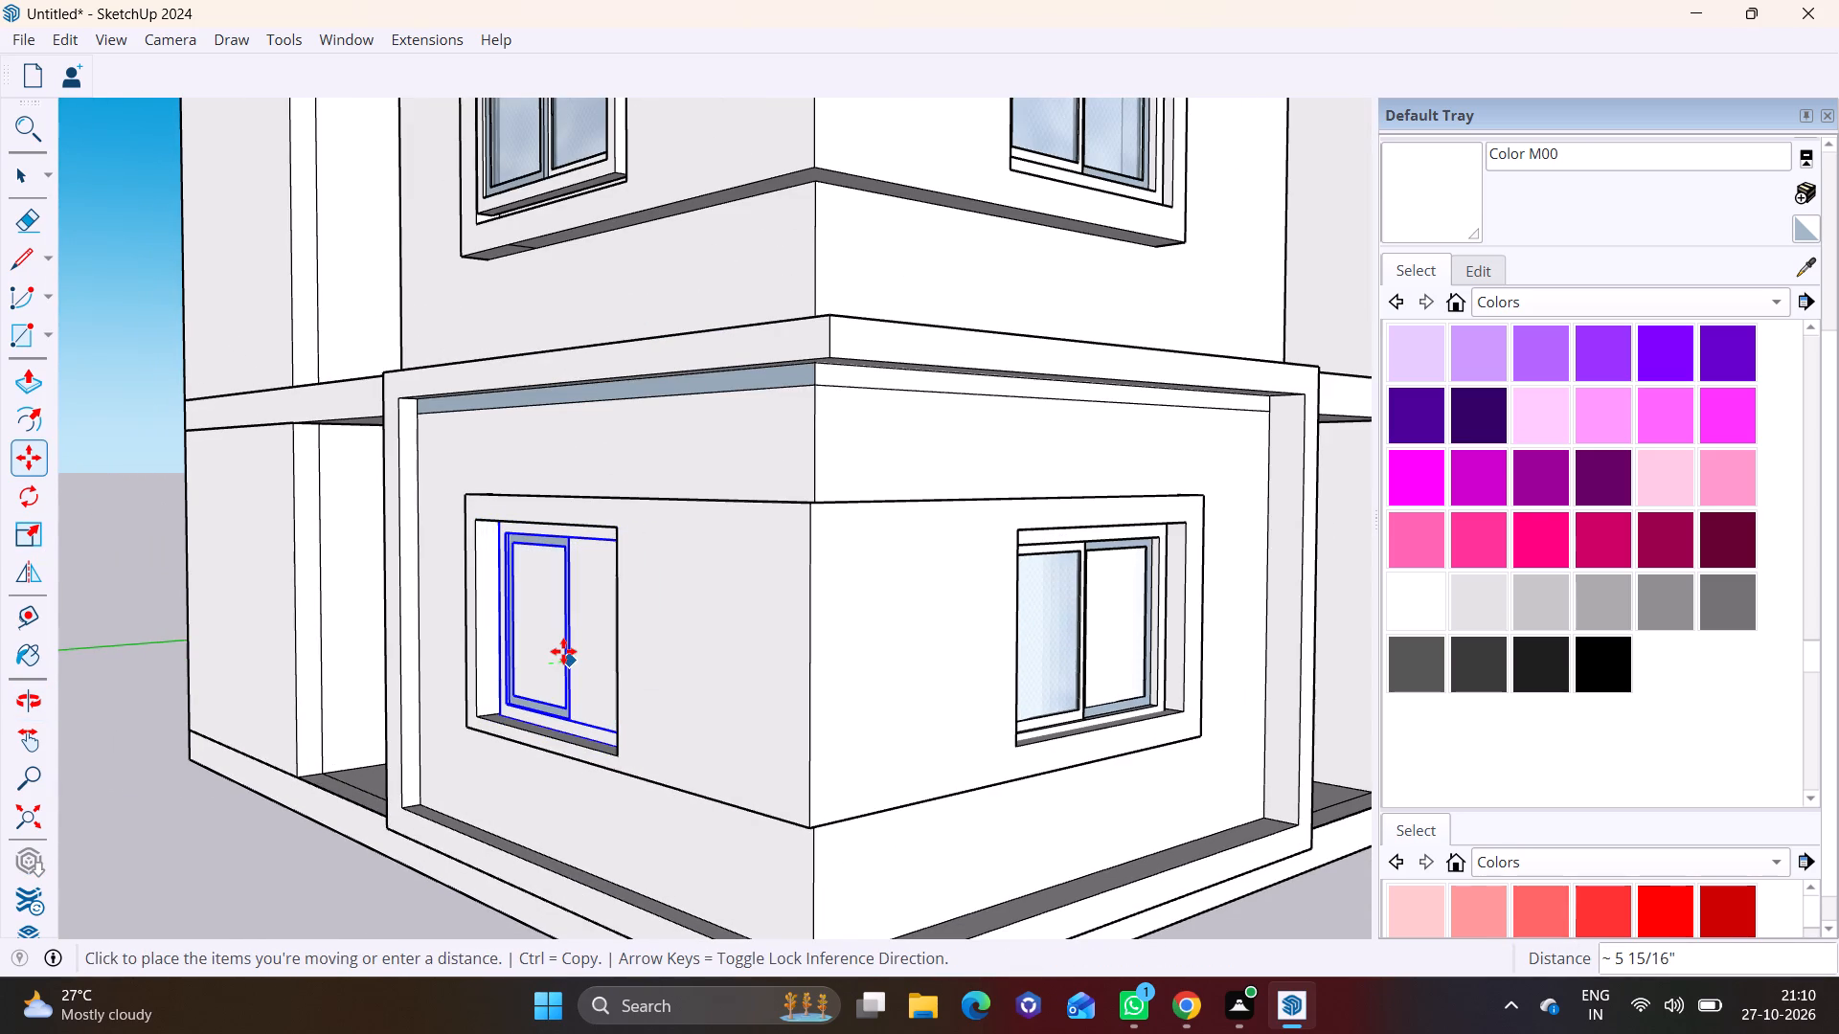
pyautogui.scroll(6, 557, 653)
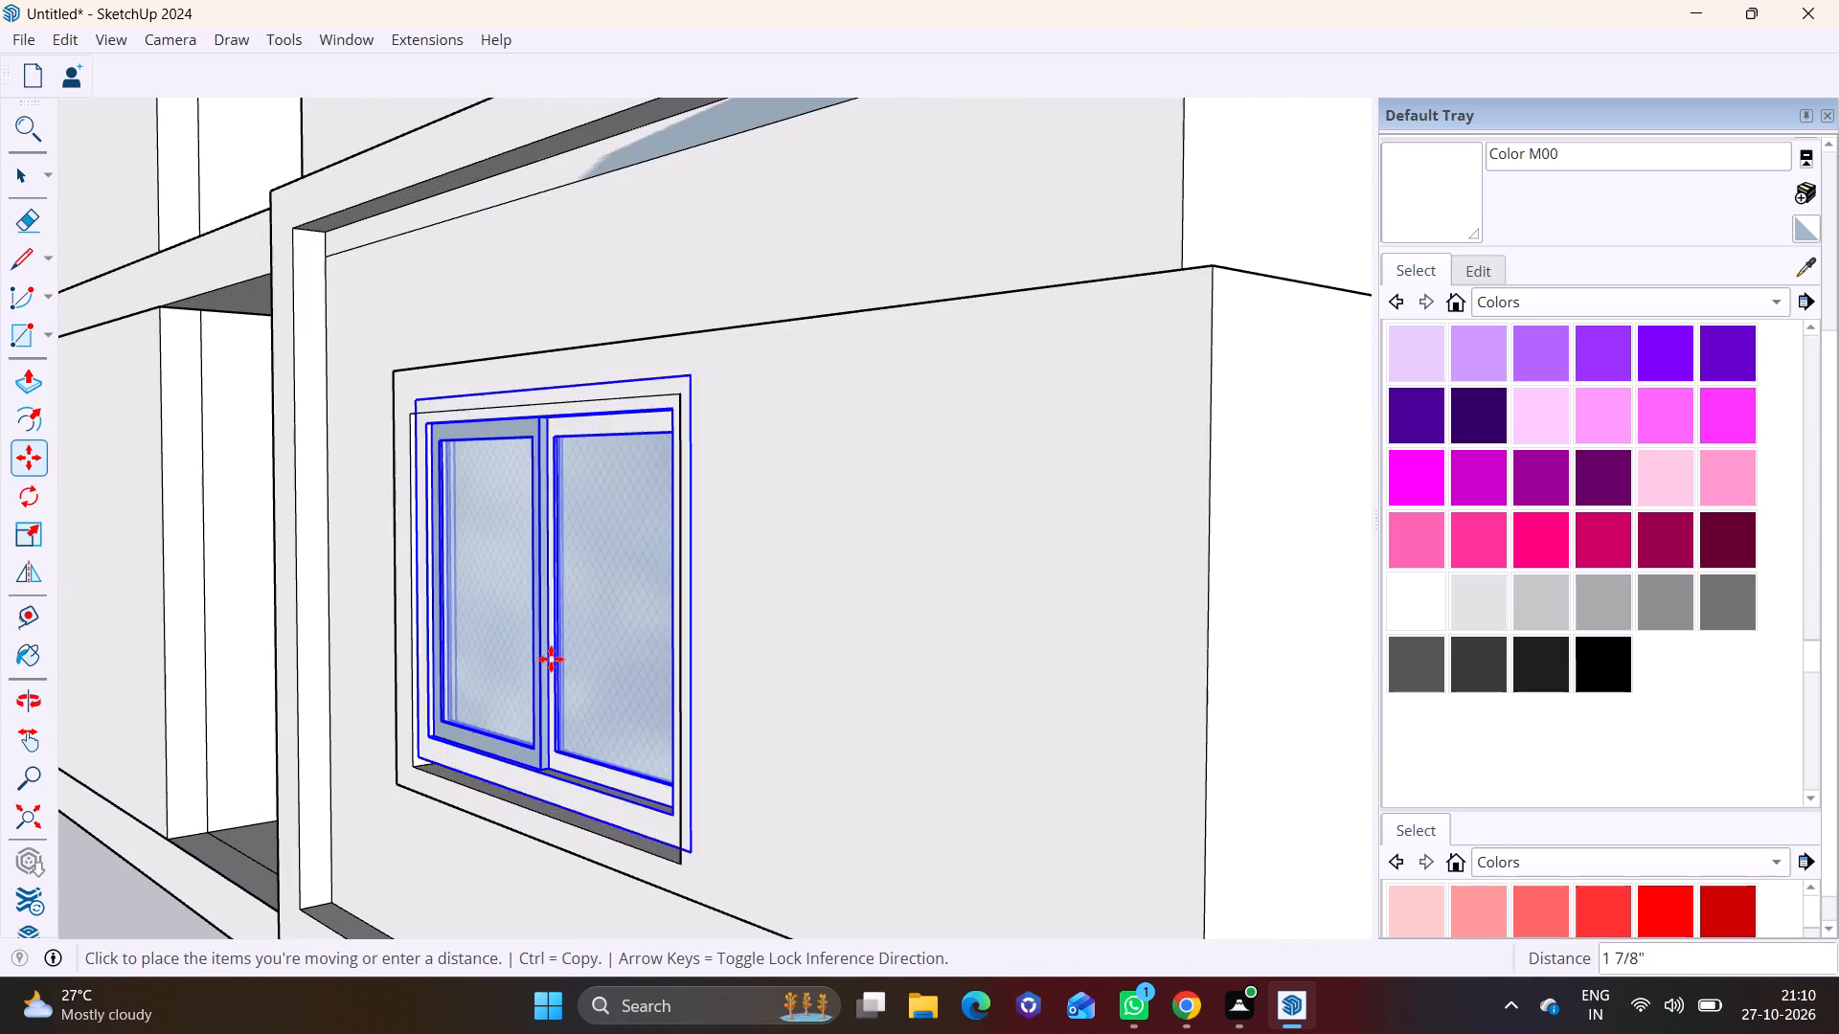
pyautogui.click(553, 660)
pyautogui.press('space')
pyautogui.click(761, 646)
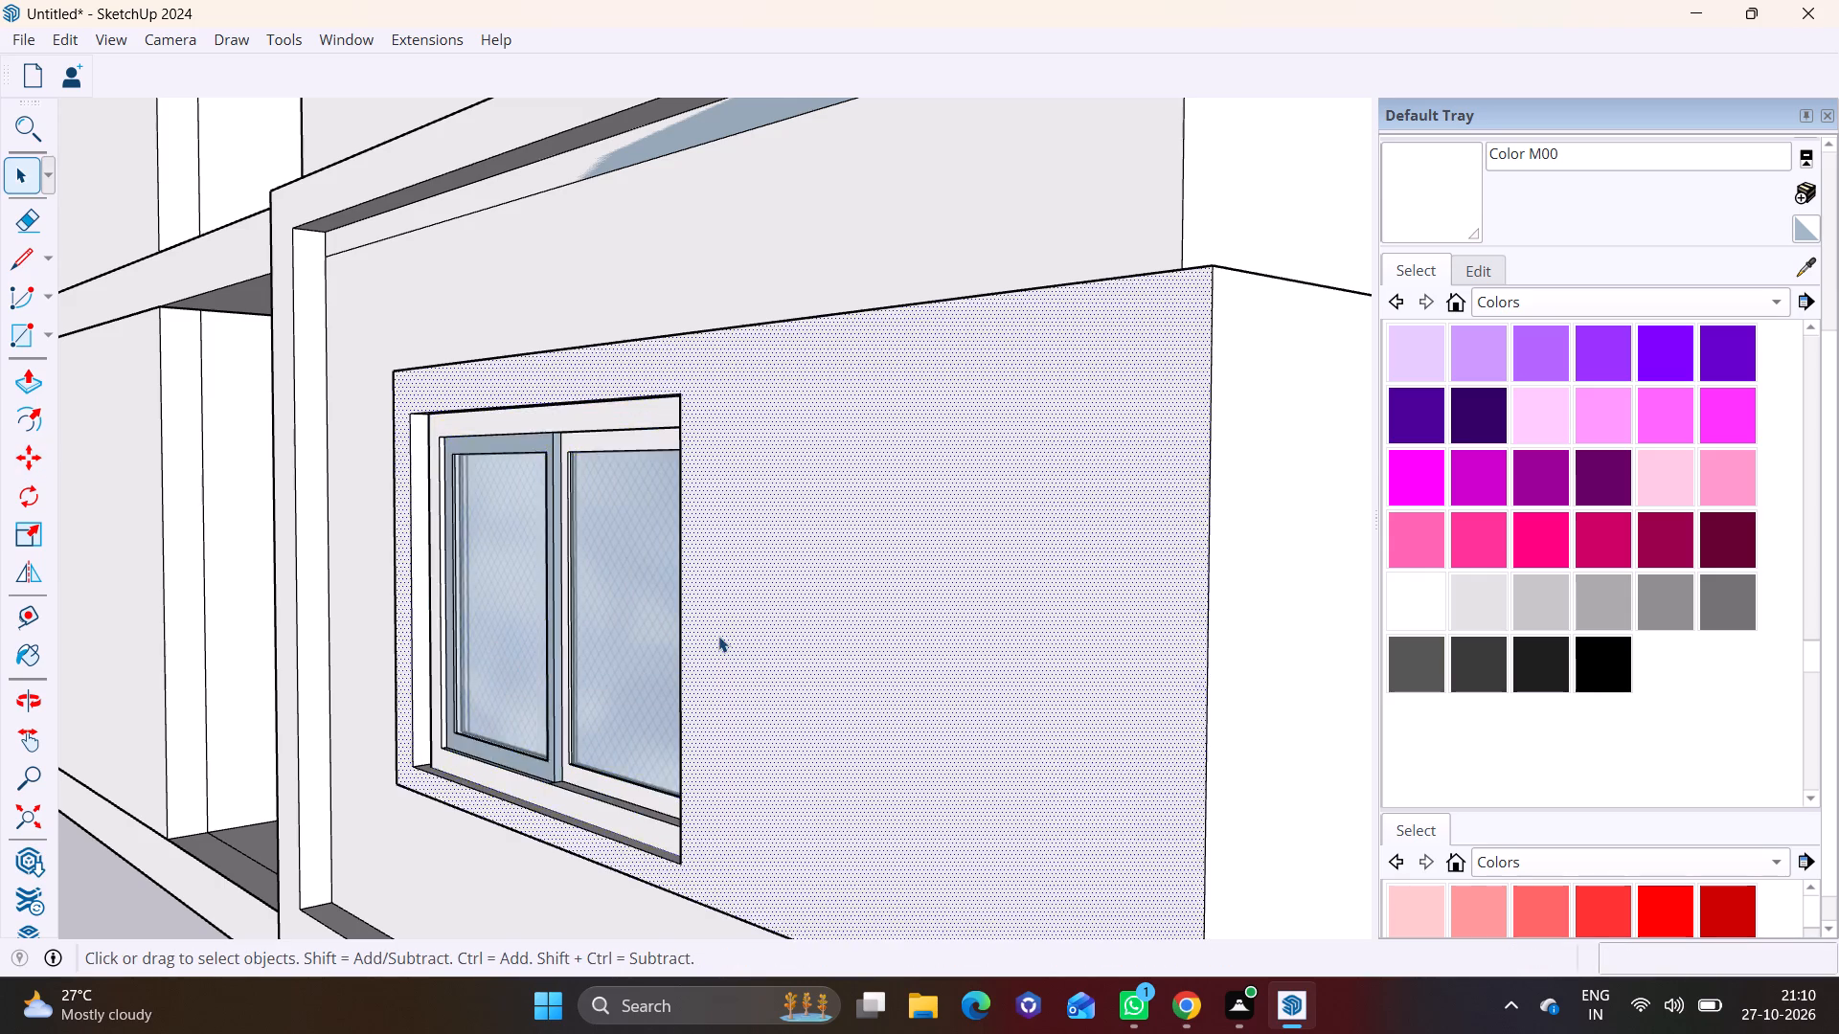
# Scale the second-storey side window's height down to the recess sill by a factor of about 1.05.
pyautogui.scroll(-6, 718, 636)
pyautogui.keyDown('shift'); pyautogui.moveTo(710, 526); pyautogui.dragTo(697, 940, button='middle'); pyautogui.keyUp('shift')
pyautogui.keyDown('shift'); pyautogui.moveTo(518, 389); pyautogui.dragTo(556, 623, button='middle'); pyautogui.keyUp('shift')
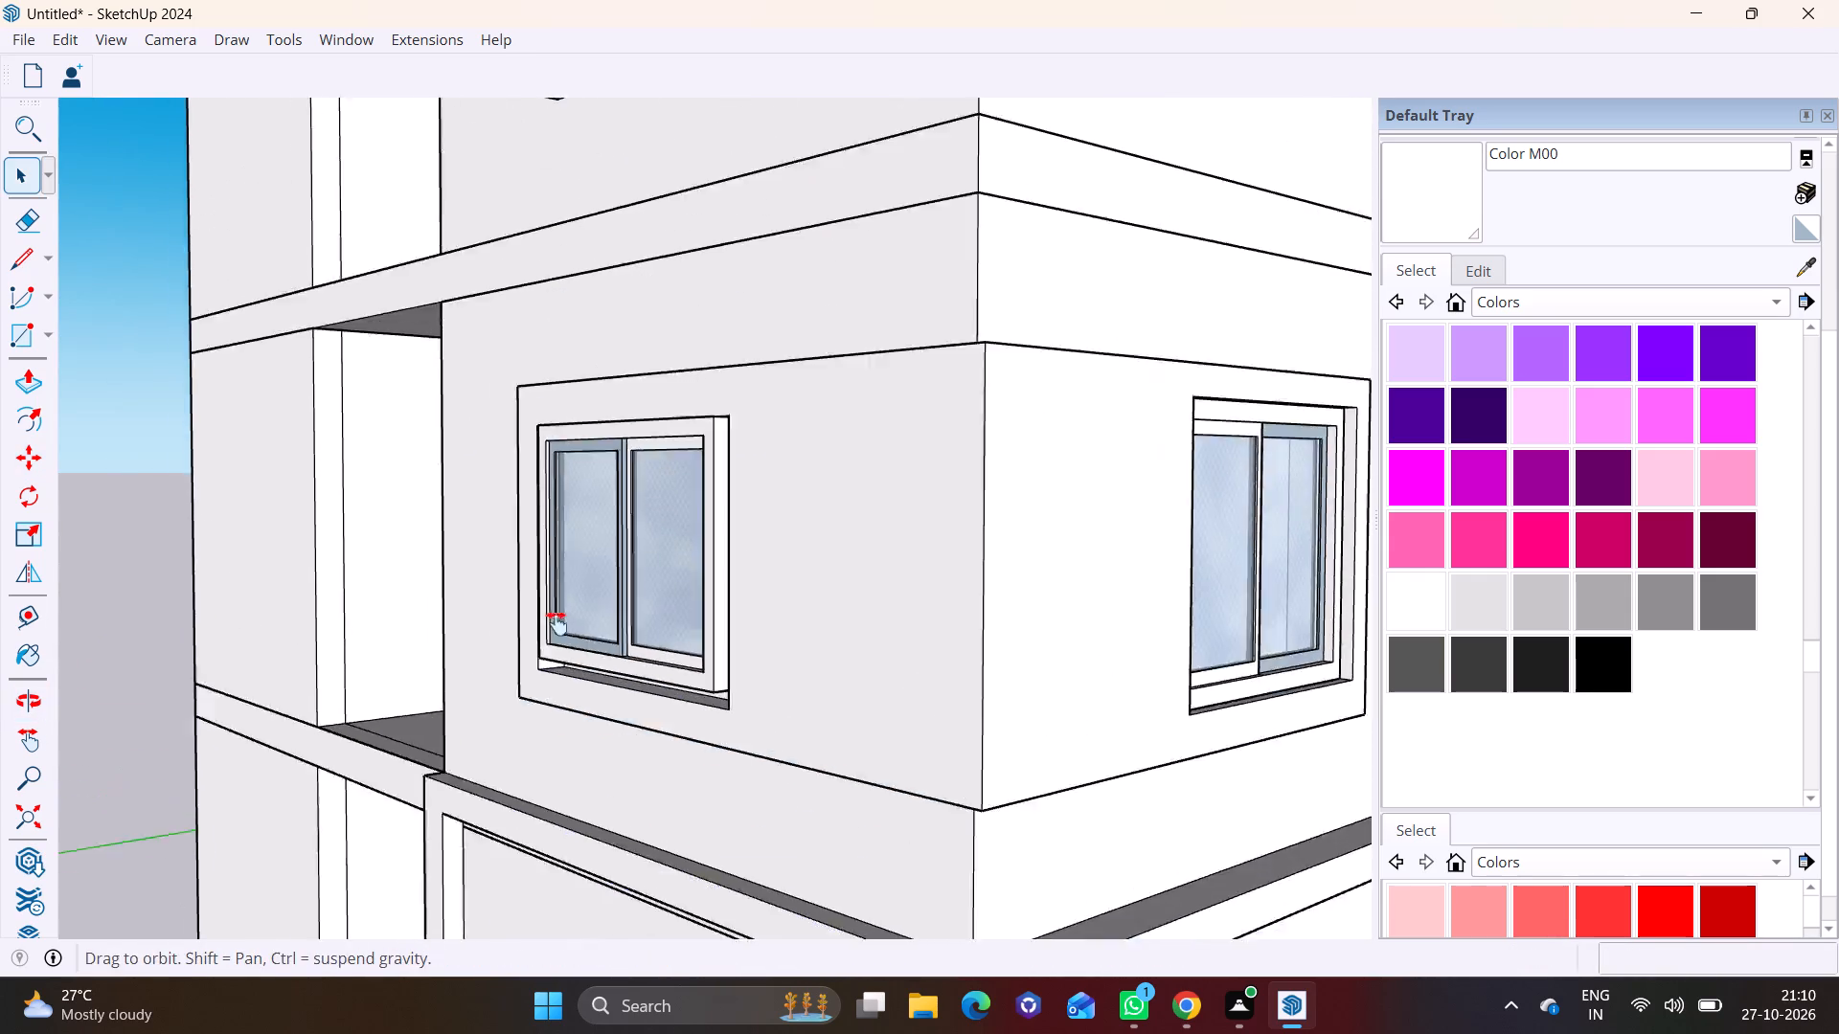
pyautogui.keyDown('shift'); pyautogui.moveTo(556, 623); pyautogui.dragTo(565, 730, button='middle'); pyautogui.keyUp('shift')
pyautogui.scroll(3, 600, 708)
pyautogui.scroll(-3, 666, 736)
pyautogui.keyDown('shift'); pyautogui.moveTo(715, 753); pyautogui.dragTo(734, 637, button='middle'); pyautogui.keyUp('shift')
pyautogui.moveTo(758, 641); pyautogui.dragTo(585, 652, button='middle')
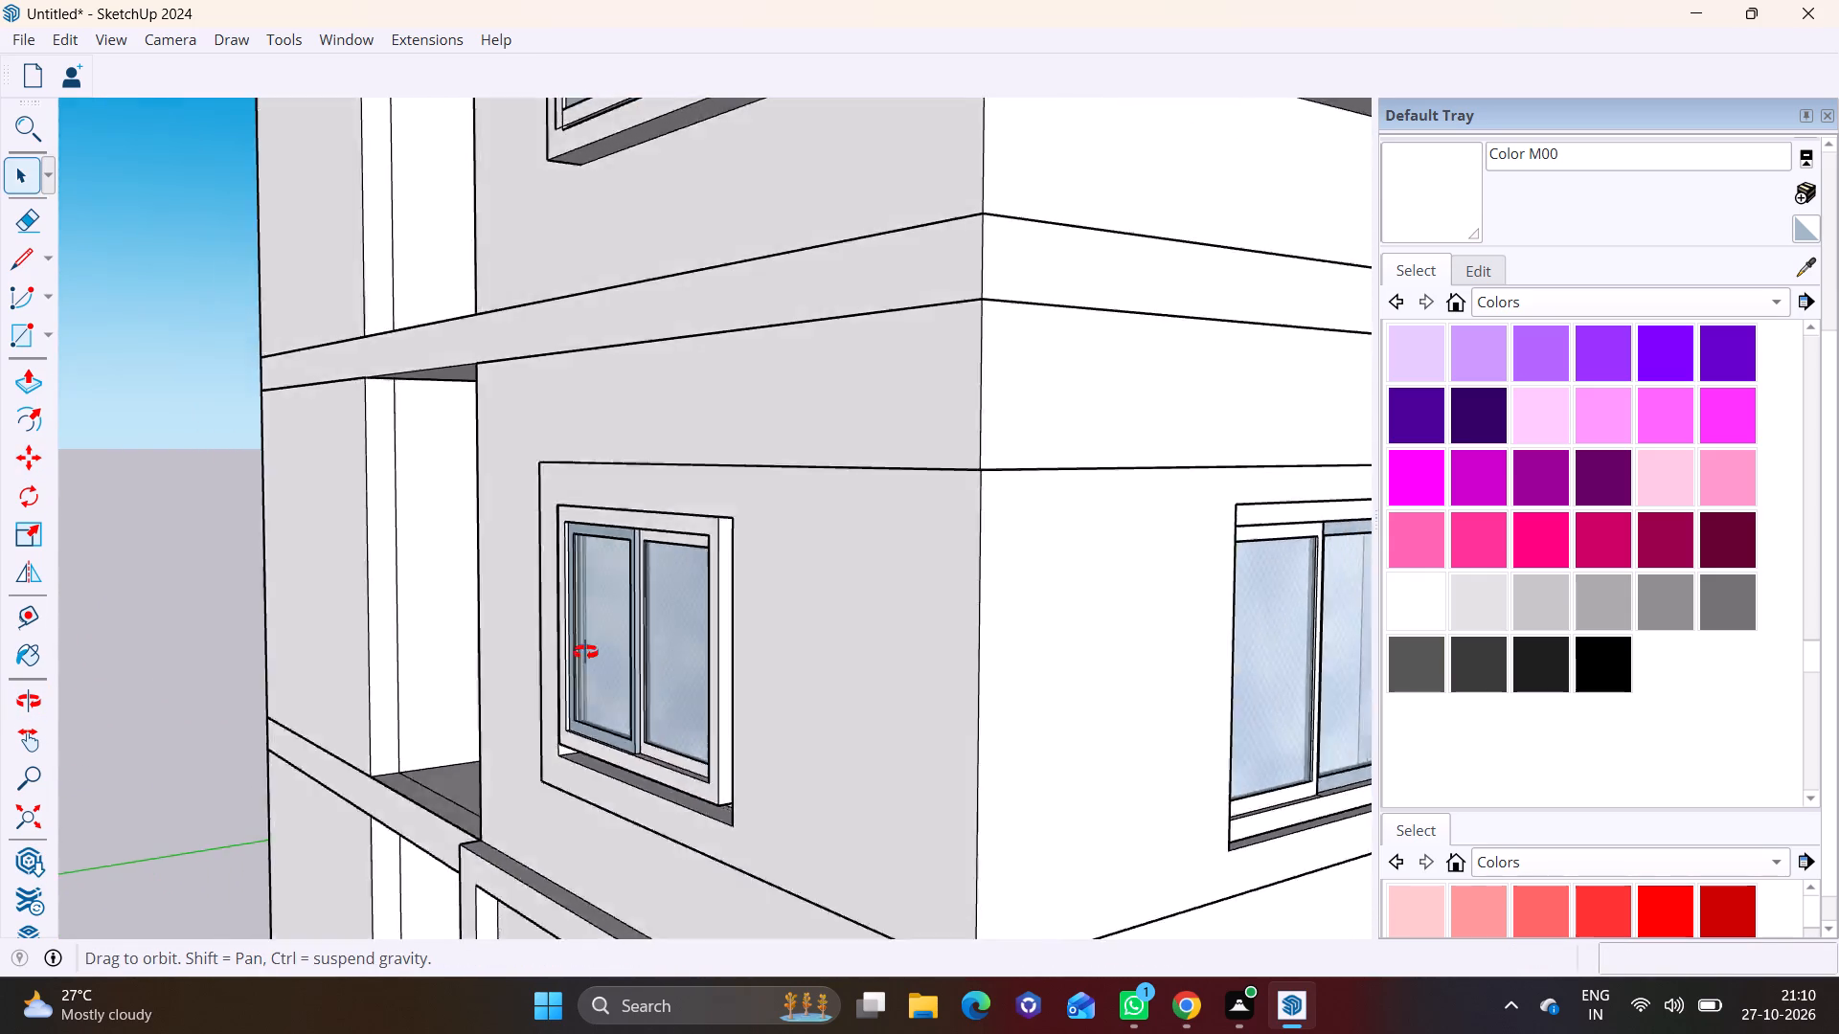
pyautogui.moveTo(585, 652); pyautogui.dragTo(729, 628, button='middle')
pyautogui.click(653, 666)
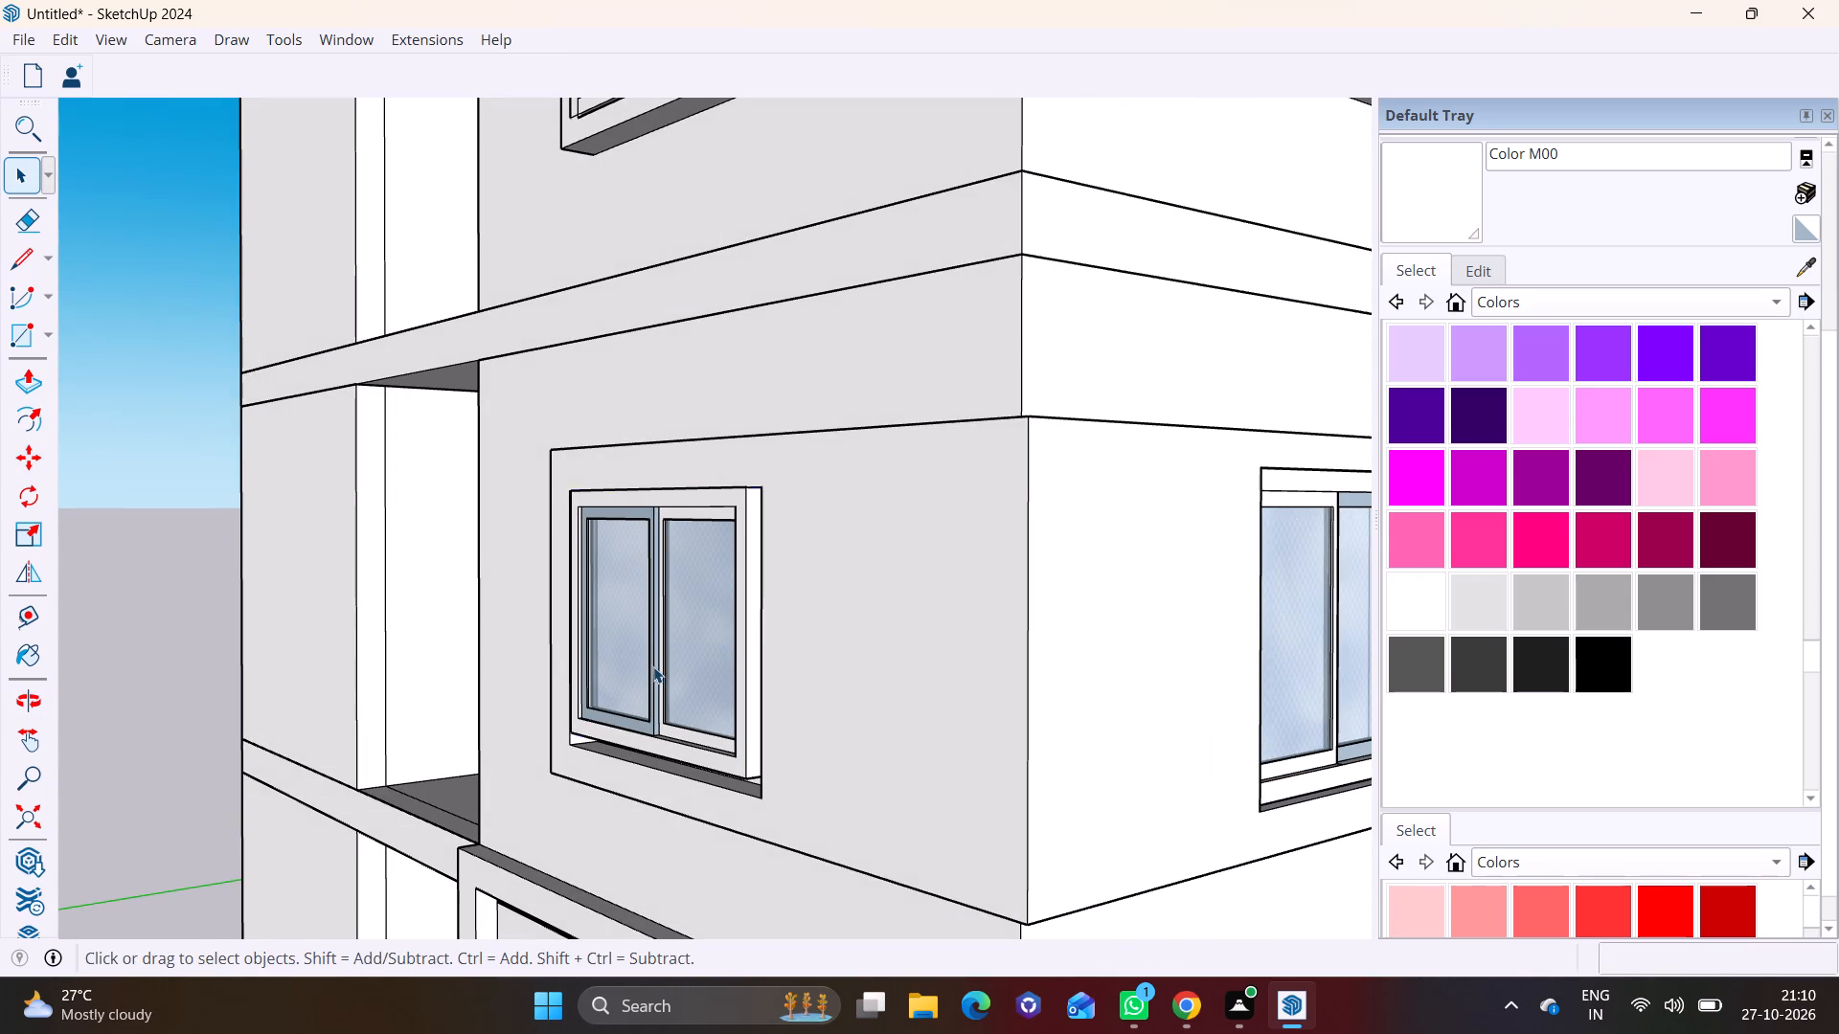
pyautogui.click(39, 530)
pyautogui.moveTo(670, 754); pyautogui.dragTo(698, 653, button='middle')
pyautogui.moveTo(721, 635); pyautogui.dragTo(724, 618, button='middle')
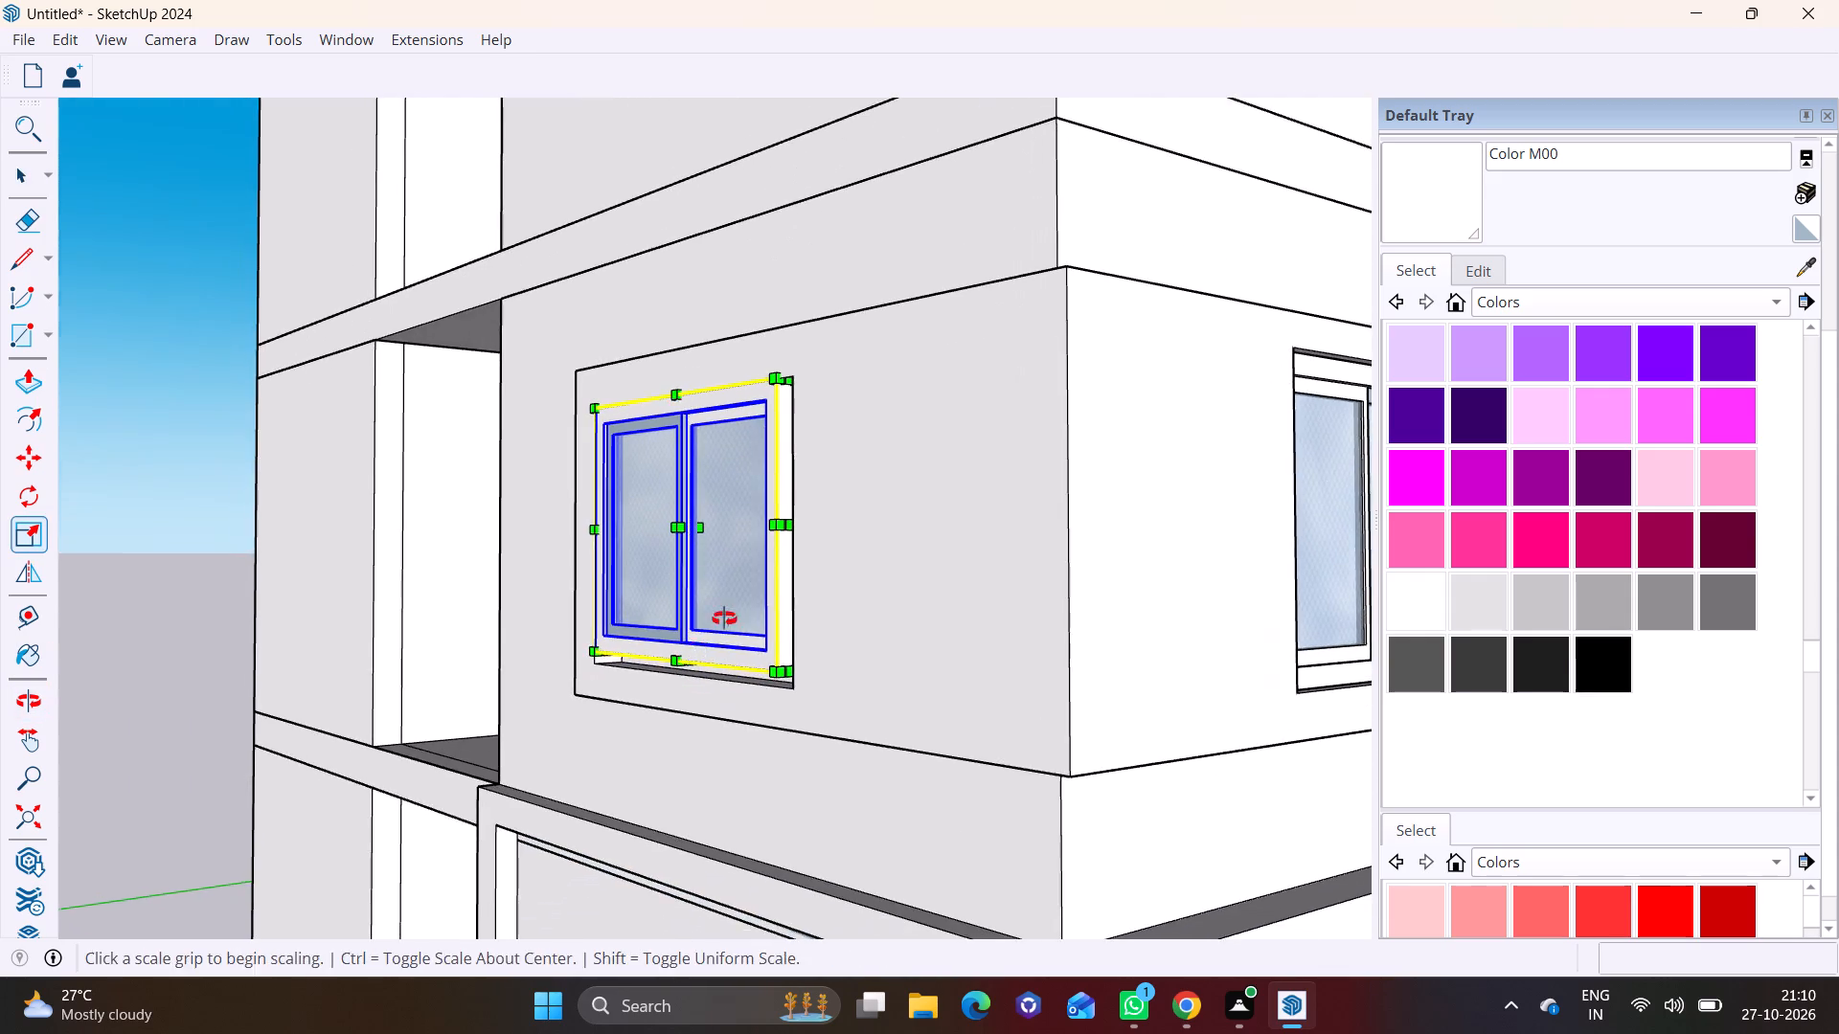
pyautogui.moveTo(724, 618); pyautogui.dragTo(699, 483, button='middle')
pyautogui.scroll(6, 705, 510)
pyautogui.click(656, 526)
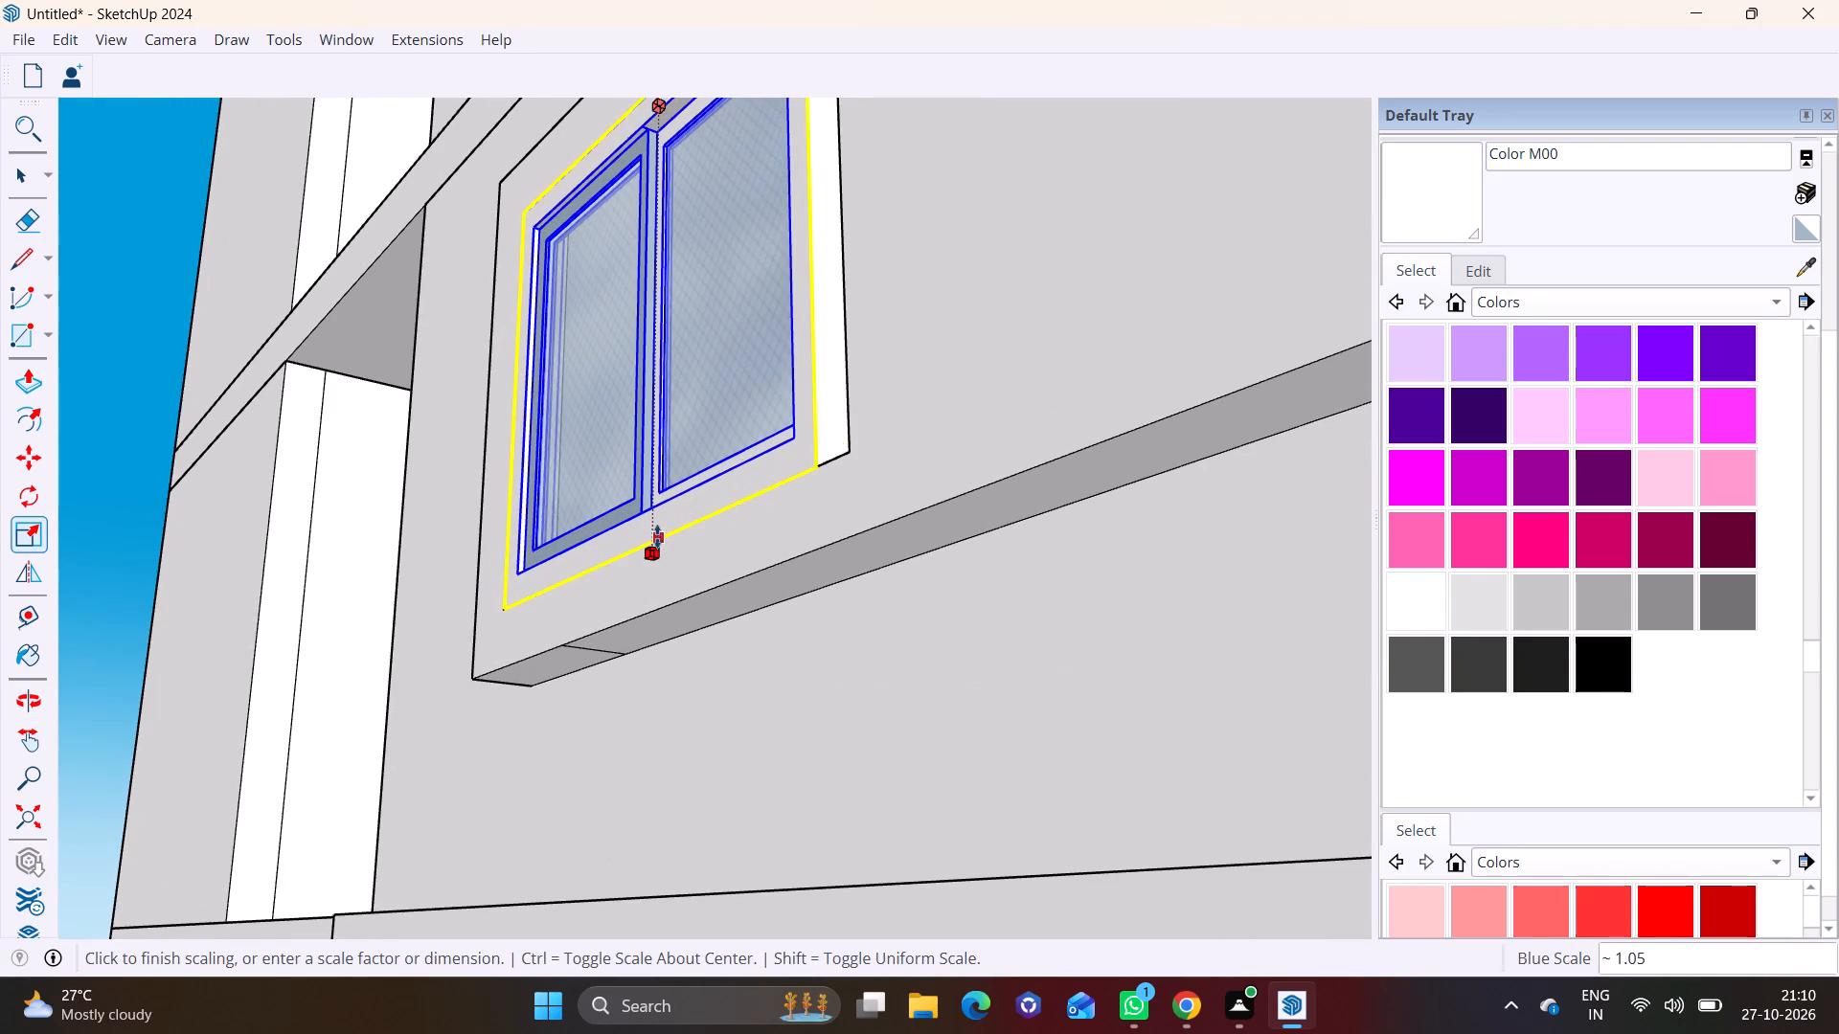
pyautogui.click(658, 541)
# Move the second-storey side window about 2 7/16" inward so it sits back within its recess.
pyautogui.scroll(-6, 741, 470)
pyautogui.keyDown('shift'); pyautogui.scroll(1, 751, 461); pyautogui.keyUp('shift')
pyautogui.keyDown('shift'); pyautogui.moveTo(751, 461); pyautogui.dragTo(783, 650, button='middle'); pyautogui.keyUp('shift')
pyautogui.keyDown('shift'); pyautogui.scroll(-1, 785, 650); pyautogui.keyUp('shift')
pyautogui.scroll(2, 810, 506)
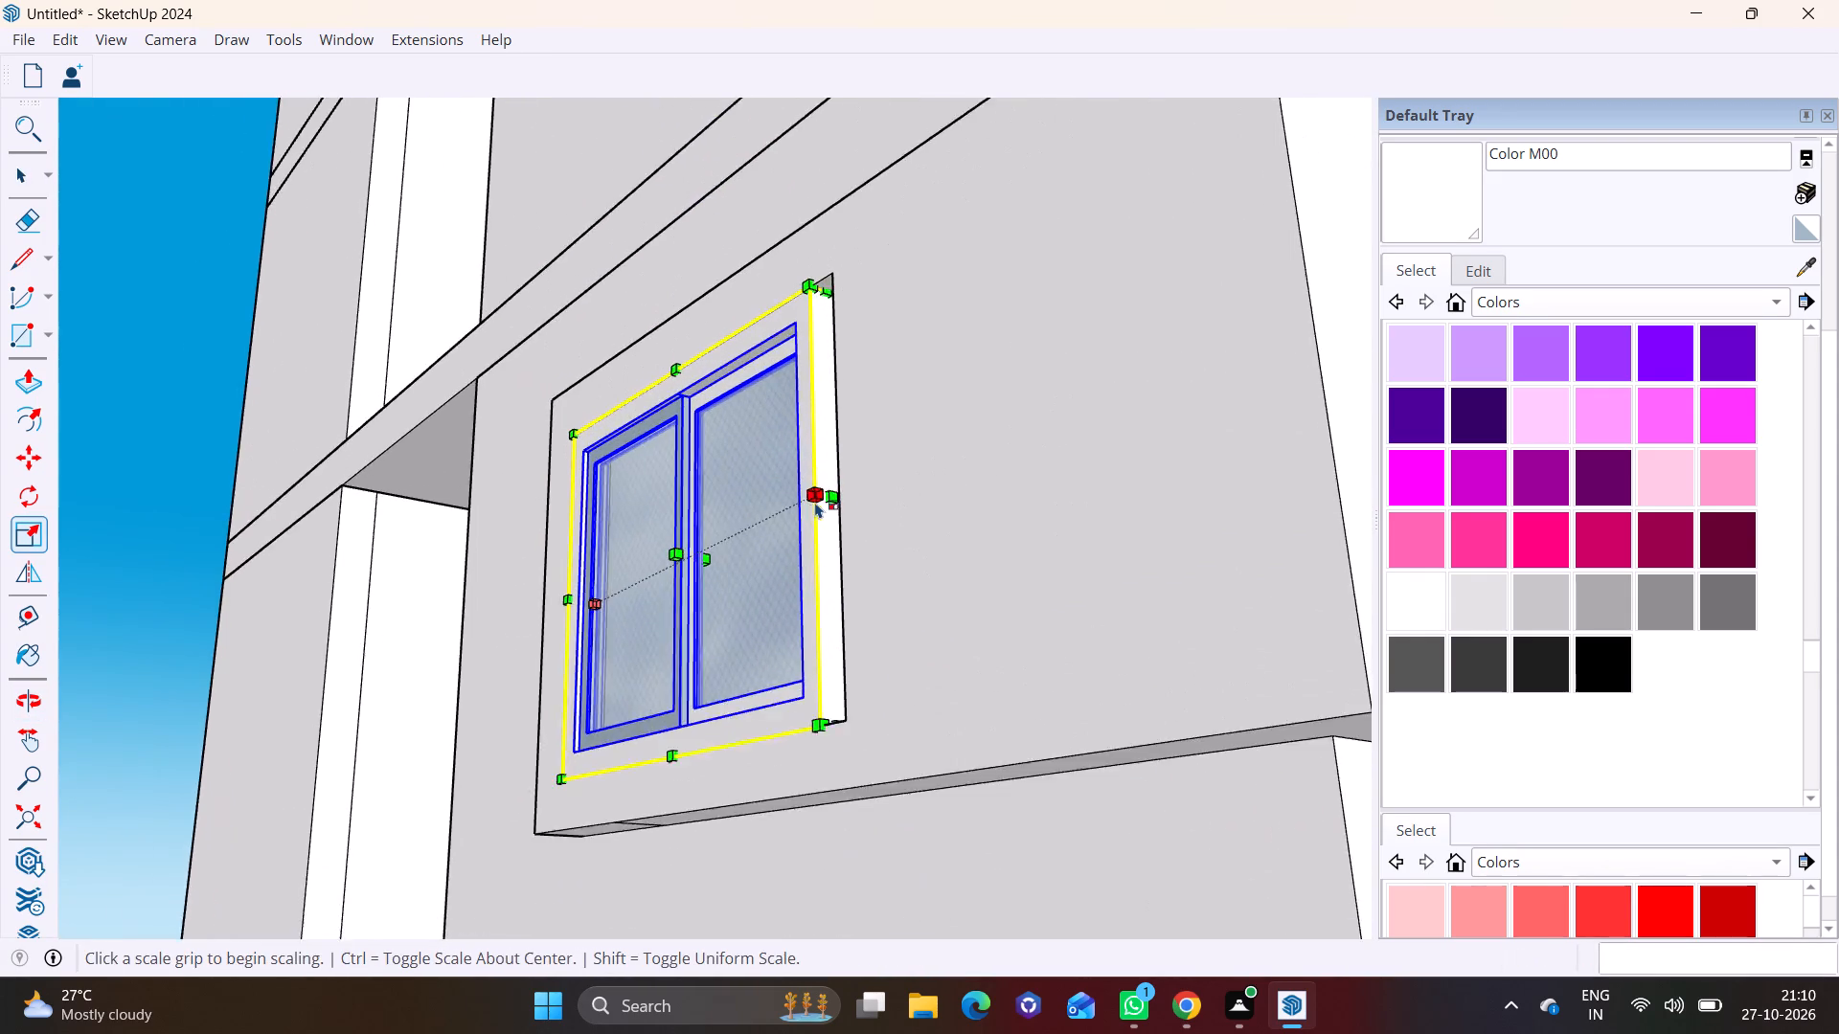
pyautogui.scroll(5, 815, 502)
pyautogui.moveTo(825, 515); pyautogui.dragTo(598, 824, button='middle')
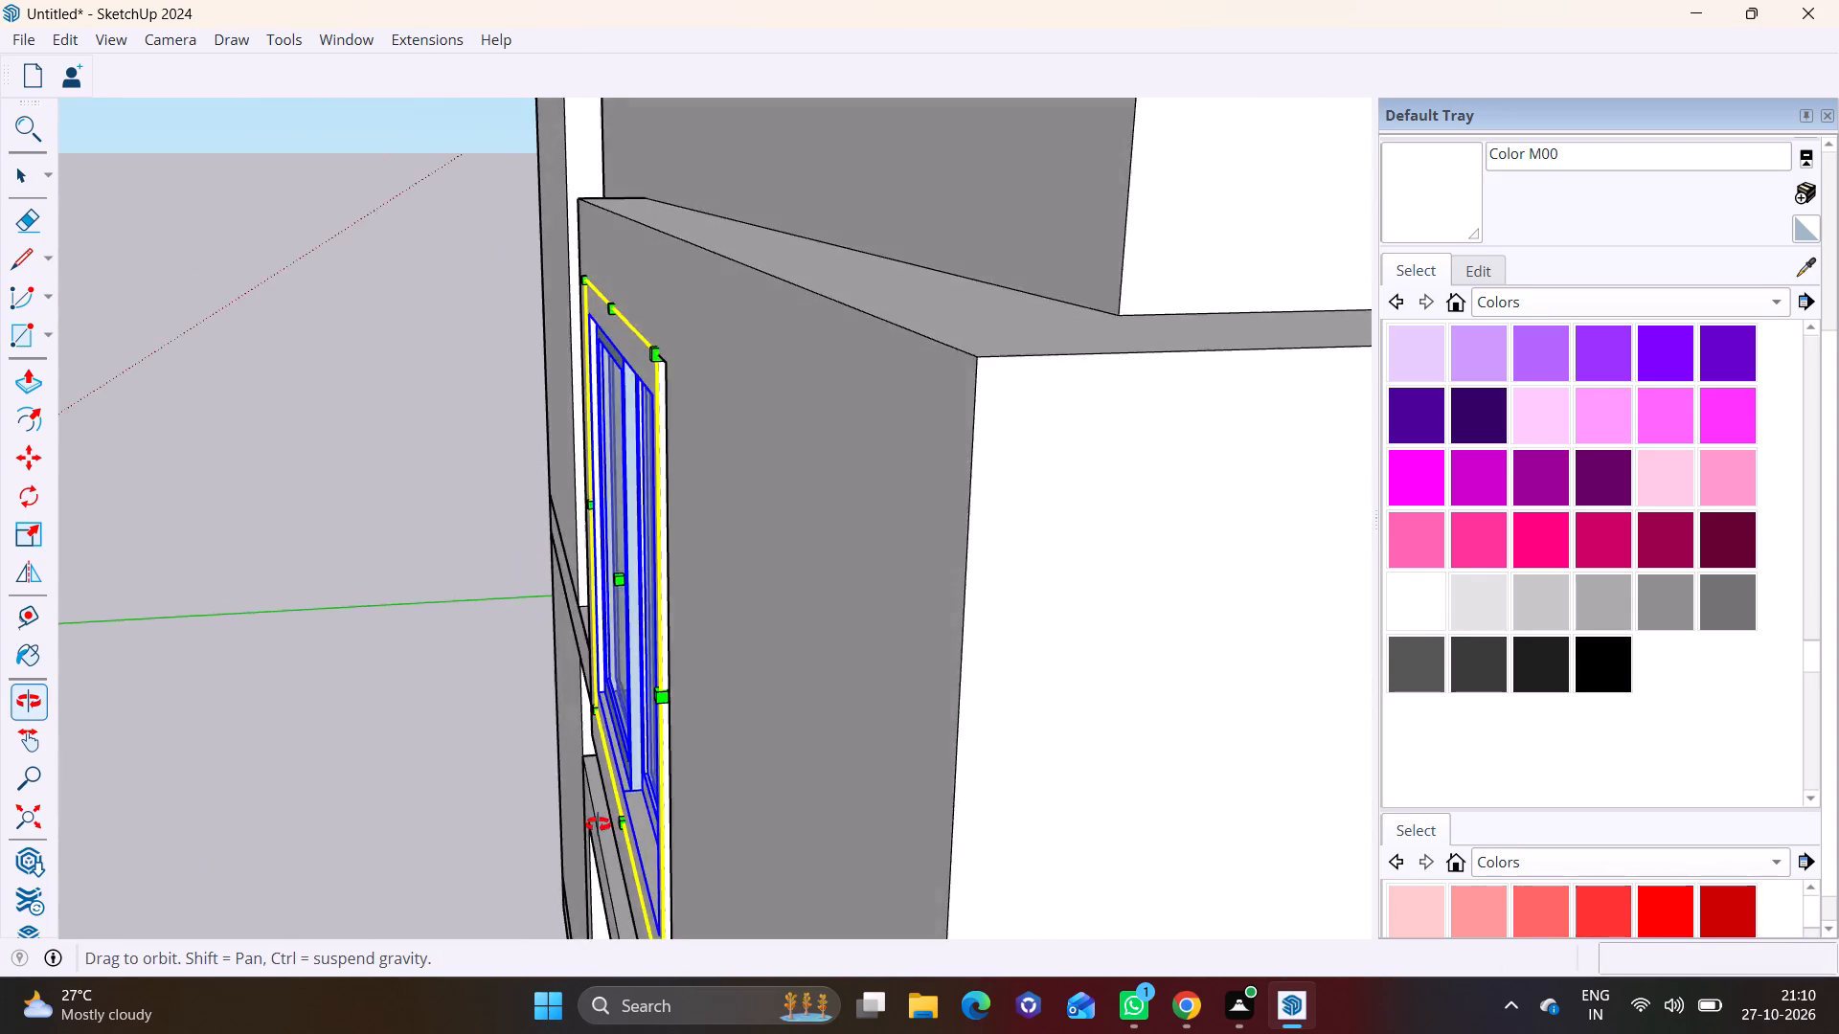
pyautogui.moveTo(598, 824); pyautogui.dragTo(800, 805, button='middle')
pyautogui.press('space')
pyautogui.click(661, 686)
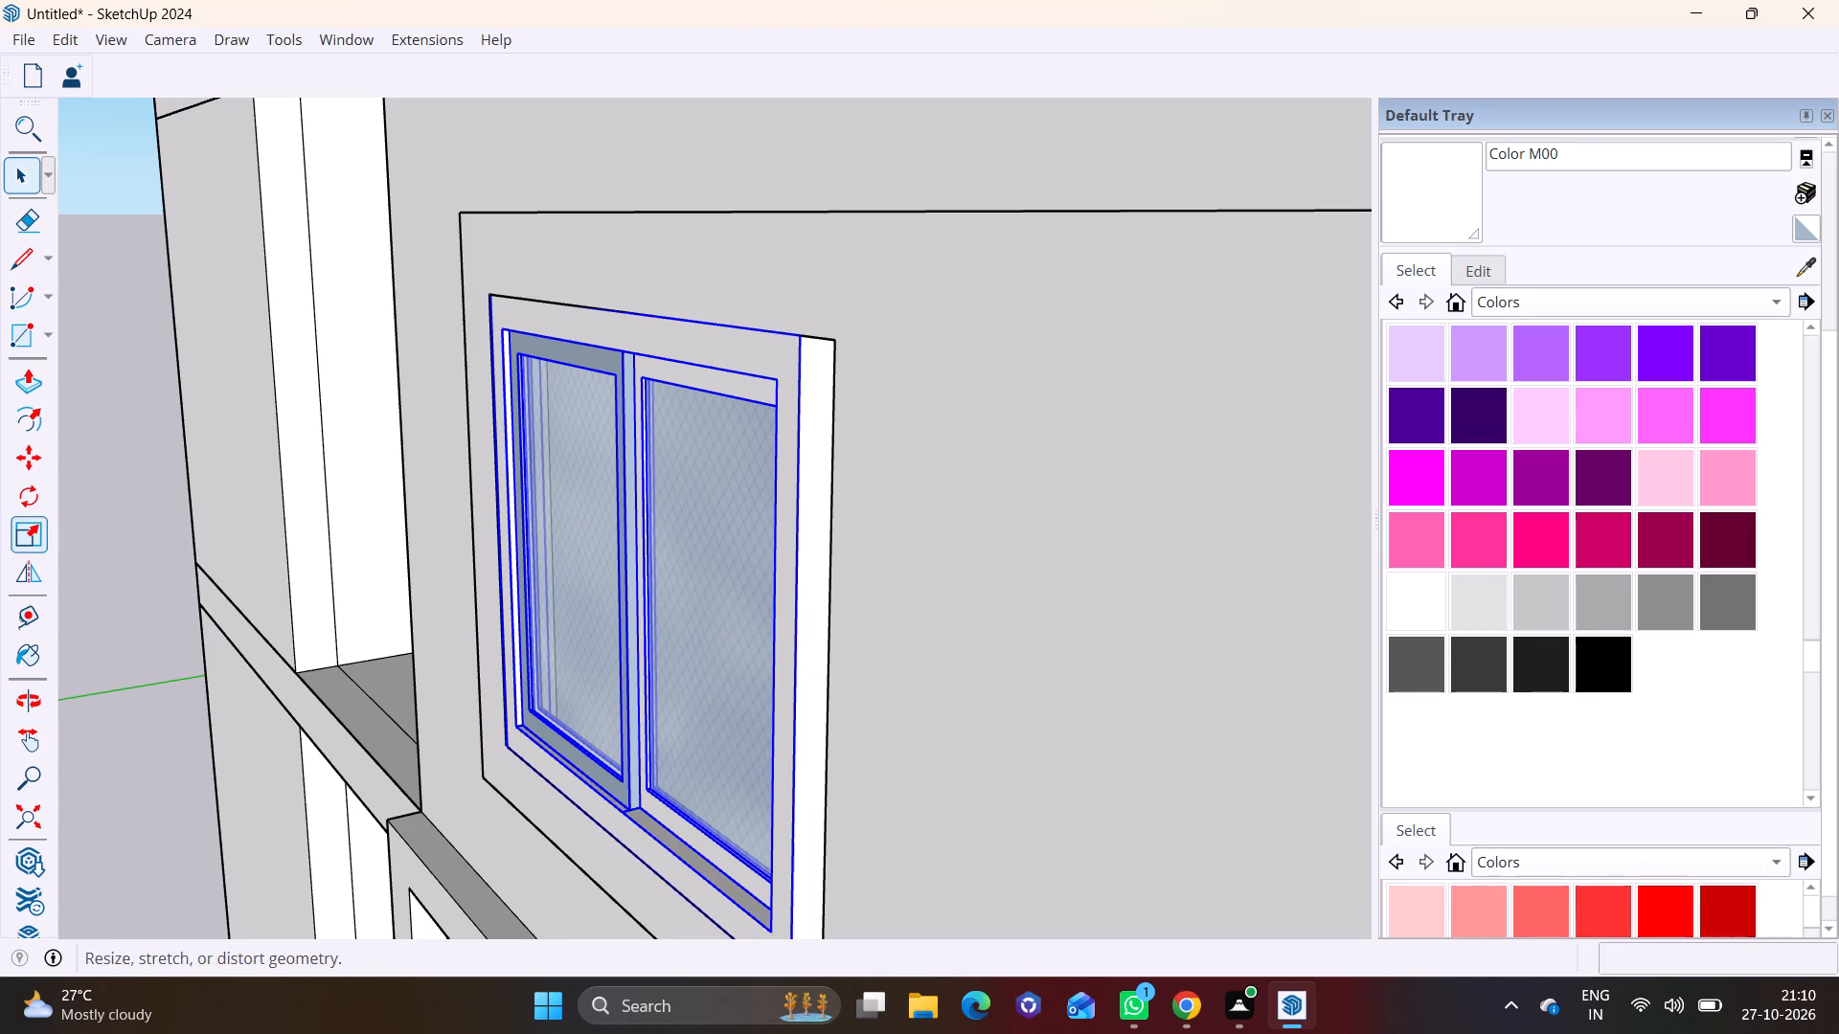
pyautogui.click(31, 462)
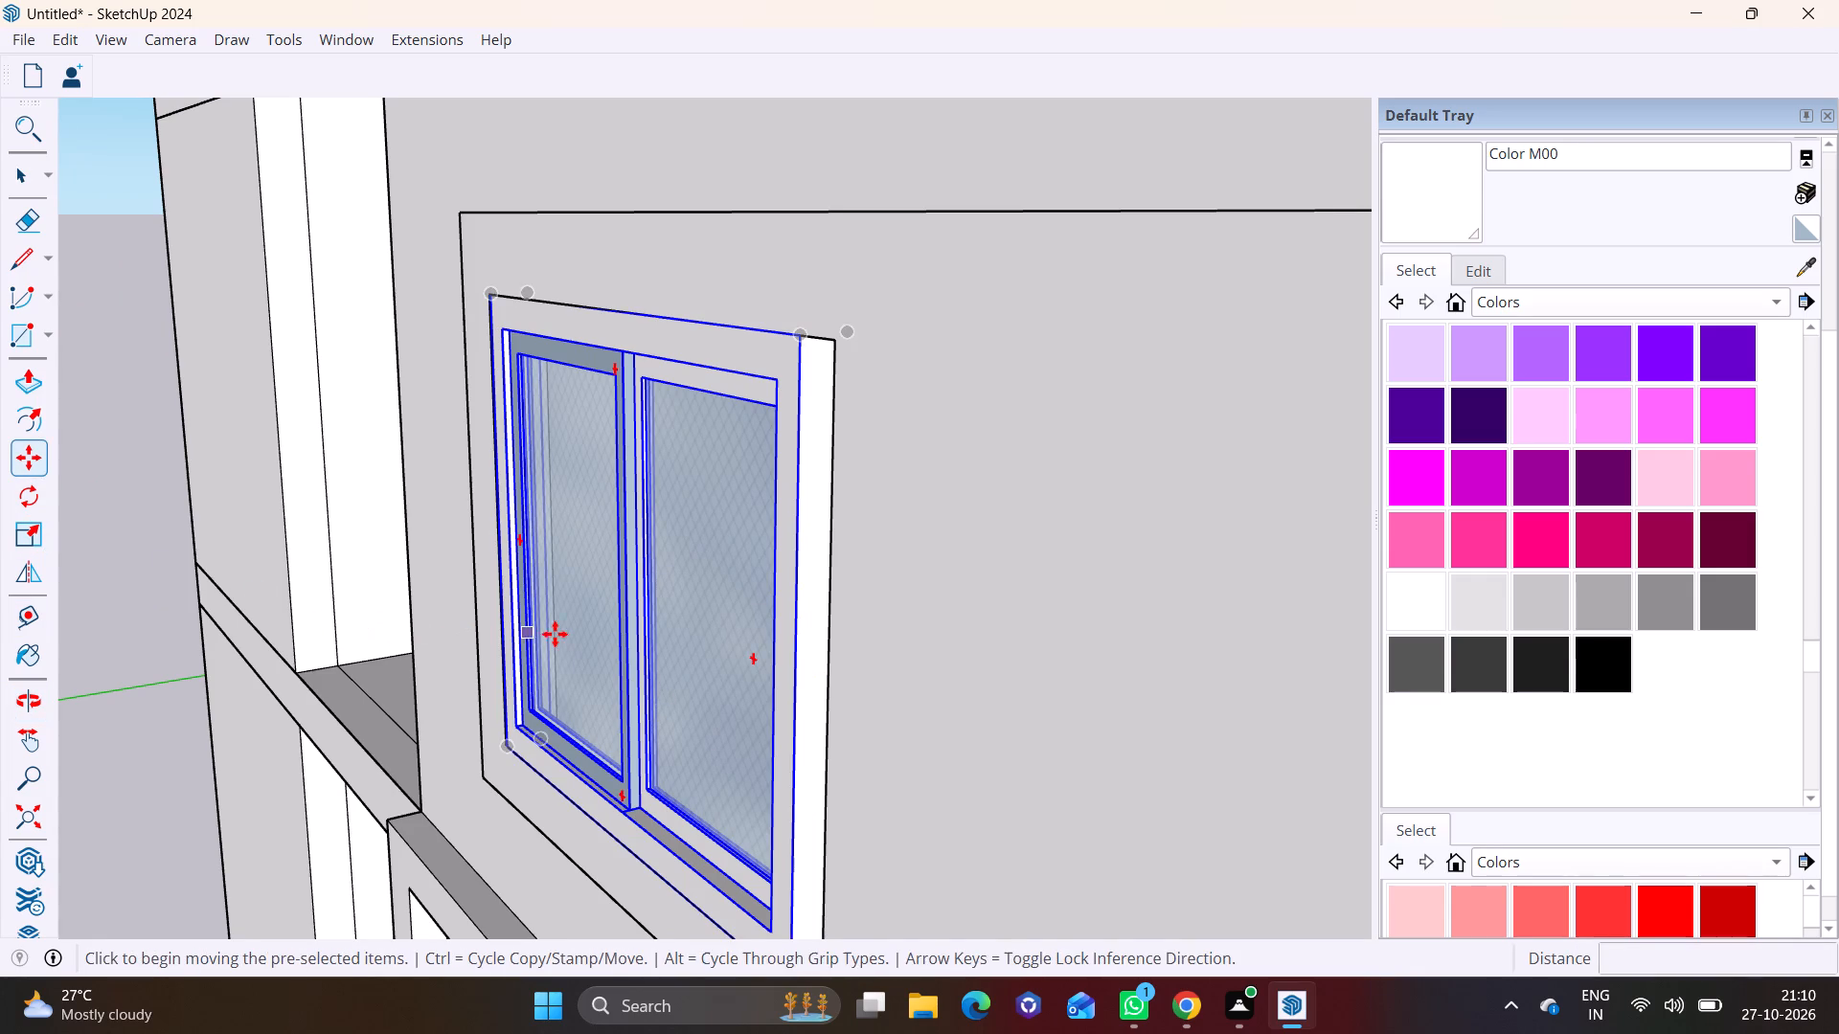
pyautogui.click(563, 633)
pyautogui.click(582, 620)
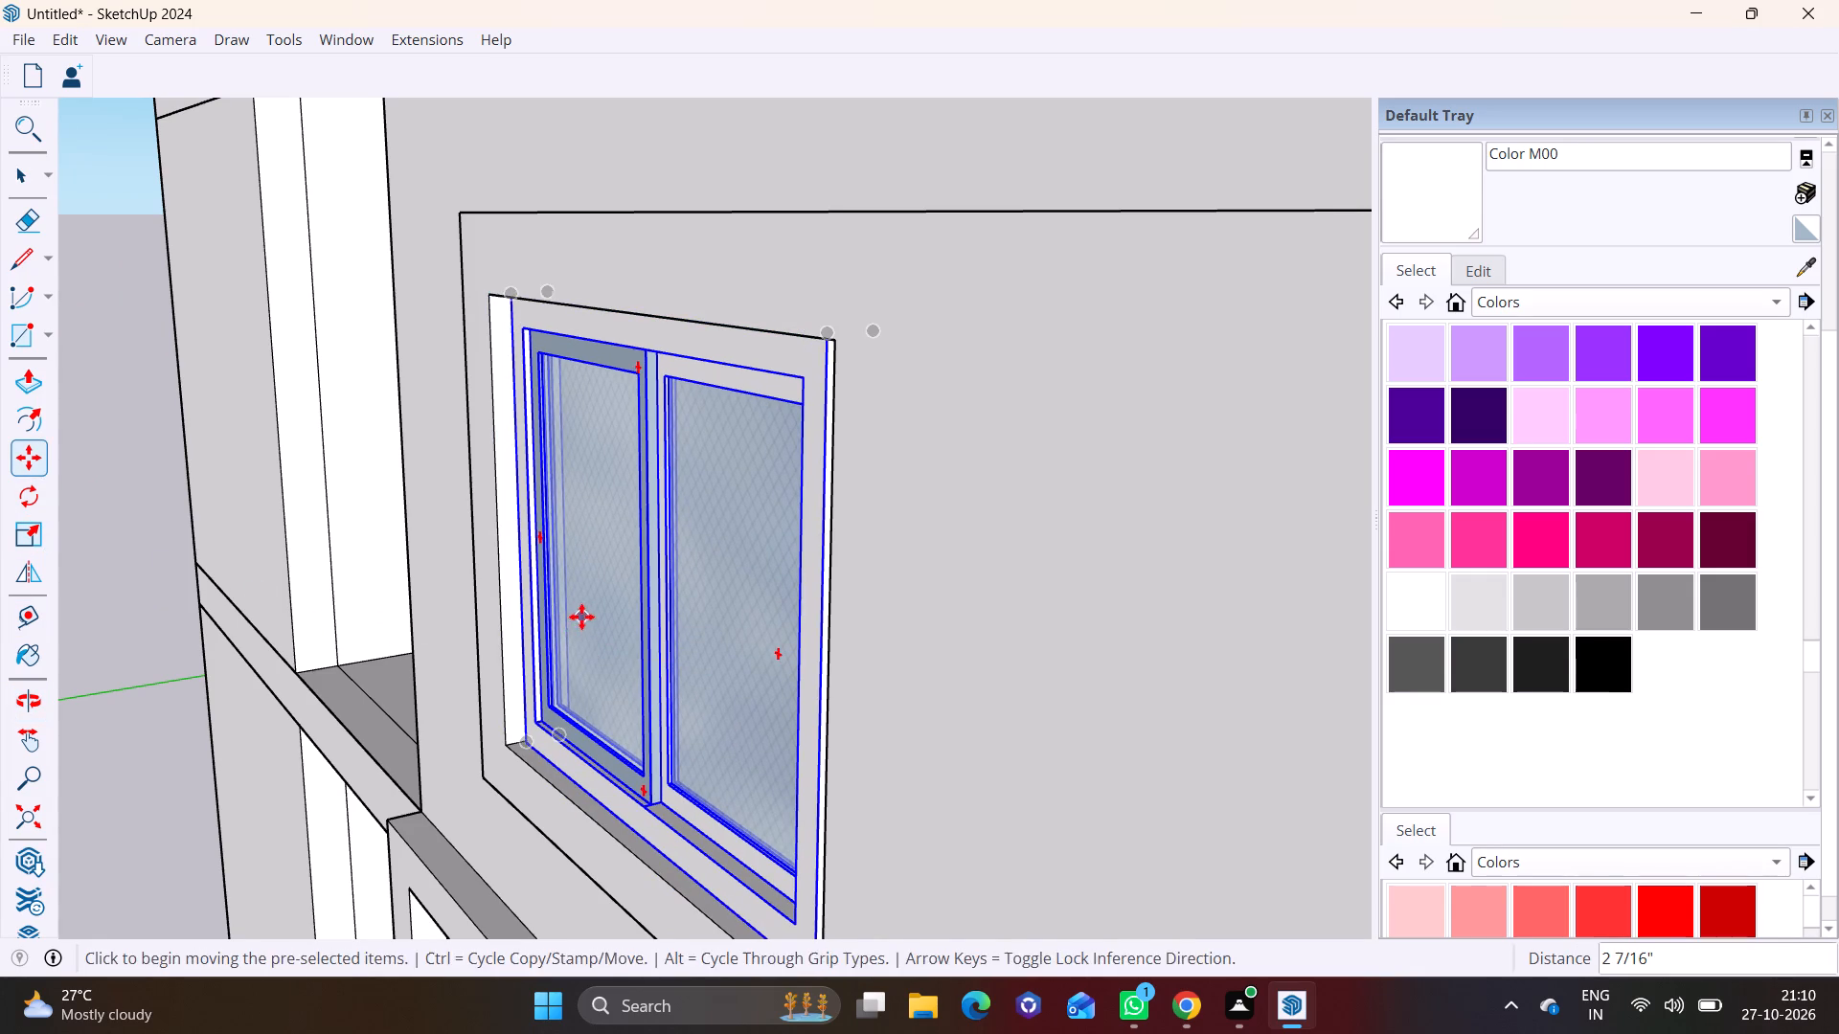
pyautogui.press('space')
pyautogui.scroll(-7, 425, 562)
pyautogui.keyDown('shift'); pyautogui.moveTo(485, 458); pyautogui.dragTo(505, 801, button='middle'); pyautogui.keyUp('shift')
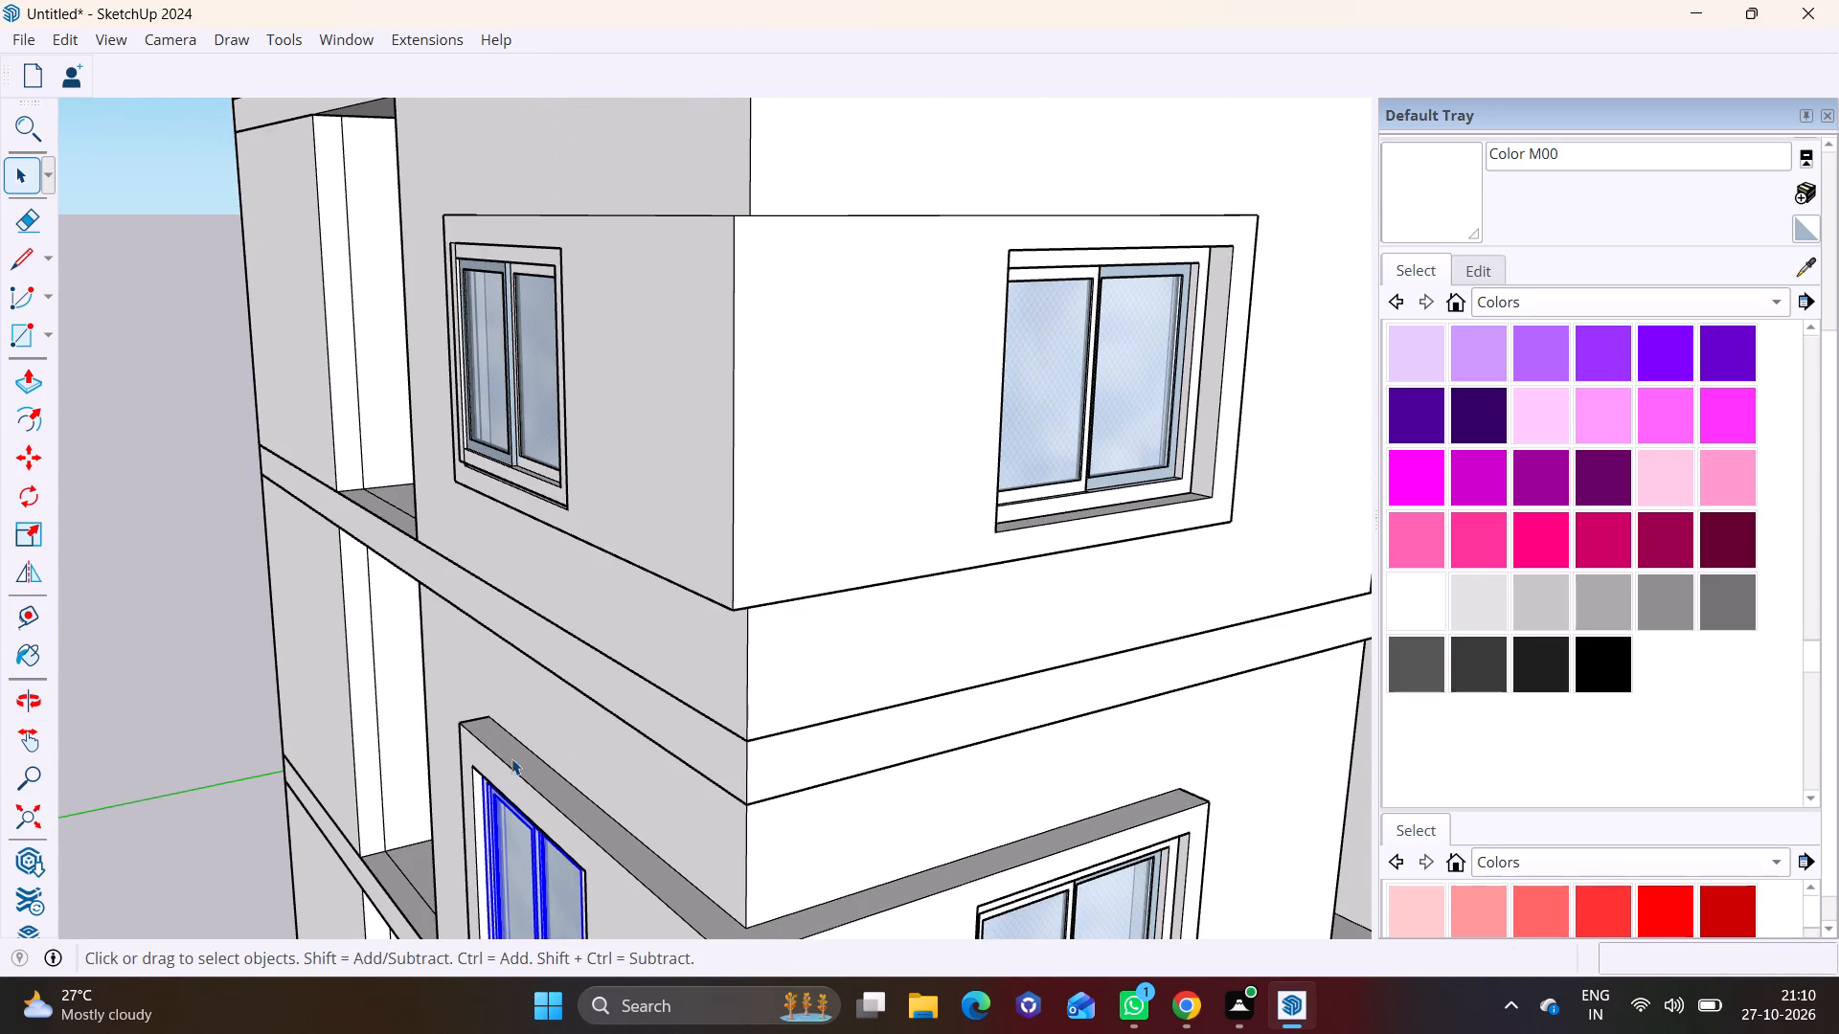
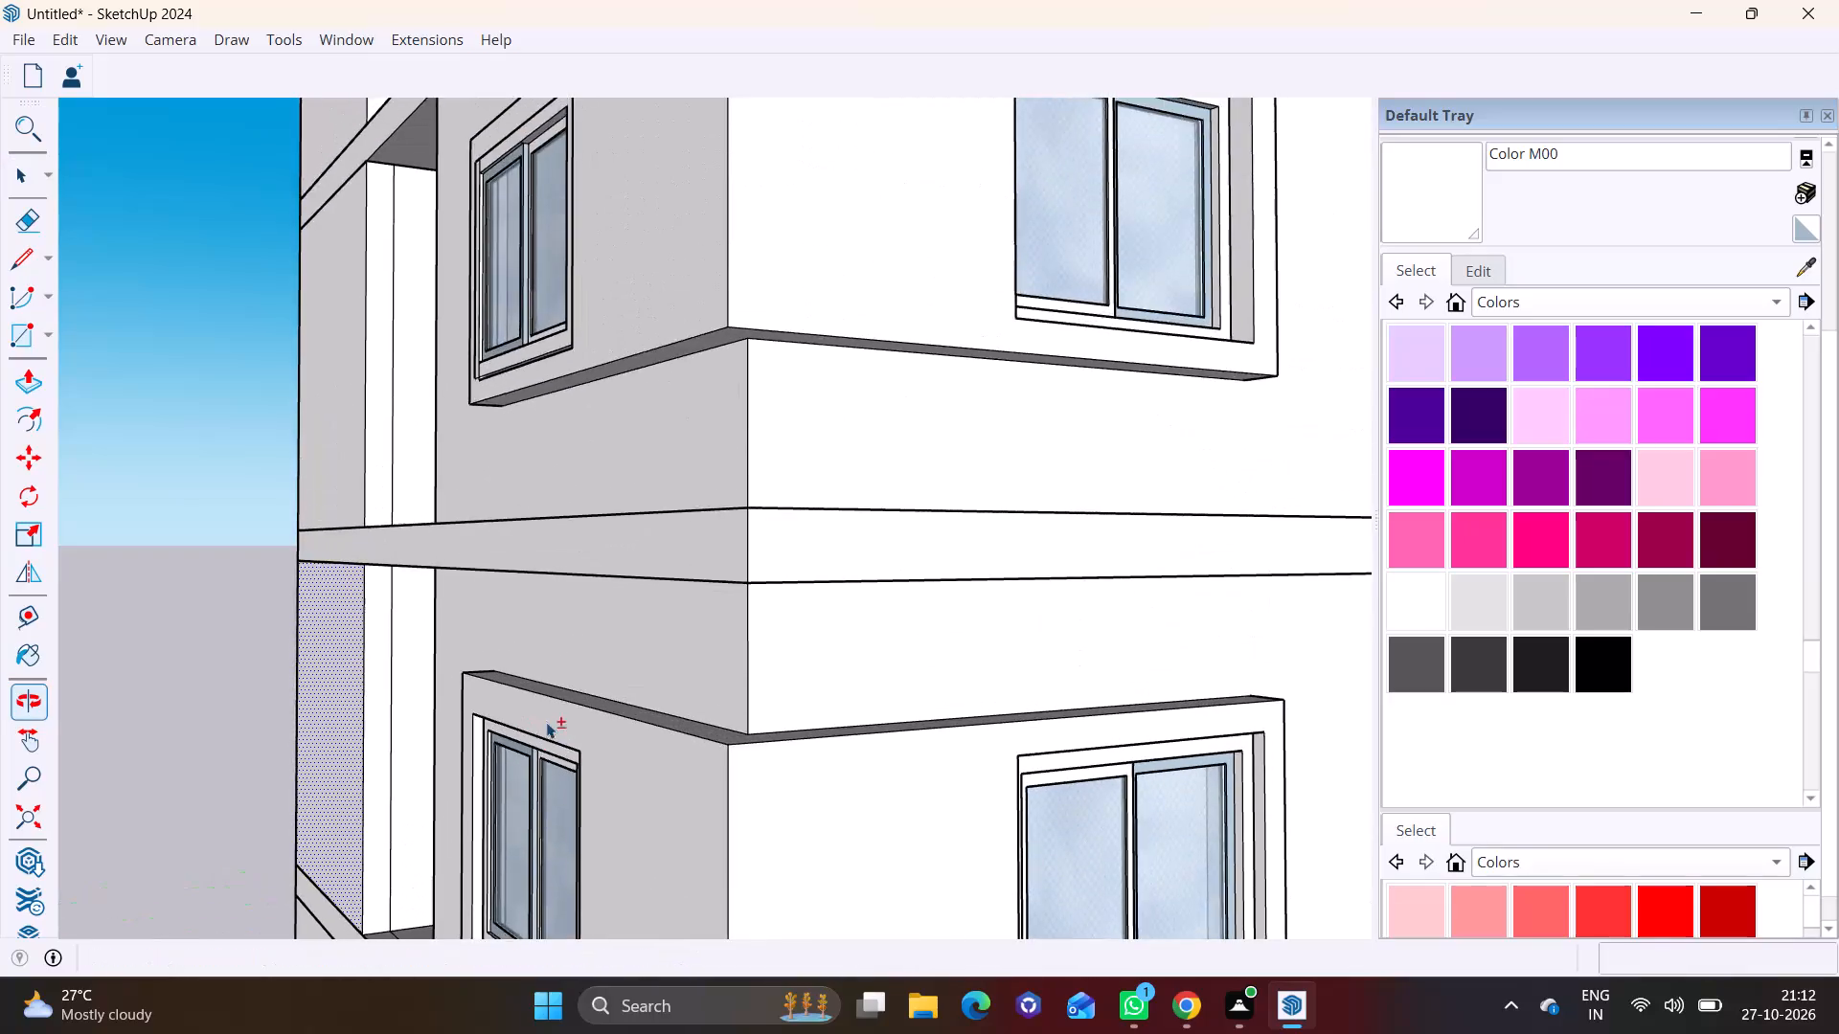
# Move the third-storey side window slightly inward so it sits back within its recess.
pyautogui.scroll(-3, 520, 513)
pyautogui.moveTo(557, 302); pyautogui.dragTo(648, 598, button='middle')
pyautogui.scroll(4, 634, 592)
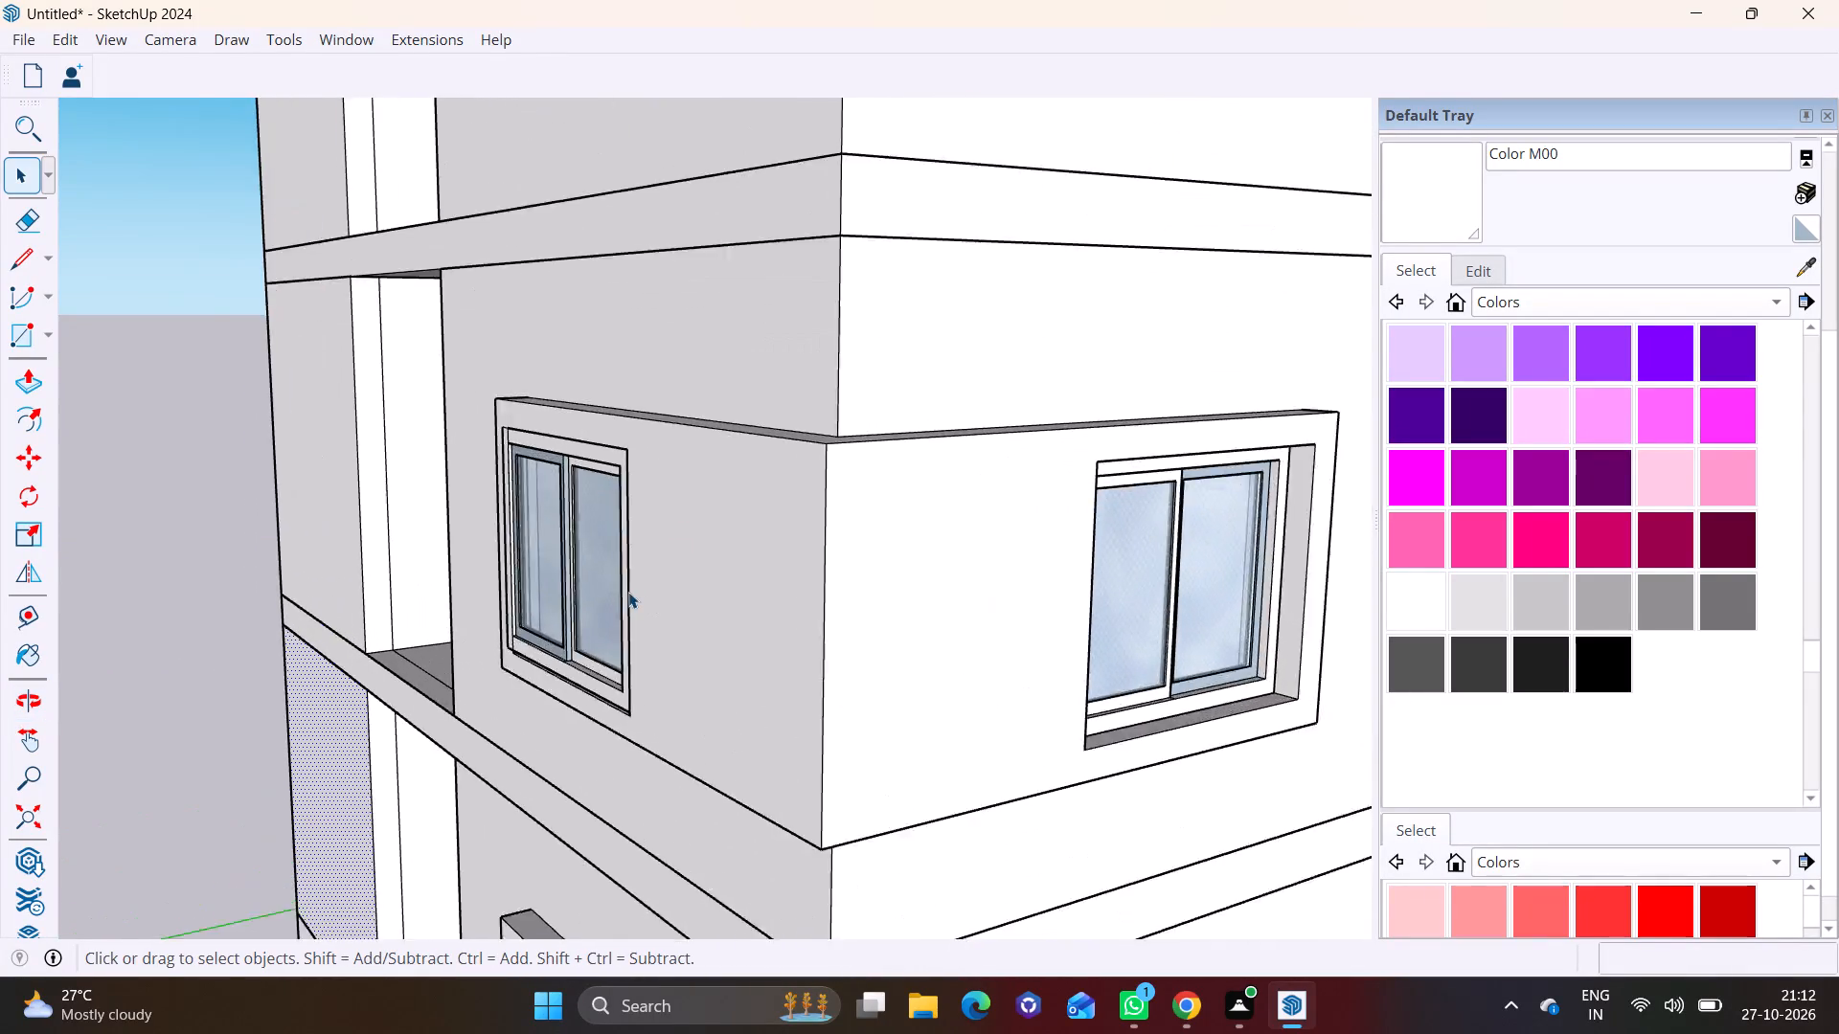
pyautogui.scroll(7, 628, 592)
pyautogui.click(499, 580)
pyautogui.press('m')
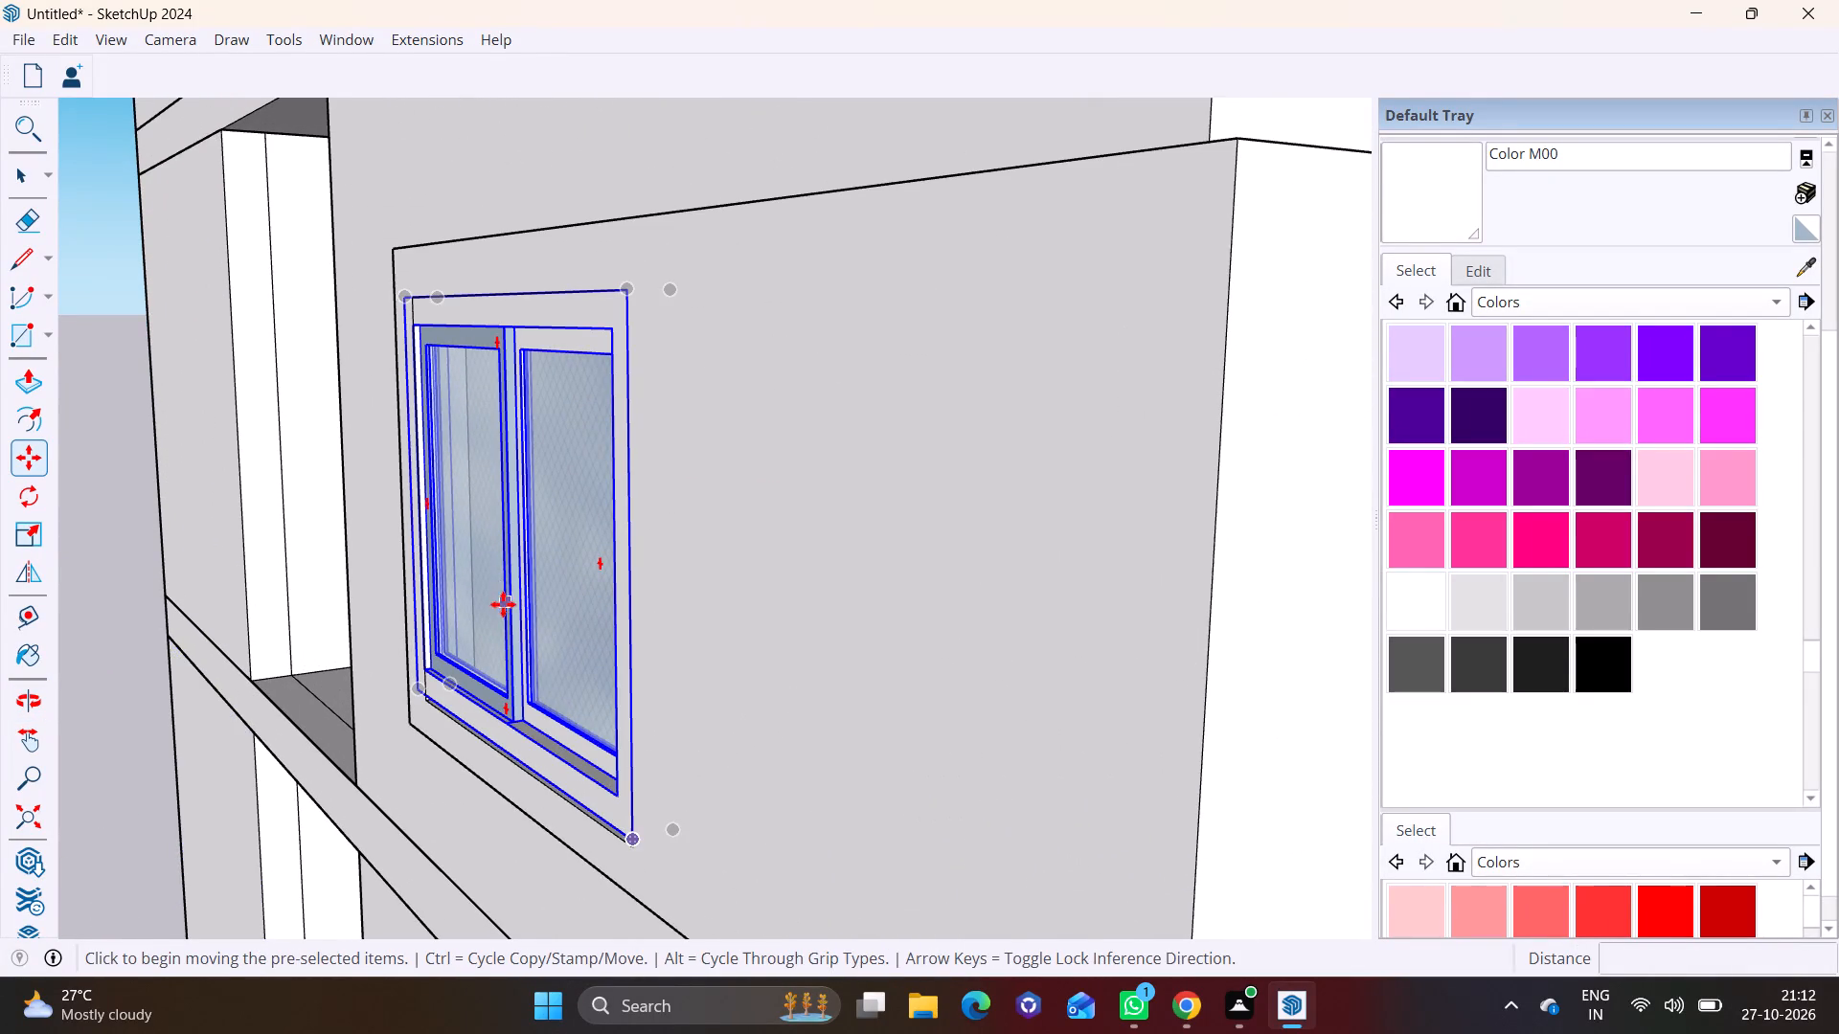
pyautogui.click(520, 604)
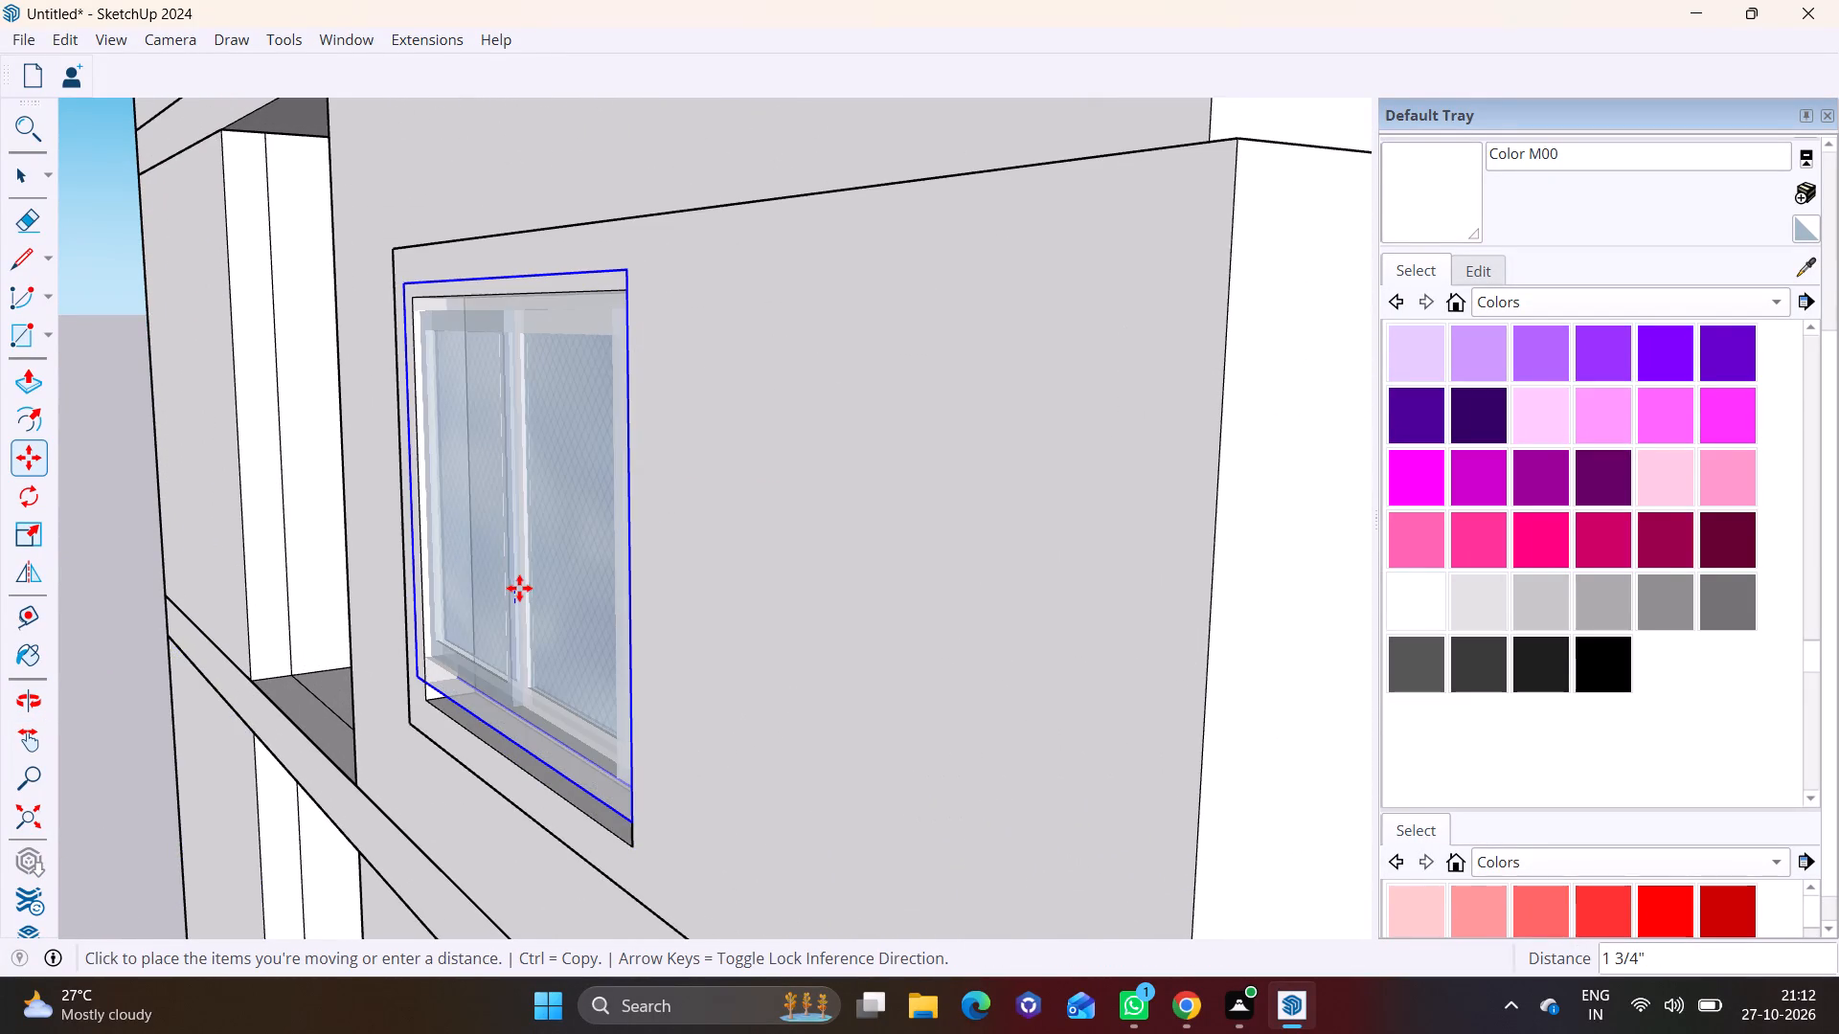
pyautogui.click(538, 596)
pyautogui.press('space')
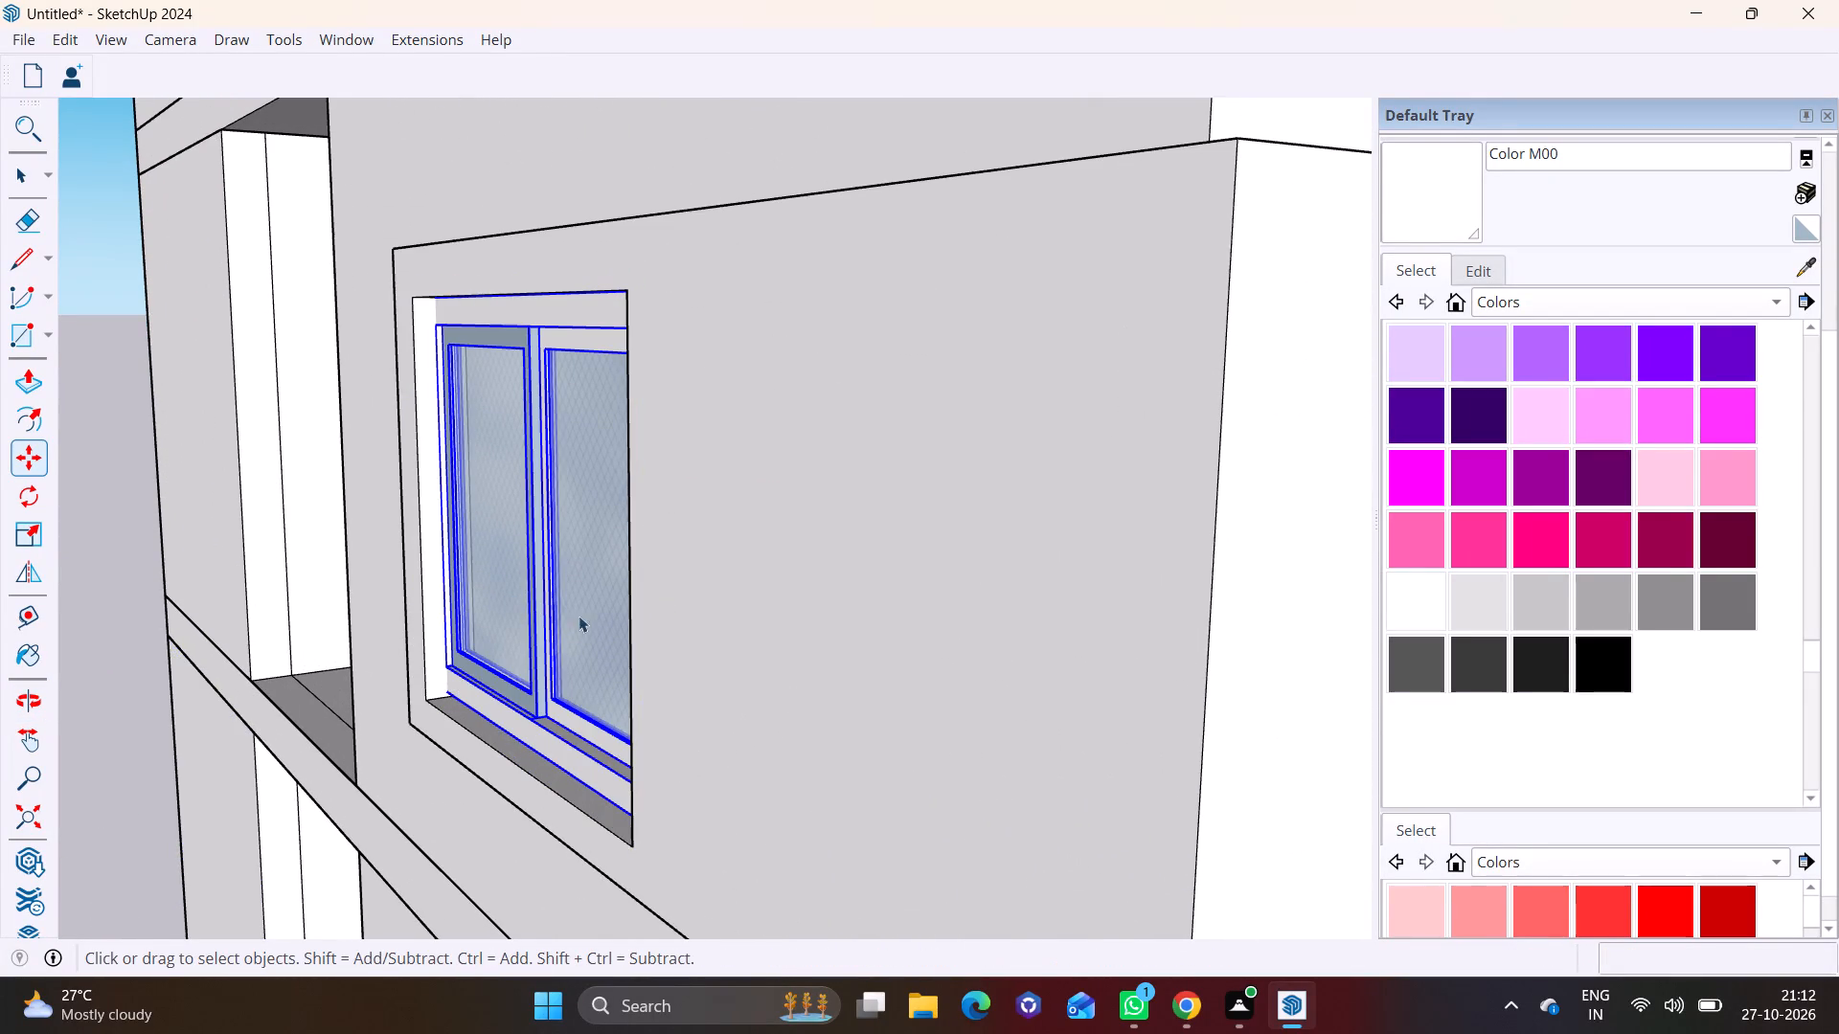
pyautogui.click(739, 620)
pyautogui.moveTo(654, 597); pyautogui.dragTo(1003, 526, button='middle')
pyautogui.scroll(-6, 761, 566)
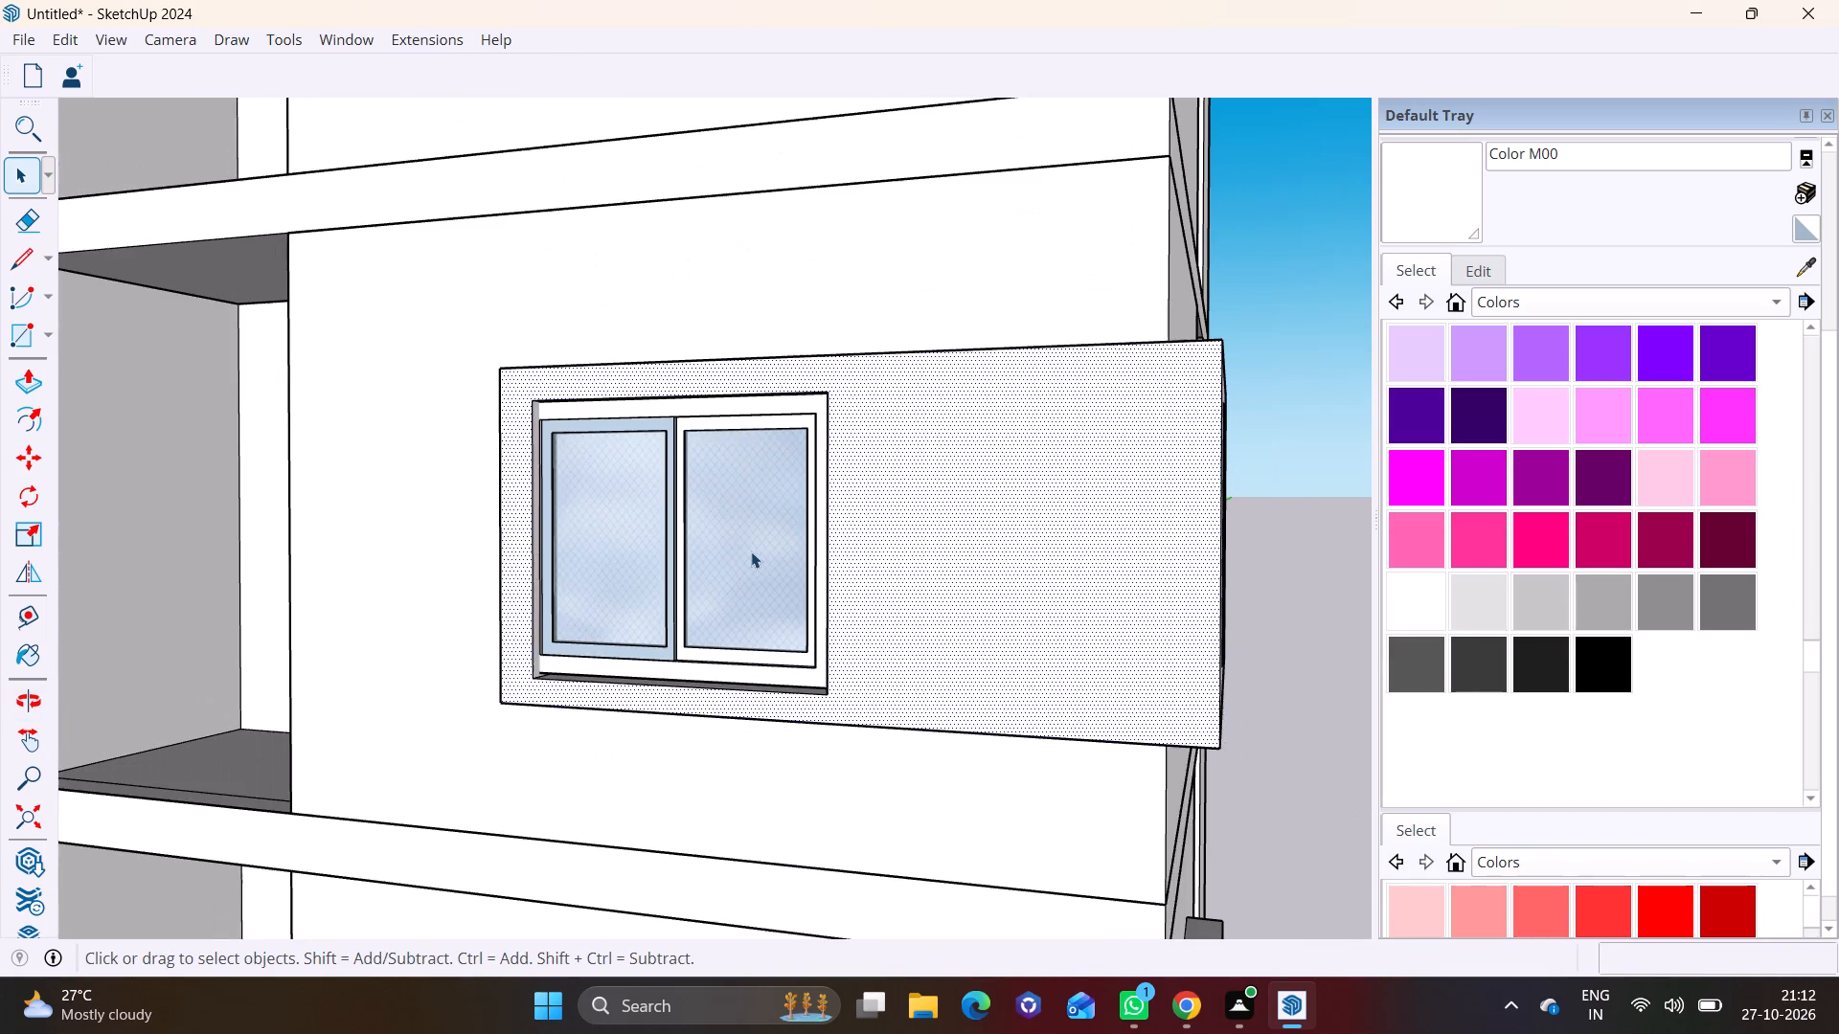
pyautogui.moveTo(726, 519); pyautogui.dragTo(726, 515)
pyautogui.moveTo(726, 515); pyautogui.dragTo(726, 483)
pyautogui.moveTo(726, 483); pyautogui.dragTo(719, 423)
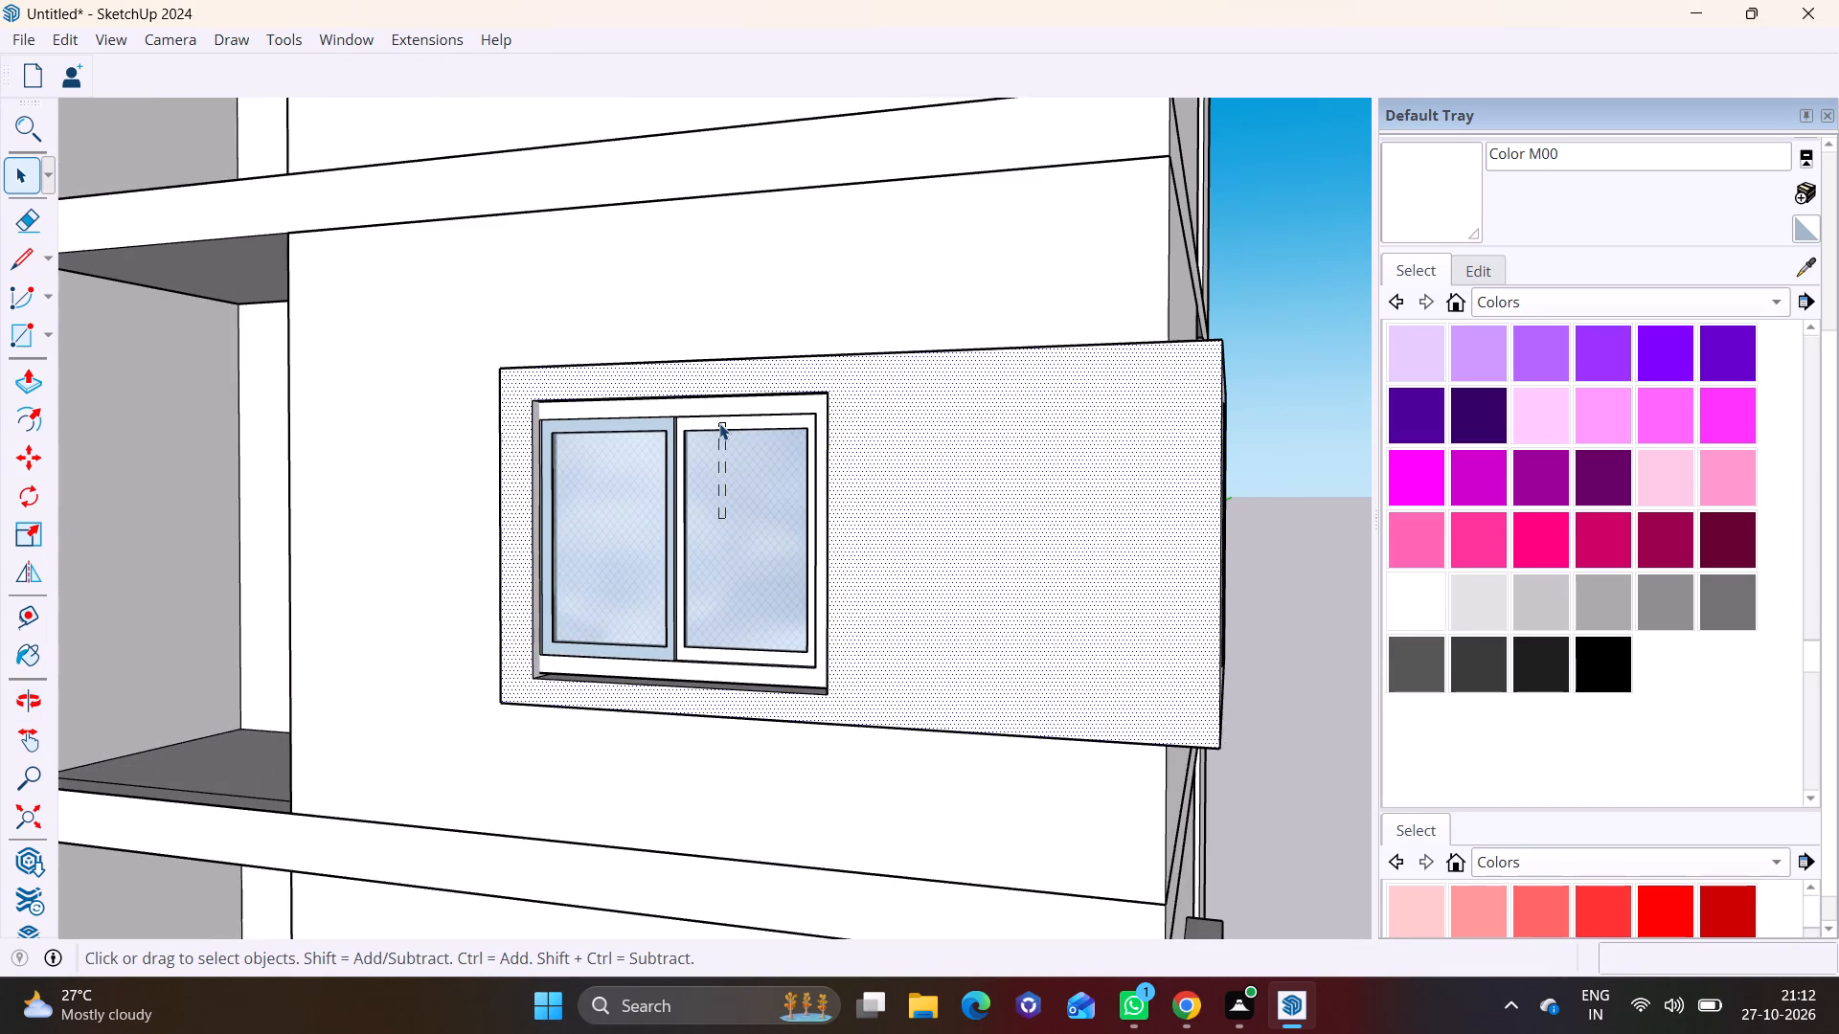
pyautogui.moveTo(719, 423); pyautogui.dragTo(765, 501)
# Move the fourth-storey side window slightly inward so it sits back within its recess.
pyautogui.scroll(-2, 765, 501)
pyautogui.moveTo(782, 484); pyautogui.dragTo(745, 562, button='middle')
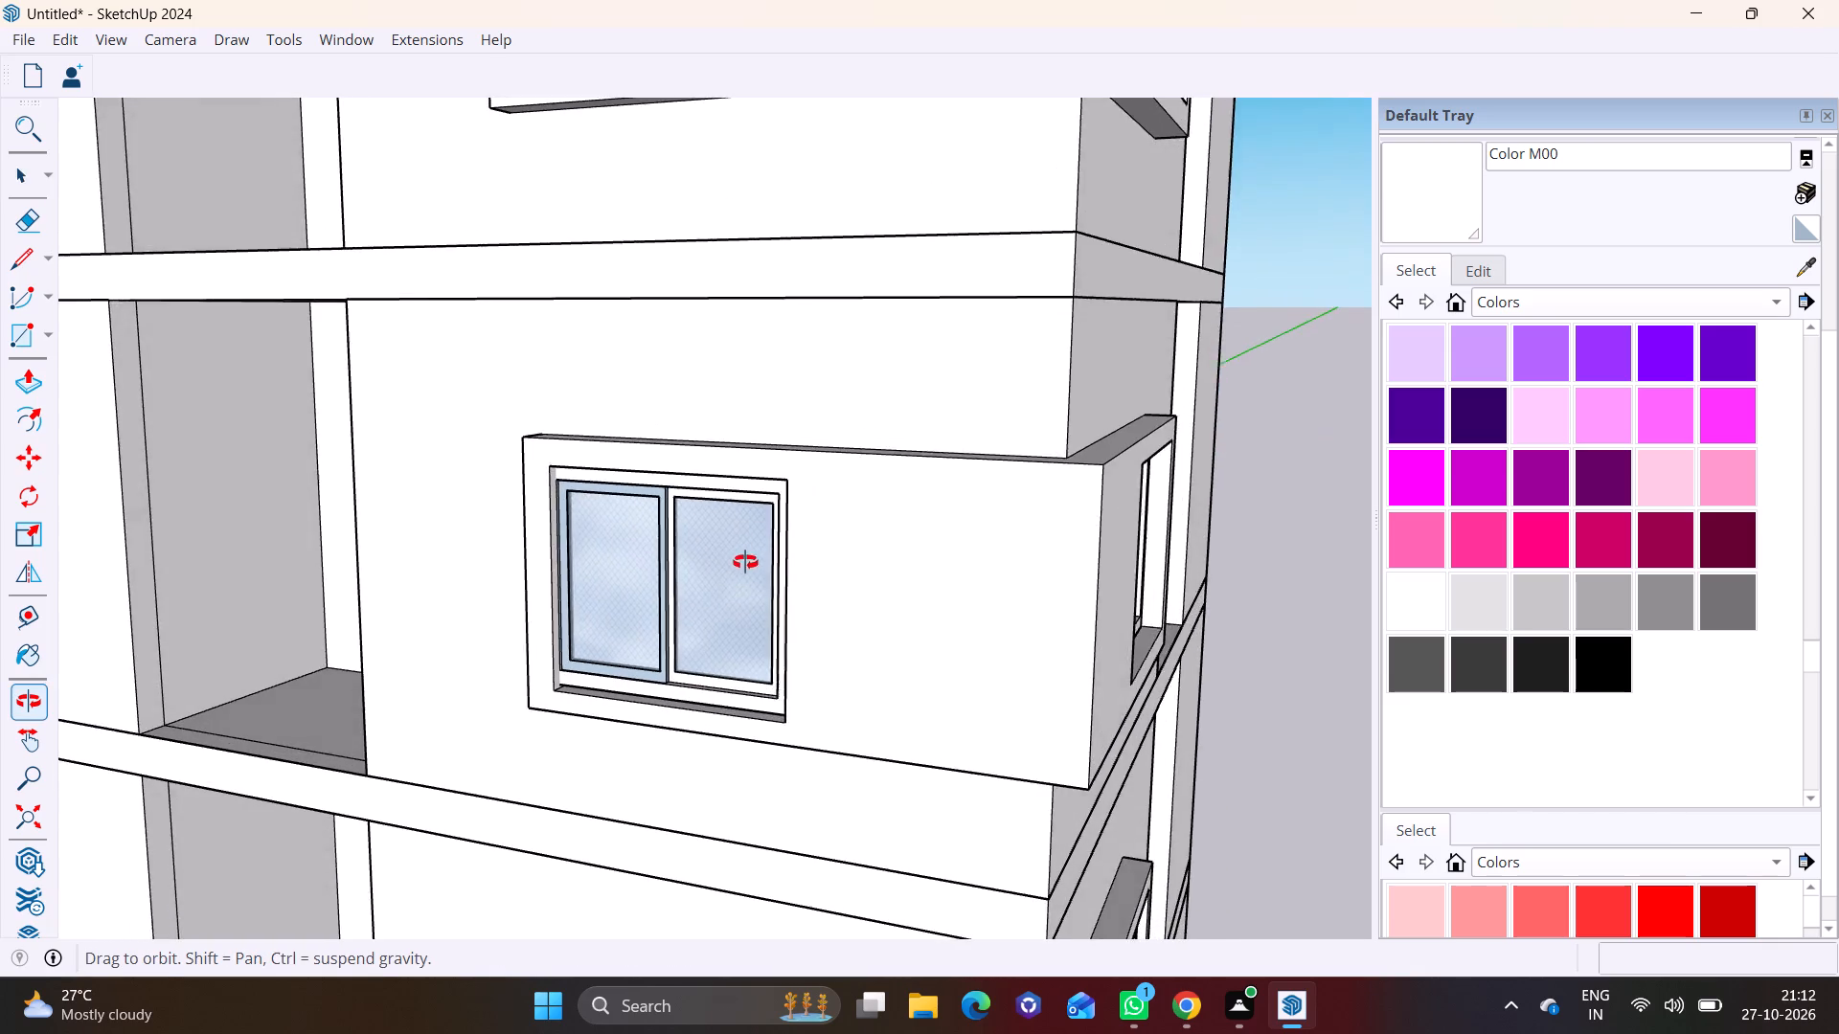
pyautogui.moveTo(745, 562); pyautogui.dragTo(670, 560, button='middle')
pyautogui.keyDown('shift'); pyautogui.moveTo(670, 528); pyautogui.dragTo(732, 716, button='middle'); pyautogui.keyUp('shift')
pyautogui.keyDown('shift'); pyautogui.moveTo(739, 159); pyautogui.dragTo(758, 492, button='middle'); pyautogui.keyUp('shift')
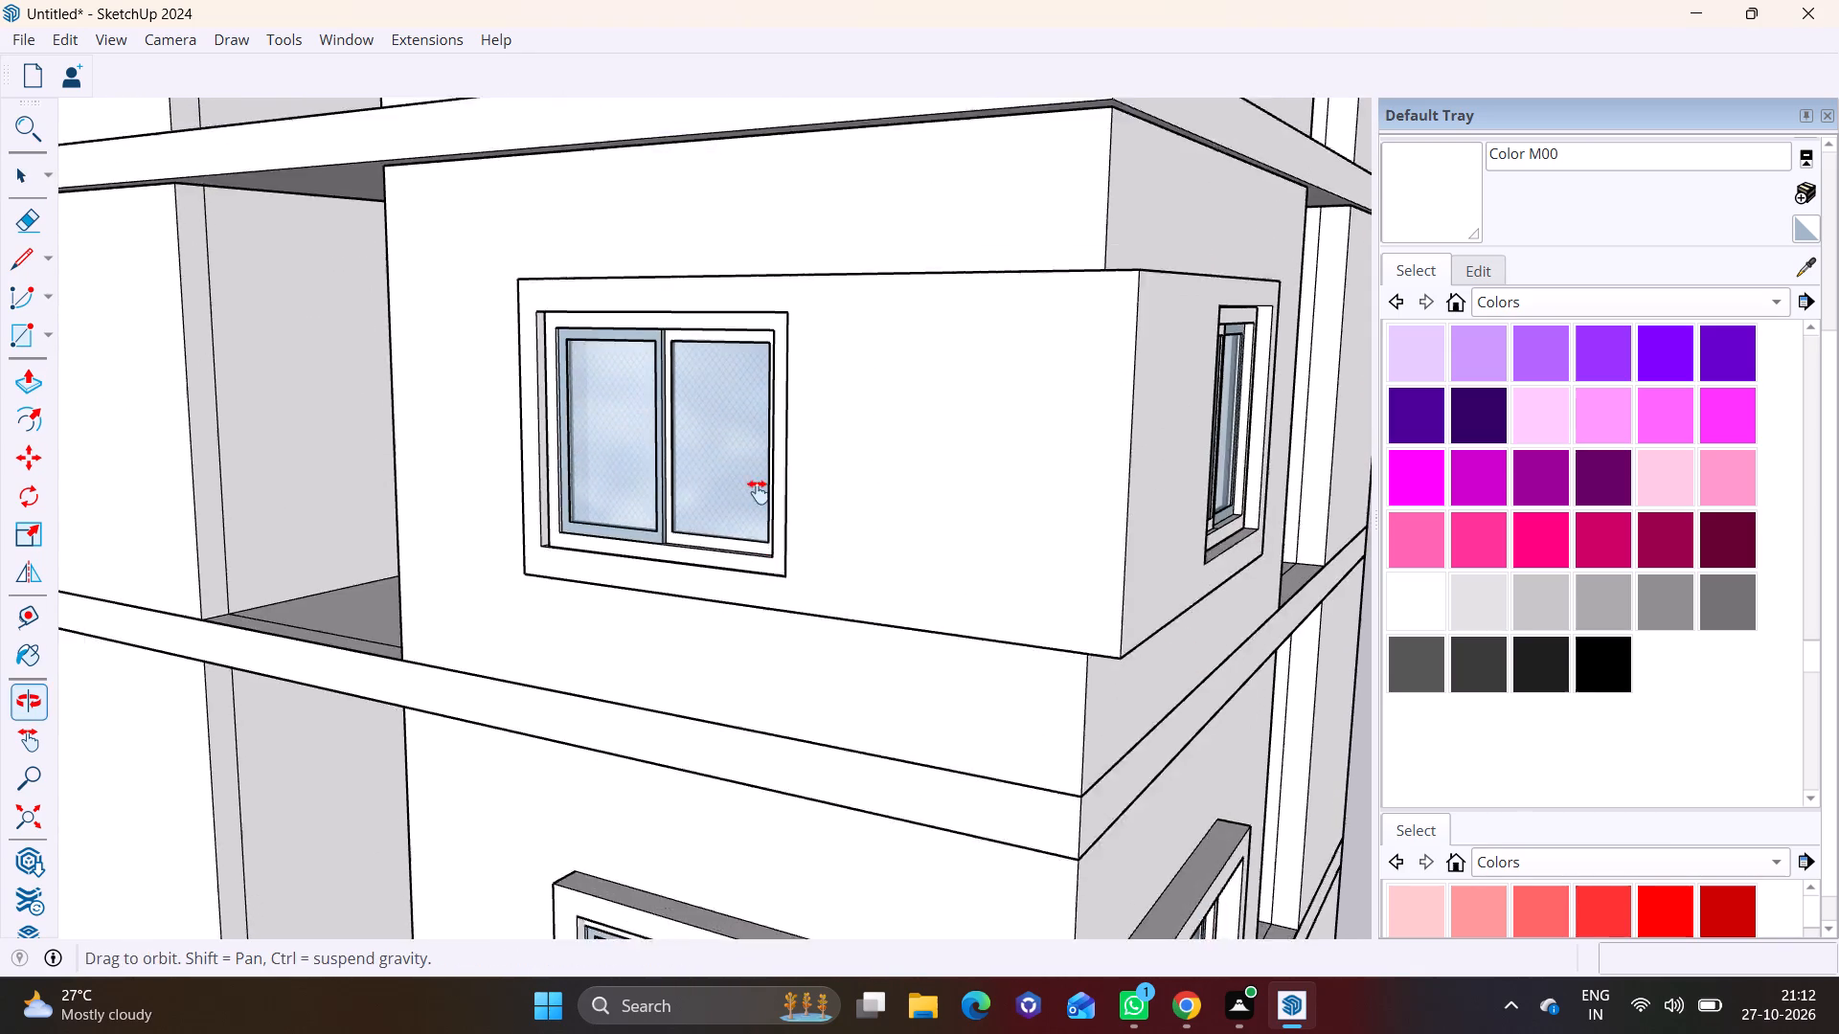
pyautogui.keyDown('shift'); pyautogui.moveTo(758, 492); pyautogui.dragTo(758, 552, button='middle'); pyautogui.keyUp('shift')
pyautogui.moveTo(654, 547); pyautogui.dragTo(565, 614, button='middle')
pyautogui.scroll(3, 595, 591)
pyautogui.press('space')
pyautogui.click(595, 591)
pyautogui.hscroll(1, 595, 591)
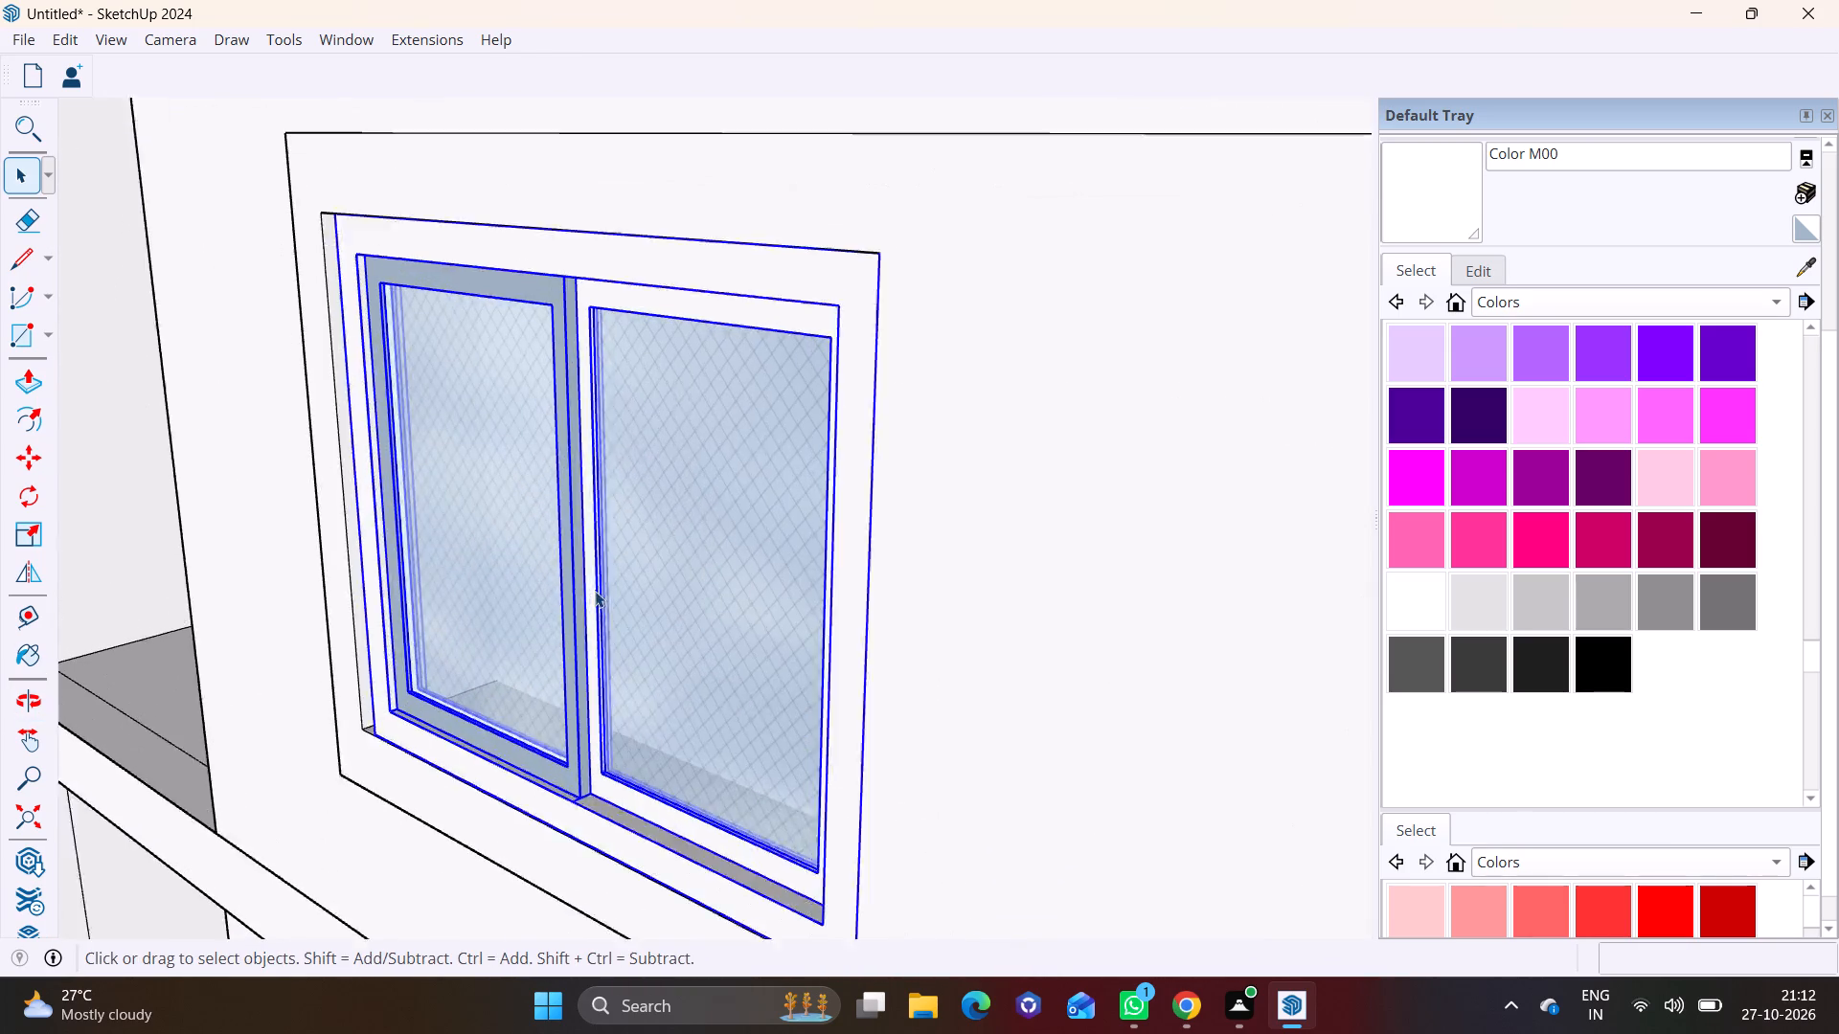
pyautogui.hscroll(1, 595, 591)
pyautogui.press('m')
pyautogui.click(589, 615)
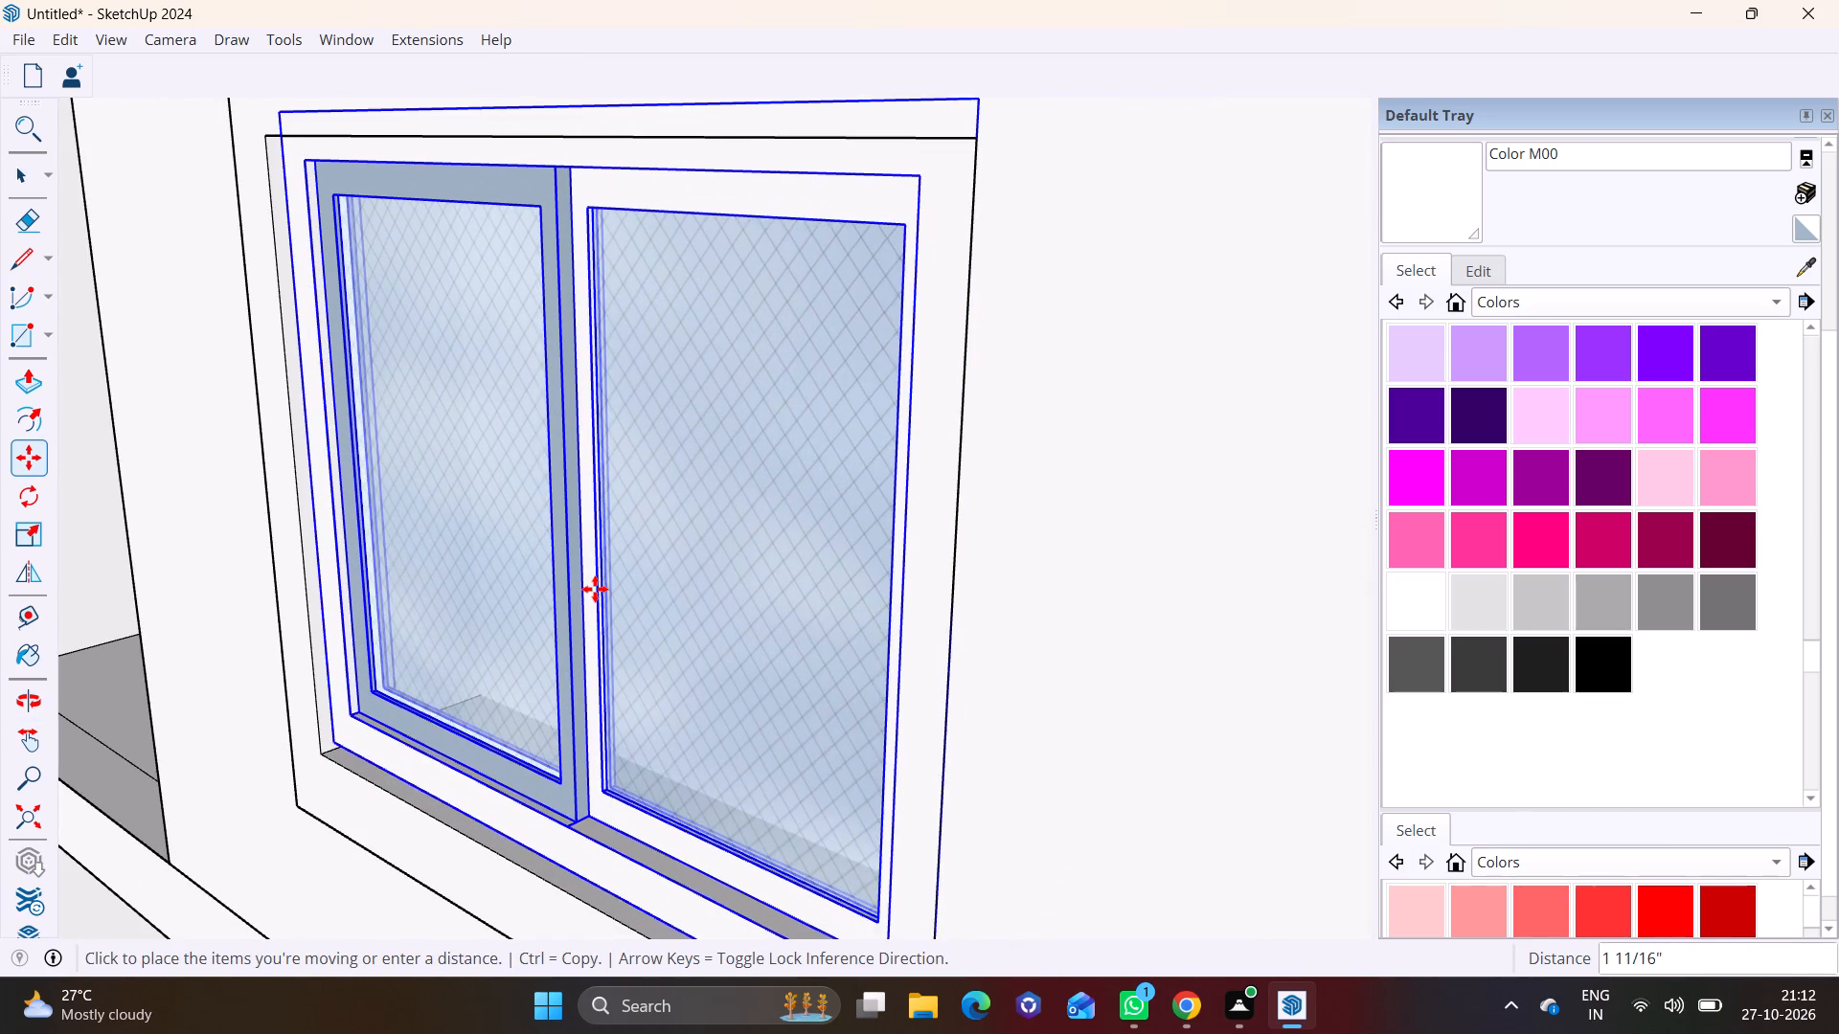
pyautogui.click(596, 600)
# Move the fifth-storey side window inward from the panel face so it sits back within its recess.
pyautogui.scroll(-11, 522, 583)
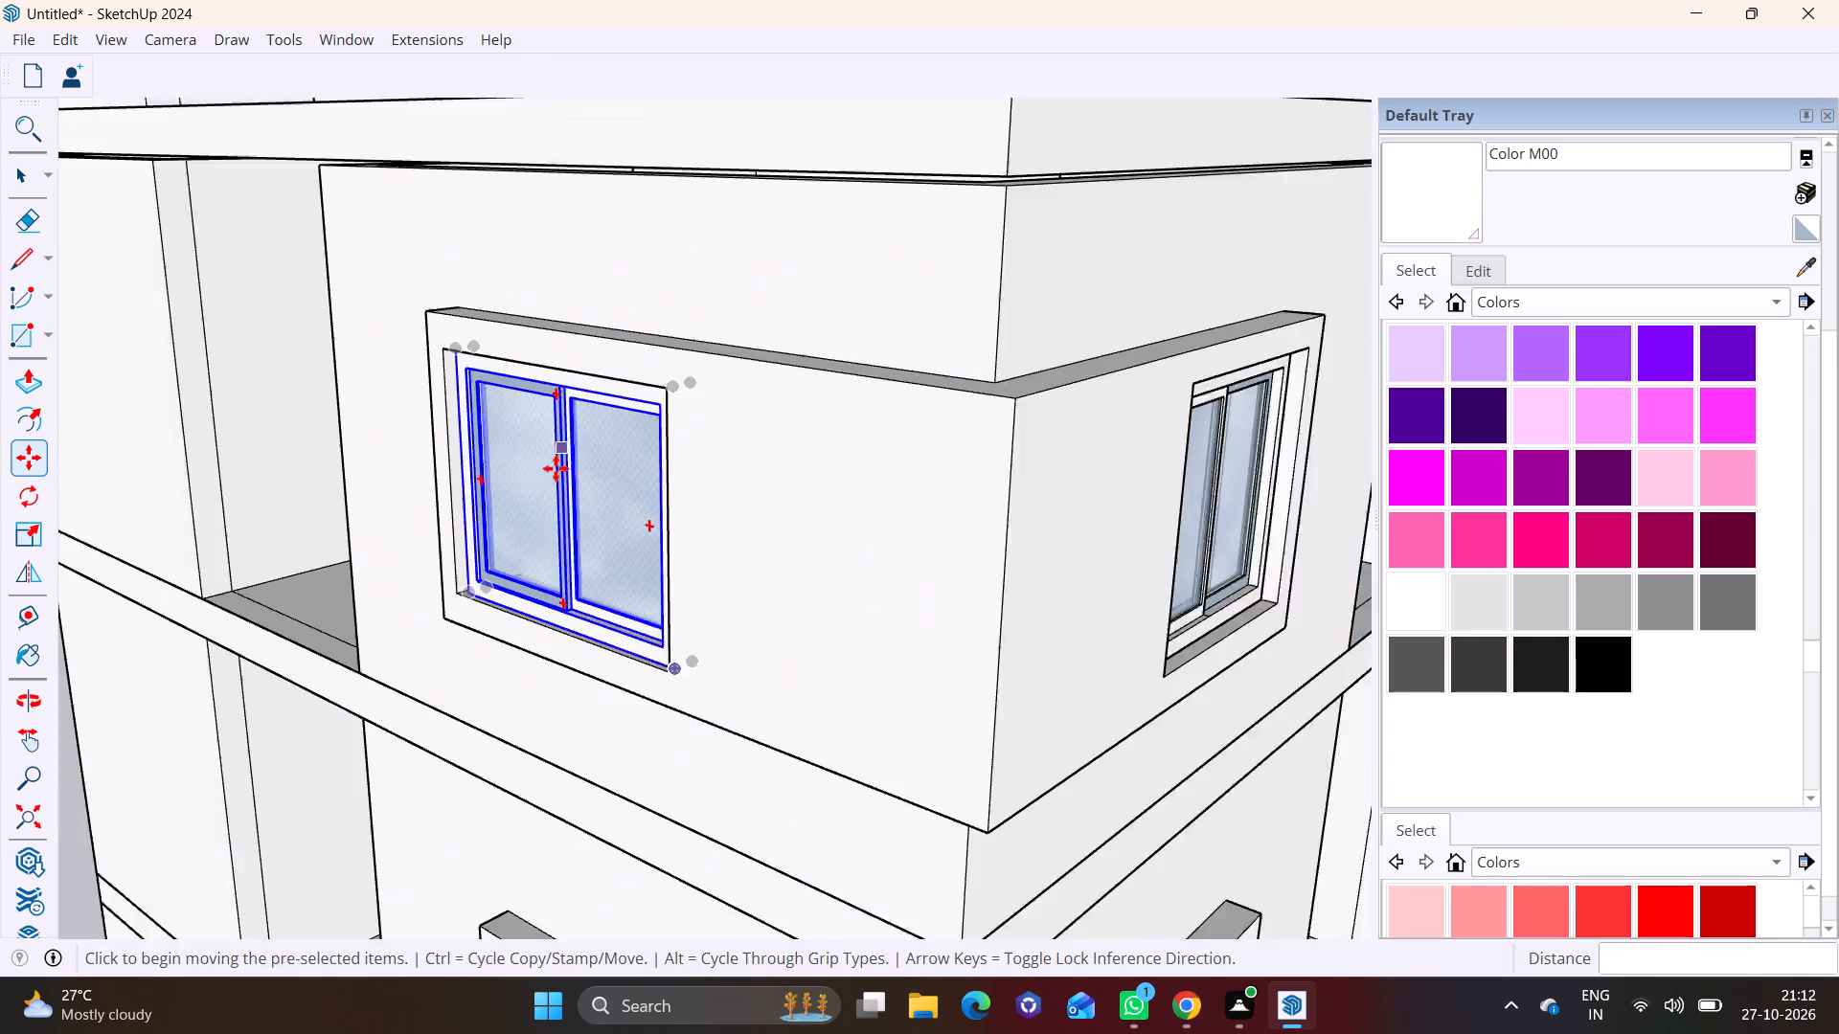
pyautogui.scroll(-7, 556, 468)
pyautogui.keyDown('shift'); pyautogui.moveTo(556, 347); pyautogui.dragTo(625, 898, button='middle'); pyautogui.keyUp('shift')
pyautogui.scroll(8, 576, 742)
pyautogui.press('space')
pyautogui.click(651, 612)
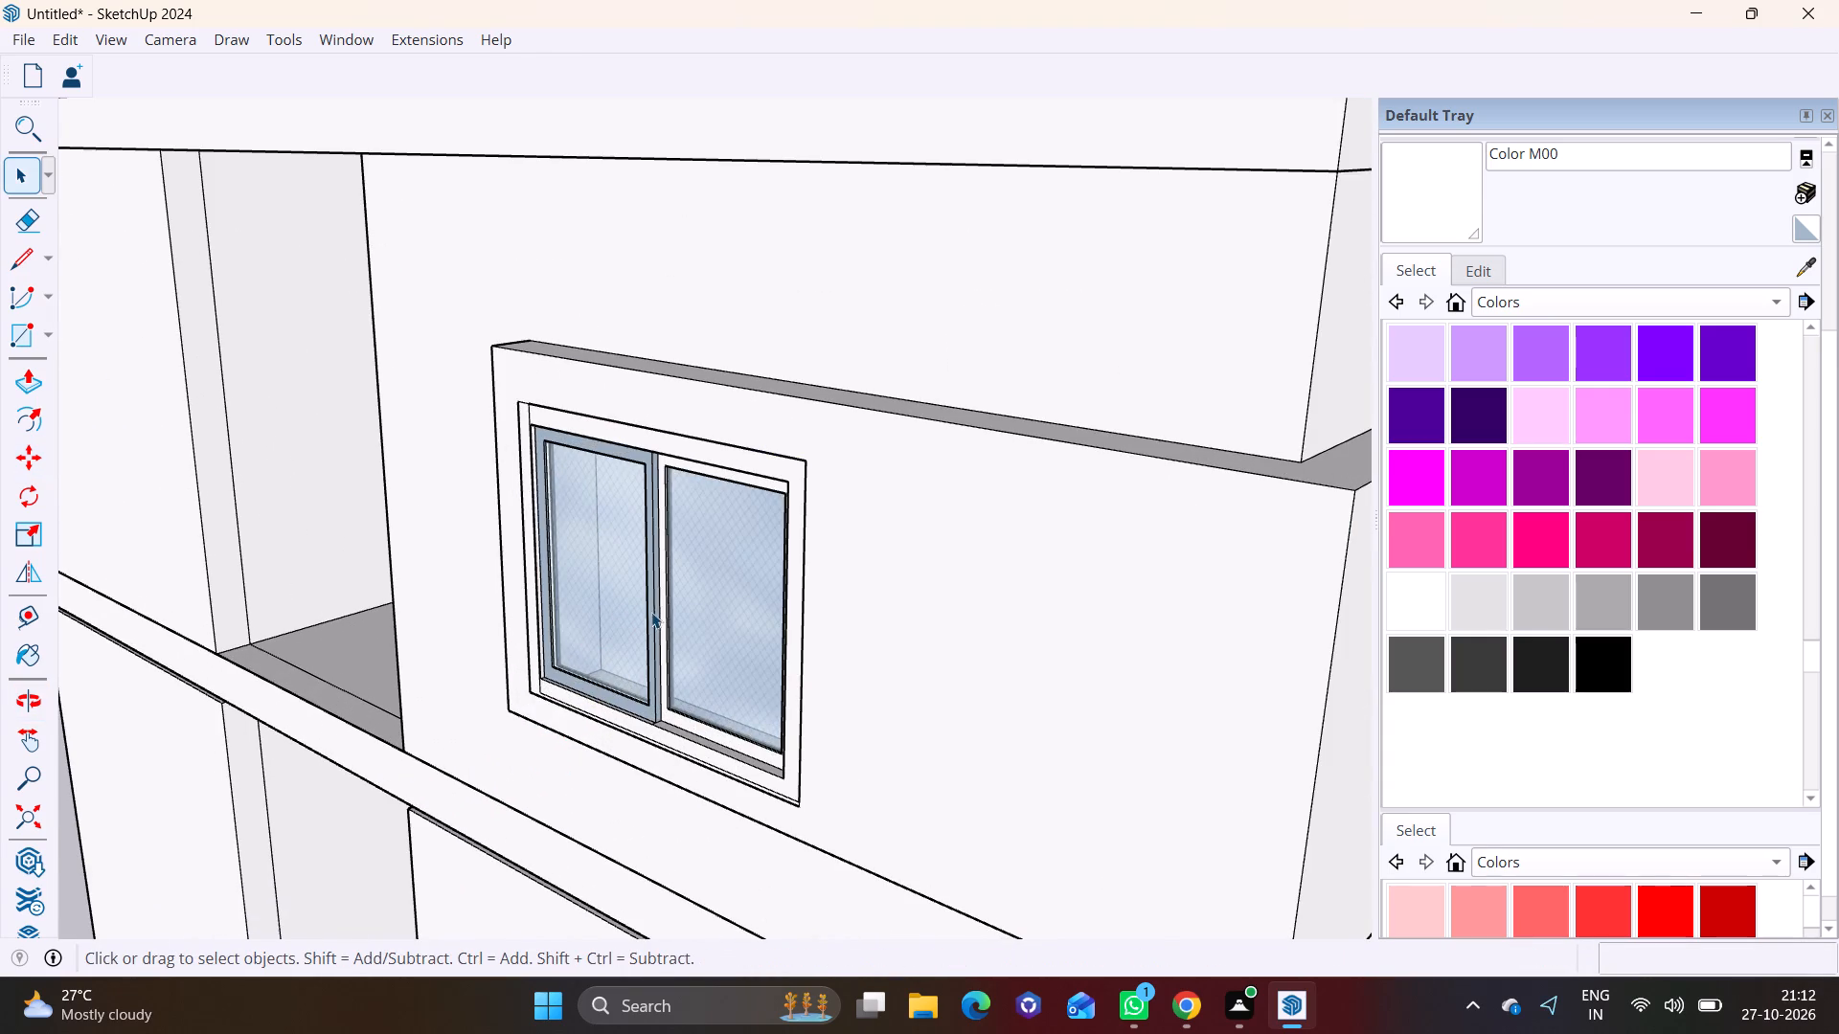
pyautogui.scroll(8, 744, 679)
pyautogui.moveTo(718, 720); pyautogui.dragTo(1416, 651, button='middle')
pyautogui.scroll(-3, 1794, 581)
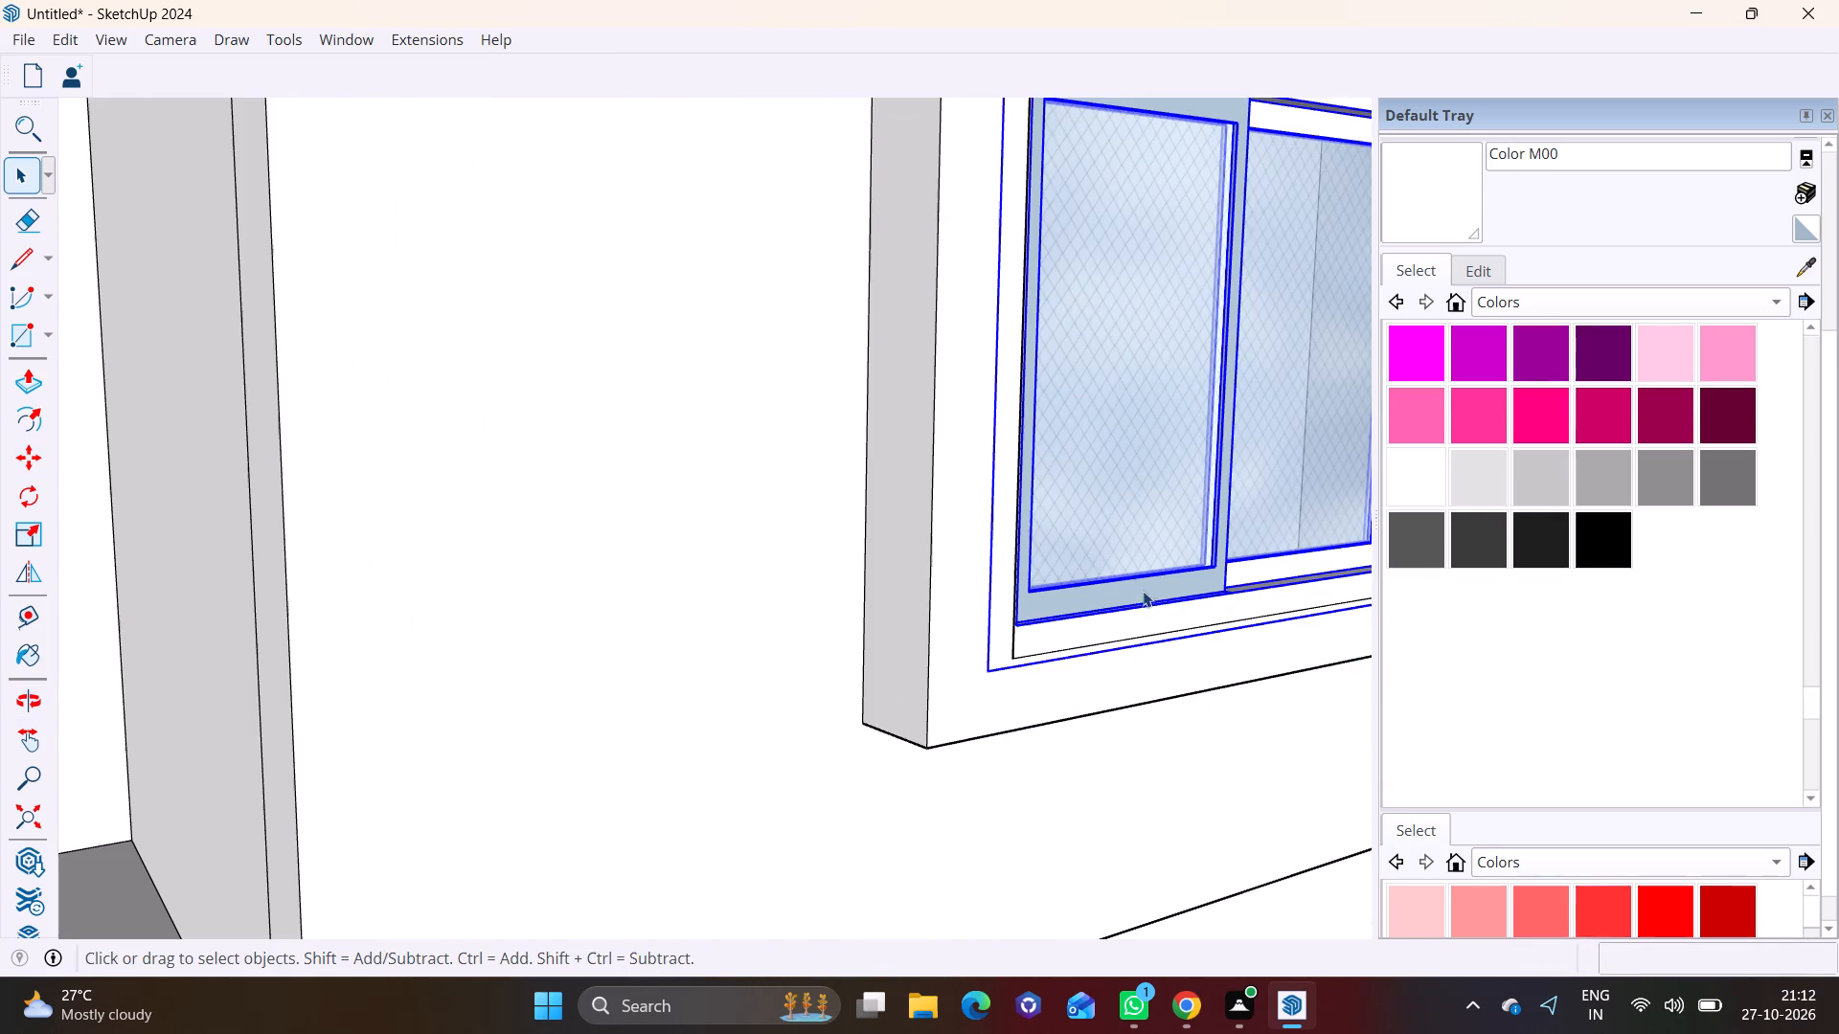
pyautogui.scroll(-4, 1143, 591)
pyautogui.moveTo(1078, 641); pyautogui.dragTo(725, 651, button='middle')
pyautogui.scroll(-1, 725, 651)
pyautogui.moveTo(1062, 629); pyautogui.dragTo(729, 664, button='middle')
pyautogui.keyDown('shift'); pyautogui.moveTo(698, 556); pyautogui.dragTo(835, 510, button='middle'); pyautogui.keyUp('shift')
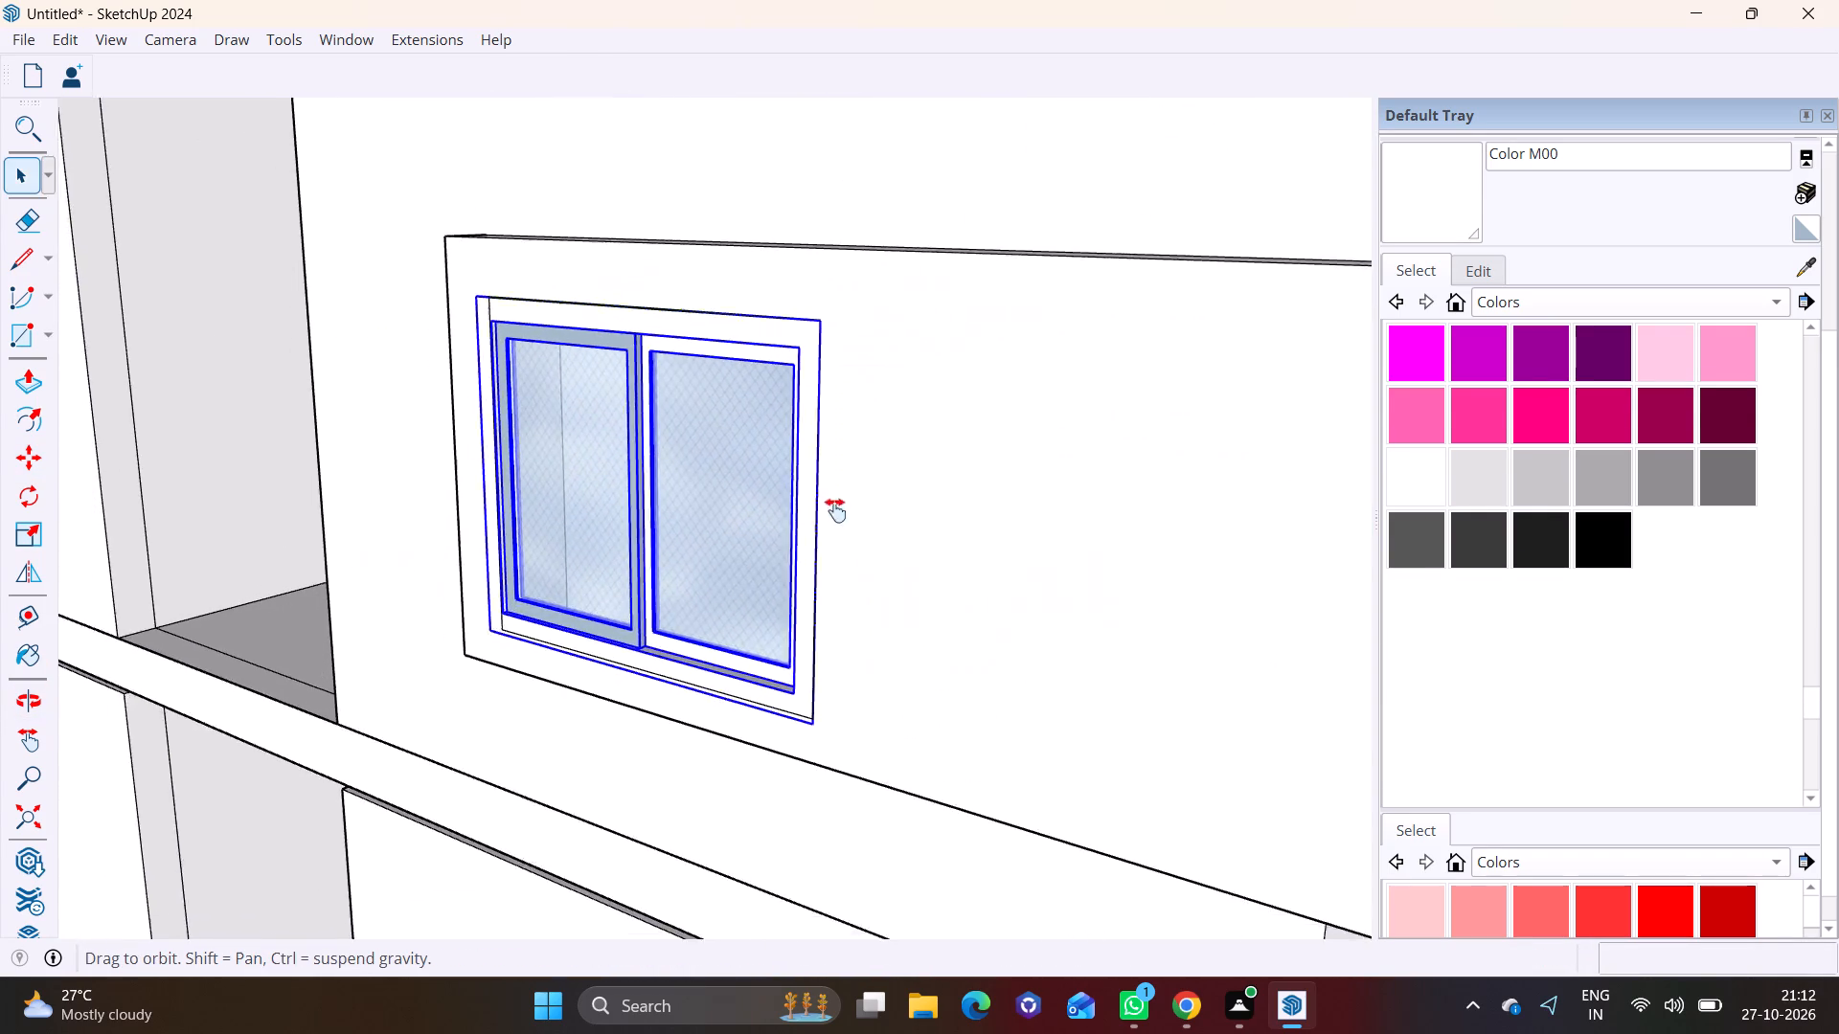
pyautogui.keyDown('shift'); pyautogui.moveTo(835, 510); pyautogui.dragTo(876, 538, button='middle'); pyautogui.keyUp('shift')
pyautogui.moveTo(955, 622); pyautogui.dragTo(772, 641, button='middle')
pyautogui.scroll(3, 669, 520)
pyautogui.keyDown('shift'); pyautogui.moveTo(664, 531); pyautogui.dragTo(813, 526, button='middle'); pyautogui.keyUp('shift')
pyautogui.hscroll(9, 813, 546)
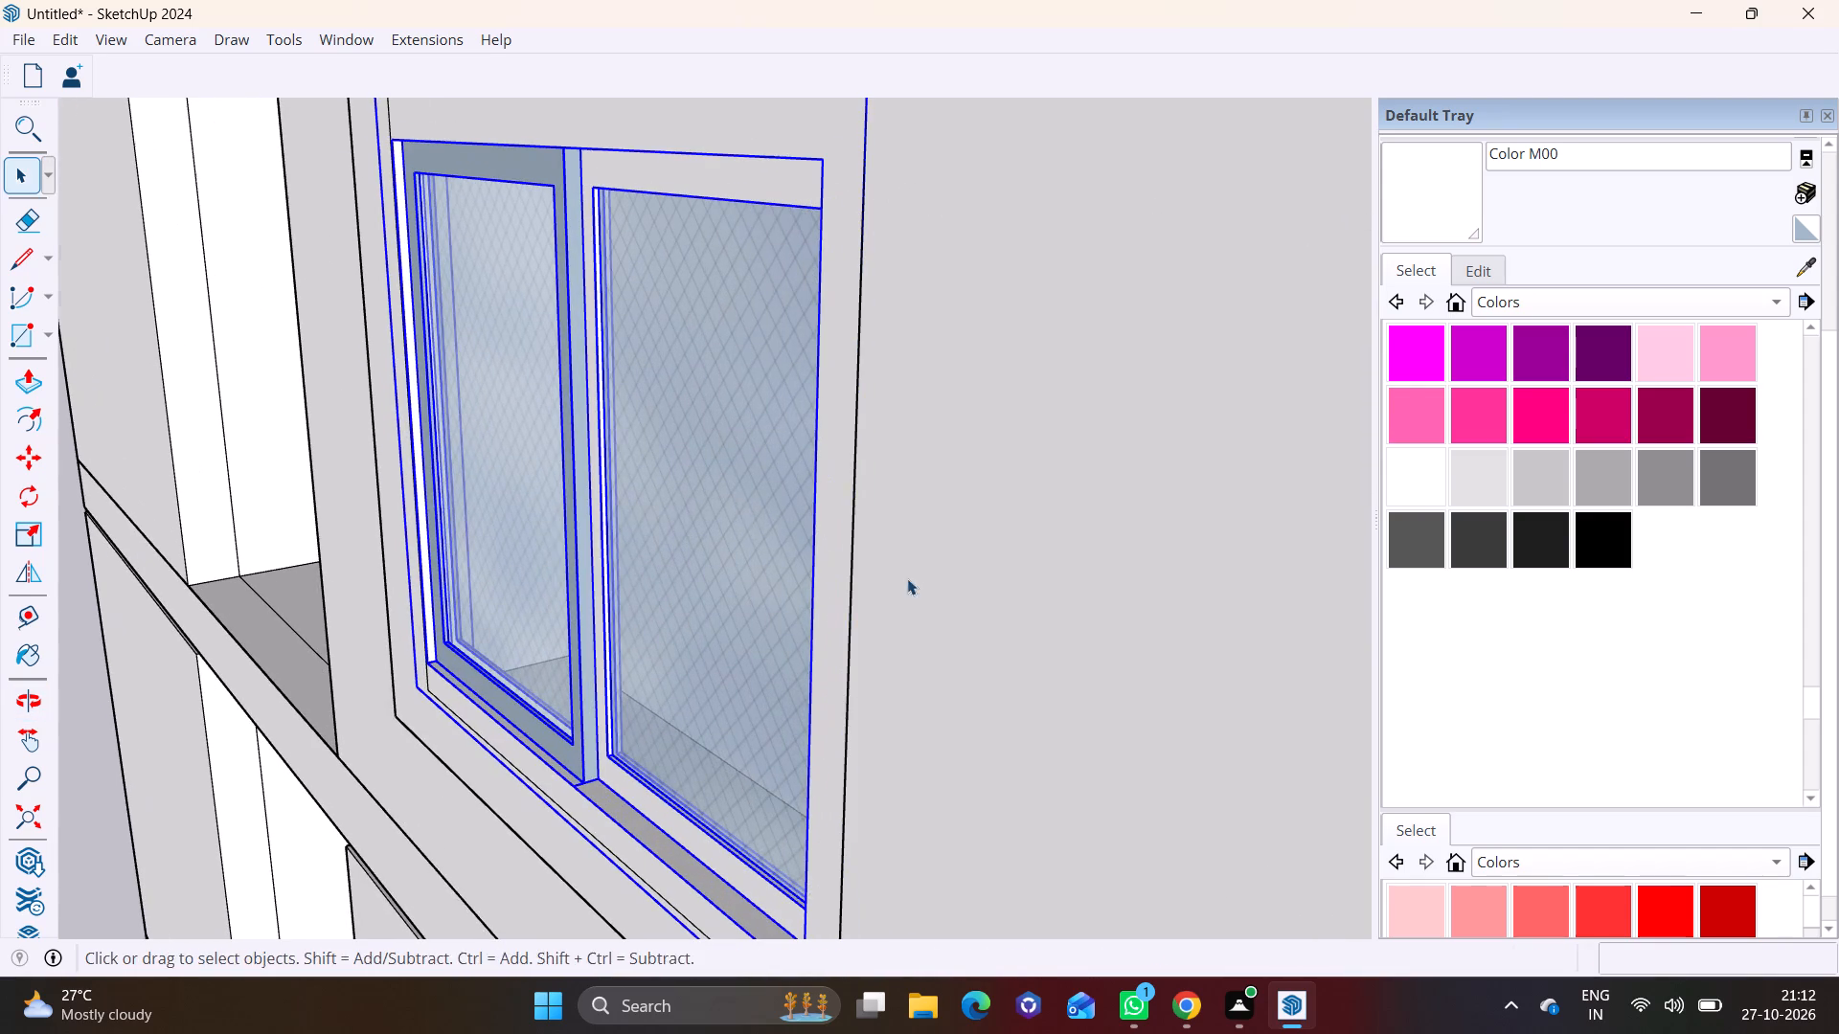
pyautogui.press('m')
pyautogui.click(591, 551)
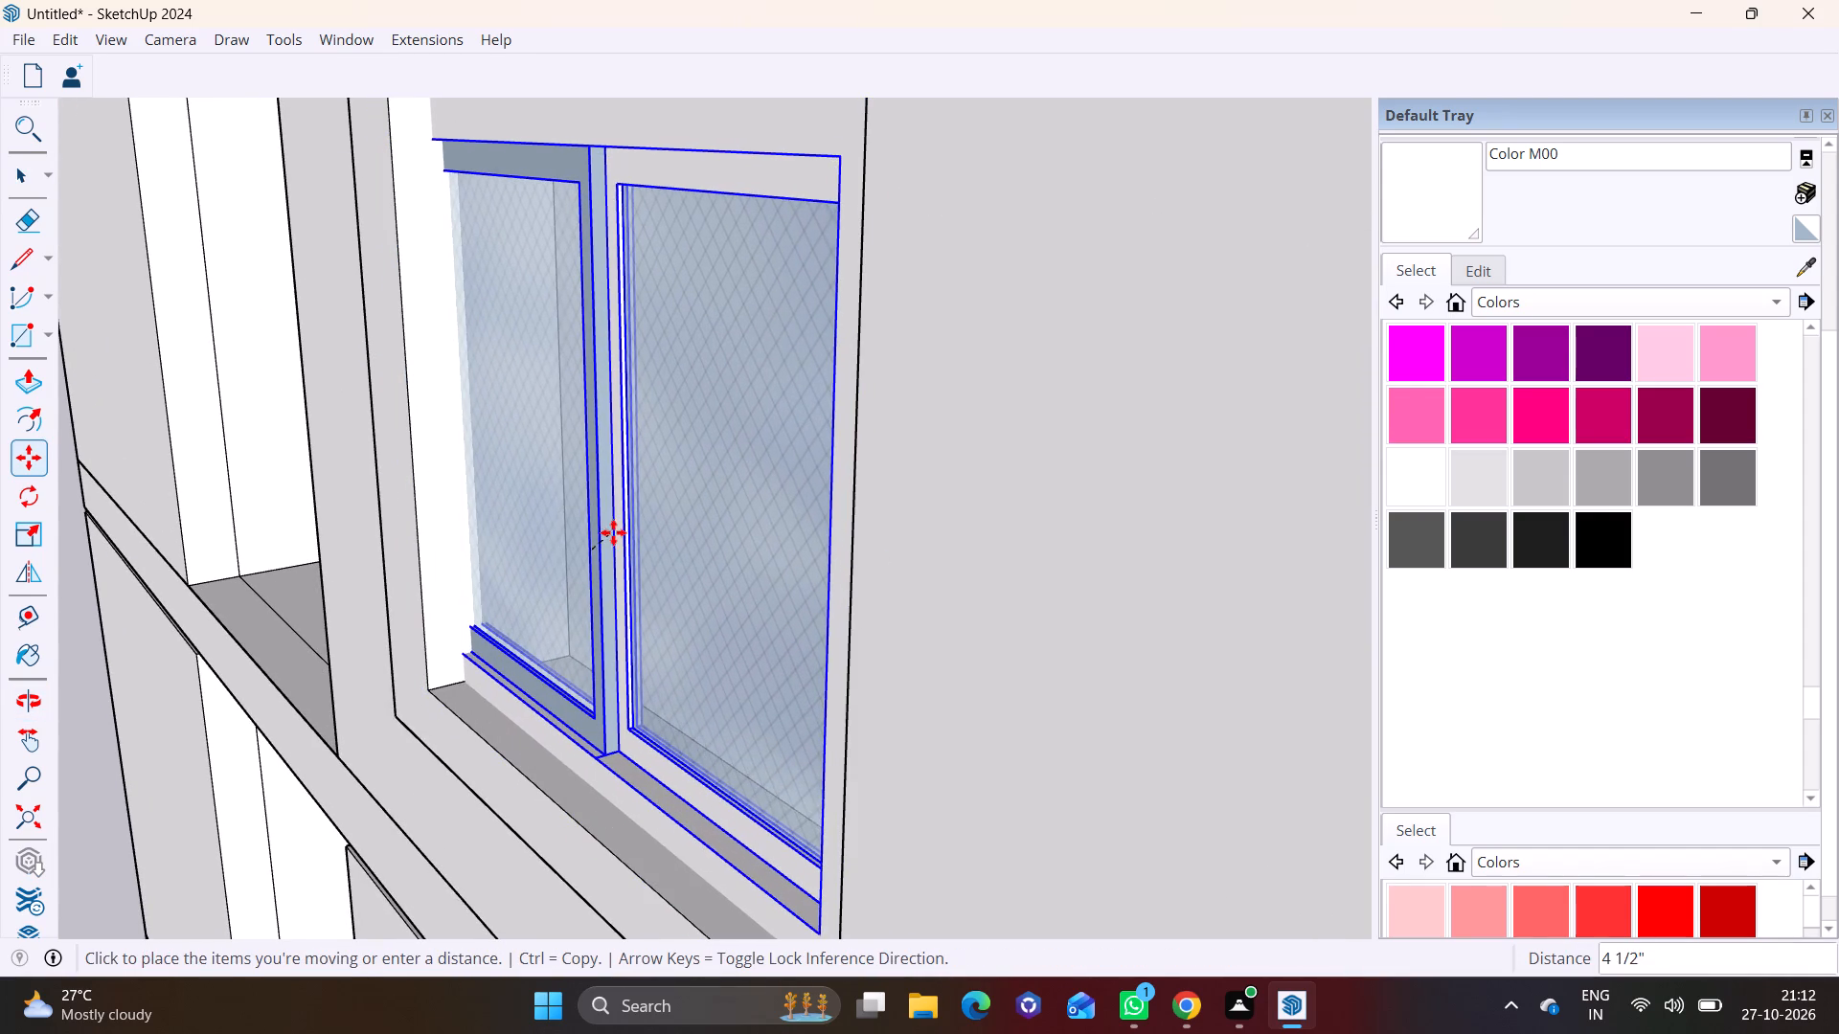
pyautogui.click(619, 538)
pyautogui.press('space')
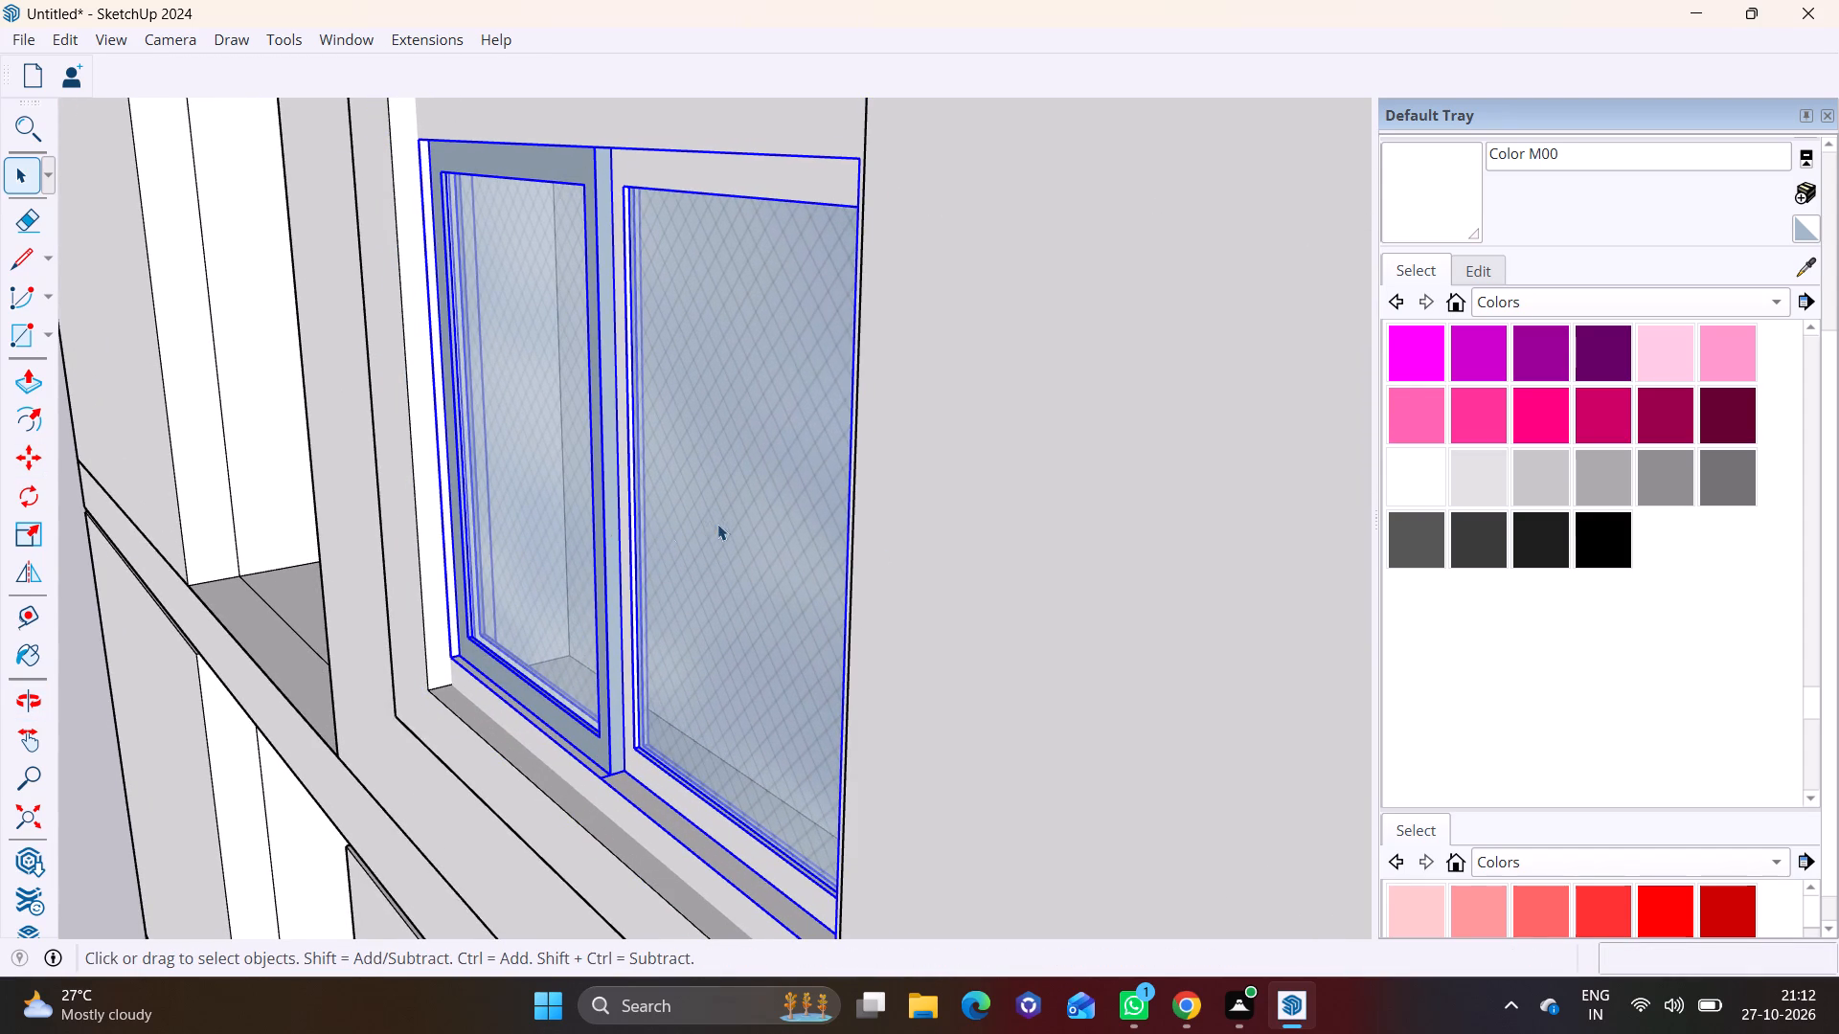
pyautogui.click(1006, 473)
# Examine the front and side windows on all five storeys of the building from several angles.
pyautogui.scroll(-8, 826, 521)
pyautogui.moveTo(784, 549); pyautogui.dragTo(926, 490, button='middle')
pyautogui.scroll(-3, 828, 581)
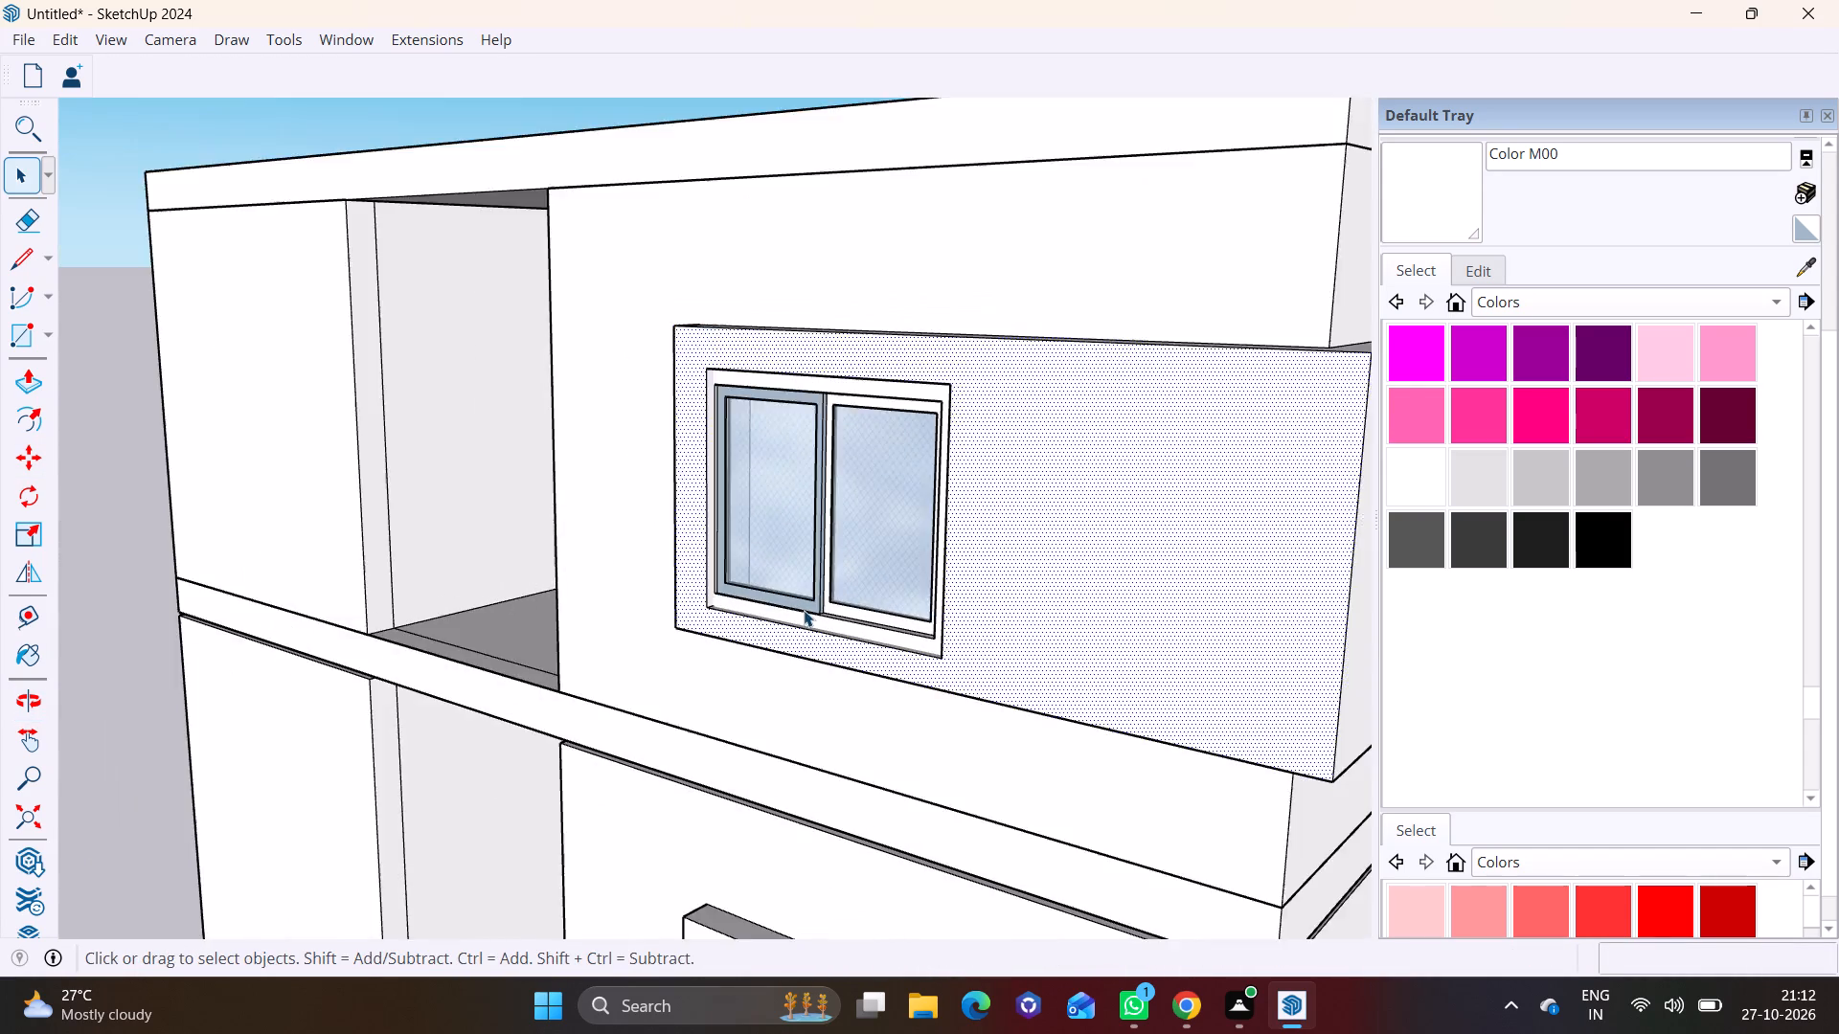
pyautogui.scroll(-10, 804, 610)
pyautogui.keyDown('shift'); pyautogui.moveTo(830, 671); pyautogui.dragTo(776, 449, button='middle'); pyautogui.keyUp('shift')
pyautogui.scroll(-3, 750, 575)
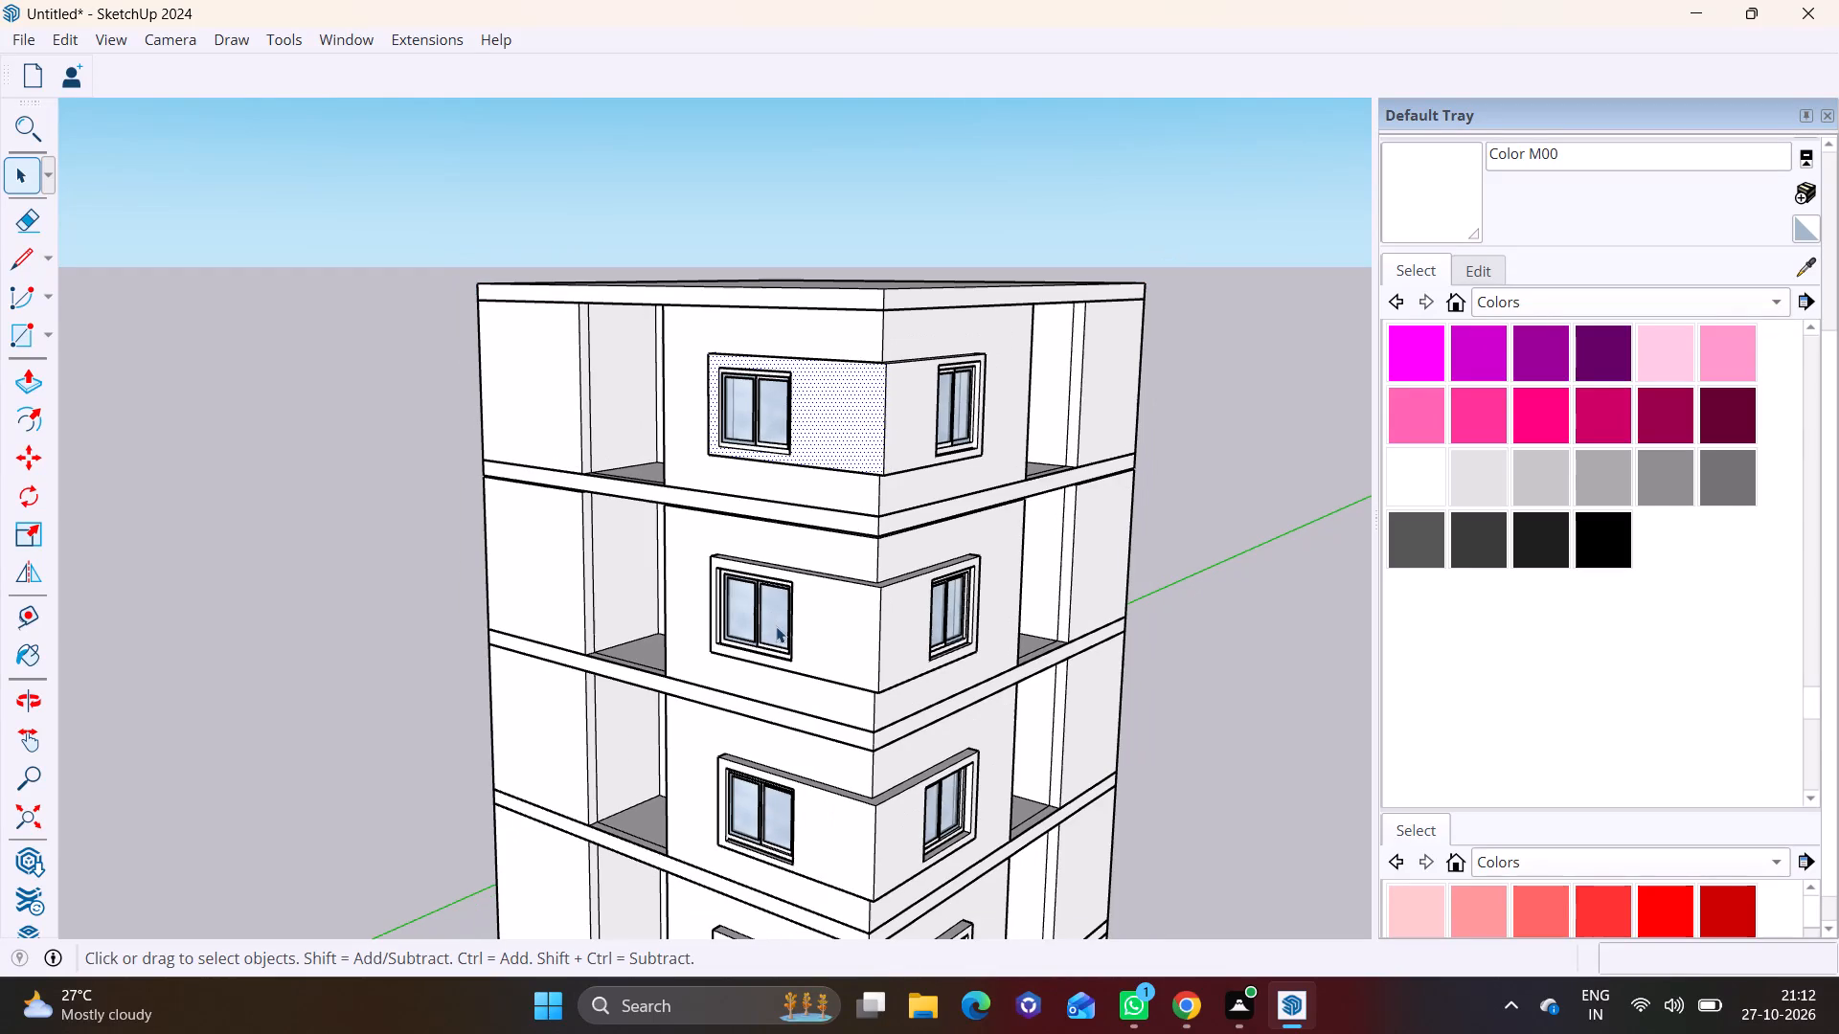
pyautogui.scroll(-3, 786, 625)
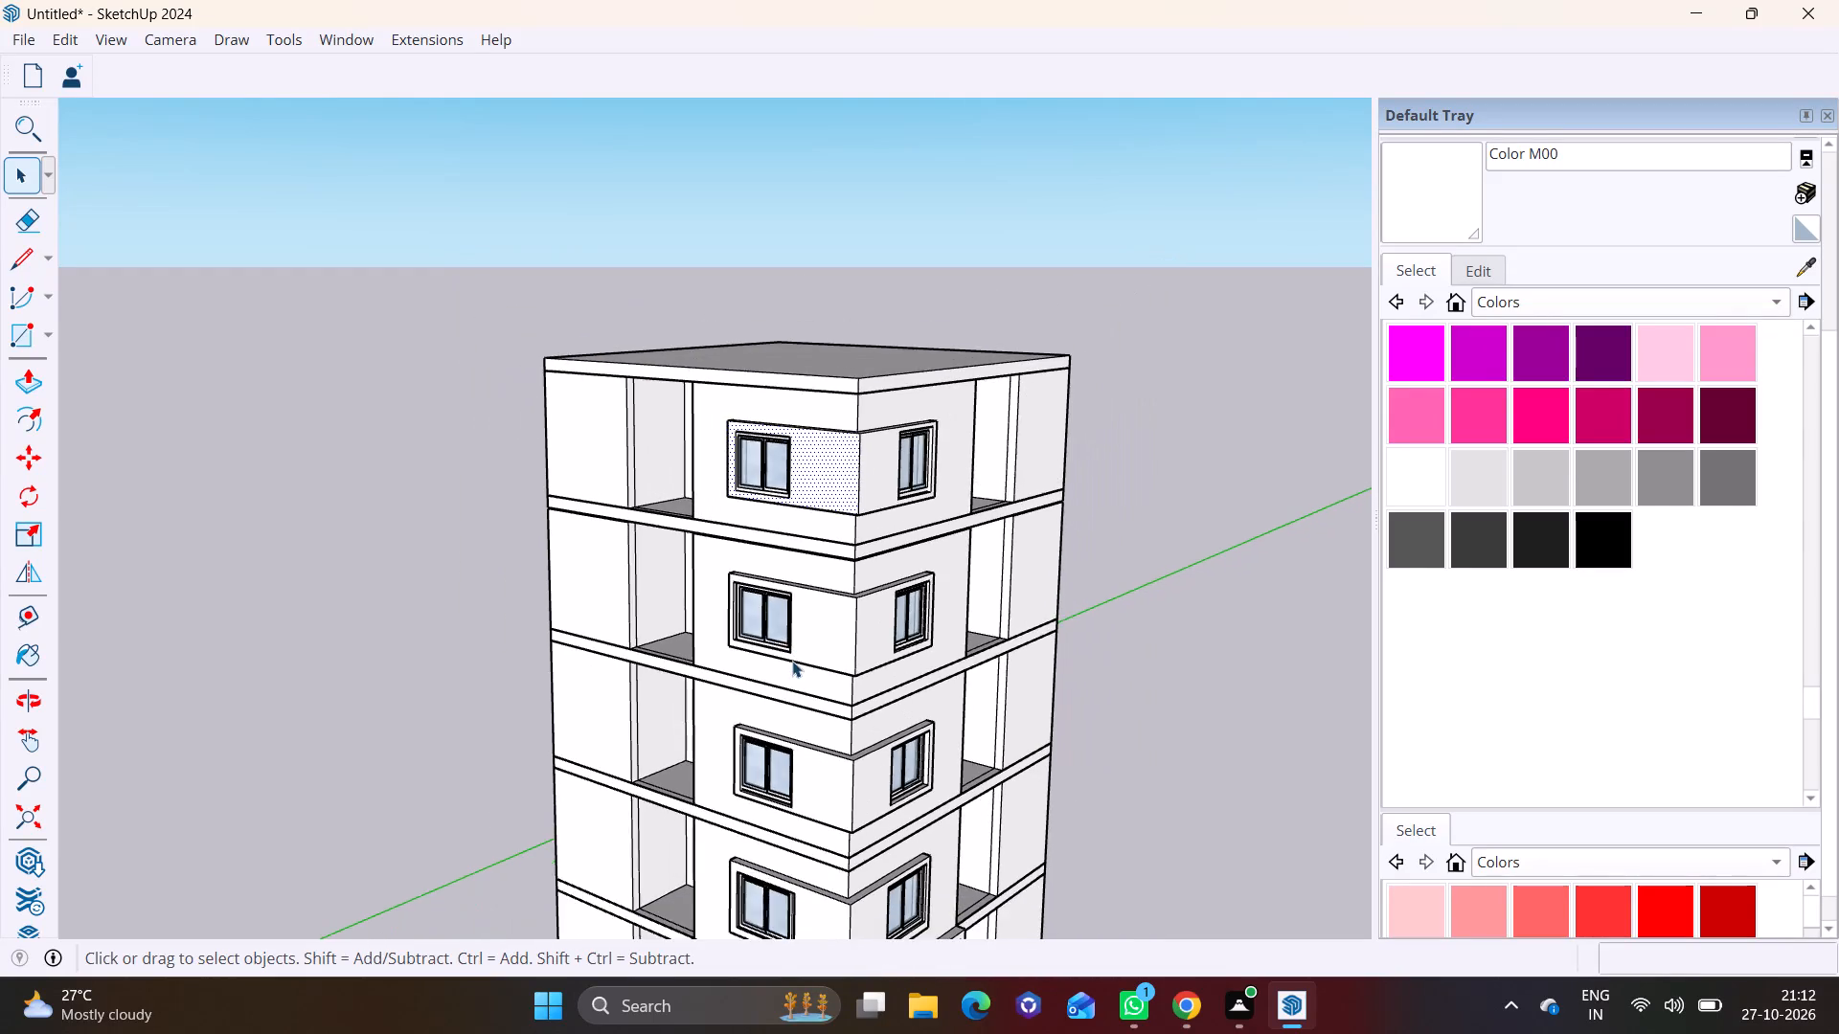
pyautogui.keyDown('shift'); pyautogui.moveTo(792, 661); pyautogui.dragTo(779, 404, button='middle'); pyautogui.keyUp('shift')
pyautogui.moveTo(825, 633); pyautogui.dragTo(772, 501, button='middle')
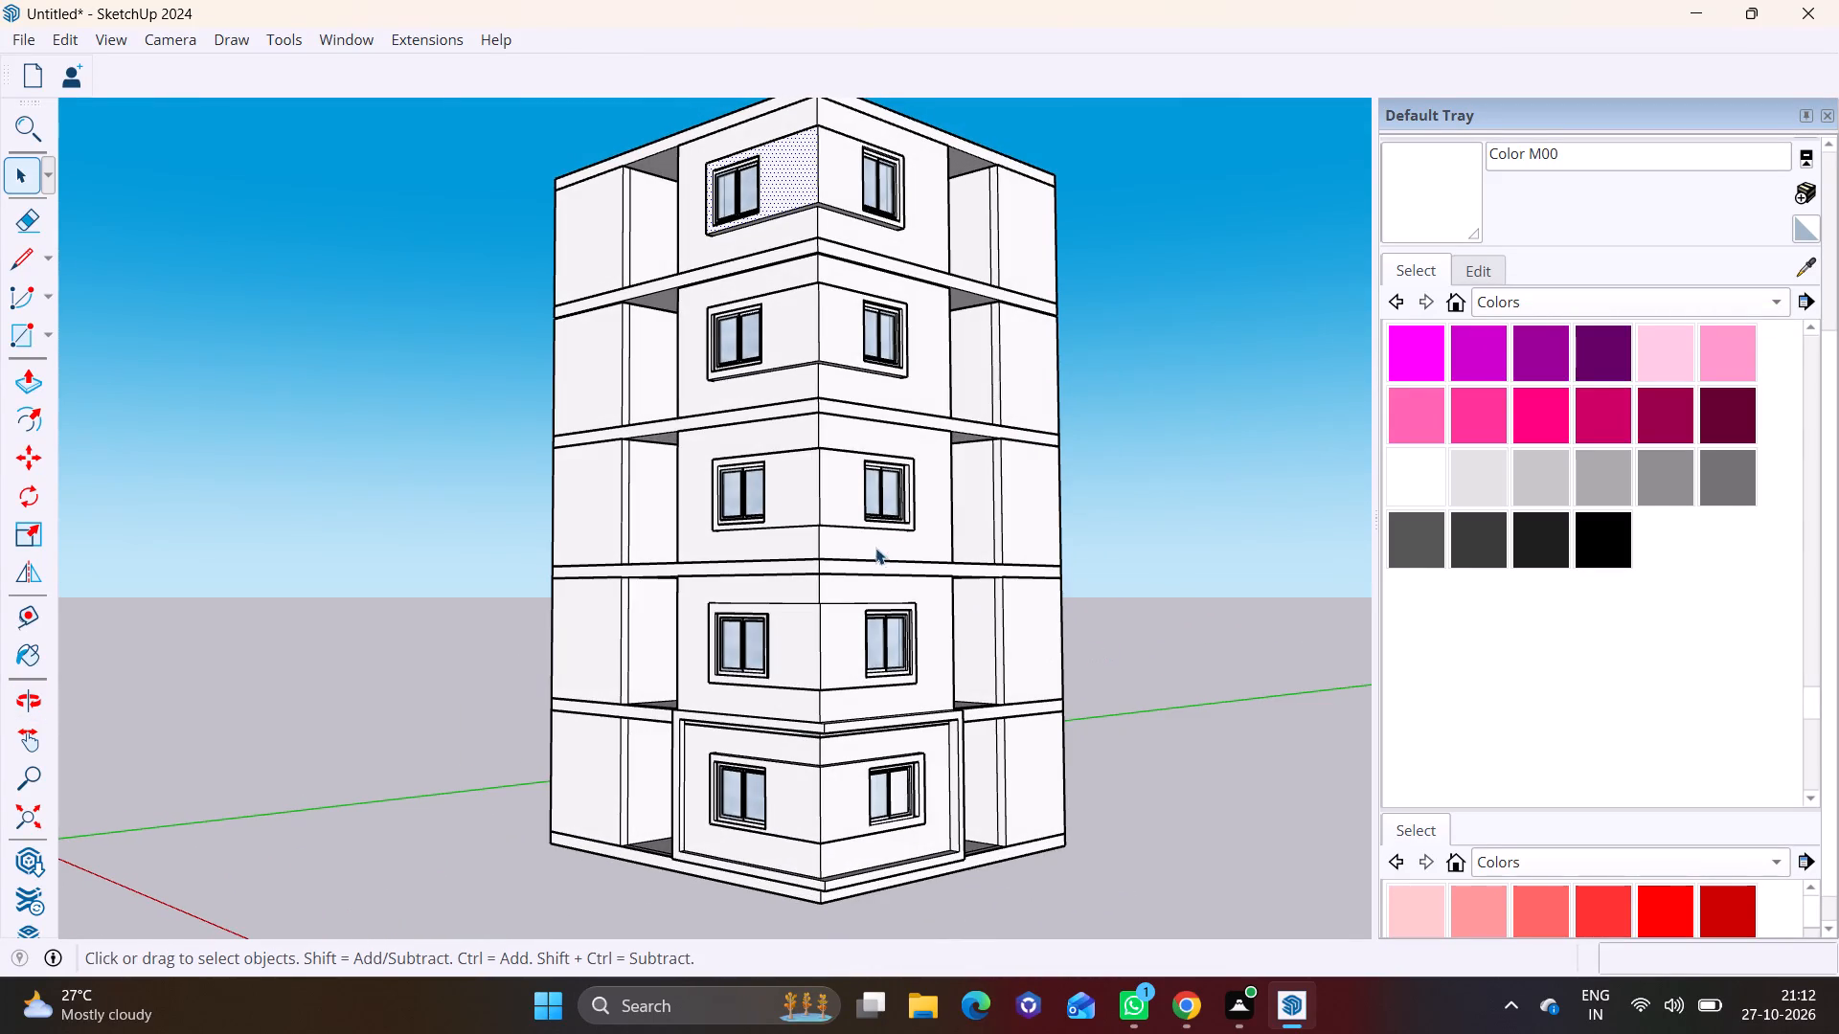
pyautogui.keyDown('shift'); pyautogui.moveTo(874, 548); pyautogui.dragTo(700, 629, button='middle'); pyautogui.keyUp('shift')
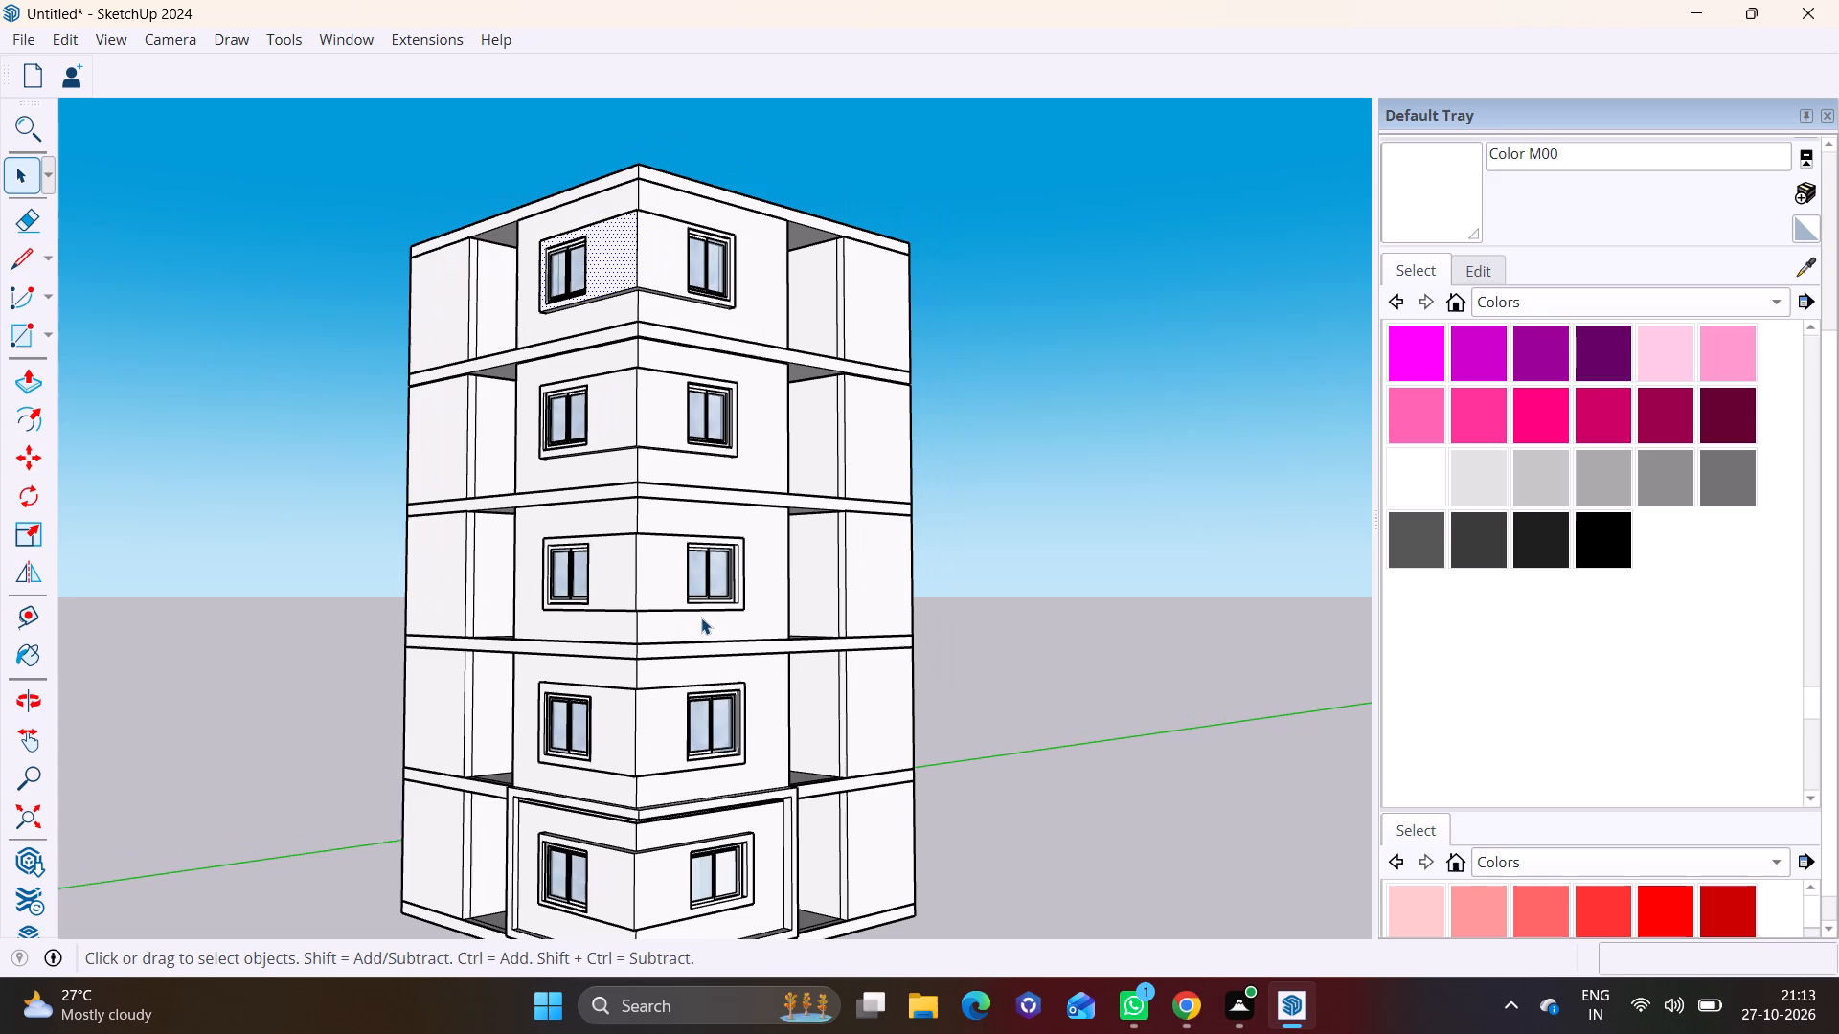
pyautogui.moveTo(694, 605); pyautogui.dragTo(603, 644, button='middle')
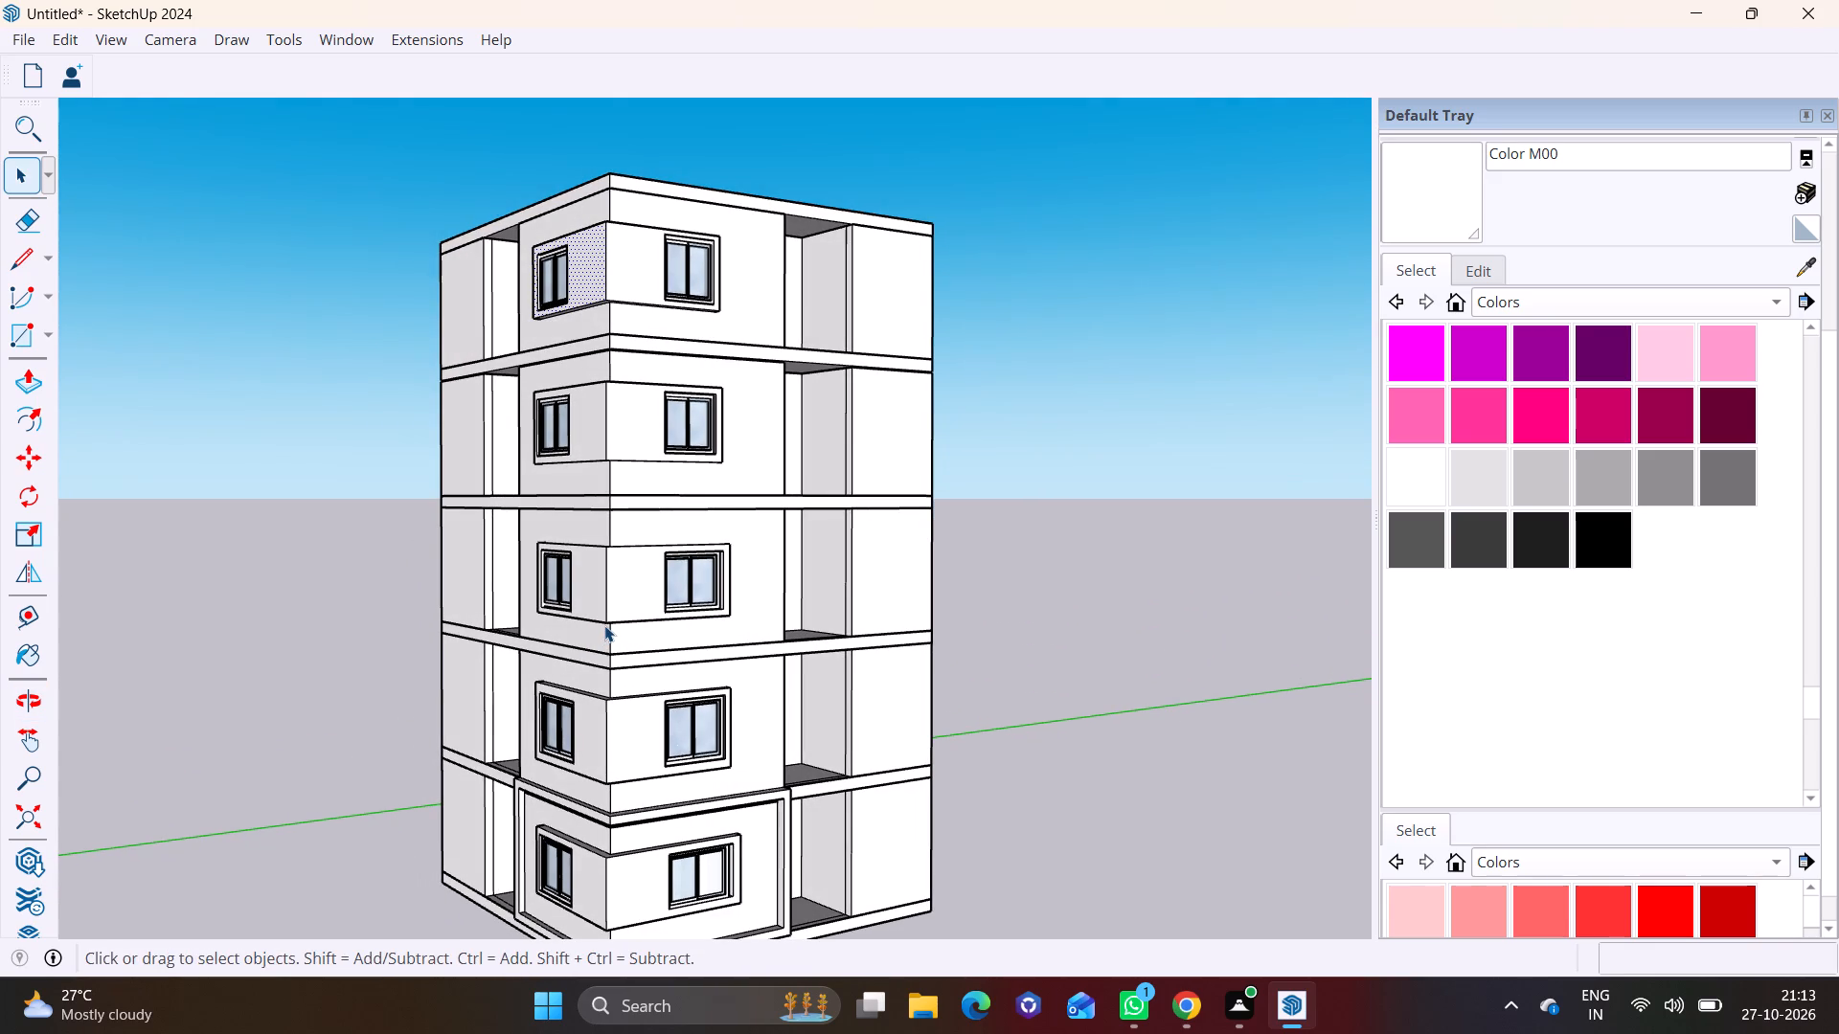
pyautogui.keyDown('shift'); pyautogui.moveTo(633, 600); pyautogui.dragTo(648, 580, button='middle'); pyautogui.keyUp('shift')
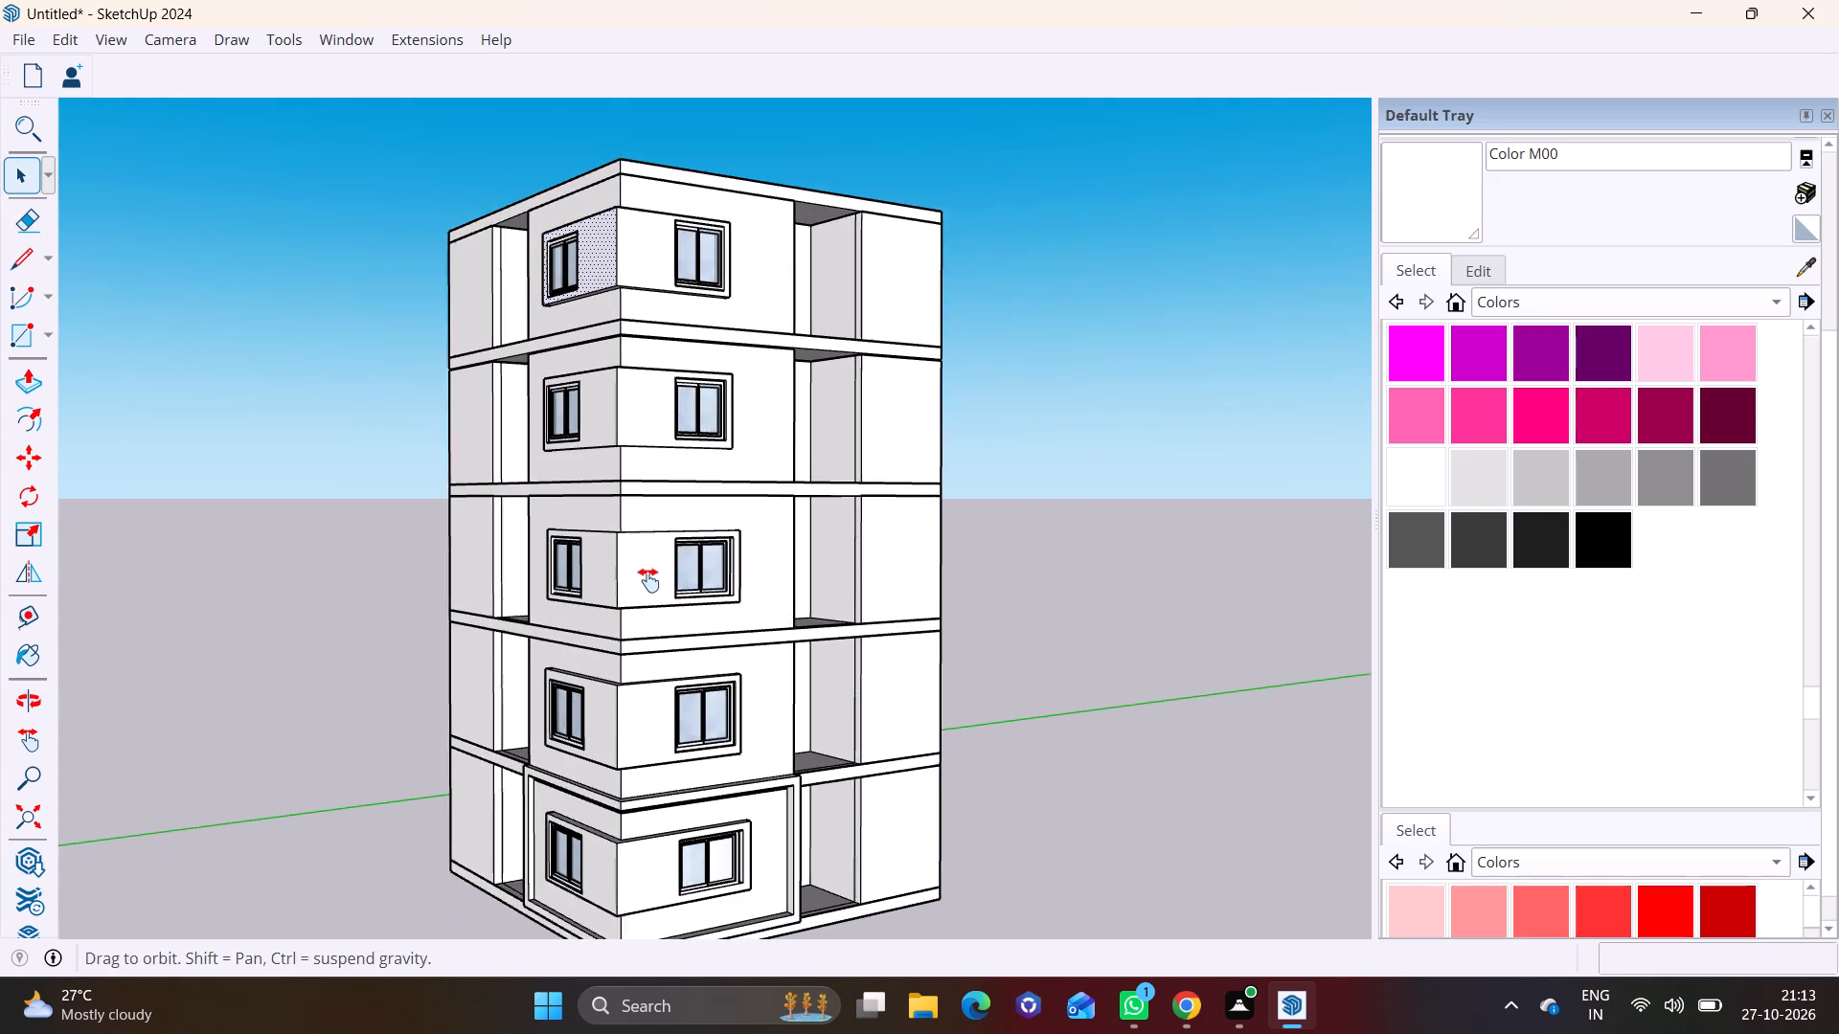
pyautogui.keyDown('shift'); pyautogui.moveTo(648, 580); pyautogui.dragTo(670, 624, button='middle'); pyautogui.keyUp('shift')
pyautogui.moveTo(667, 614); pyautogui.dragTo(891, 627, button='middle')
pyautogui.scroll(2, 594, 465)
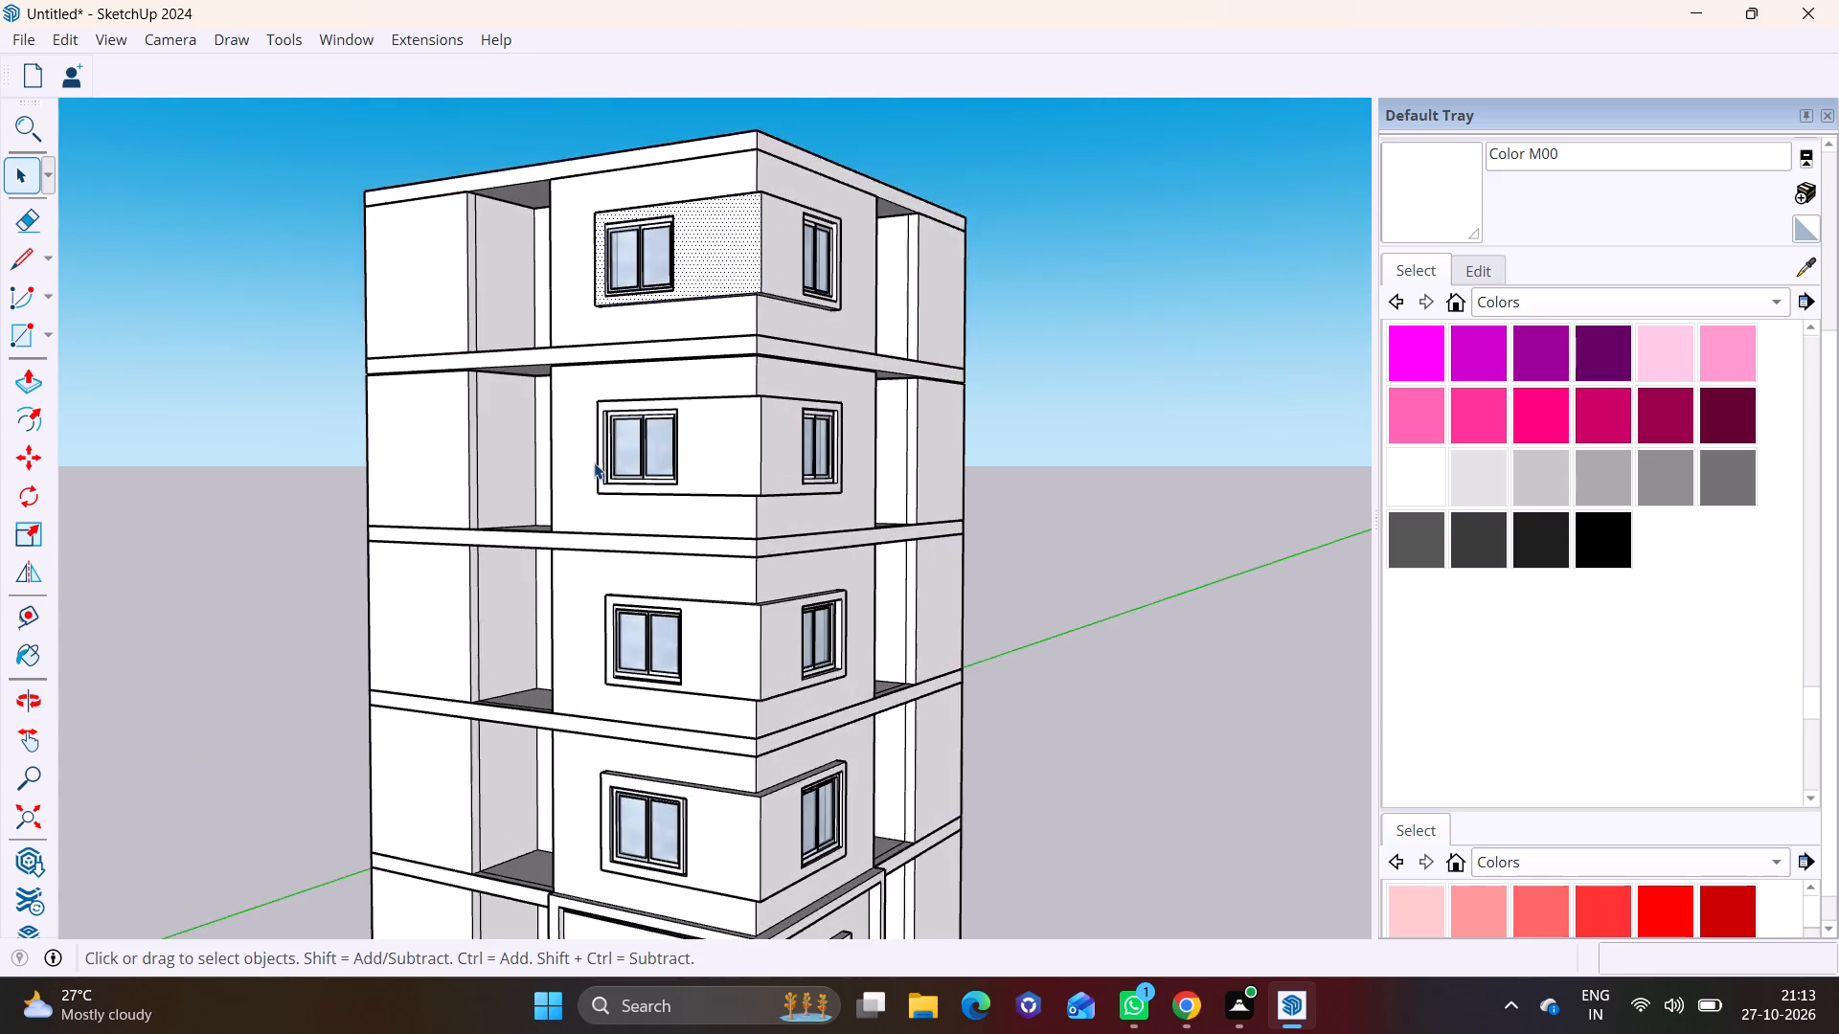
pyautogui.scroll(5, 594, 461)
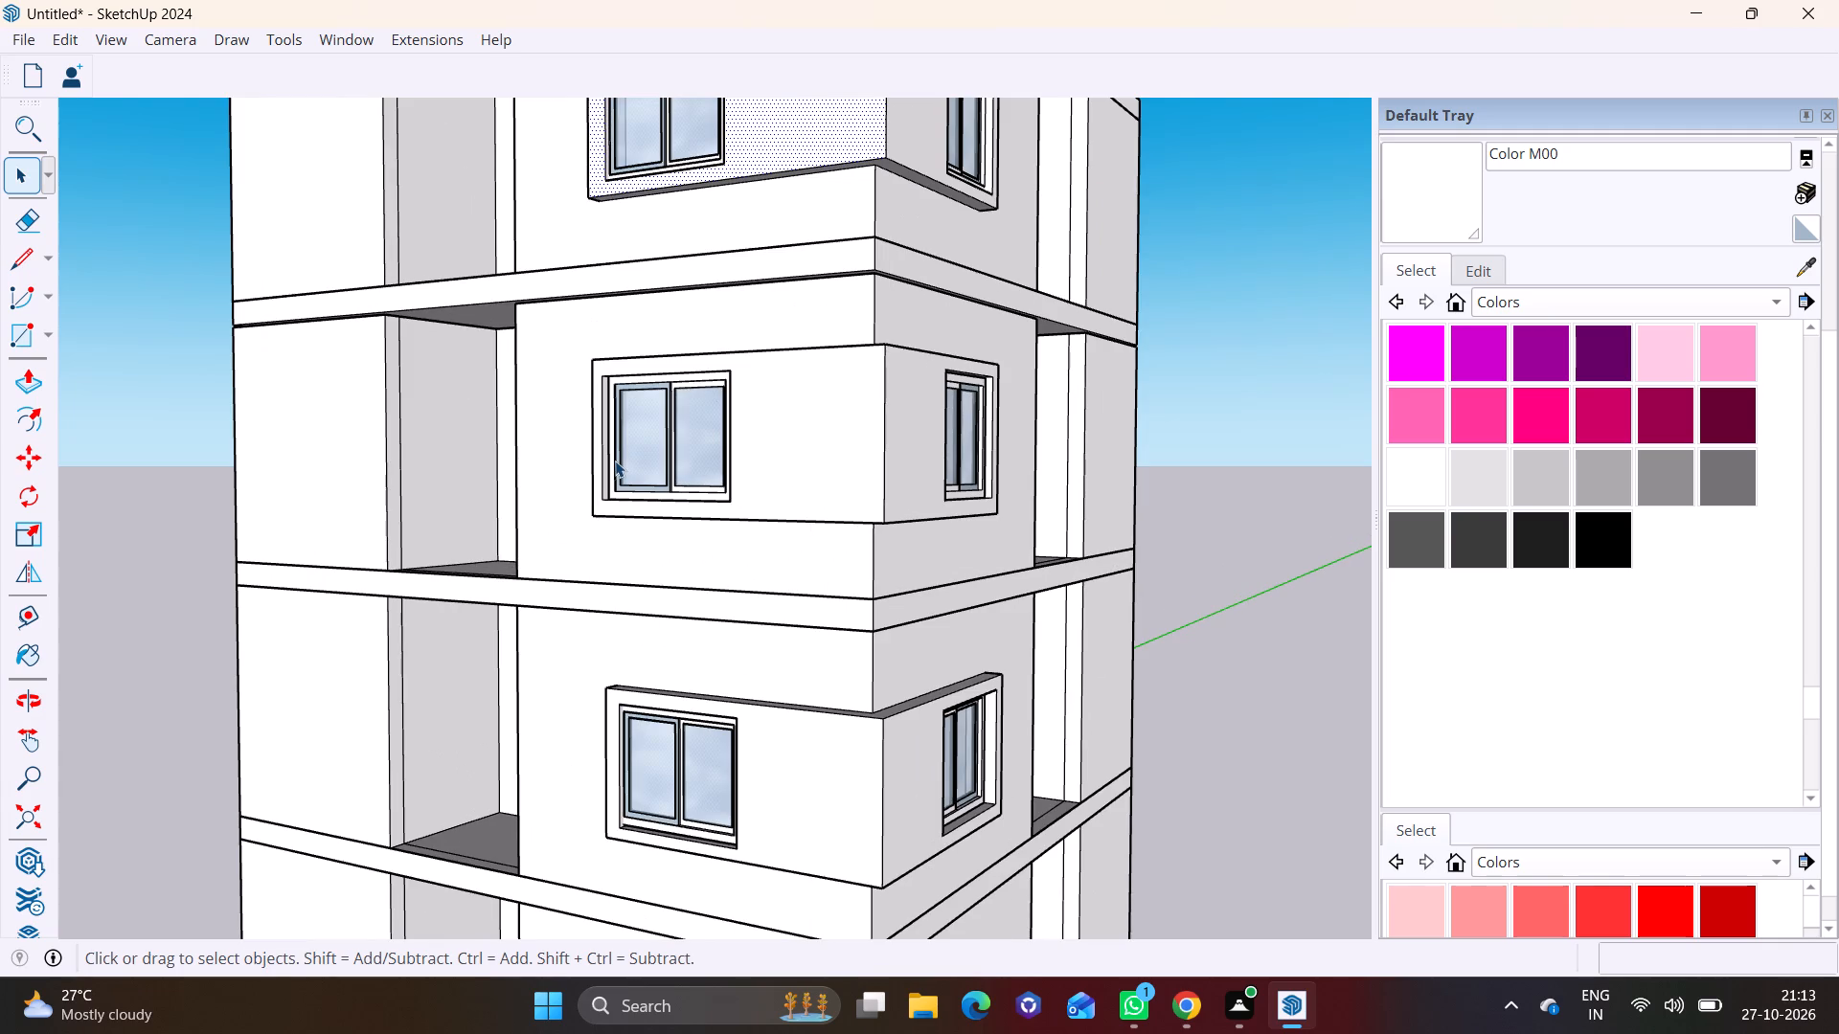
pyautogui.keyDown('shift'); pyautogui.moveTo(617, 459); pyautogui.dragTo(604, 516, button='middle'); pyautogui.keyUp('shift')
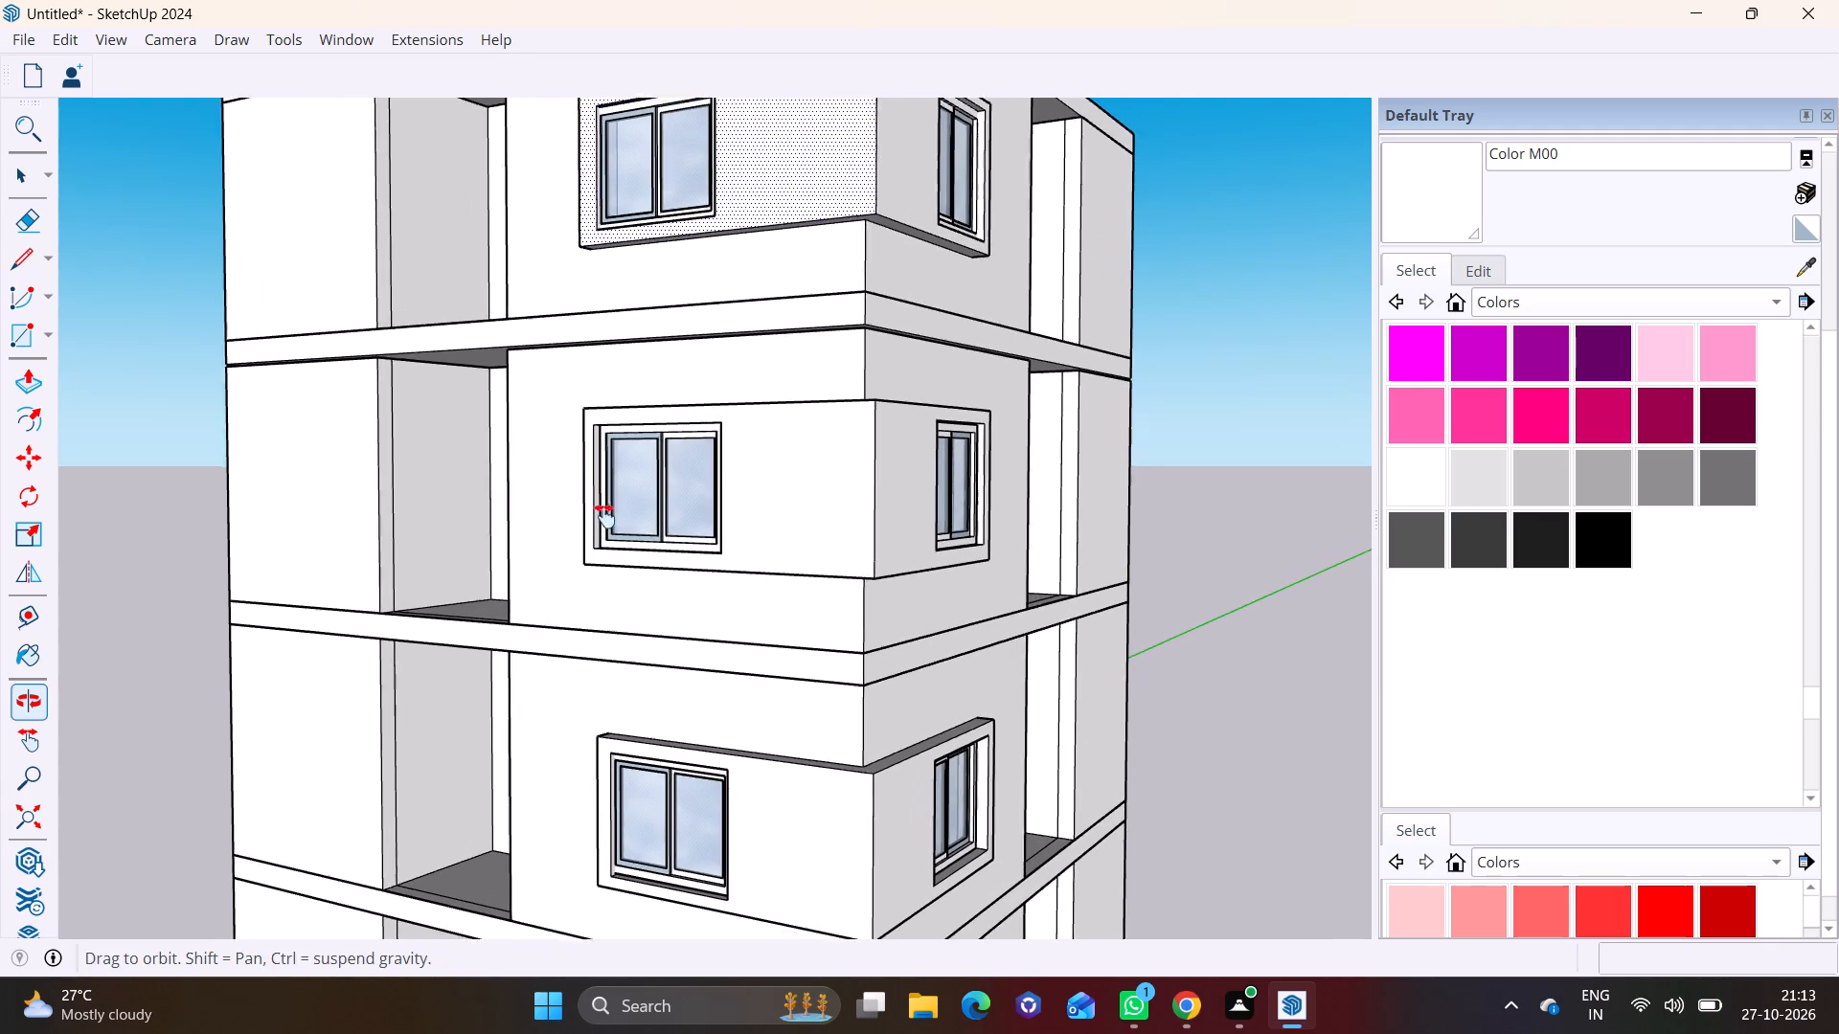
pyautogui.keyDown('shift'); pyautogui.moveTo(604, 516); pyautogui.dragTo(602, 522, button='middle'); pyautogui.keyUp('shift')
pyautogui.scroll(-3, 653, 519)
pyautogui.keyDown('shift'); pyautogui.moveTo(784, 597); pyautogui.dragTo(709, 439, button='middle'); pyautogui.keyUp('shift')
# Paint the first-storey front wall around the corner panel with Wood Floor Dark from the Wood materials.
pyautogui.click(1564, 864)
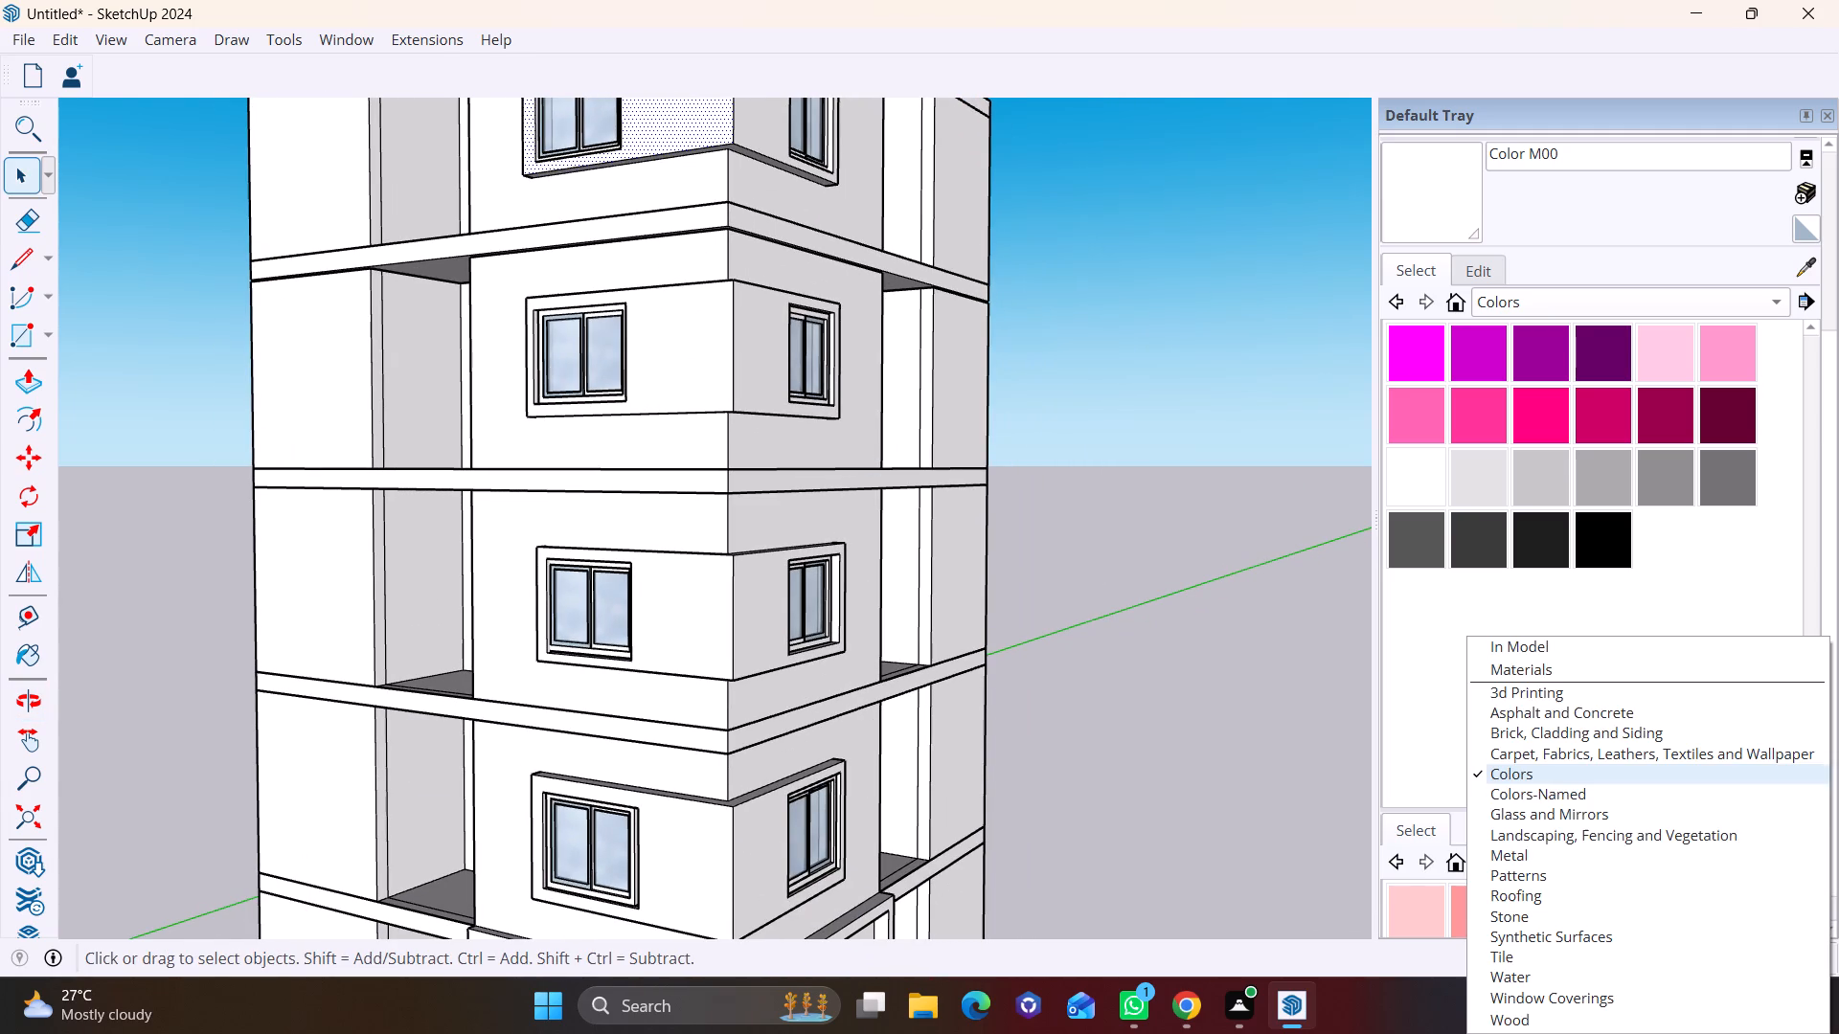
pyautogui.click(1548, 1024)
pyautogui.scroll(-2, 1454, 806)
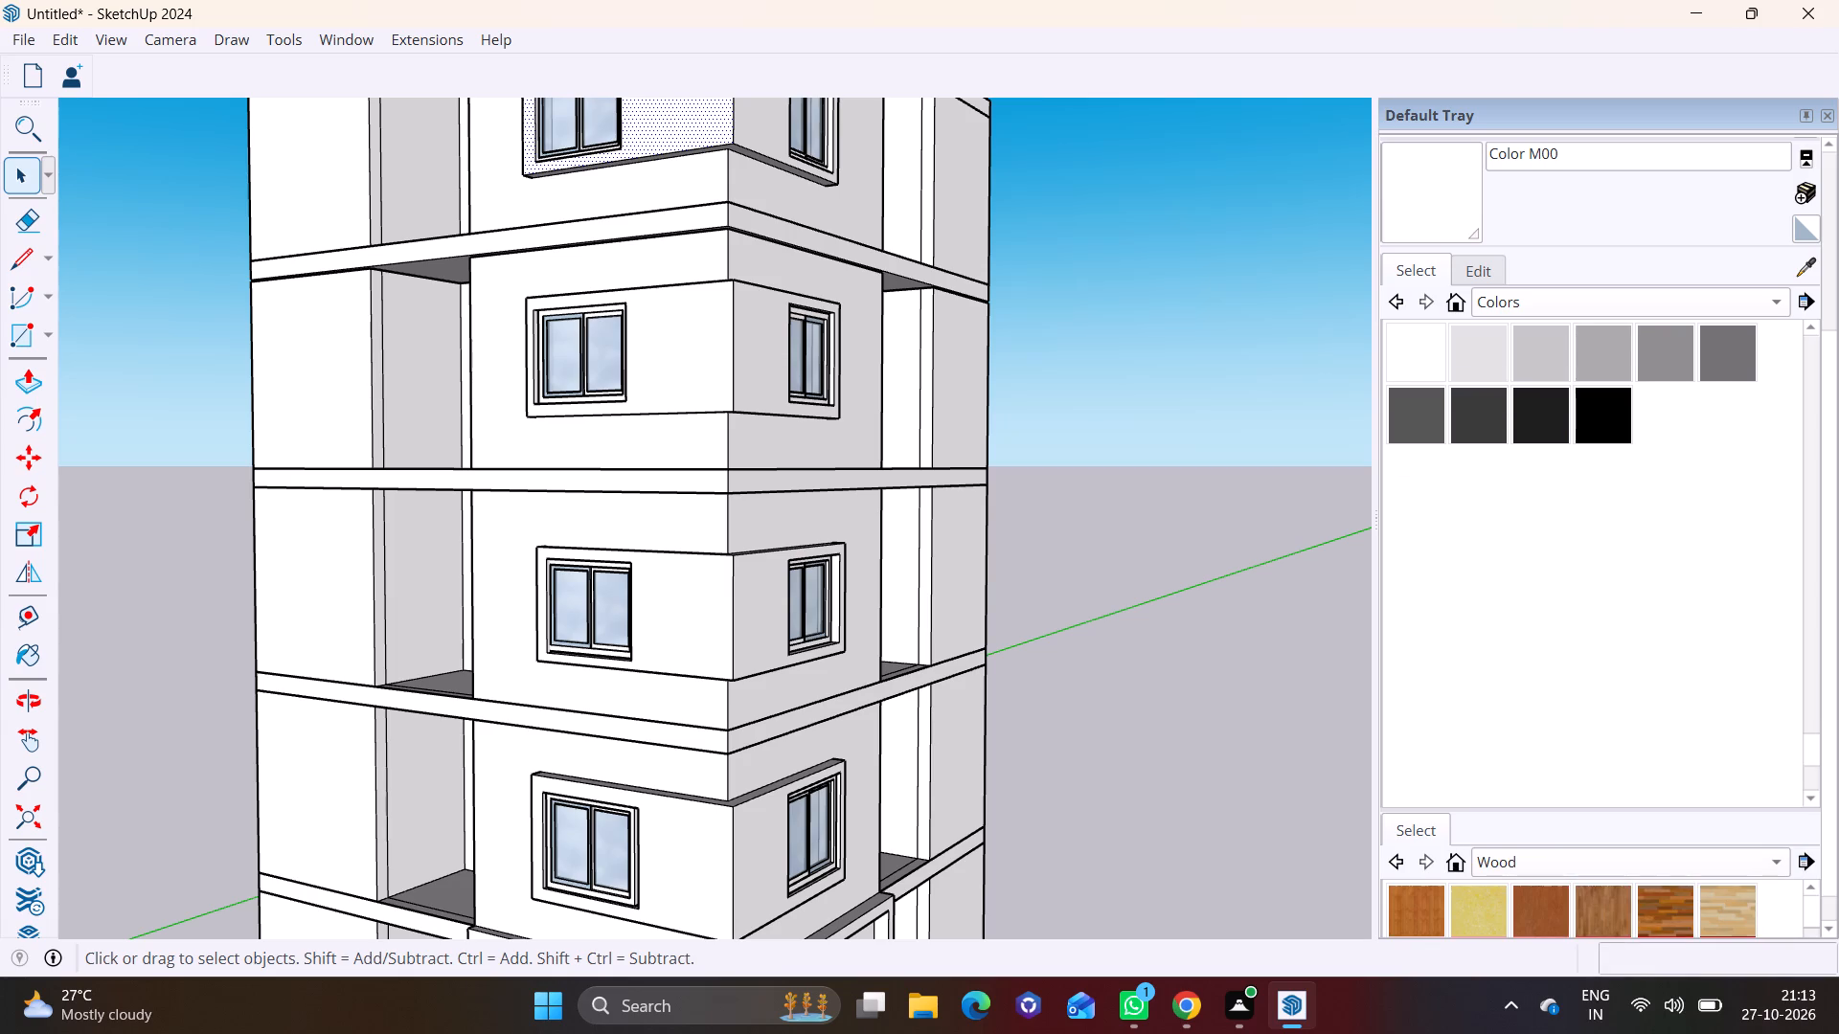
pyautogui.click(1657, 905)
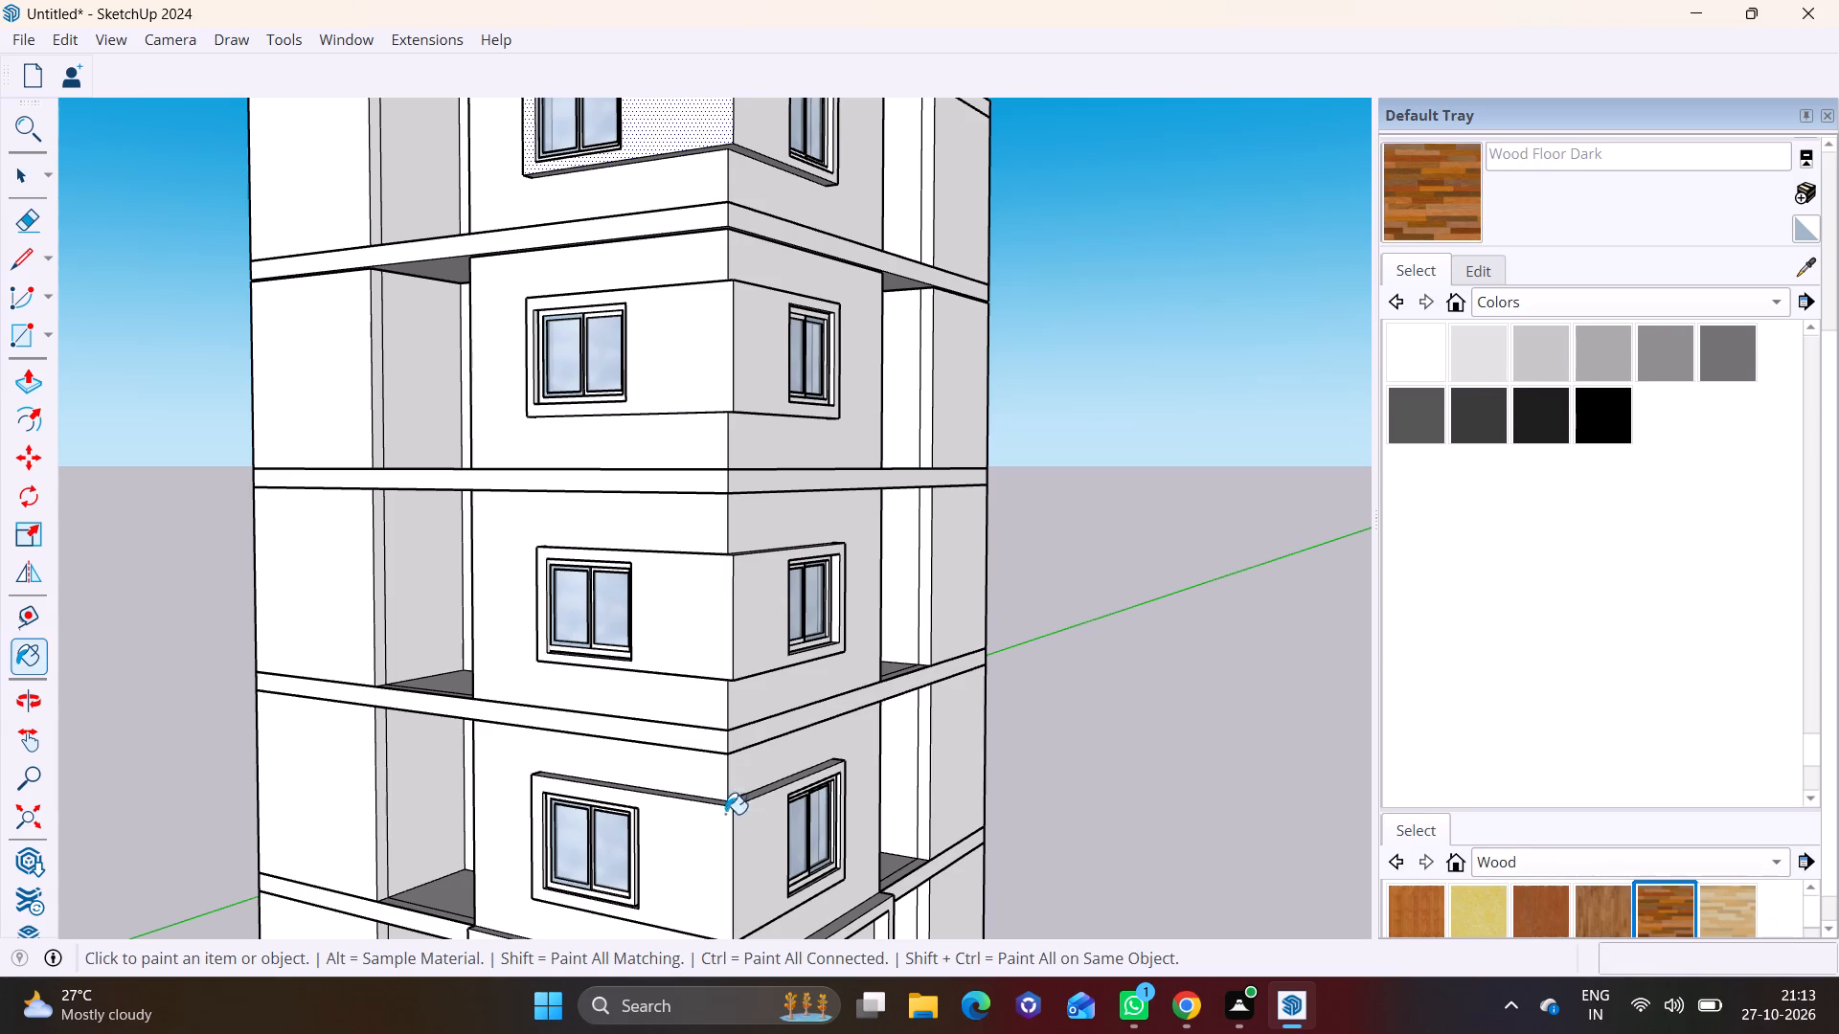
pyautogui.scroll(-4, 731, 763)
pyautogui.moveTo(748, 754); pyautogui.dragTo(723, 500, button='middle')
pyautogui.scroll(2, 699, 695)
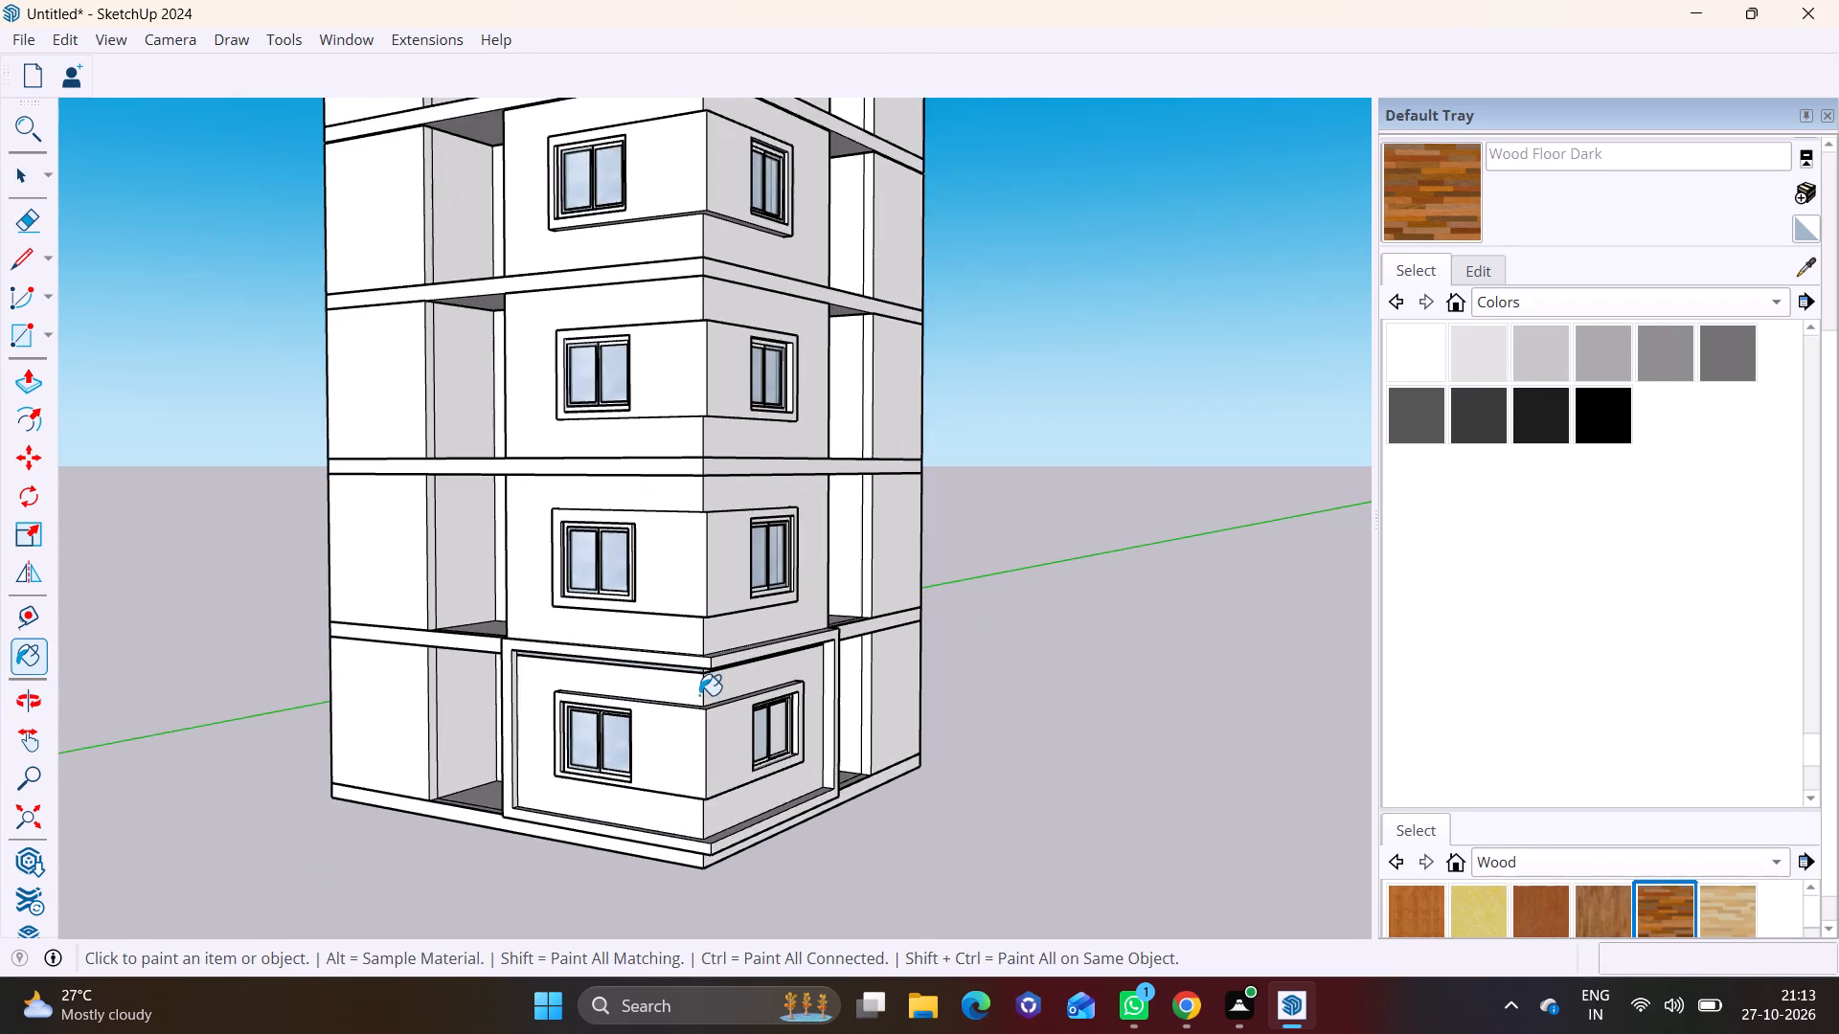
pyautogui.scroll(-3, 699, 695)
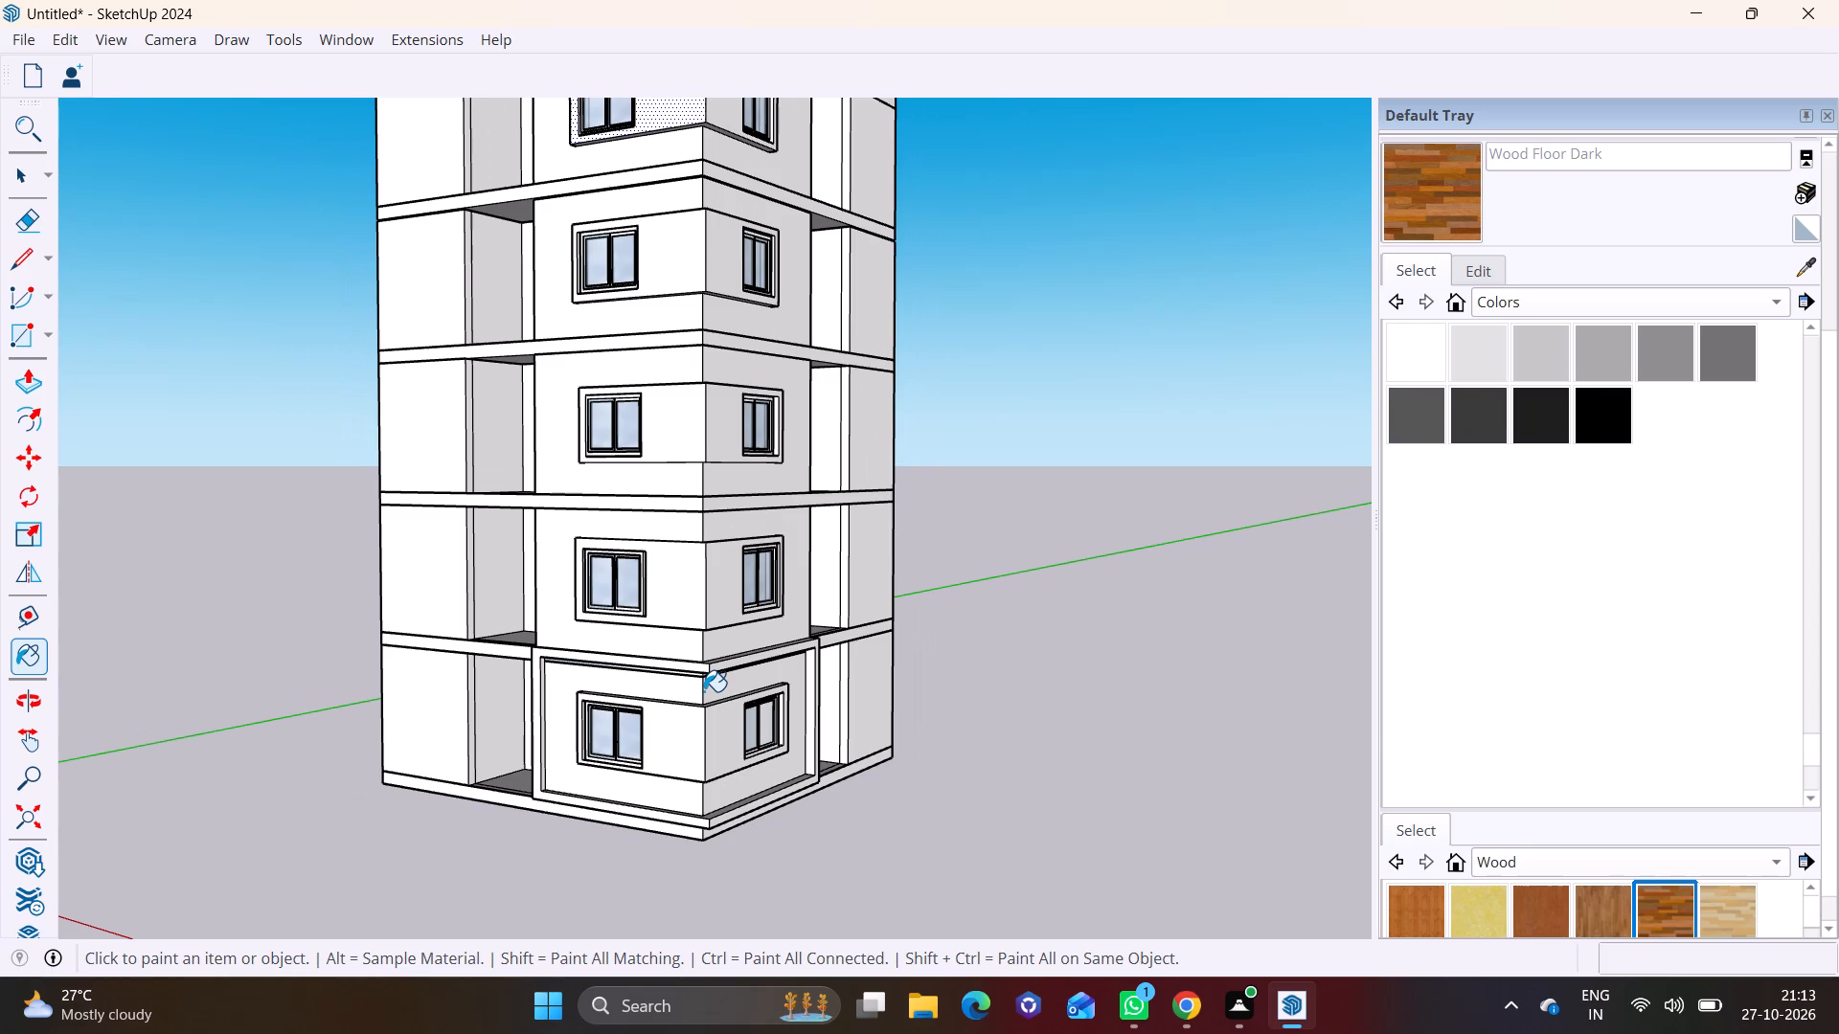
pyautogui.click(735, 687)
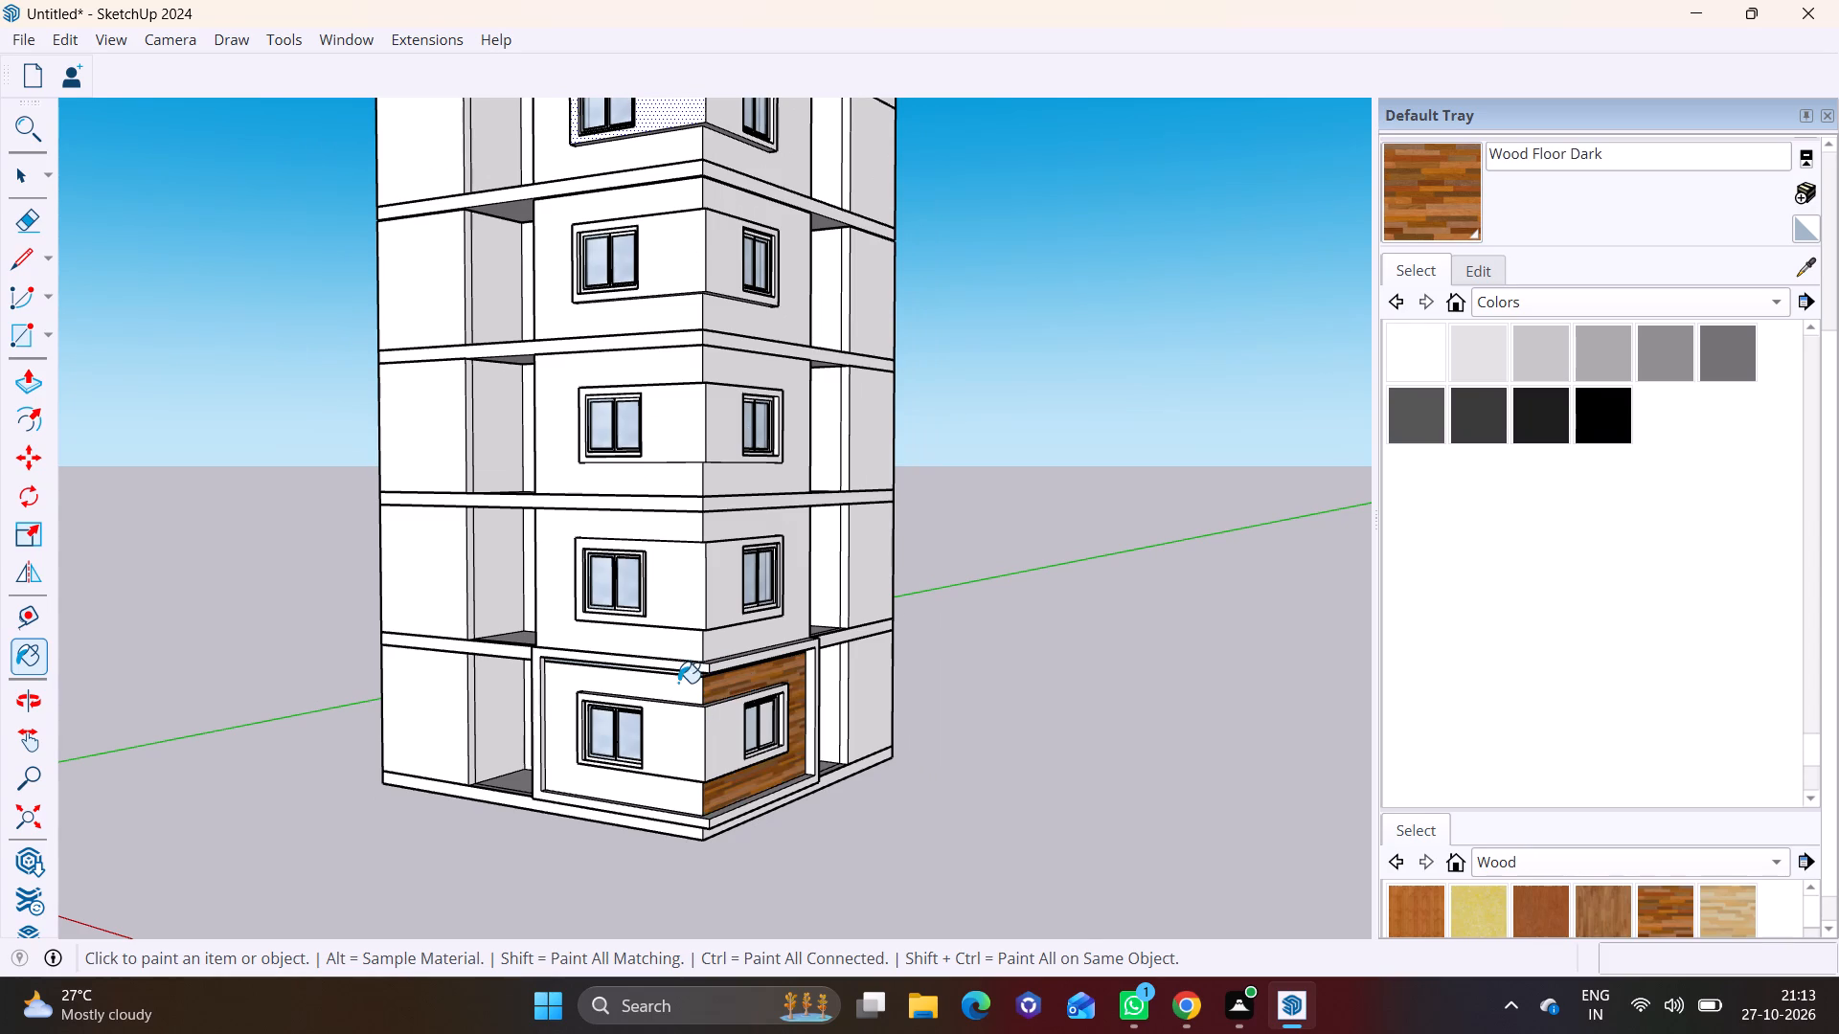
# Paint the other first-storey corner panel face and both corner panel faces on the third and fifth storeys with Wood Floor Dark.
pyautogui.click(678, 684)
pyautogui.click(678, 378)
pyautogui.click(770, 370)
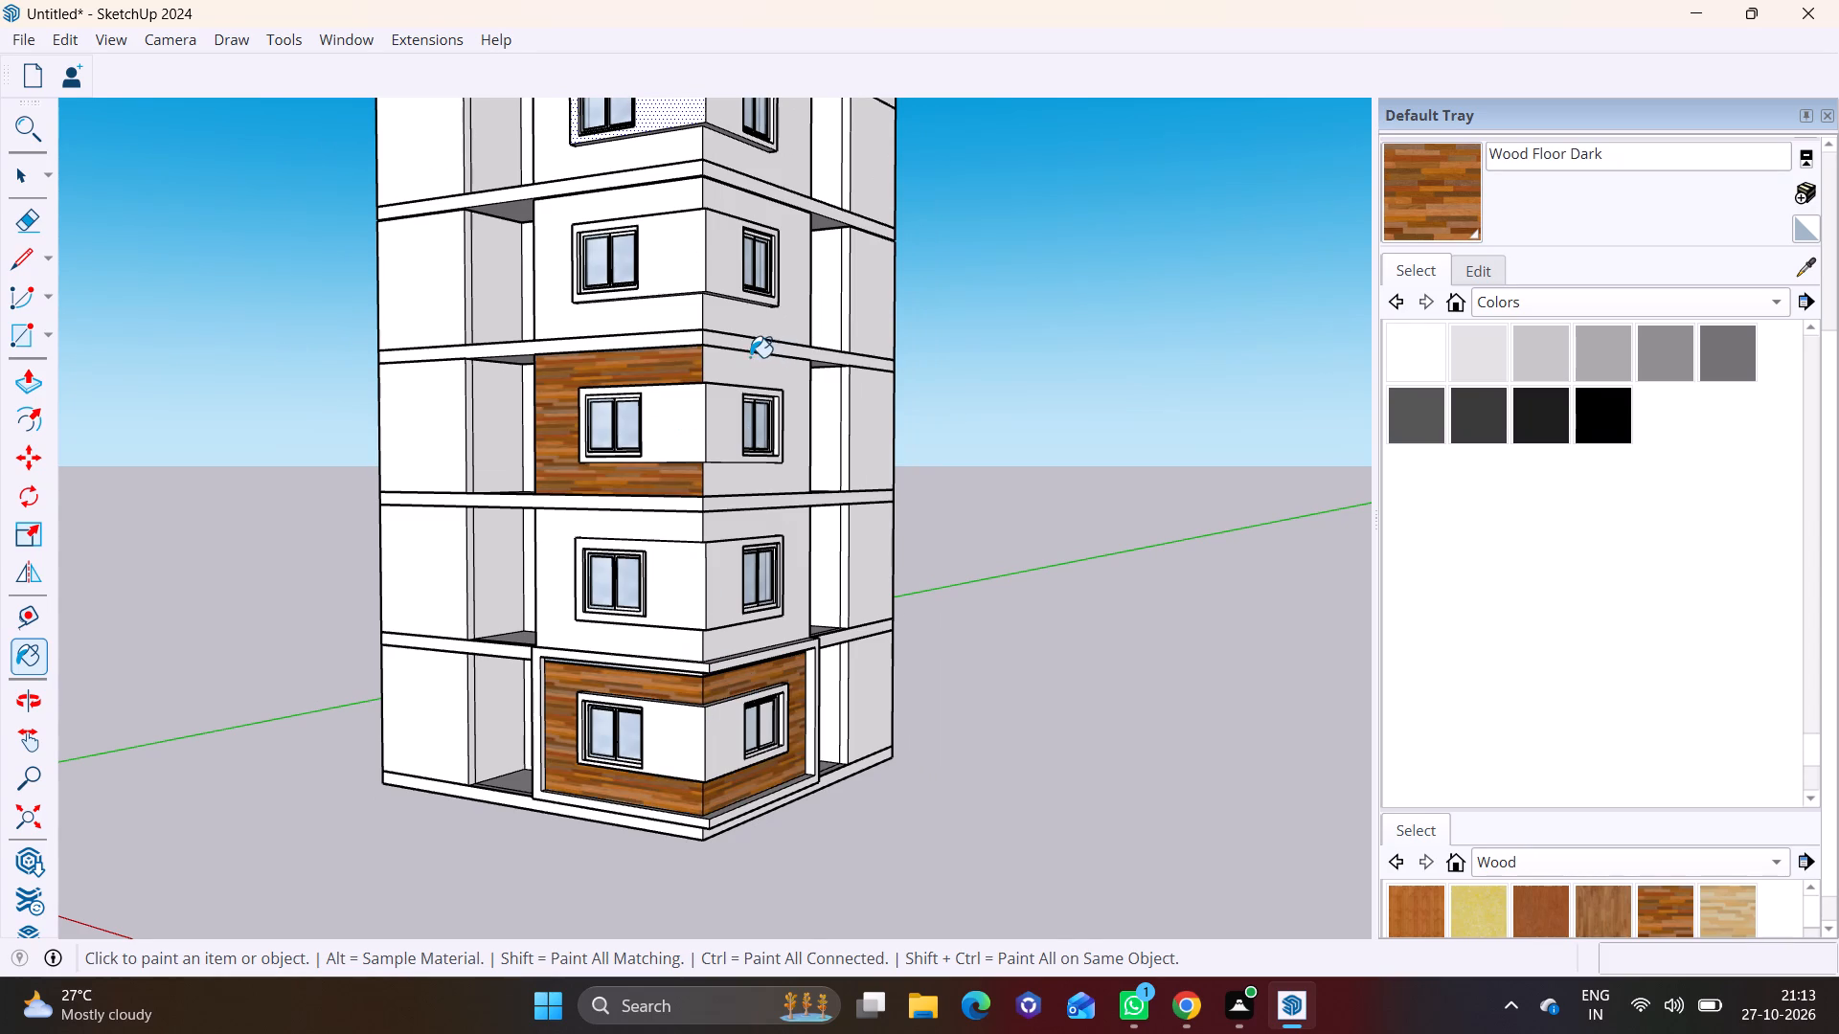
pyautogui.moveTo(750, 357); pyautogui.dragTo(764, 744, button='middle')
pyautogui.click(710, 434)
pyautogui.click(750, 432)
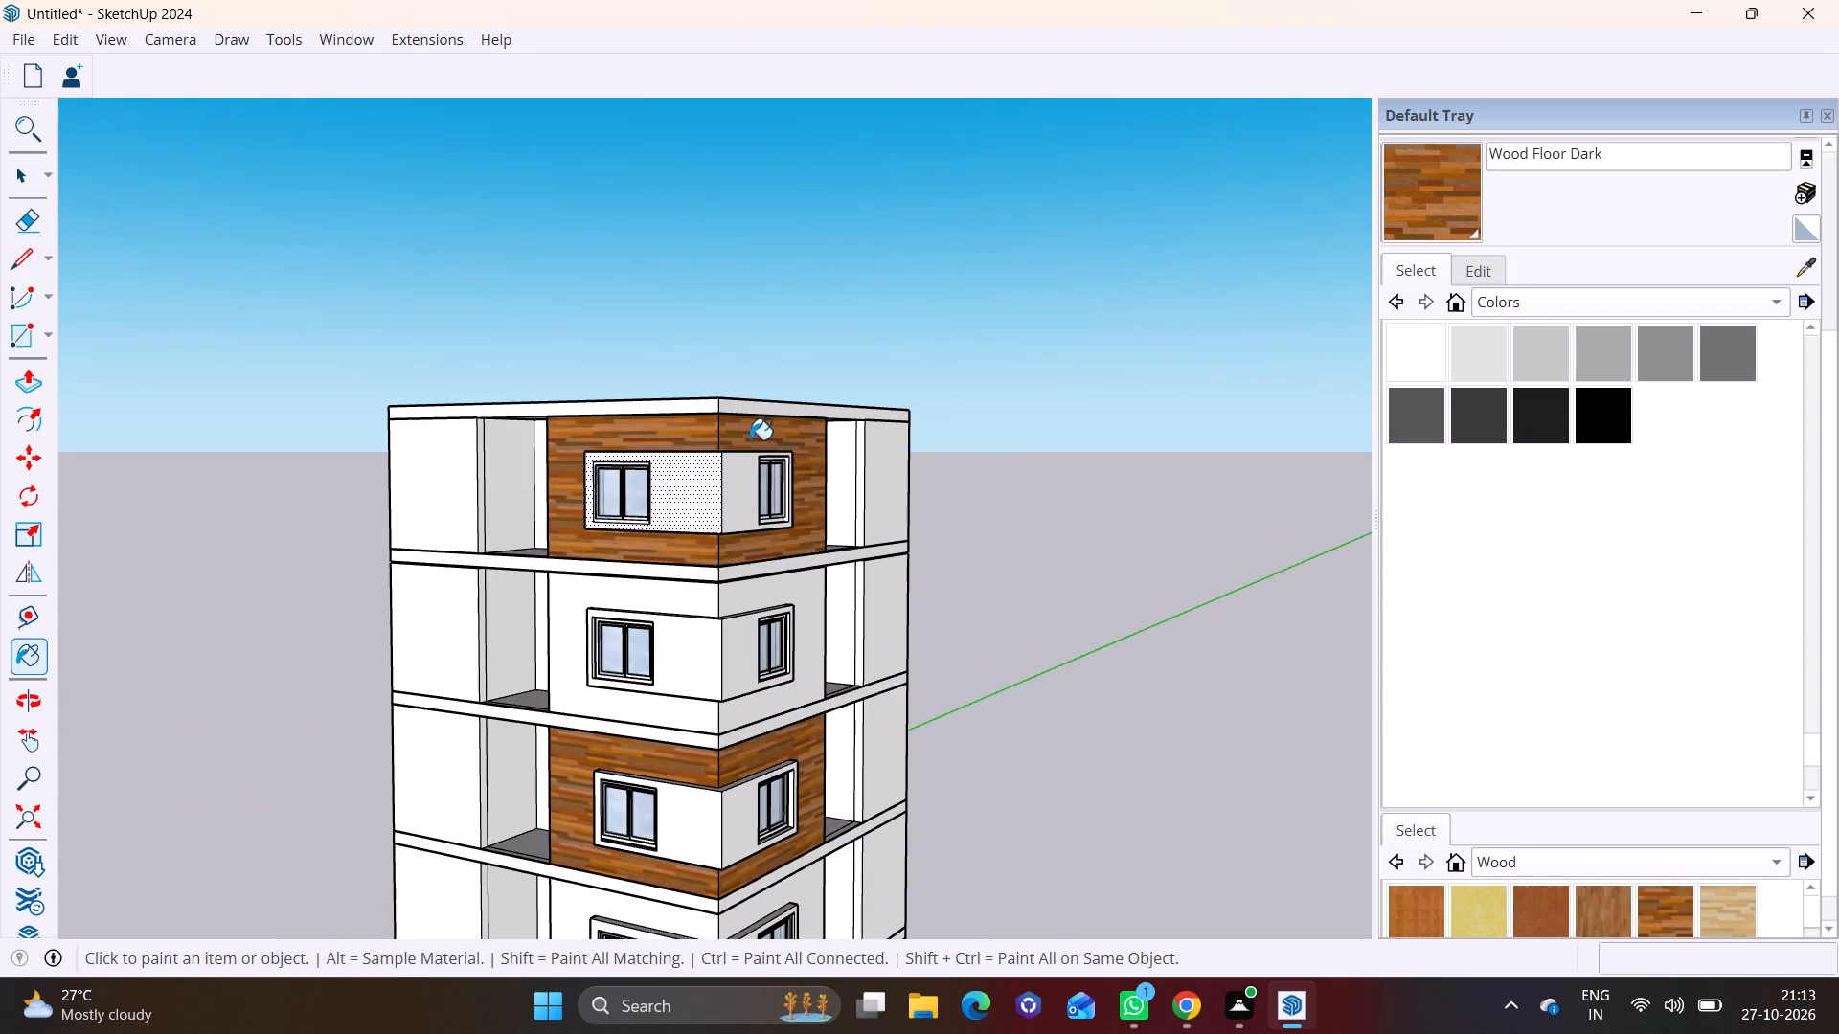
# Repaint both corner panel faces on the third, fifth and first storeys with Wood Veneer 02 from the Wood materials.
pyautogui.scroll(-2, 892, 639)
pyautogui.scroll(-4, 1556, 888)
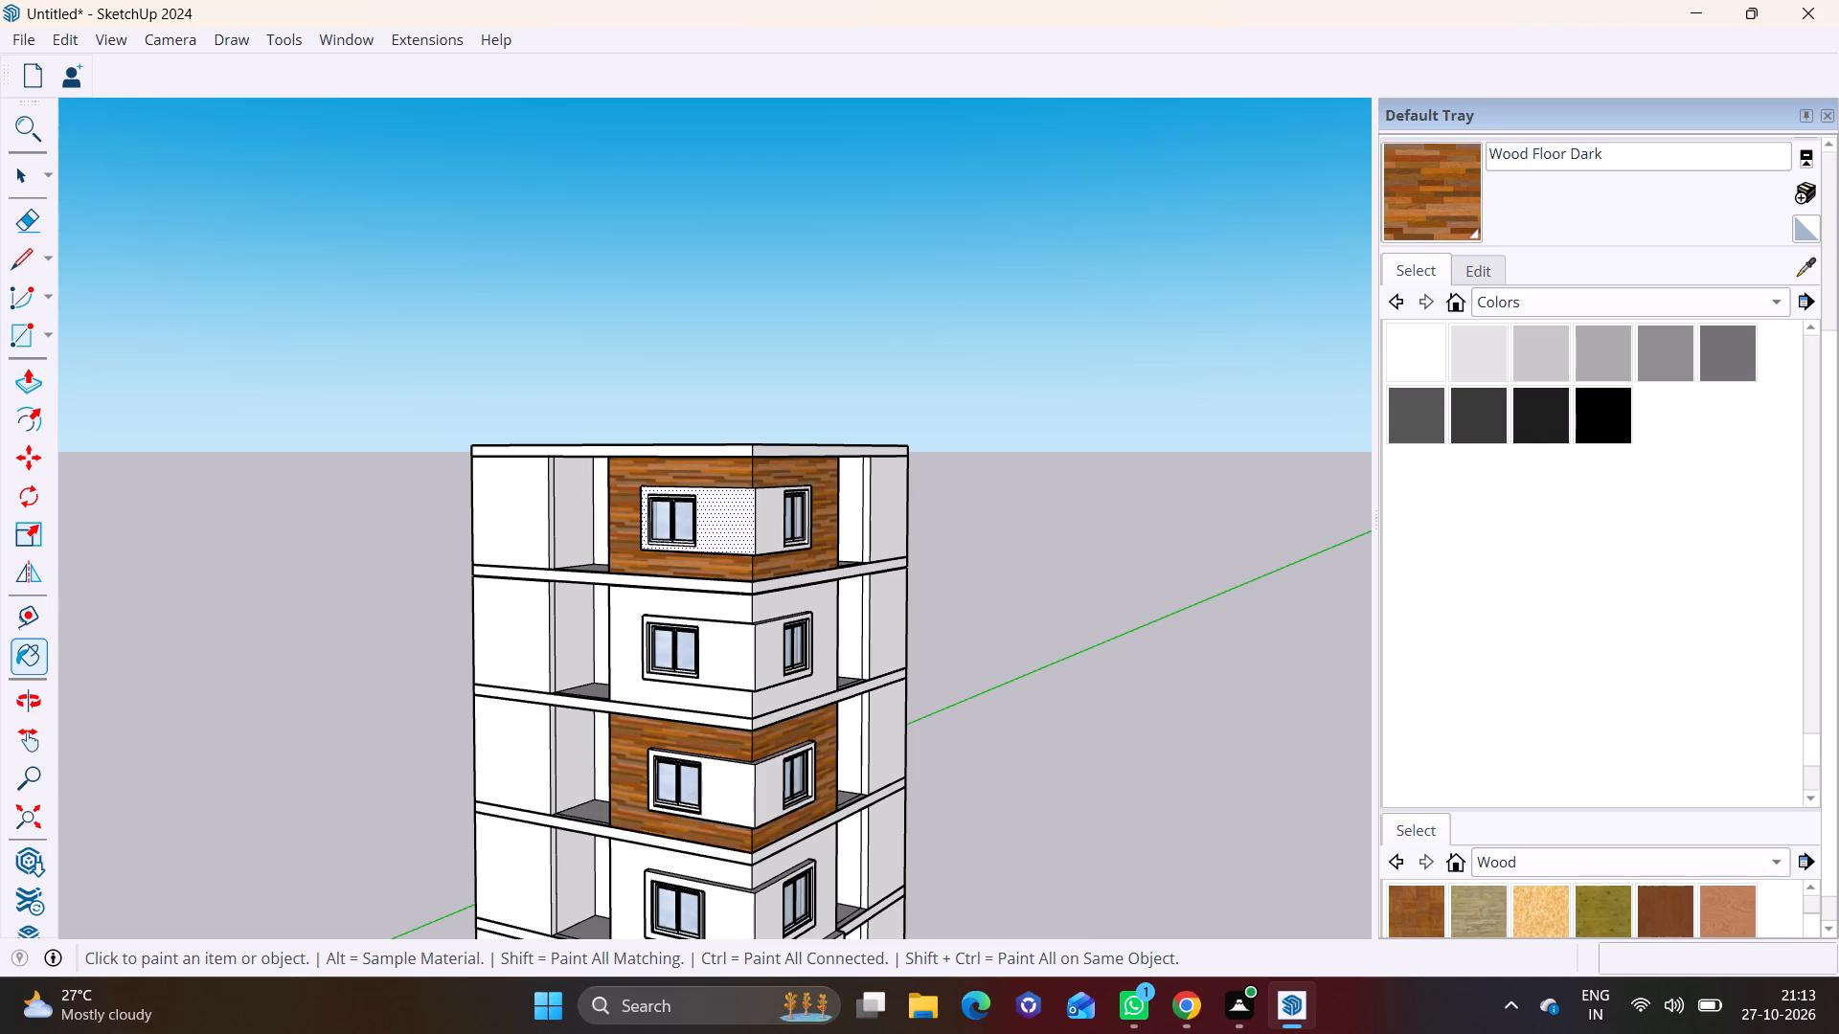
pyautogui.click(1557, 904)
pyautogui.click(1717, 903)
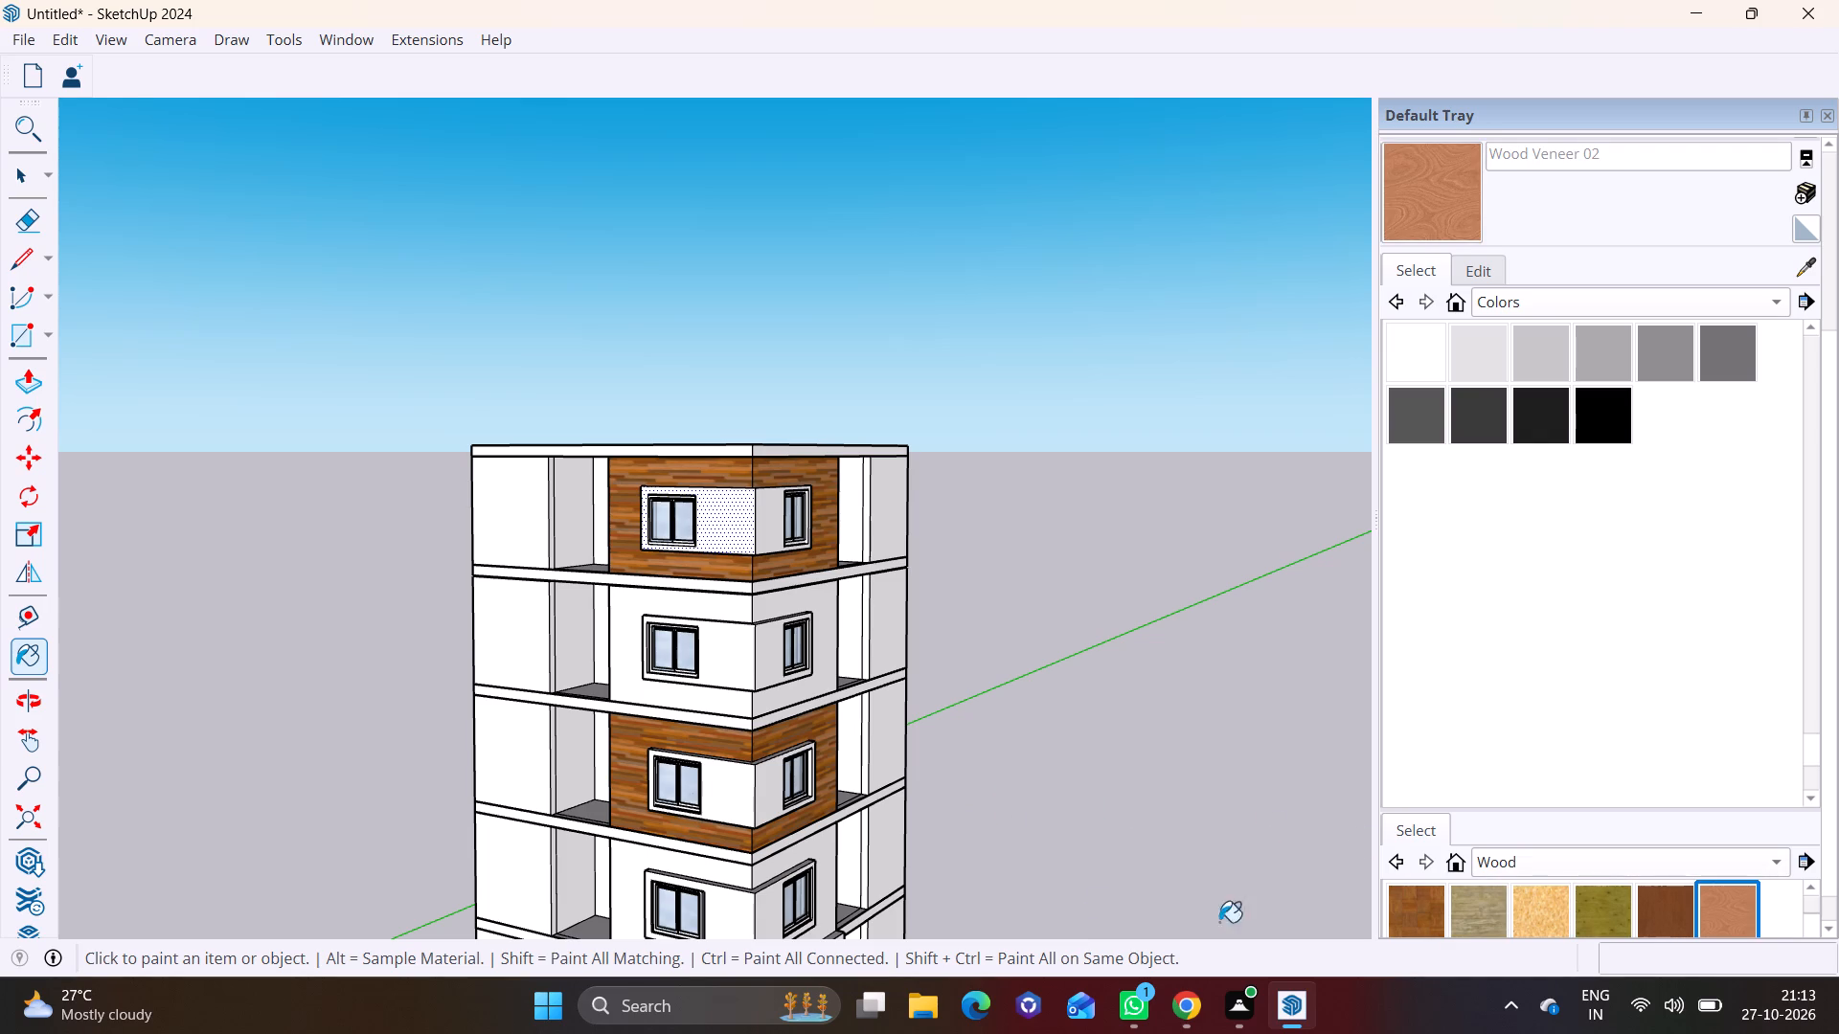
pyautogui.click(633, 793)
pyautogui.click(771, 736)
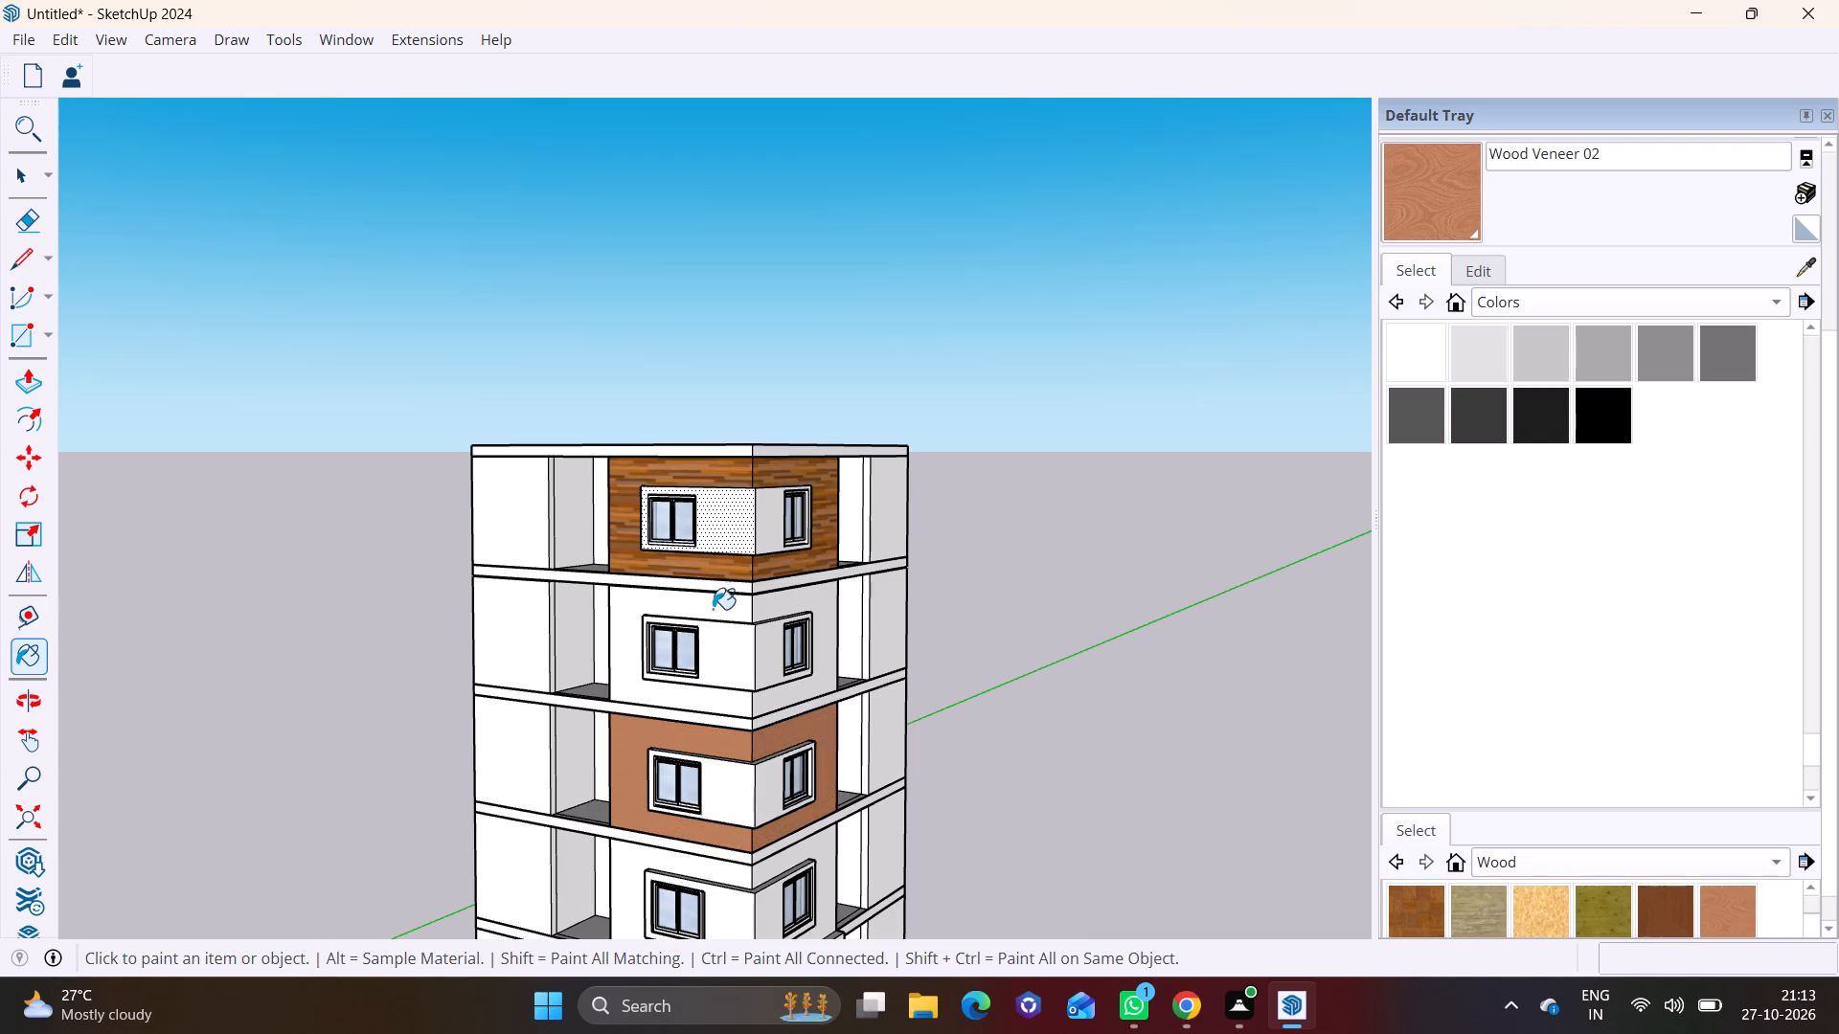
pyautogui.click(720, 566)
pyautogui.click(774, 569)
pyautogui.scroll(-2, 761, 670)
pyautogui.keyDown('shift'); pyautogui.moveTo(806, 780); pyautogui.dragTo(802, 556, button='middle'); pyautogui.keyUp('shift')
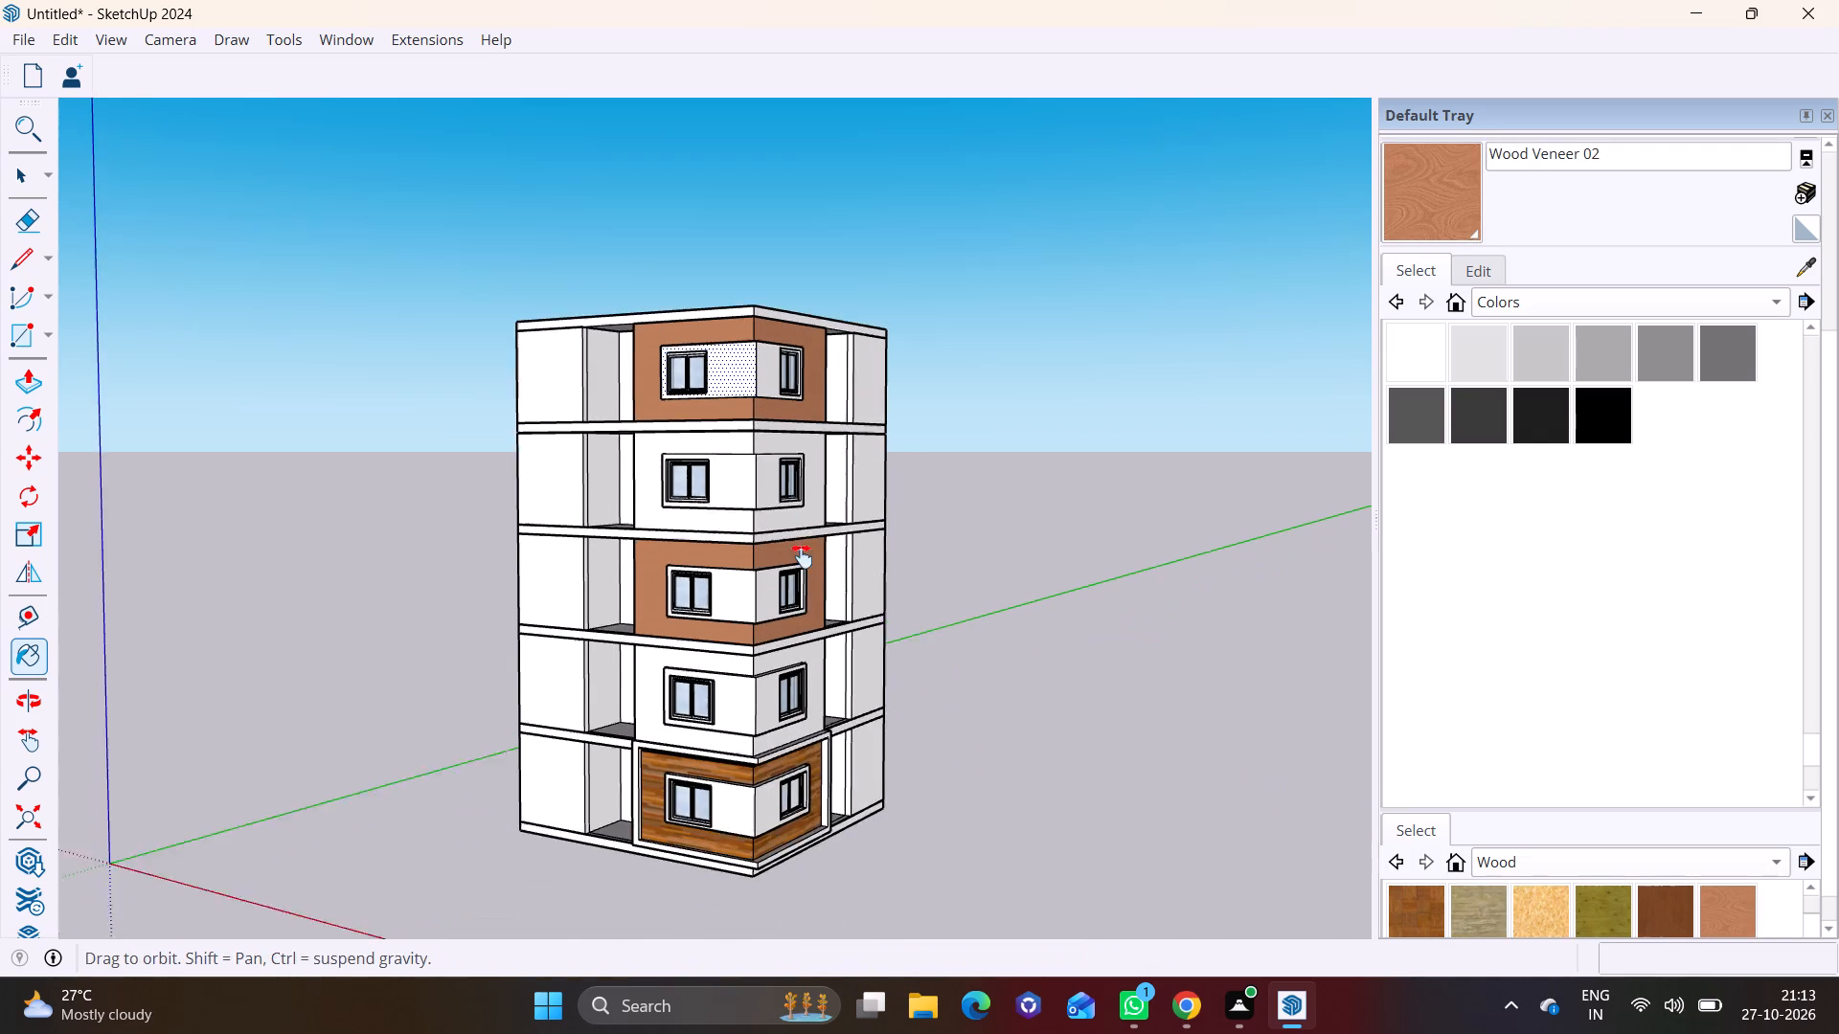
pyautogui.keyDown('shift'); pyautogui.moveTo(802, 556); pyautogui.dragTo(799, 548, button='middle'); pyautogui.keyUp('shift')
pyautogui.moveTo(721, 712); pyautogui.dragTo(736, 712)
pyautogui.click(789, 700)
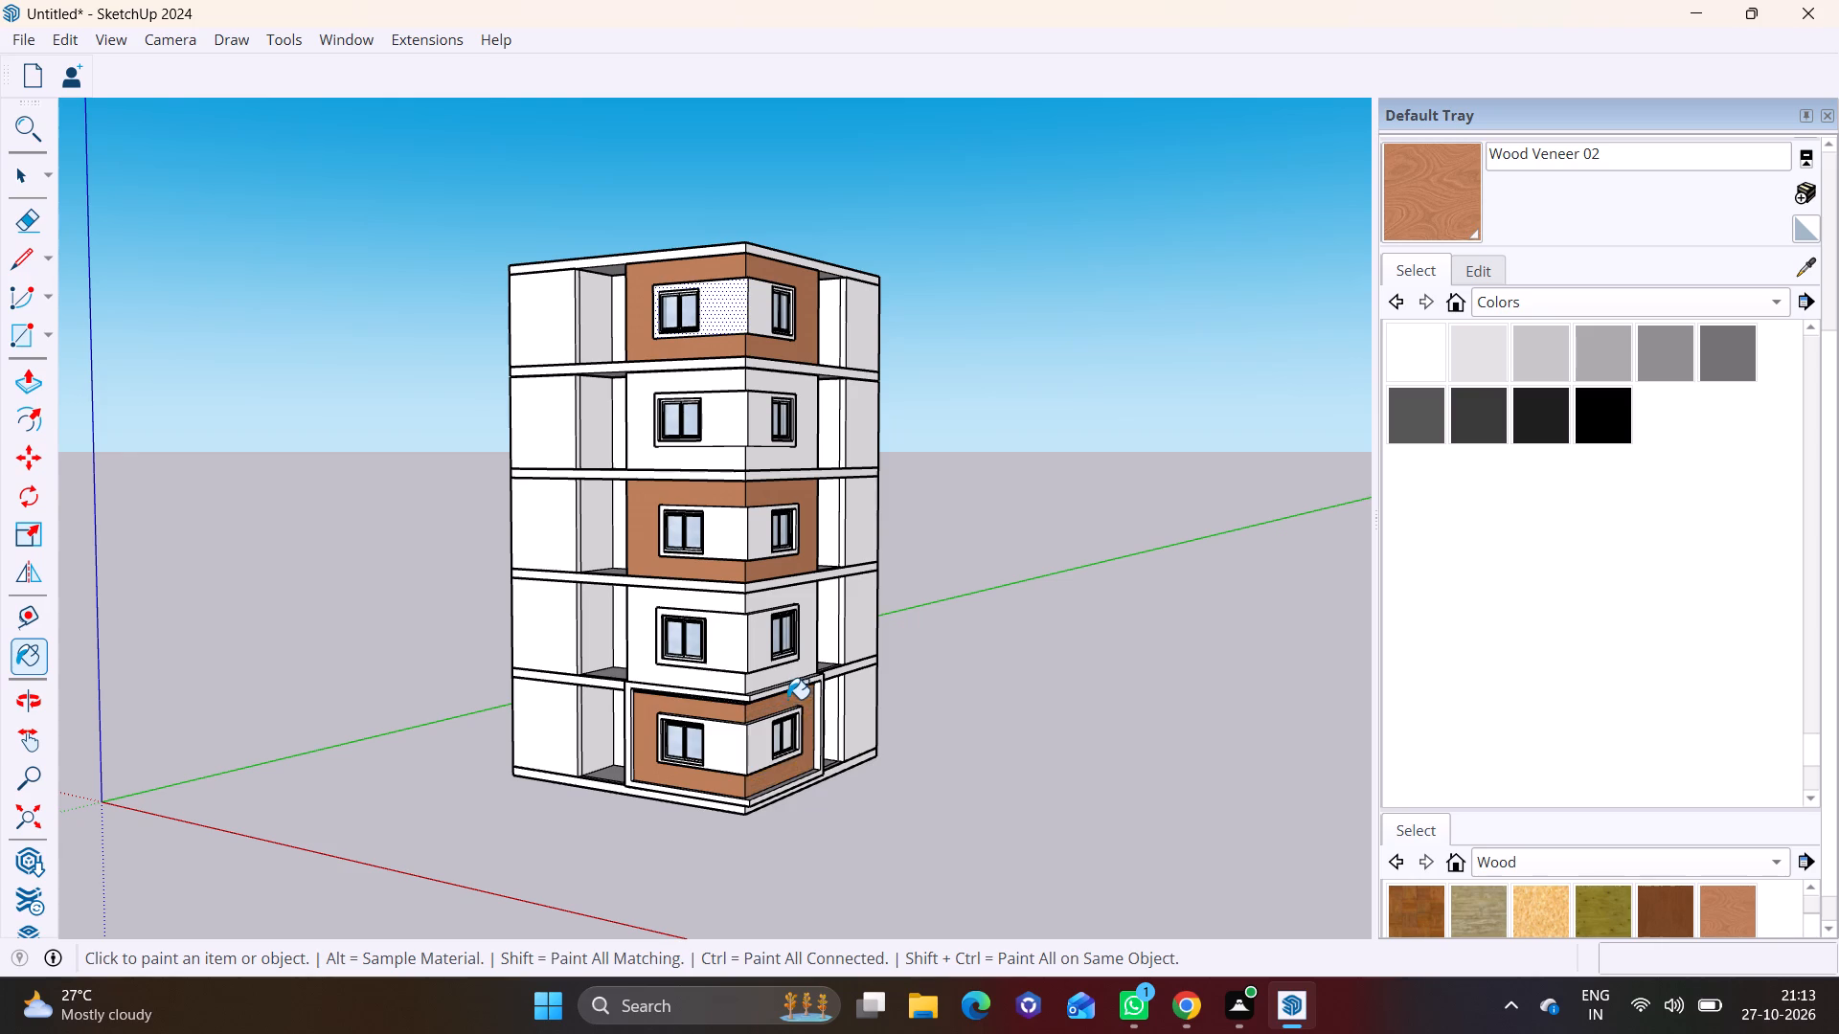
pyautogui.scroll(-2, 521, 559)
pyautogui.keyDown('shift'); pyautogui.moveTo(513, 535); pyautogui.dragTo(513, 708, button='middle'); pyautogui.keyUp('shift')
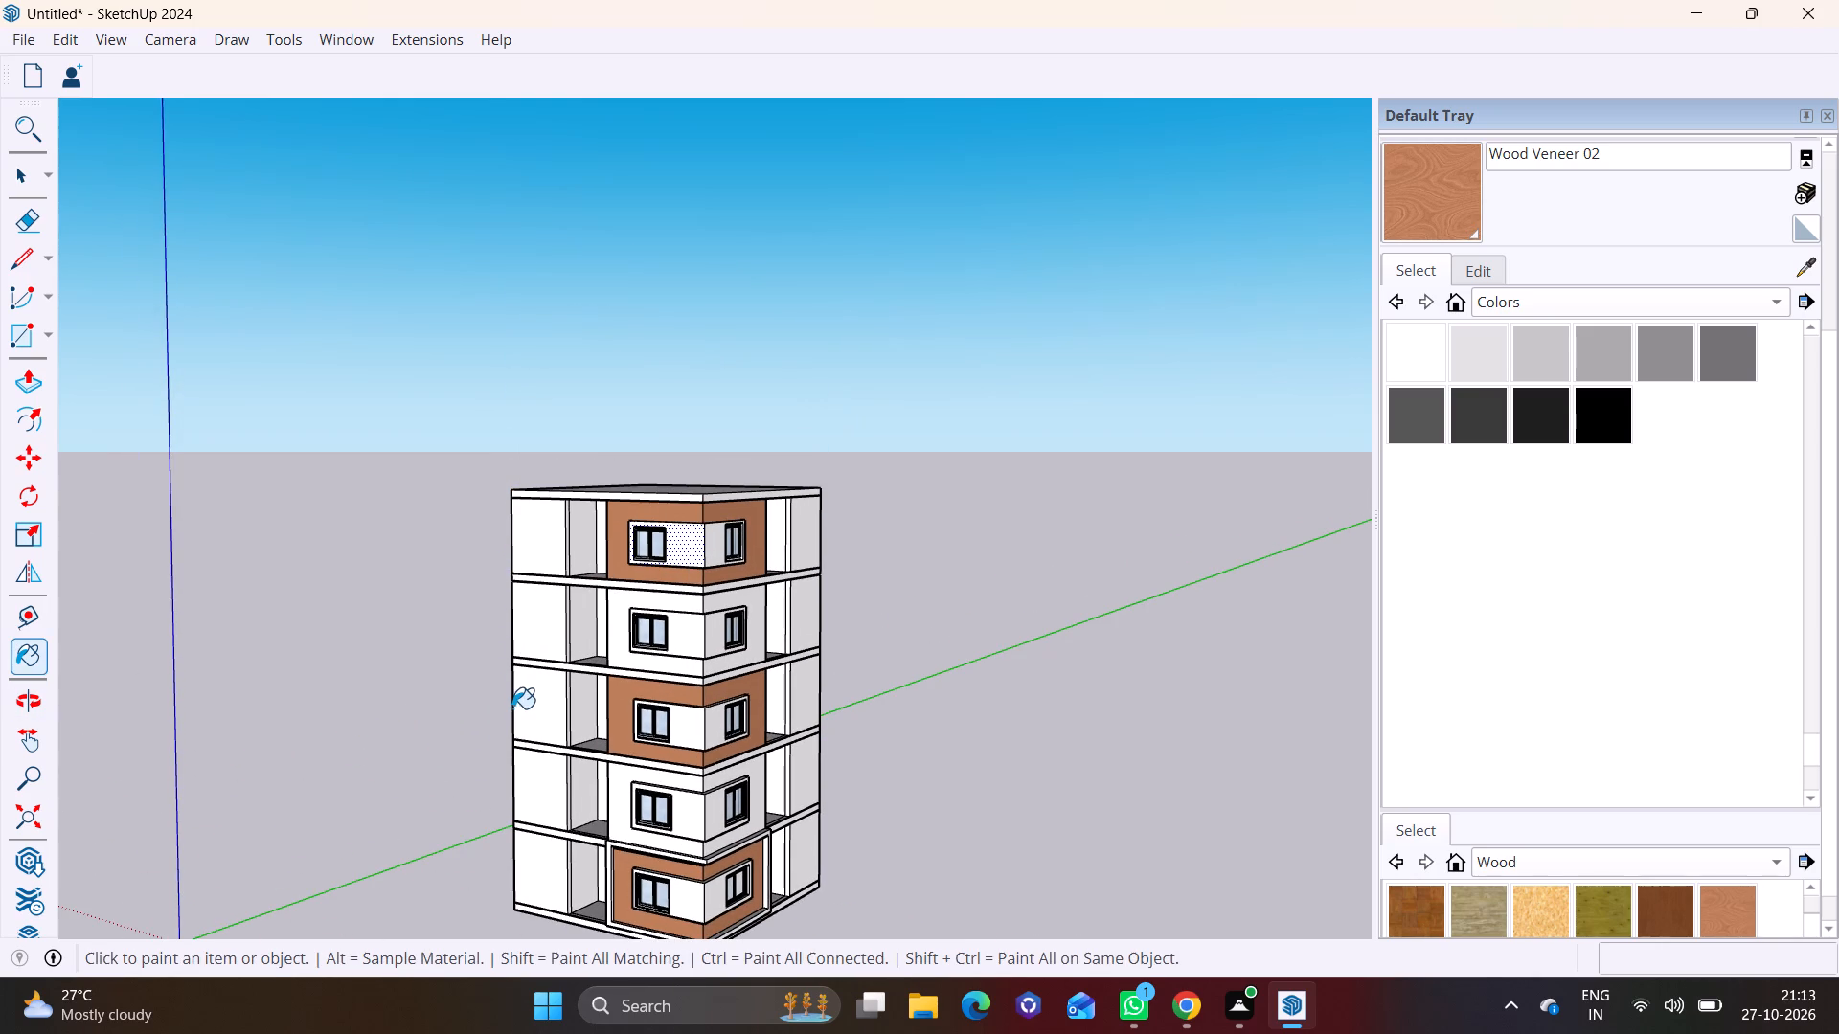
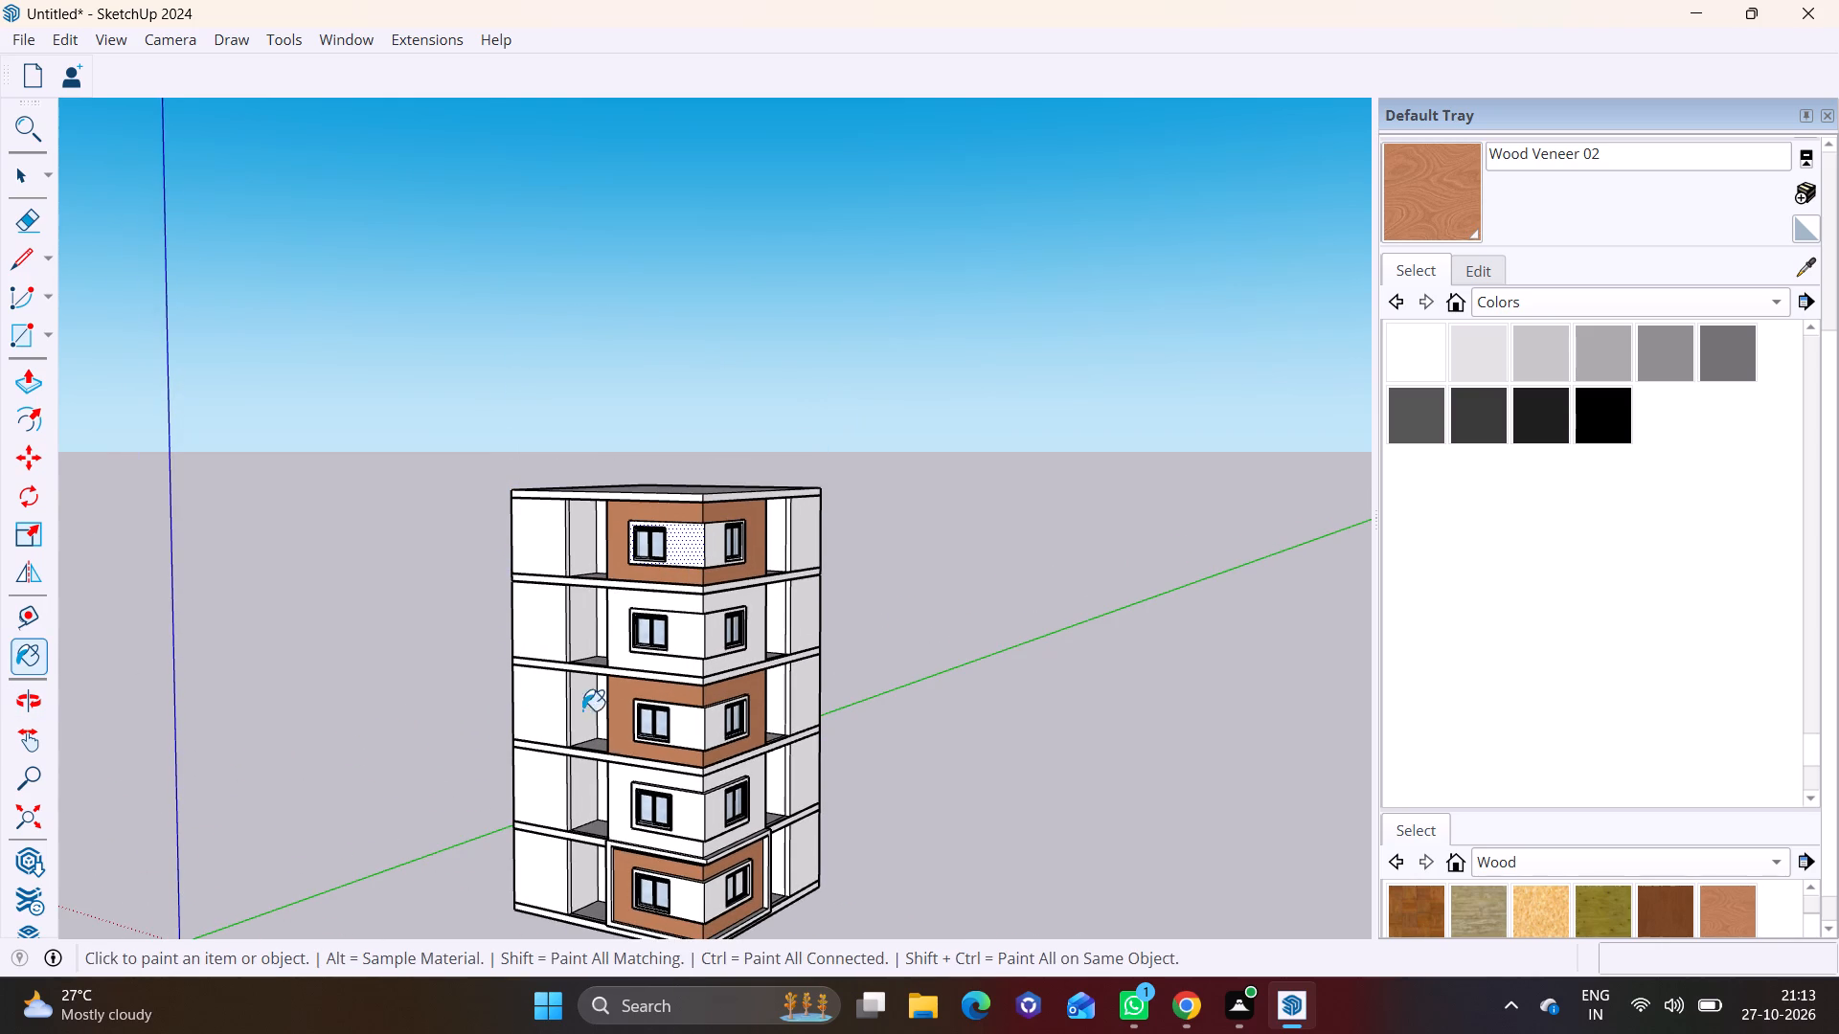
# Clear the face selection and examine the painted and unpainted corner panels on all five storeys from several angles.
pyautogui.moveTo(631, 706); pyautogui.dragTo(547, 705, button='middle')
pyautogui.press('space')
pyautogui.scroll(3, 668, 526)
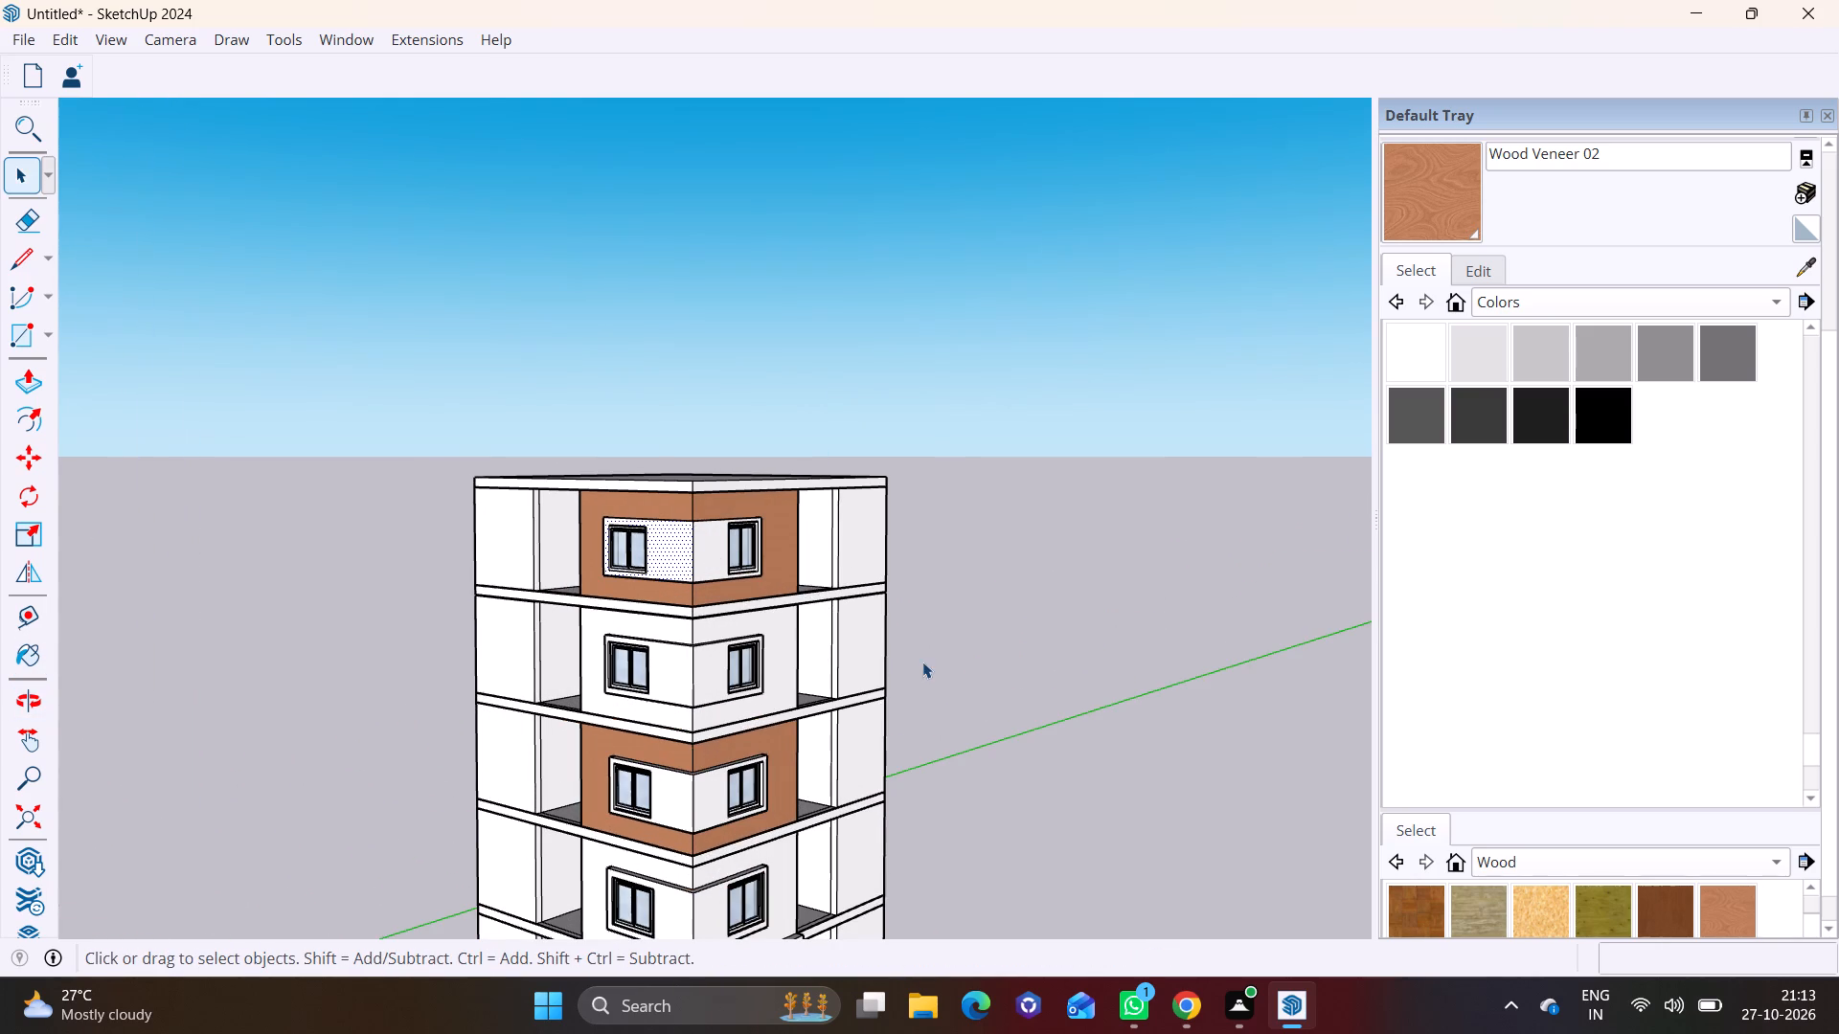
pyautogui.click(922, 662)
pyautogui.scroll(-5, 772, 680)
pyautogui.scroll(-2, 722, 738)
pyautogui.moveTo(729, 749); pyautogui.dragTo(728, 690, button='middle')
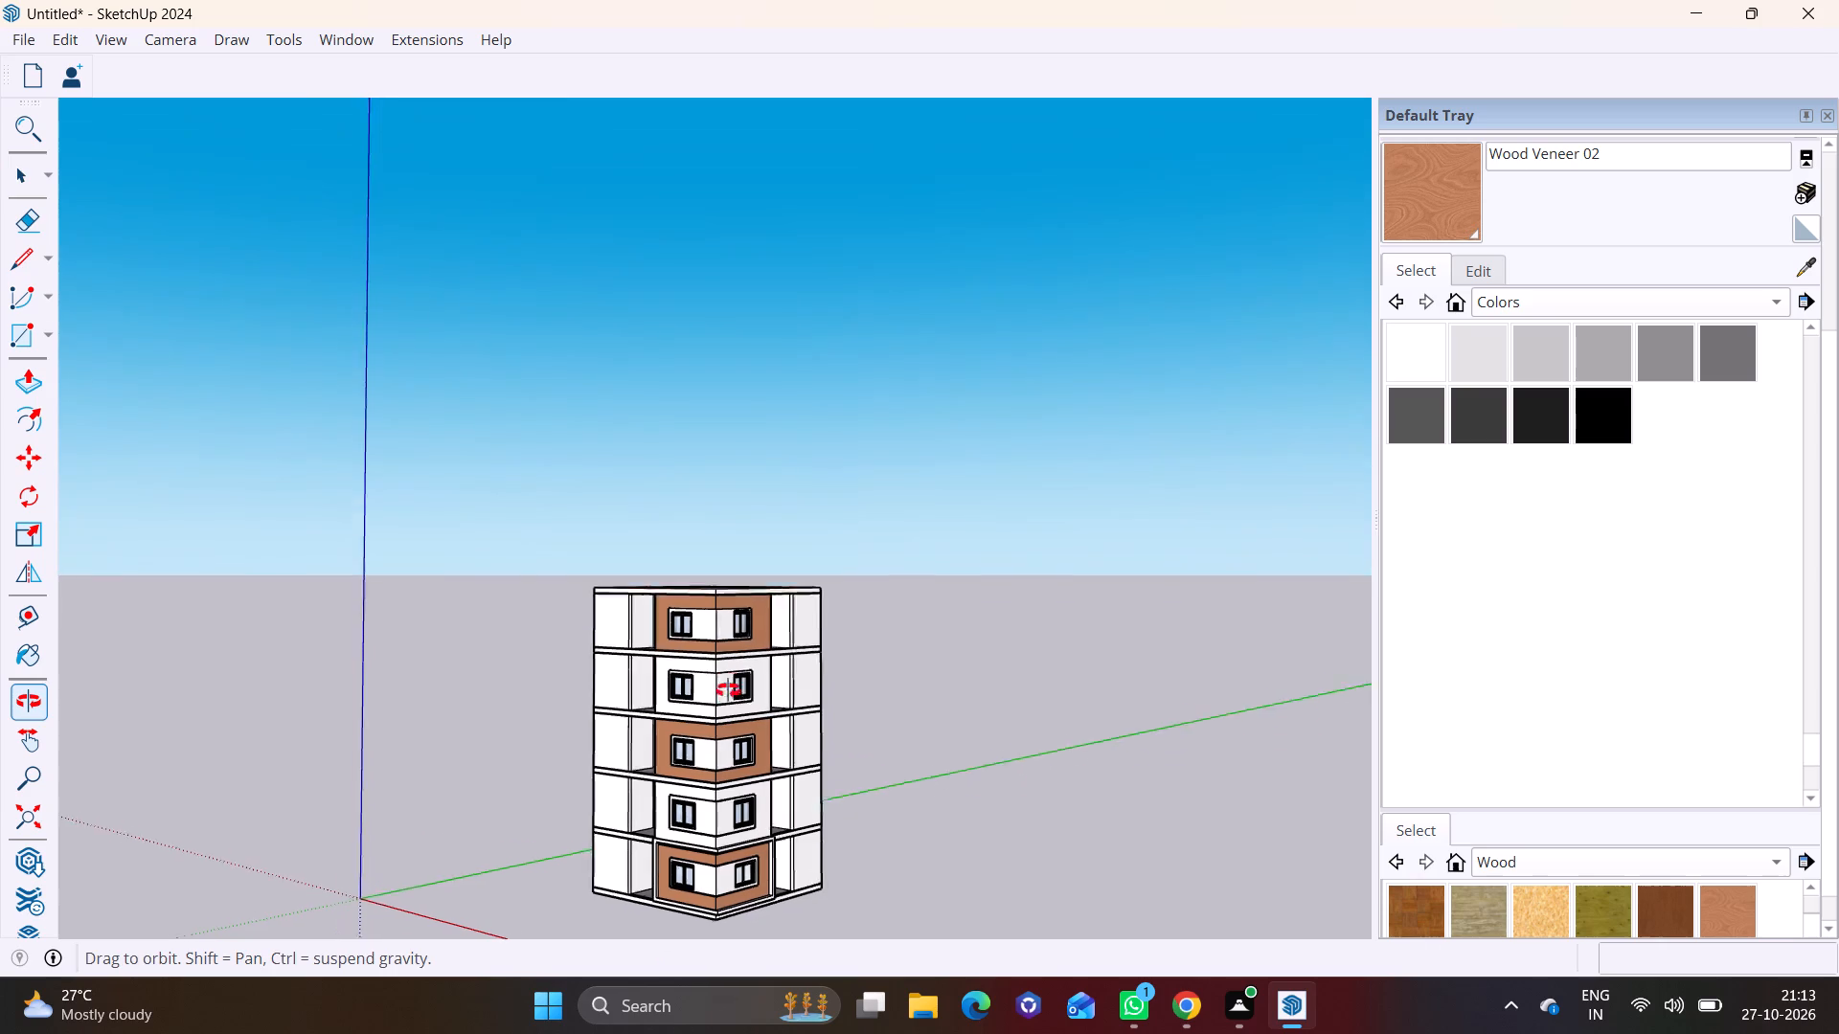
pyautogui.moveTo(728, 690); pyautogui.dragTo(725, 676, button='middle')
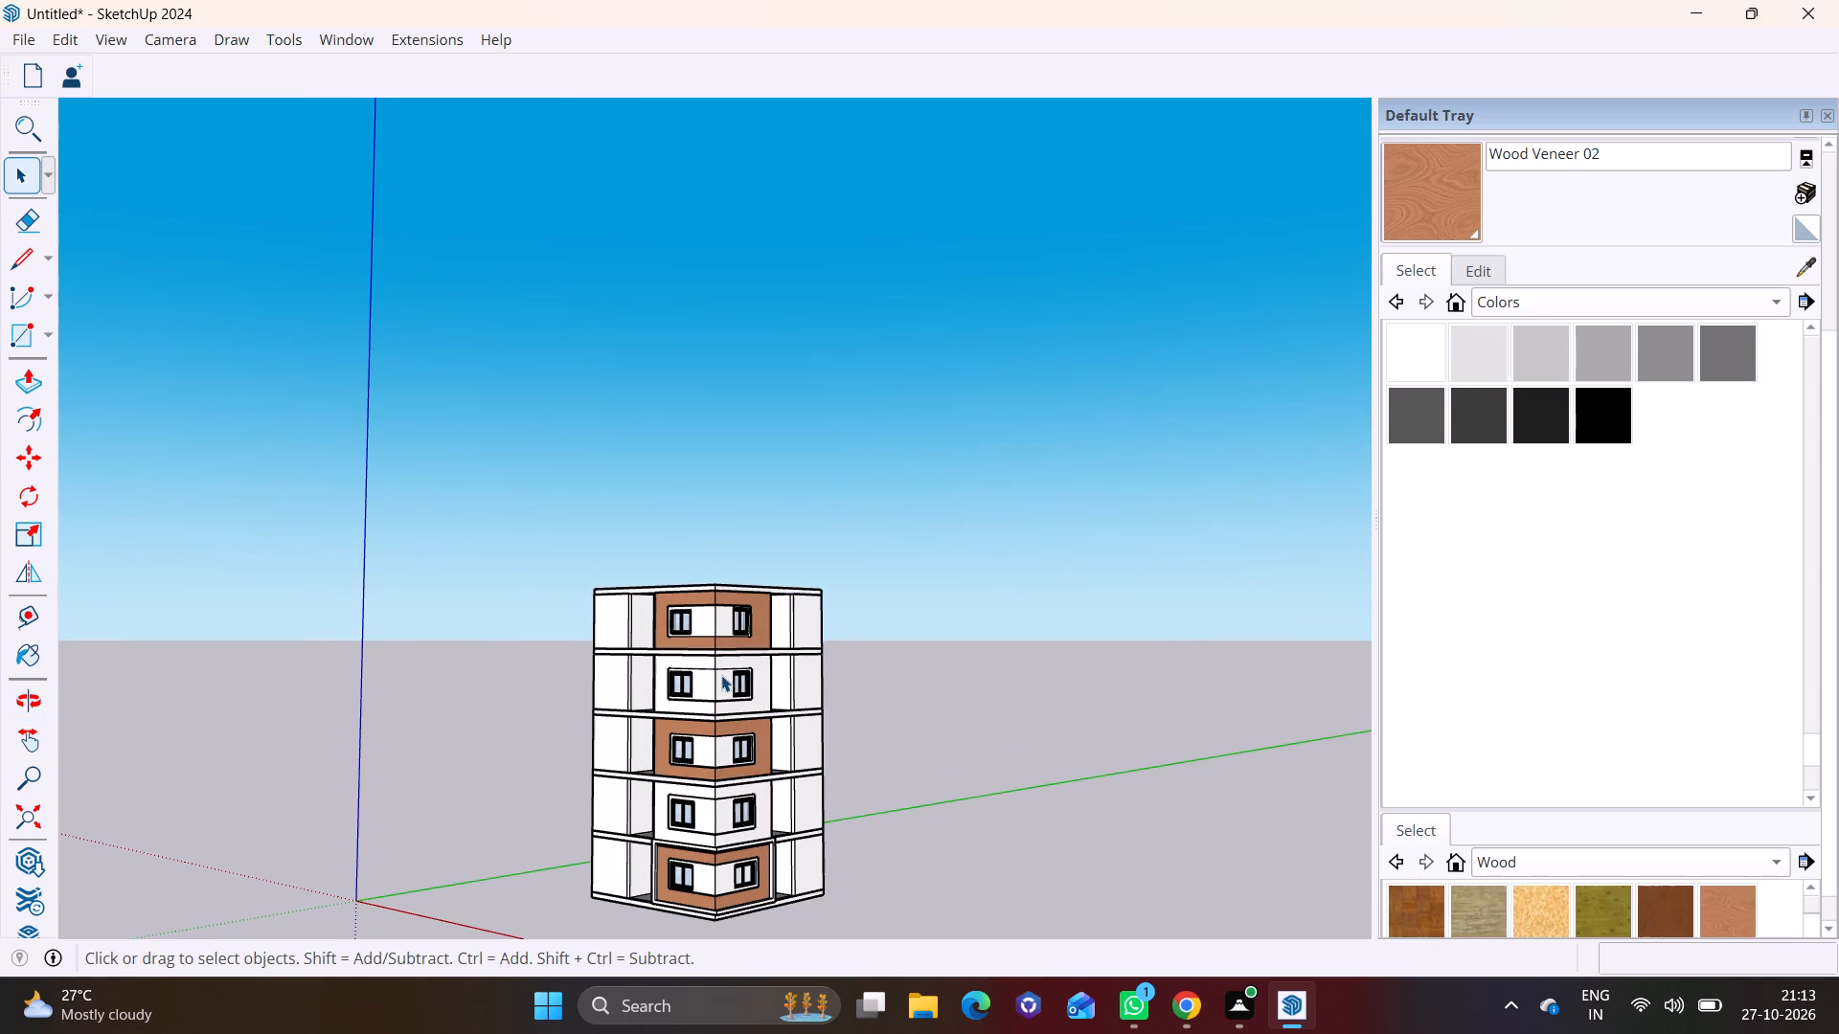
pyautogui.keyDown('shift'); pyautogui.moveTo(713, 716); pyautogui.dragTo(704, 636, button='middle'); pyautogui.keyUp('shift')
pyautogui.scroll(4, 702, 681)
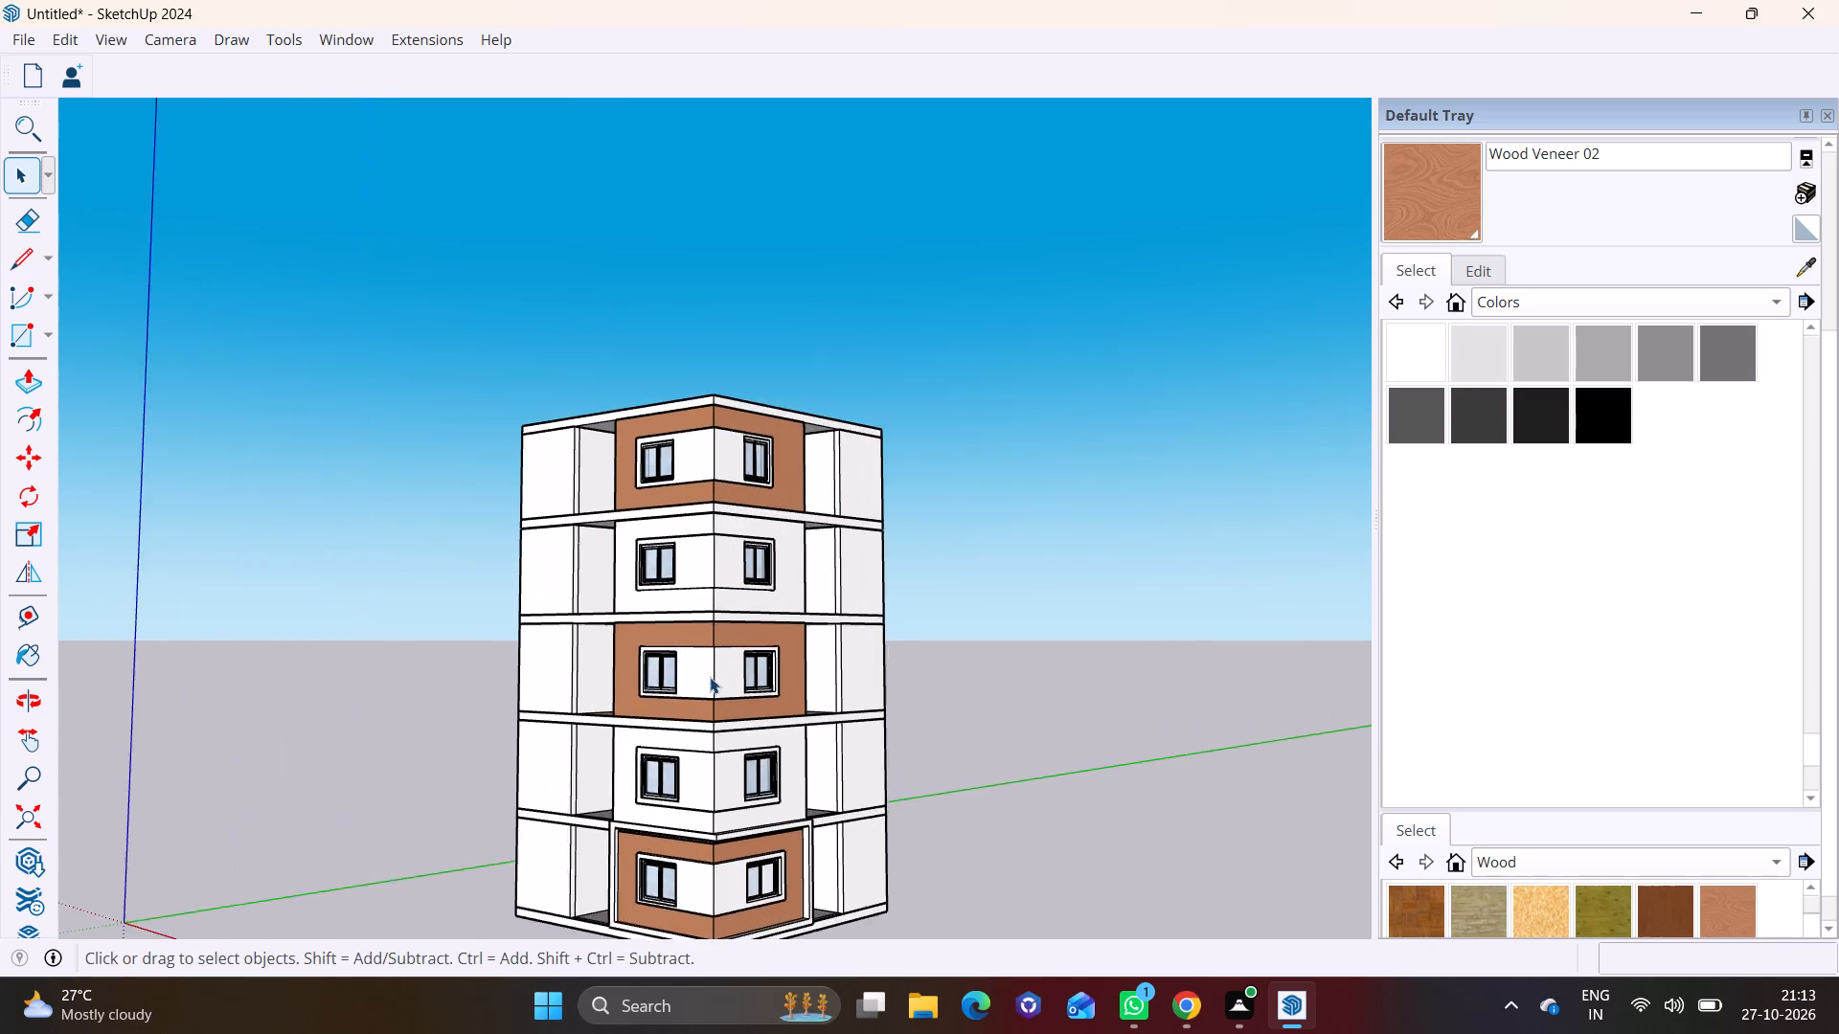
pyautogui.scroll(2, 710, 677)
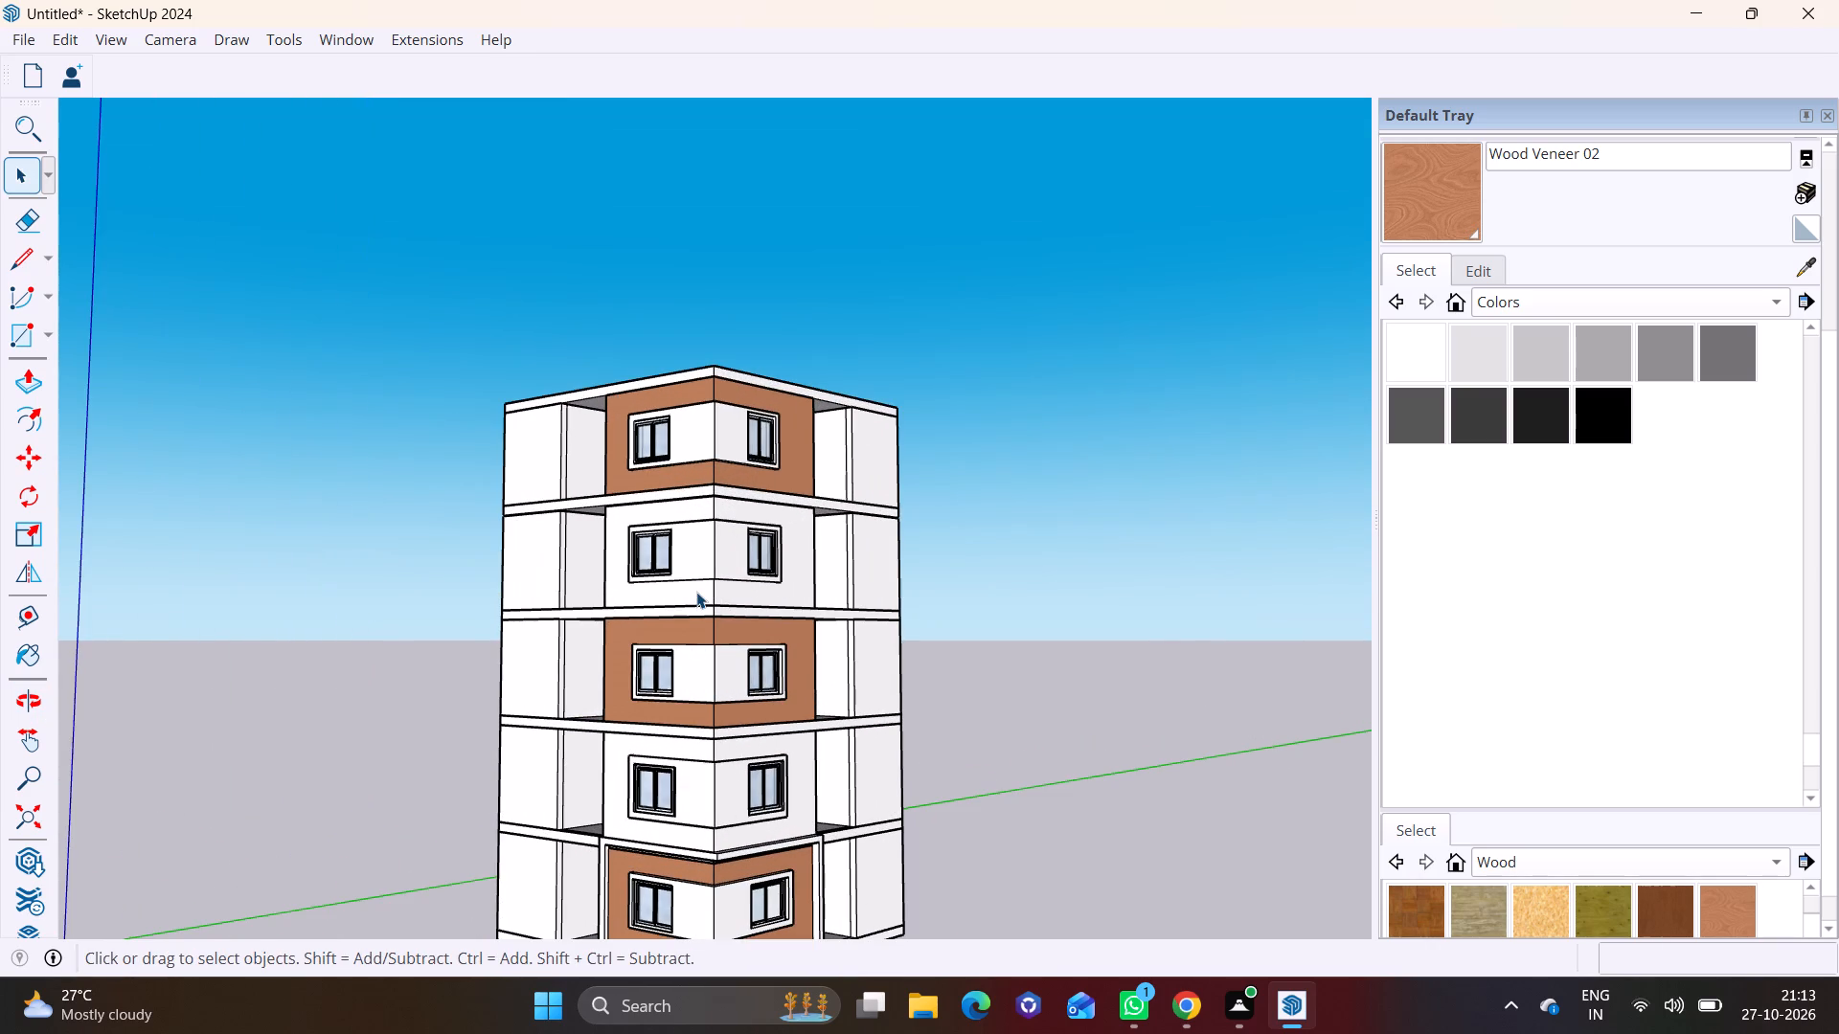
pyautogui.keyDown('shift'); pyautogui.moveTo(823, 665); pyautogui.dragTo(849, 475, button='middle'); pyautogui.keyUp('shift')
pyautogui.keyDown('shift'); pyautogui.scroll(1, 832, 604); pyautogui.keyUp('shift')
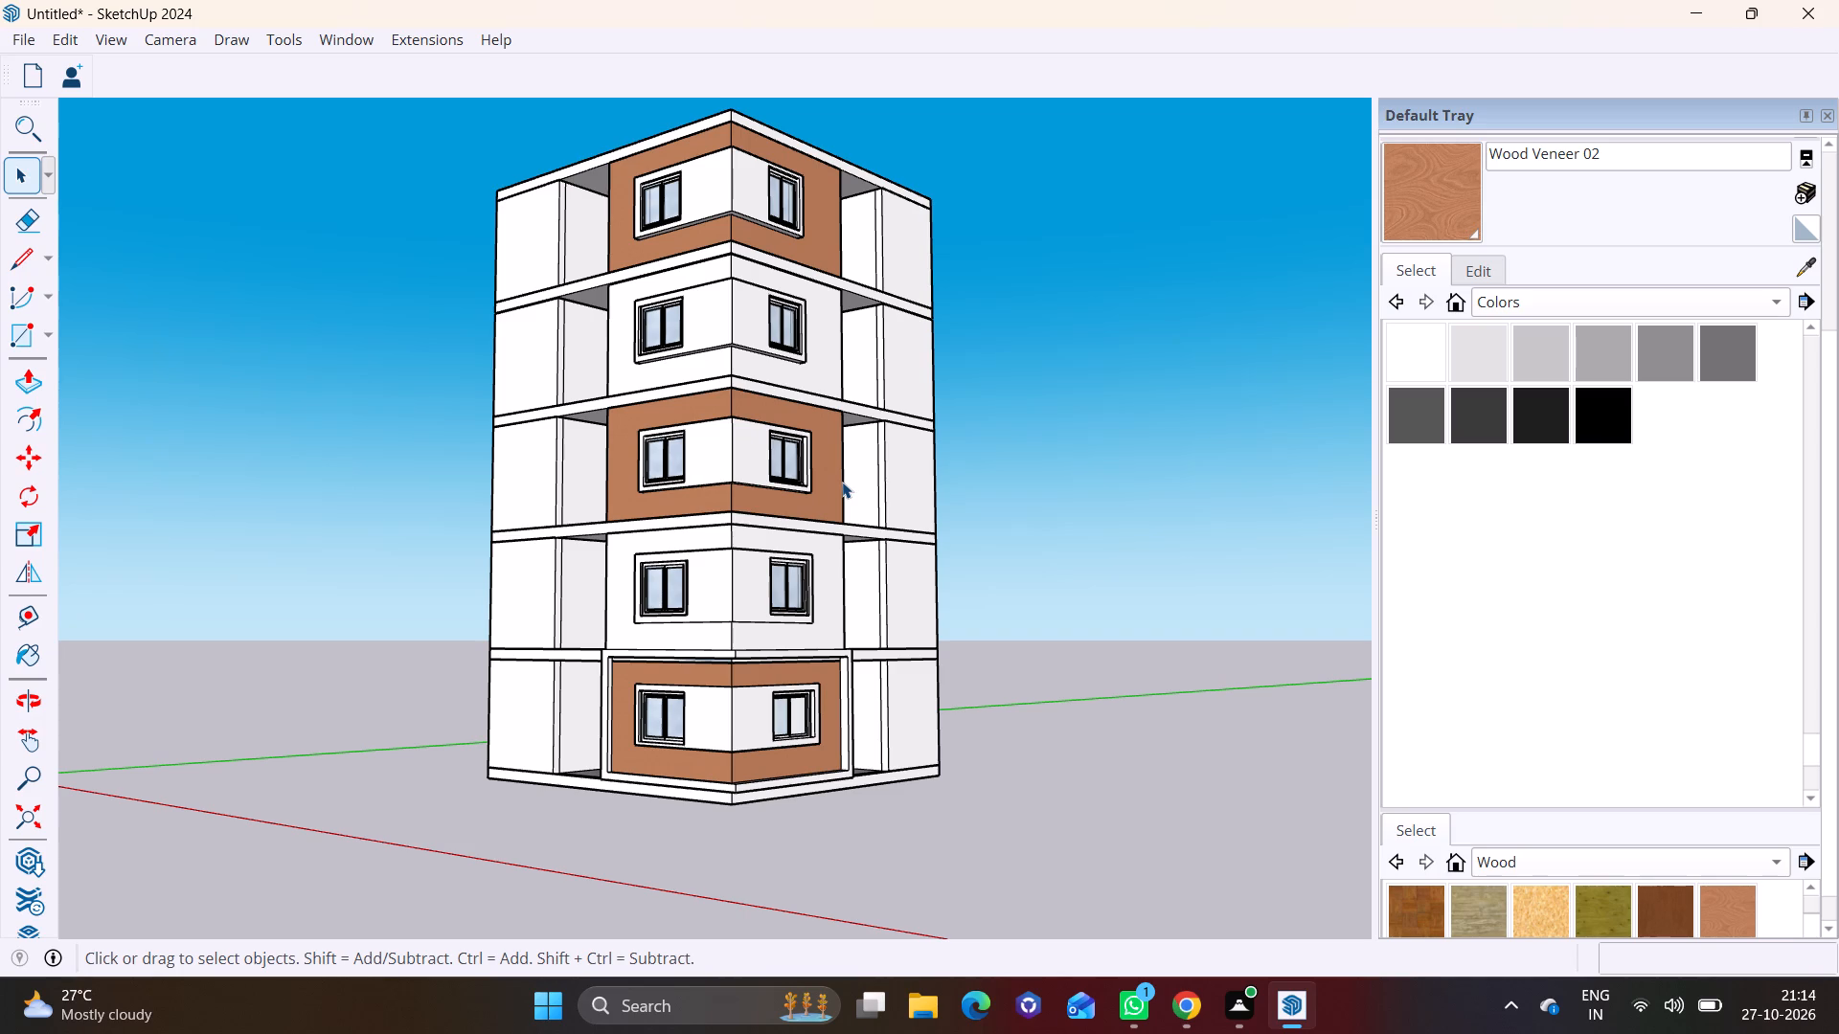
pyautogui.moveTo(842, 482); pyautogui.dragTo(648, 528, button='middle')
pyautogui.scroll(-2, 827, 516)
pyautogui.keyDown('shift'); pyautogui.moveTo(823, 521); pyautogui.dragTo(787, 606, button='middle'); pyautogui.keyUp('shift')
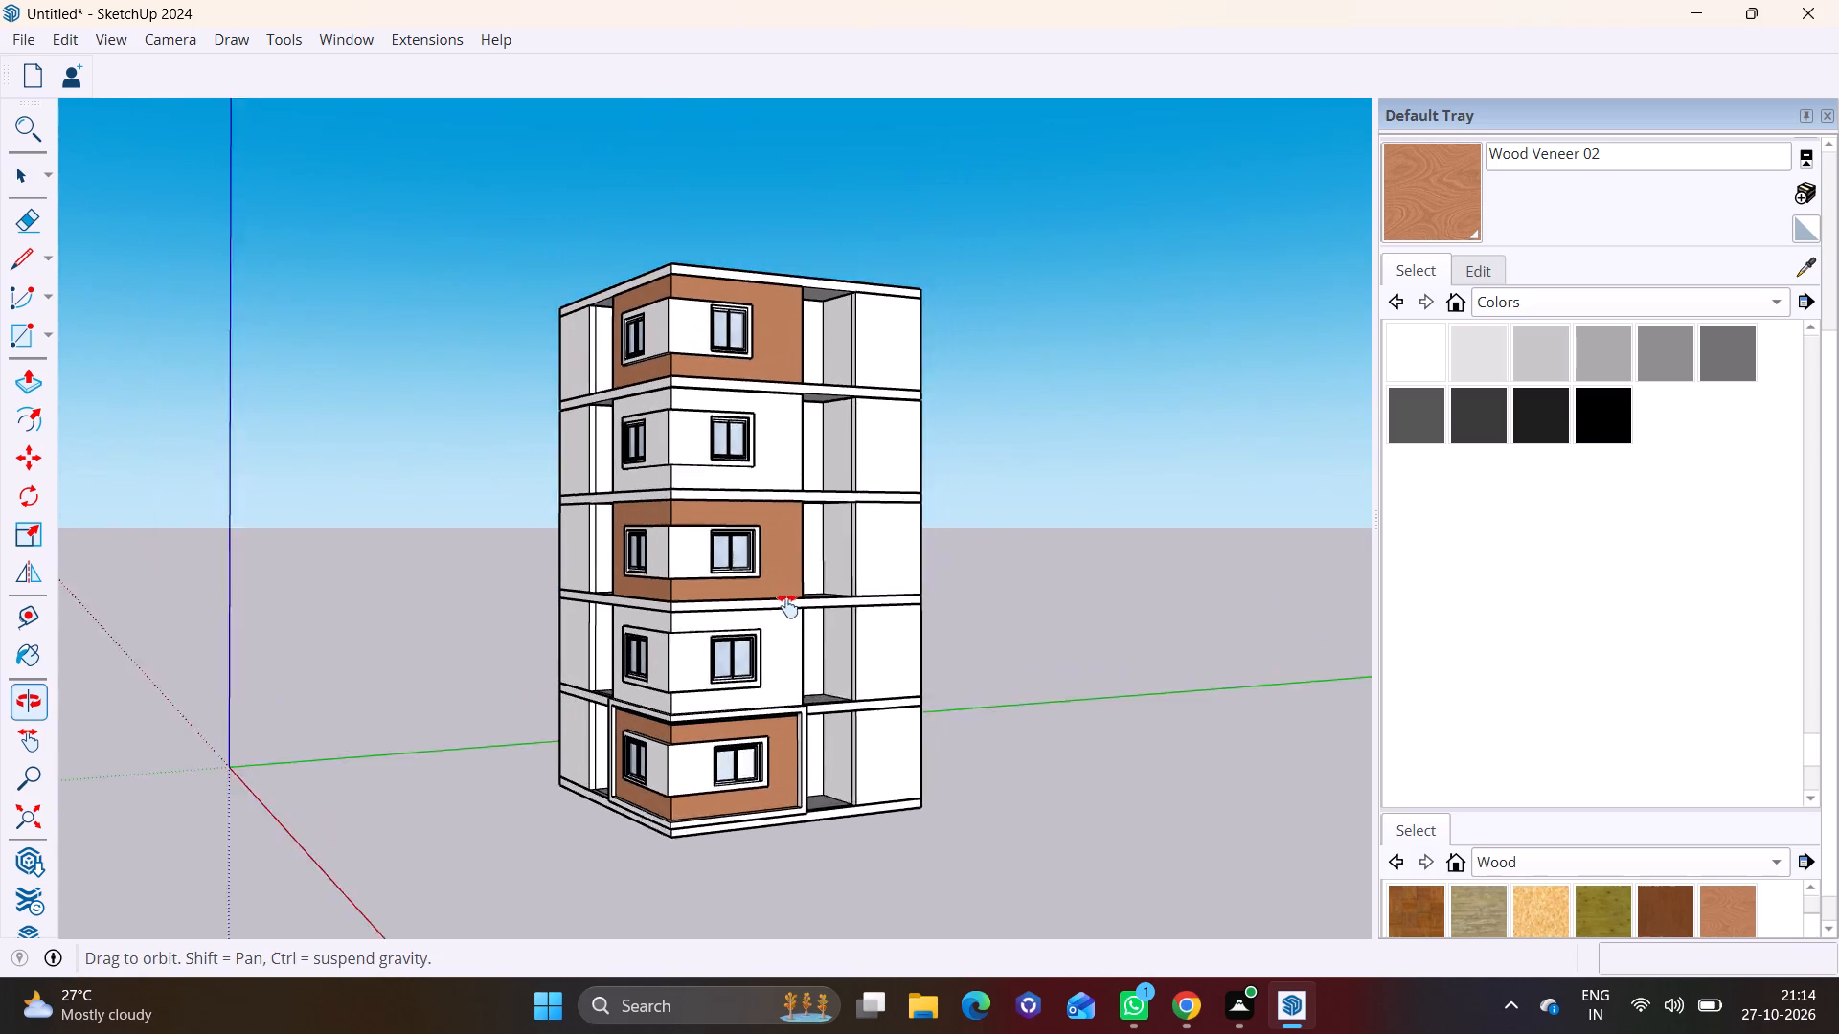
pyautogui.keyDown('shift'); pyautogui.moveTo(787, 606); pyautogui.dragTo(756, 684, button='middle'); pyautogui.keyUp('shift')
pyautogui.moveTo(762, 658); pyautogui.dragTo(647, 679, button='middle')
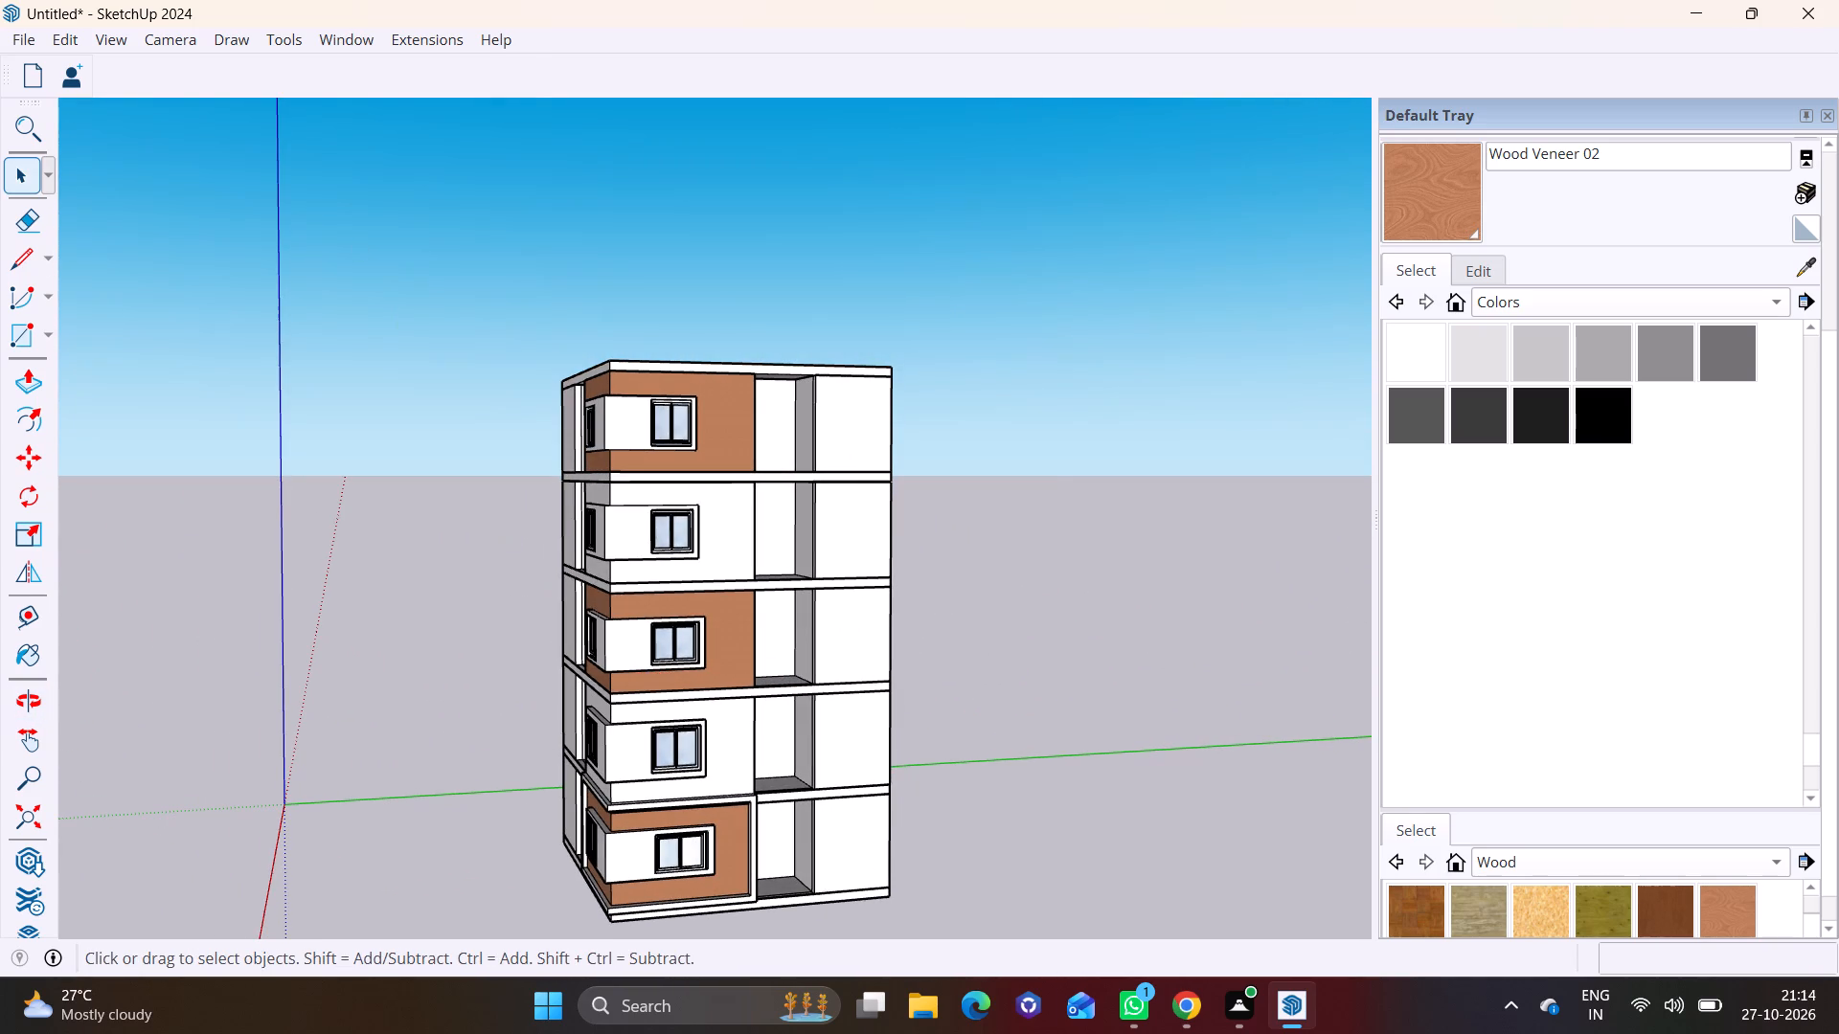
# Open 3D Warehouse and browse the first batch of models in the "window" search for a suitable window.
pyautogui.click(352, 32)
pyautogui.click(424, 225)
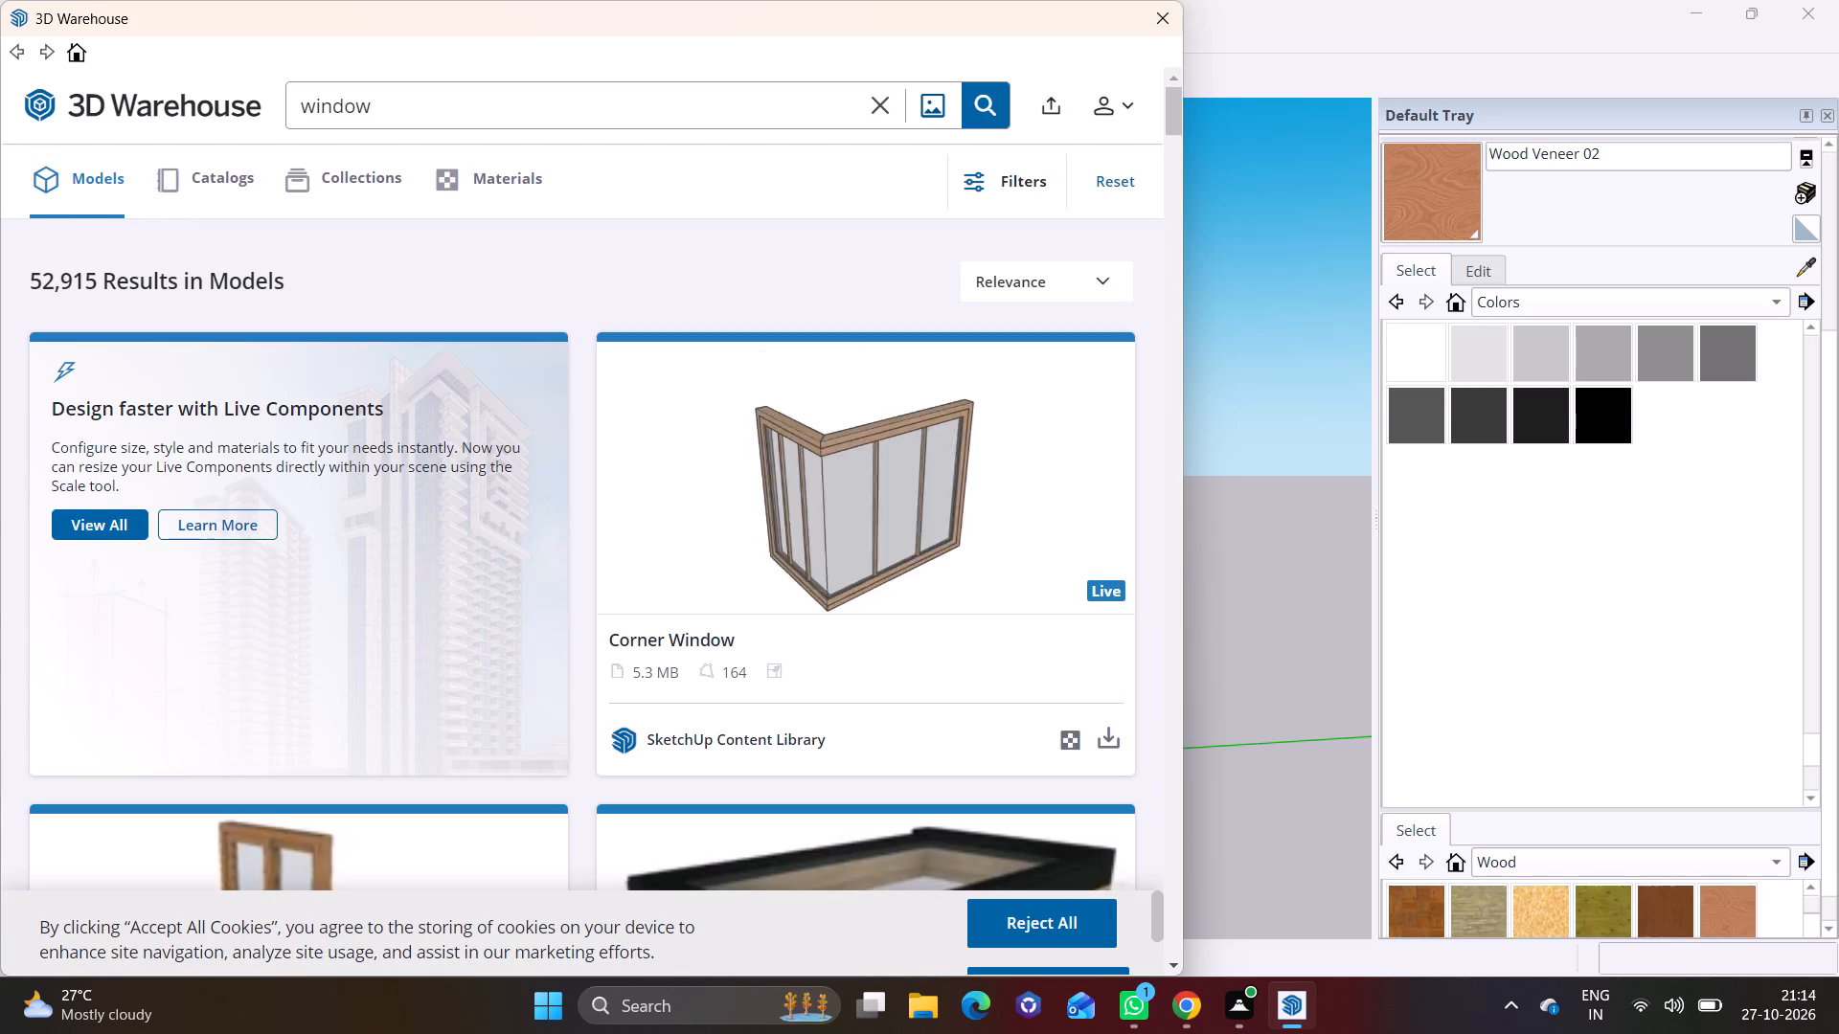
pyautogui.scroll(-6, 1076, 674)
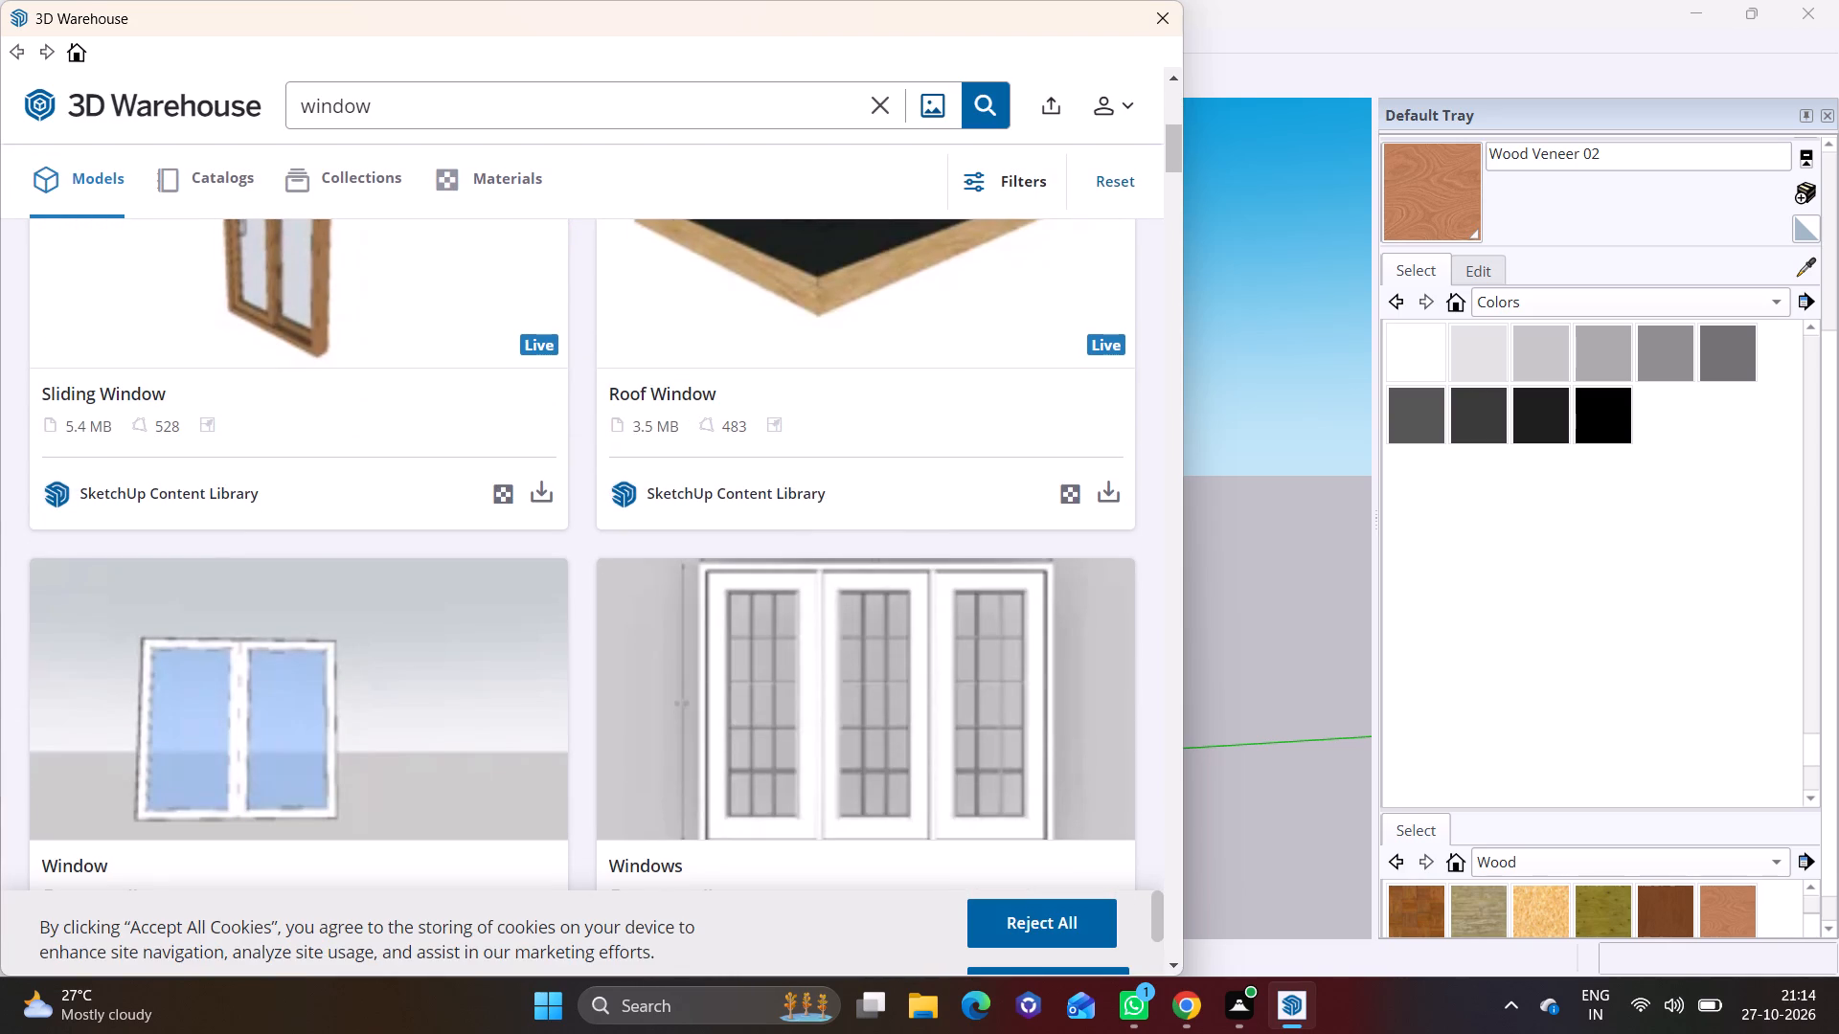
pyautogui.click(1173, 961)
pyautogui.click(1173, 960)
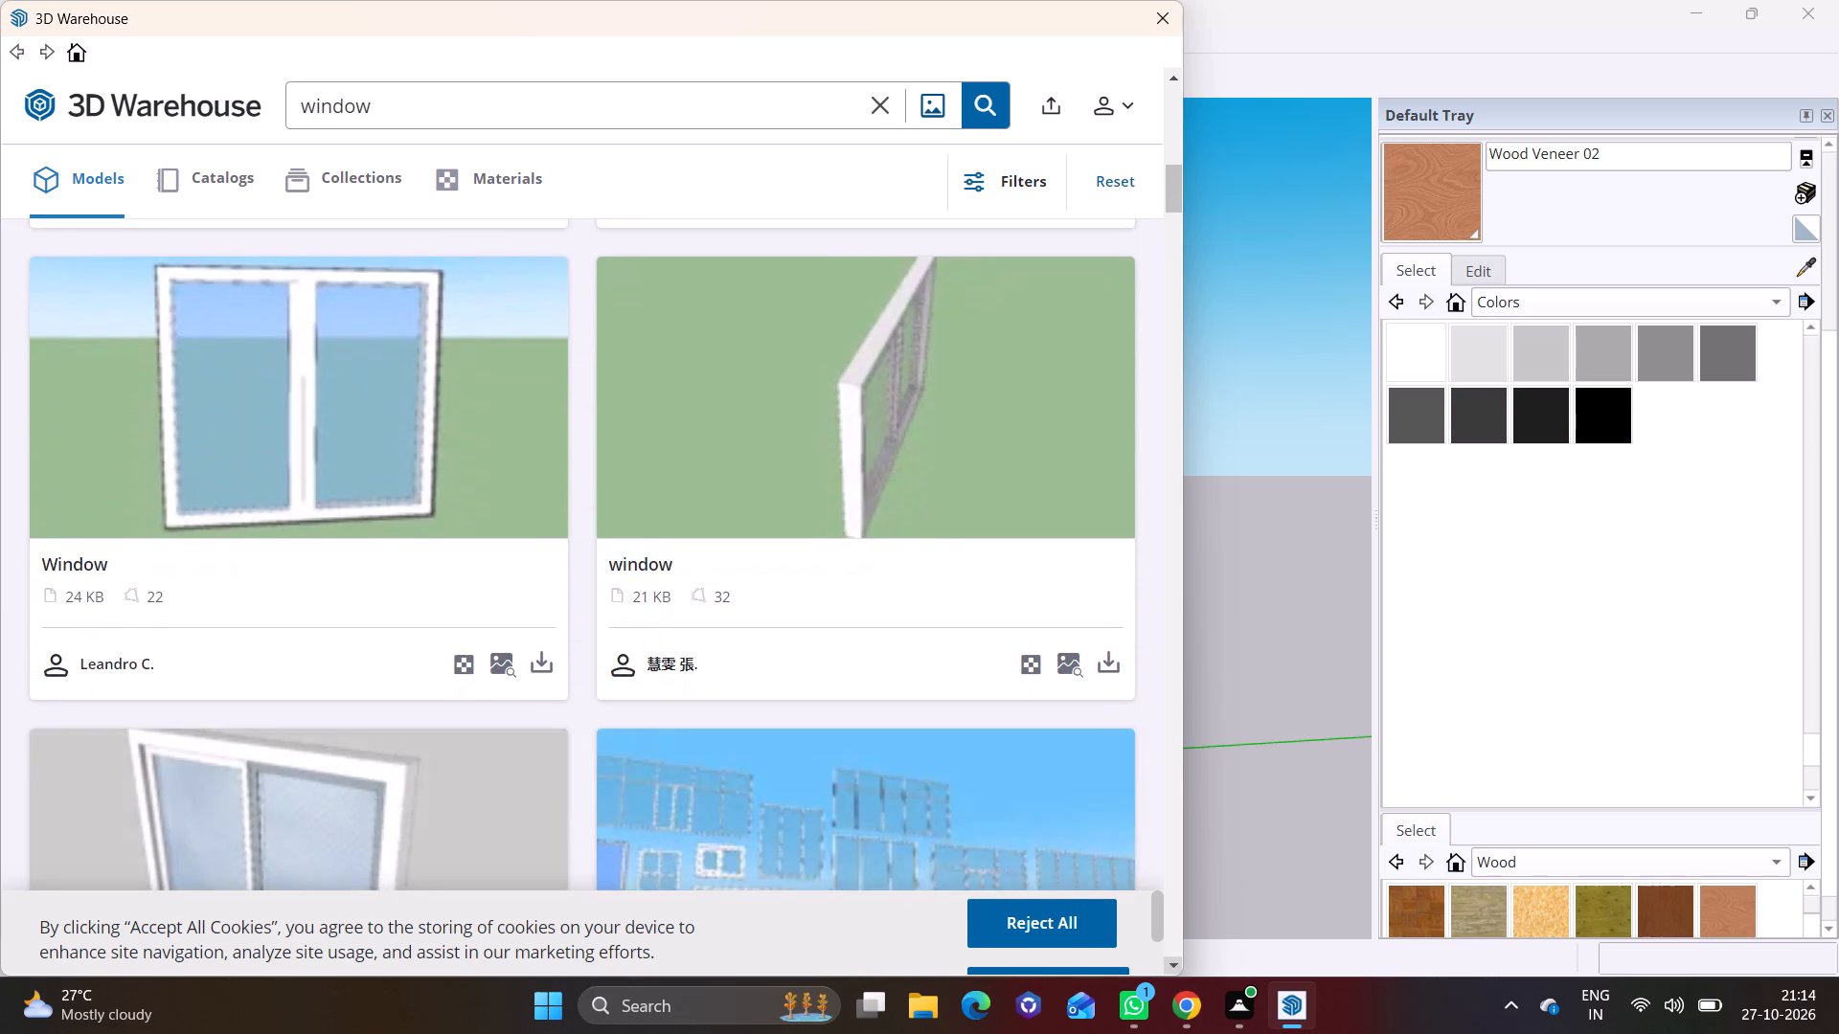
pyautogui.click(1173, 960)
pyautogui.click(1173, 960)
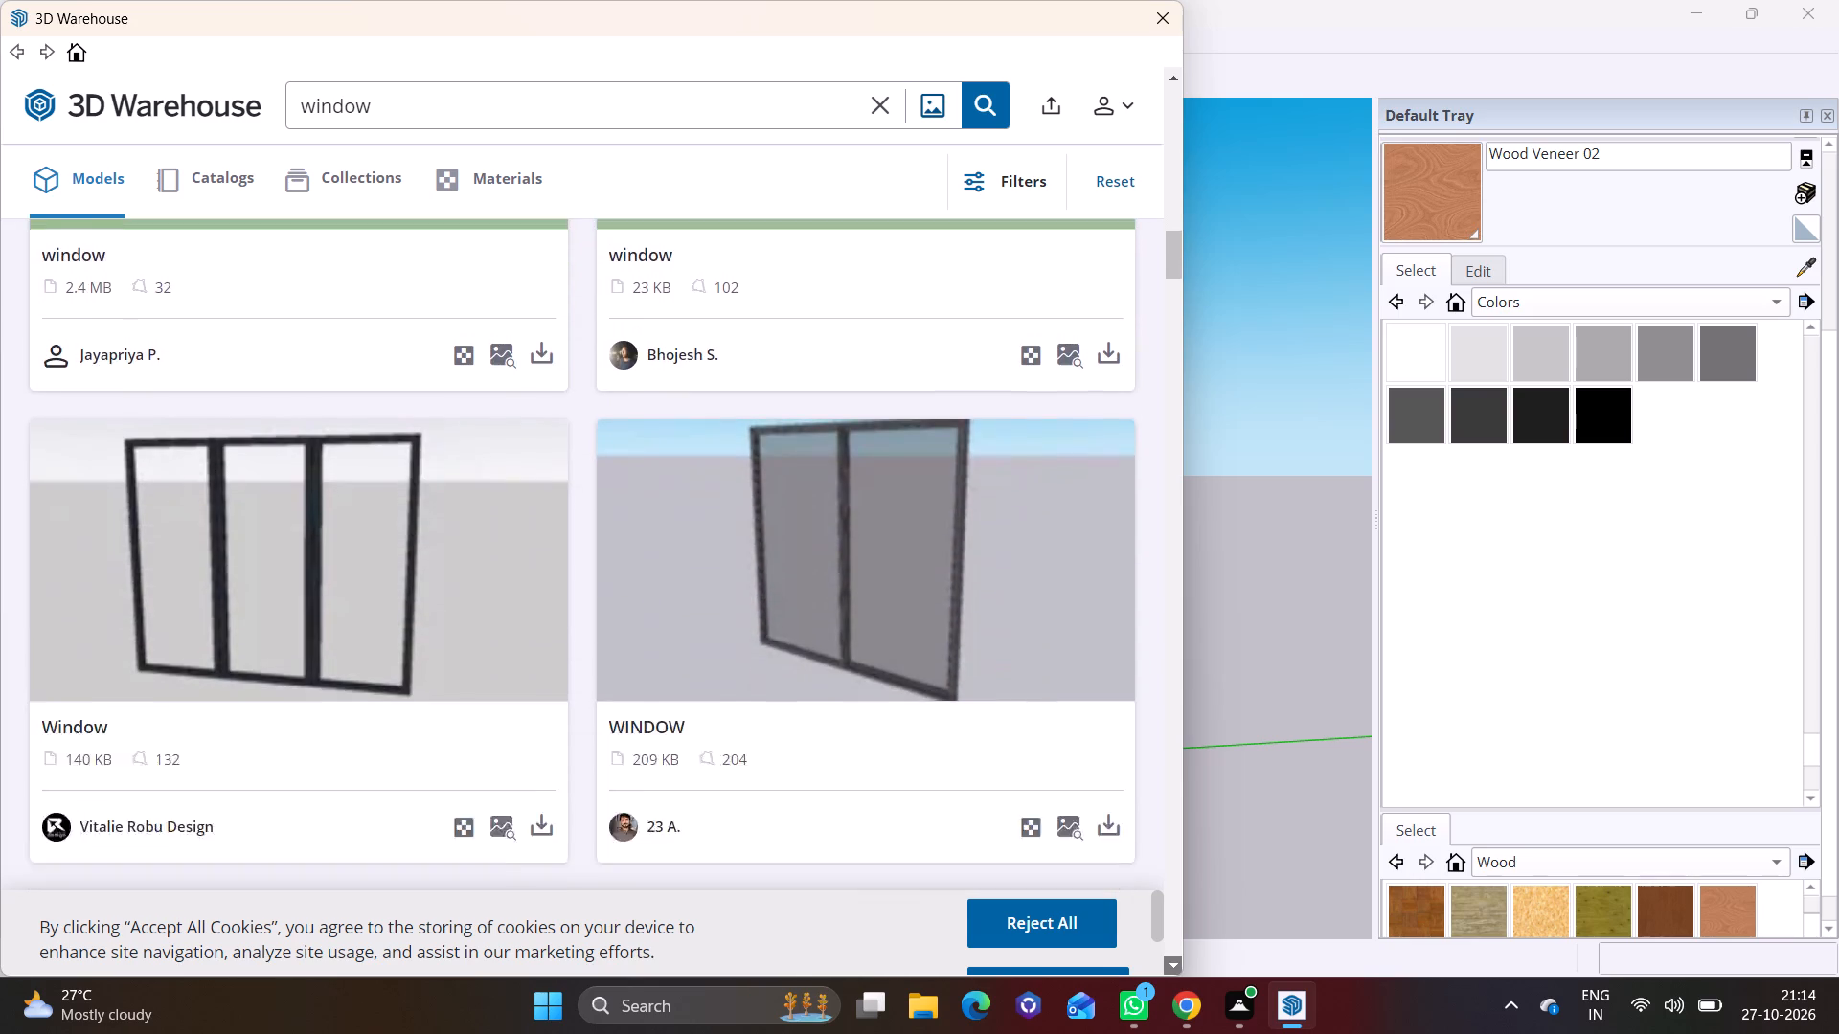
pyautogui.click(1173, 960)
pyautogui.click(1173, 960)
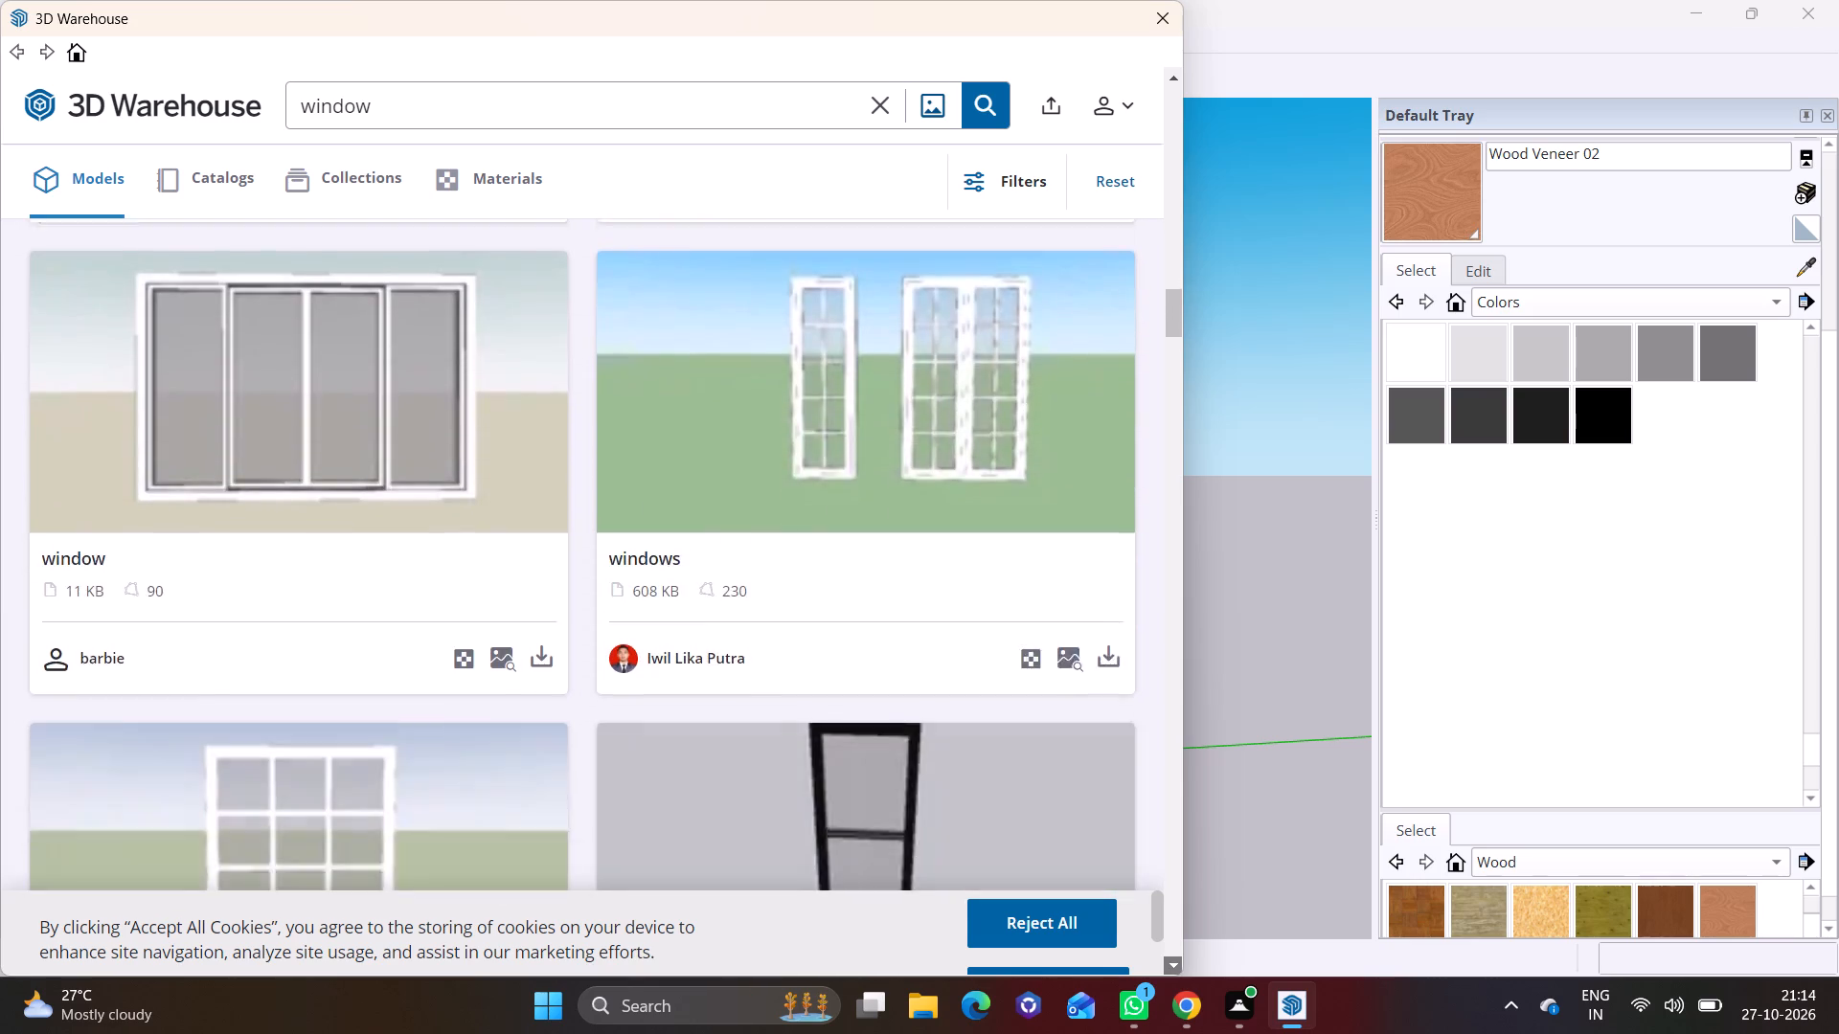
pyautogui.click(1173, 960)
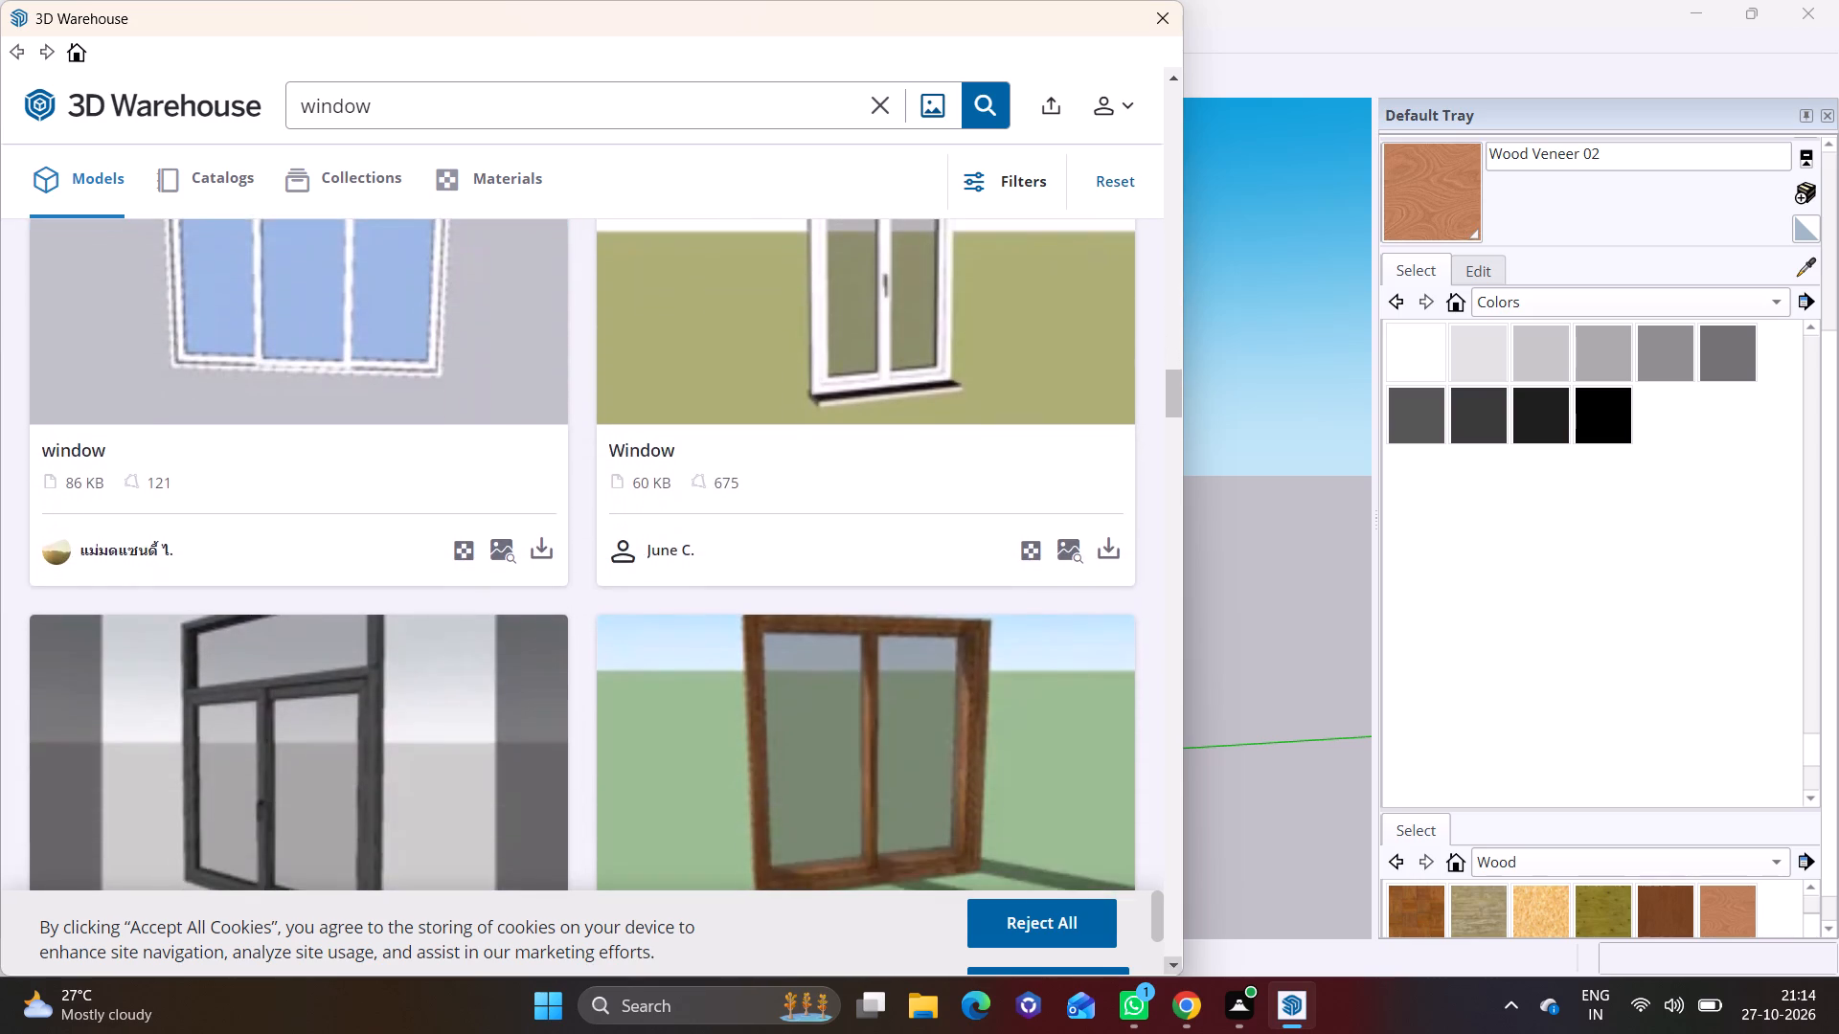
pyautogui.click(1173, 960)
pyautogui.click(1173, 960)
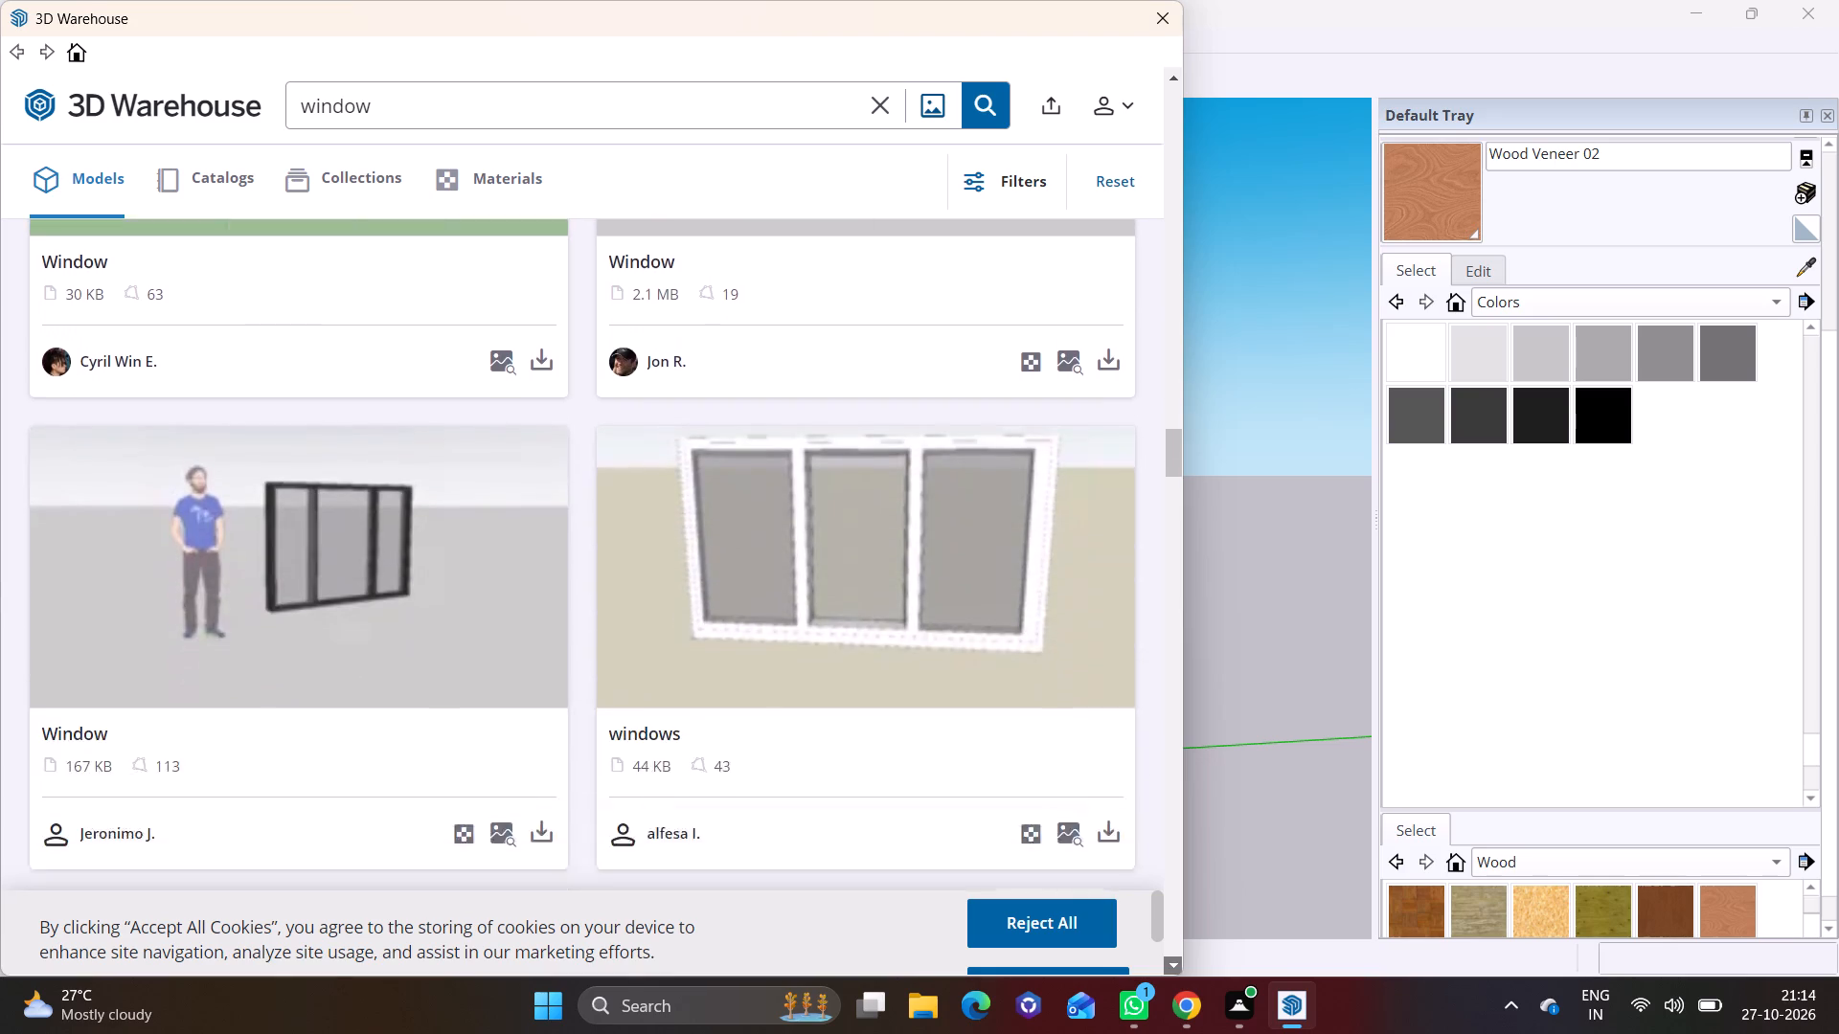
pyautogui.click(1173, 960)
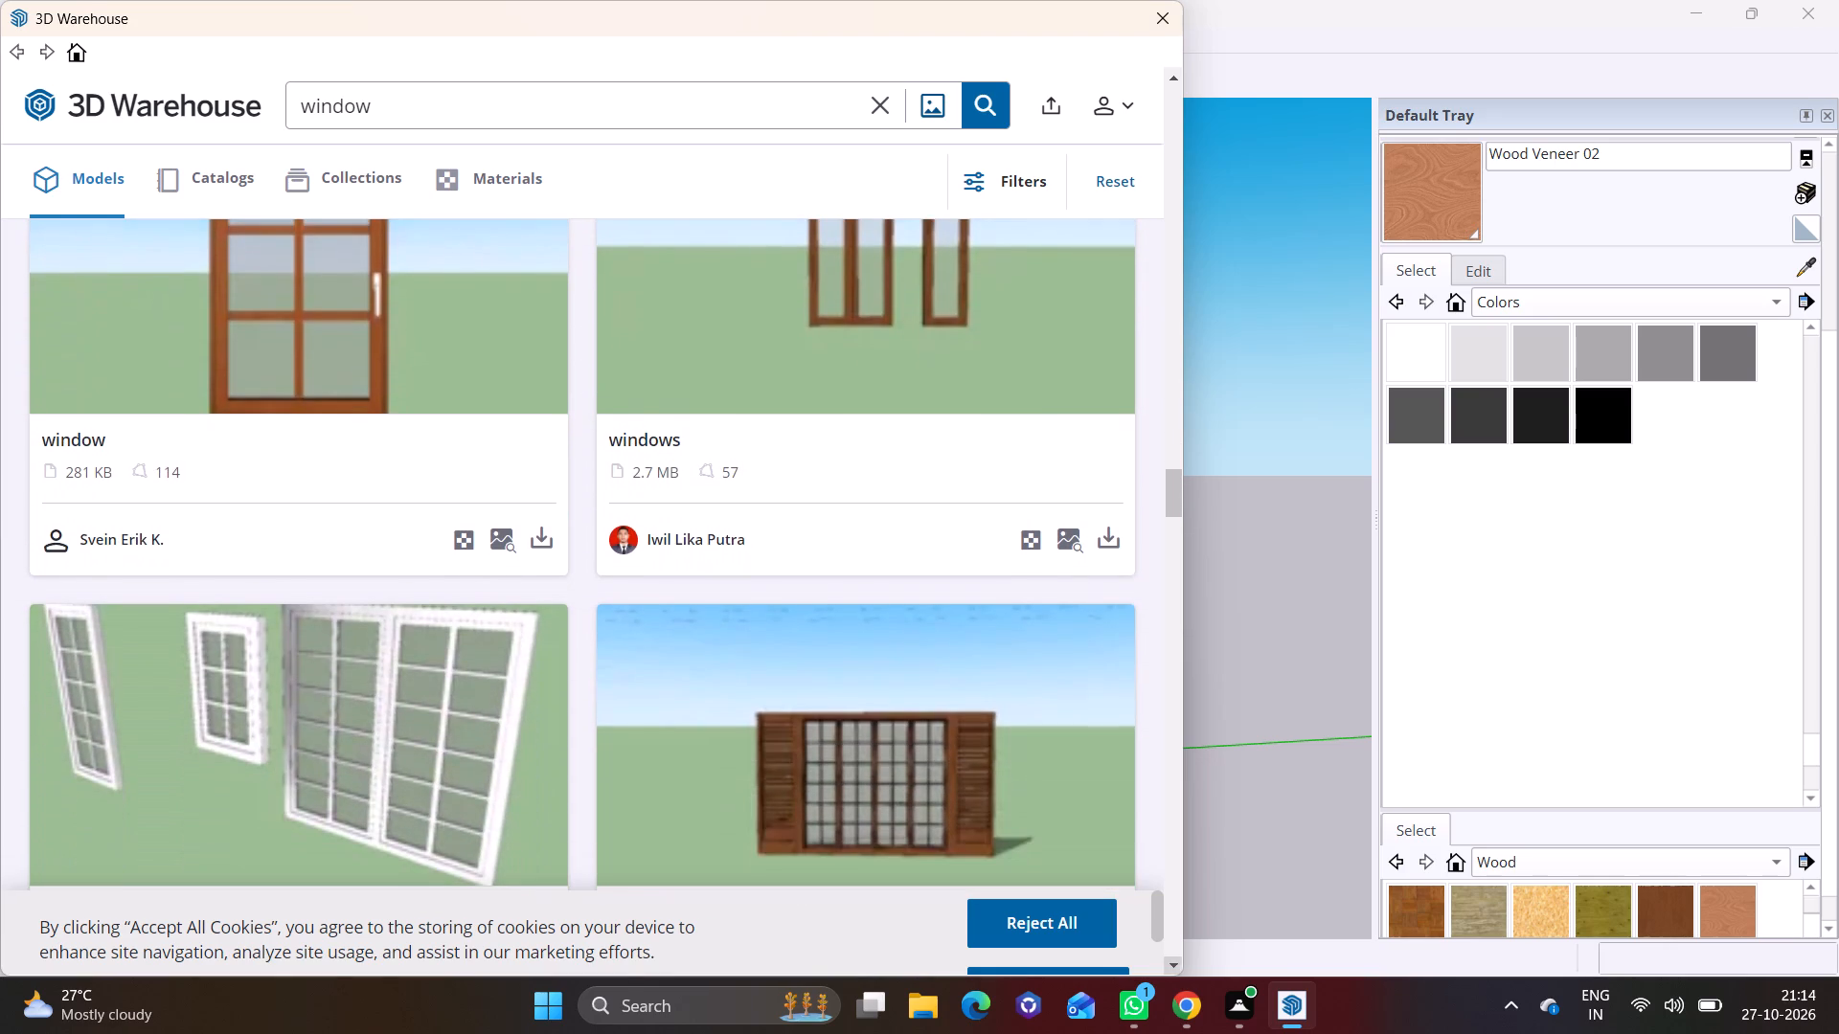
pyautogui.click(1177, 957)
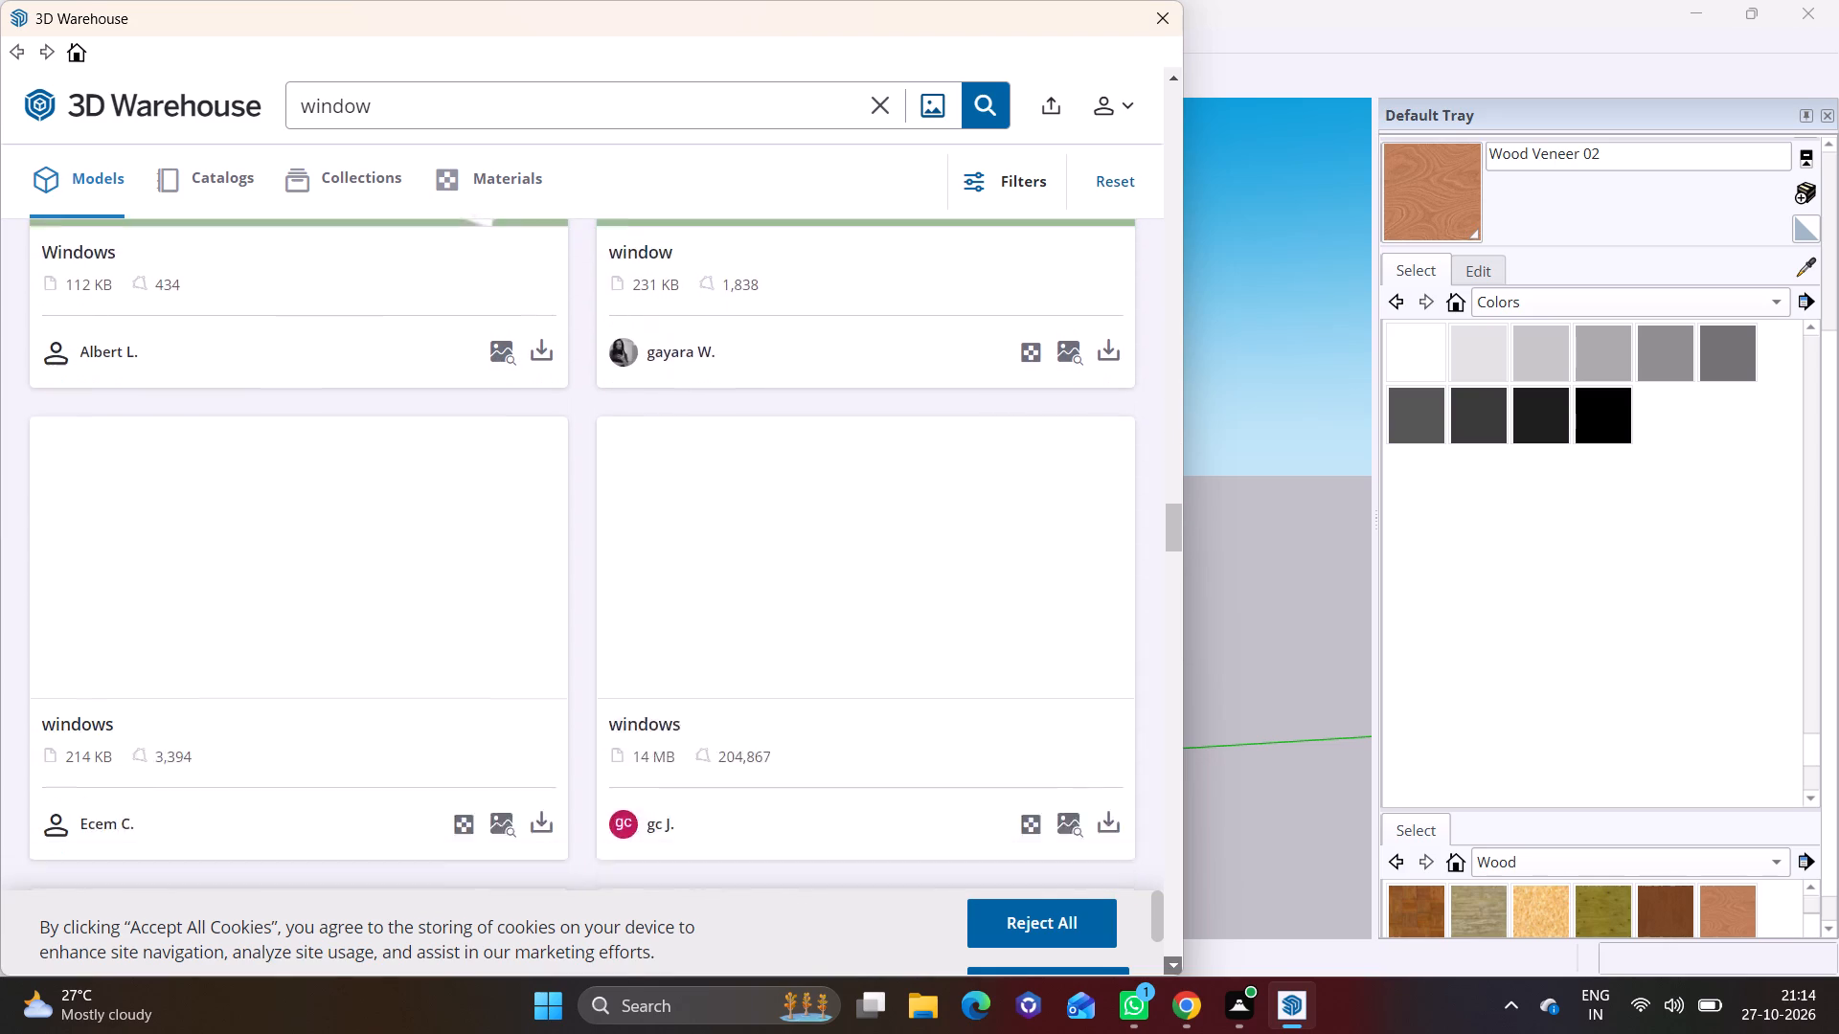
pyautogui.click(1174, 960)
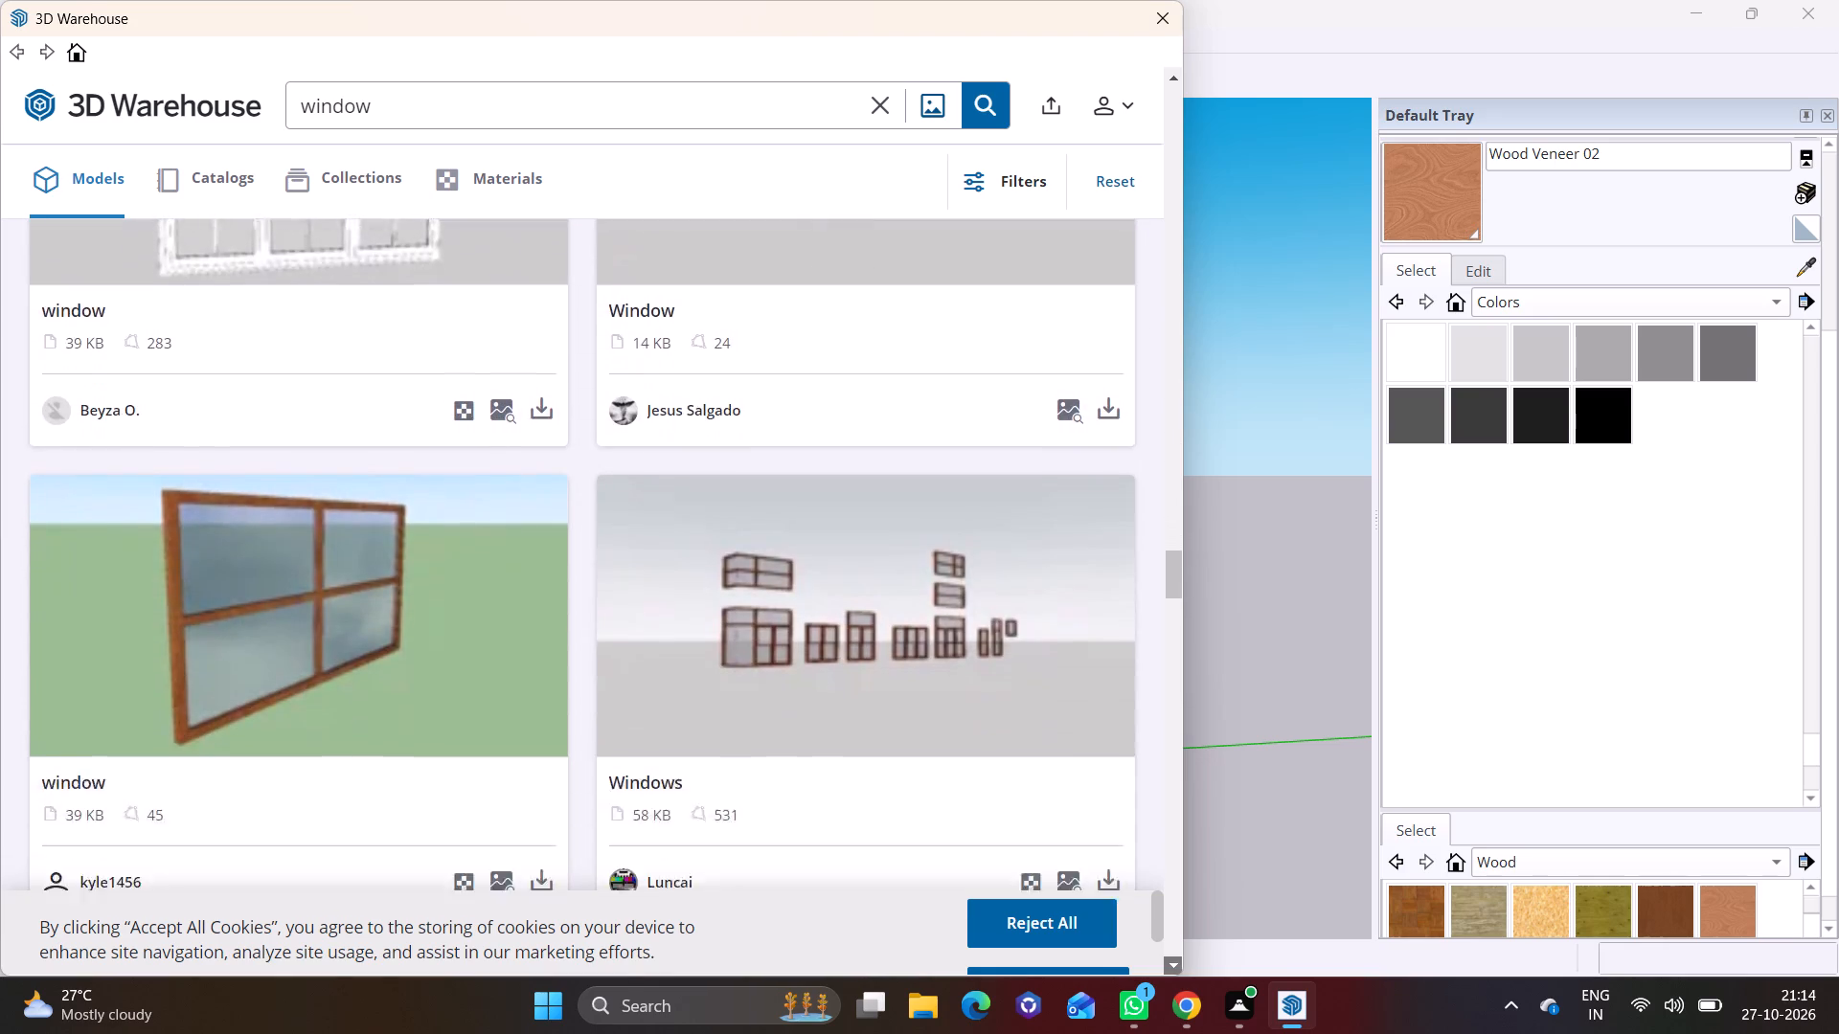
pyautogui.click(1174, 960)
pyautogui.click(1174, 960)
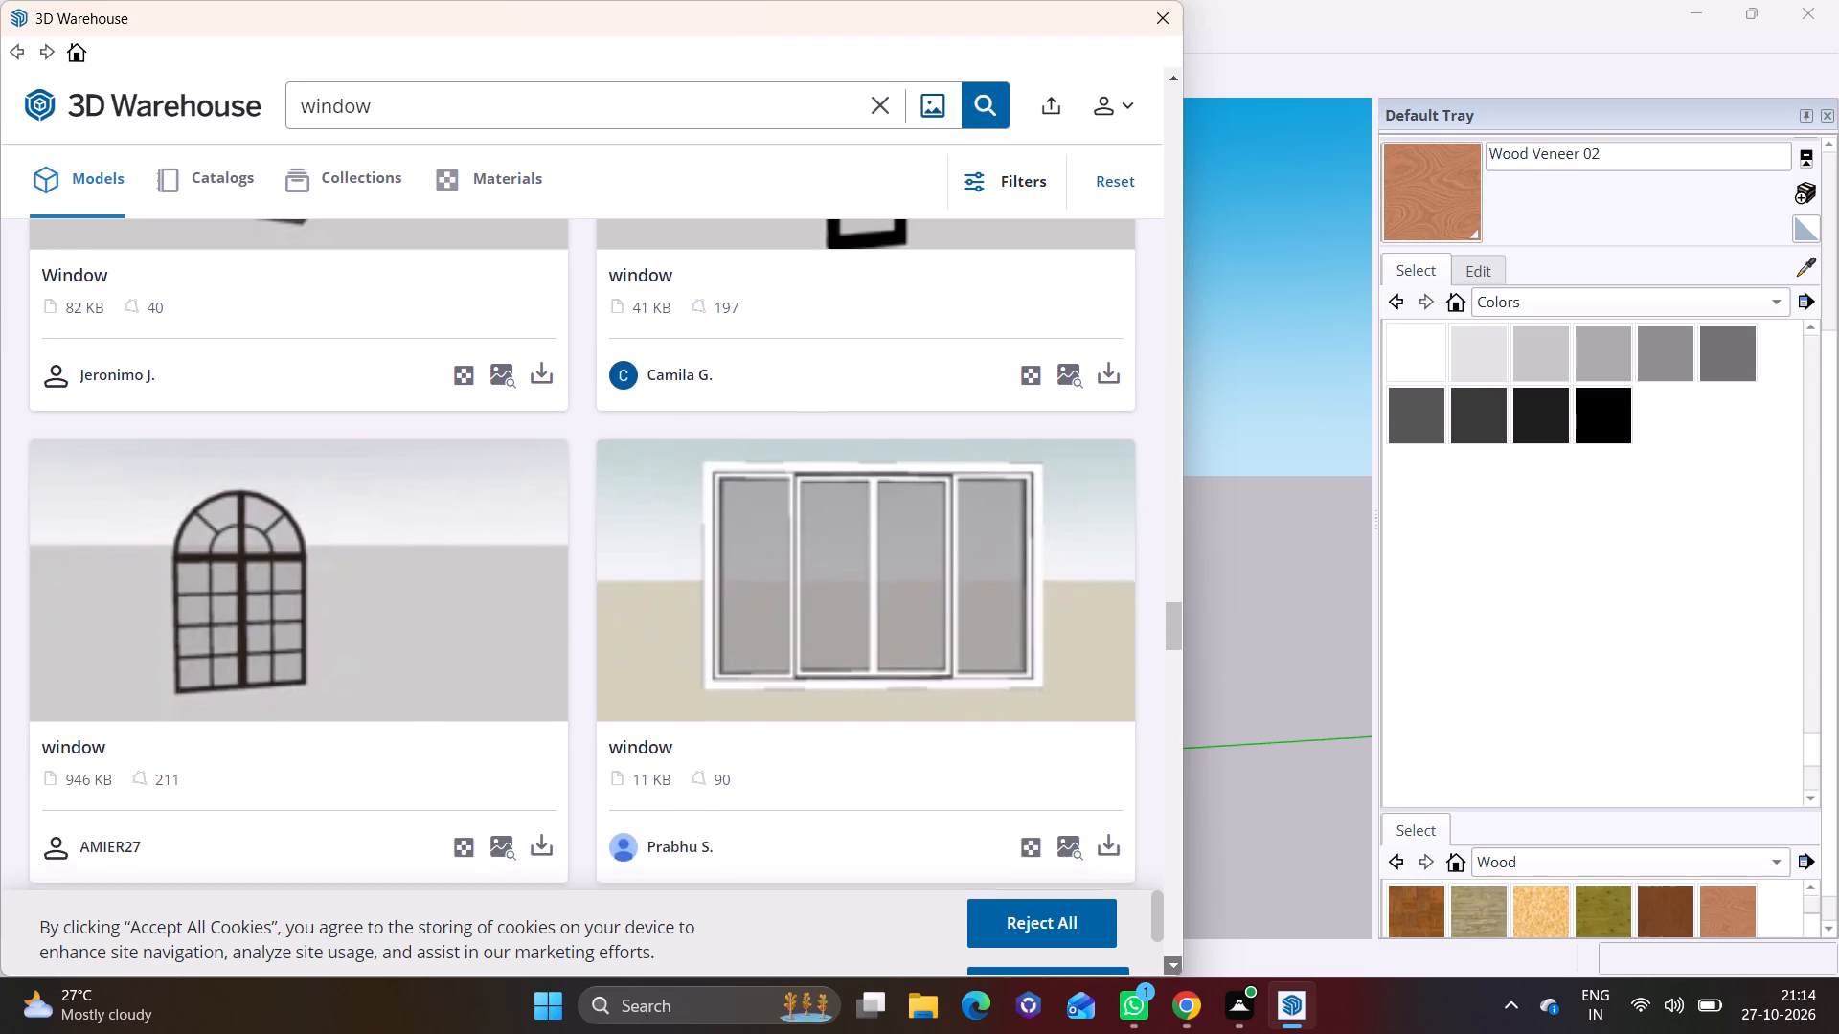
pyautogui.click(1174, 960)
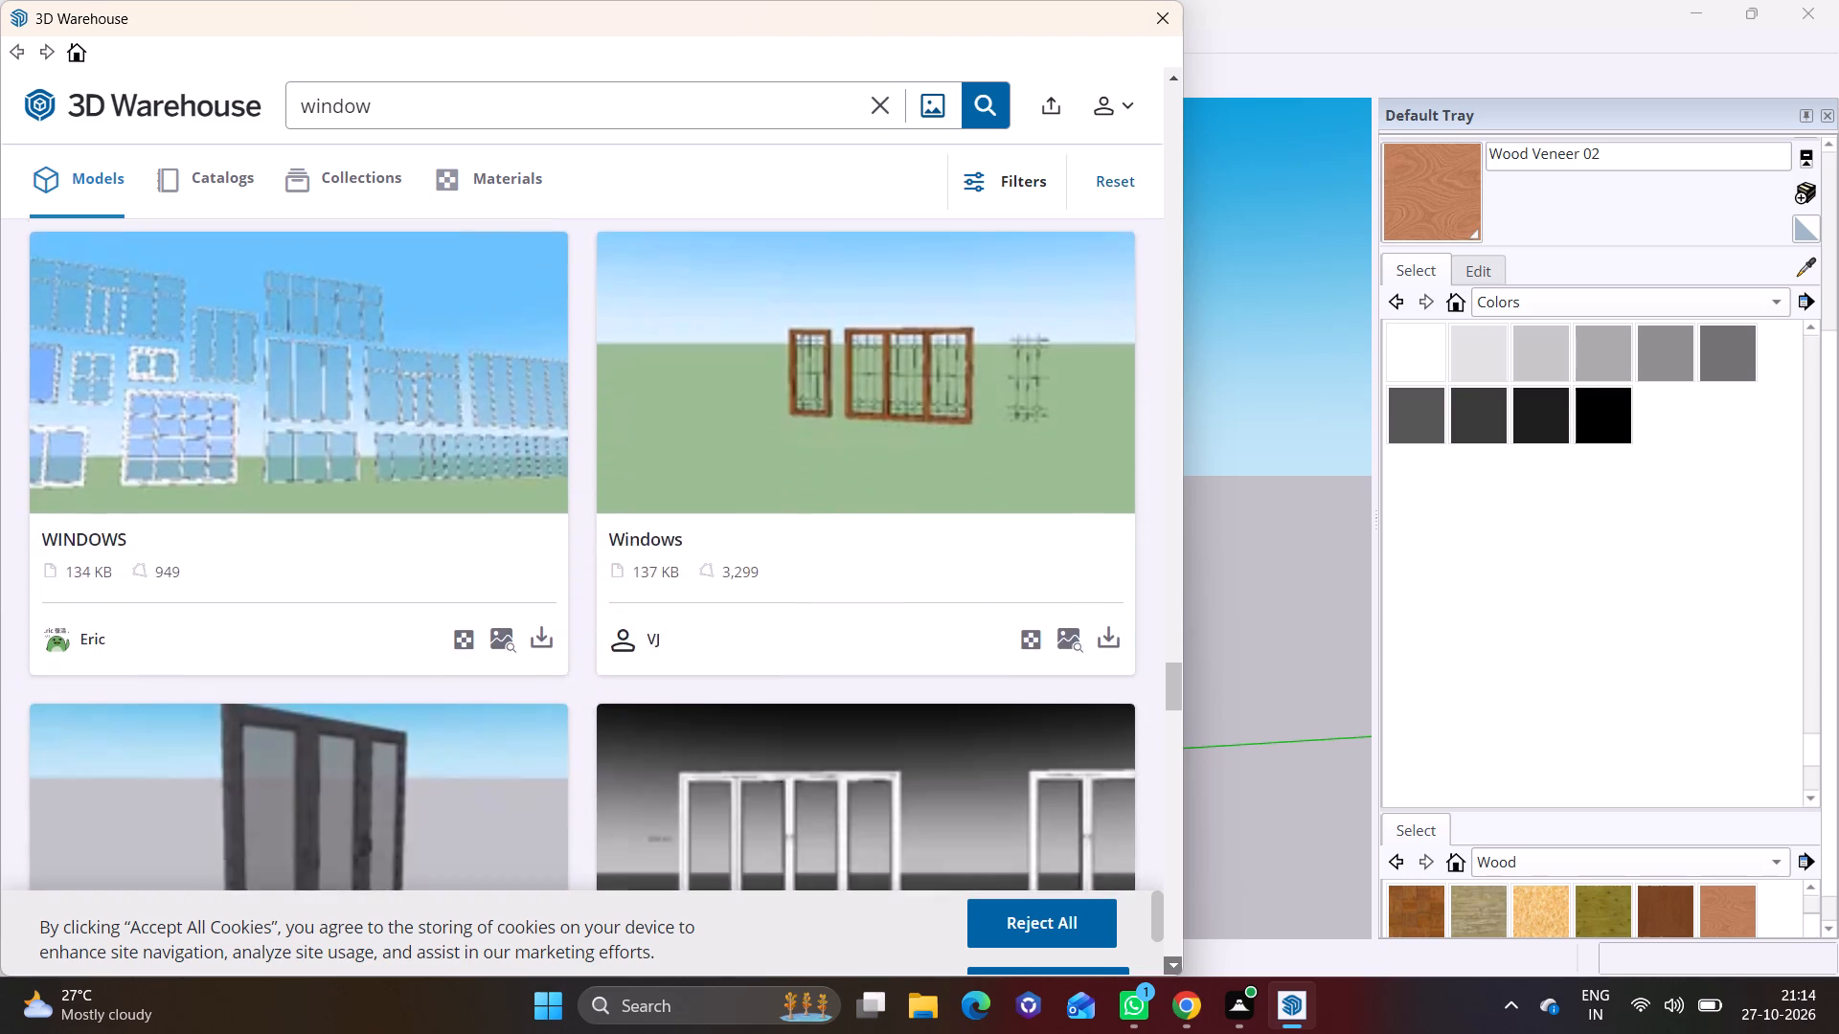
pyautogui.click(1174, 960)
pyautogui.click(1174, 960)
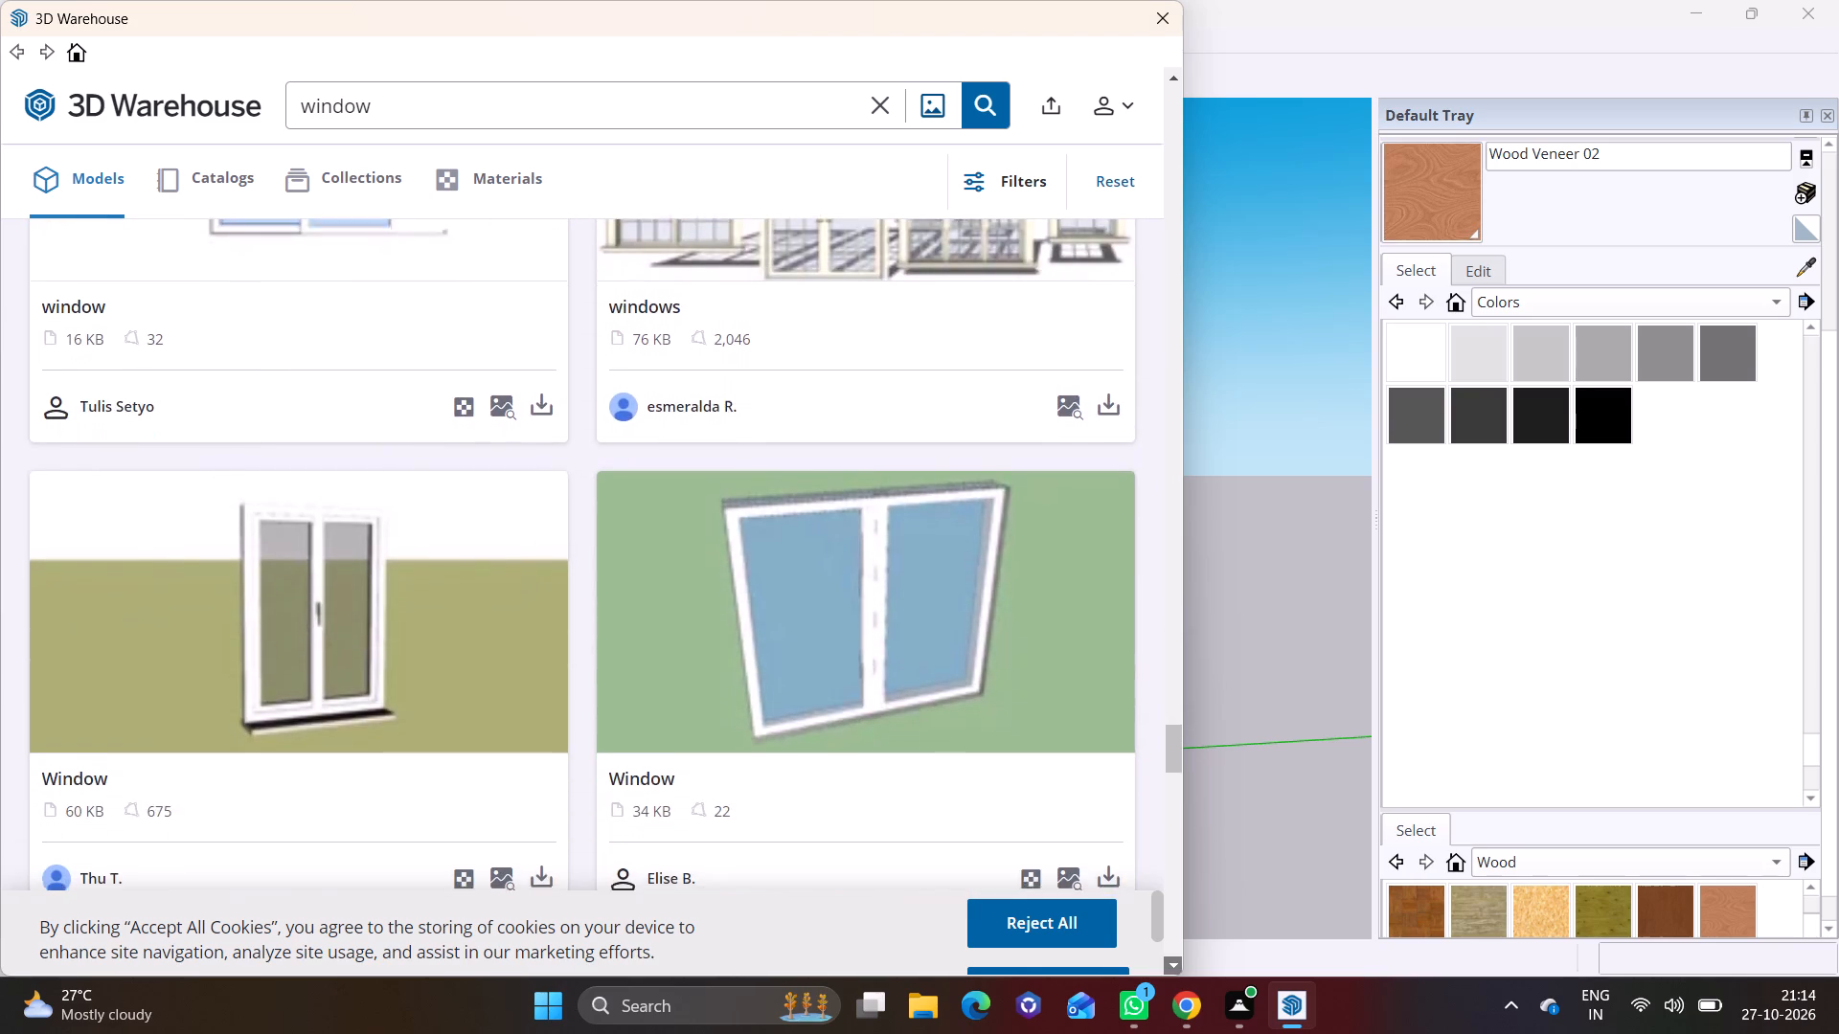
pyautogui.click(1174, 960)
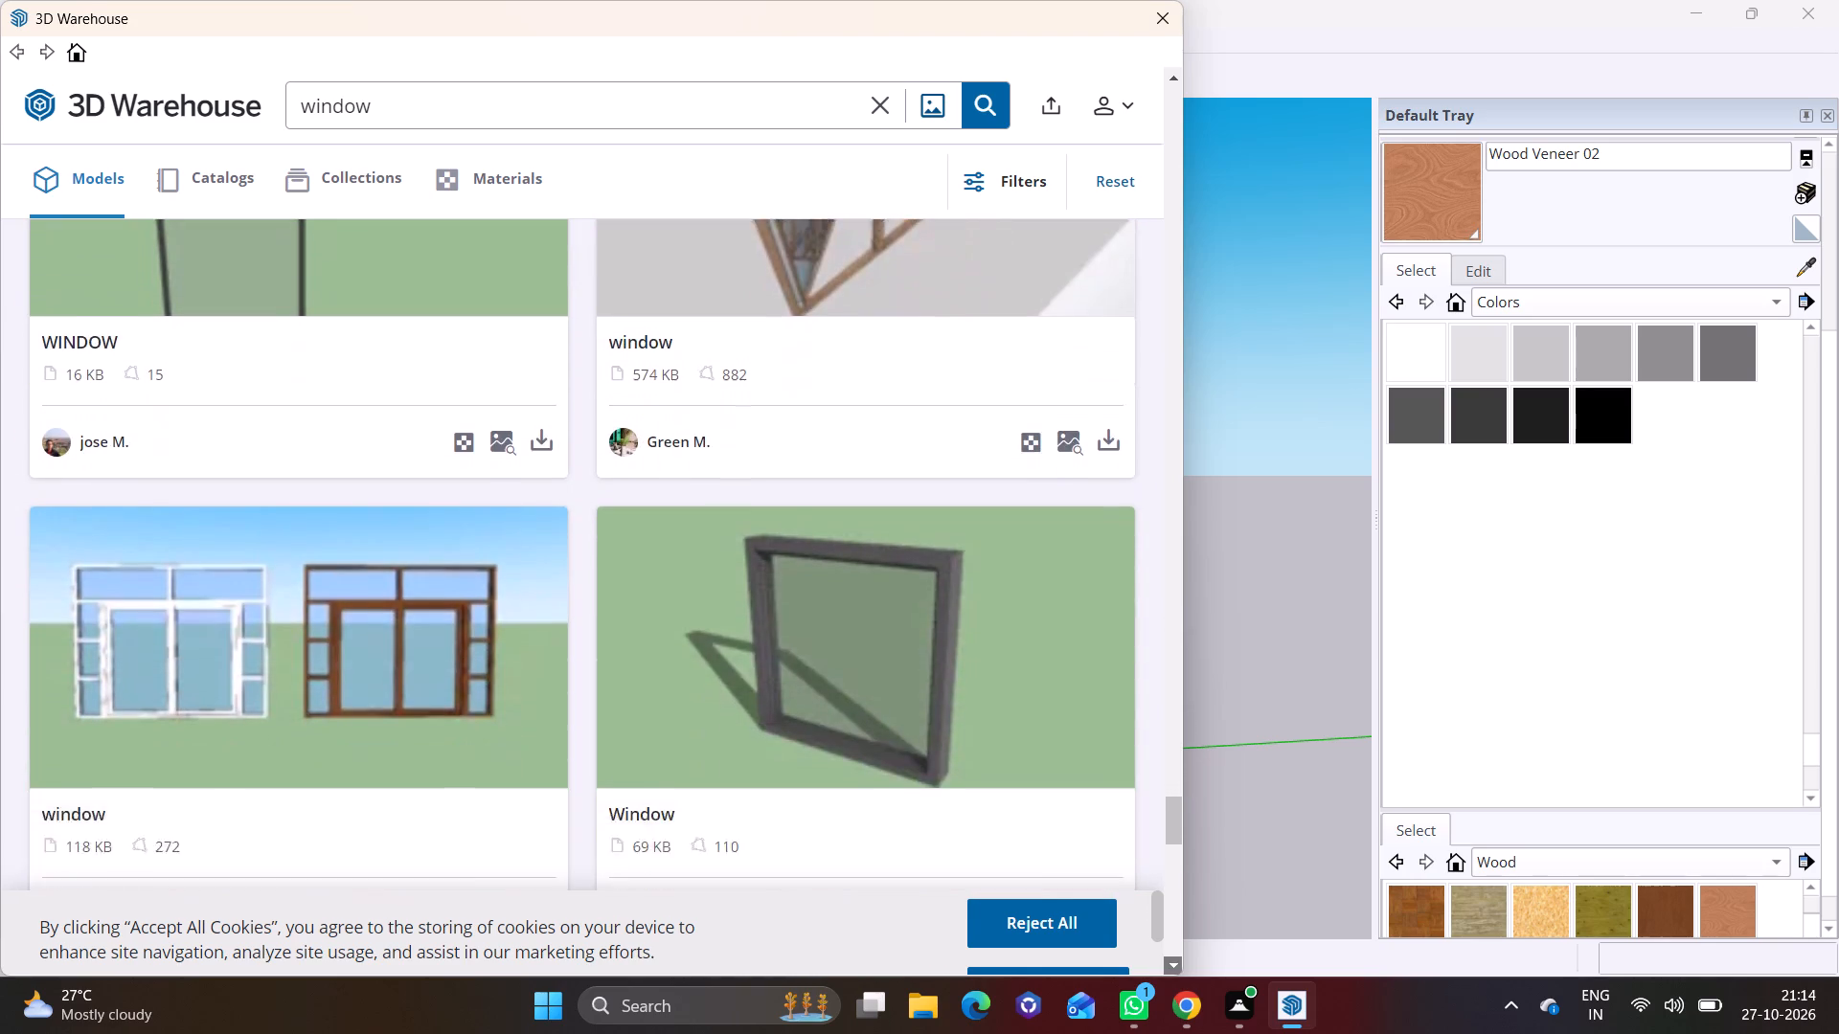
pyautogui.click(1174, 960)
pyautogui.click(1174, 960)
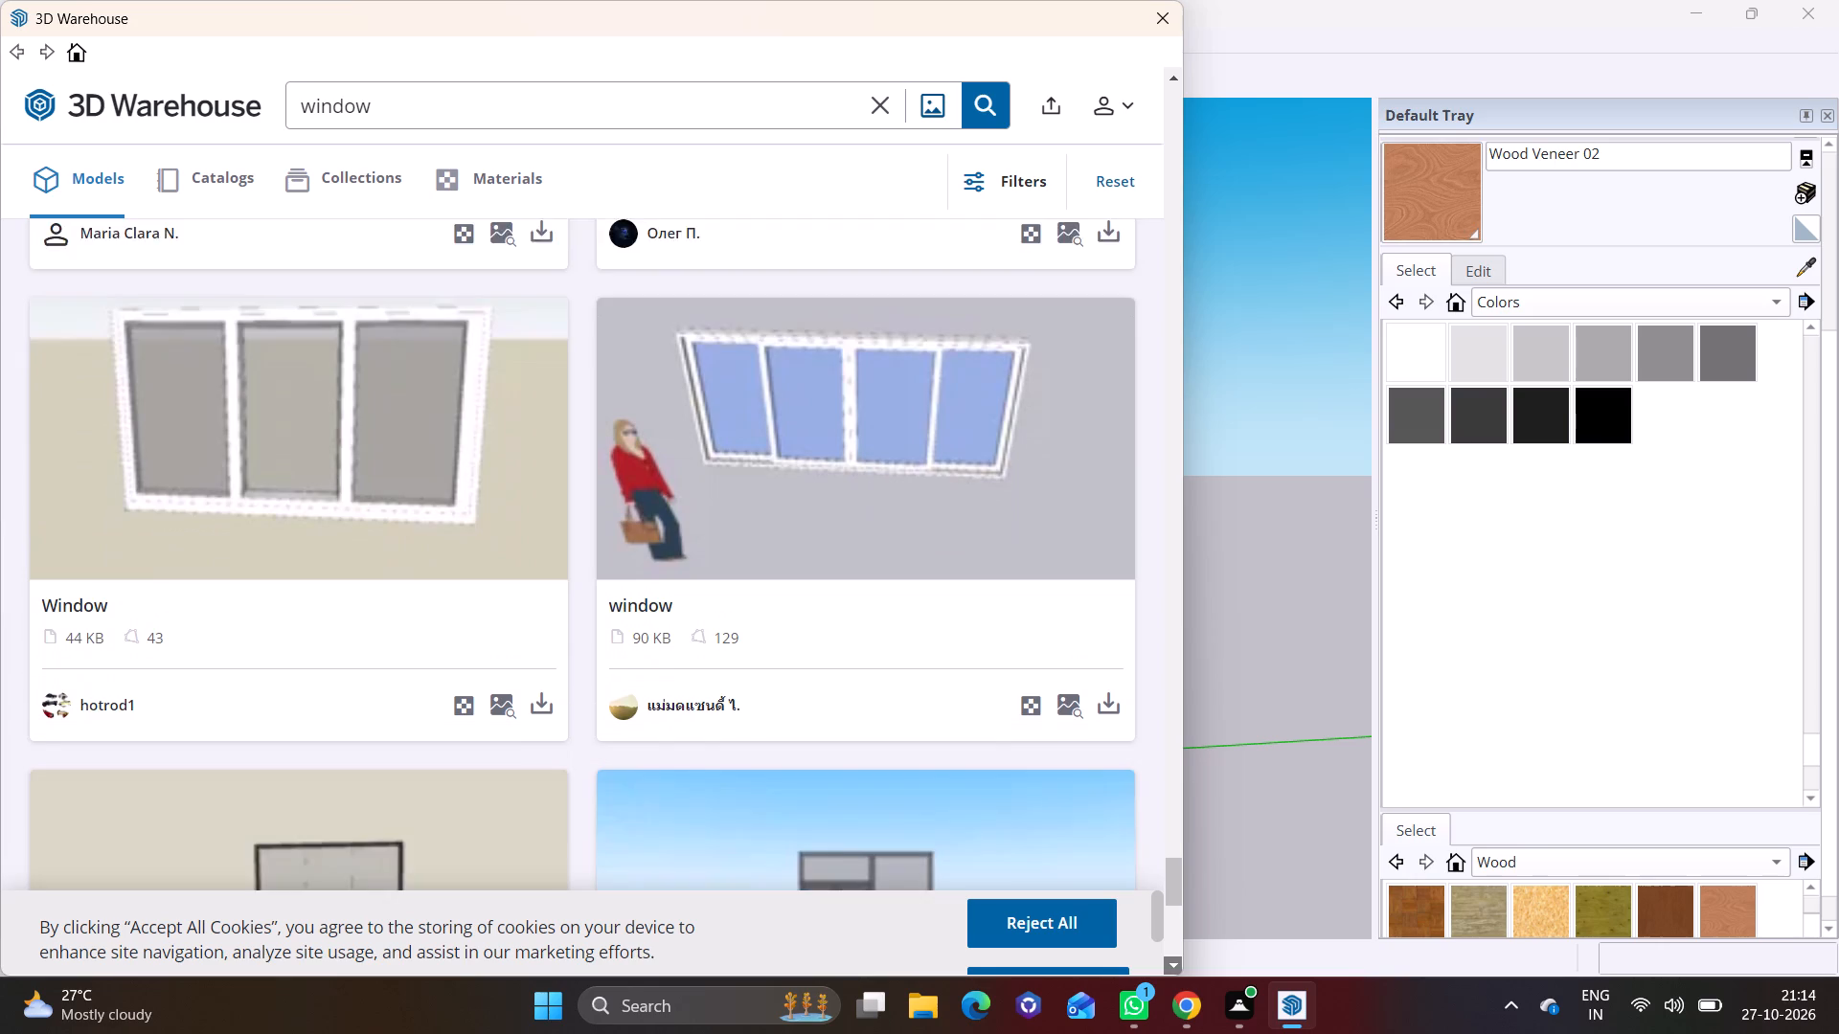
pyautogui.click(1174, 960)
pyautogui.click(1174, 960)
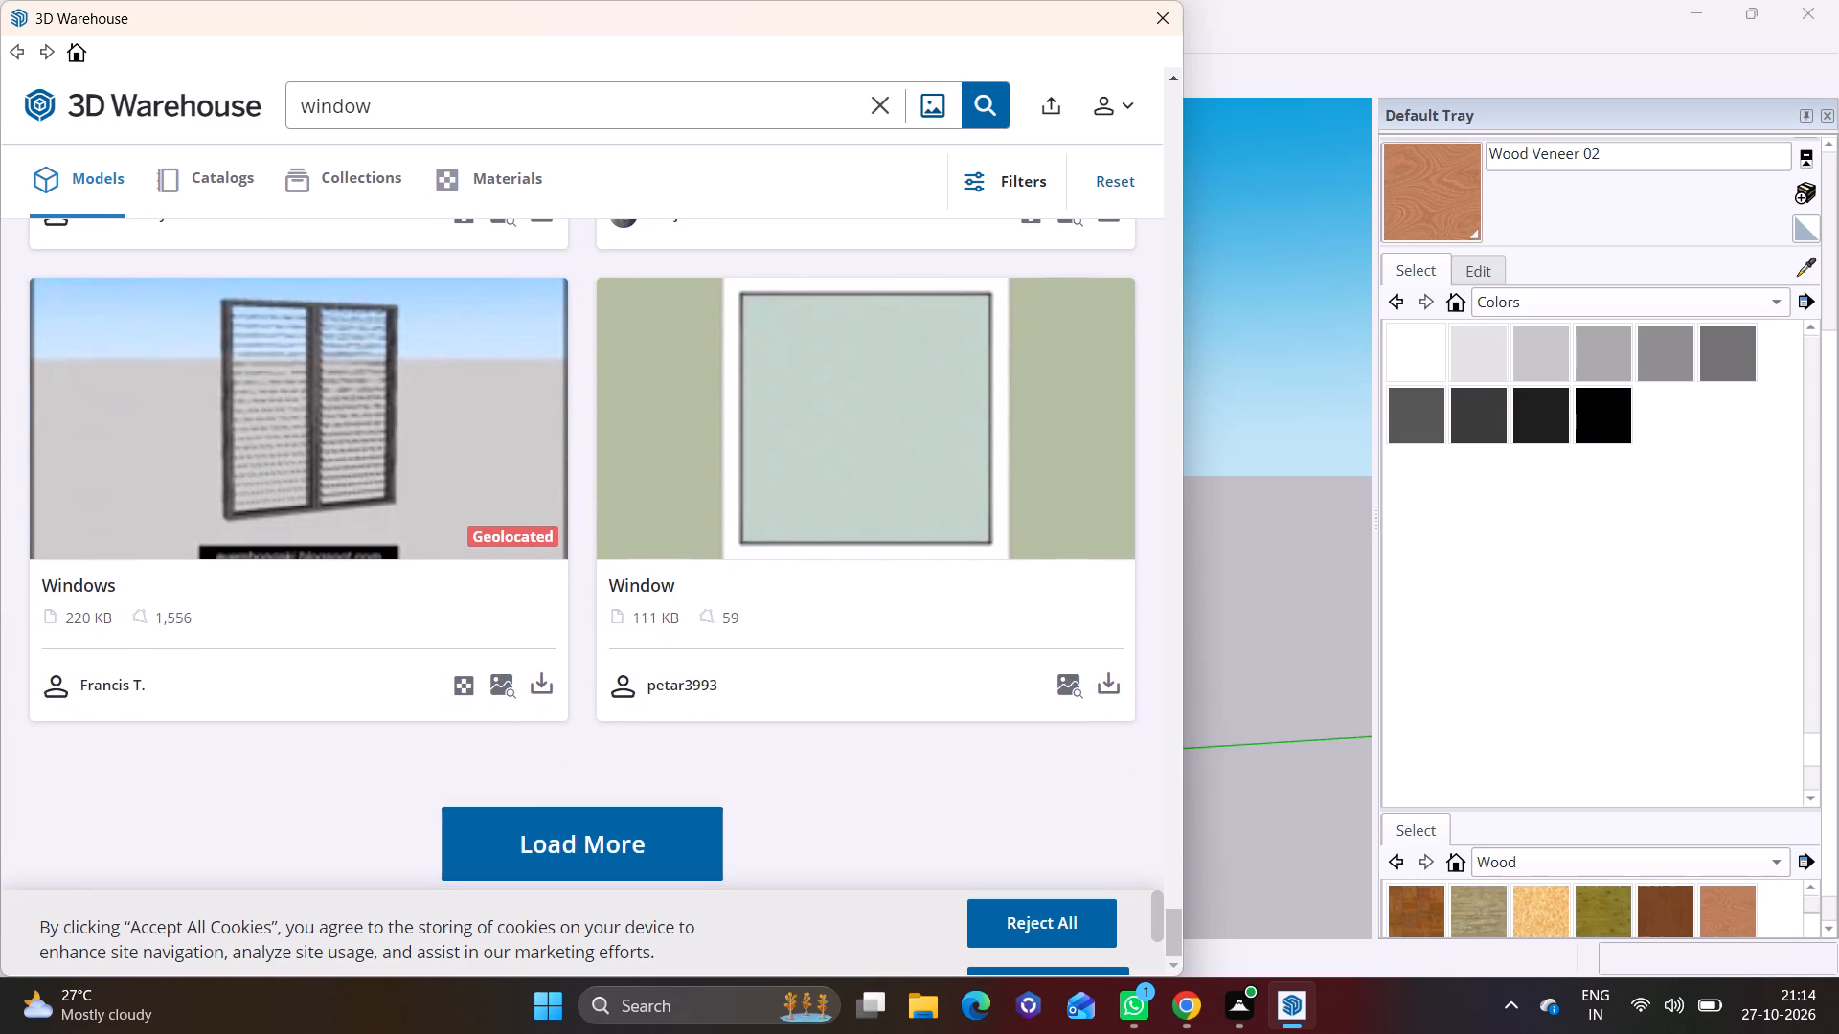
# Load the second batch of models in the "window" search and browse all of it for a suitable window.
pyautogui.click(687, 861)
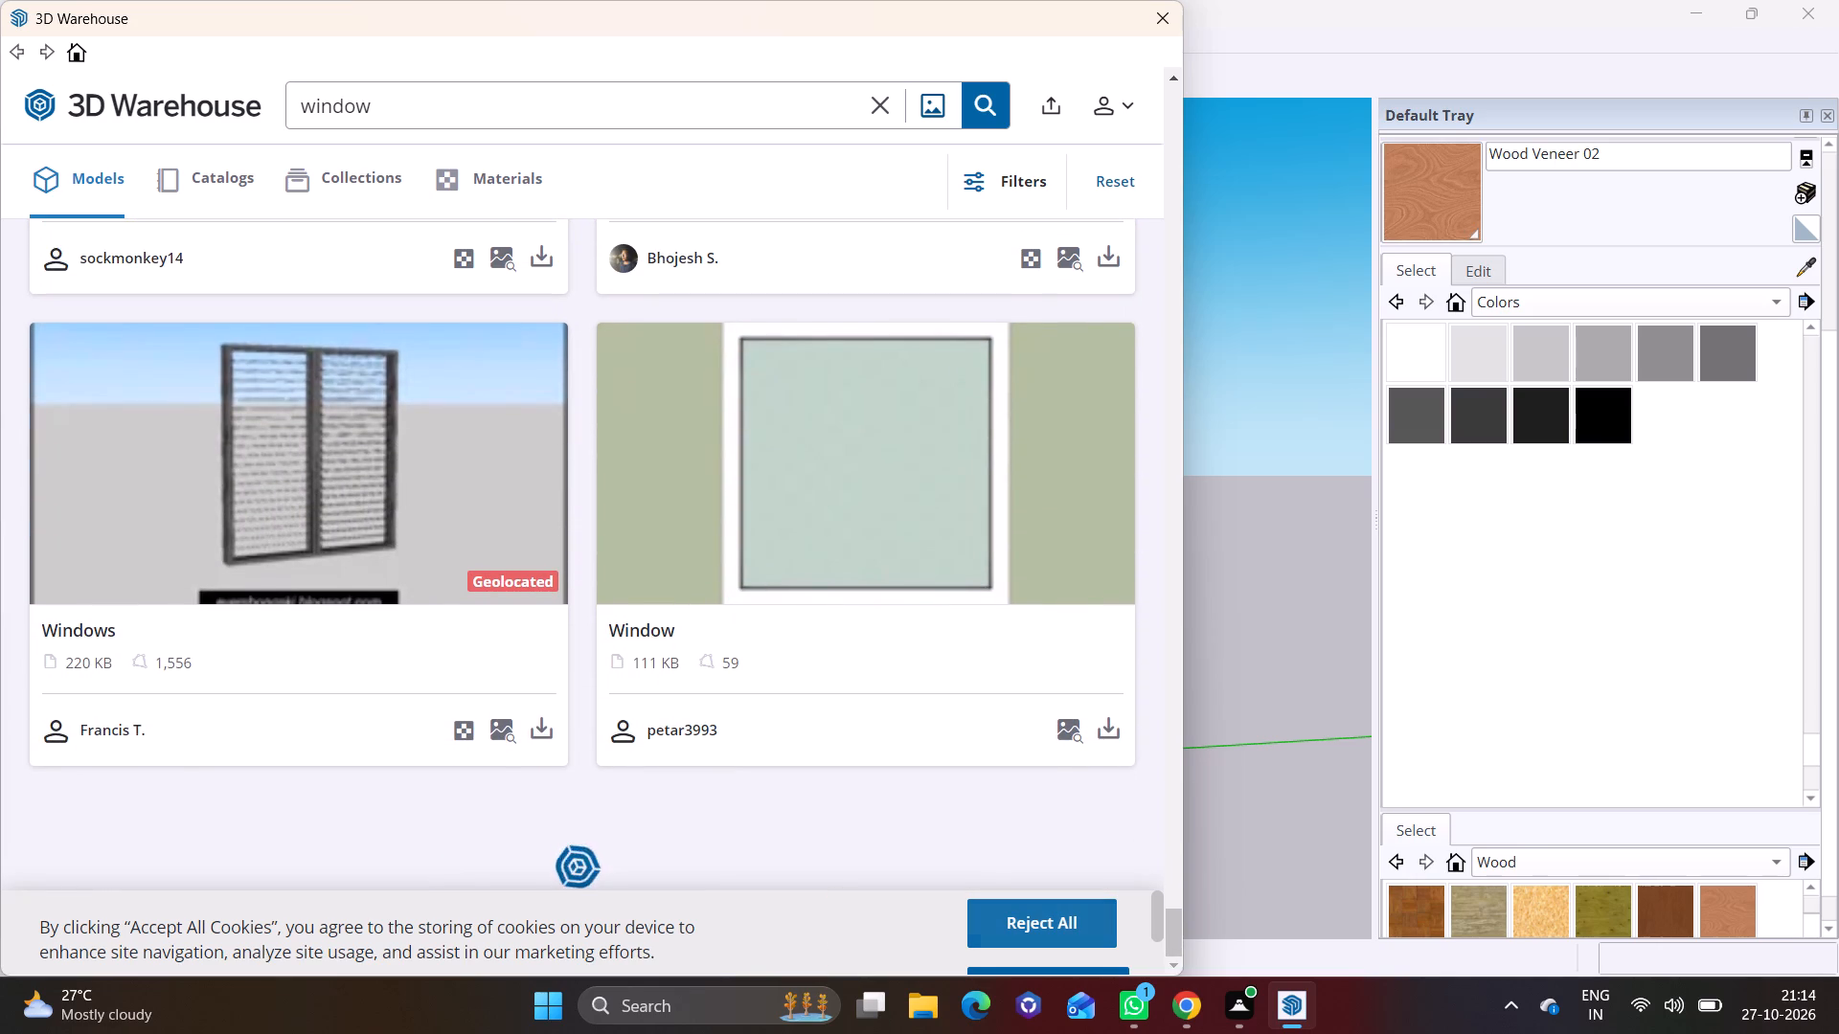
pyautogui.click(1170, 963)
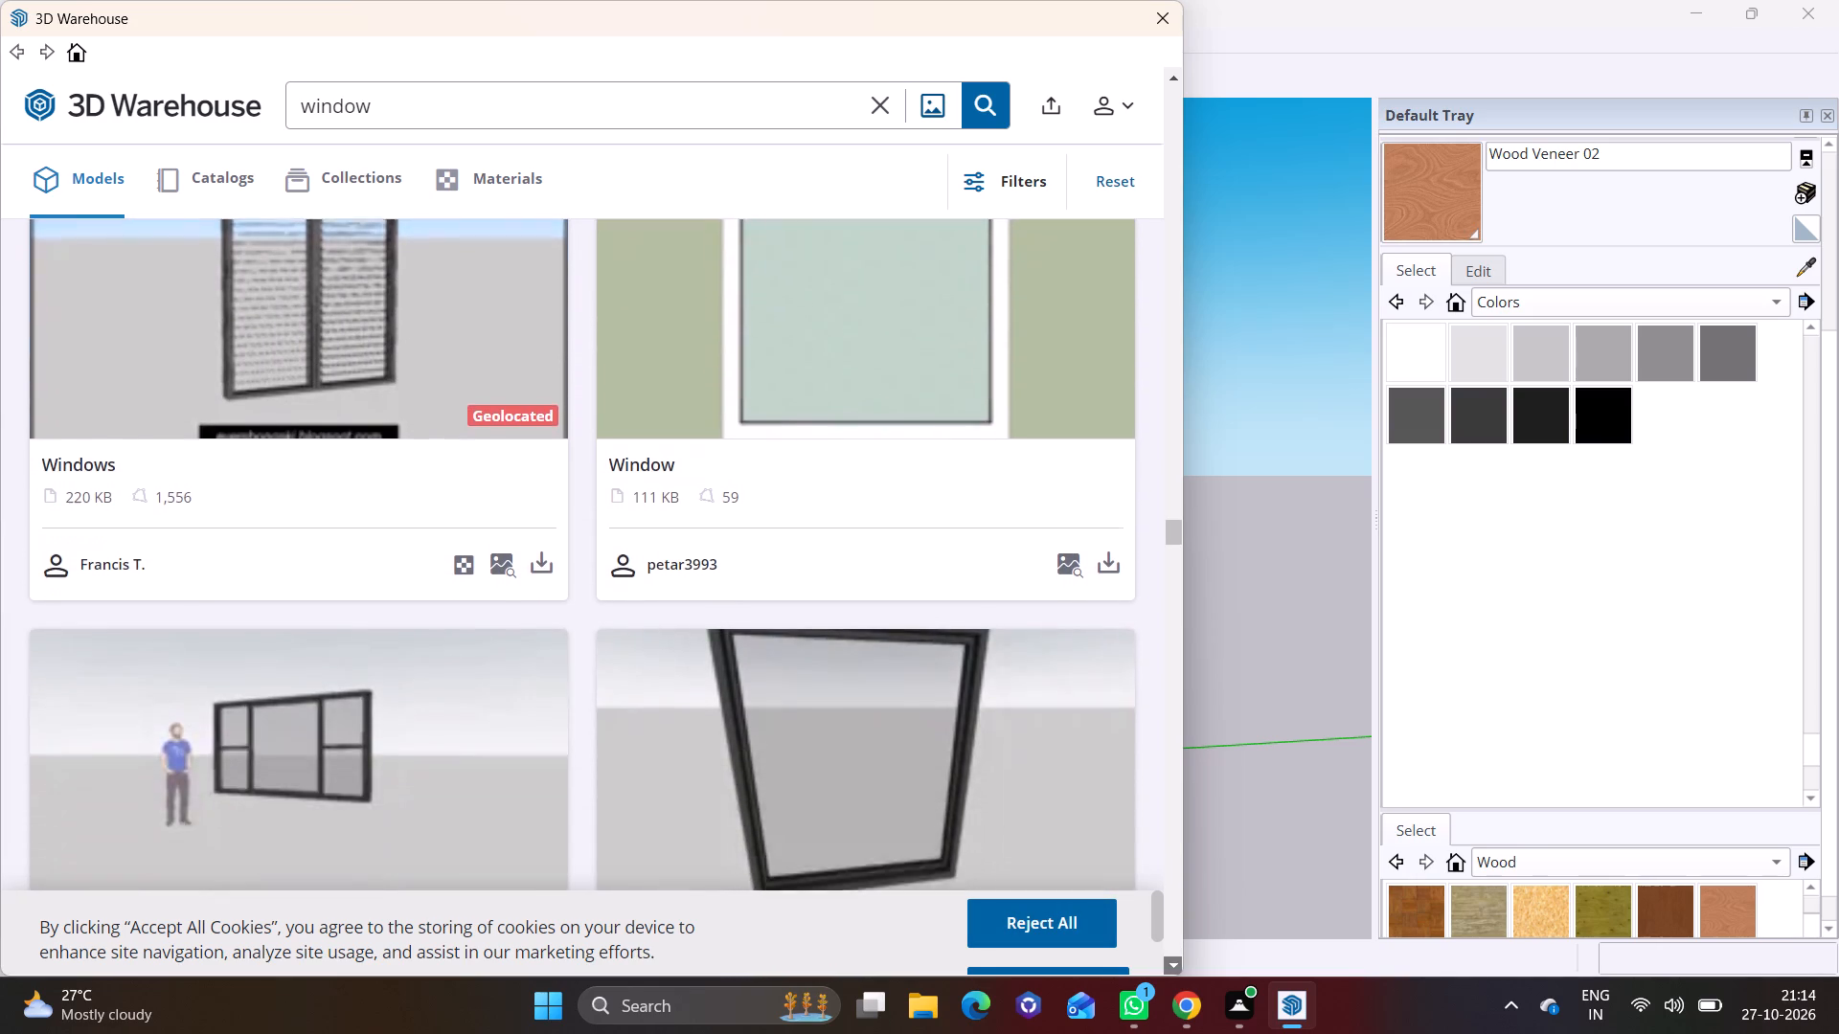
pyautogui.click(1170, 963)
pyautogui.click(1170, 963)
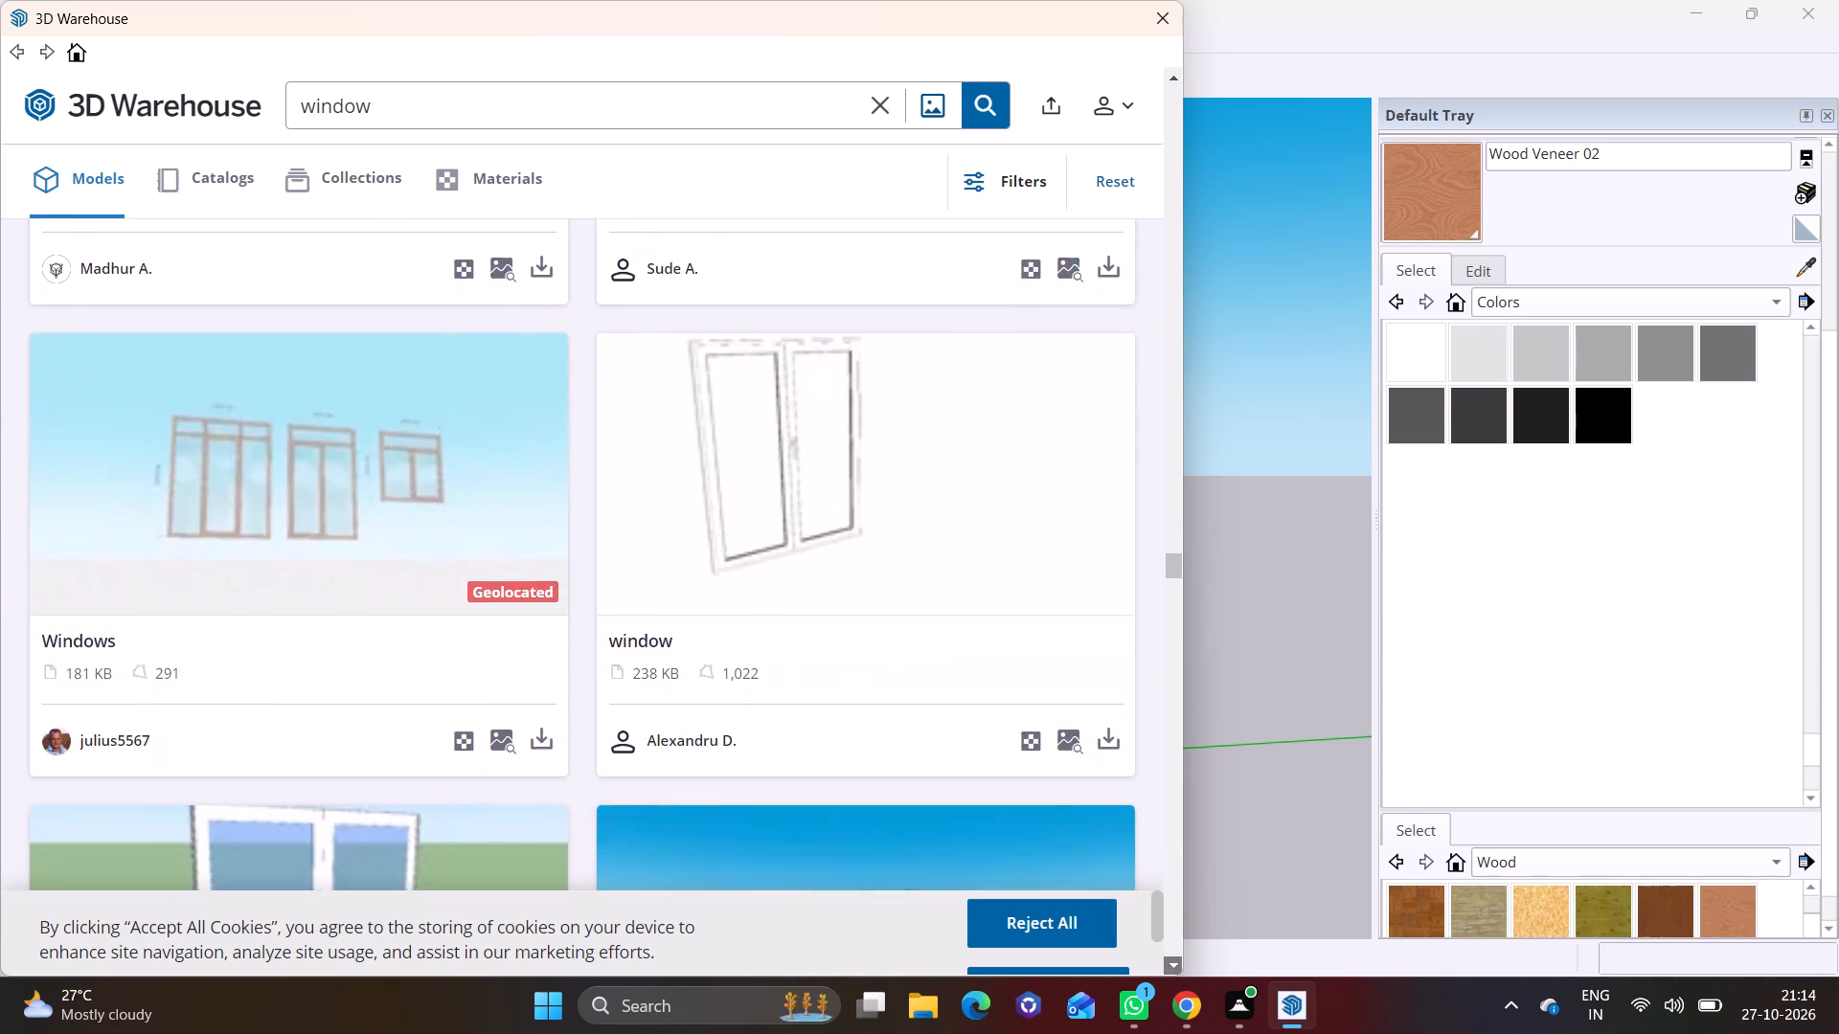
pyautogui.click(1170, 963)
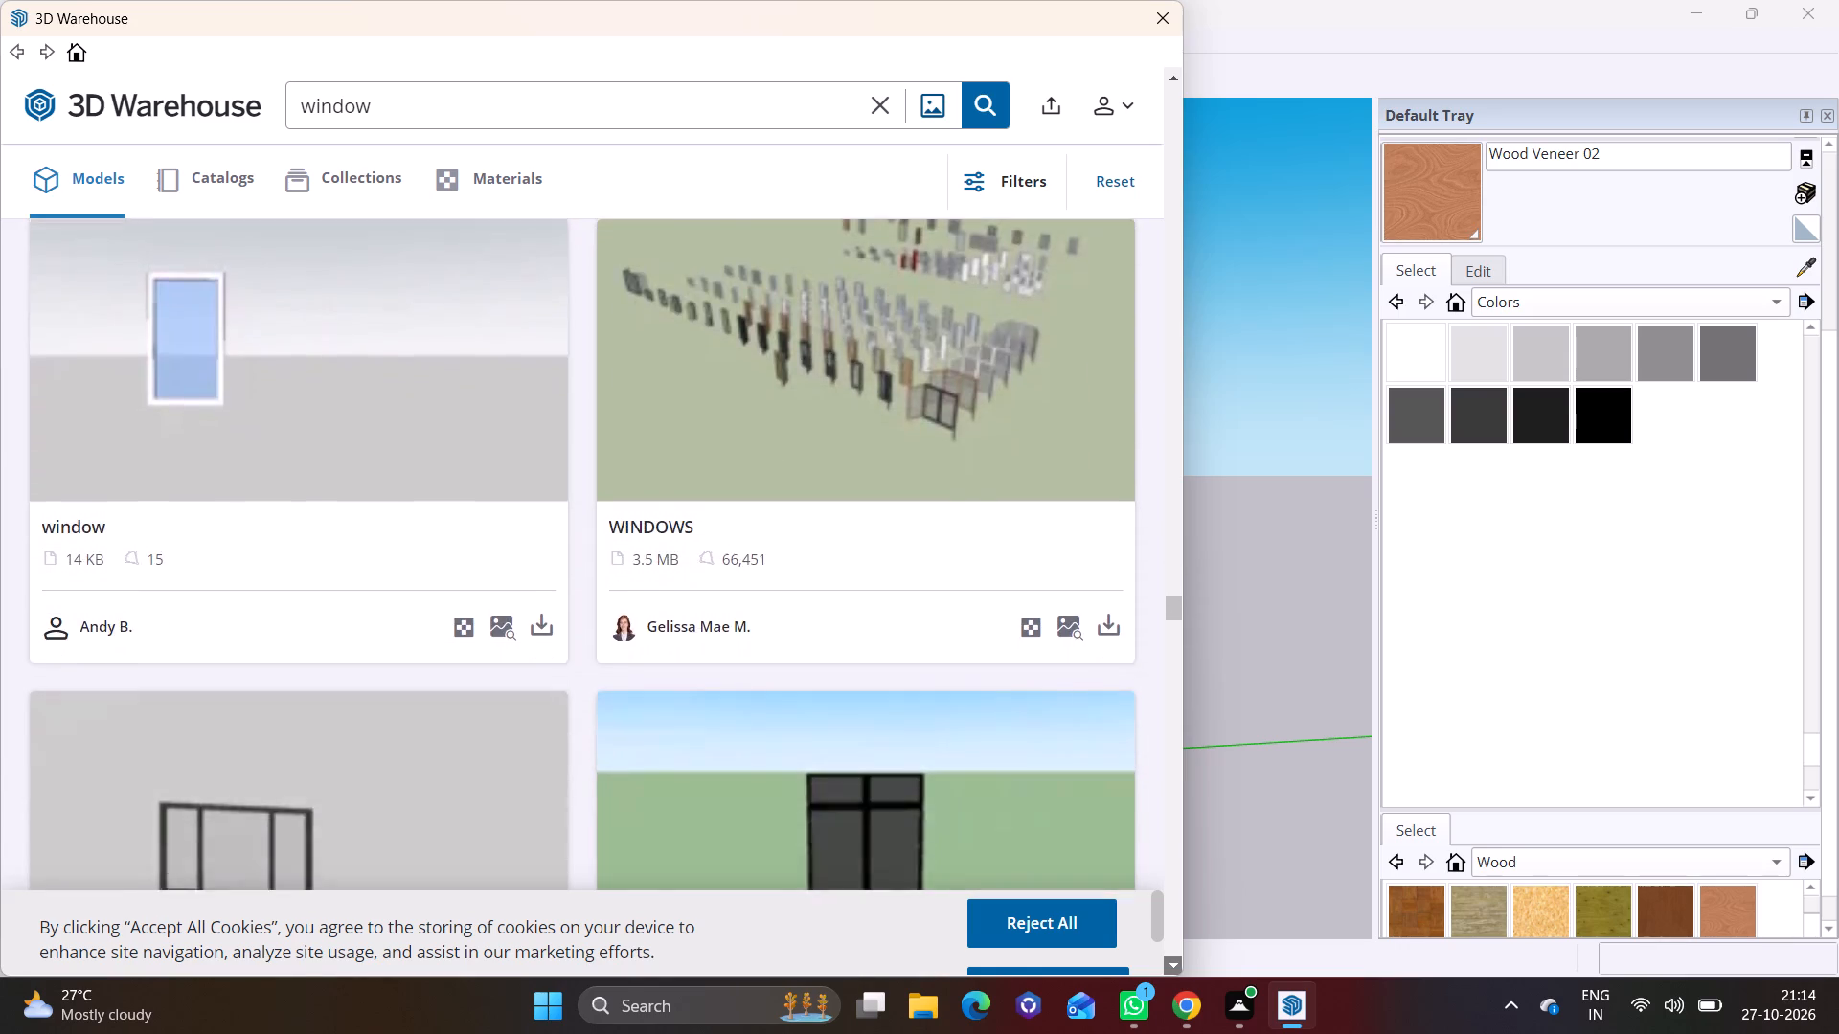
pyautogui.click(1170, 963)
pyautogui.click(1170, 963)
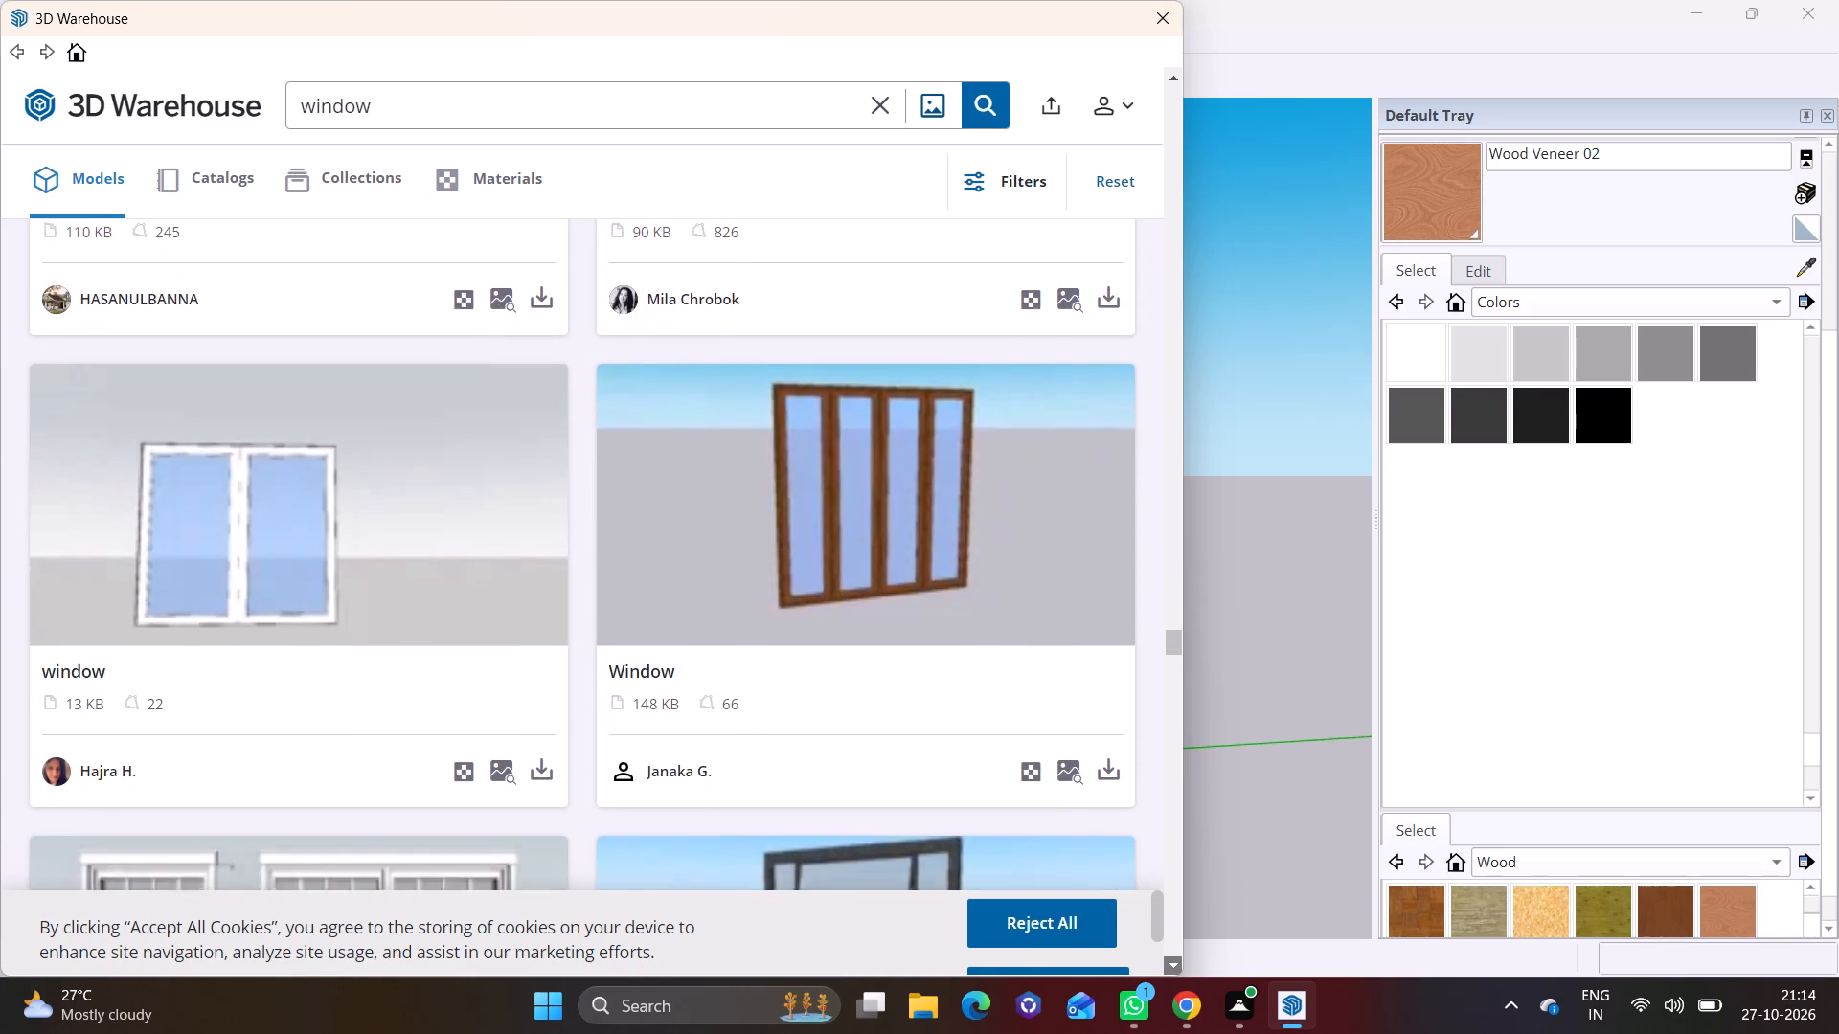
pyautogui.click(1170, 963)
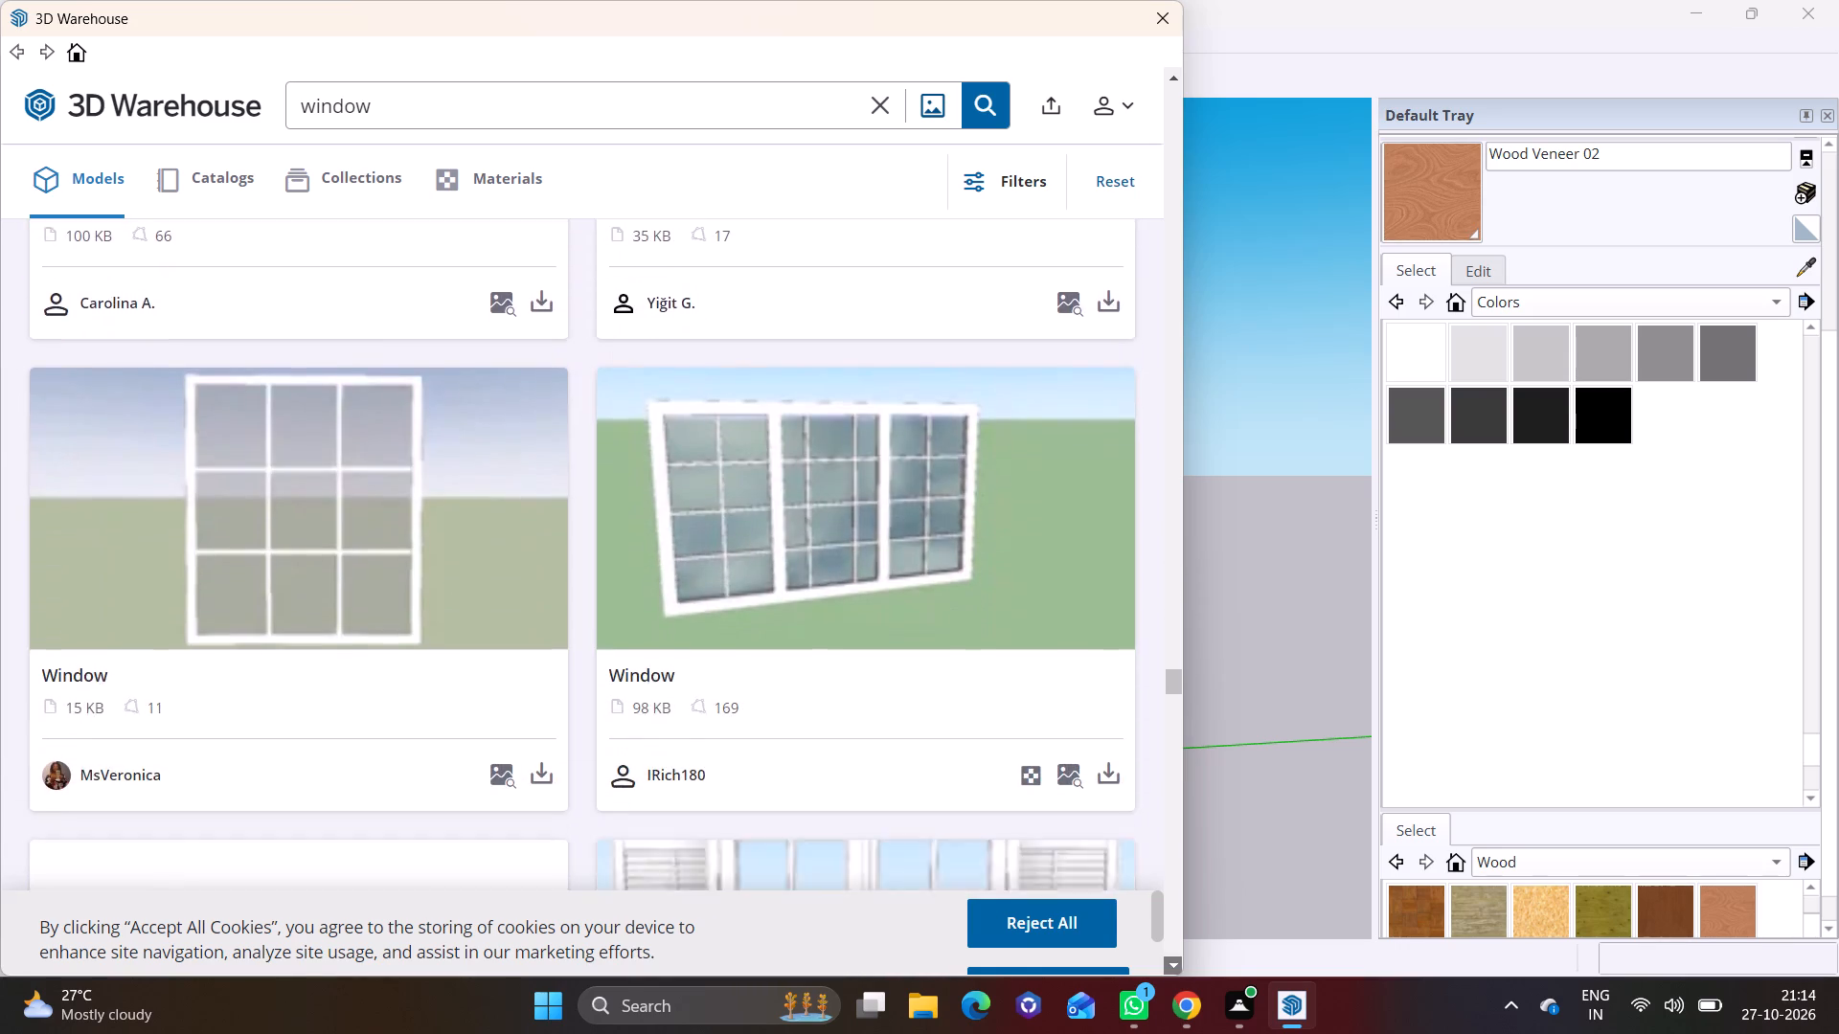
pyautogui.click(1170, 963)
pyautogui.click(1170, 963)
pyautogui.click(1170, 963)
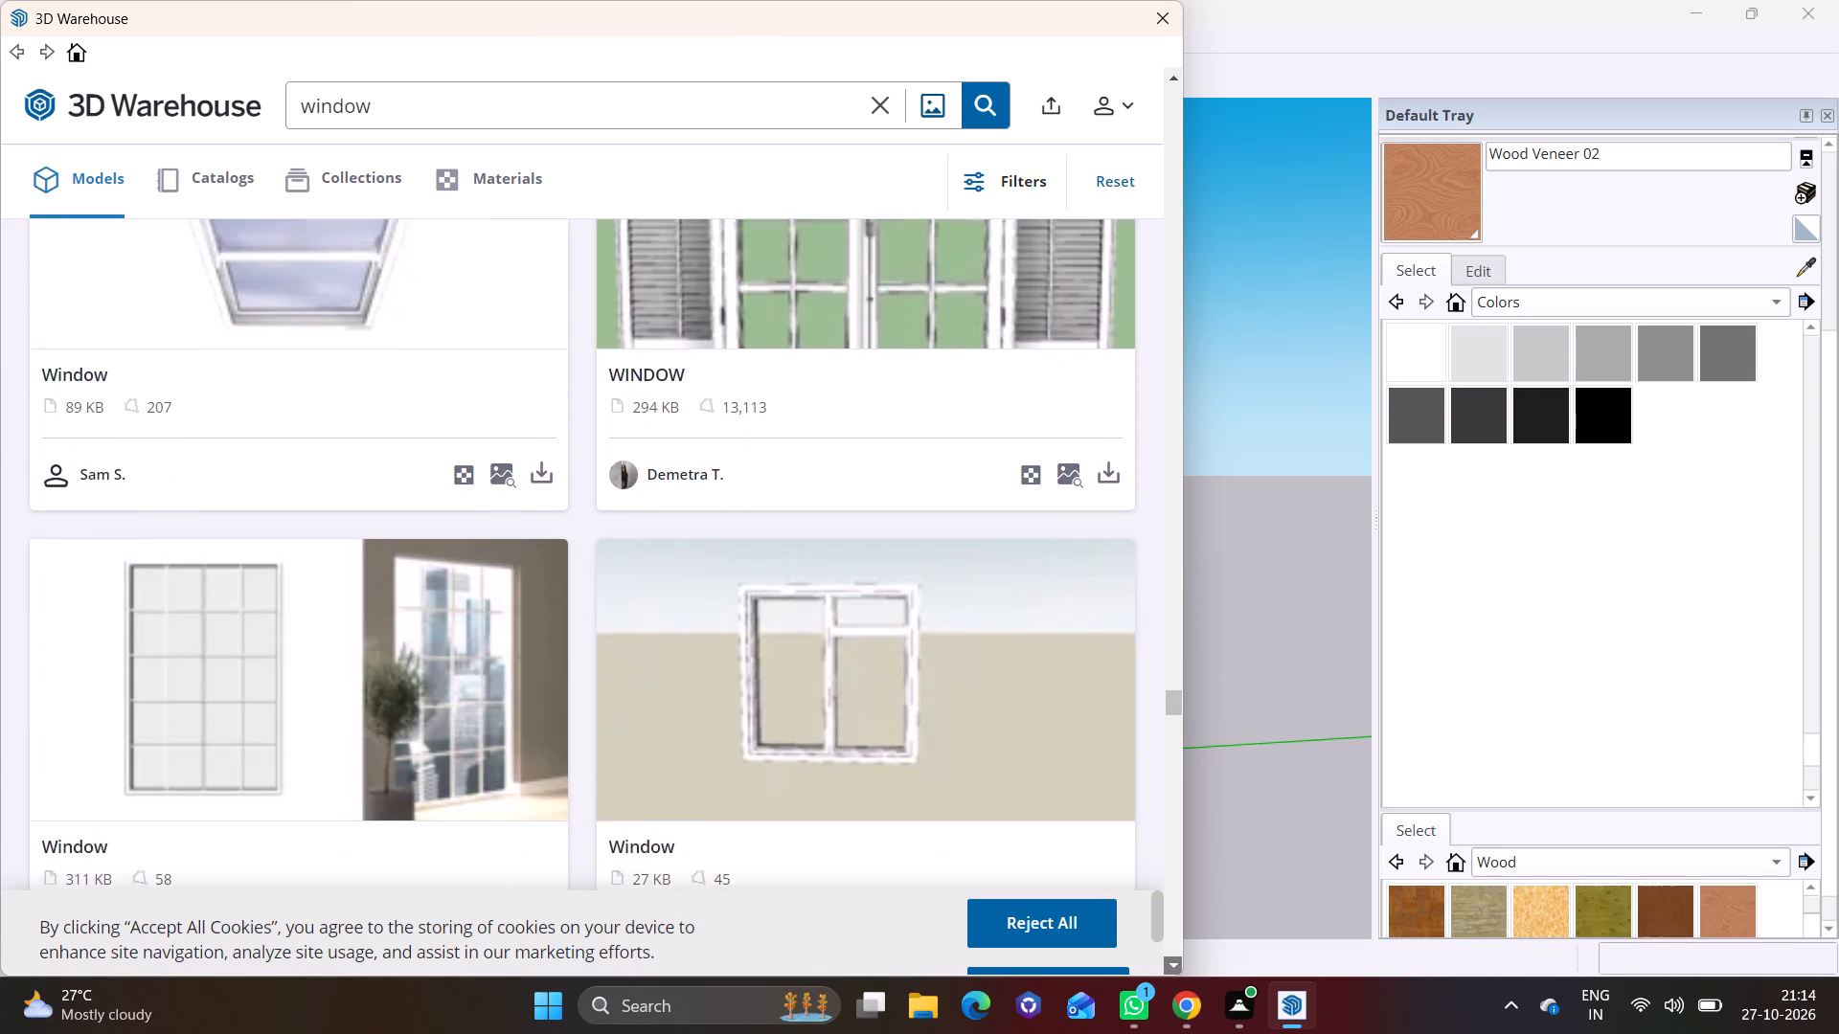
pyautogui.click(1170, 963)
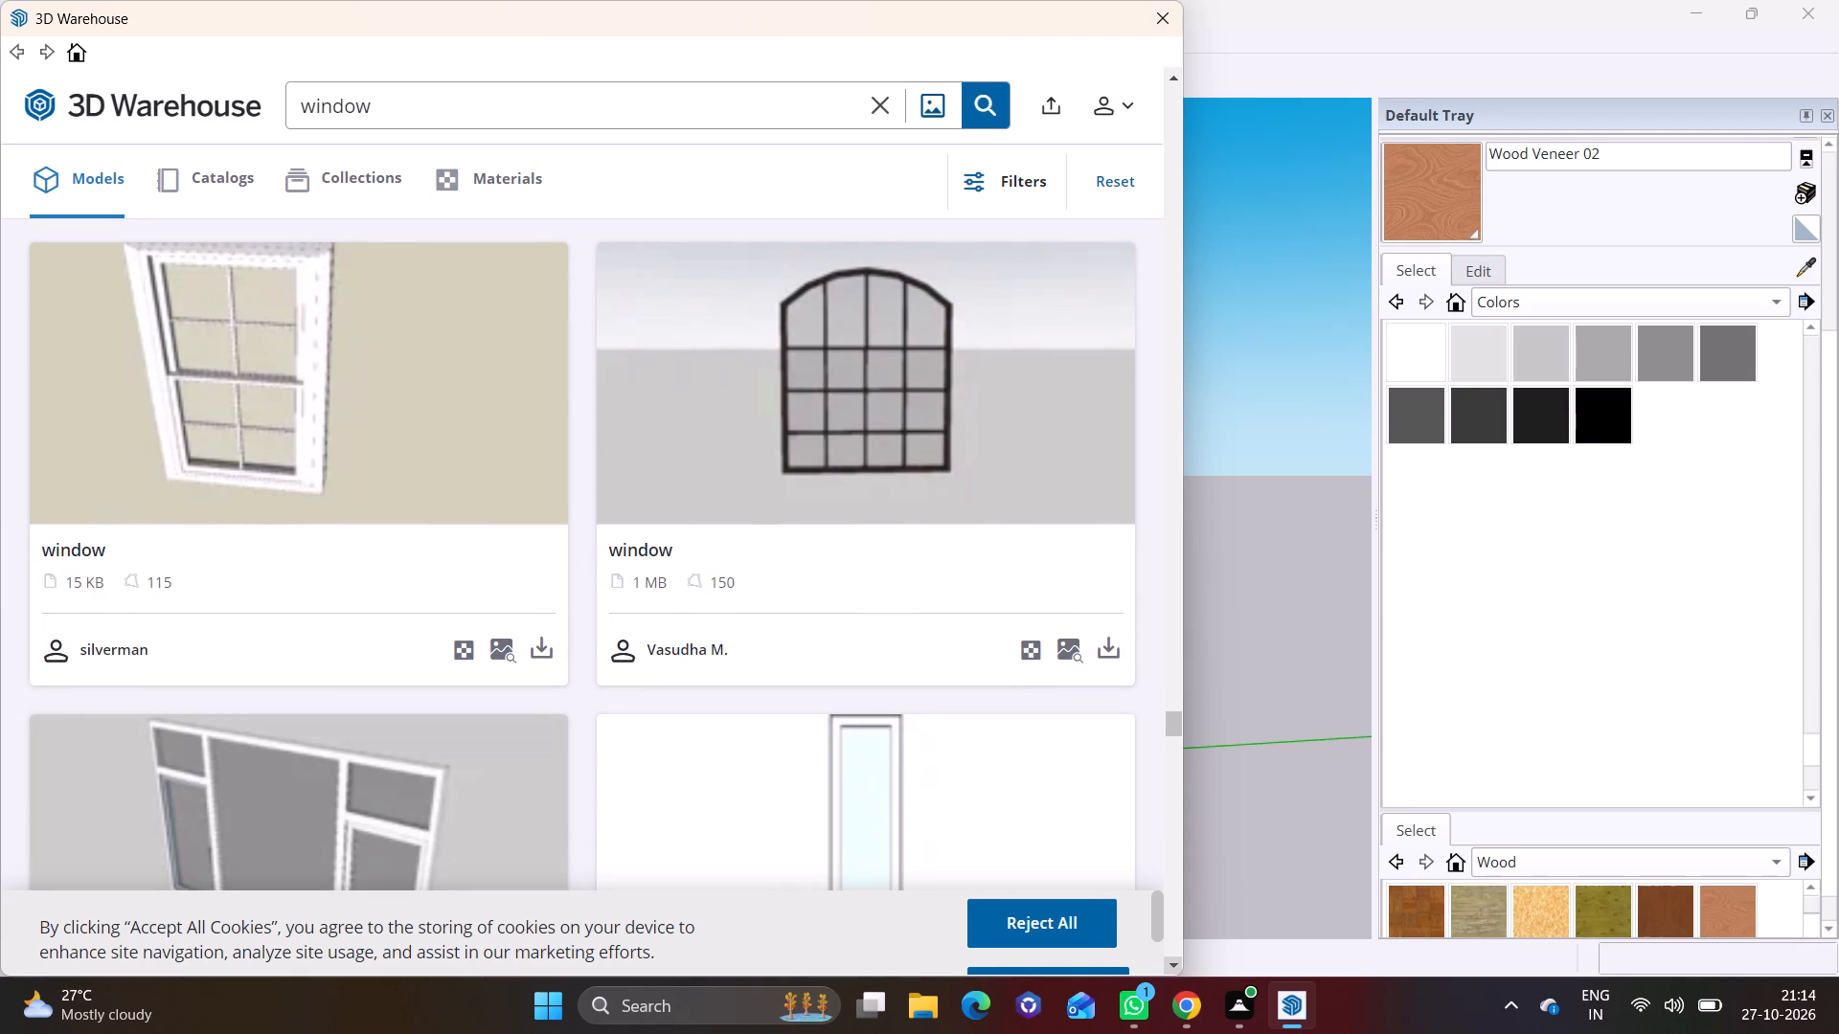
pyautogui.click(1170, 963)
pyautogui.click(1170, 963)
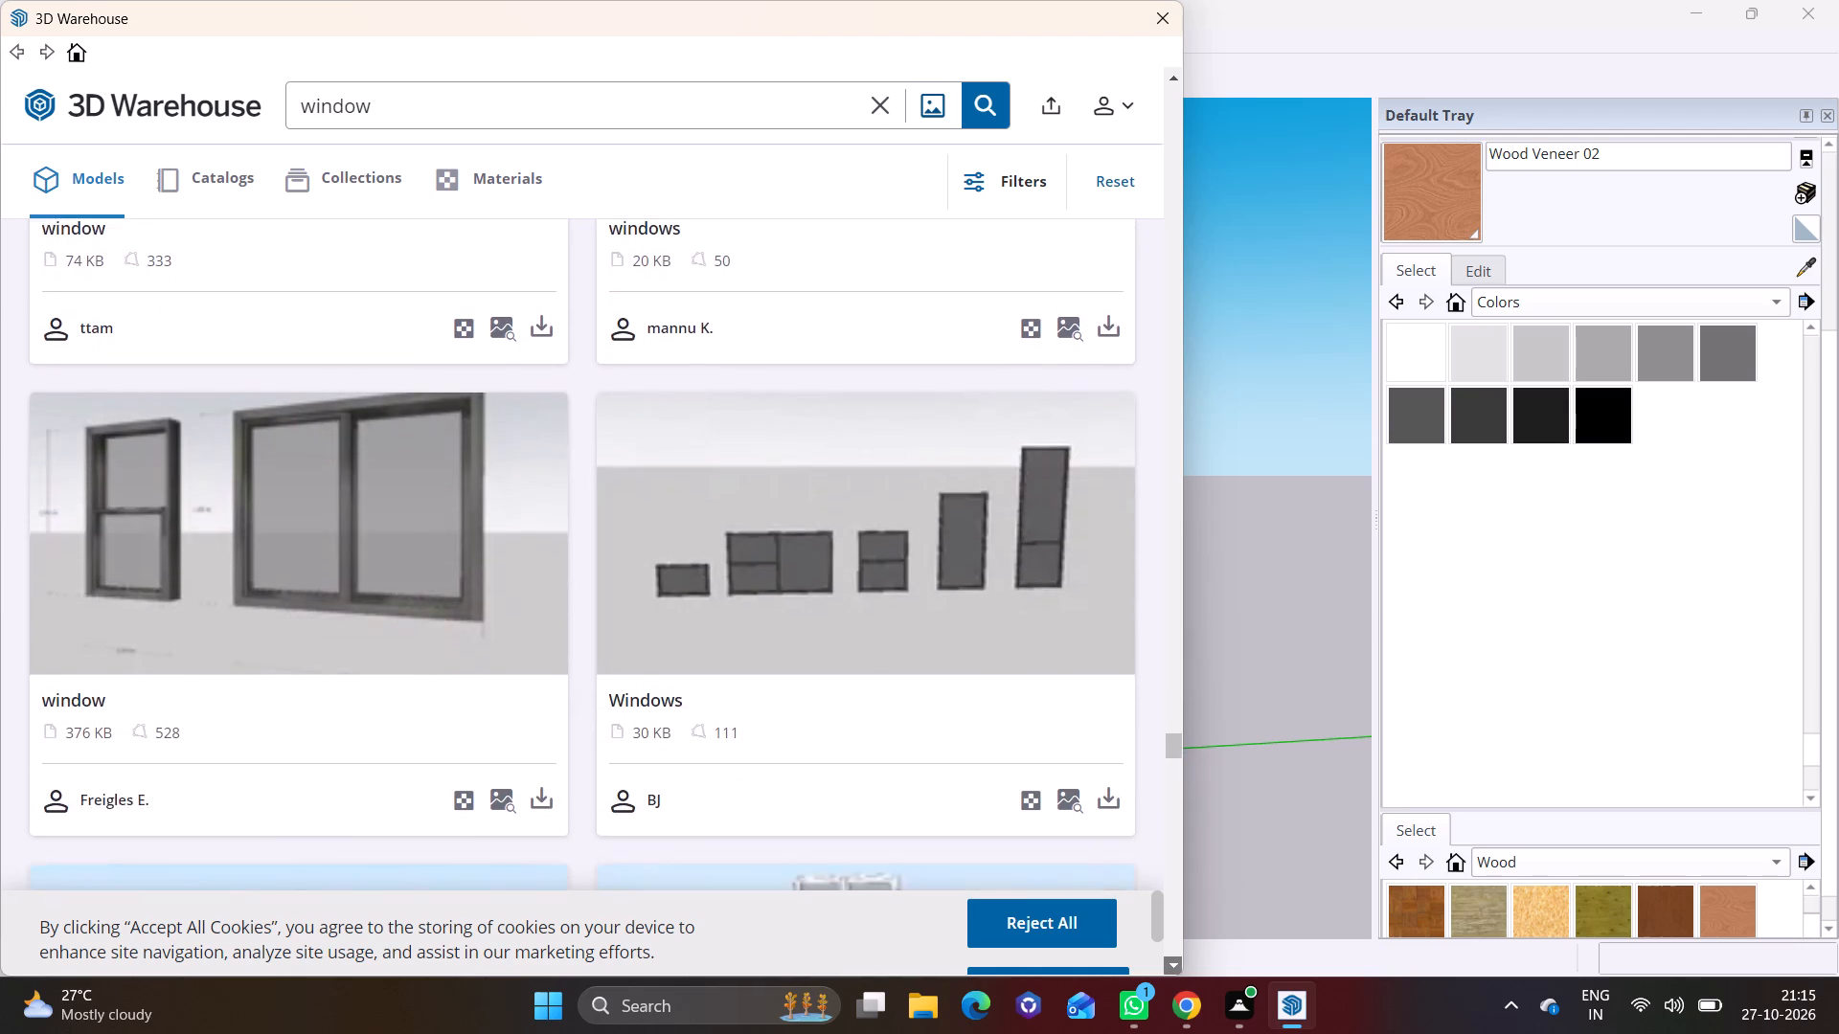
pyautogui.click(1170, 963)
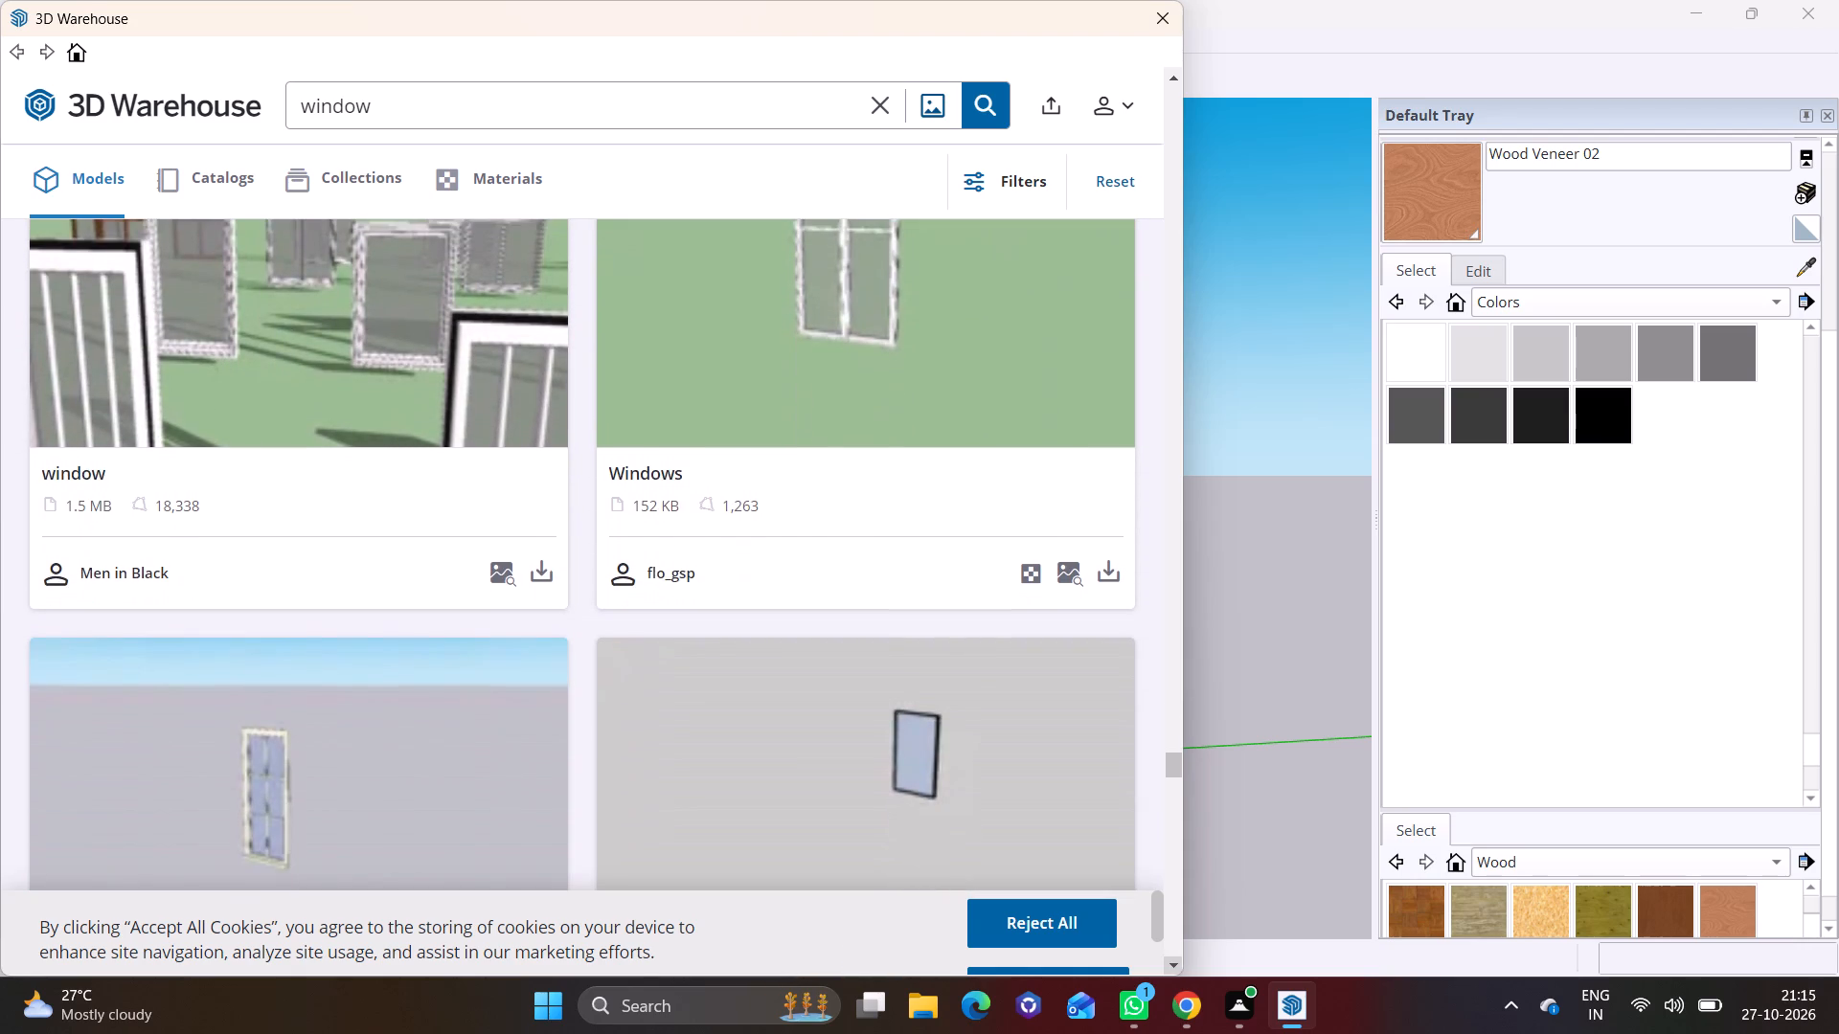
pyautogui.click(1170, 963)
pyautogui.click(1170, 963)
pyautogui.click(1170, 963)
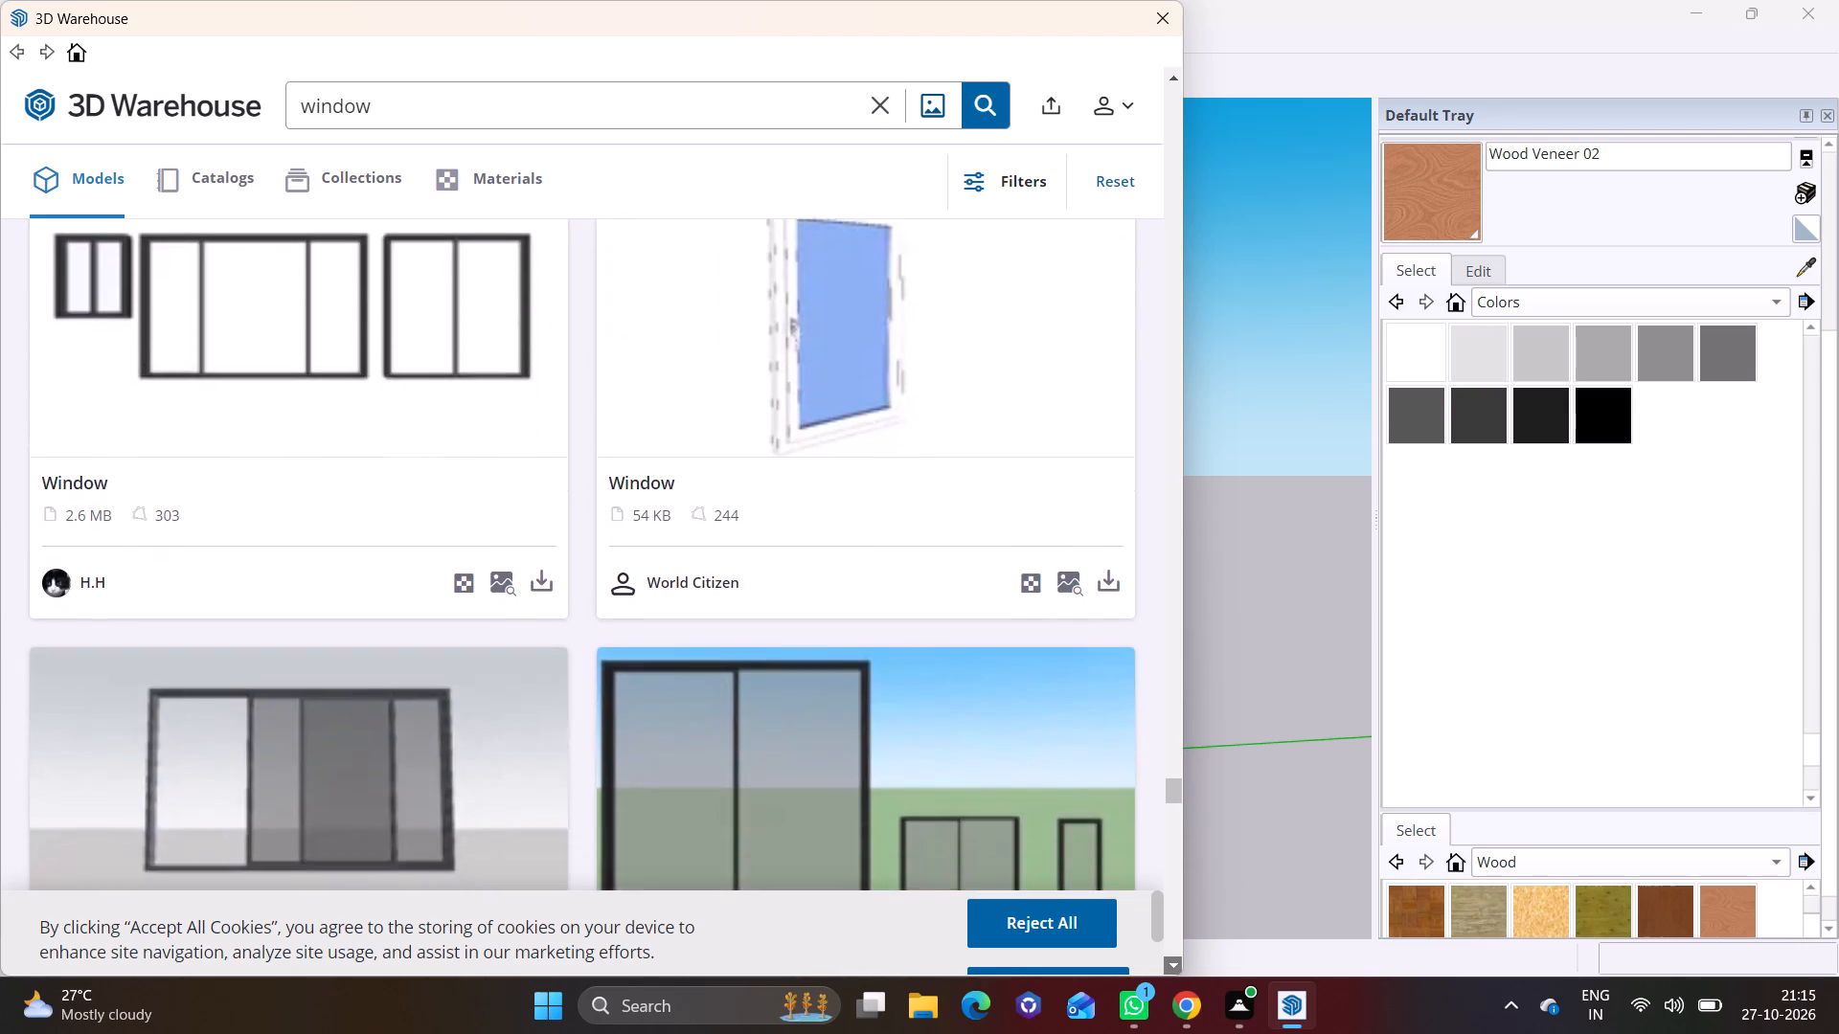
pyautogui.click(1170, 963)
pyautogui.click(1170, 963)
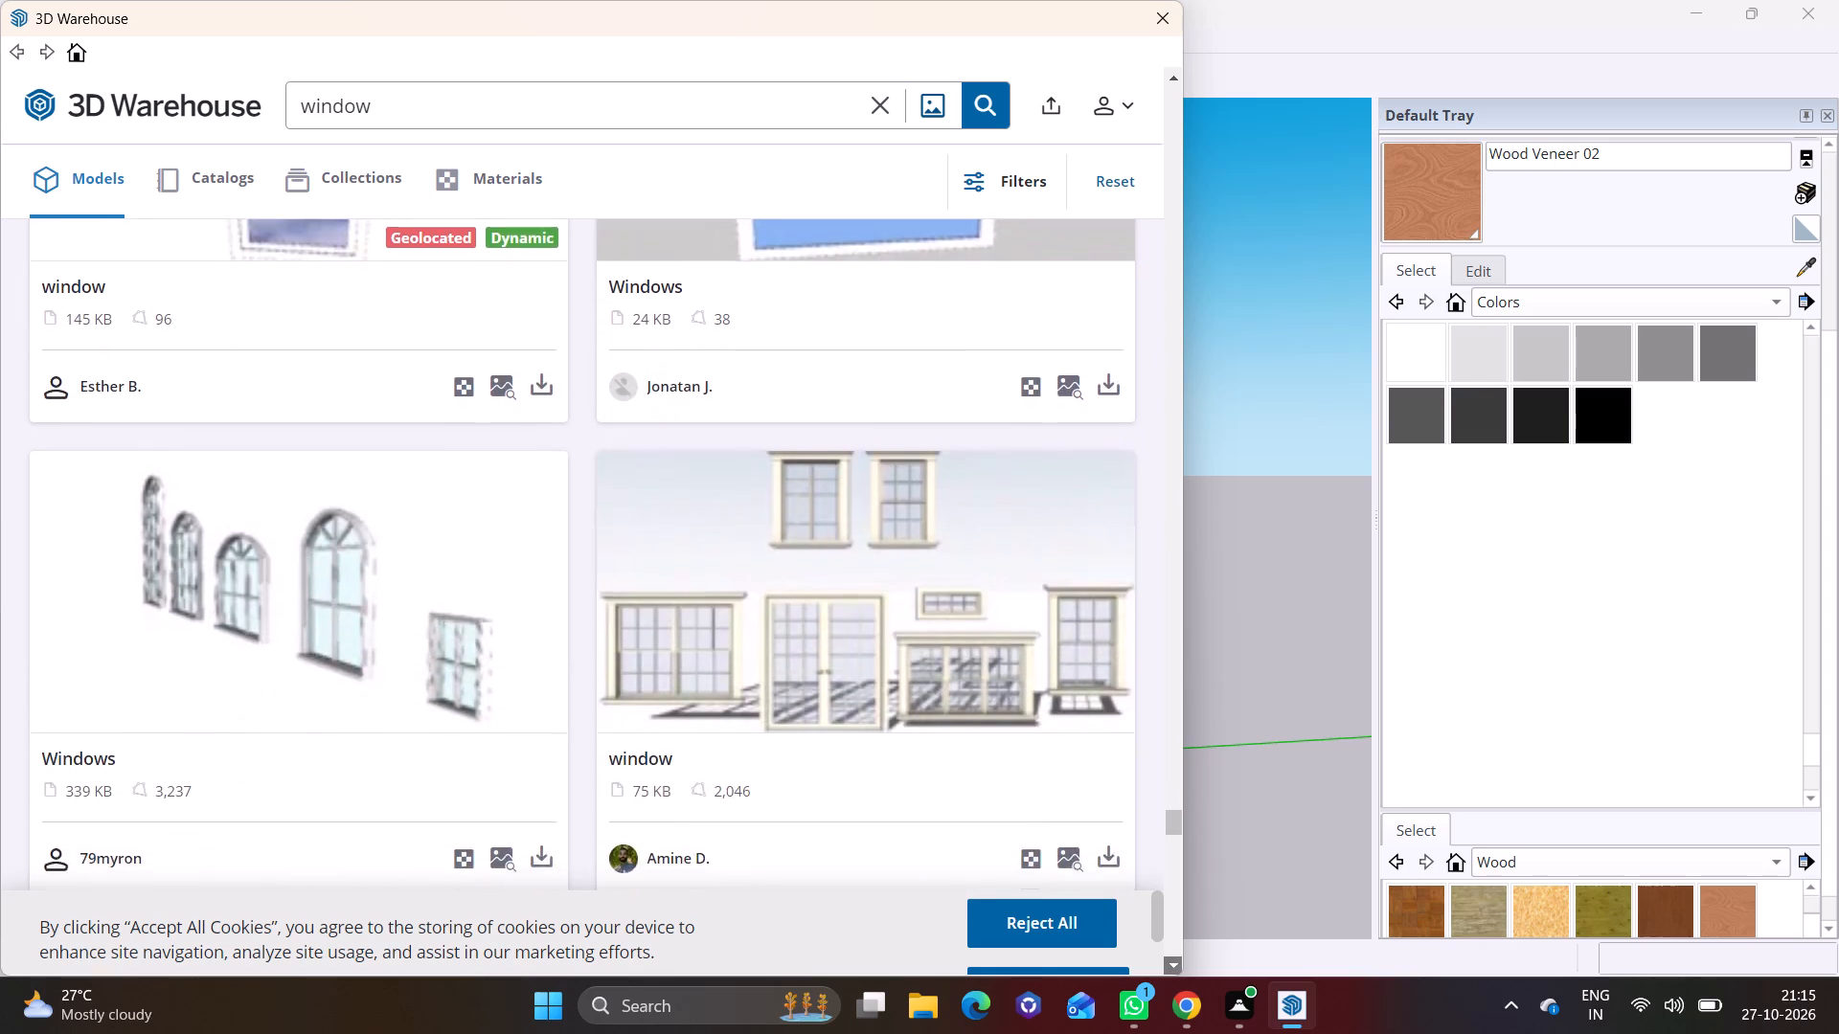
pyautogui.click(1170, 963)
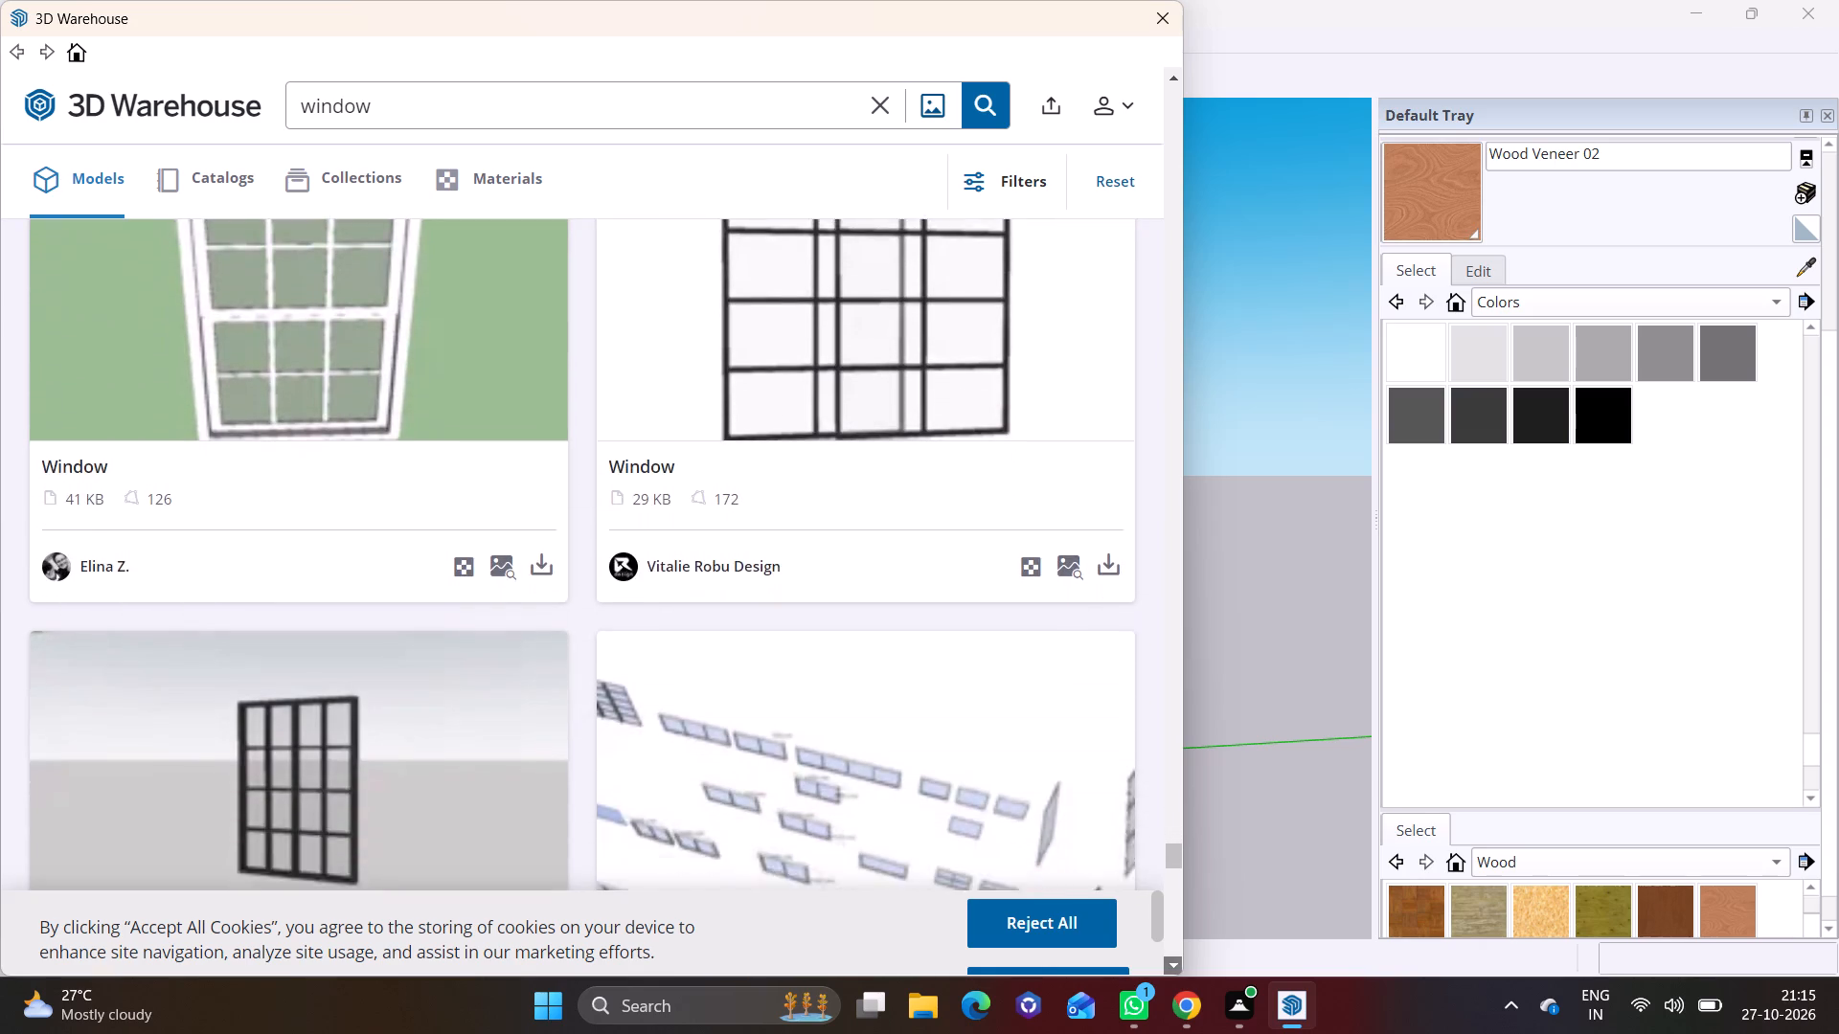
pyautogui.click(1170, 963)
pyautogui.click(1170, 963)
pyautogui.click(1170, 963)
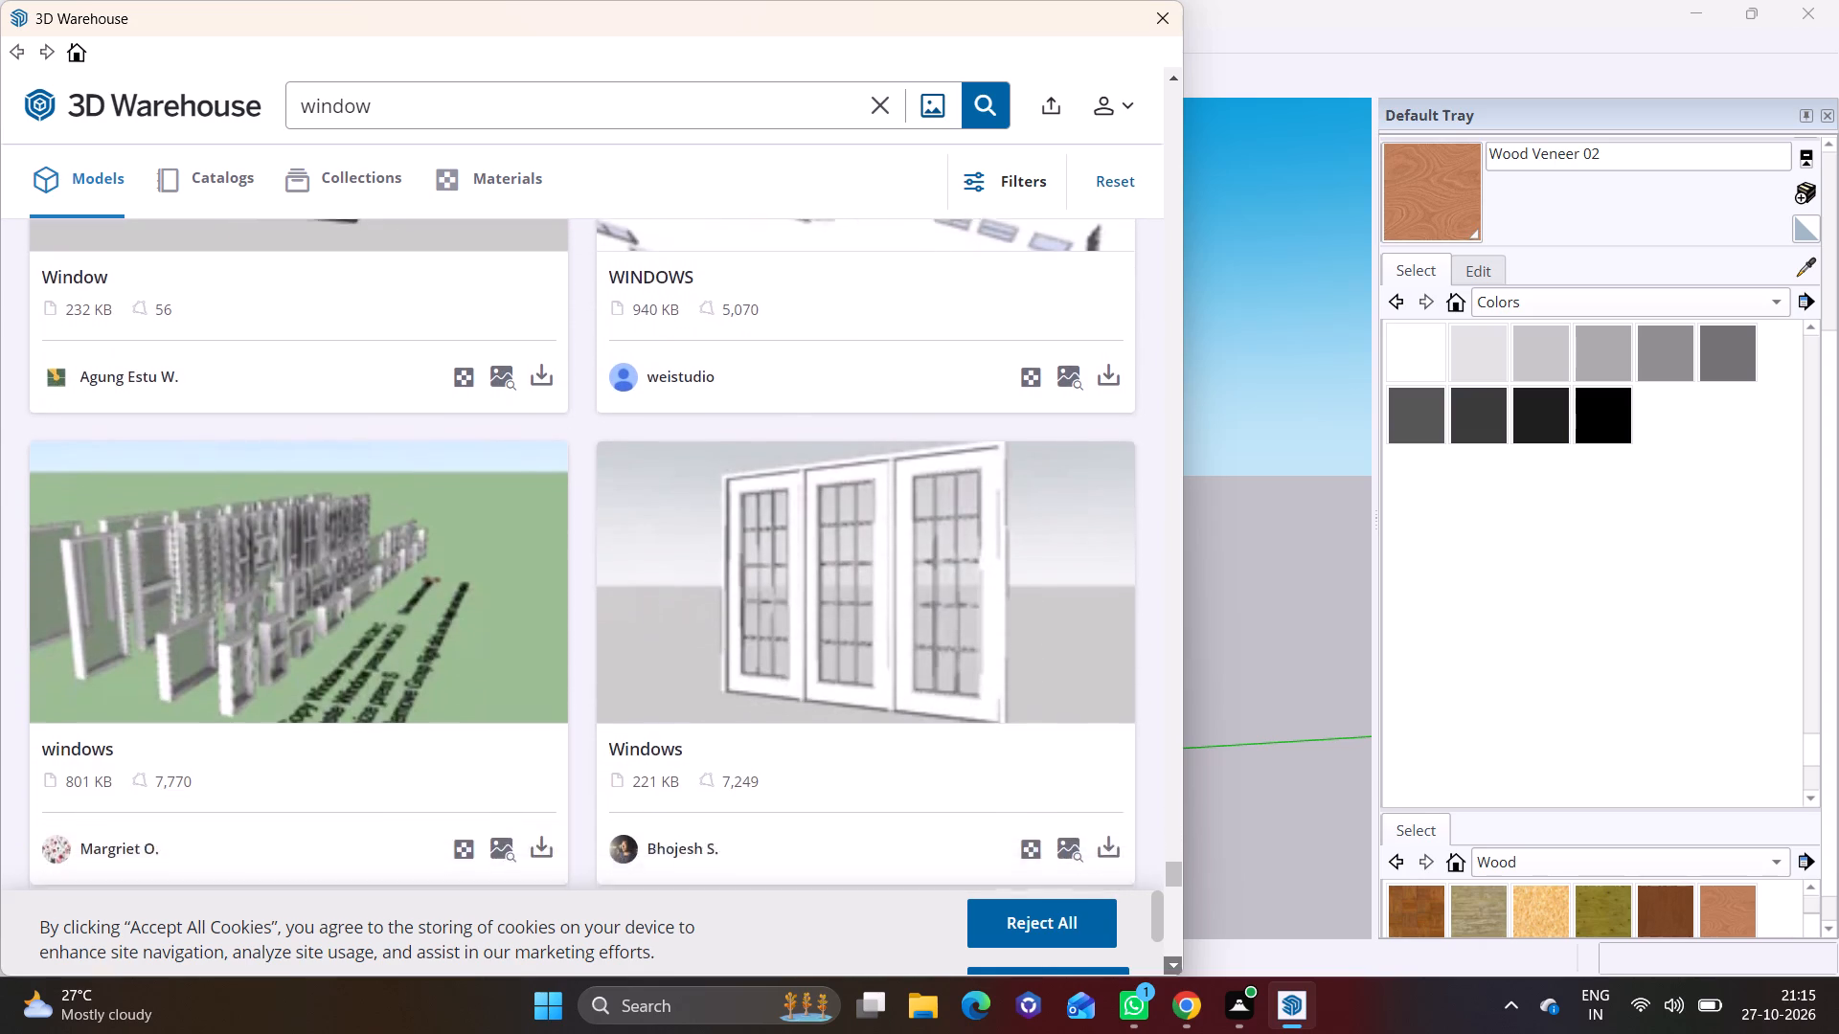
pyautogui.click(1170, 963)
pyautogui.click(1170, 963)
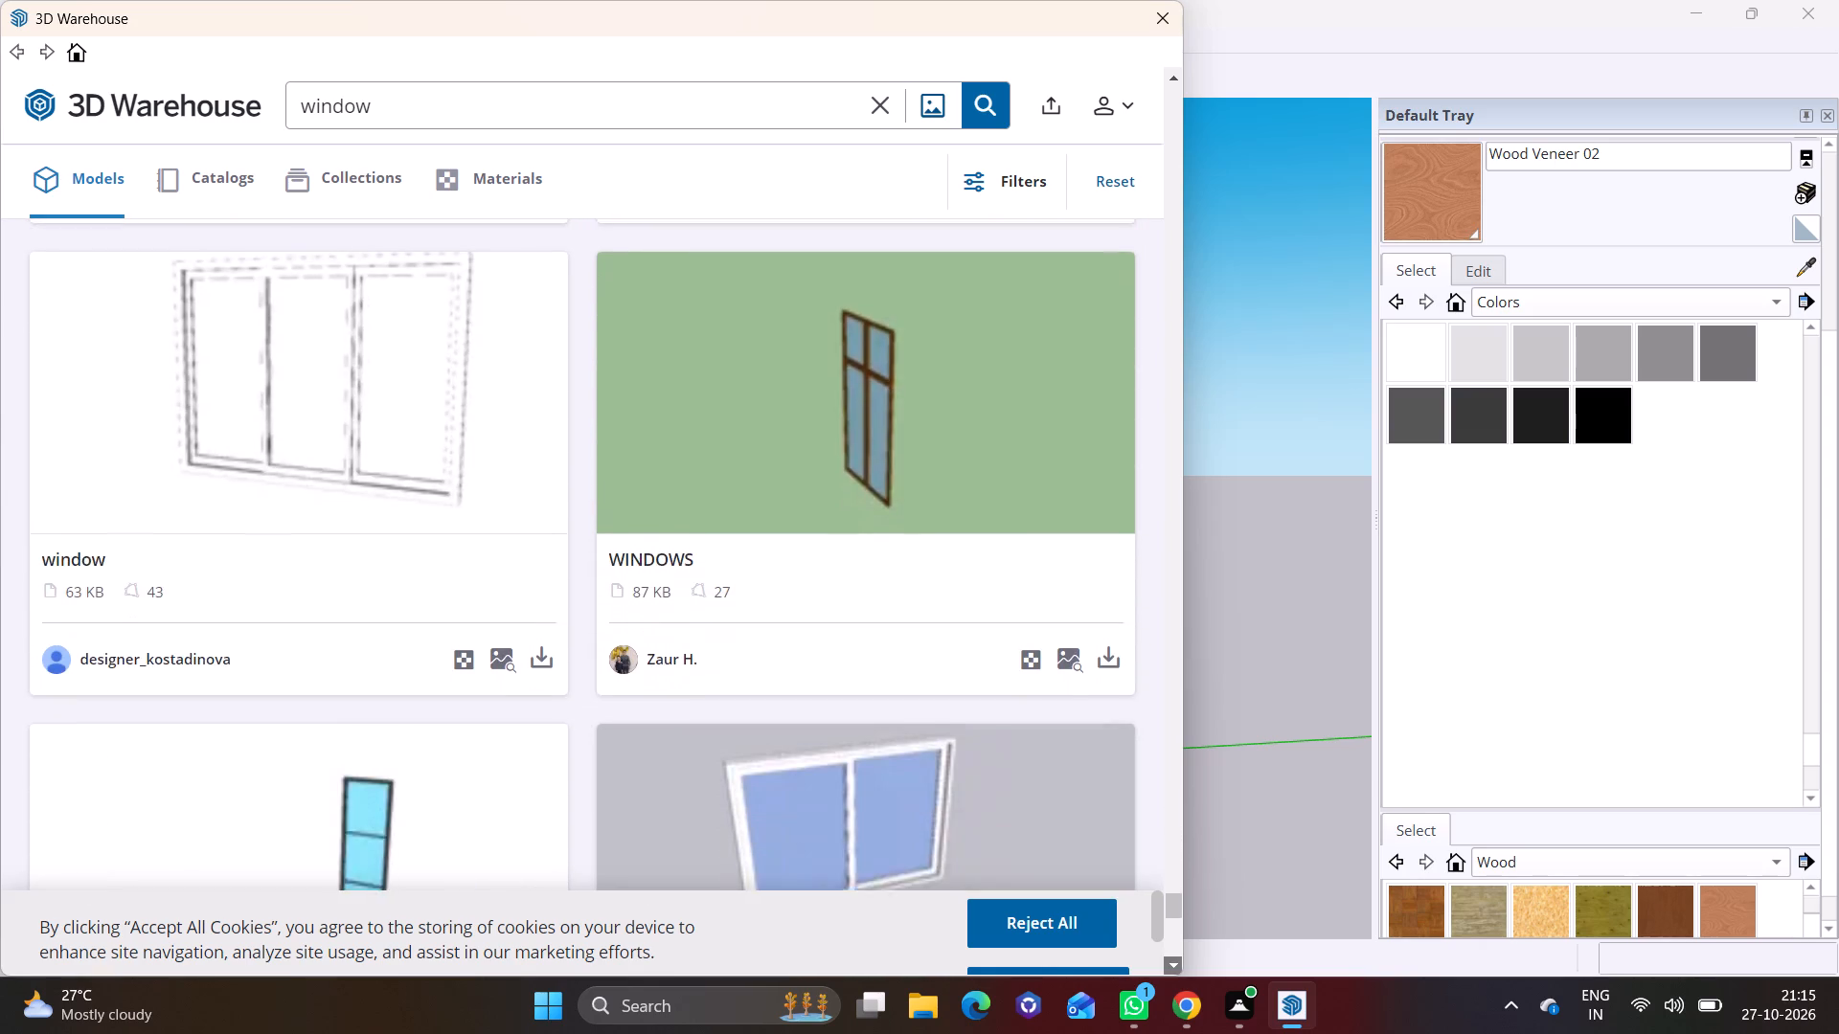
pyautogui.click(1170, 963)
pyautogui.click(1170, 963)
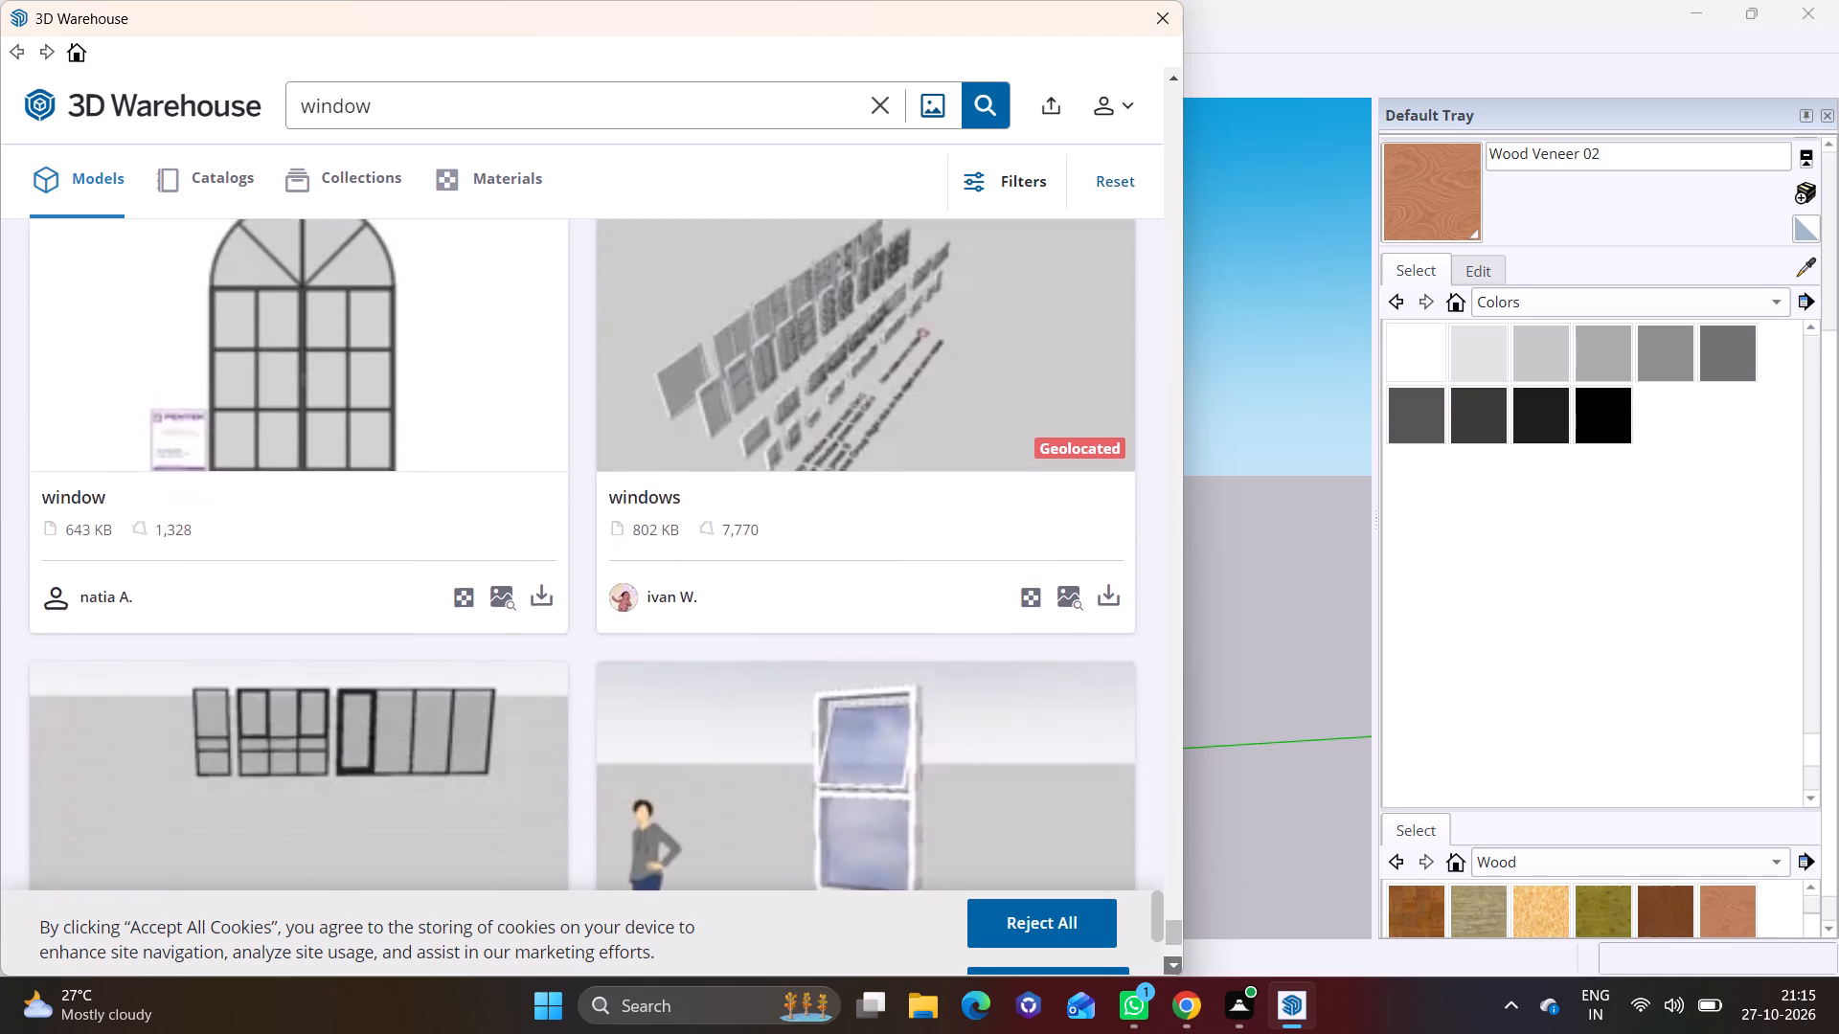
pyautogui.click(1169, 963)
# Load a third batch of "window" models, look through its first entries, and return to the early search results.
pyautogui.click(598, 822)
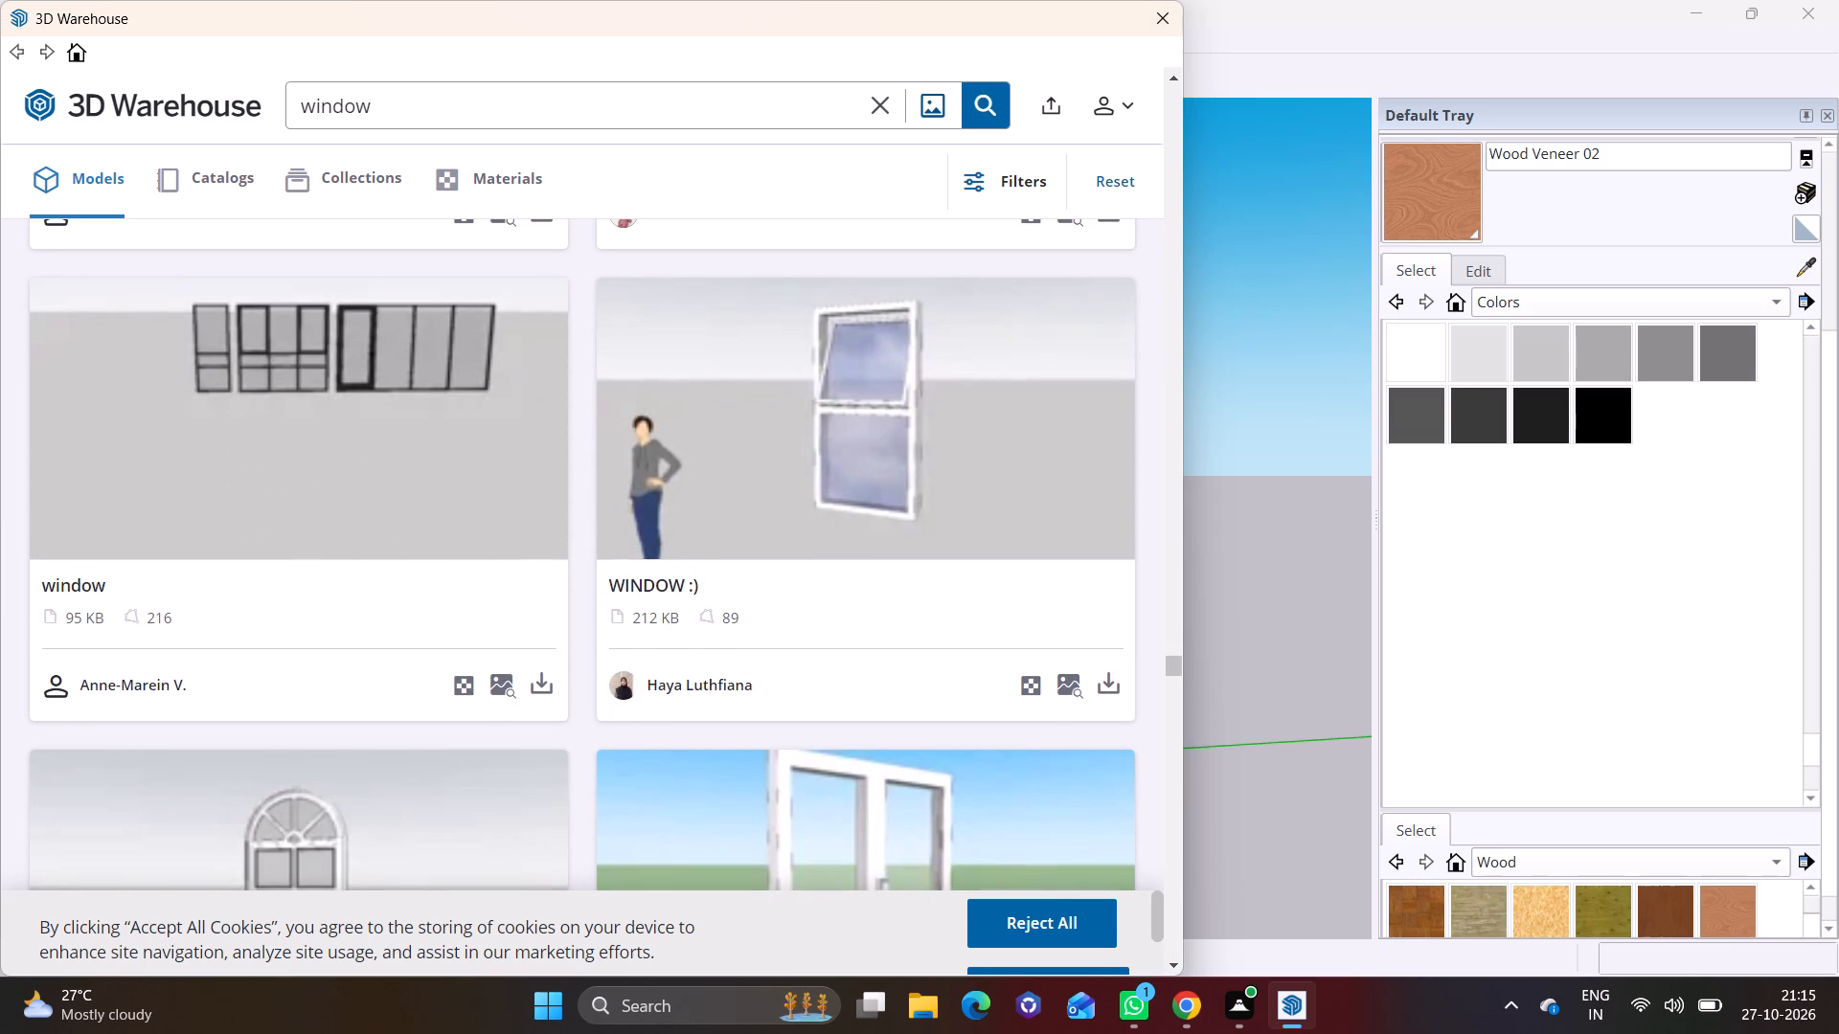
pyautogui.click(1169, 964)
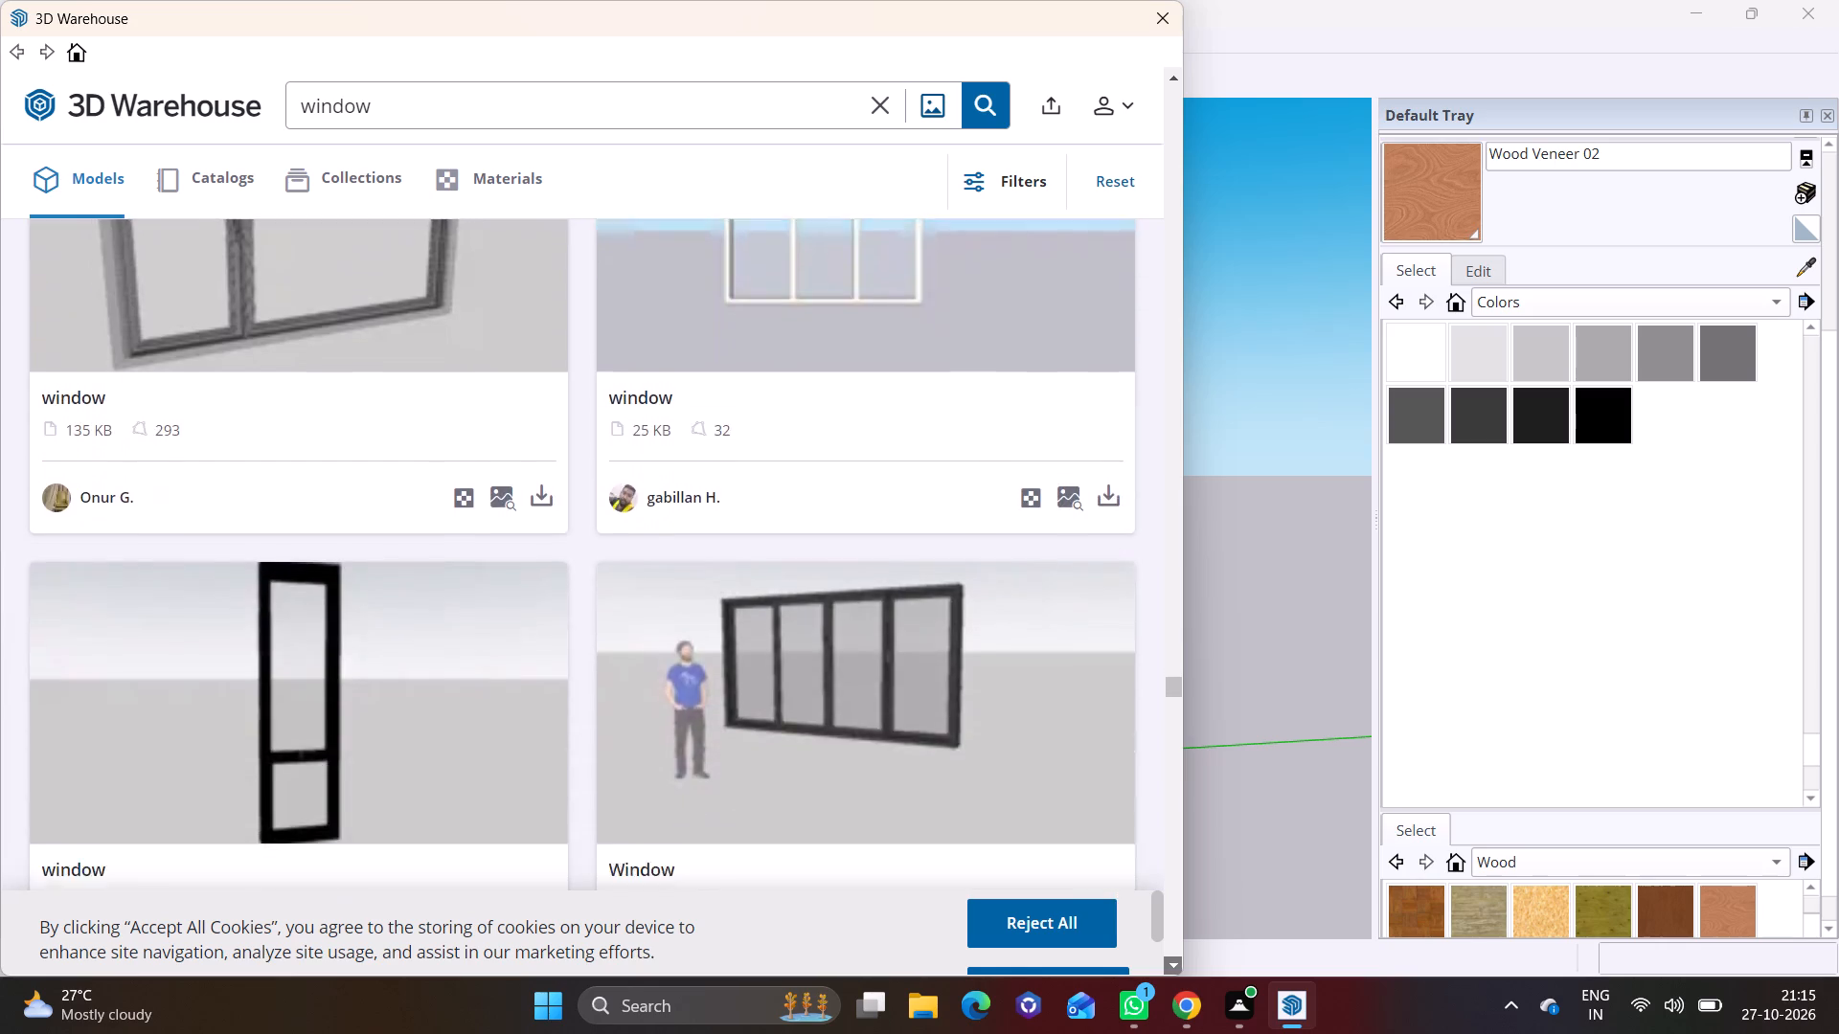
pyautogui.click(1169, 964)
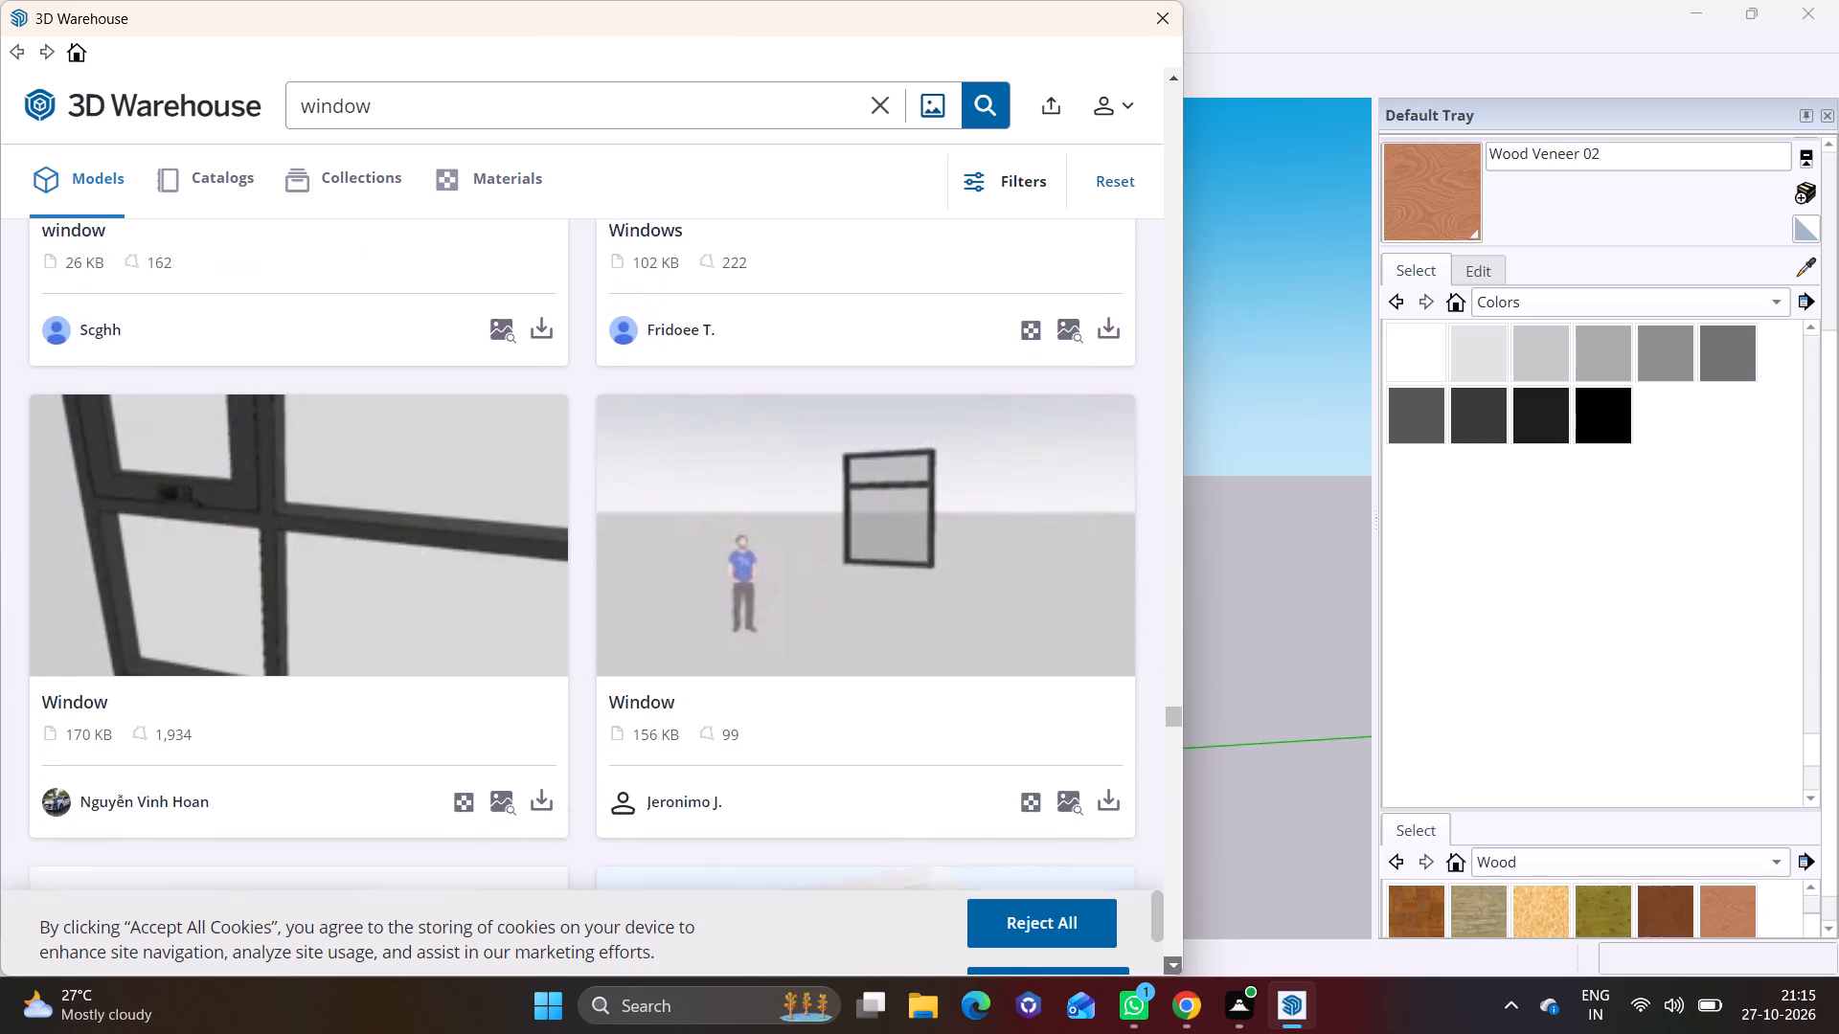
pyautogui.moveTo(1170, 719); pyautogui.dragTo(1105, 162)
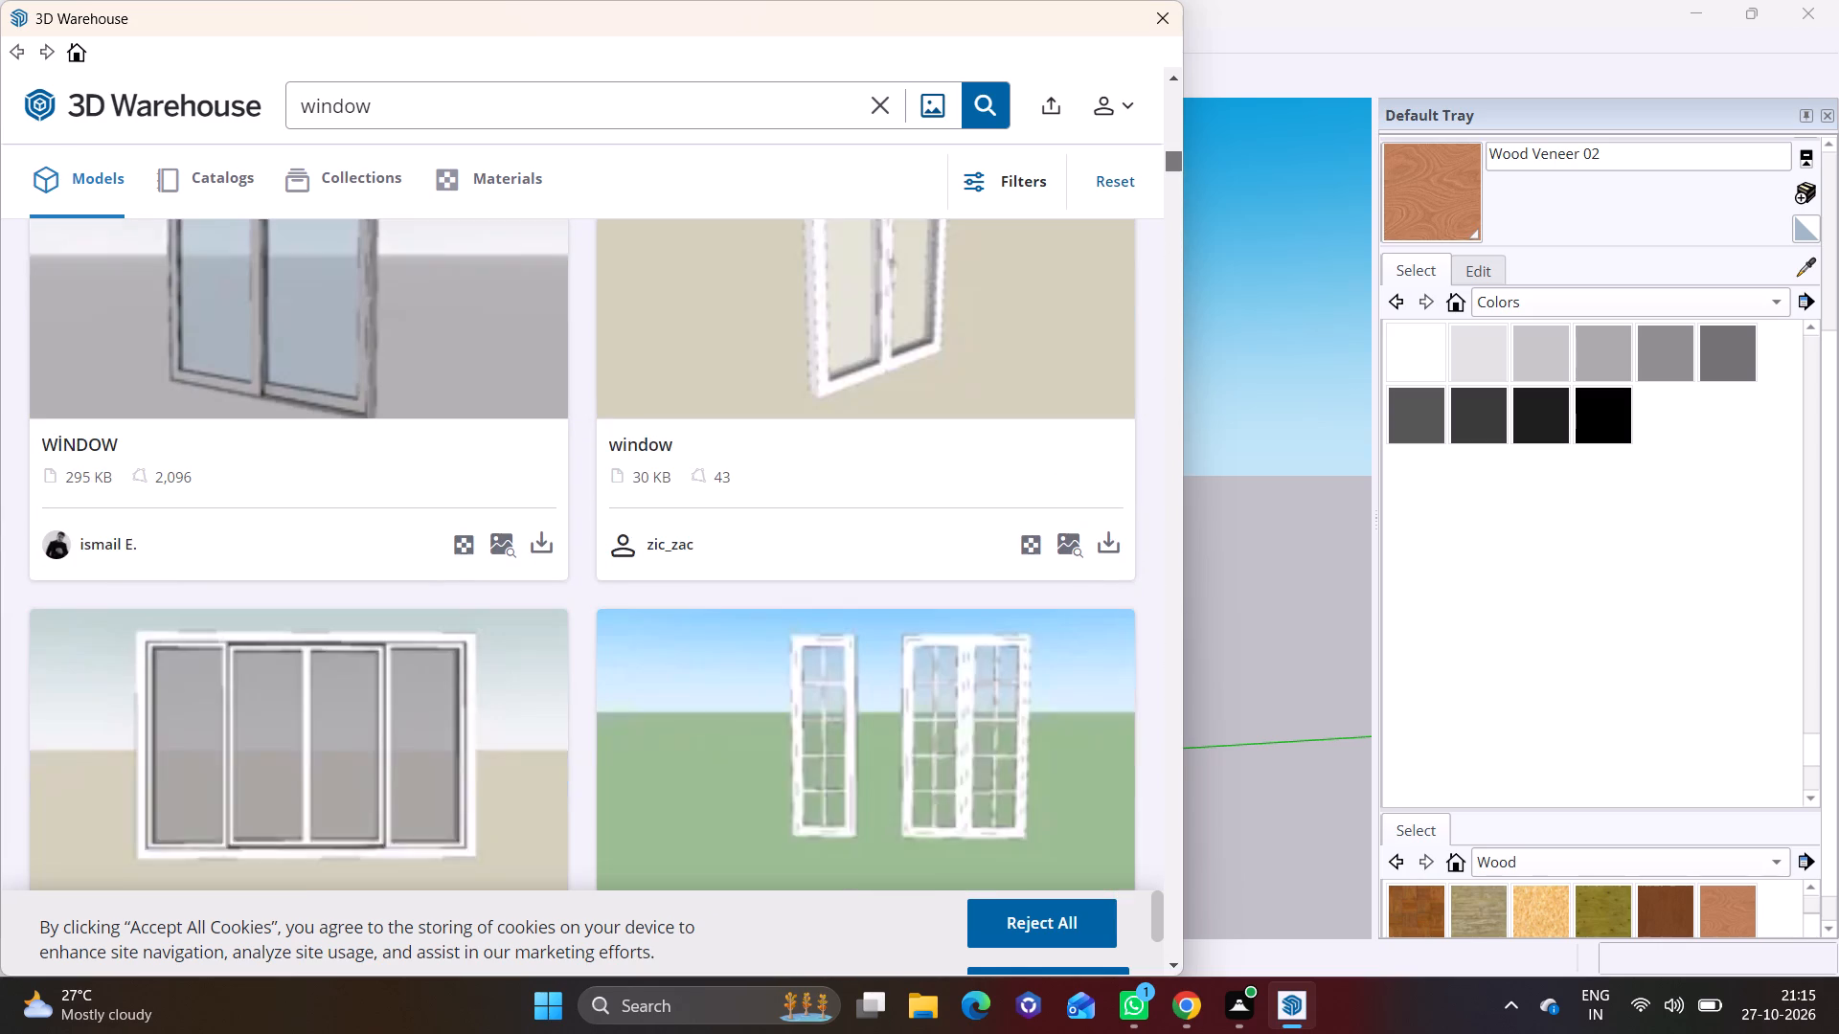
pyautogui.moveTo(1105, 162); pyautogui.dragTo(1105, 161)
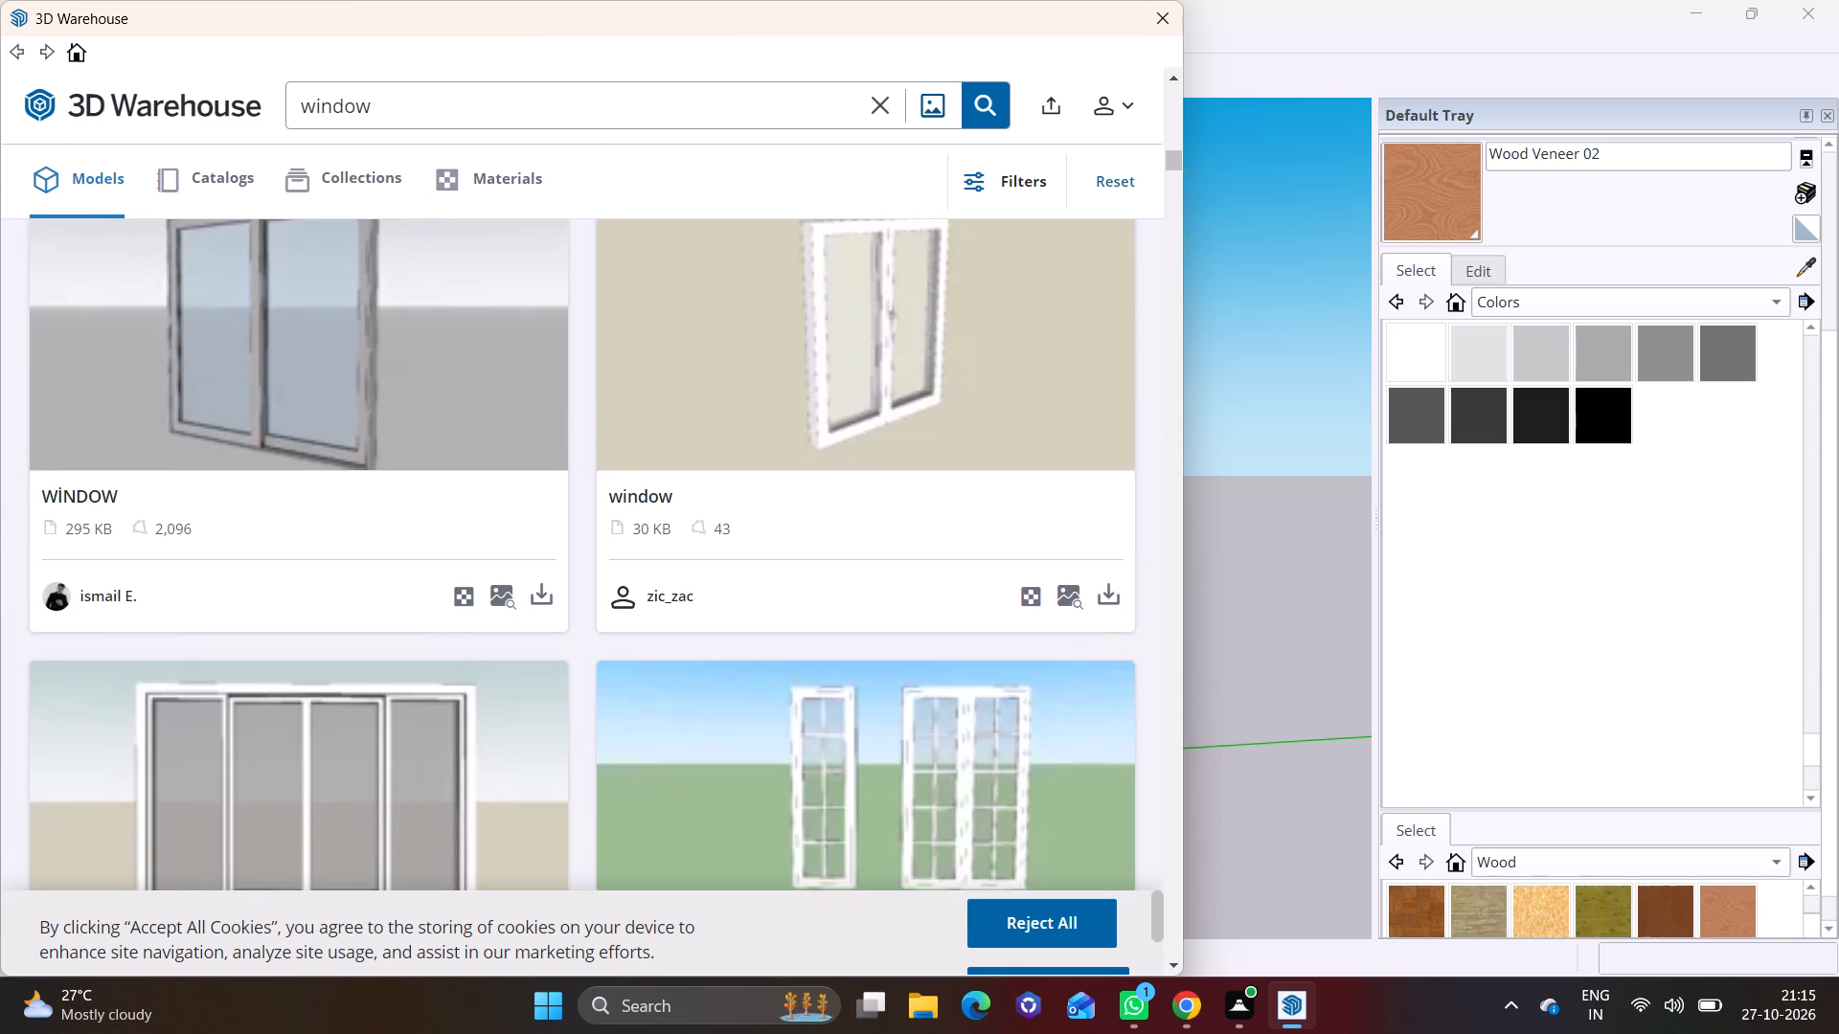
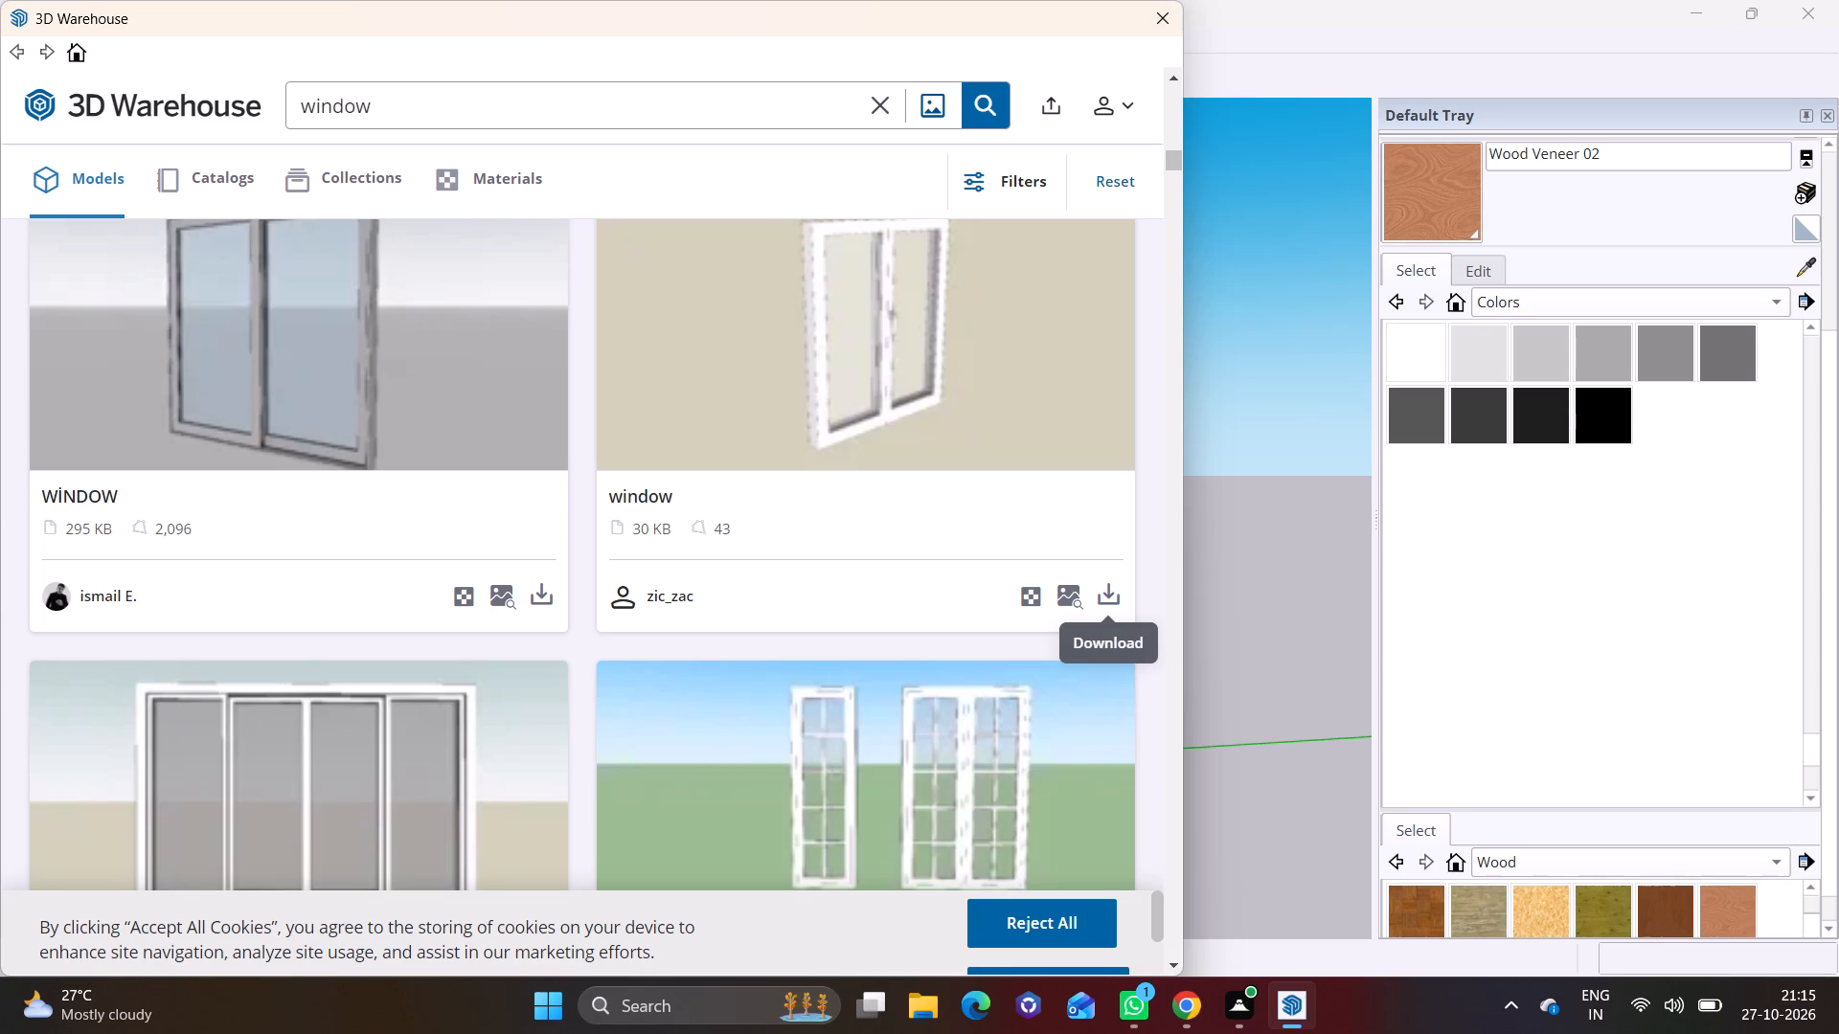
# Load the SketchUp Content Library's live Sliding Window component into the model and place it on the building's roof.
pyautogui.moveTo(1169, 159); pyautogui.dragTo(1171, 79)
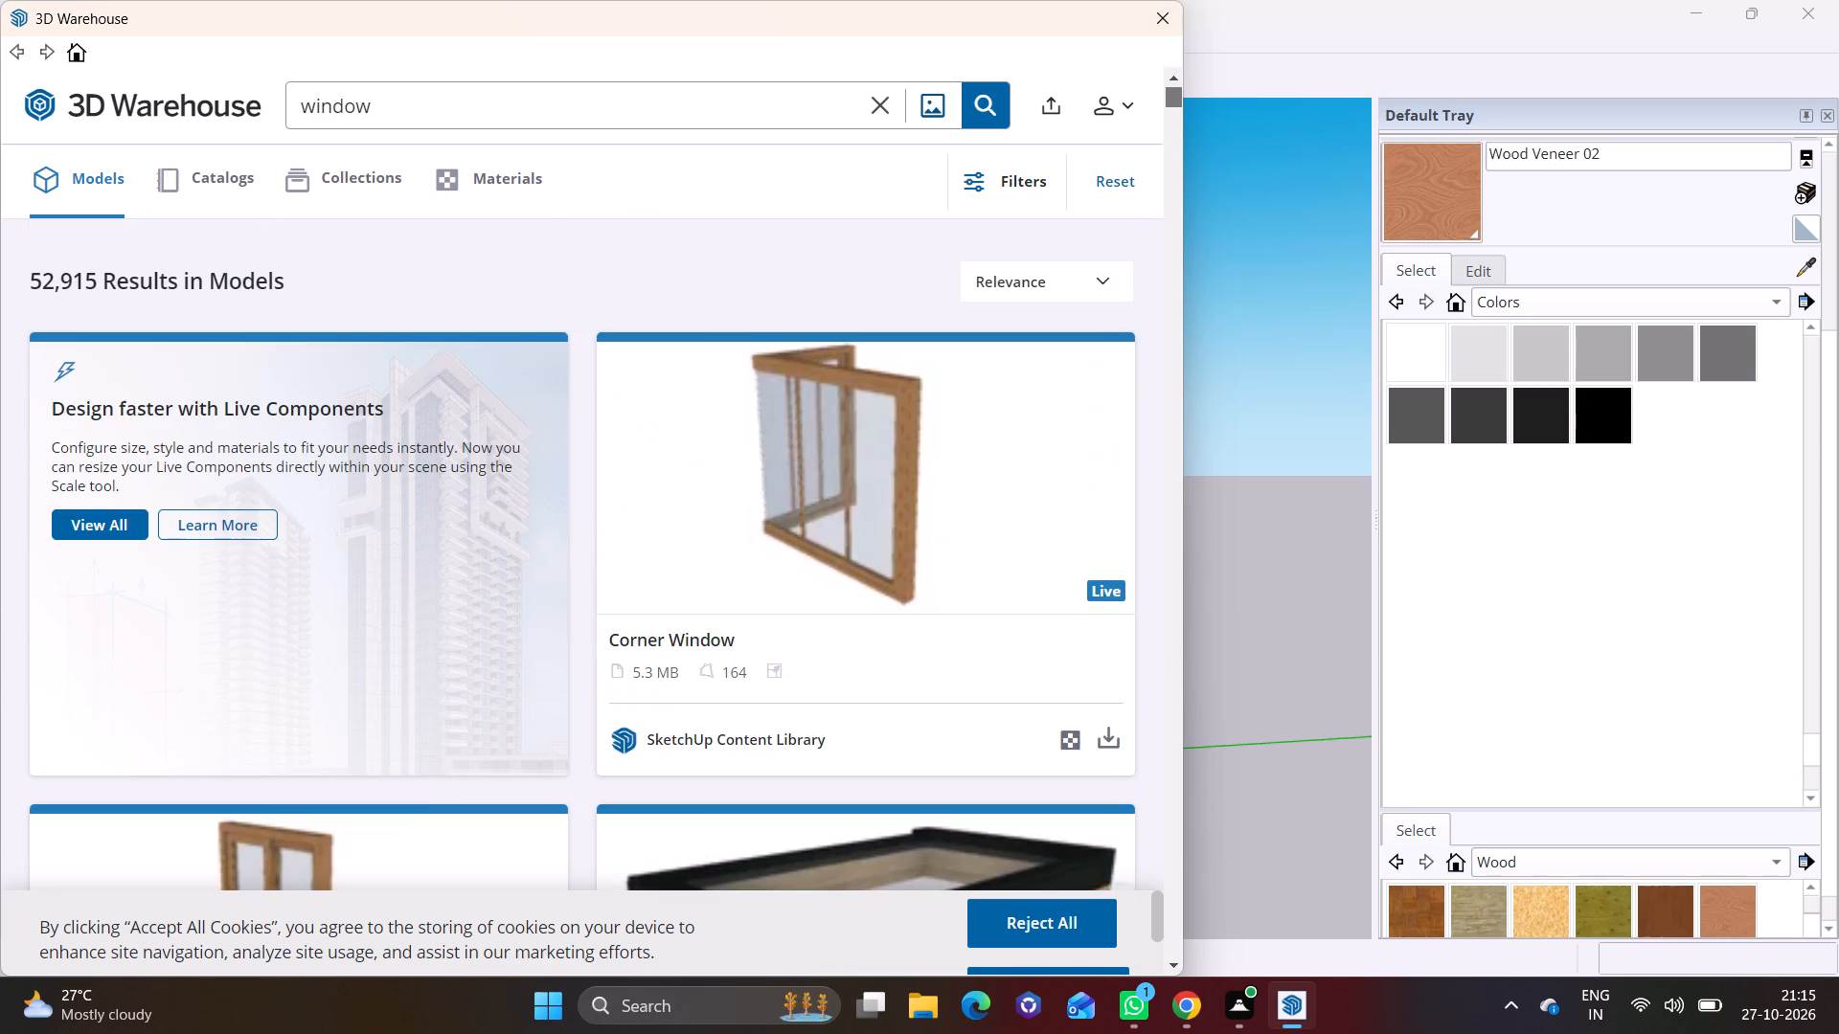
pyautogui.moveTo(1171, 79); pyautogui.dragTo(1171, 61)
pyautogui.scroll(-1, 584, 734)
pyautogui.scroll(-4, 536, 798)
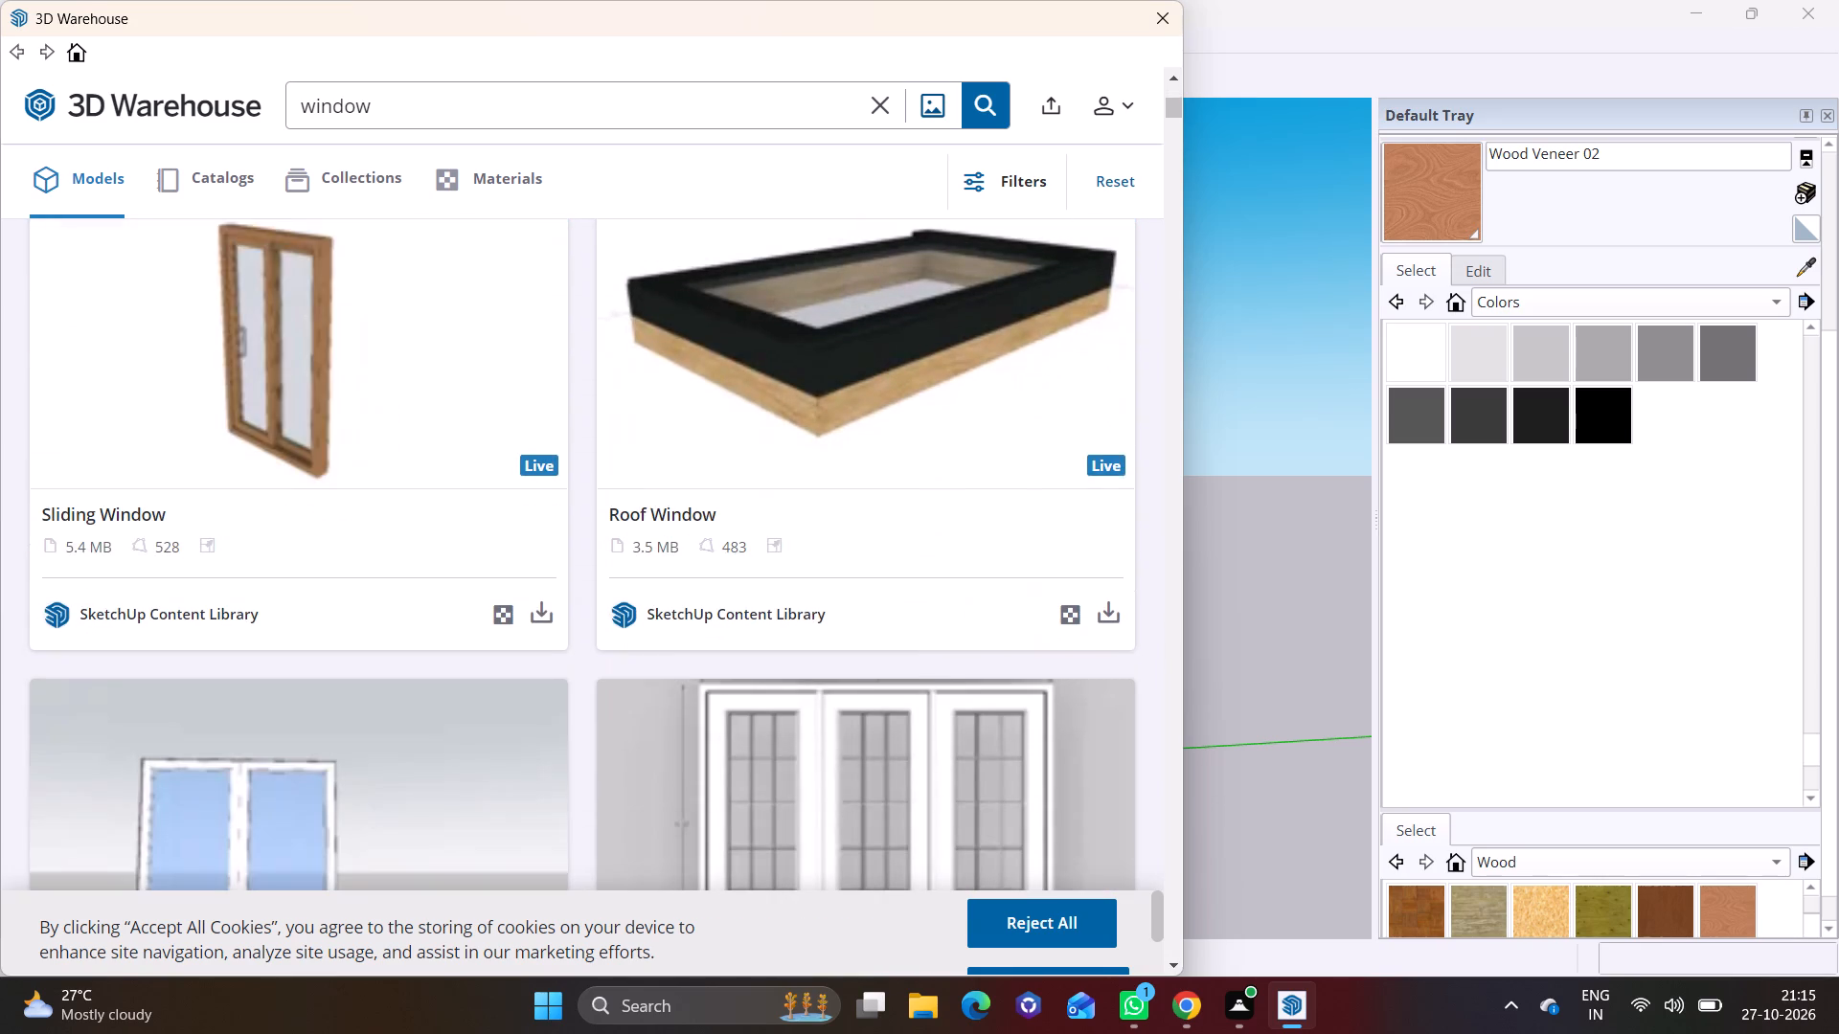
pyautogui.click(542, 613)
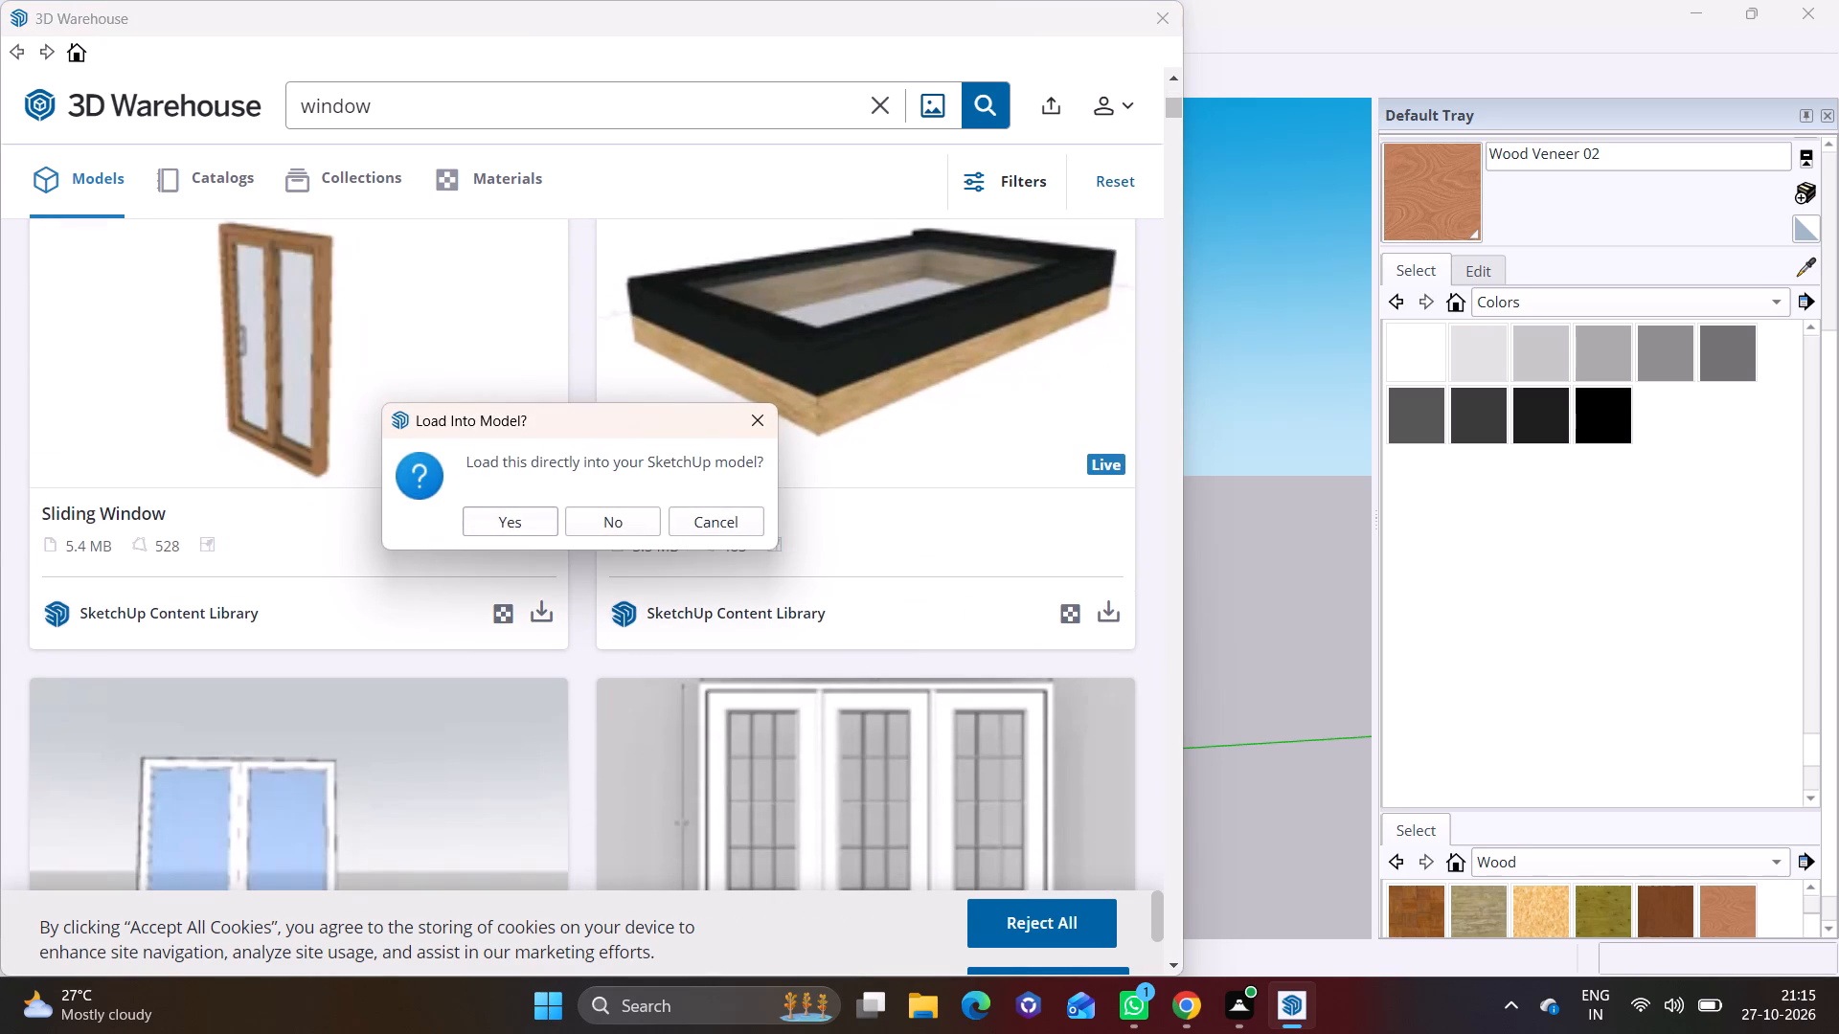
pyautogui.click(479, 509)
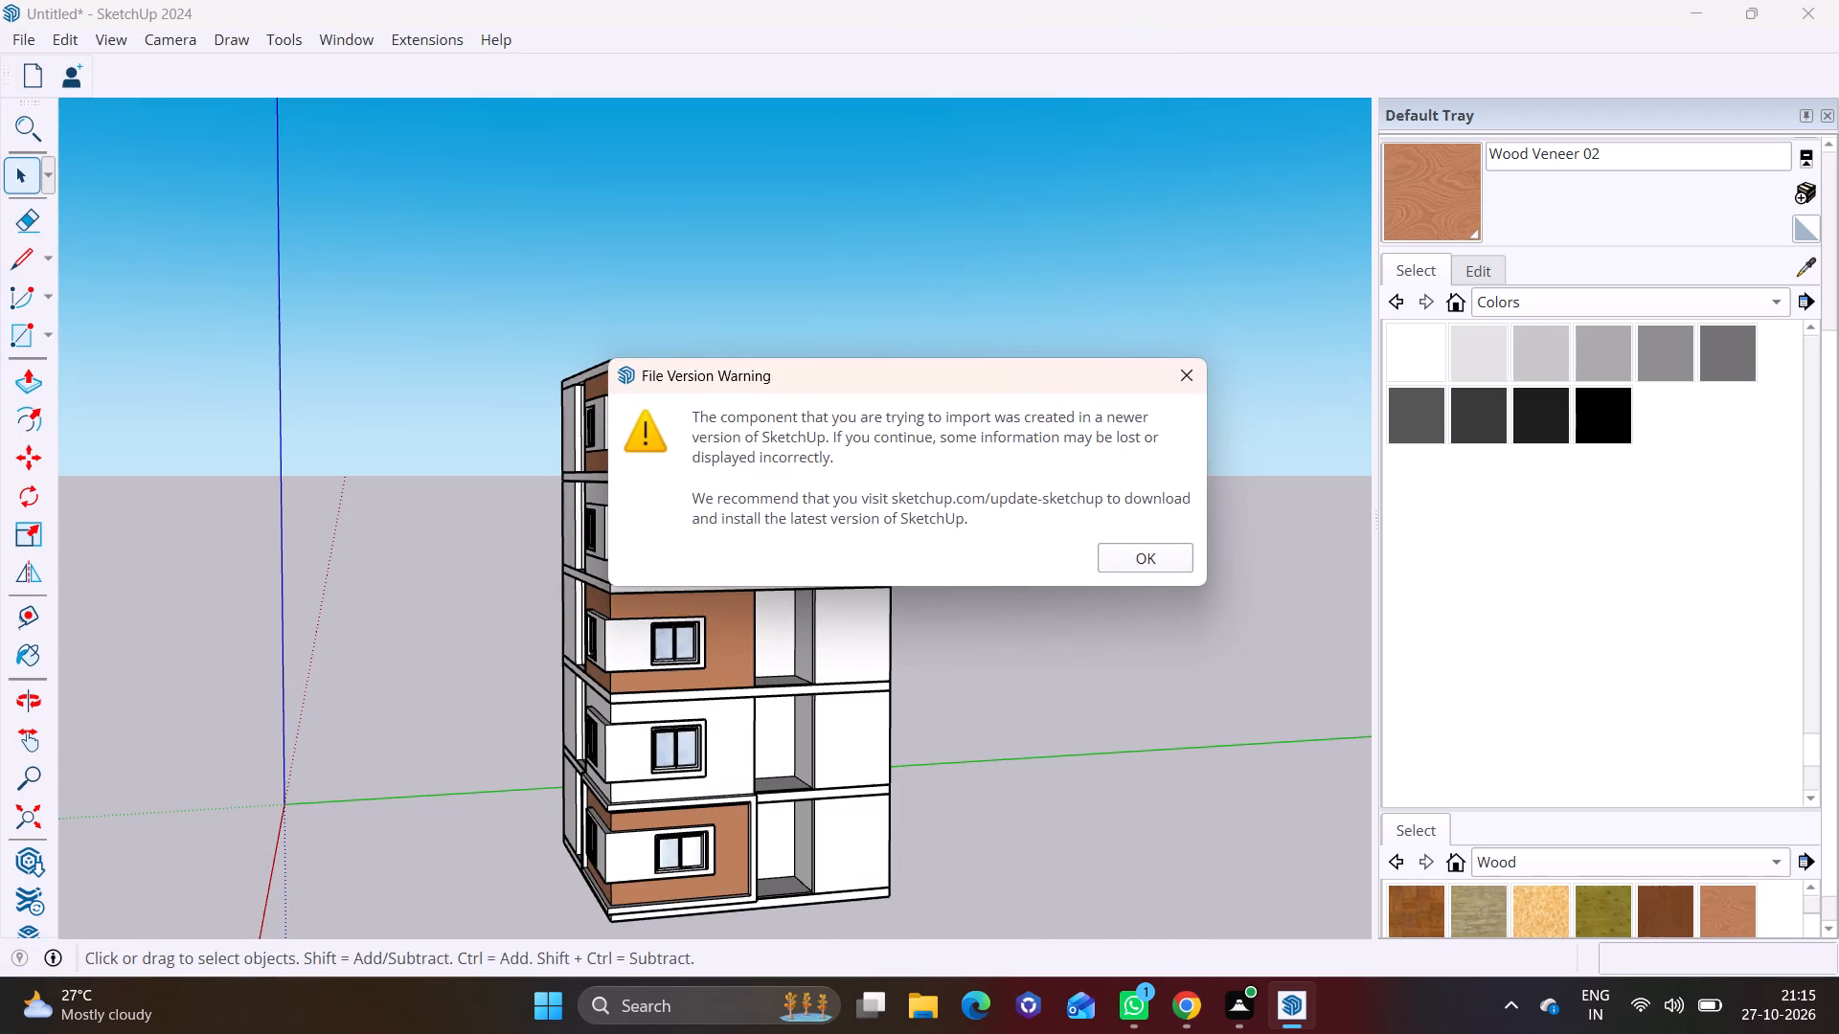
pyautogui.click(1183, 560)
pyautogui.scroll(4, 940, 509)
pyautogui.moveTo(762, 411); pyautogui.dragTo(724, 553, button='middle')
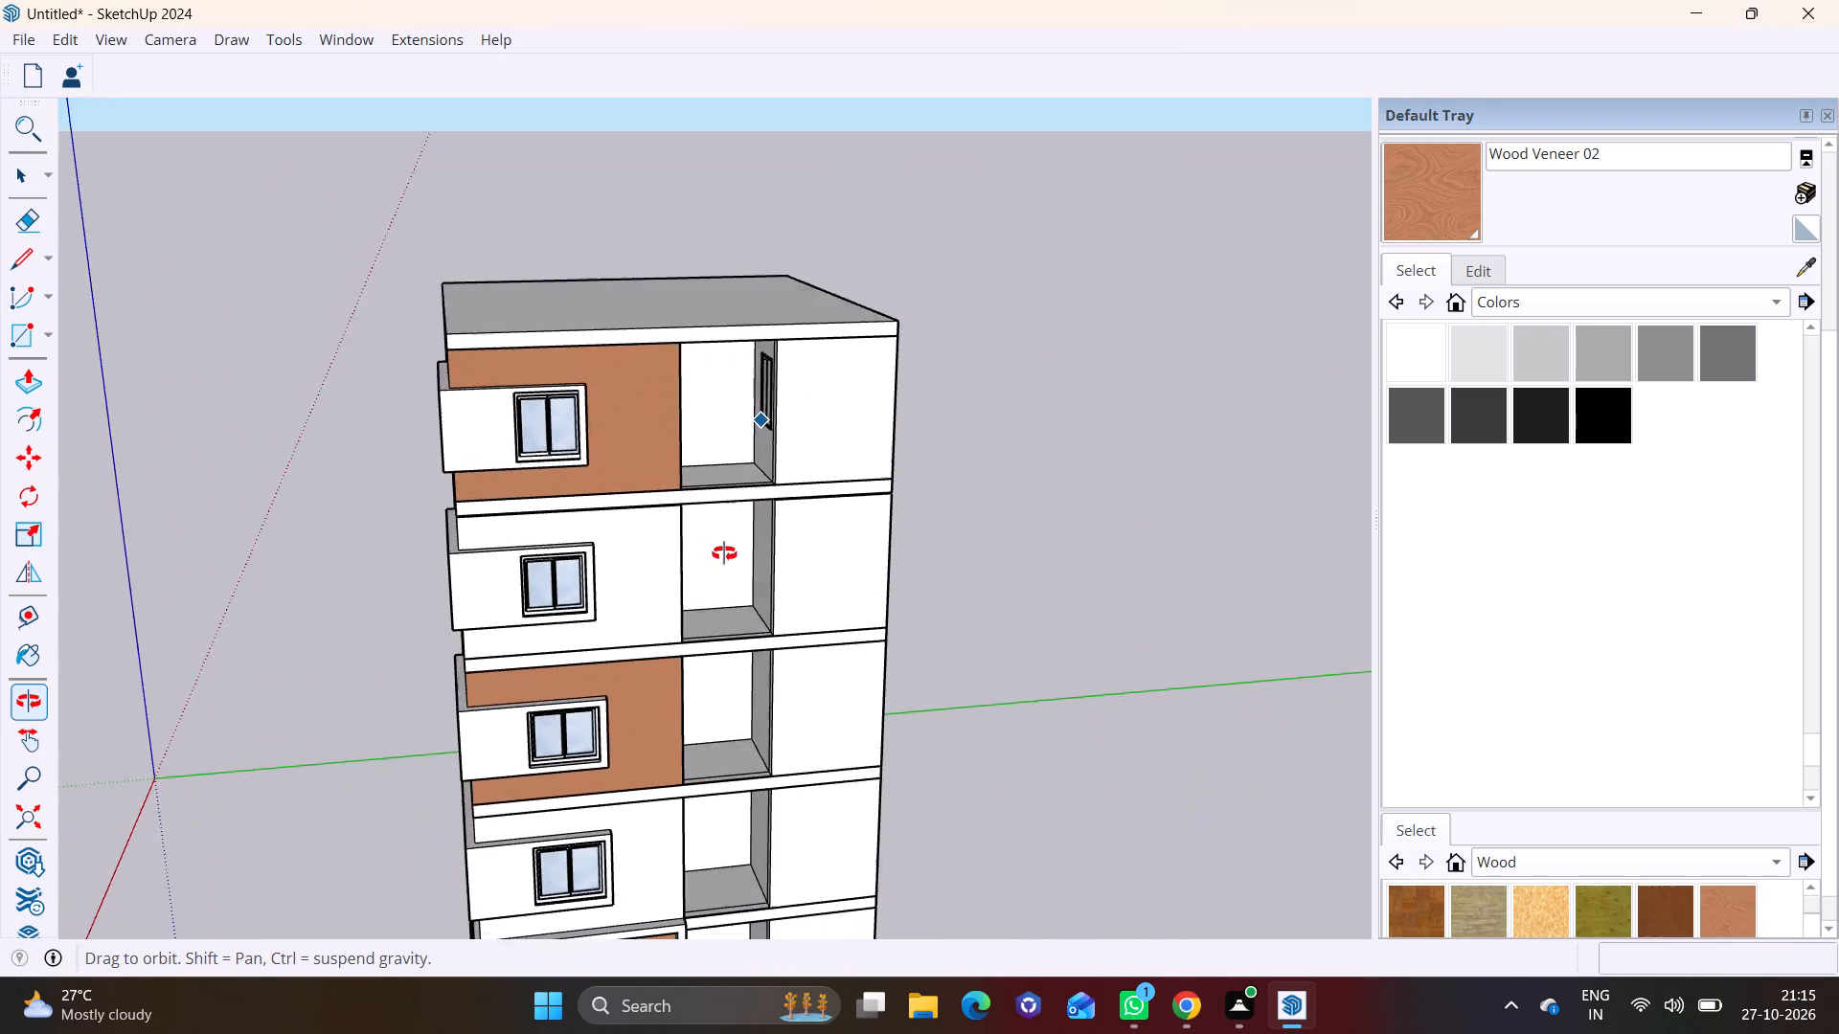
pyautogui.moveTo(724, 553); pyautogui.dragTo(705, 609, button='middle')
pyautogui.click(641, 323)
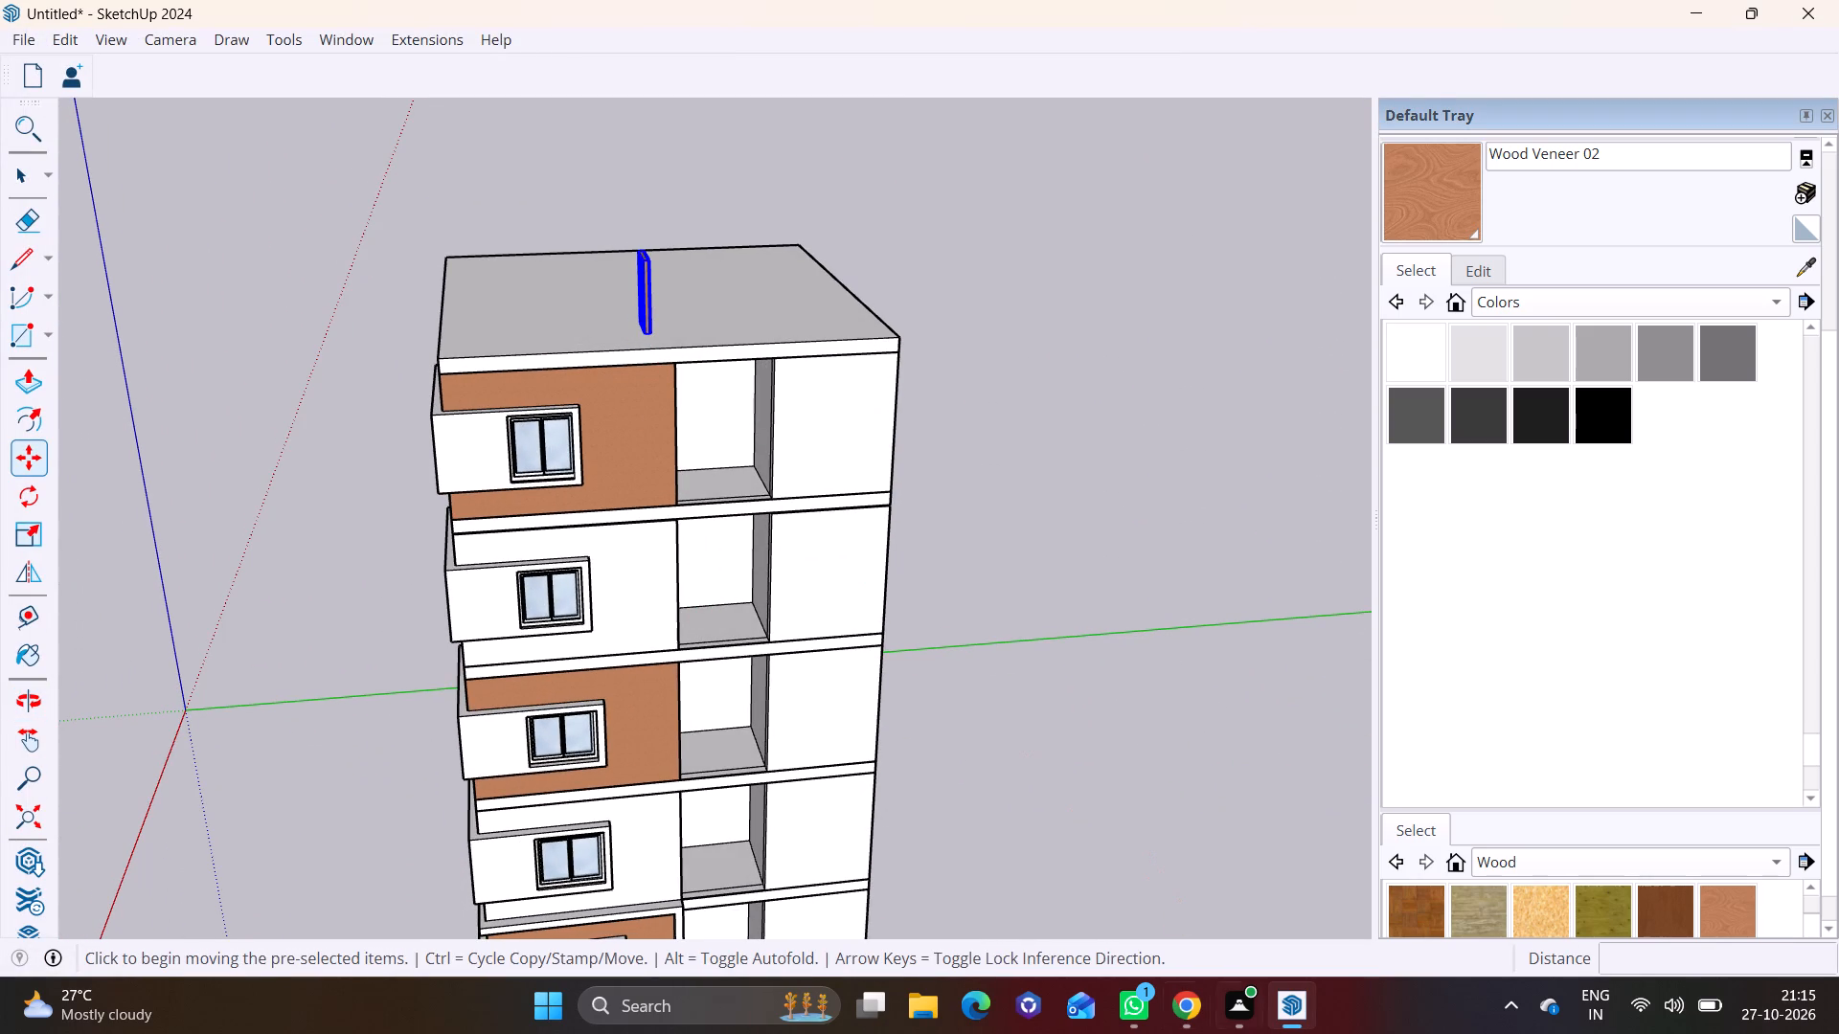
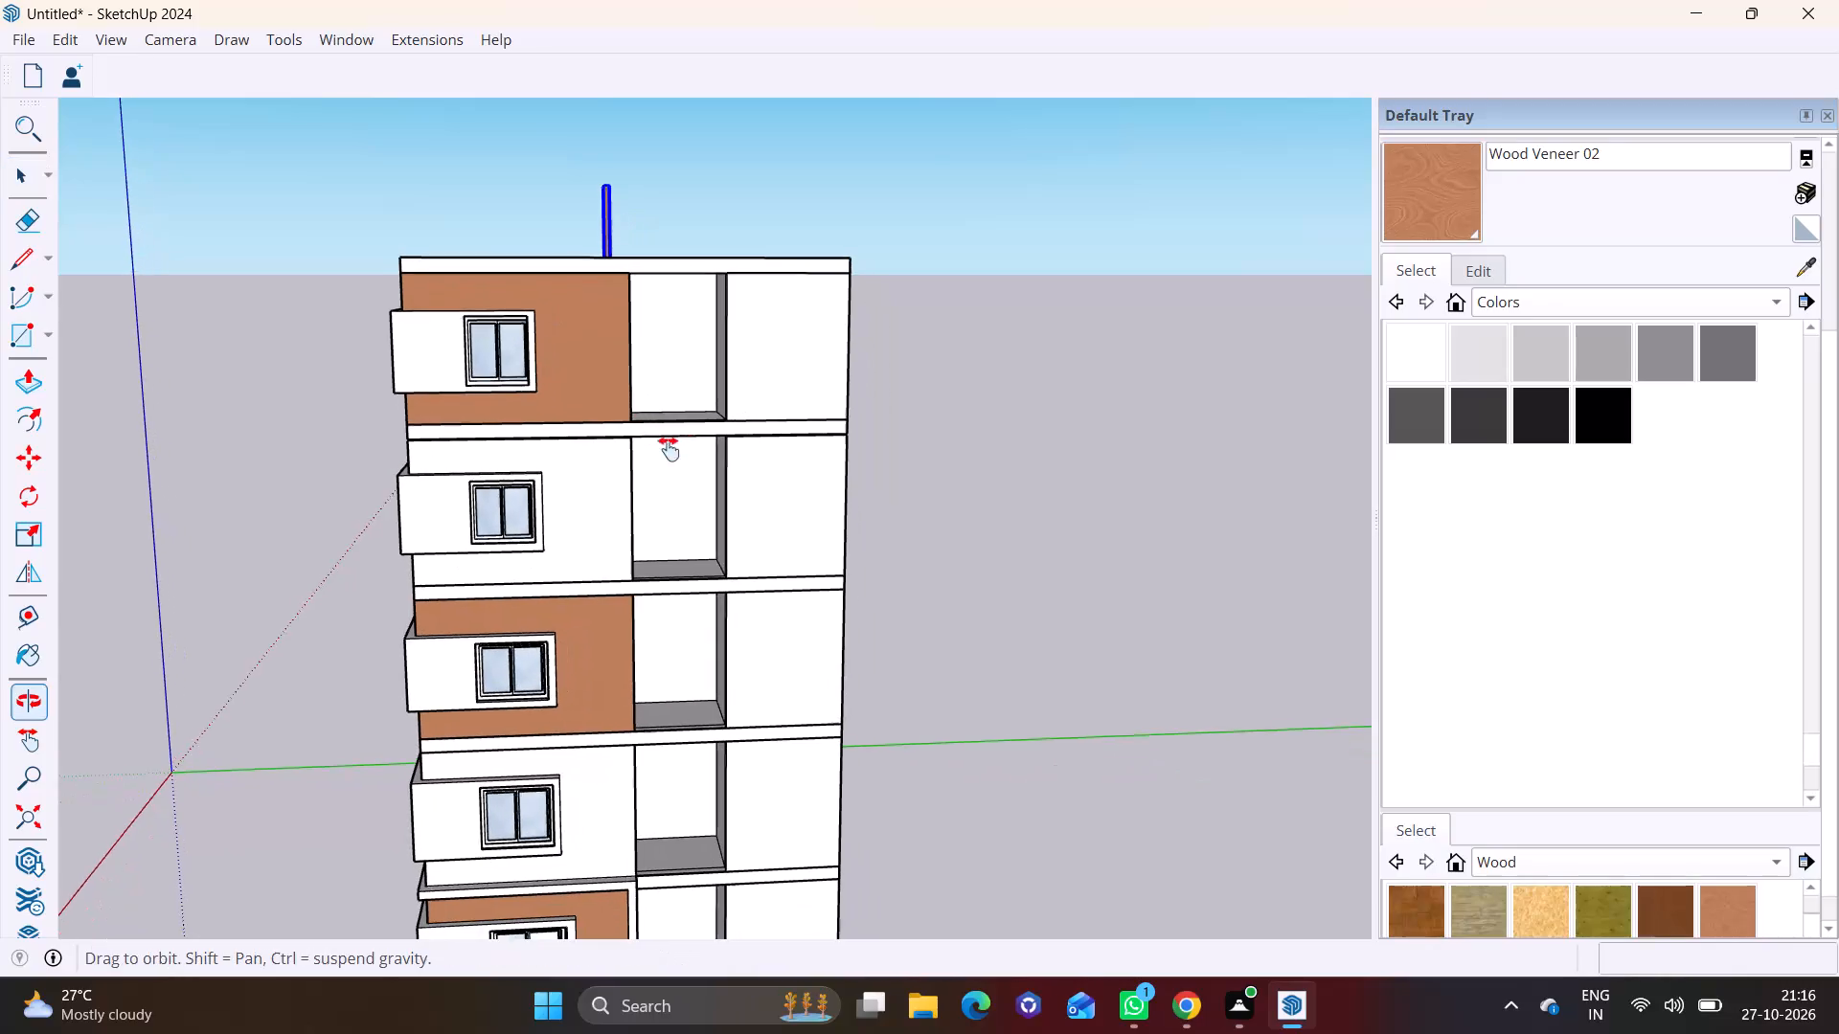
# Rotate the sliding window on the roof by 90° about the vertical axis so it faces the building's front.
pyautogui.scroll(2, 613, 183)
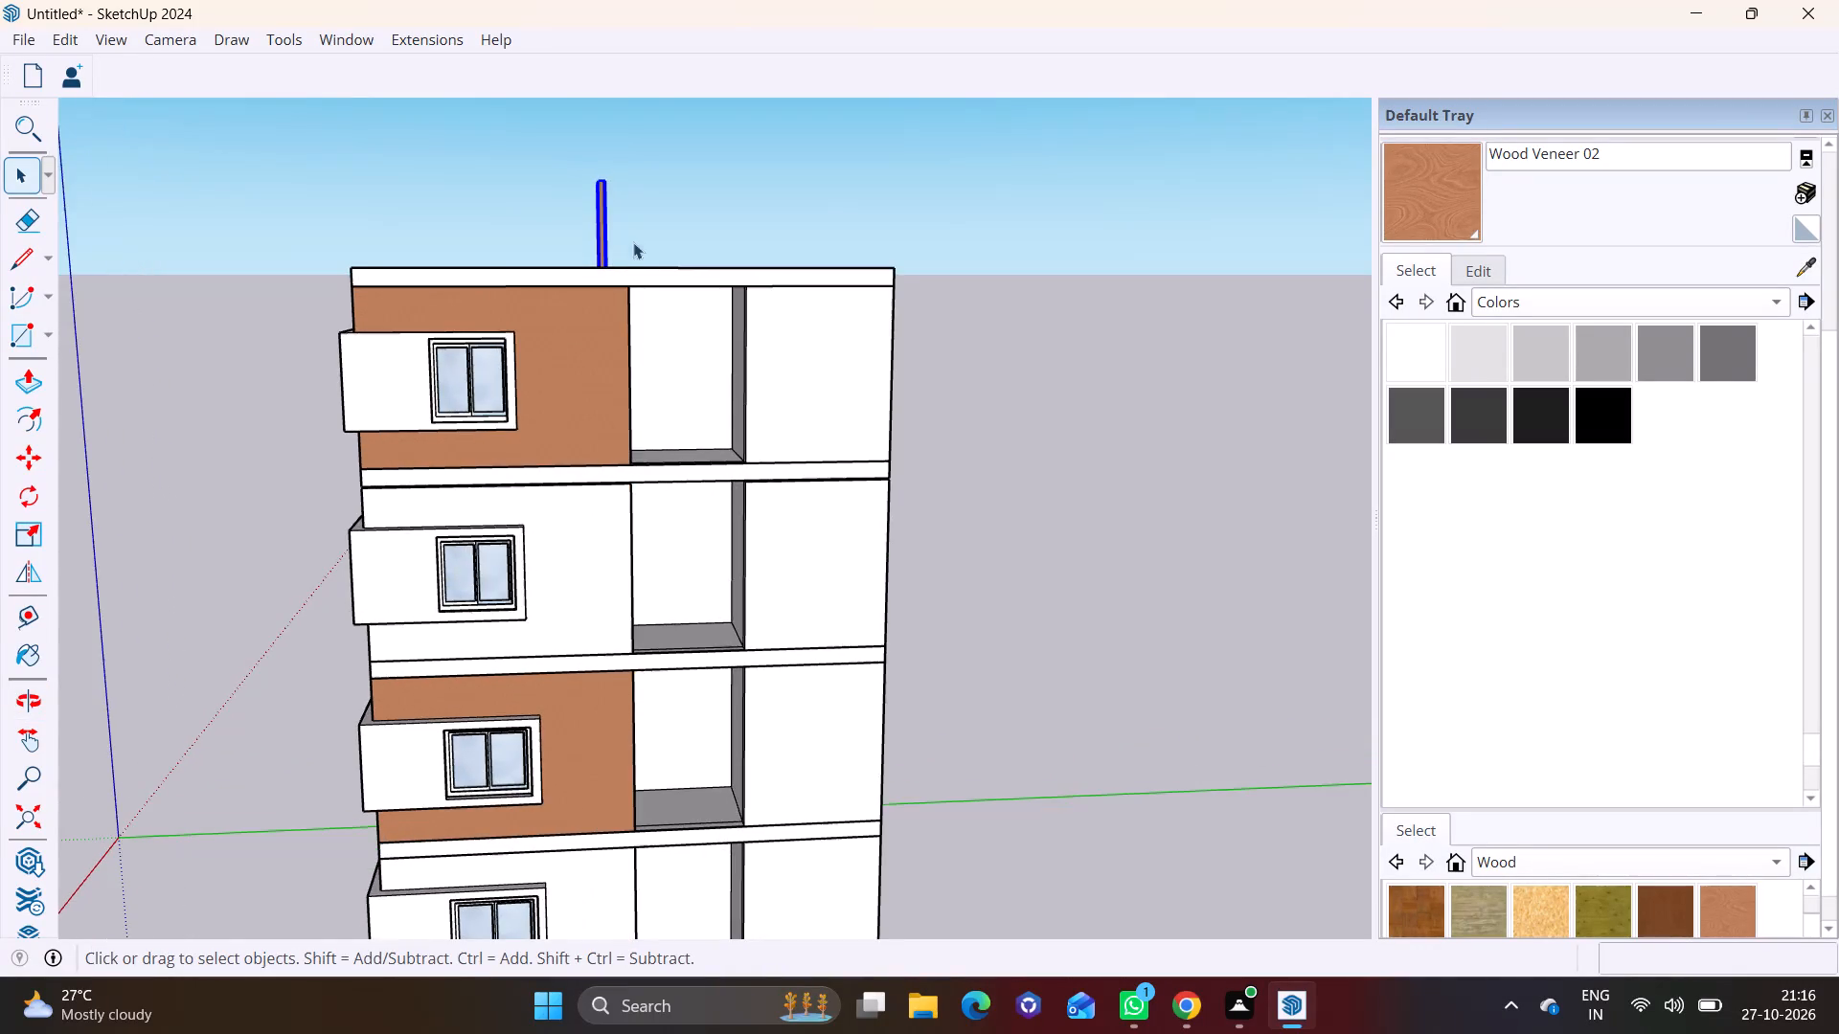
pyautogui.moveTo(633, 238); pyautogui.dragTo(607, 502, button='middle')
pyautogui.scroll(5, 598, 336)
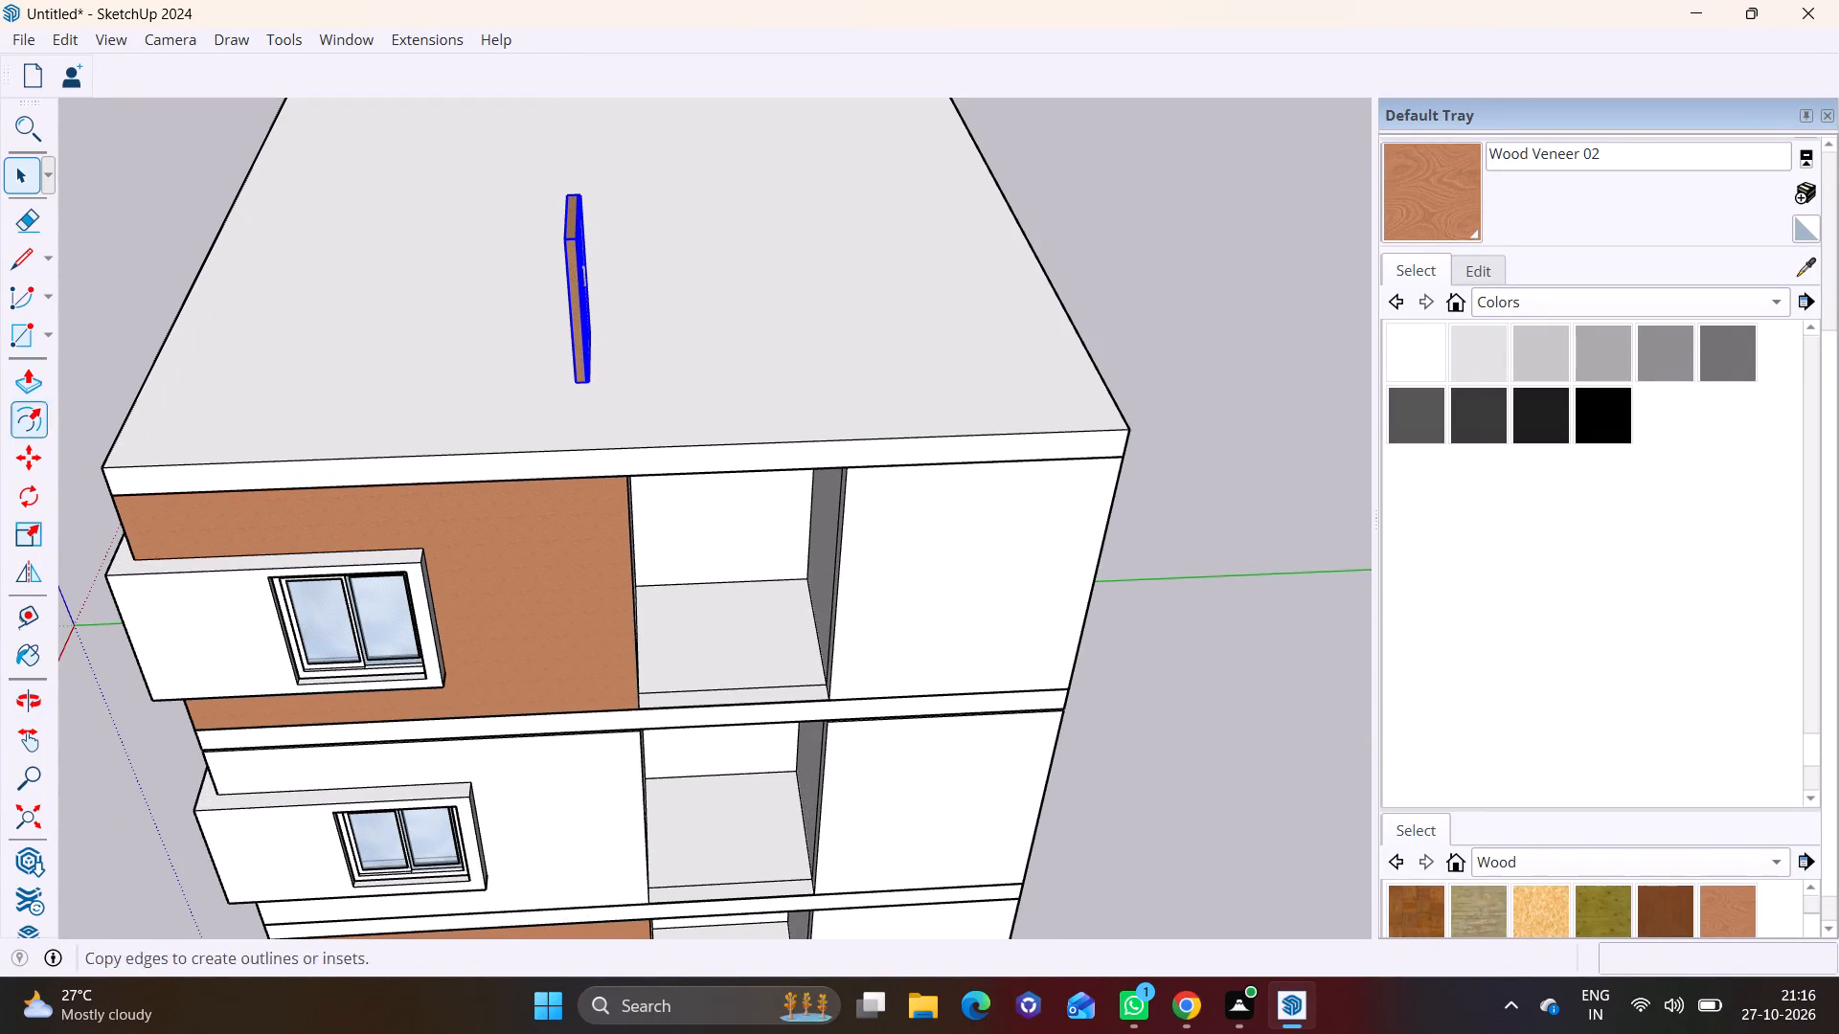
pyautogui.click(27, 491)
pyautogui.click(664, 304)
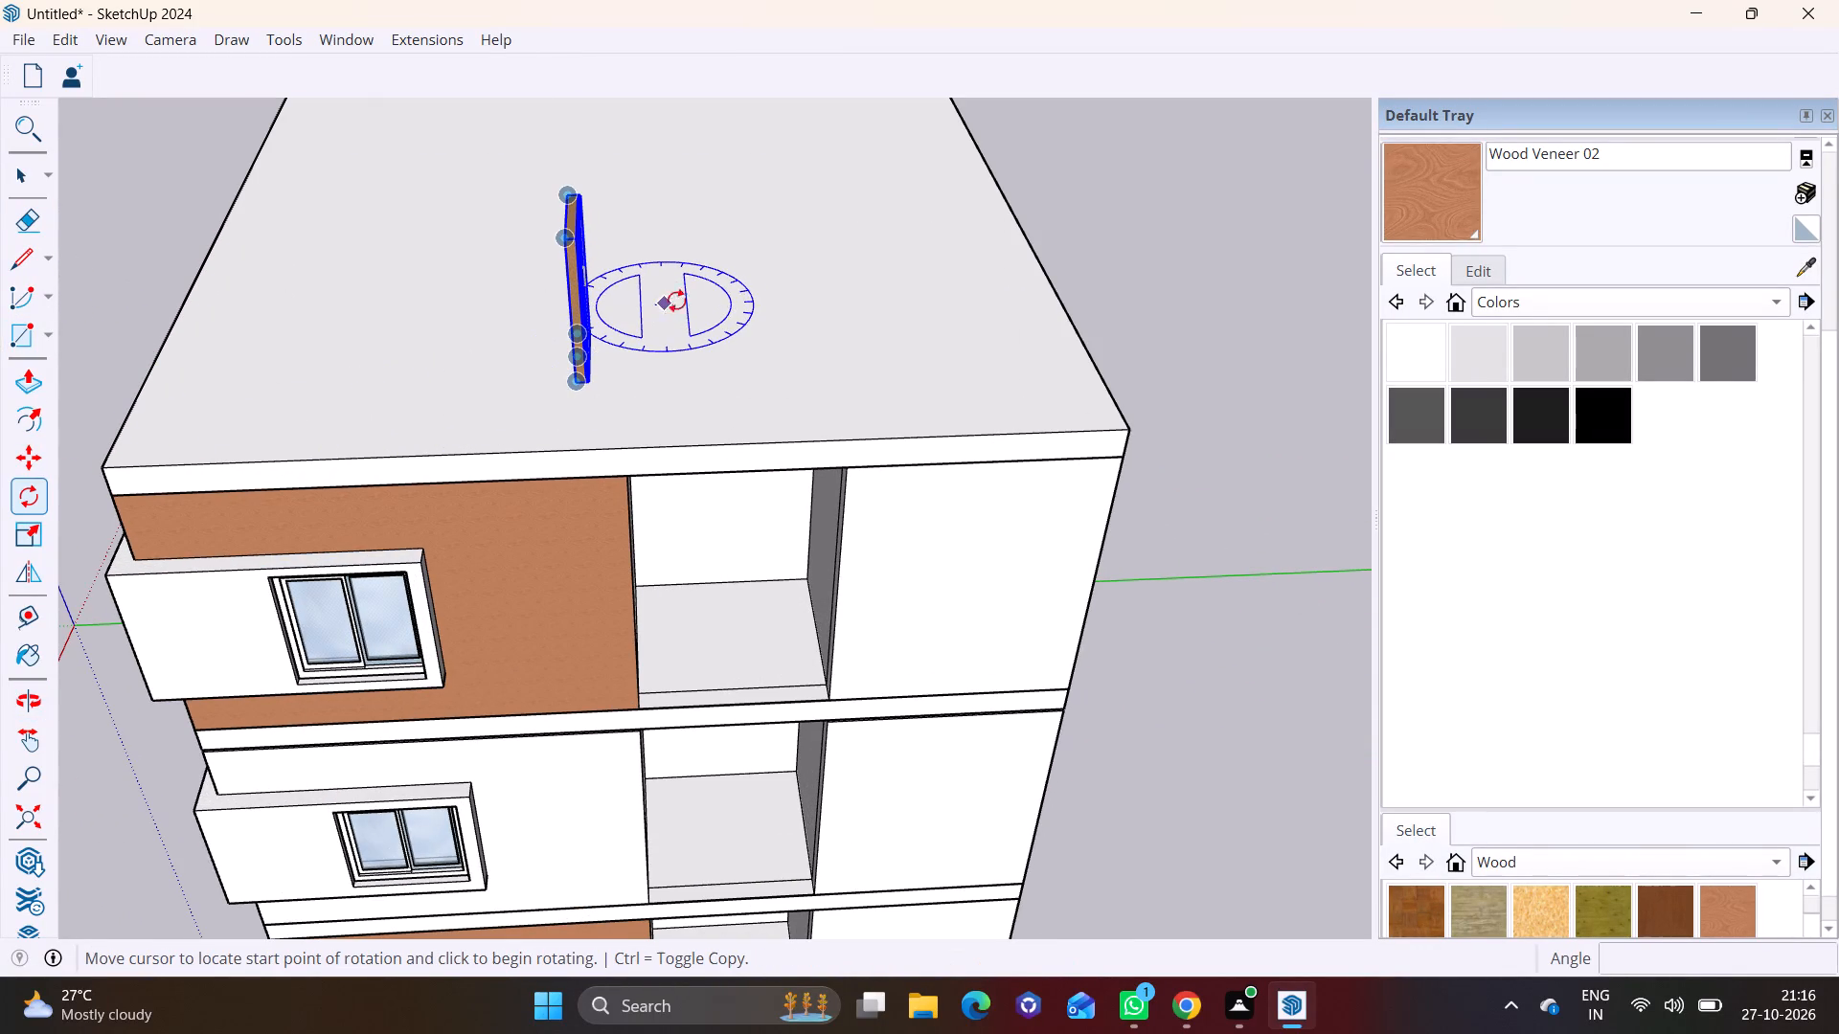
pyautogui.click(802, 294)
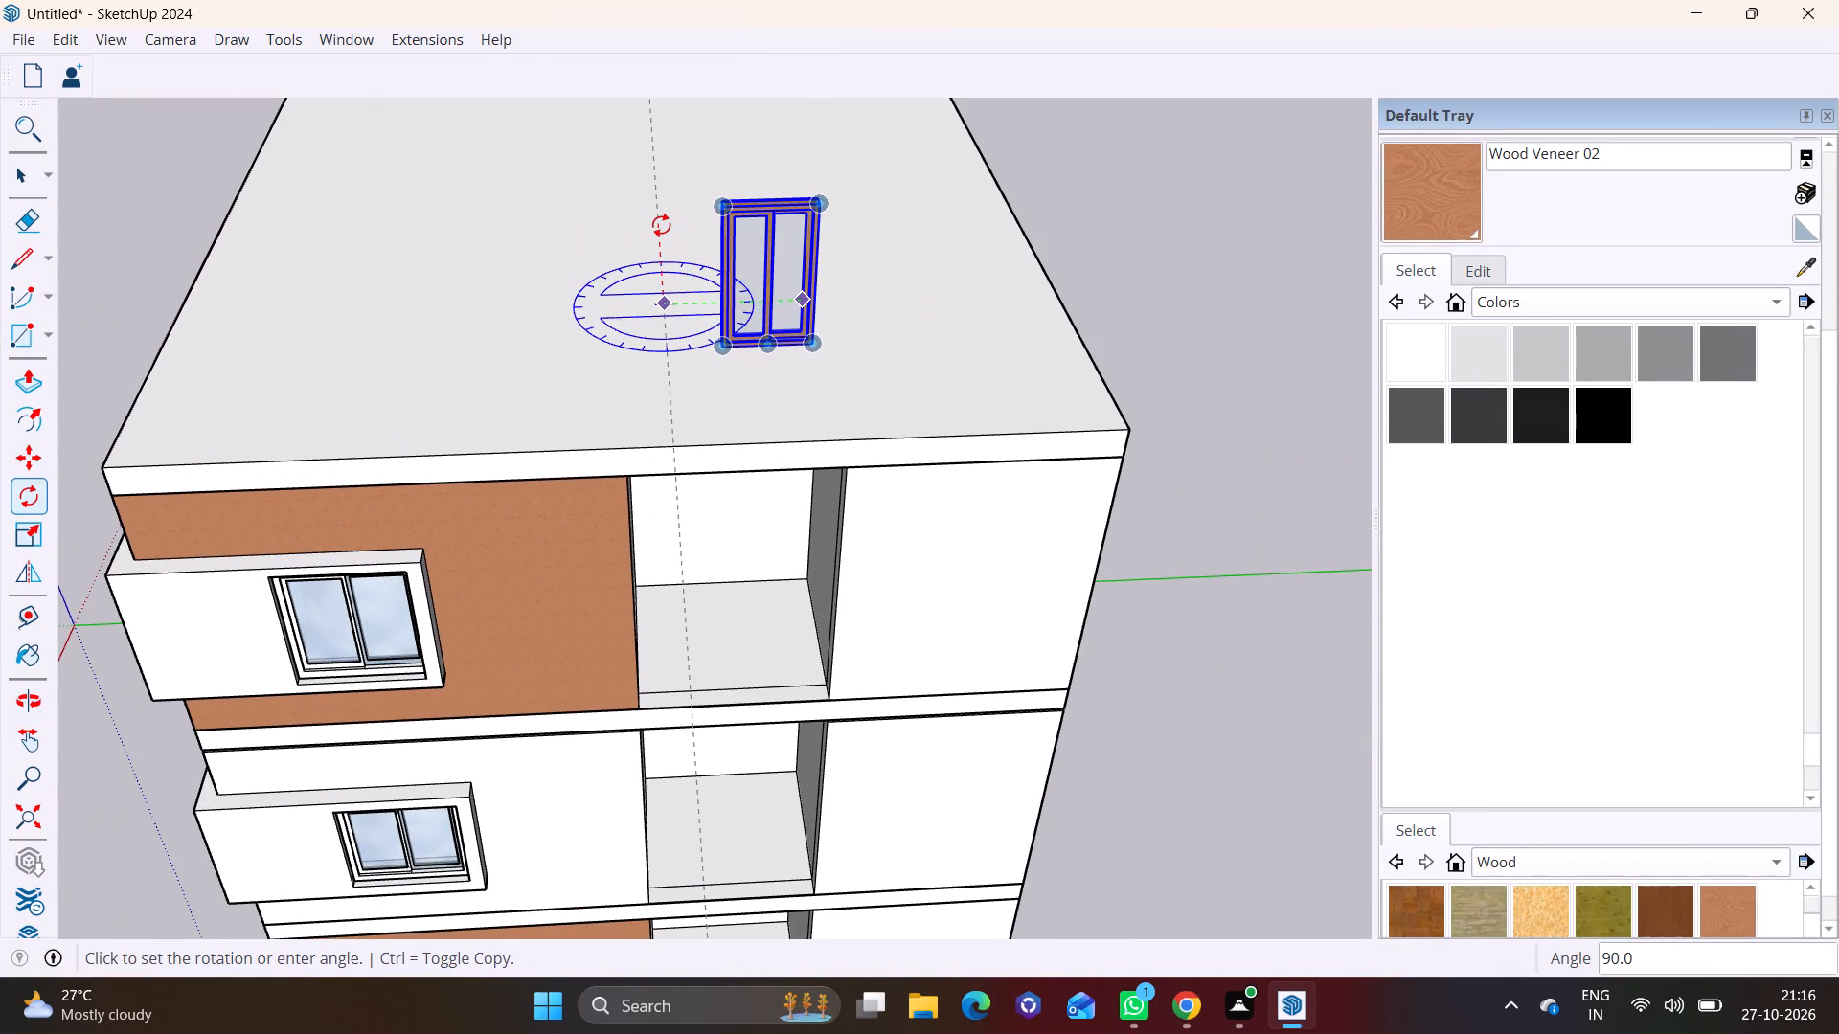
pyautogui.click(661, 225)
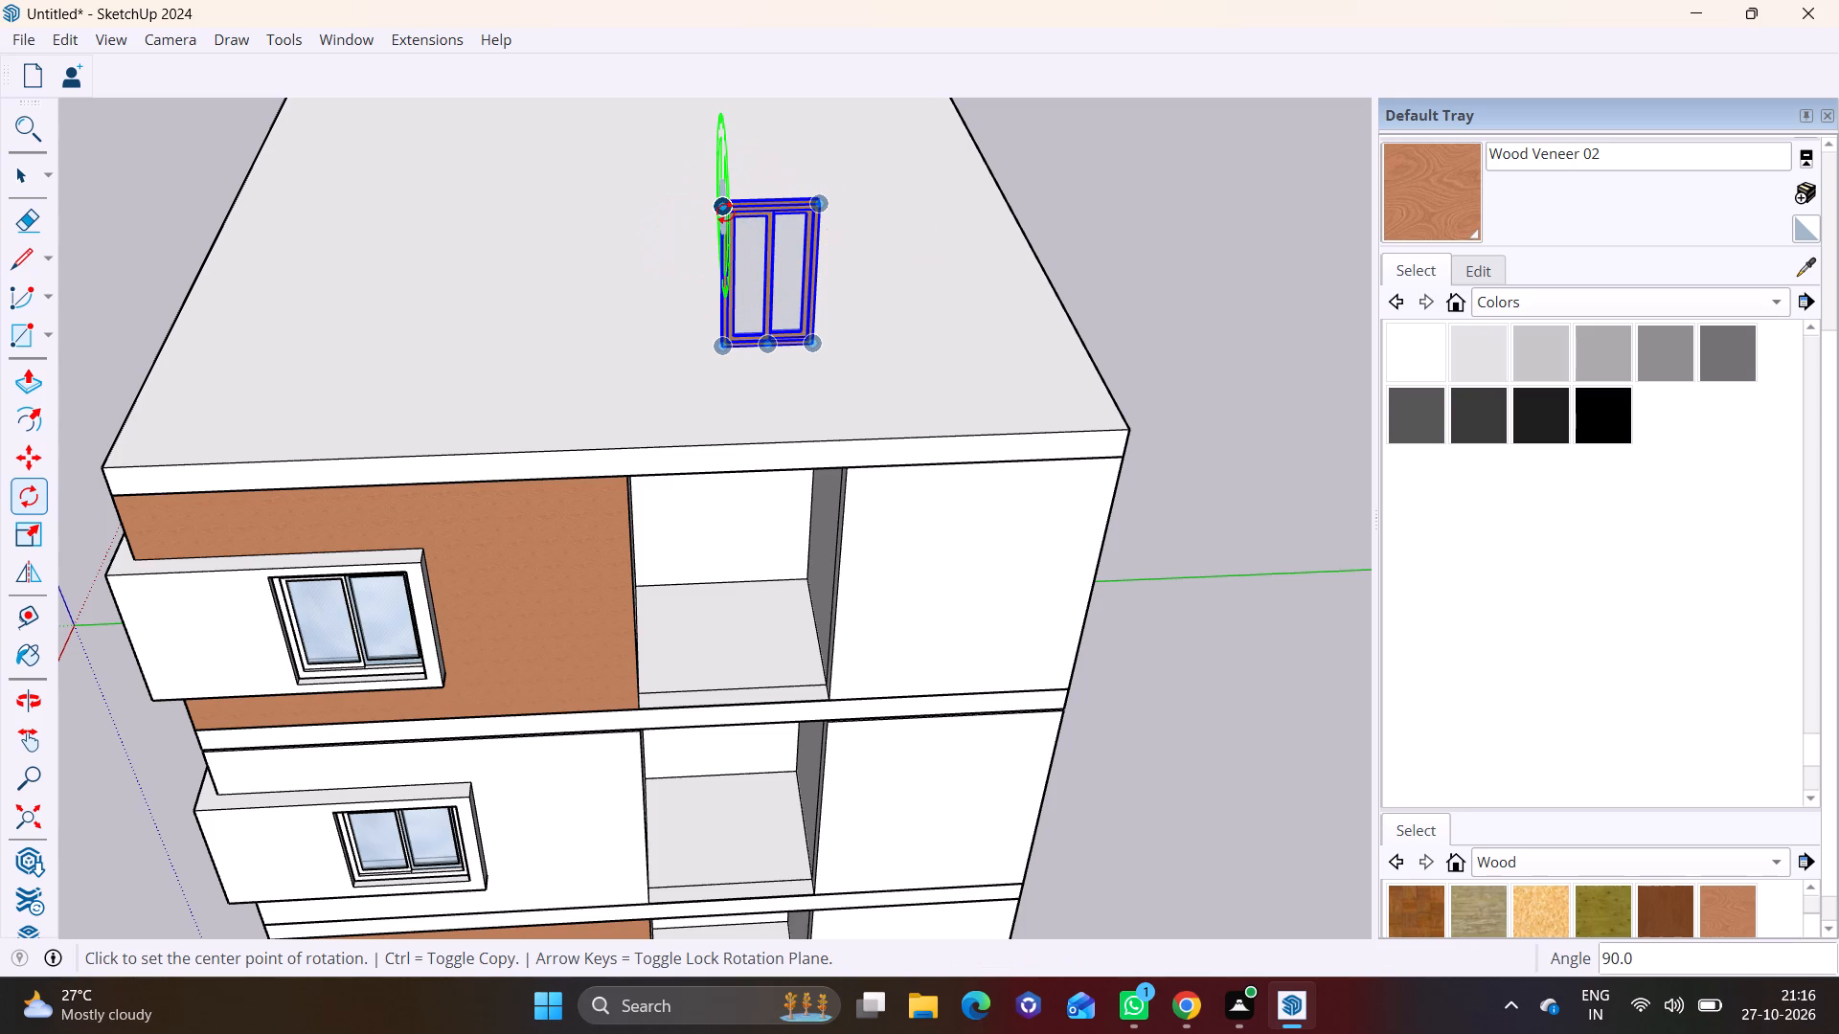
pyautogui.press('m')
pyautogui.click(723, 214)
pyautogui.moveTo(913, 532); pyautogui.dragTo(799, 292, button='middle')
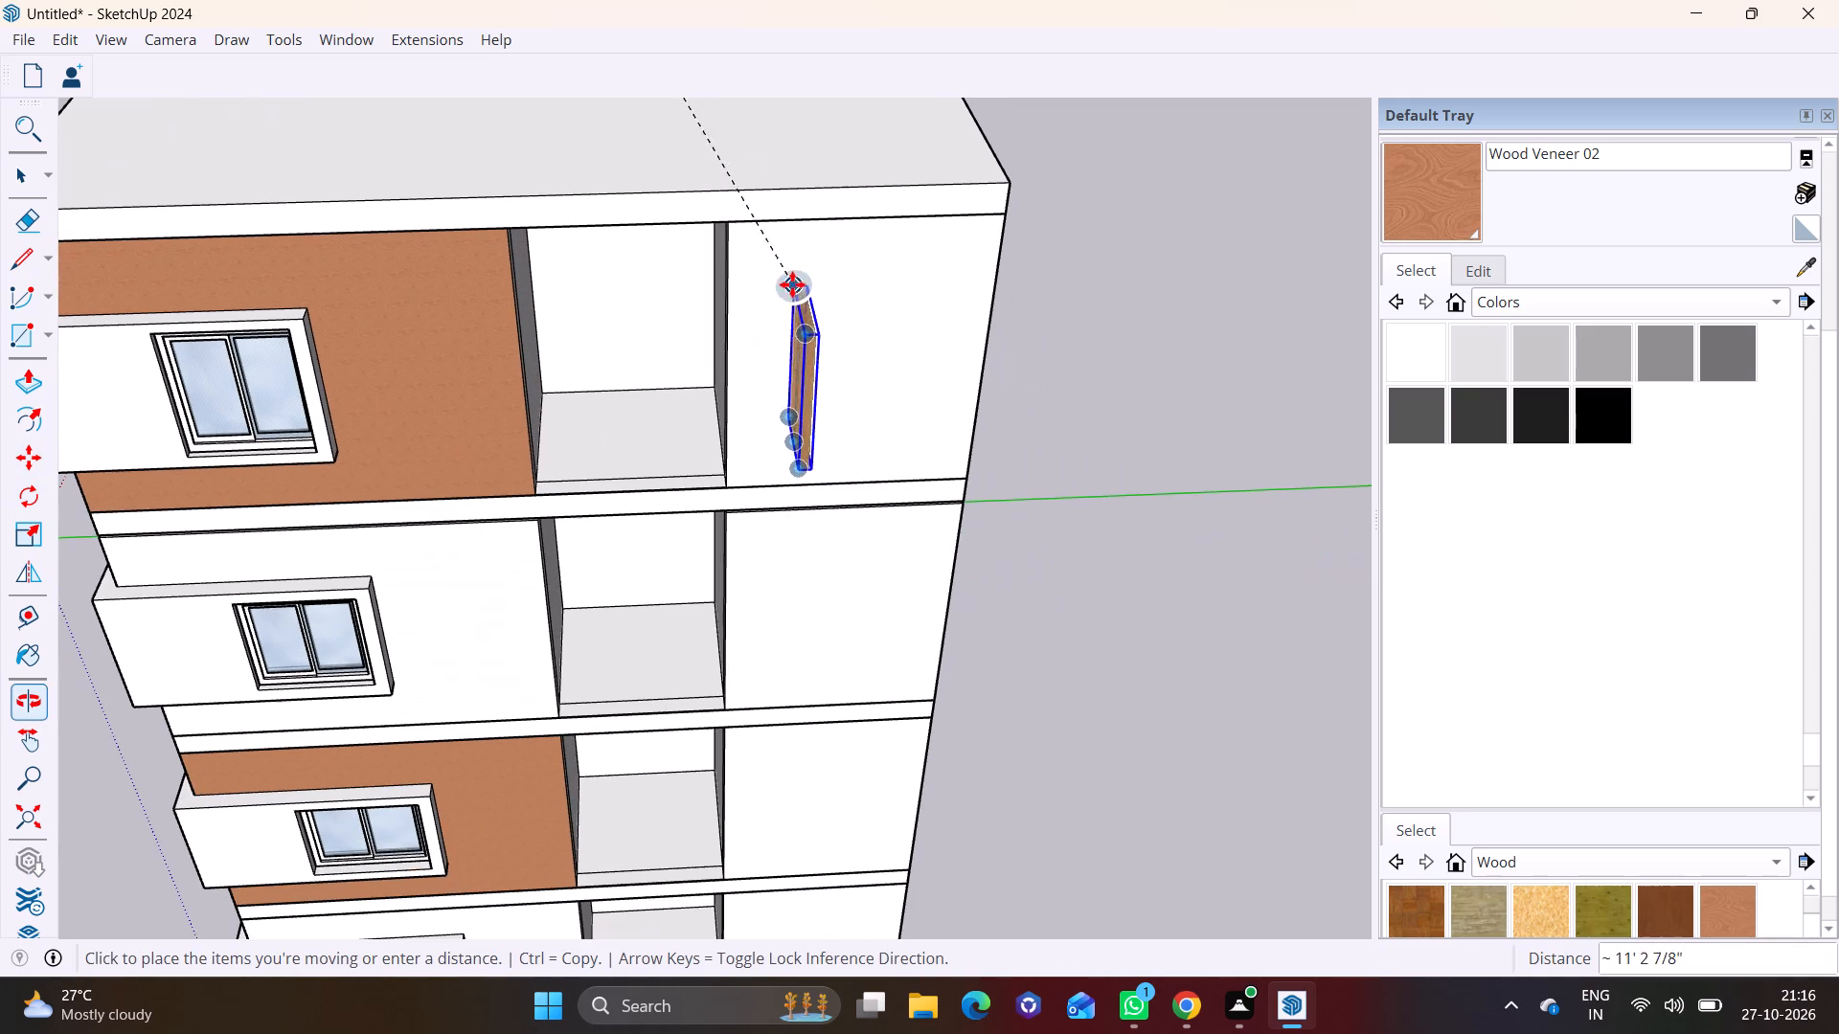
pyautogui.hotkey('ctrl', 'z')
# Move the rotated window off the roof onto the top storey's plain white front wall, beside the recessed opening.
pyautogui.keyDown('shift'); pyautogui.moveTo(689, 200); pyautogui.dragTo(735, 517, button='middle'); pyautogui.keyUp('shift')
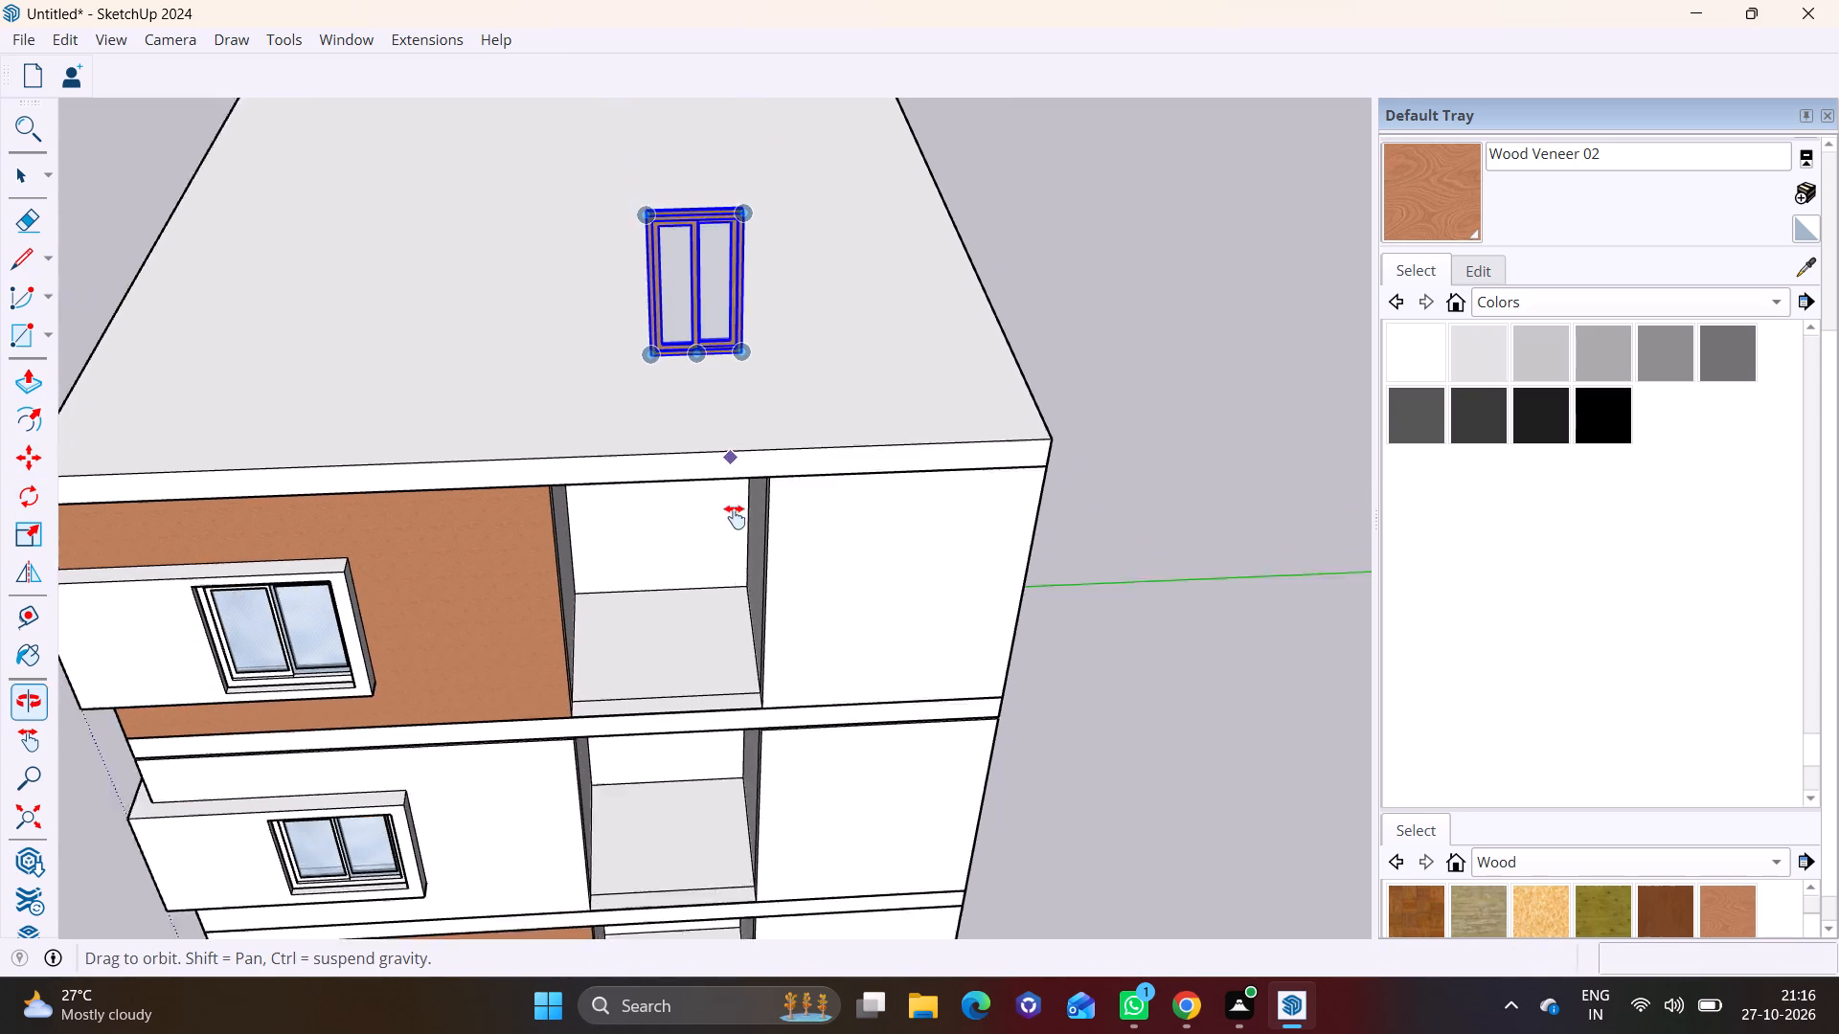
pyautogui.keyDown('shift'); pyautogui.moveTo(735, 517); pyautogui.dragTo(737, 528, button='middle'); pyautogui.keyUp('shift')
pyautogui.click(691, 281)
pyautogui.moveTo(829, 545); pyautogui.dragTo(830, 403, button='middle')
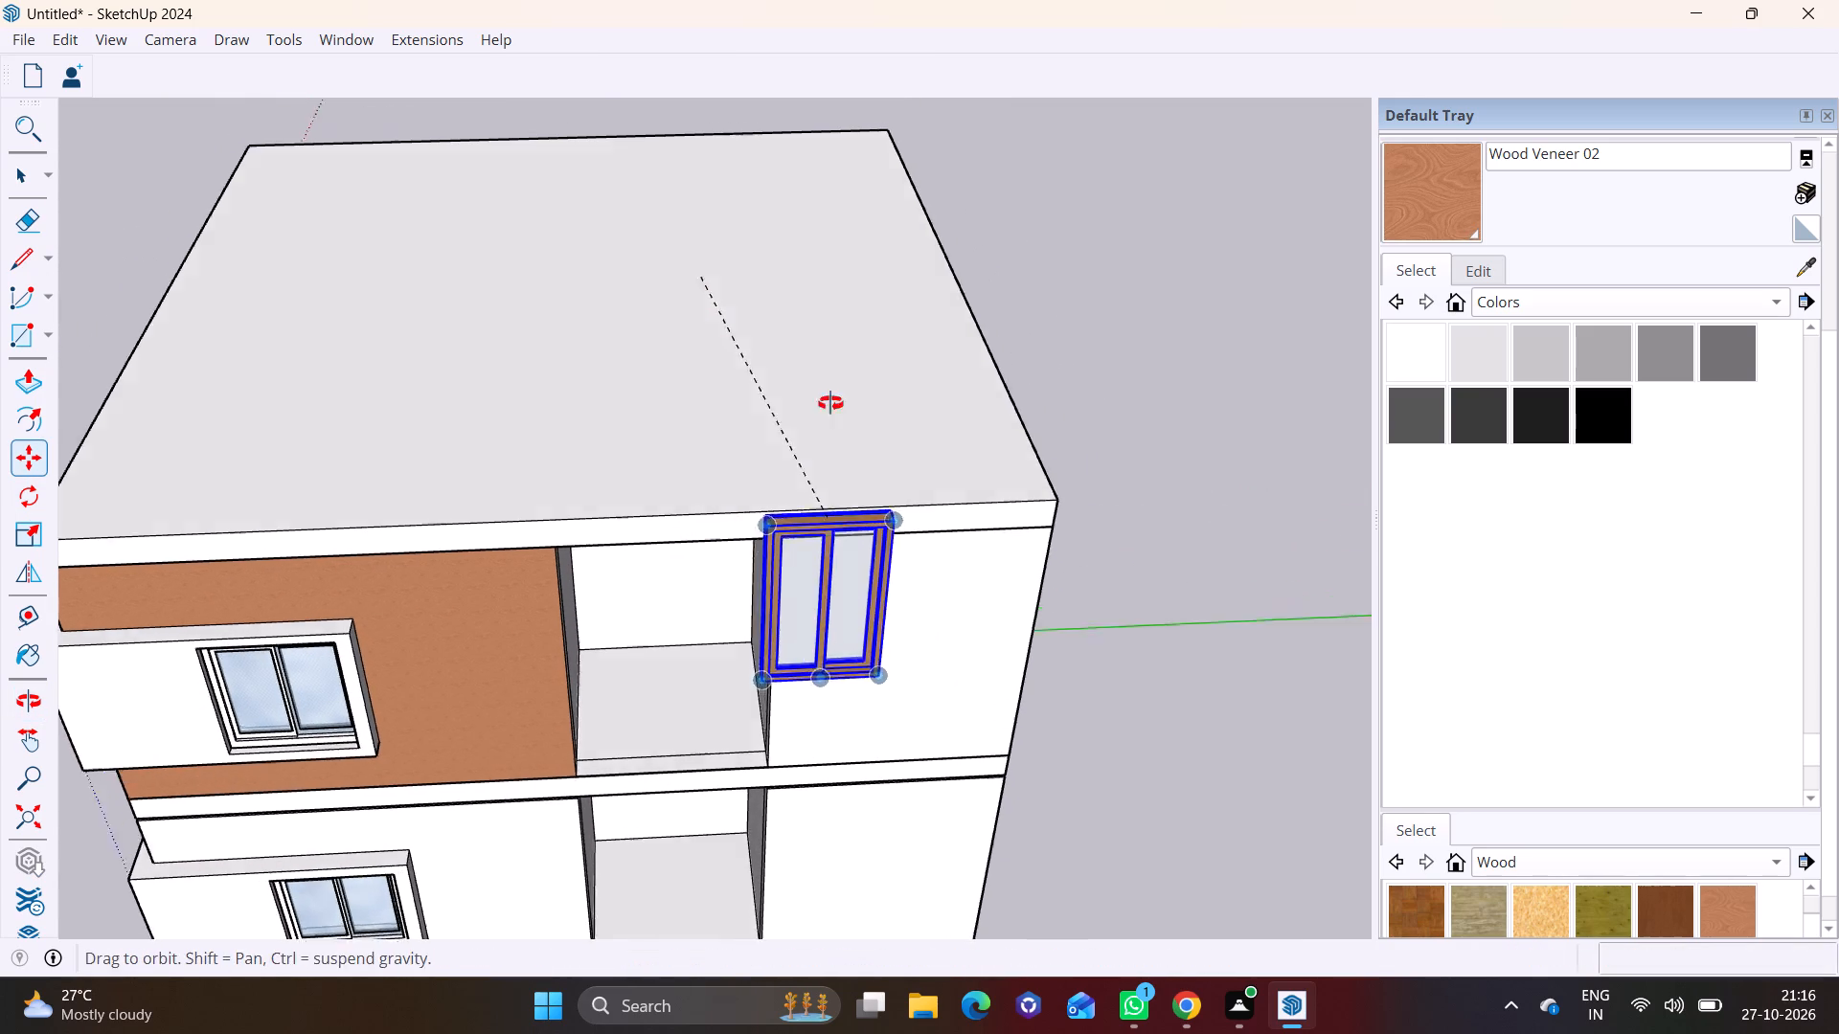
pyautogui.moveTo(830, 403); pyautogui.dragTo(827, 308, button='middle')
pyautogui.scroll(-15, 874, 441)
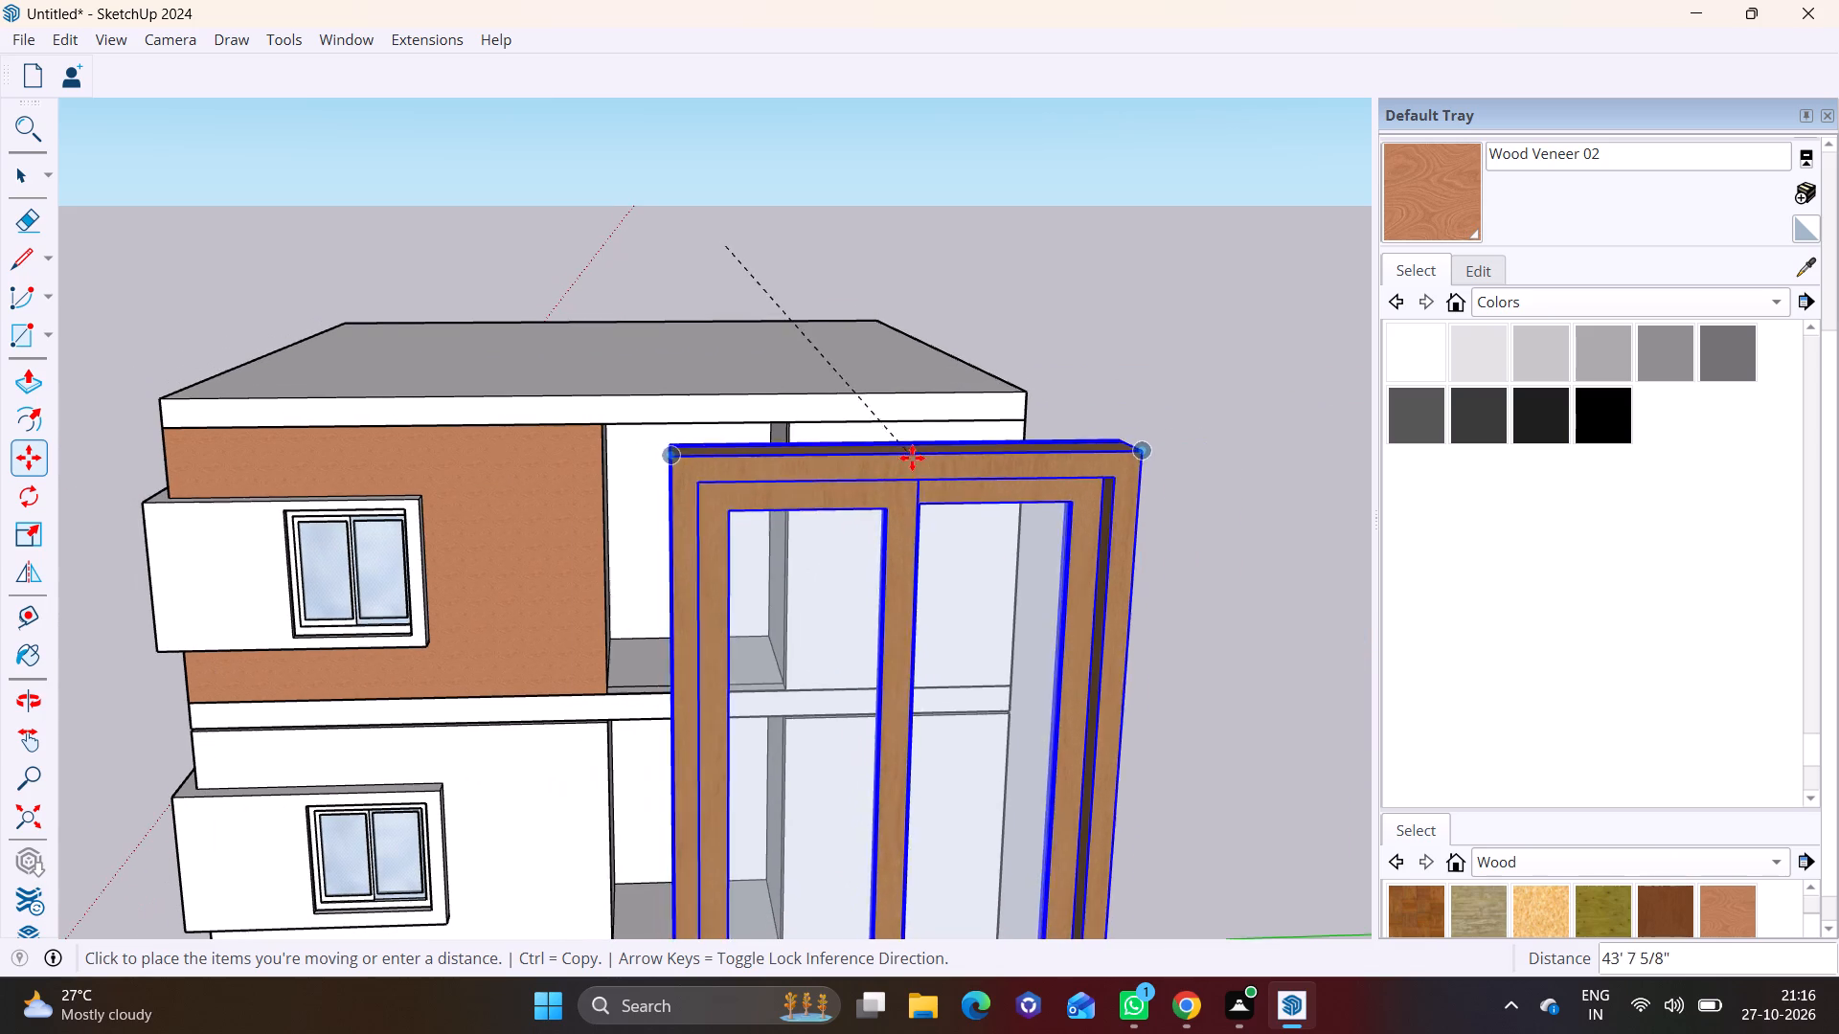
pyautogui.click(965, 306)
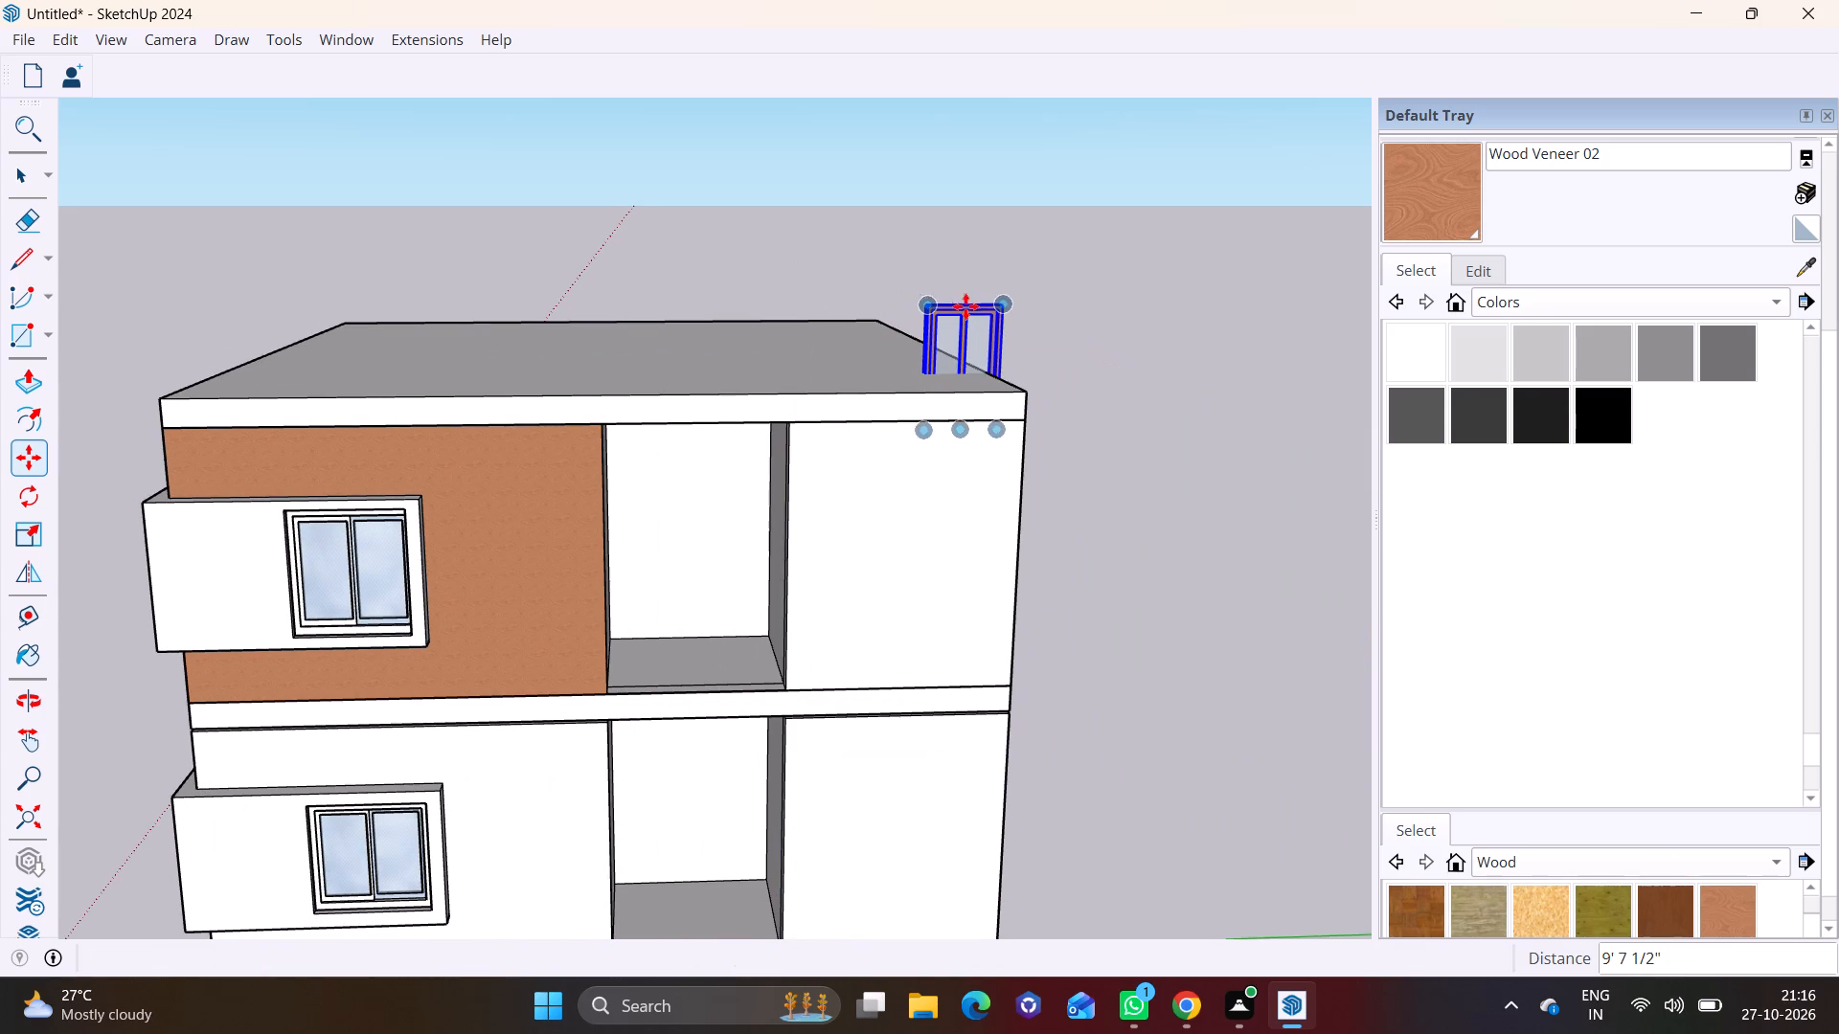
pyautogui.click(975, 316)
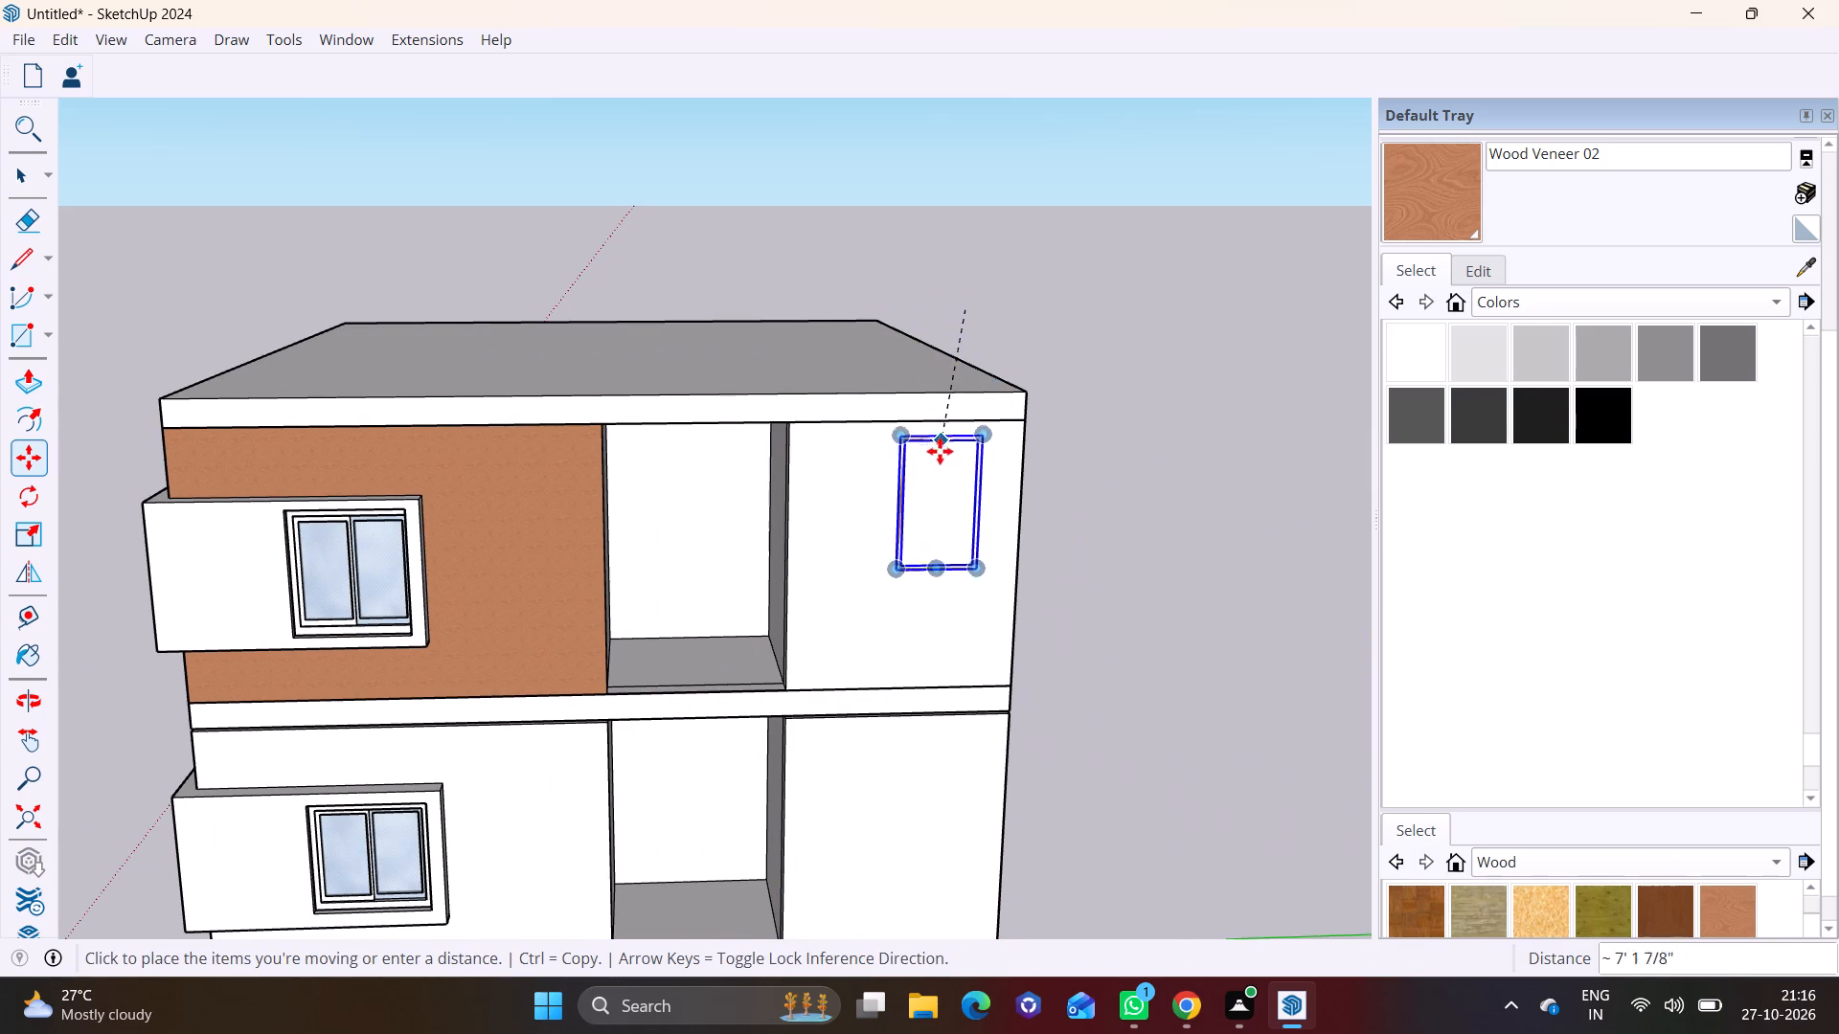
pyautogui.click(927, 483)
# Move the window outward so its wooden frame and both panes stand proud of the top-storey wall face.
pyautogui.moveTo(954, 513); pyautogui.dragTo(1048, 507, button='middle')
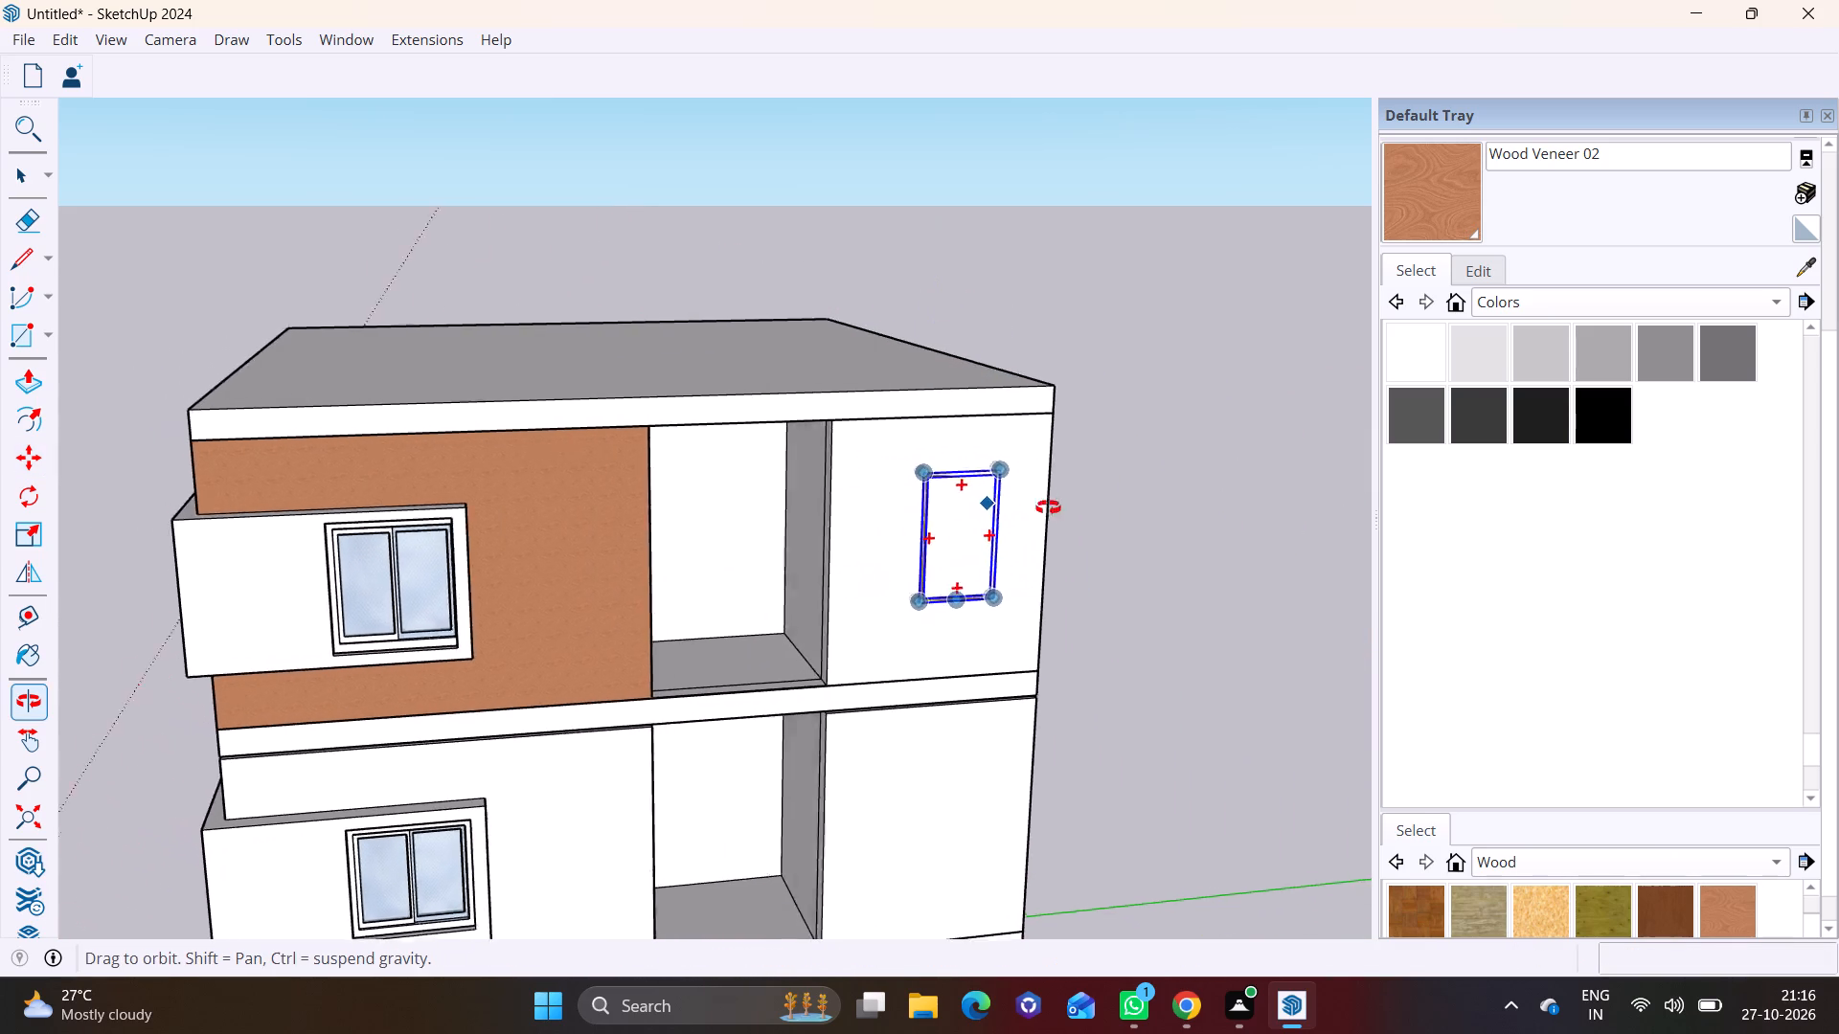
pyautogui.moveTo(1048, 507); pyautogui.dragTo(1074, 498, button='middle')
pyautogui.scroll(6, 1038, 530)
pyautogui.click(997, 623)
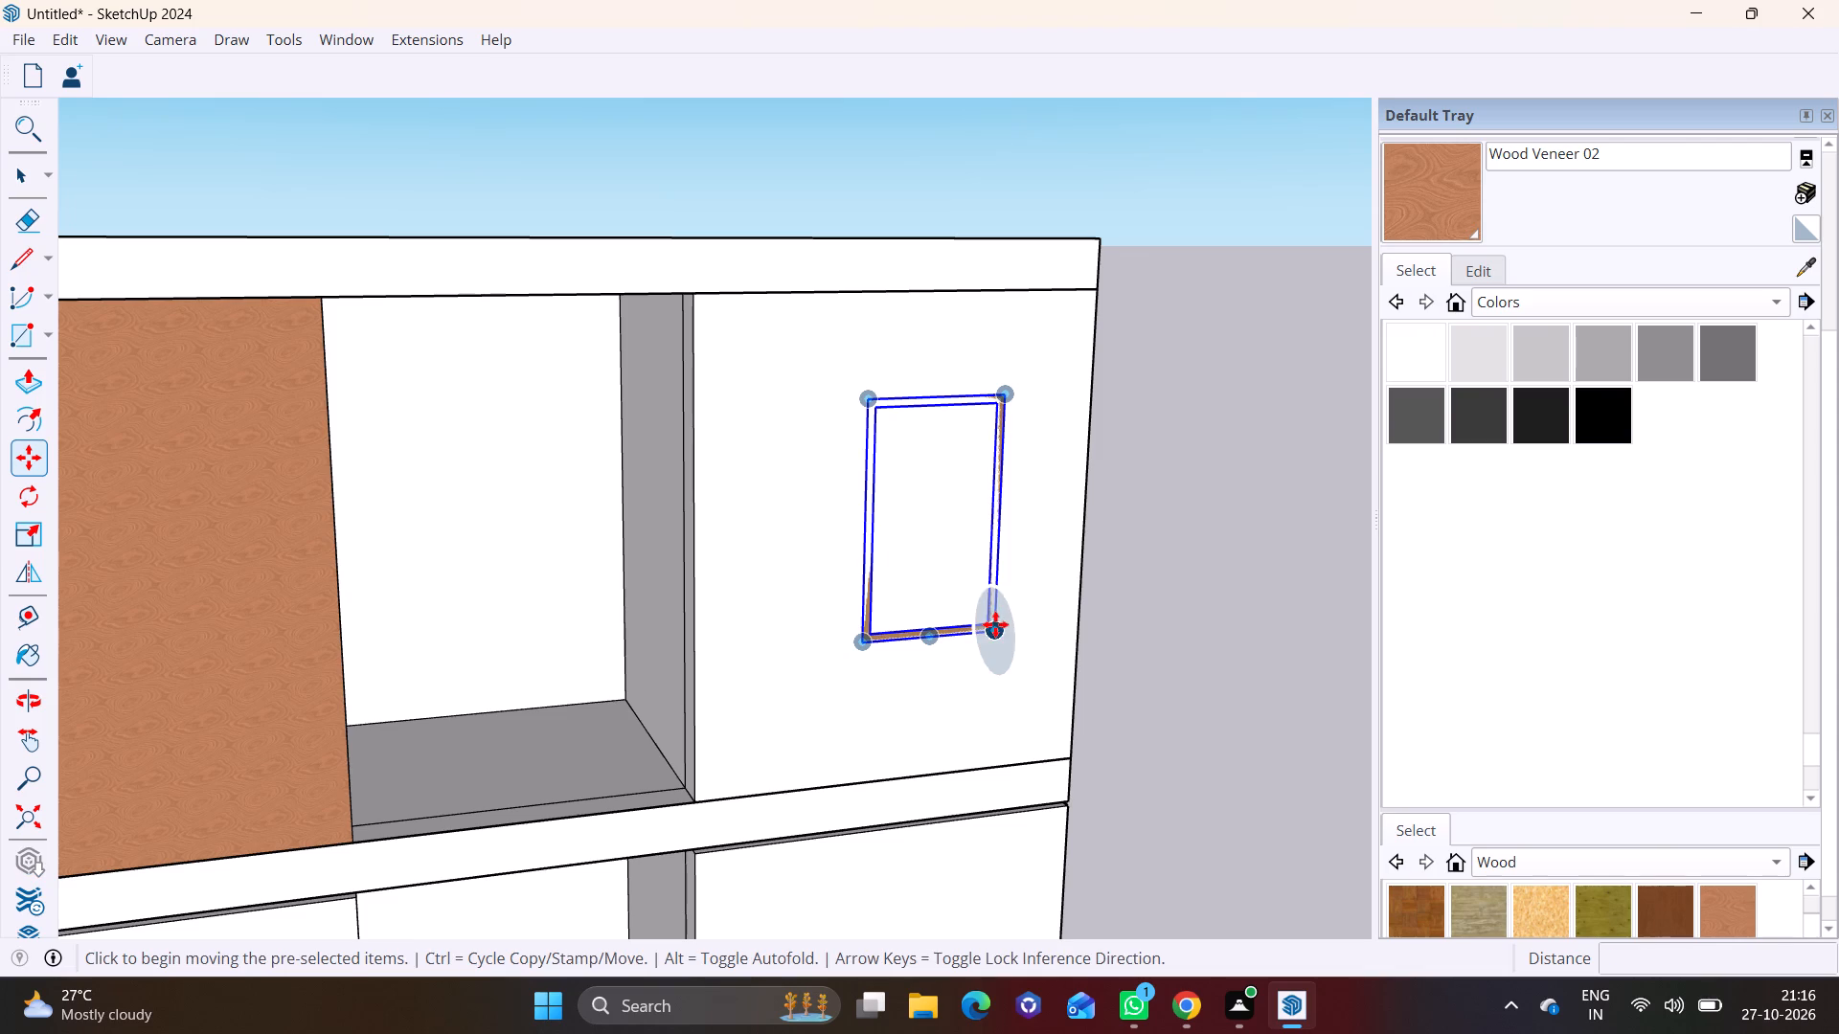
pyautogui.click(1010, 638)
pyautogui.press('space')
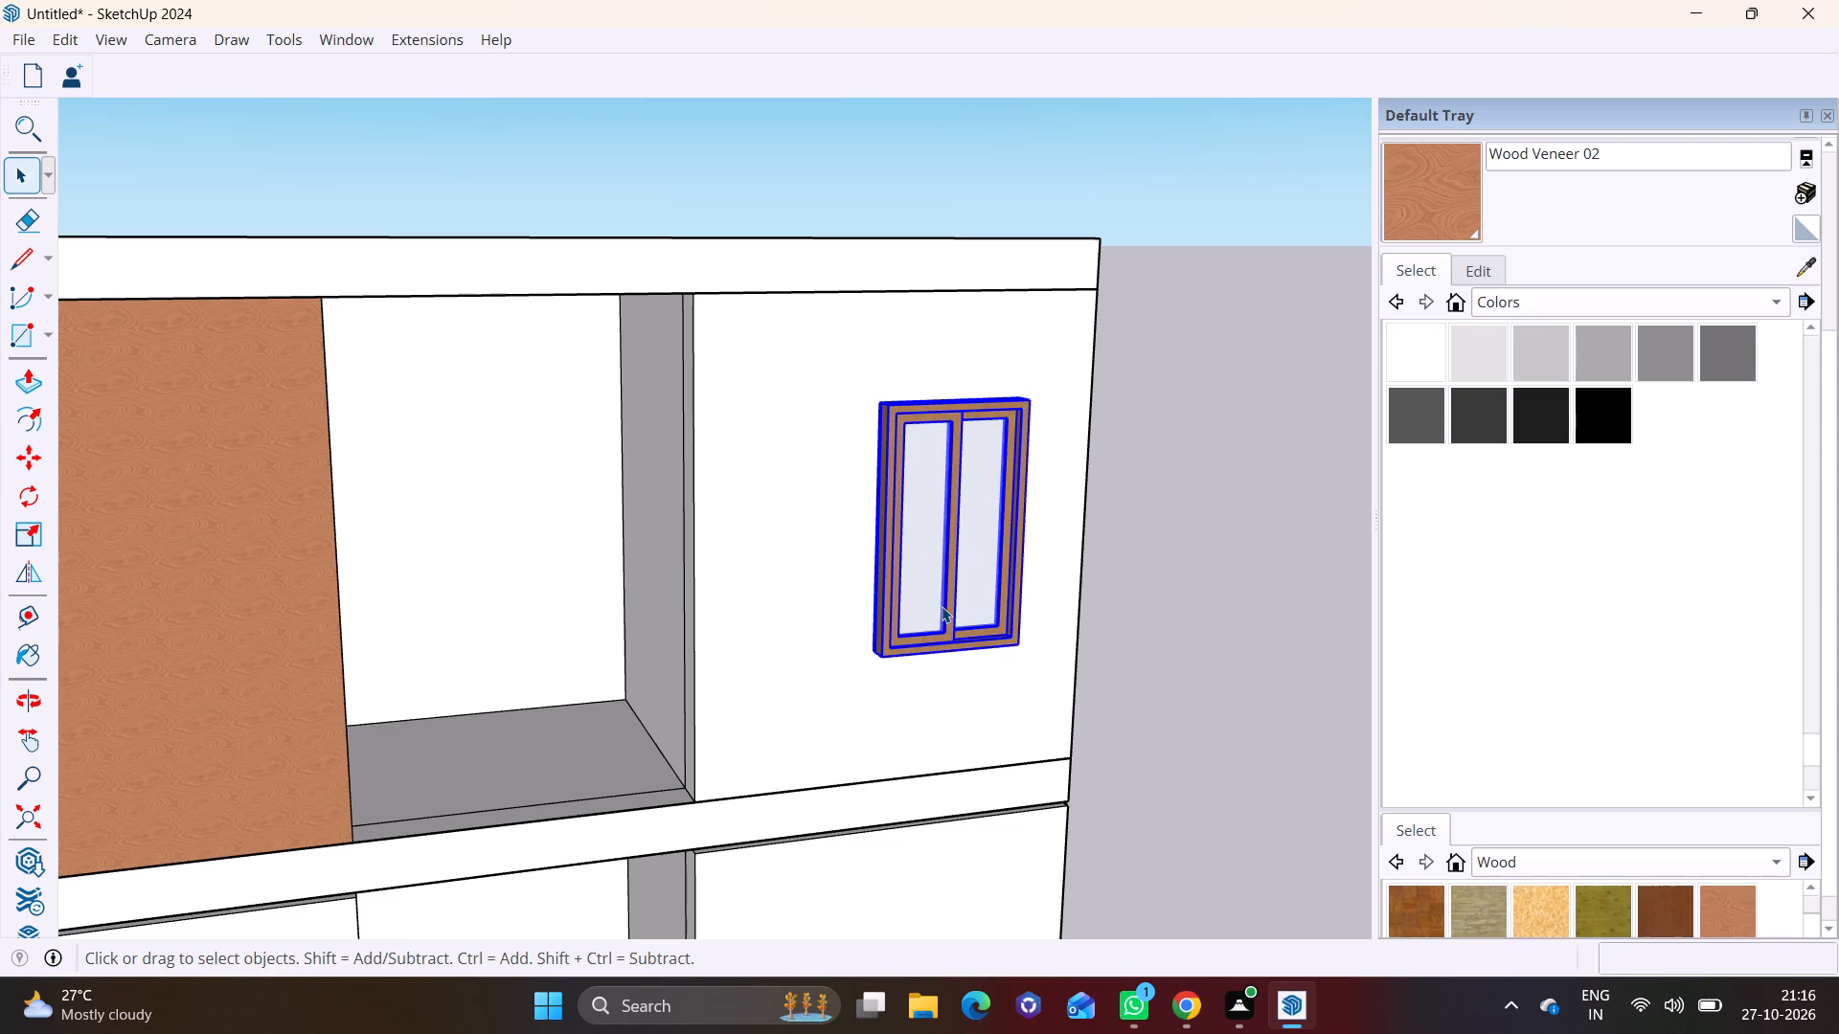
pyautogui.scroll(-4, 942, 606)
pyautogui.keyDown('shift'); pyautogui.moveTo(942, 606); pyautogui.dragTo(788, 558, button='middle'); pyautogui.keyUp('shift')
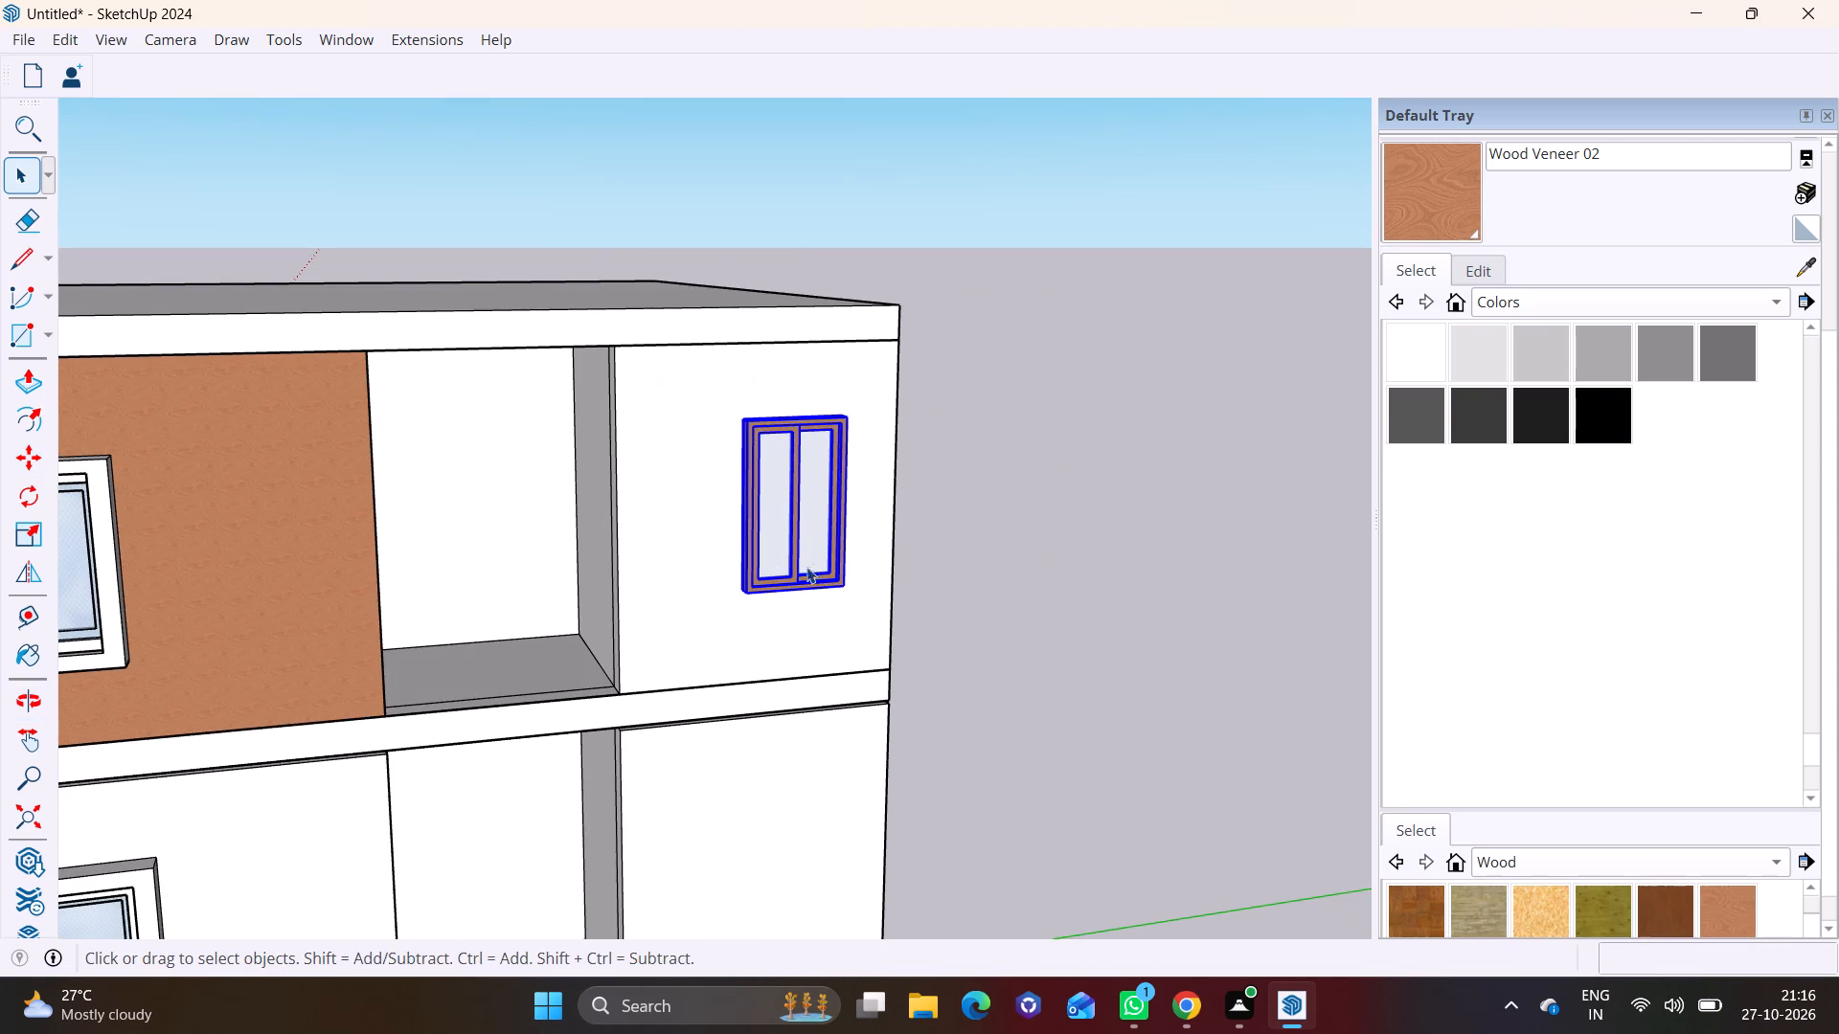
pyautogui.click(996, 585)
# Shift the top-storey window 6 3/8" sideways towards the middle of its white wall panel.
pyautogui.moveTo(893, 563); pyautogui.dragTo(775, 503, button='middle')
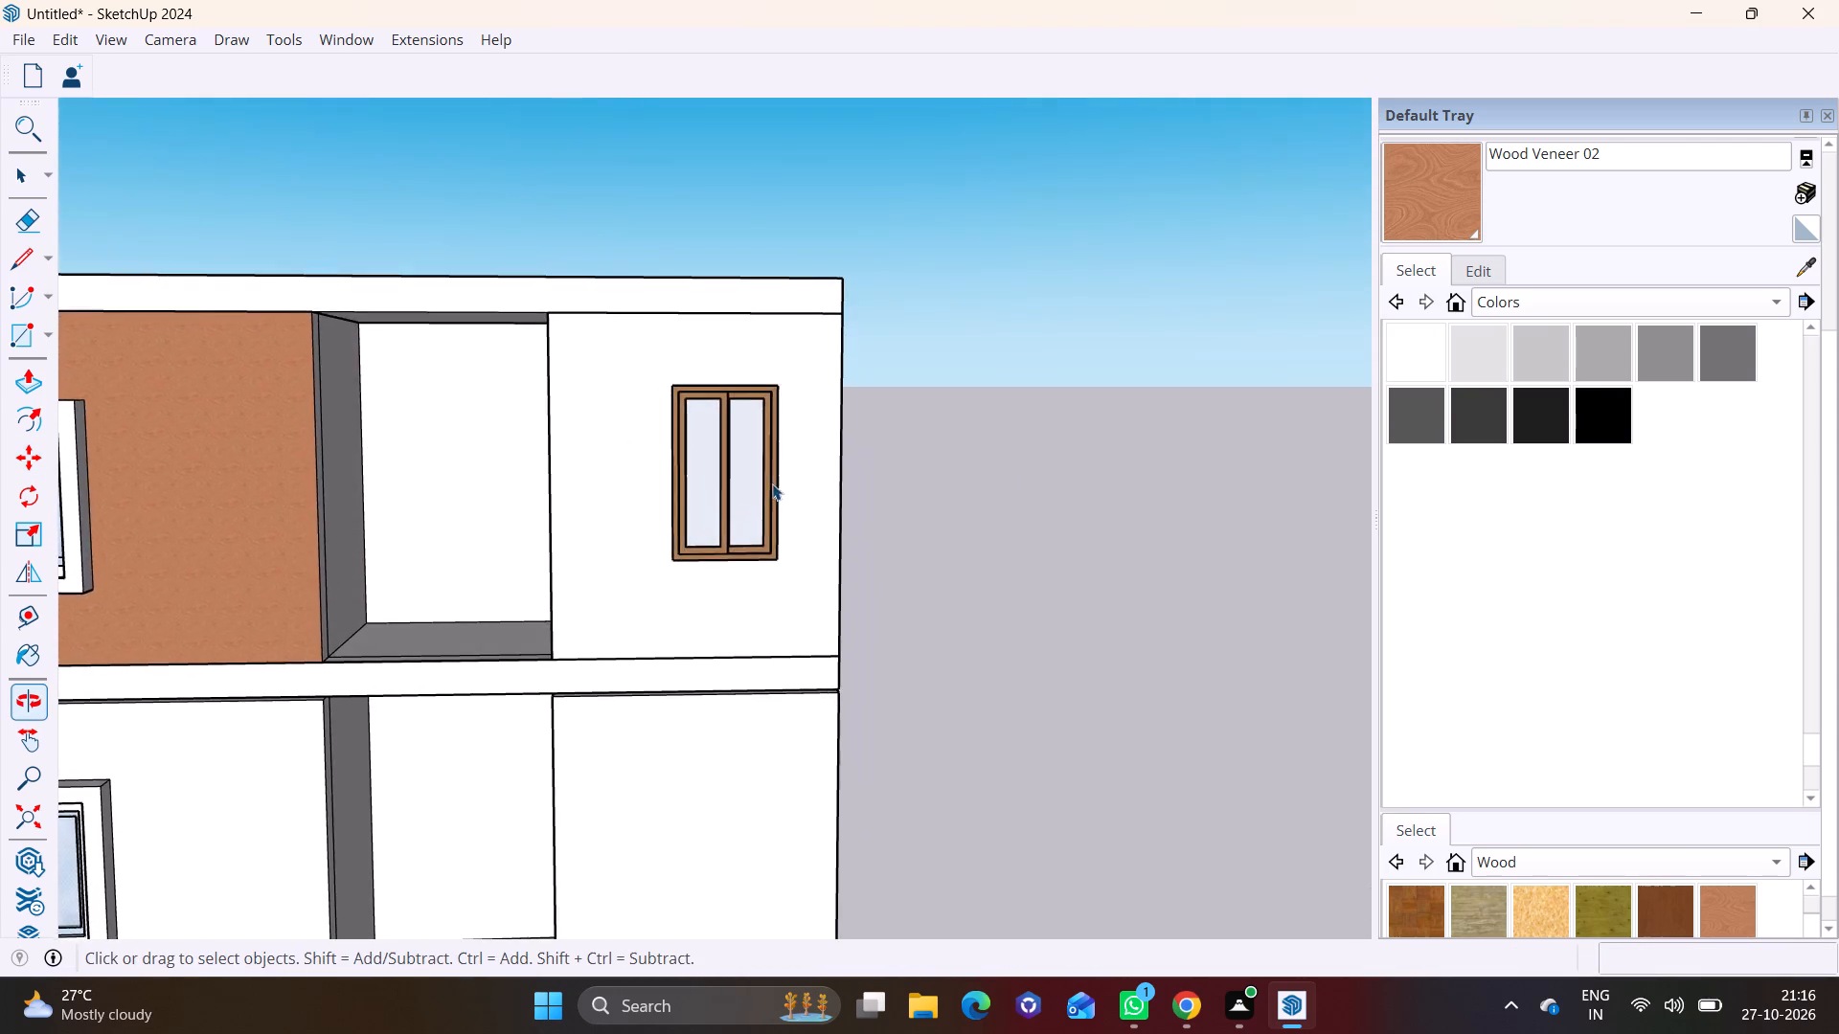
pyautogui.scroll(5, 766, 480)
pyautogui.click(709, 491)
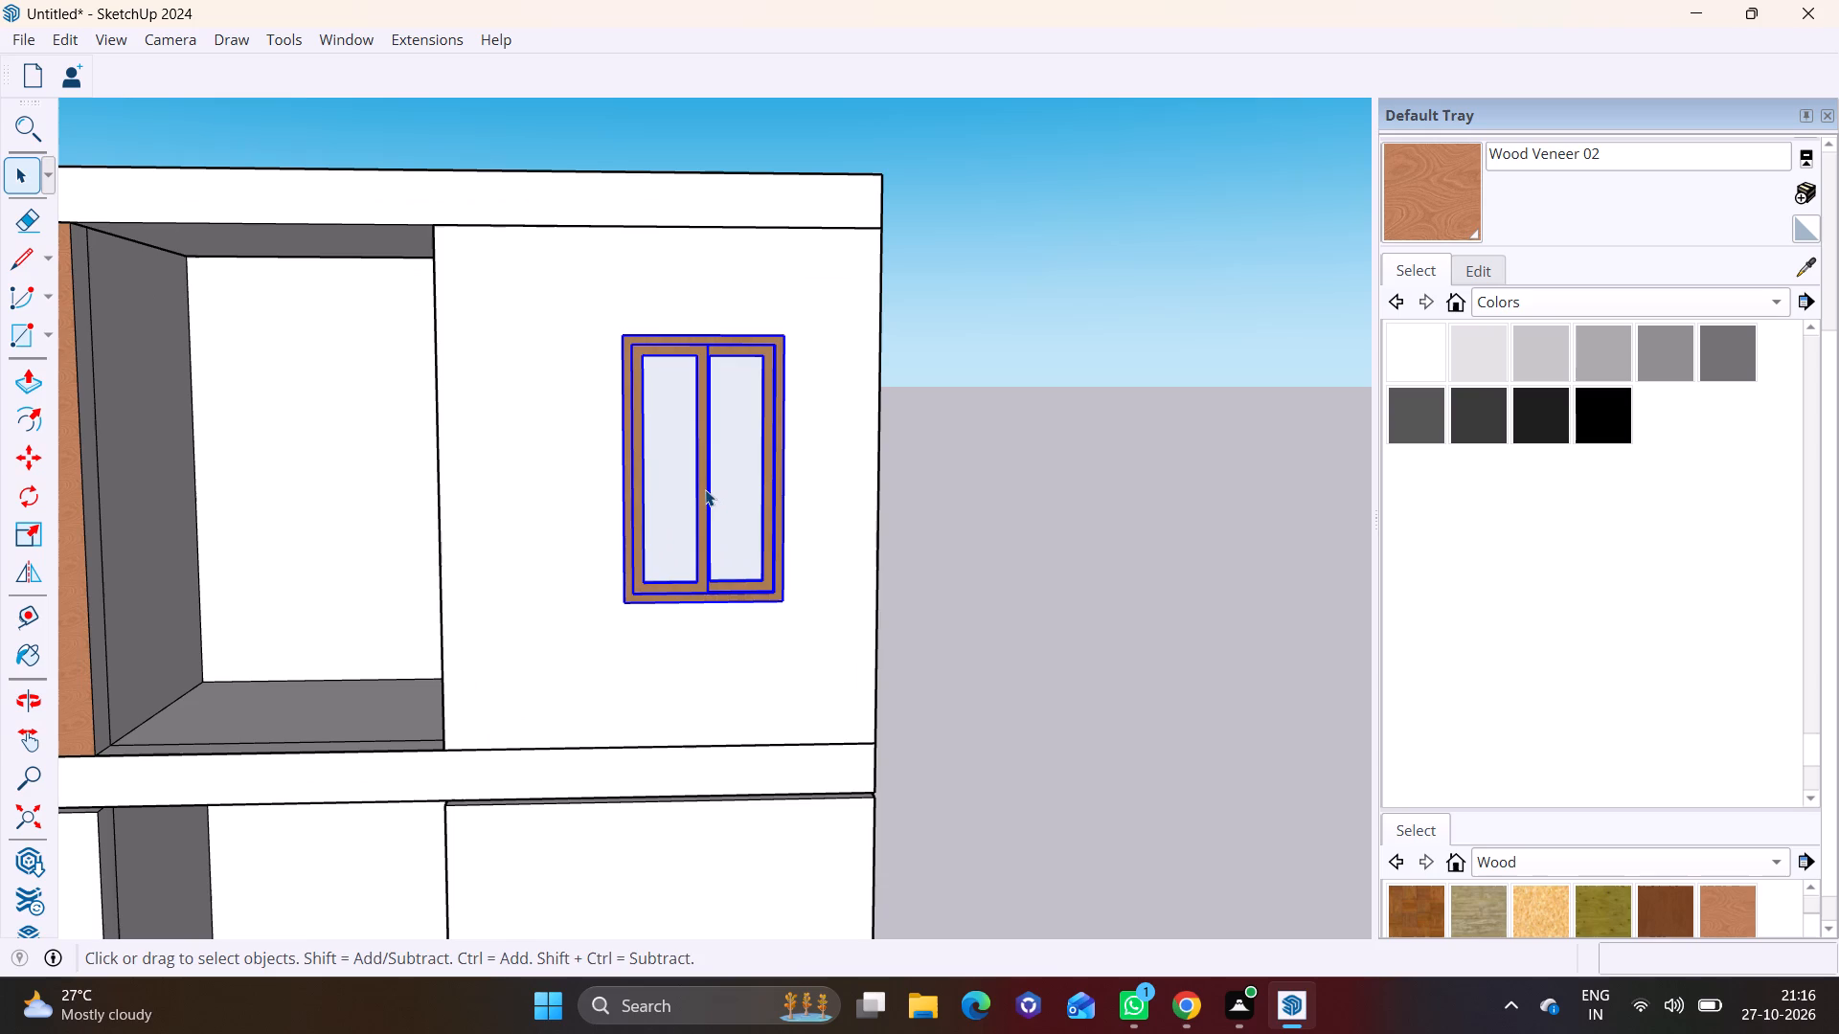
pyautogui.press('m')
pyautogui.click(703, 487)
pyautogui.click(669, 487)
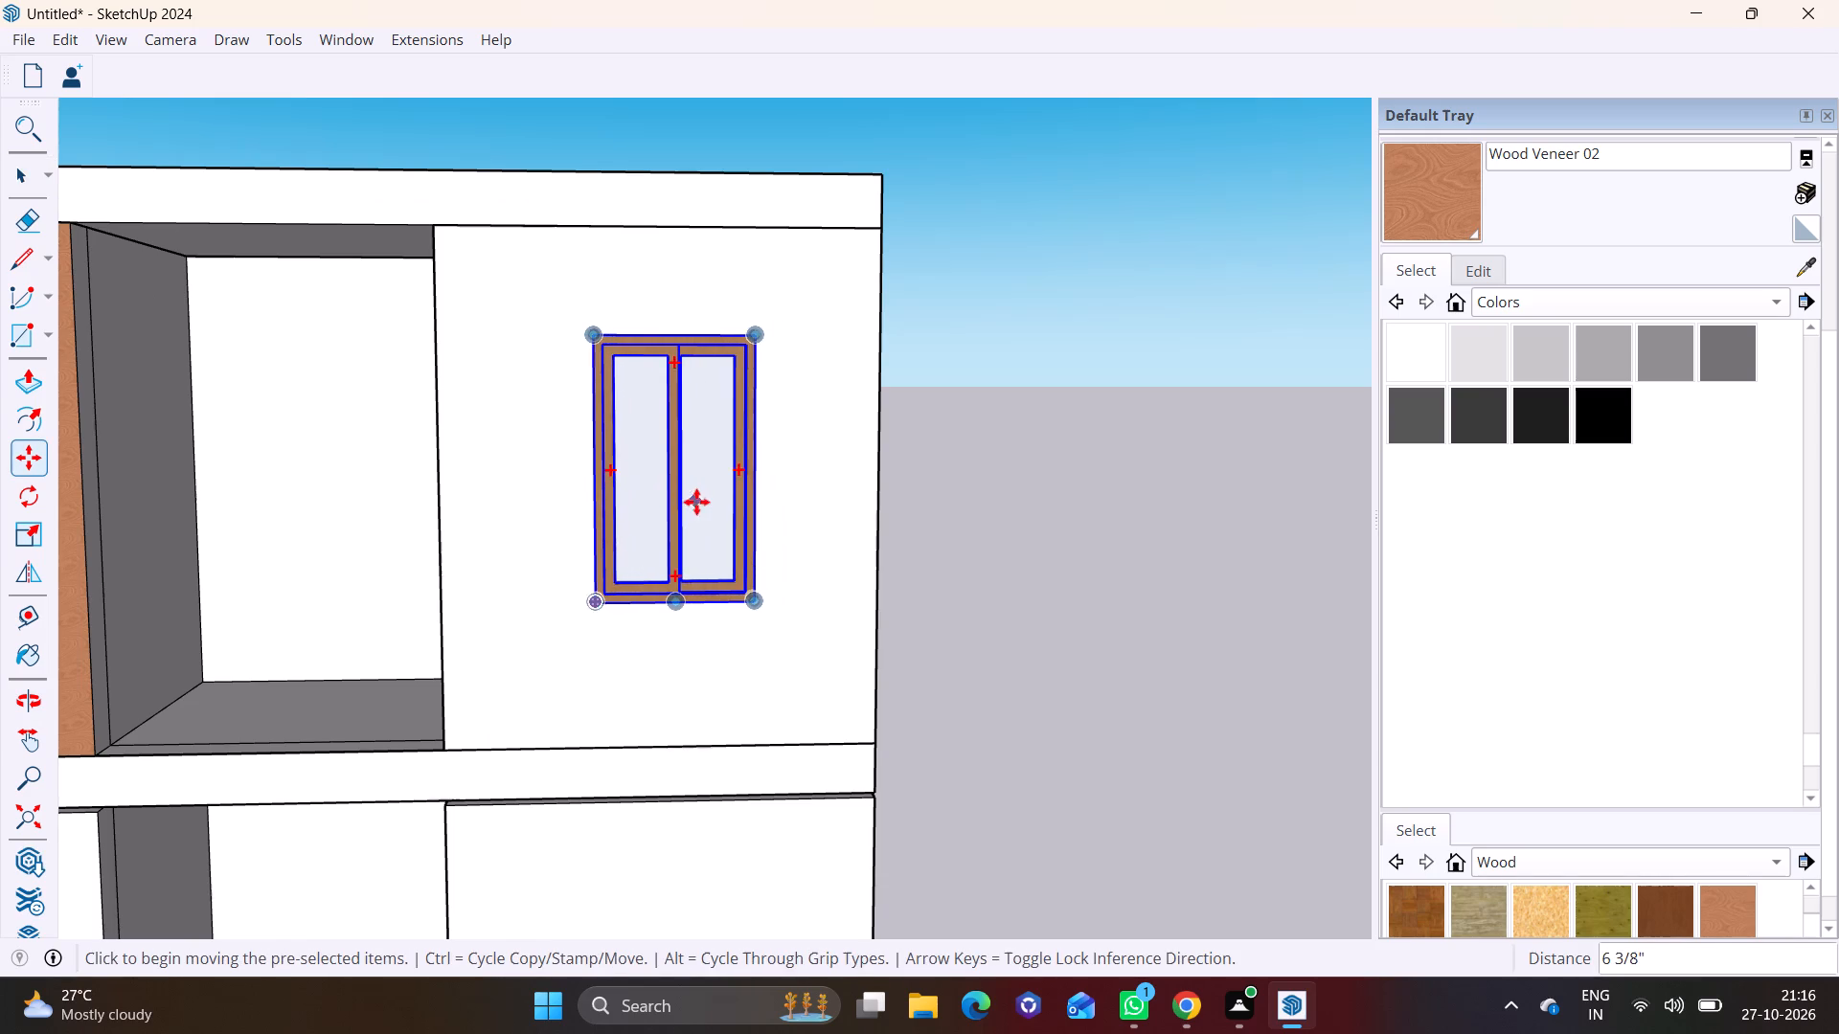
# Copy the wooden-framed window 10' 6 11/16" straight down onto the fourth storey's white wall panel.
pyautogui.scroll(-6, 702, 493)
pyautogui.keyDown('shift'); pyautogui.moveTo(764, 567); pyautogui.dragTo(782, 379, button='middle'); pyautogui.keyUp('shift')
pyautogui.click(748, 228)
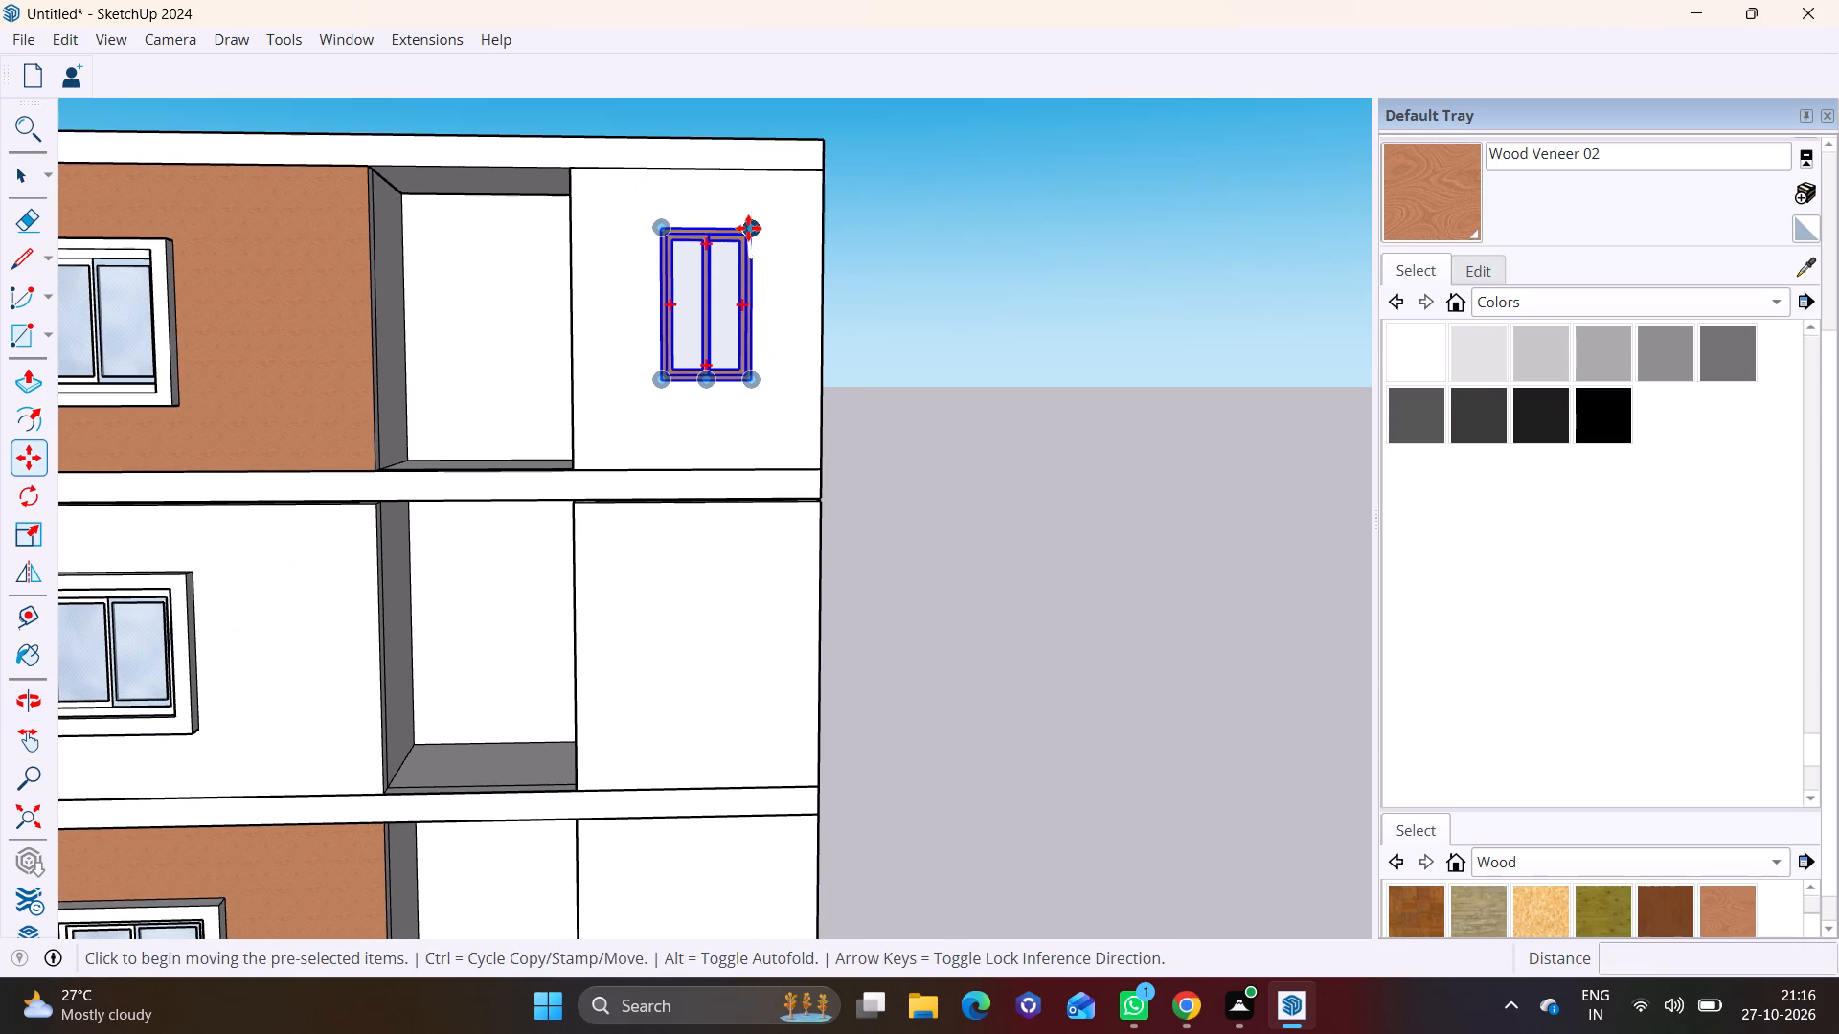
pyautogui.click(742, 551)
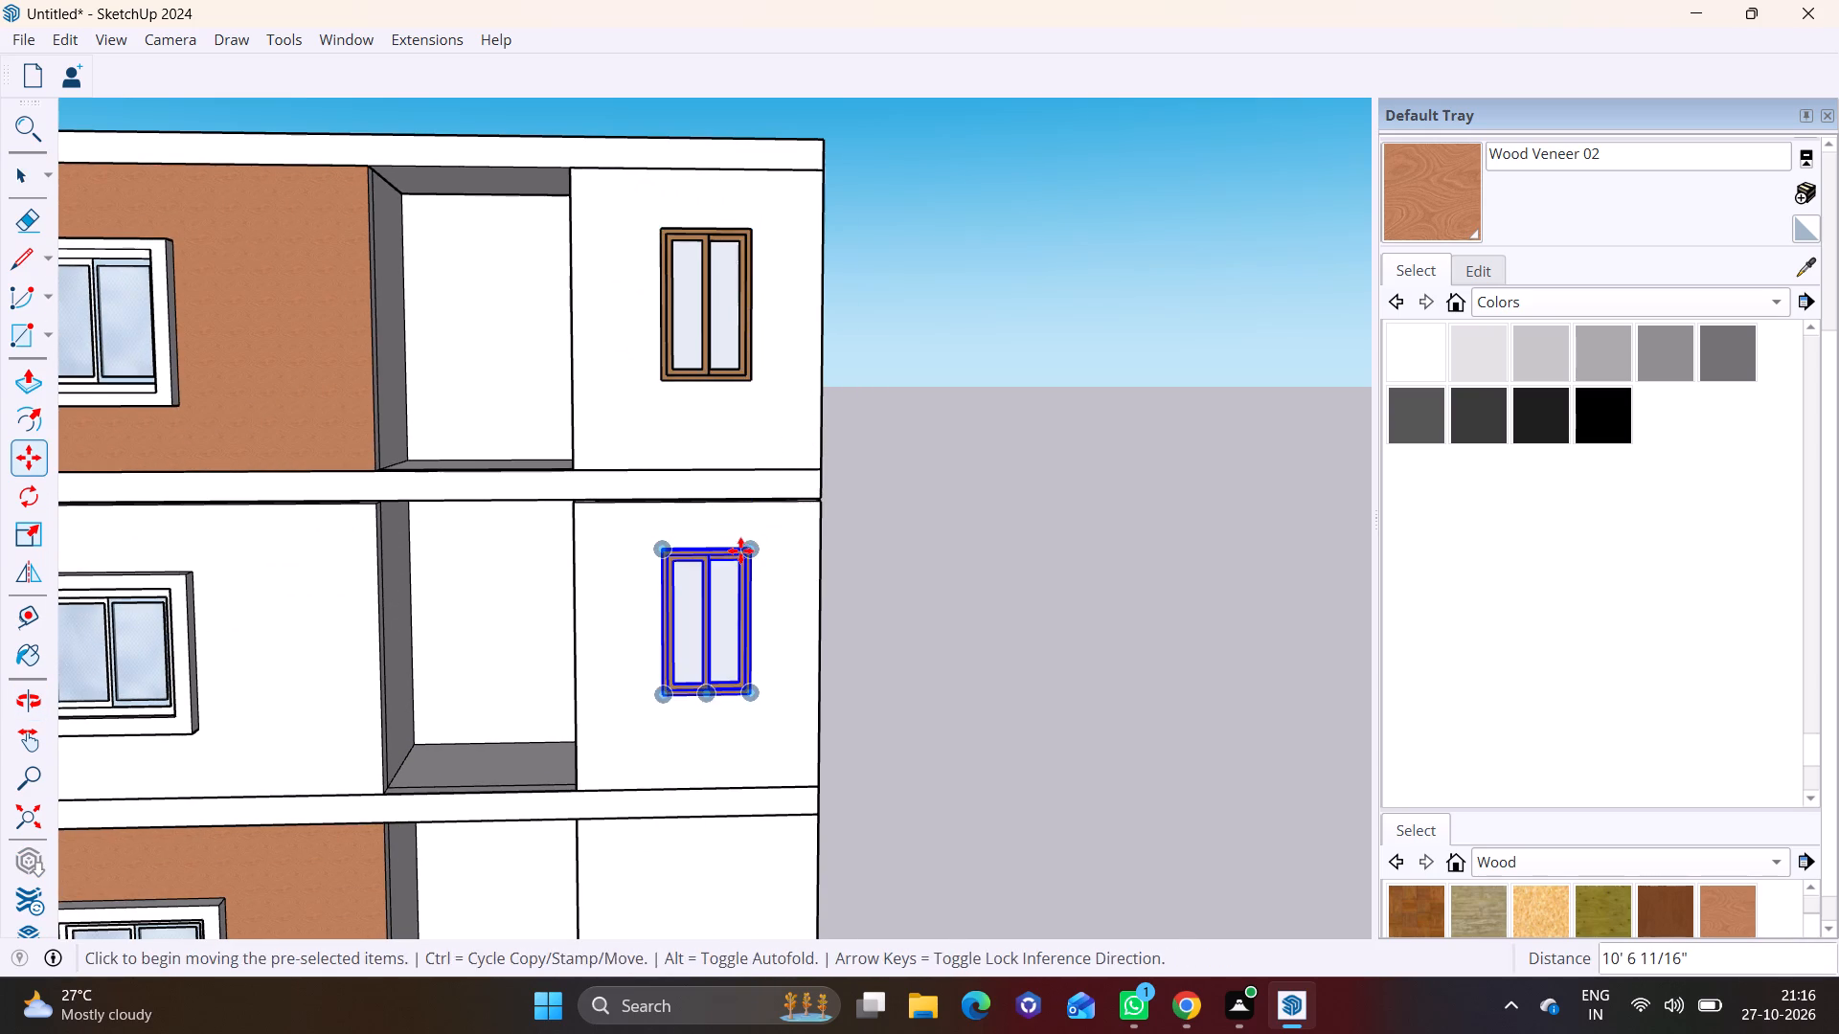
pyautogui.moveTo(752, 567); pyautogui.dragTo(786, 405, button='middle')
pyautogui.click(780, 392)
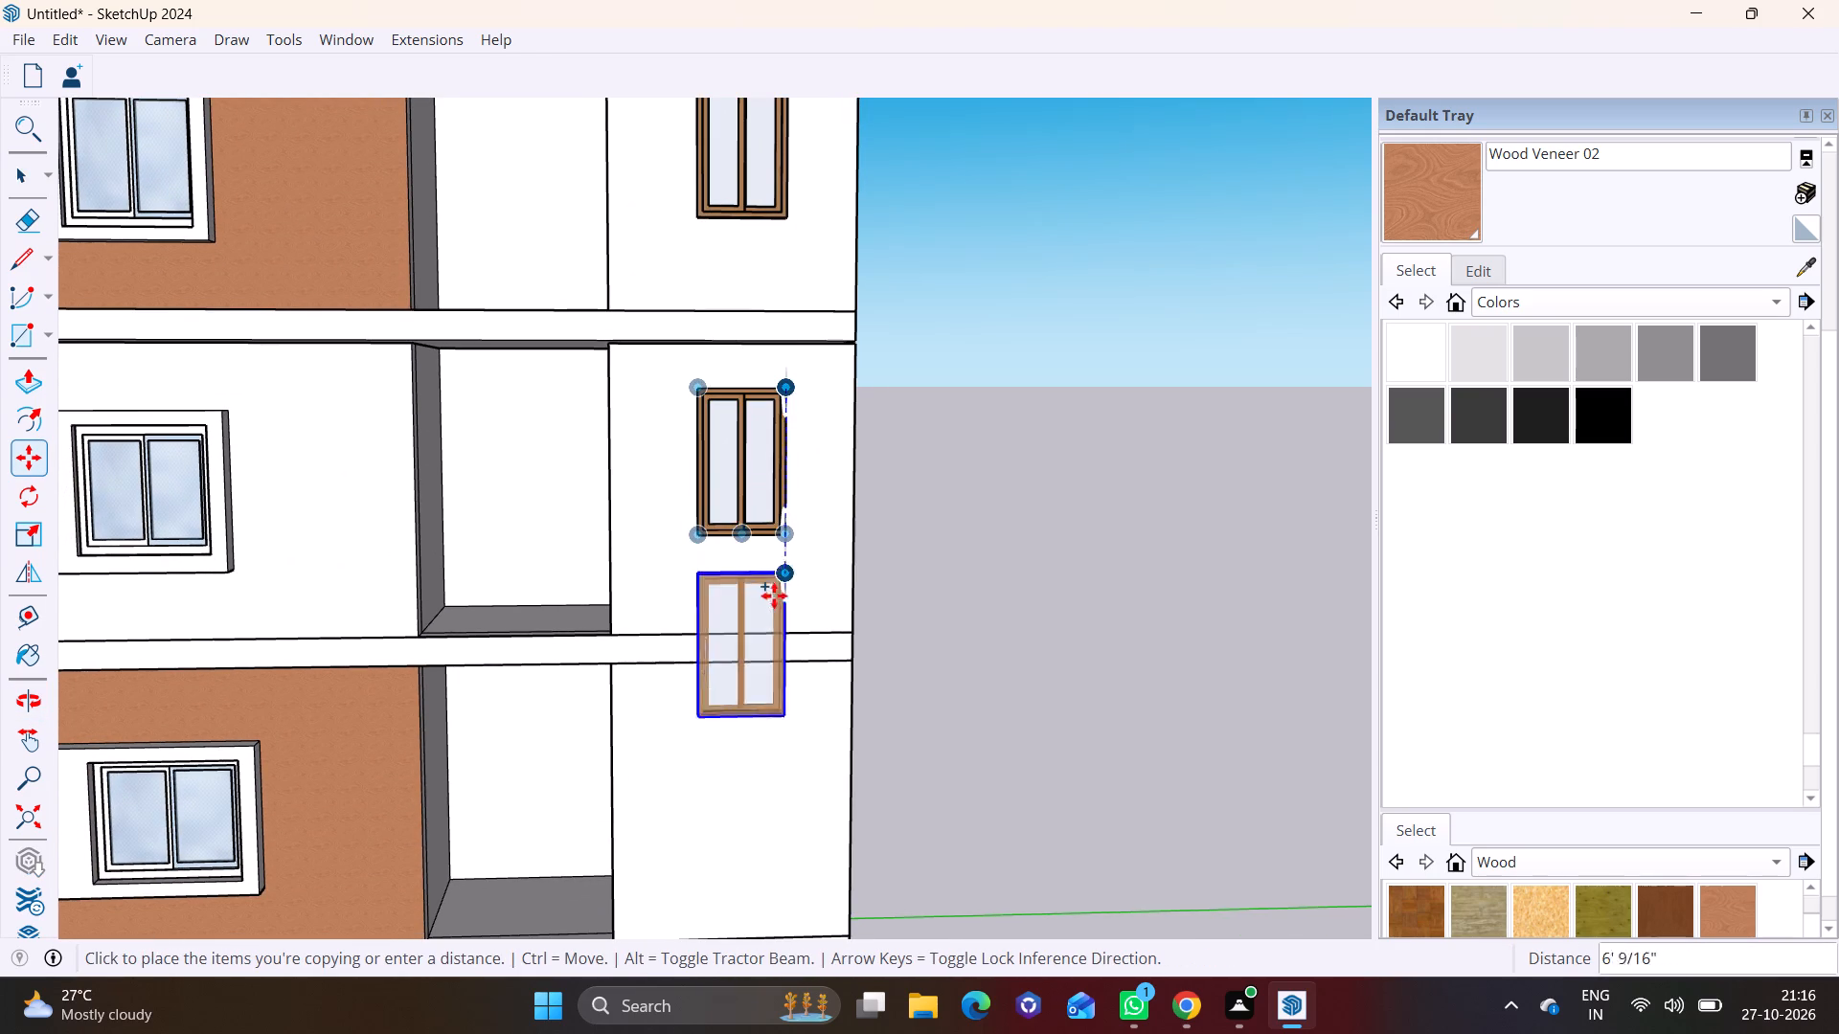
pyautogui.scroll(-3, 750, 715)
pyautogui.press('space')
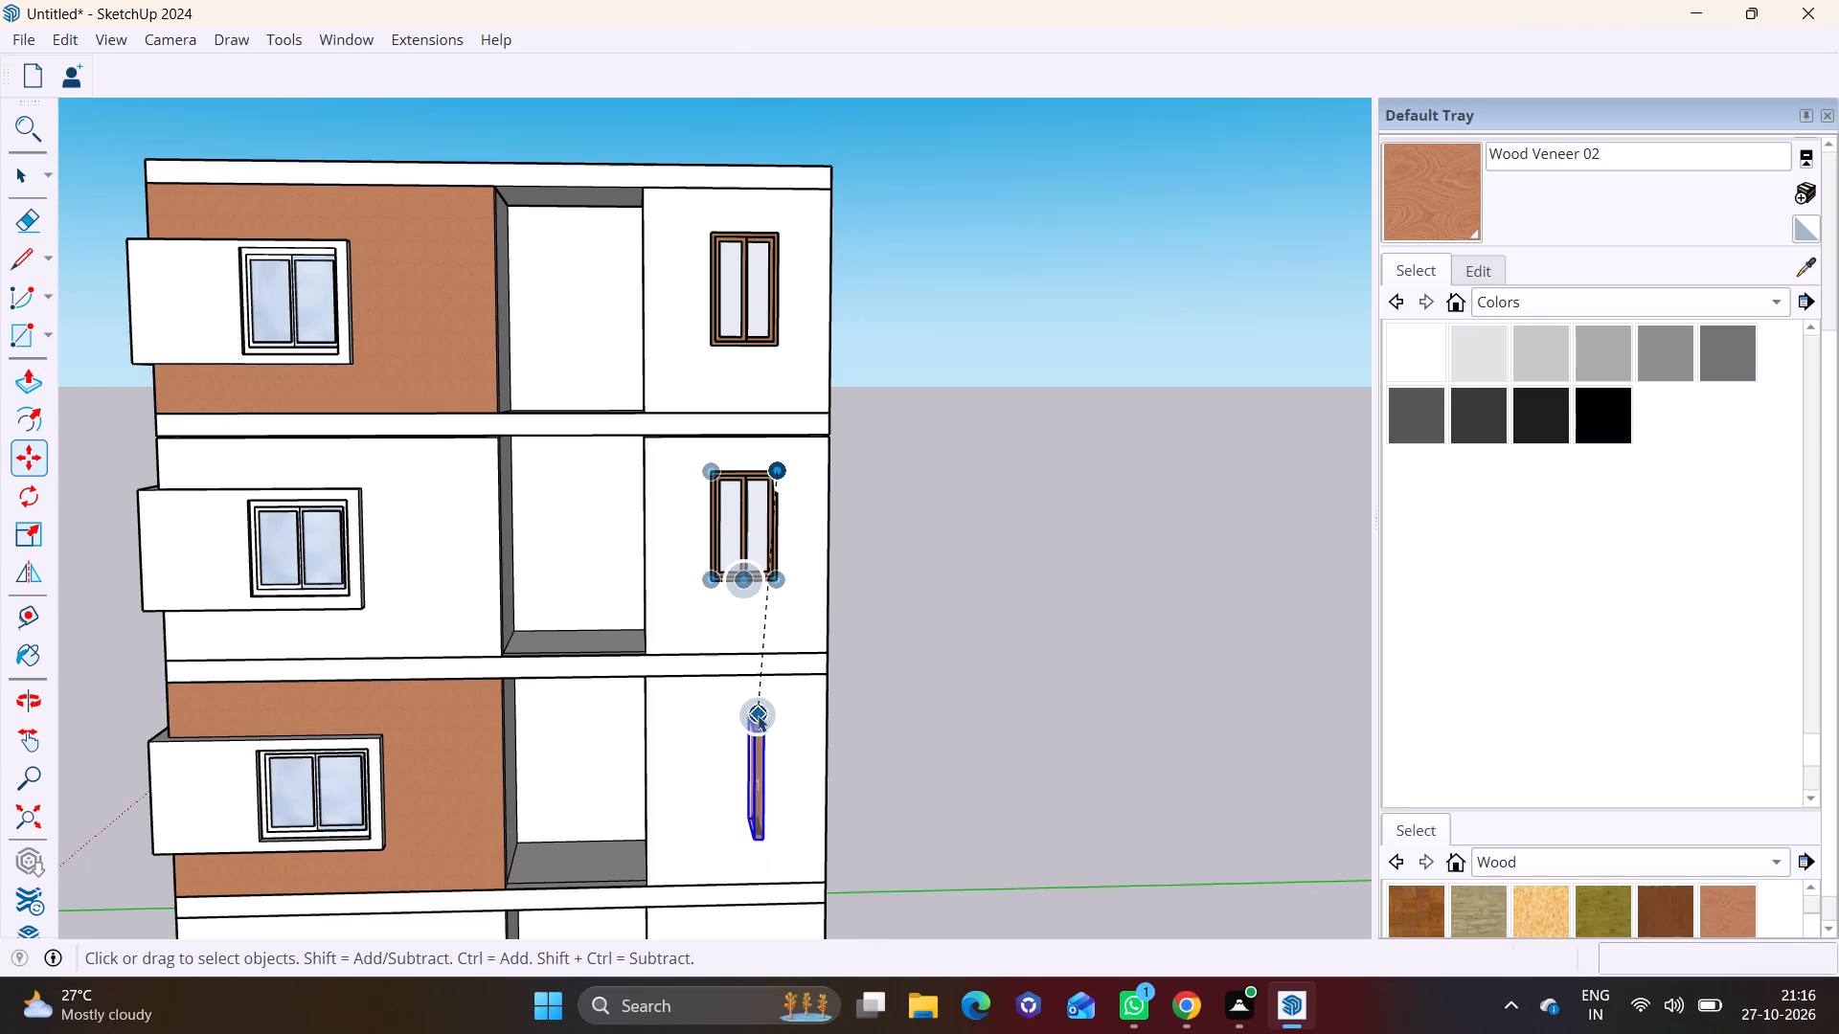
# Copy the fourth-storey wooden-framed window straight down onto the third storey's white wall panel.
pyautogui.press('m')
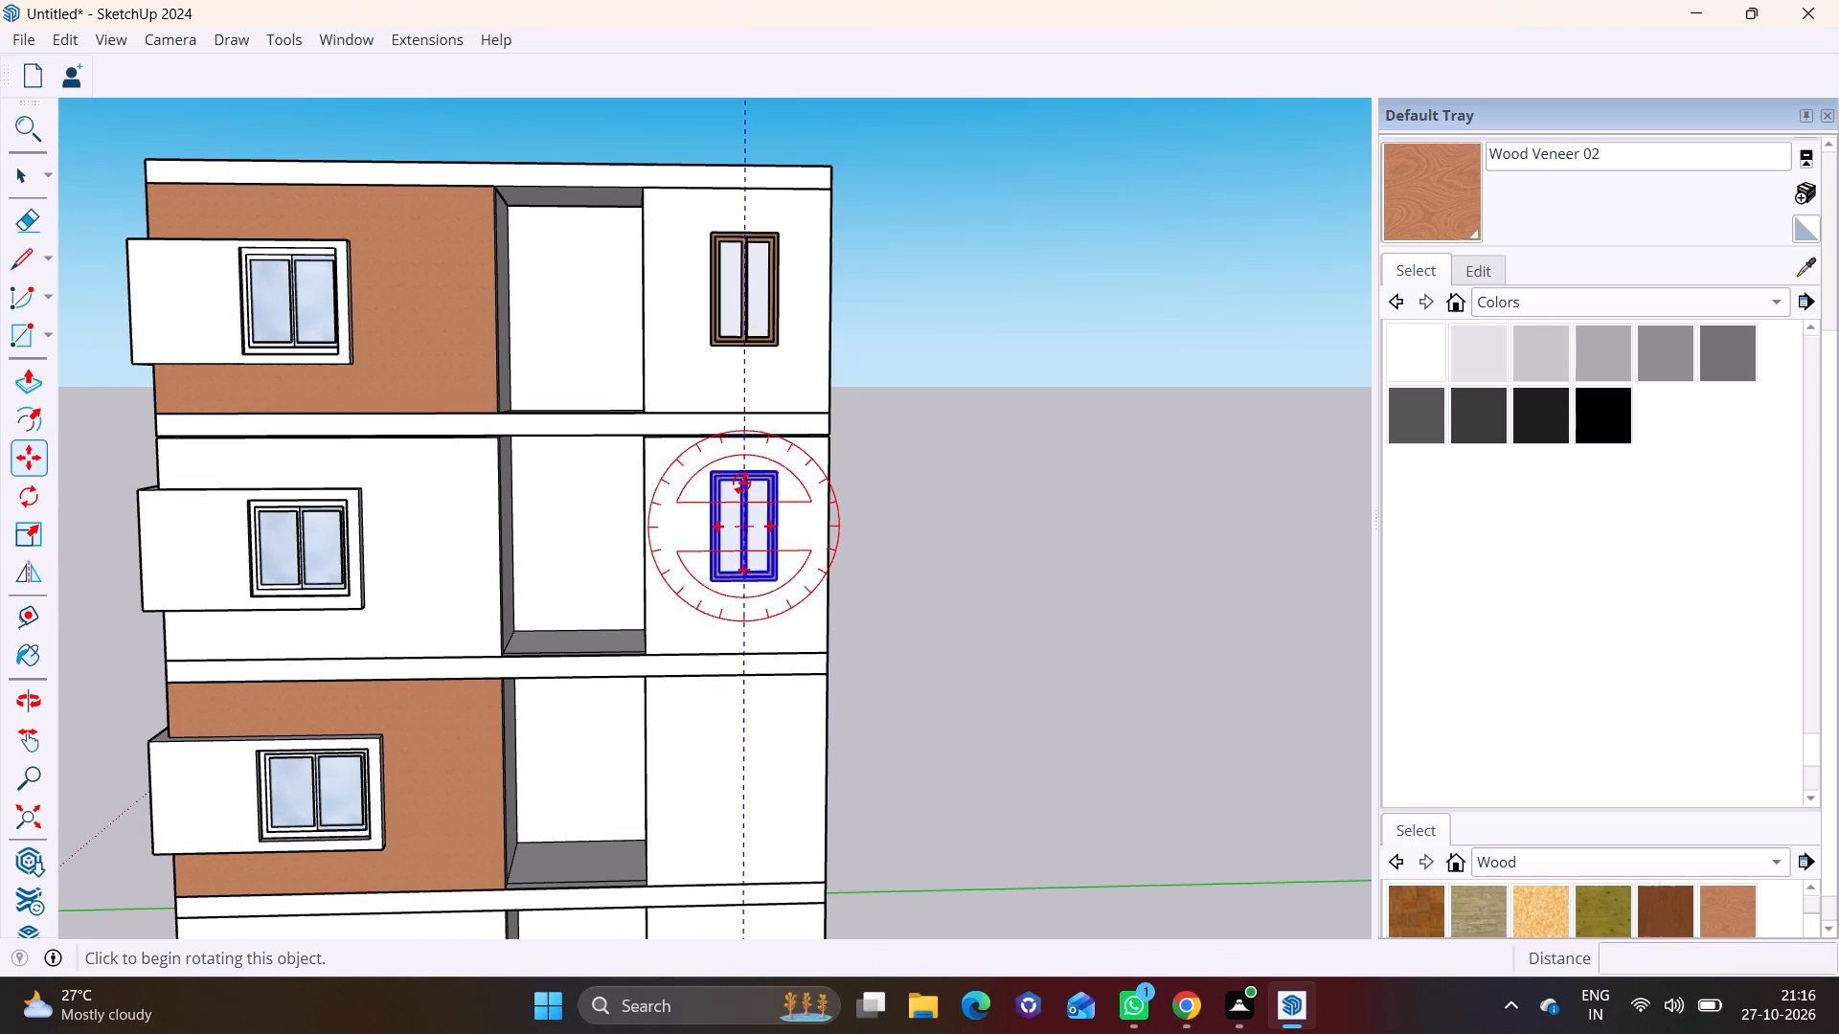
pyautogui.press('space')
pyautogui.hscroll(1, 743, 478)
pyautogui.press('m')
pyautogui.click(742, 468)
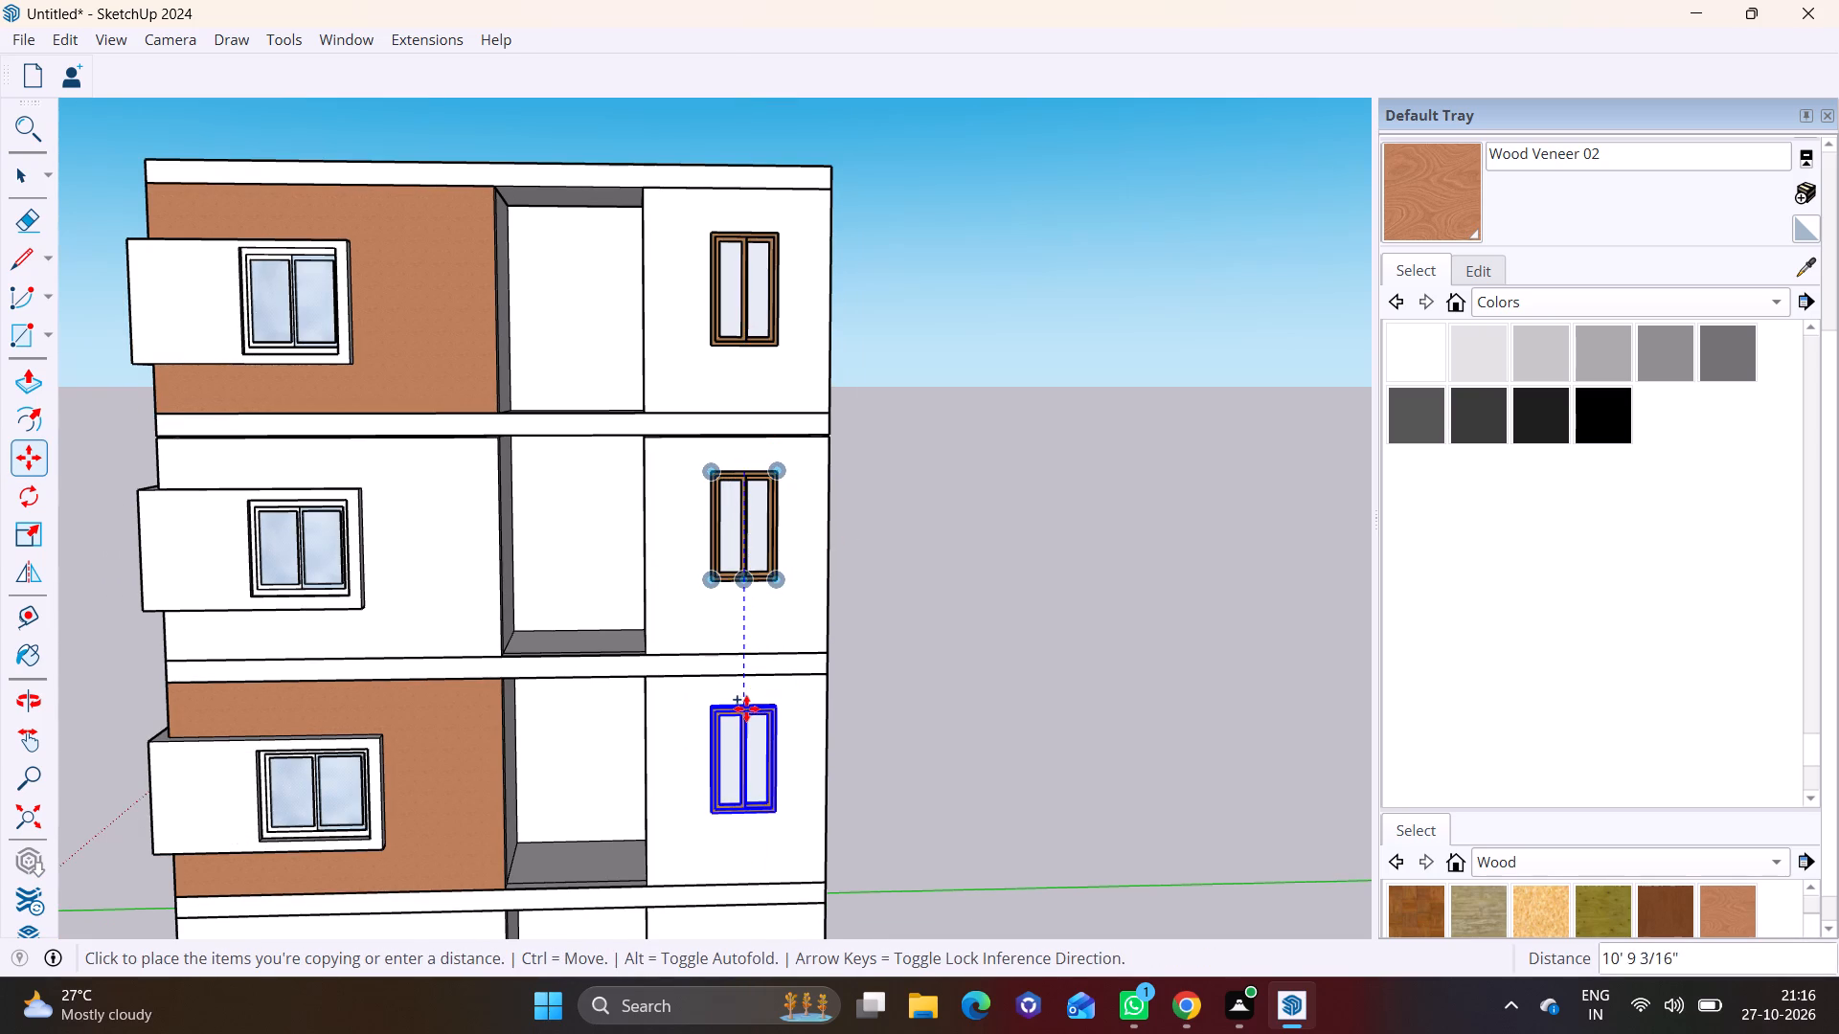
pyautogui.click(745, 716)
# Copy the third-storey wooden-framed window down onto the second storey's white wall panel, in line with those above.
pyautogui.keyDown('shift'); pyautogui.moveTo(771, 703); pyautogui.dragTo(814, 336, button='middle'); pyautogui.keyUp('shift')
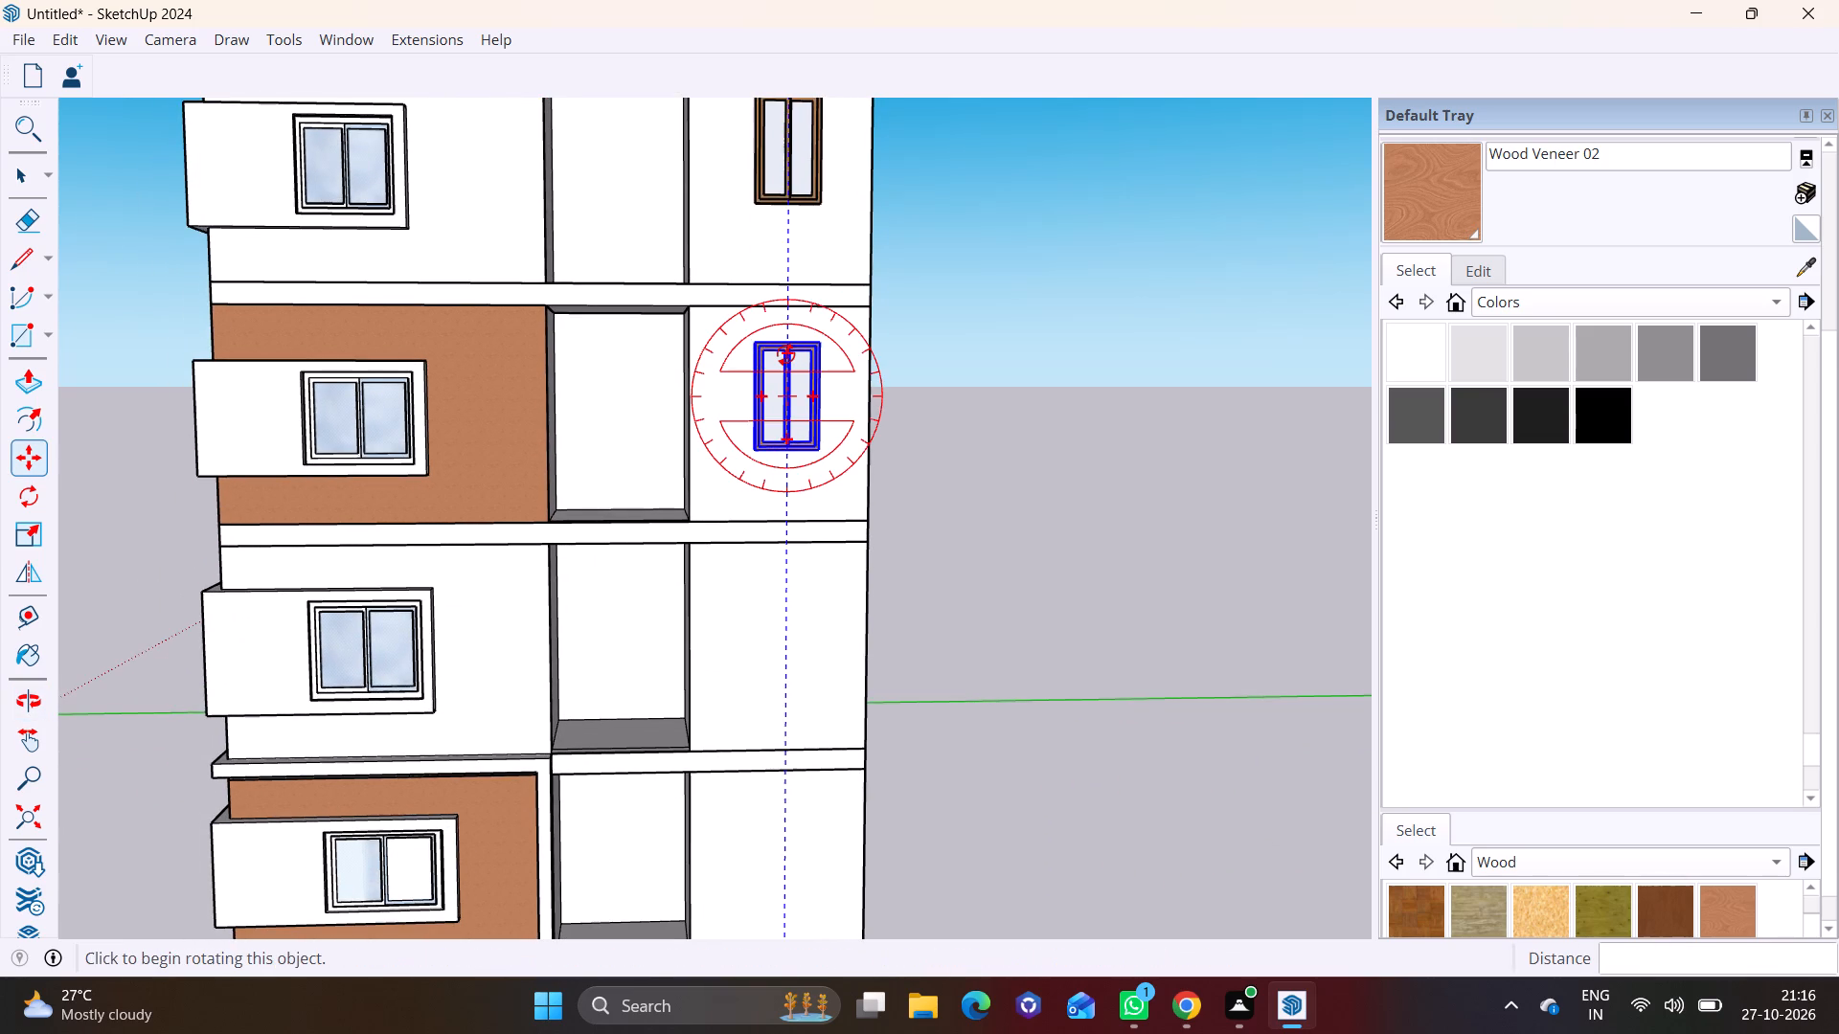
pyautogui.click(785, 354)
pyautogui.press('space')
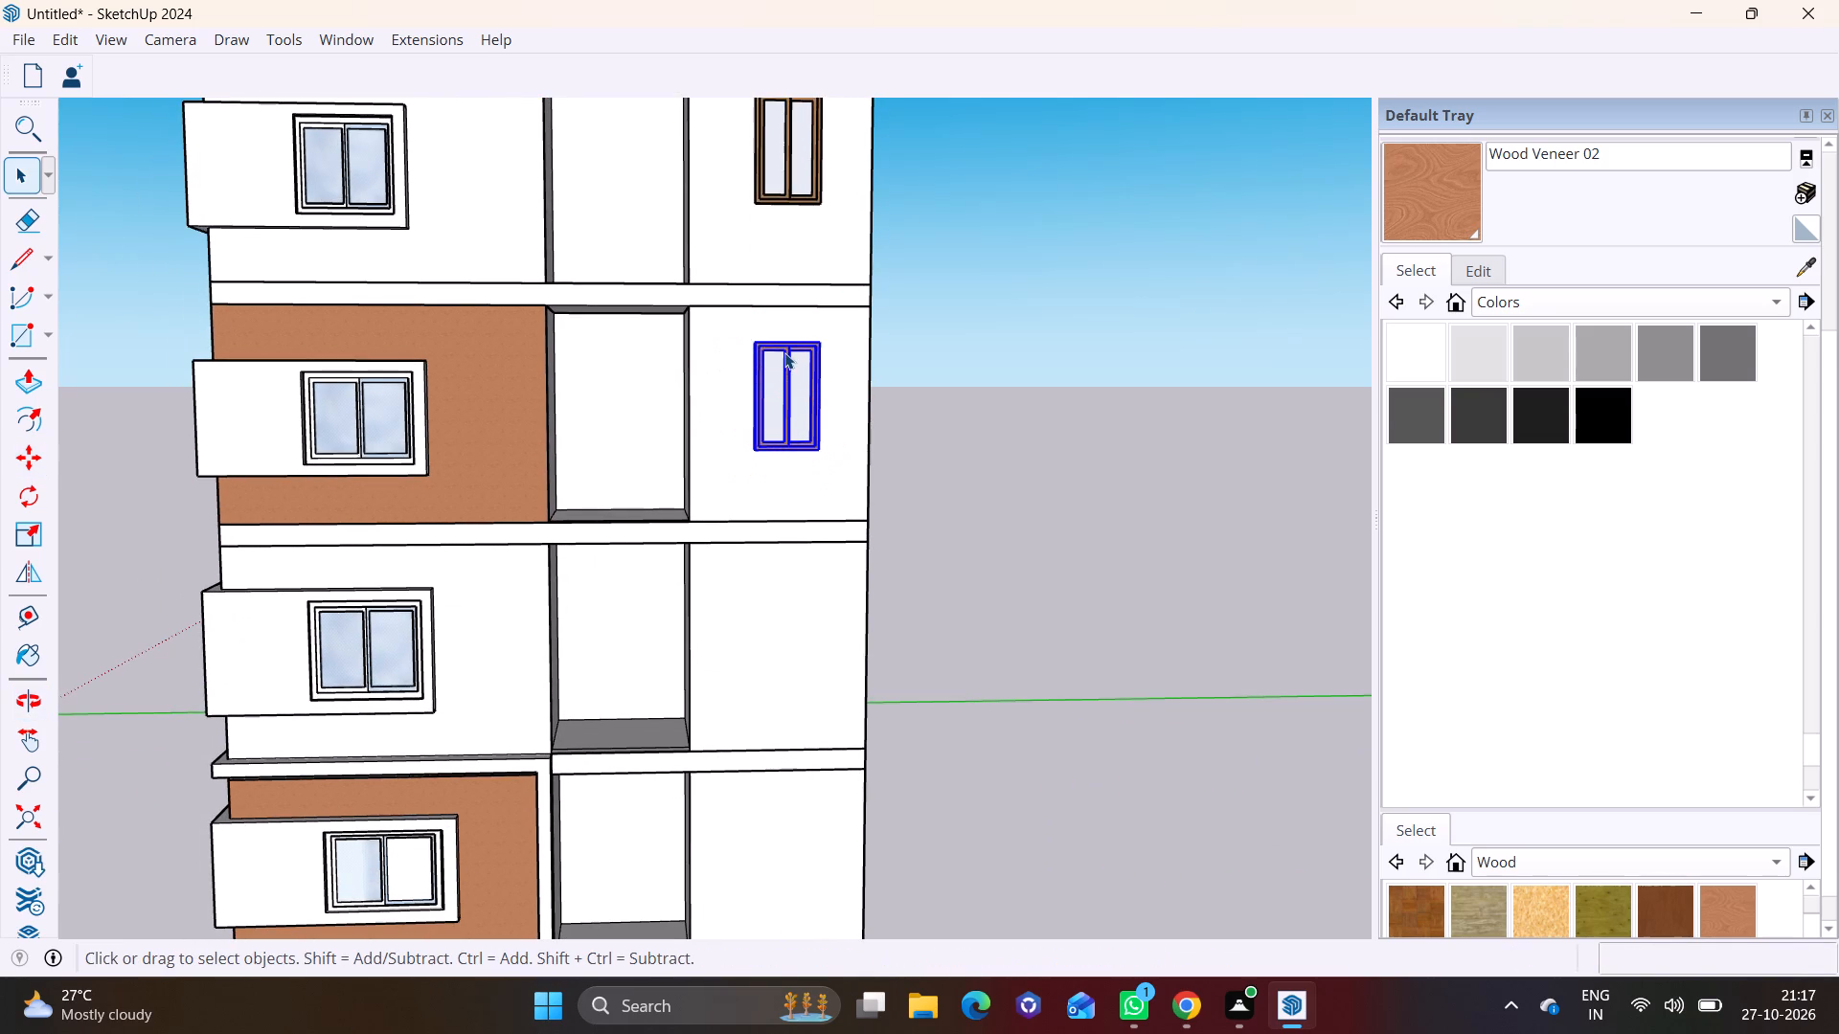
pyautogui.press('m')
pyautogui.click(781, 348)
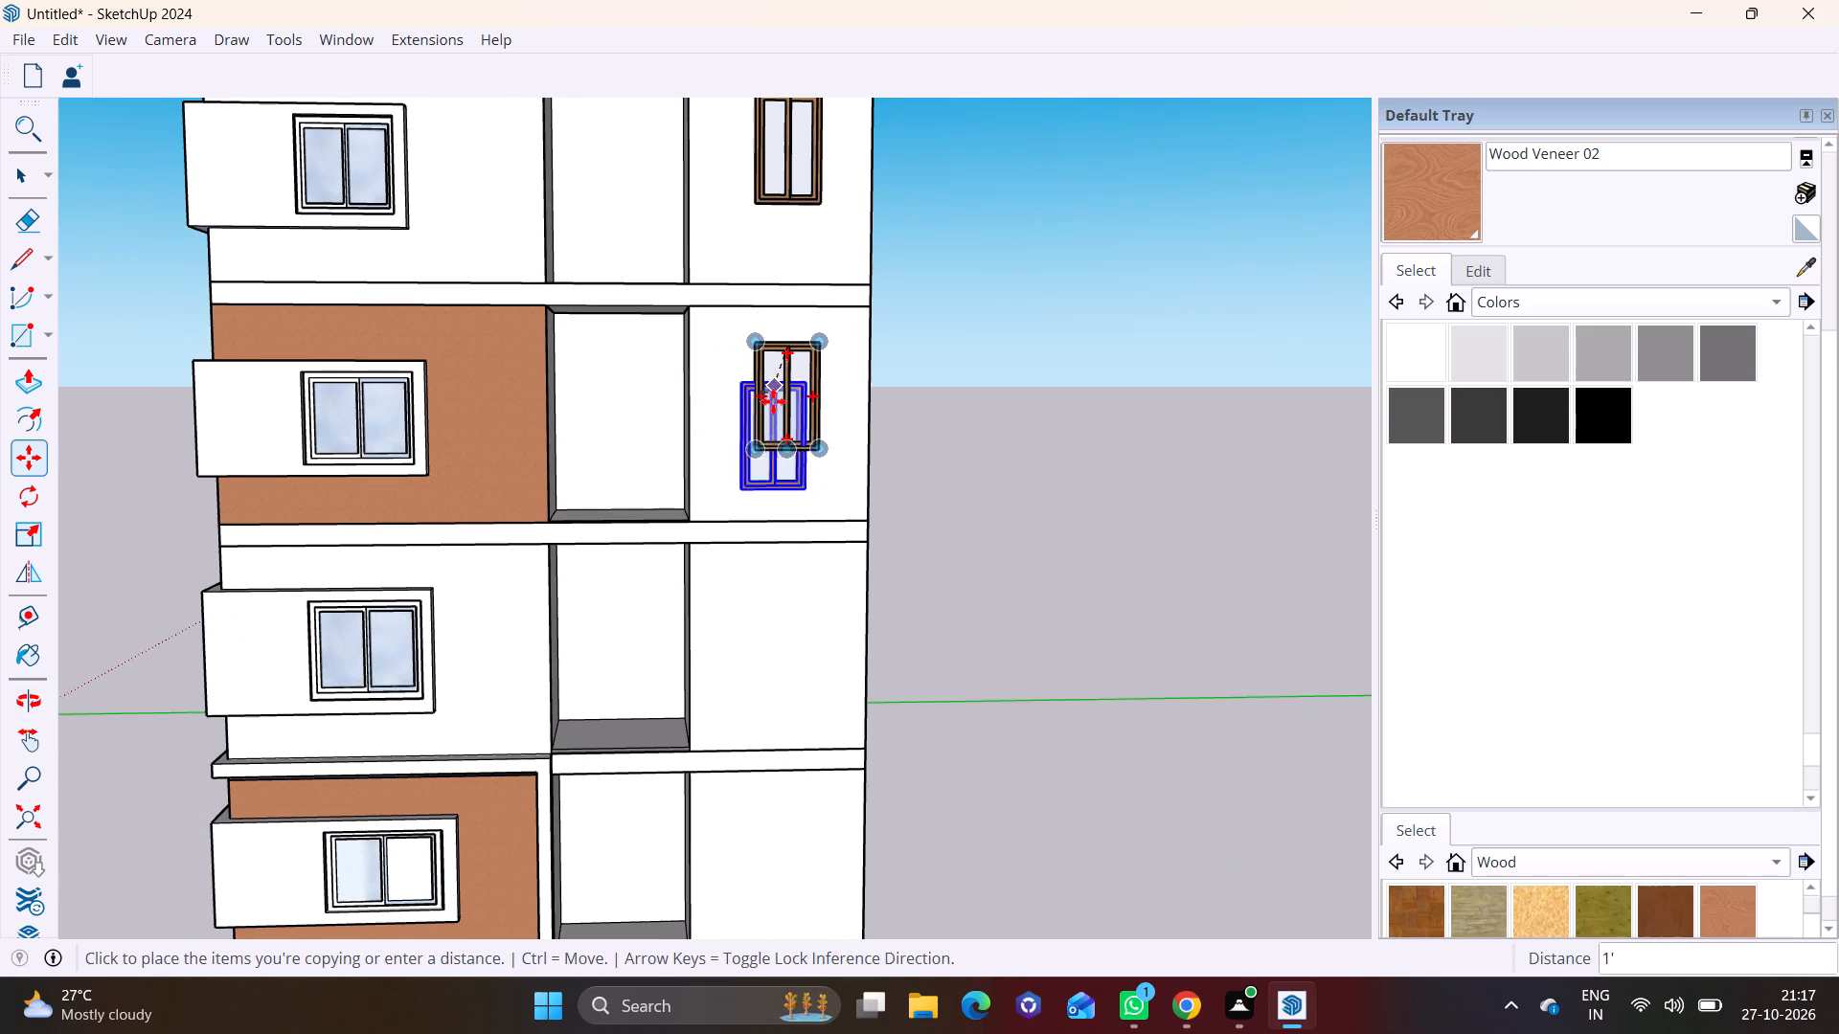
pyautogui.click(781, 596)
# Copy the second-storey wooden-framed window down onto the lowest storey's white wall panel and clear the selection.
pyautogui.keyDown('shift'); pyautogui.moveTo(824, 588); pyautogui.dragTo(851, 269, button='middle'); pyautogui.keyUp('shift')
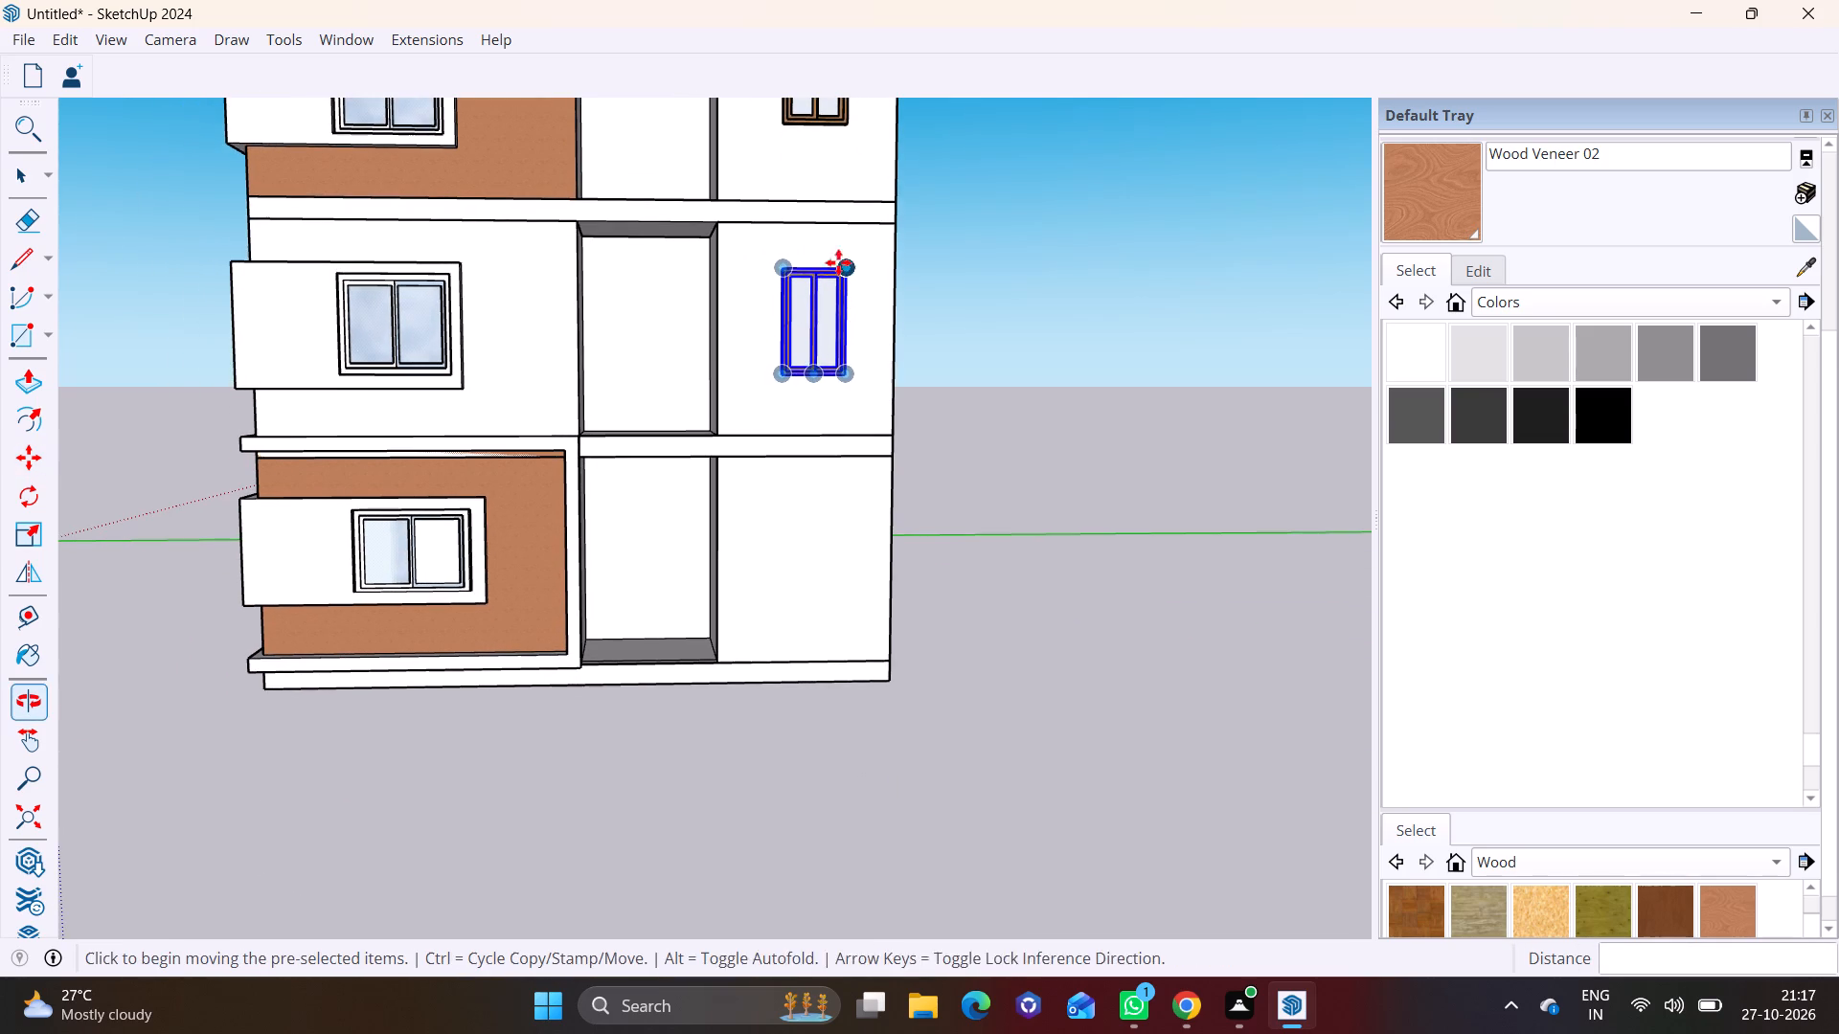
pyautogui.click(809, 274)
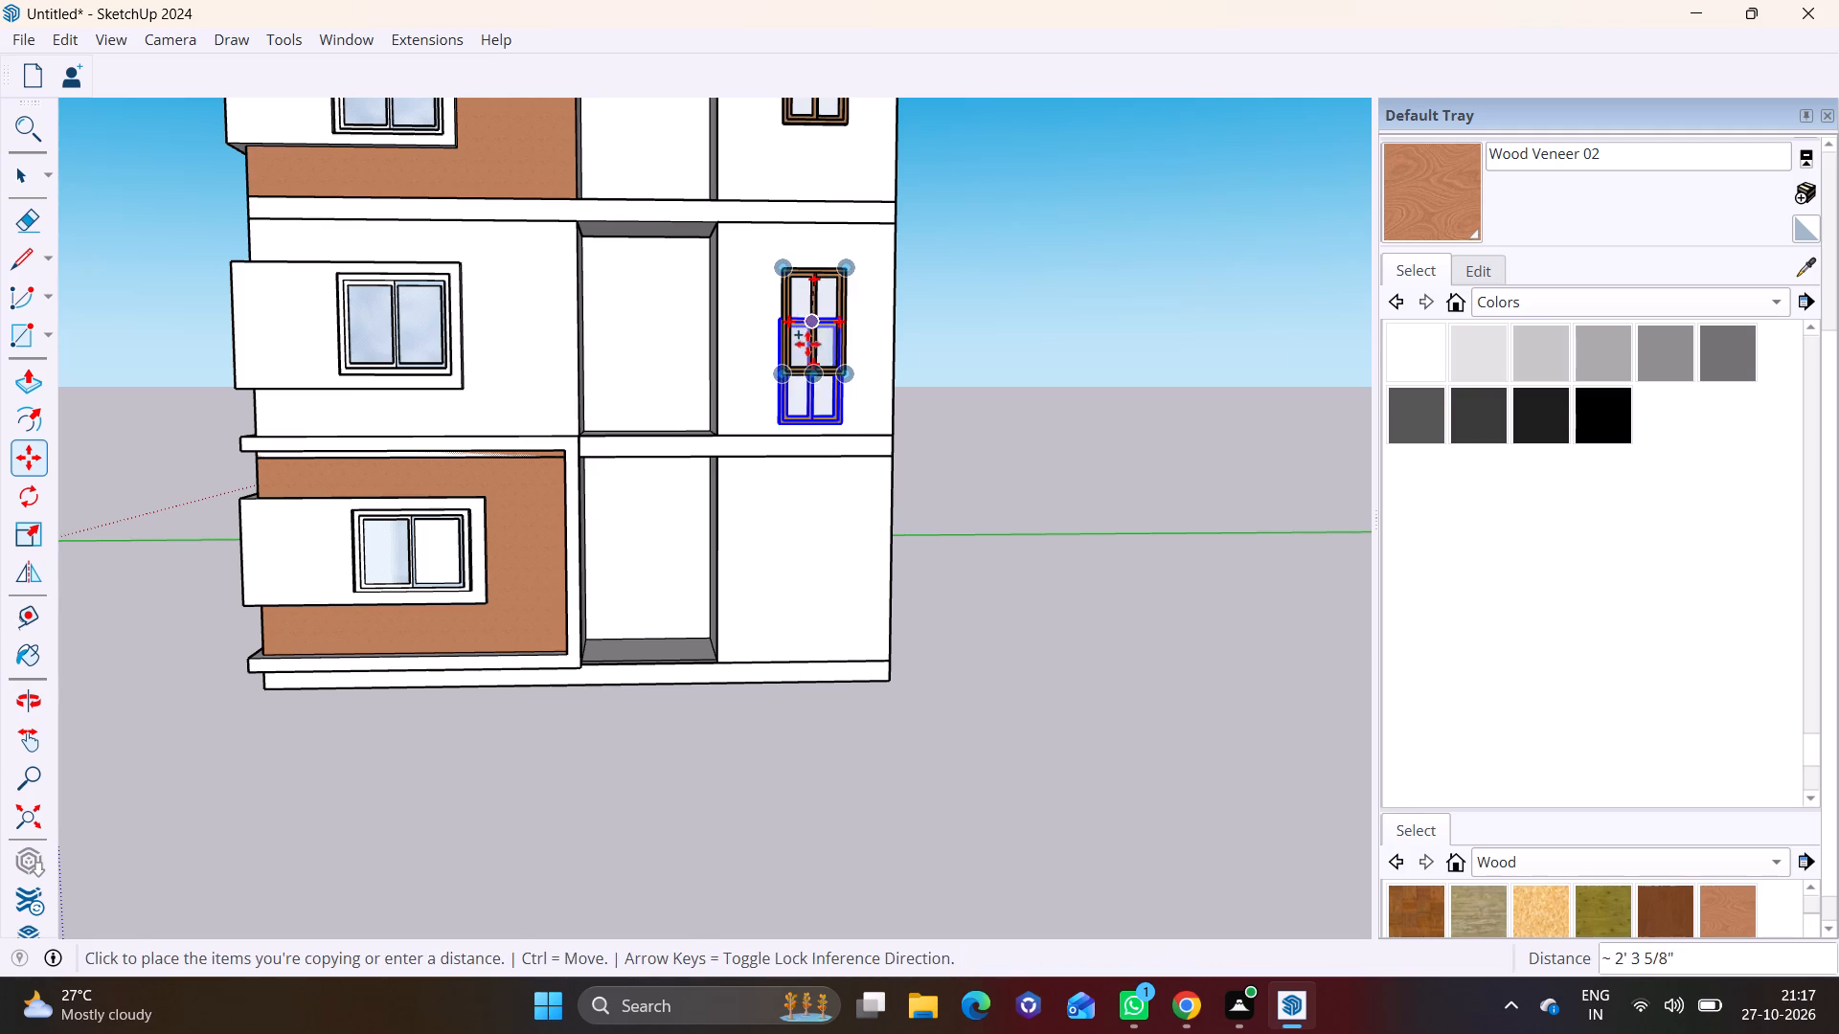
pyautogui.click(801, 506)
pyautogui.press('space')
pyautogui.click(1016, 575)
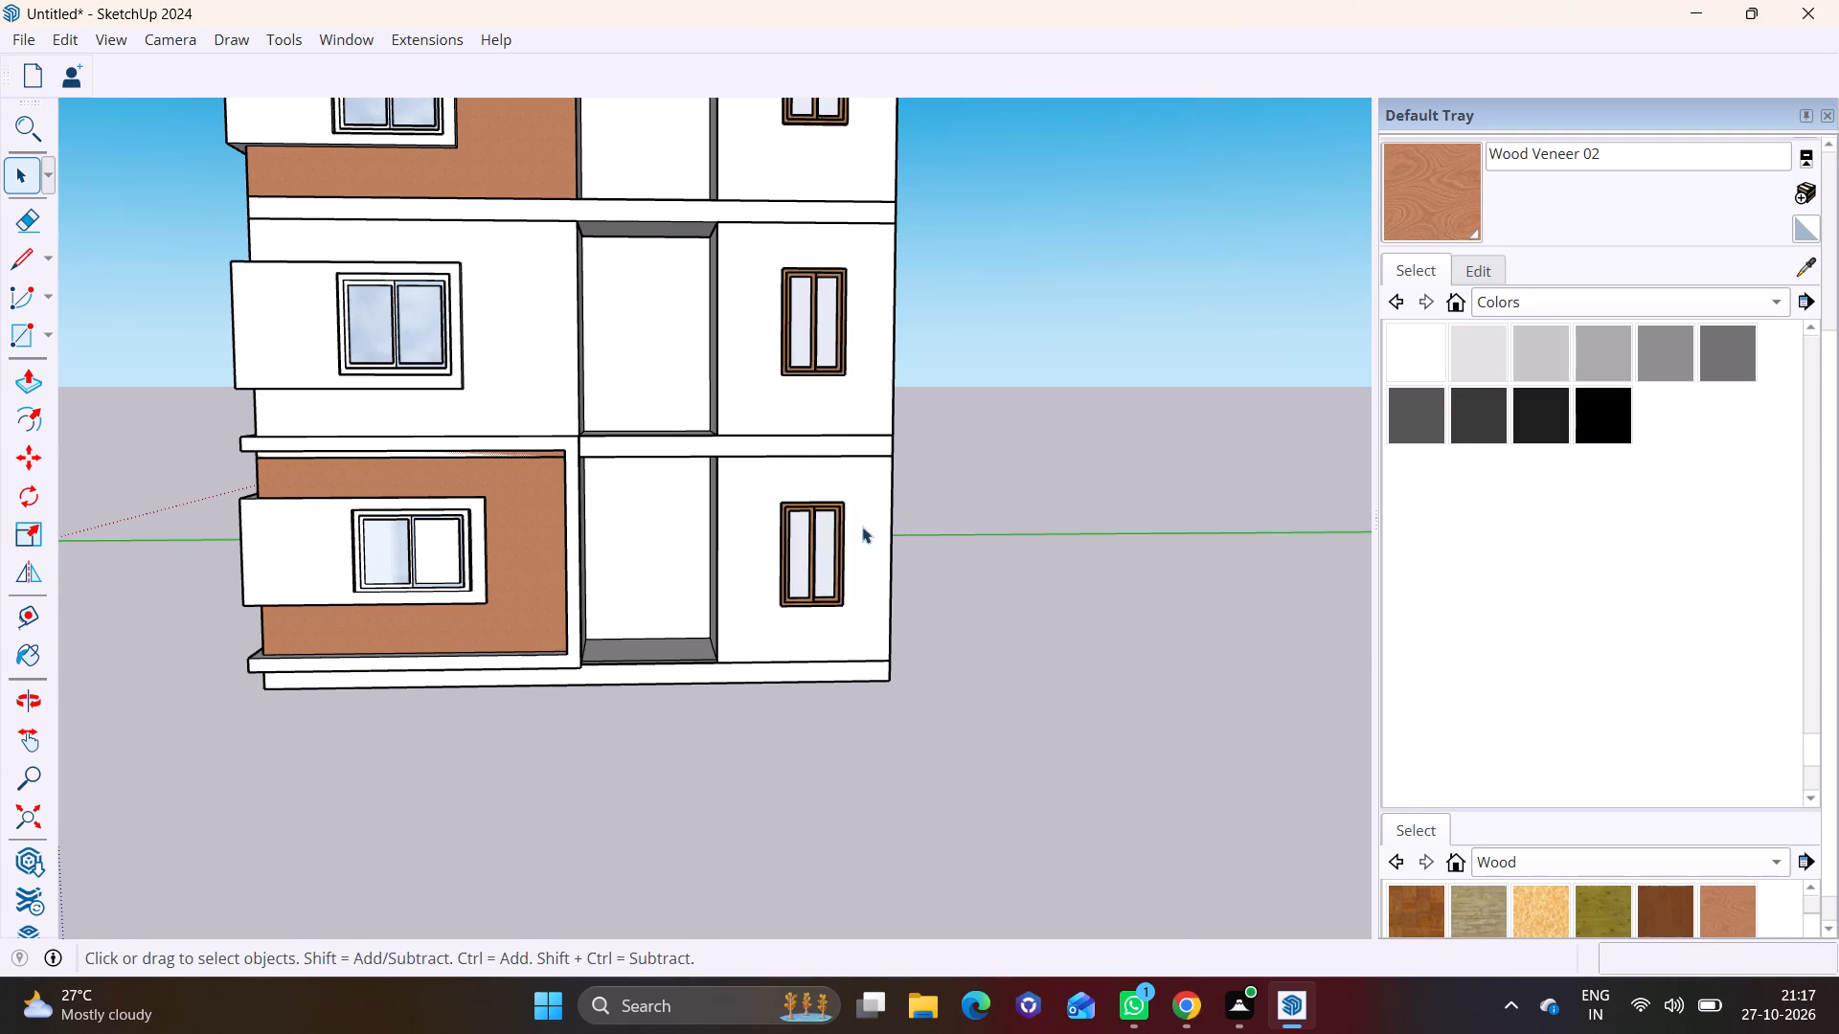
# Examine the whole building and its front facade, checking the column of wooden-framed windows and the recessed bays.
pyautogui.moveTo(771, 484); pyautogui.dragTo(1009, 583, button='middle')
pyautogui.scroll(-8, 651, 466)
pyautogui.keyDown('shift'); pyautogui.moveTo(623, 425); pyautogui.dragTo(580, 659, button='middle'); pyautogui.keyUp('shift')
pyautogui.scroll(-3, 575, 563)
pyautogui.moveTo(589, 556); pyautogui.dragTo(592, 408, button='middle')
pyautogui.scroll(2, 659, 430)
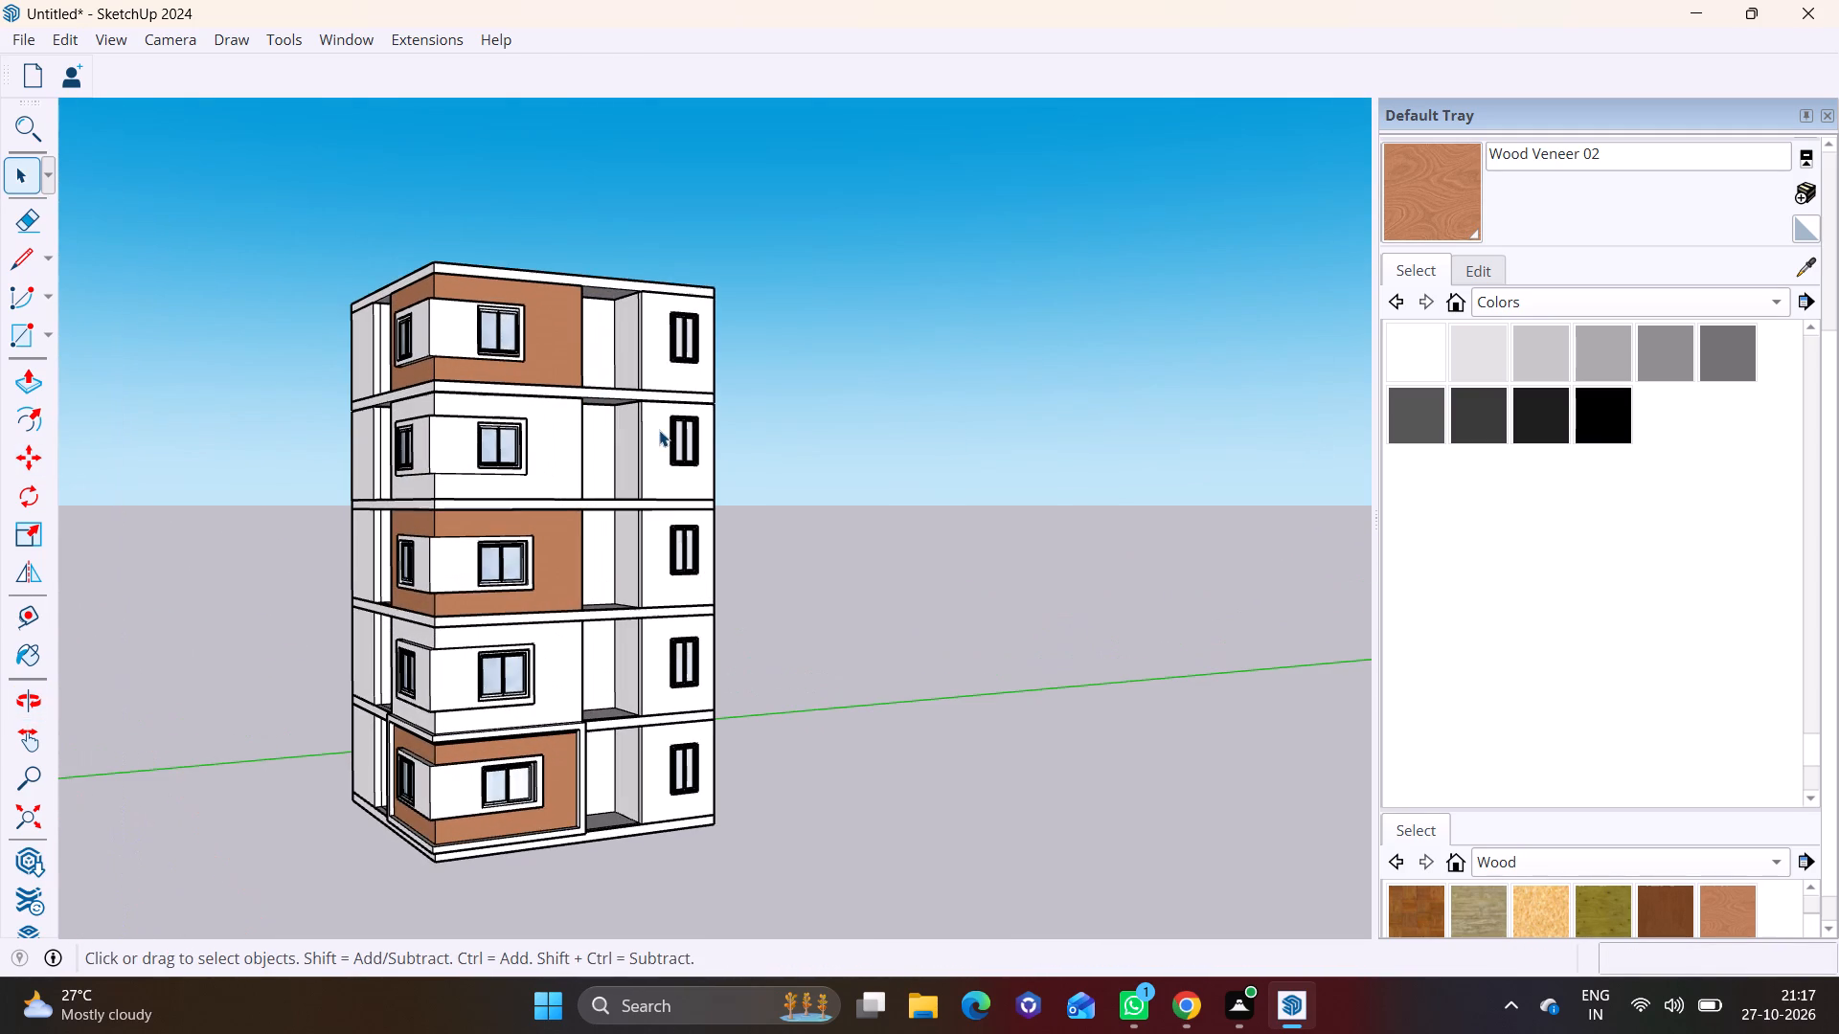
pyautogui.scroll(3, 662, 430)
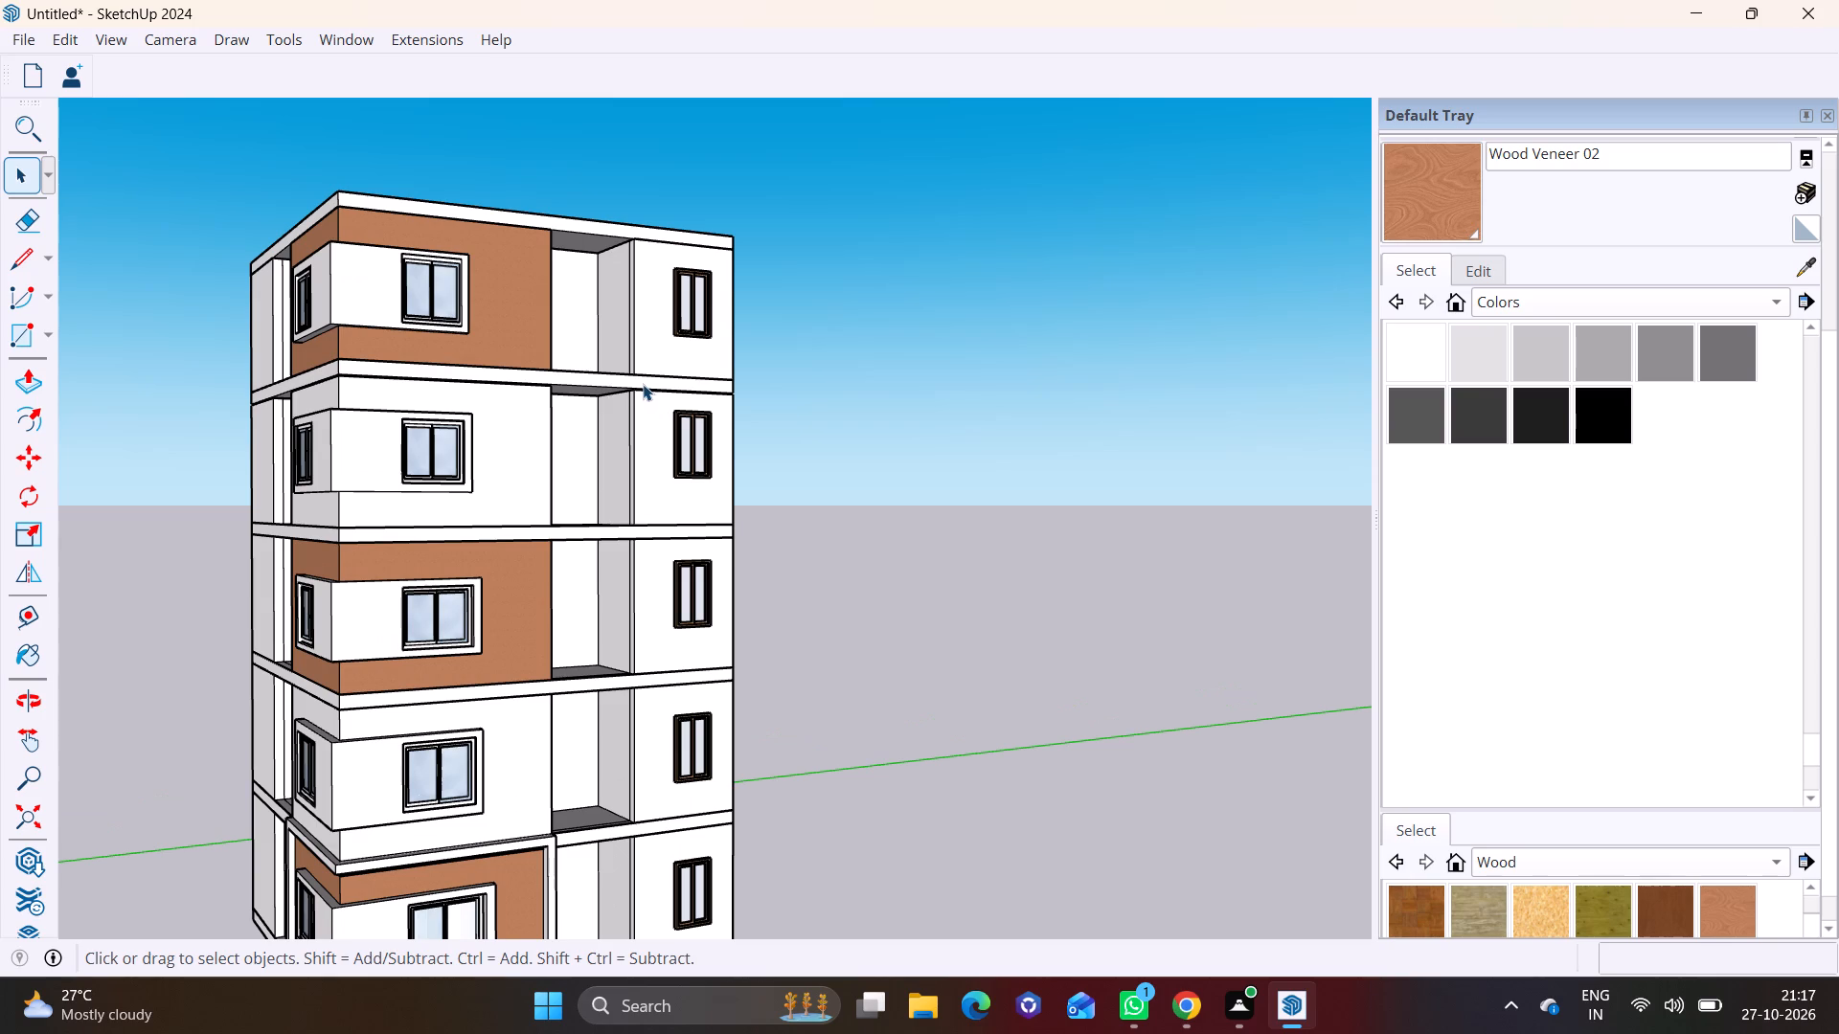
pyautogui.keyDown('shift'); pyautogui.moveTo(594, 798); pyautogui.dragTo(666, 671, button='middle'); pyautogui.keyUp('shift')
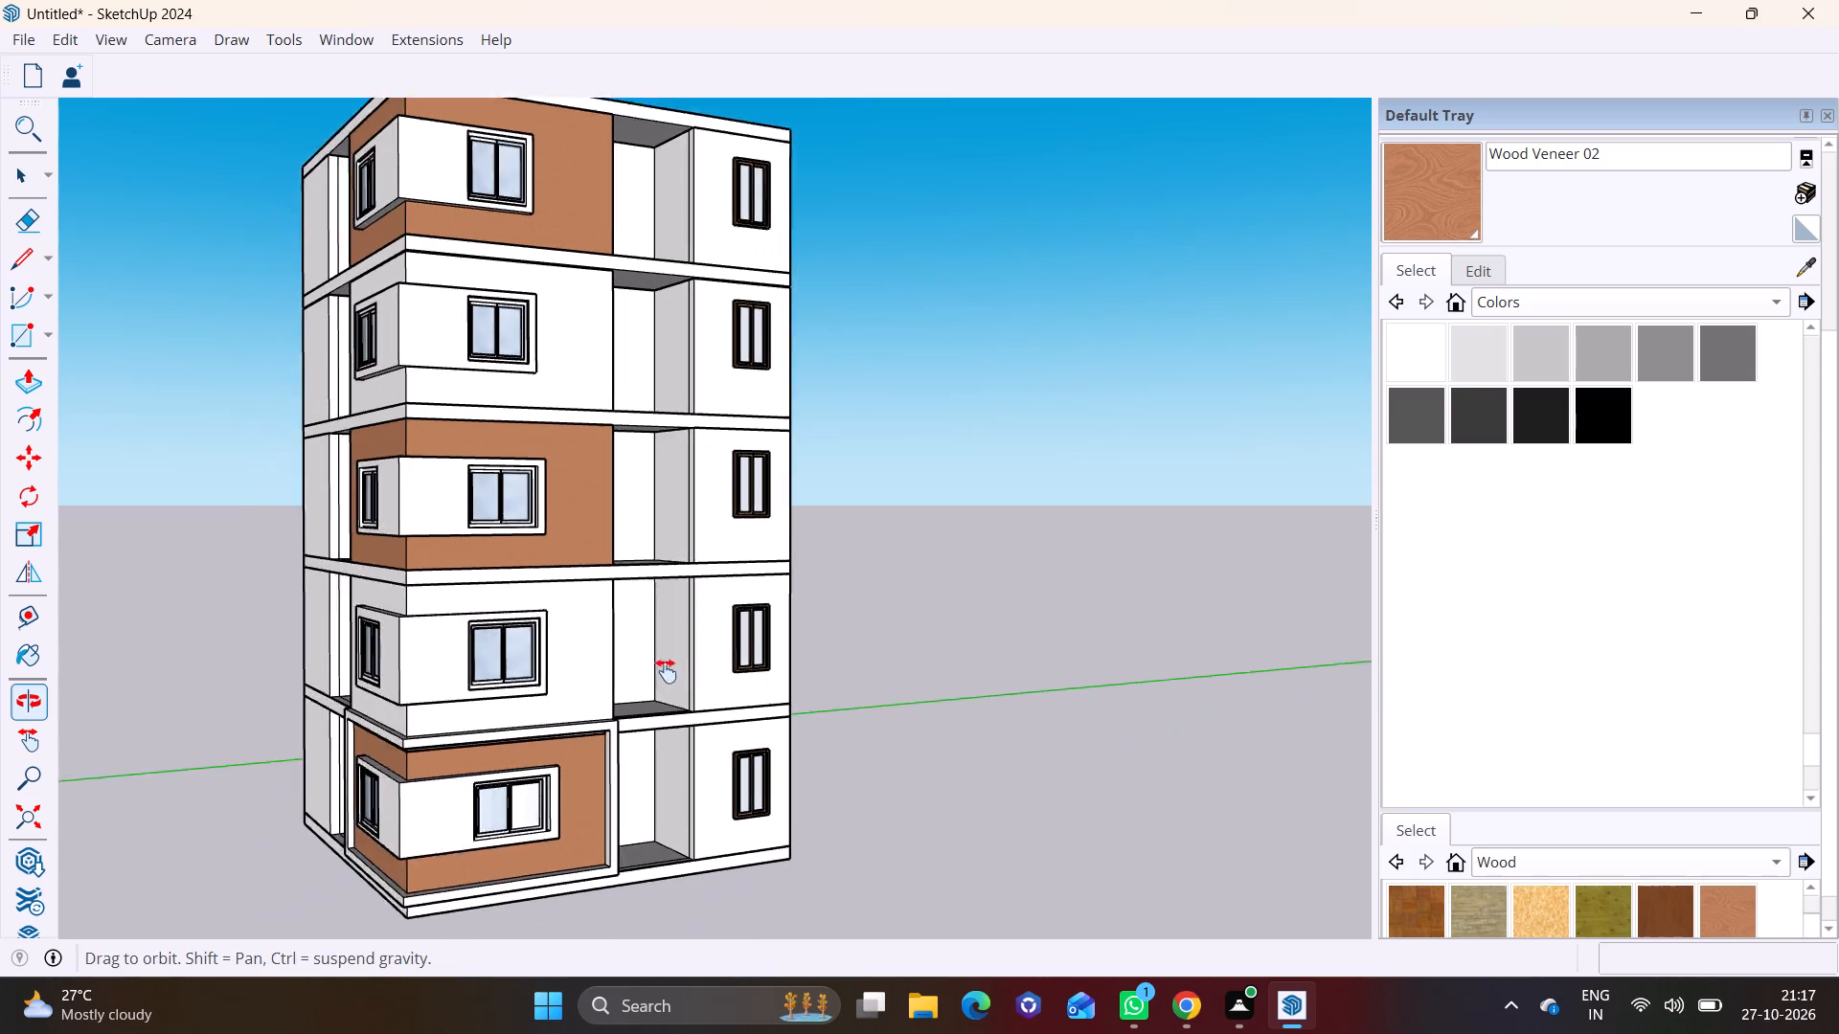
pyautogui.keyDown('shift'); pyautogui.moveTo(666, 671); pyautogui.dragTo(704, 622, button='middle'); pyautogui.keyUp('shift')
pyautogui.moveTo(723, 635); pyautogui.dragTo(591, 560, button='middle')
pyautogui.scroll(1, 597, 565)
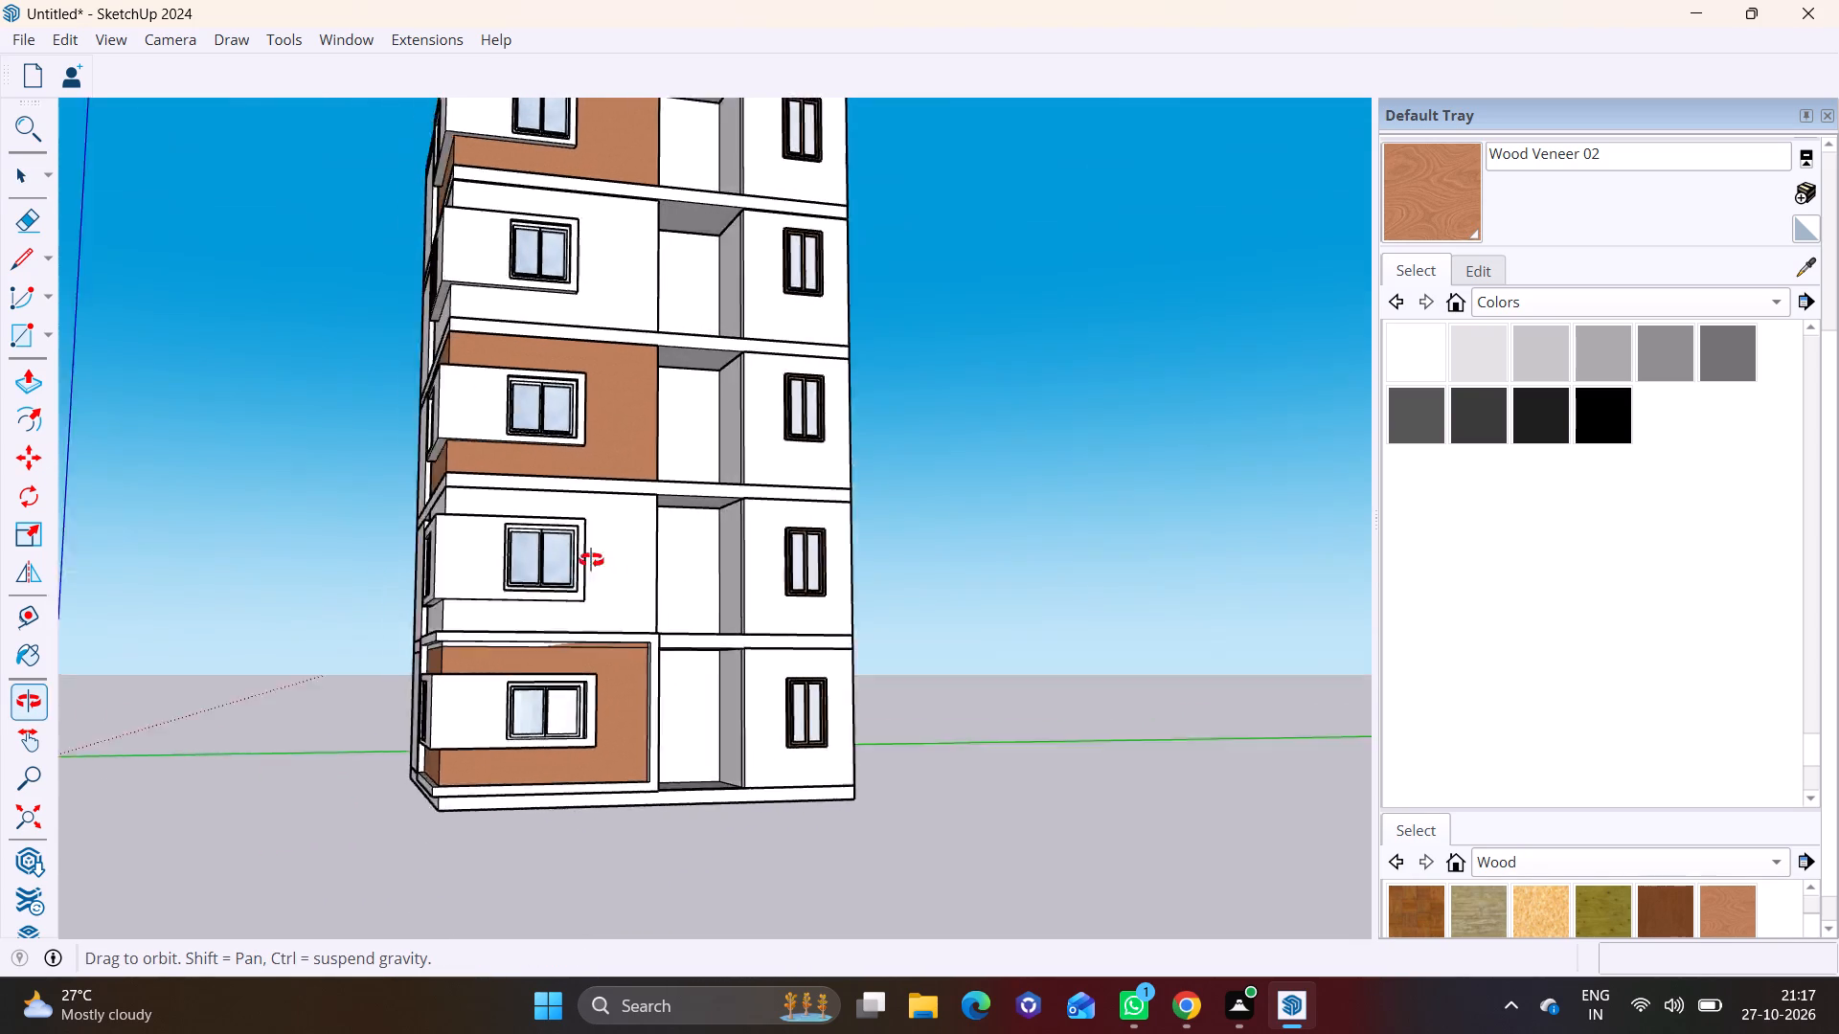
pyautogui.moveTo(591, 560); pyautogui.dragTo(545, 529, button='middle')
pyautogui.scroll(4, 760, 622)
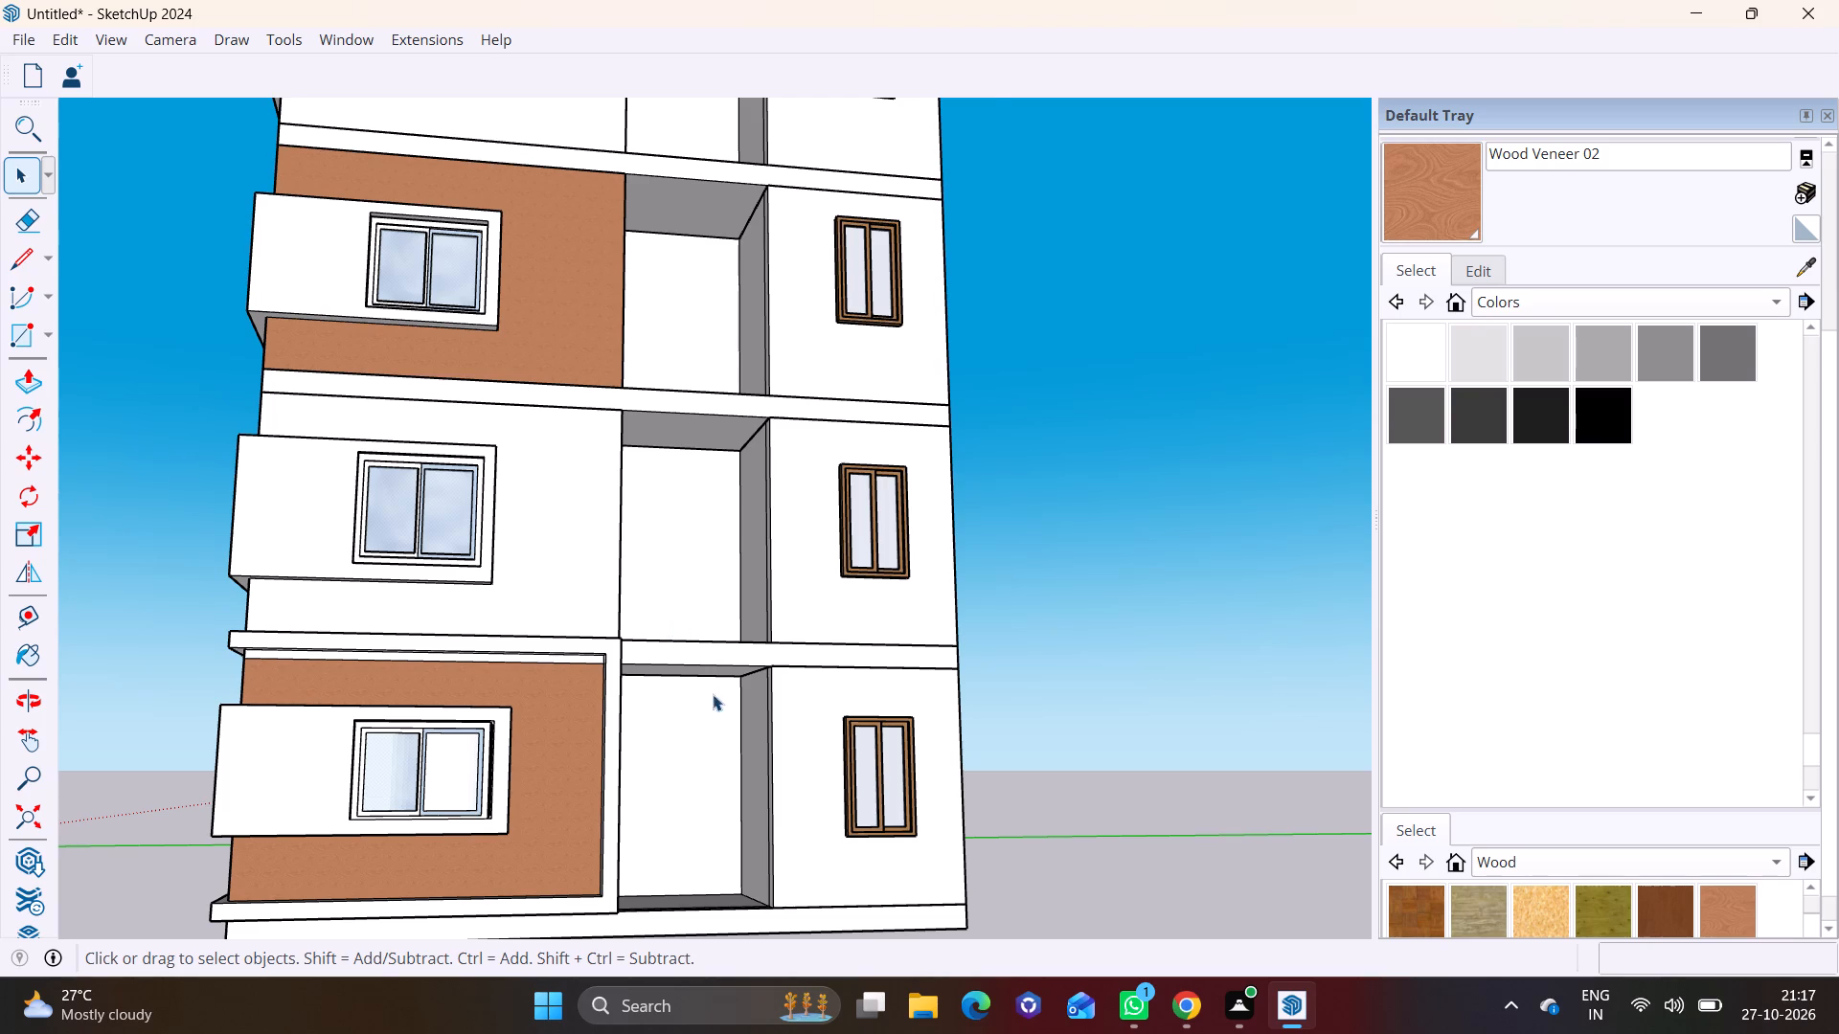
pyautogui.moveTo(715, 697); pyautogui.dragTo(745, 618, button='middle')
pyautogui.keyDown('shift'); pyautogui.scroll(1, 743, 630); pyautogui.keyUp('shift')
pyautogui.scroll(-2, 712, 668)
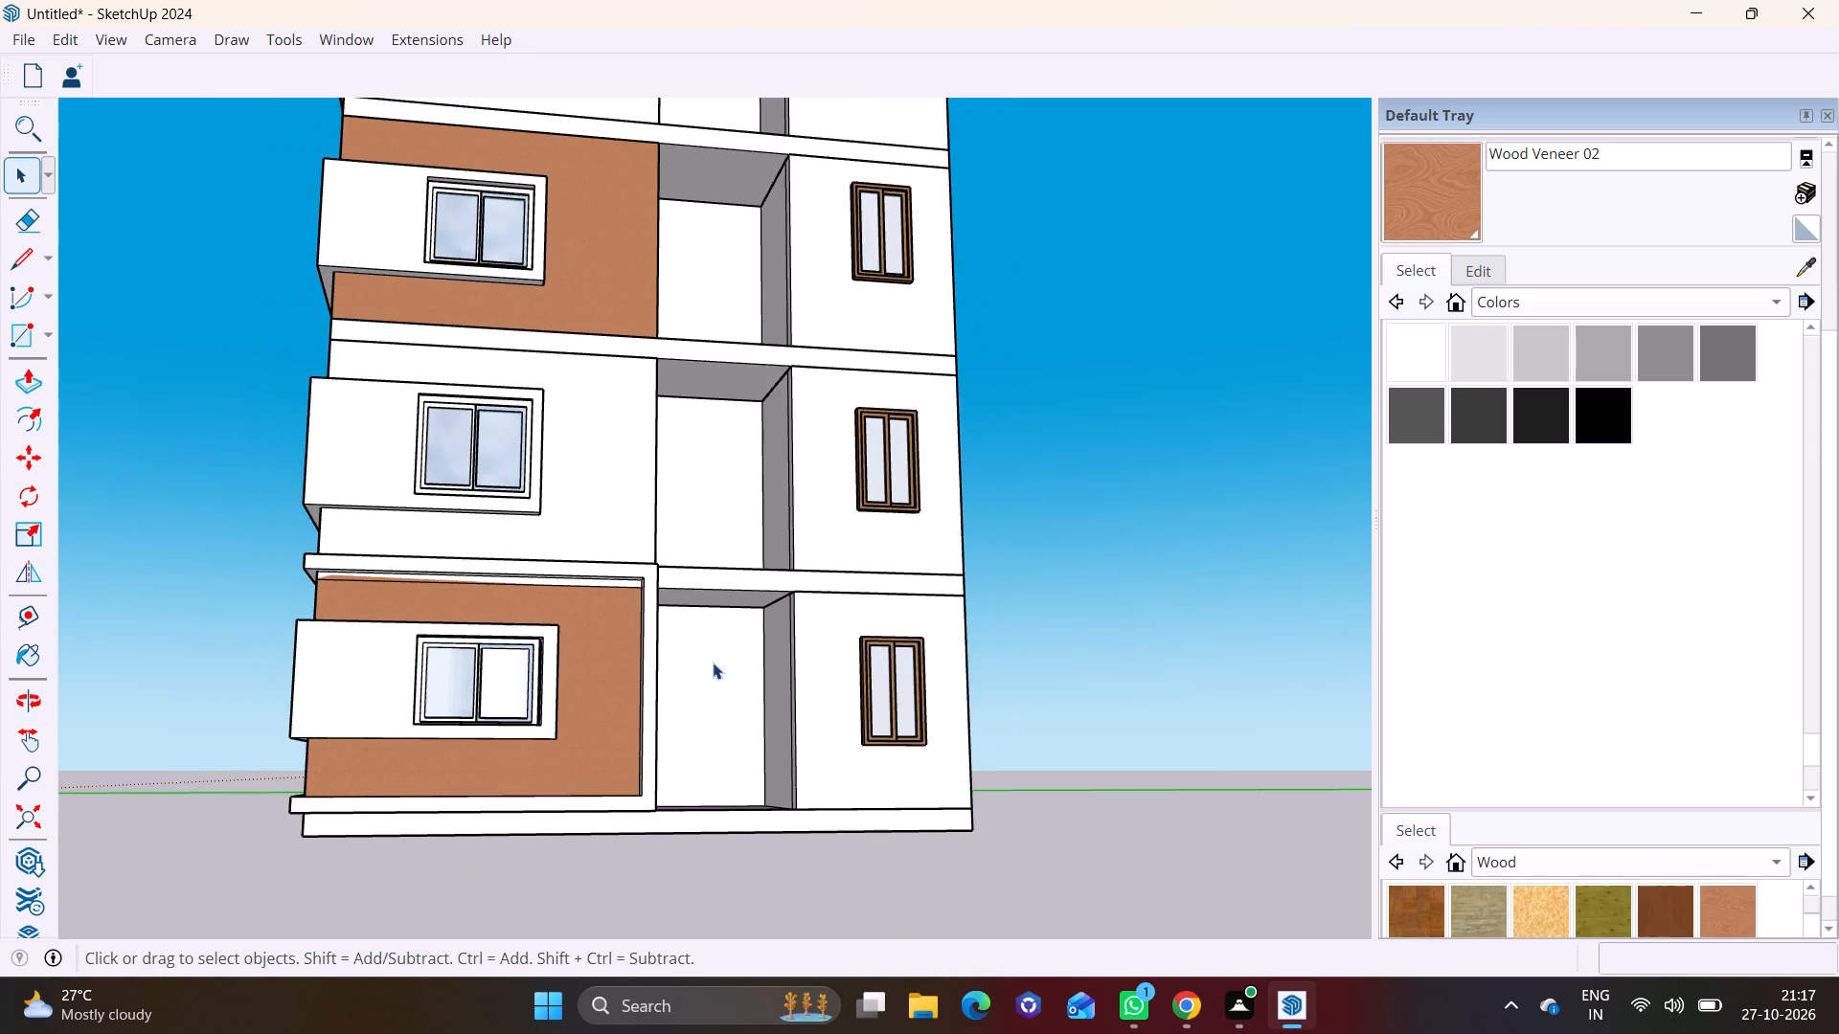
pyautogui.keyDown('shift'); pyautogui.moveTo(712, 662); pyautogui.dragTo(710, 704, button='middle'); pyautogui.keyUp('shift')
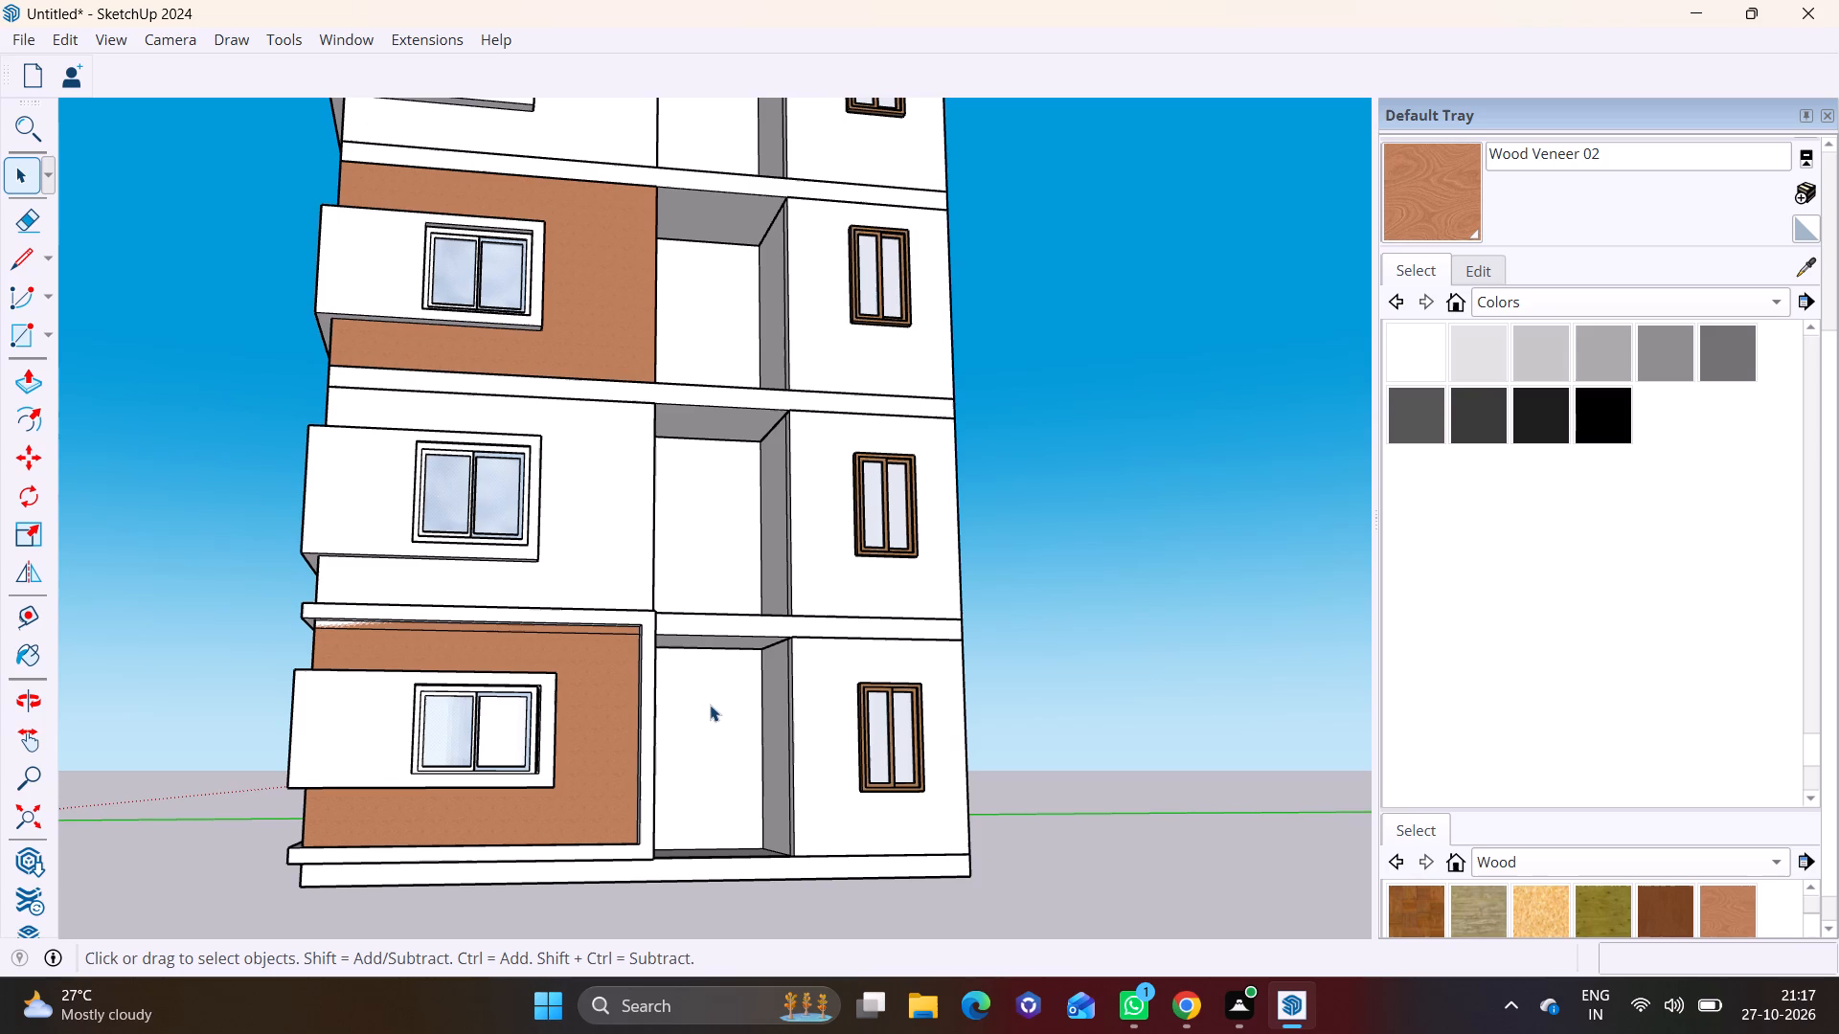
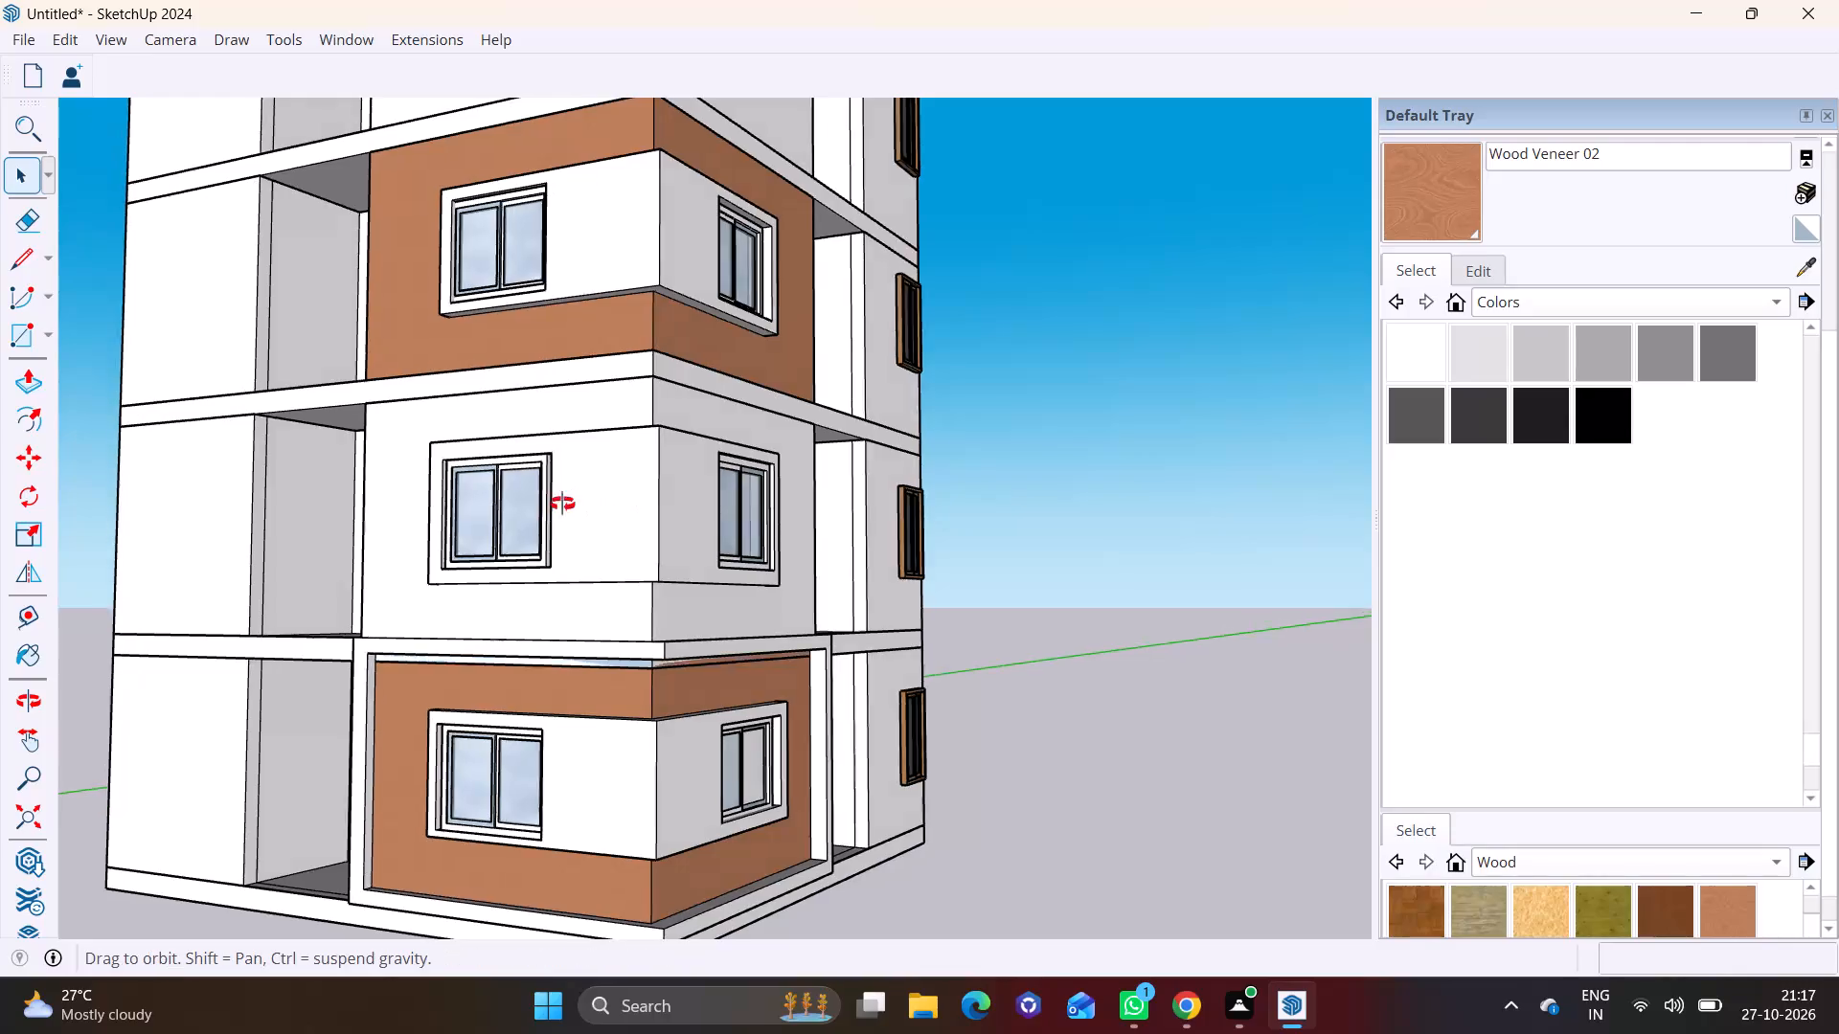
# Examine the building's corner and both facades, checking the wood panels, windows and floor slab bands.
pyautogui.scroll(2, 849, 499)
pyautogui.moveTo(850, 498); pyautogui.dragTo(783, 267, button='middle')
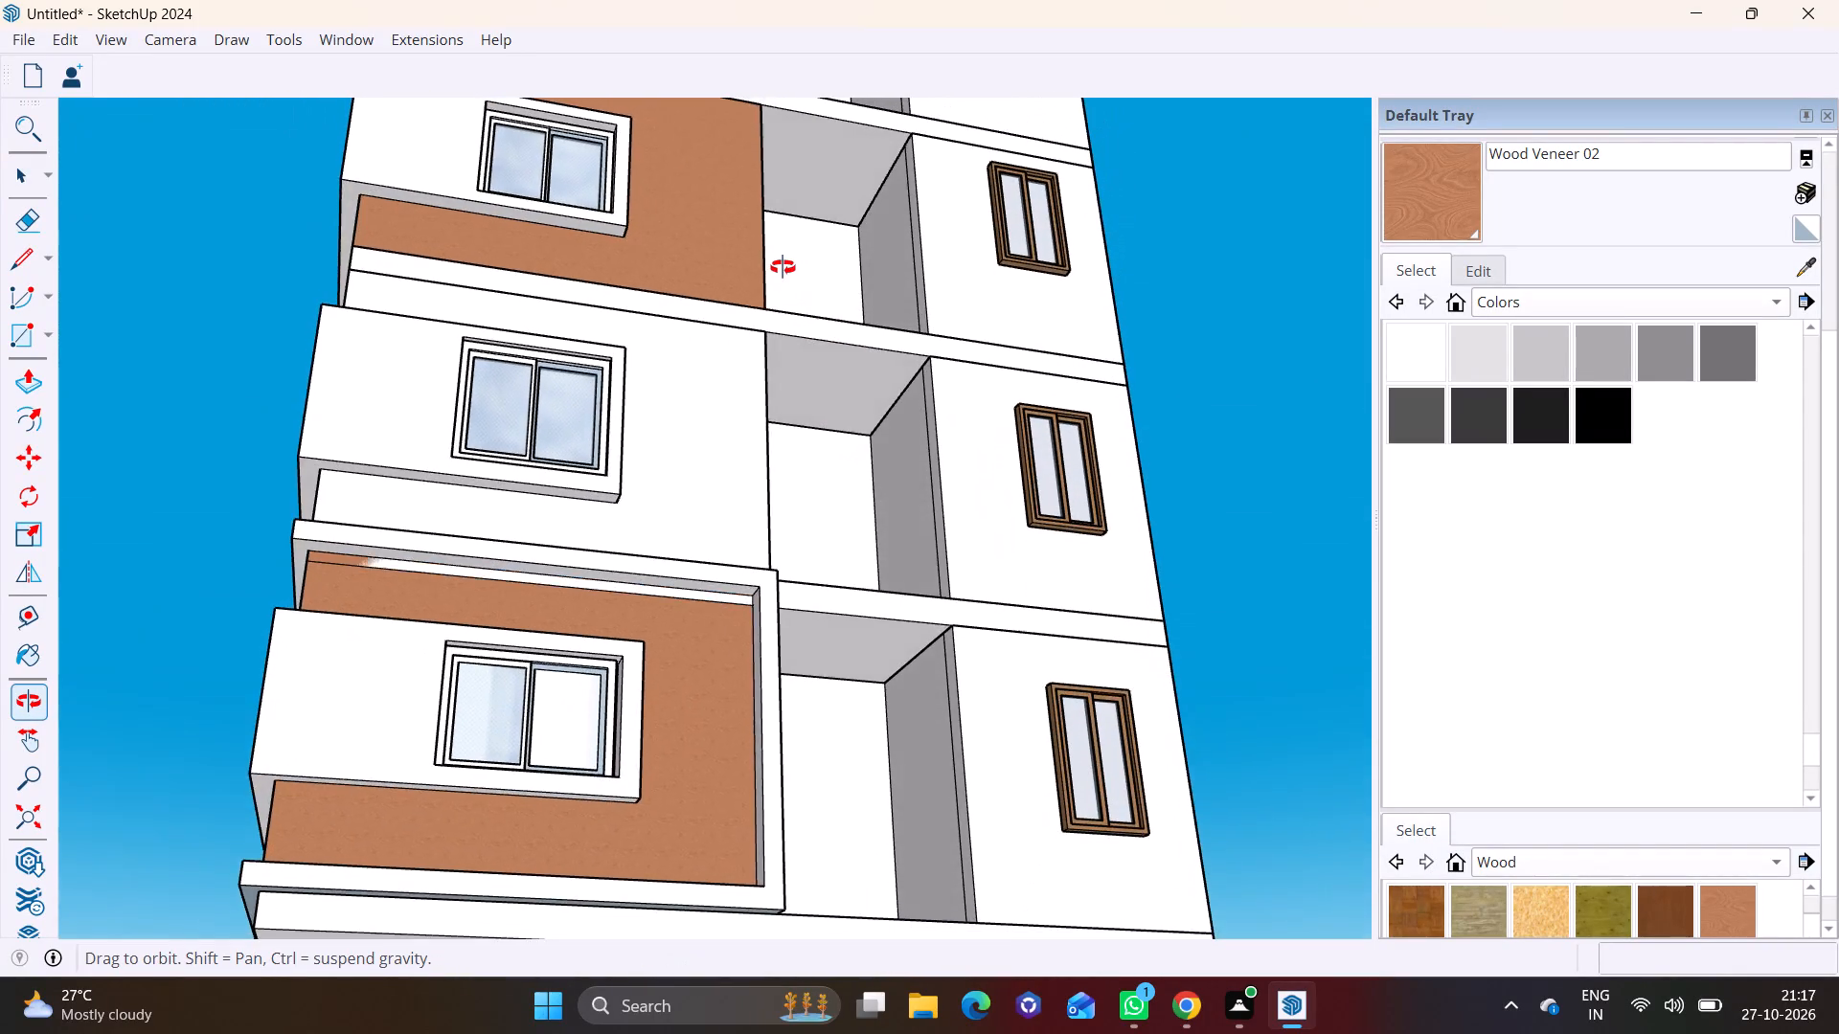
pyautogui.moveTo(783, 267); pyautogui.dragTo(727, 464, button='middle')
pyautogui.scroll(-3, 730, 446)
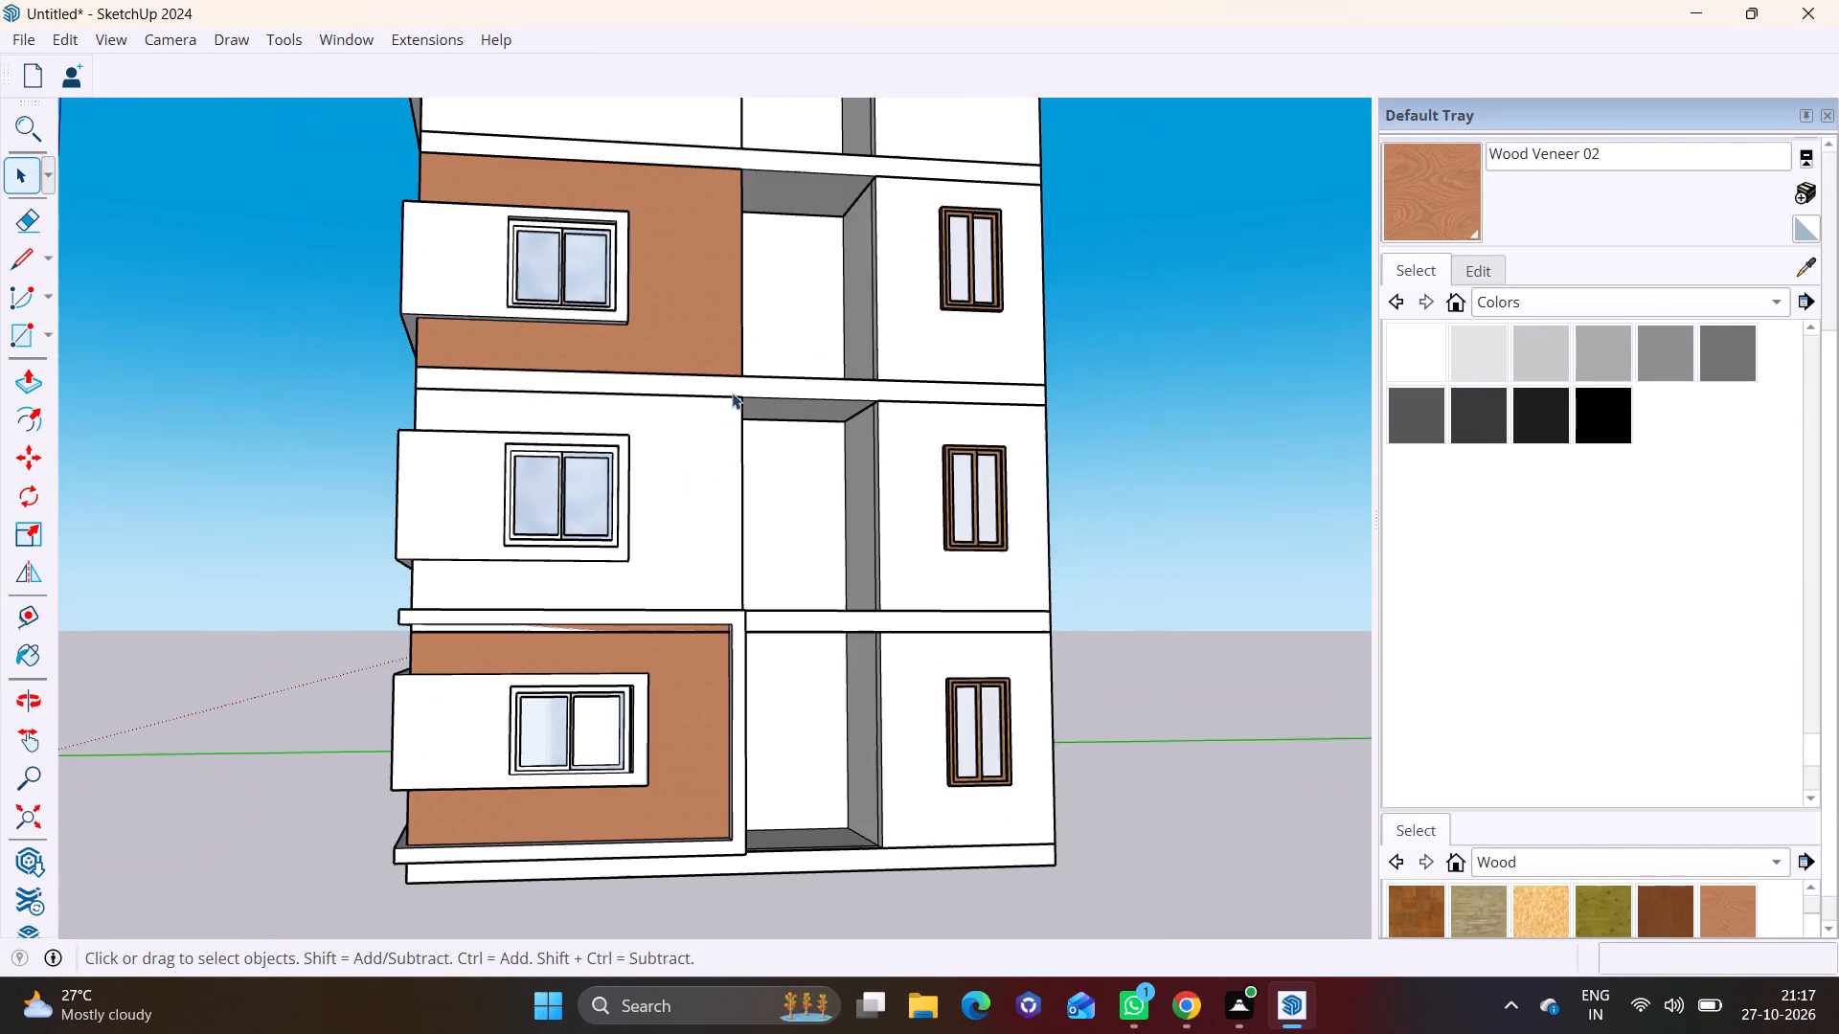
pyautogui.moveTo(717, 372); pyautogui.dragTo(887, 678, button='middle')
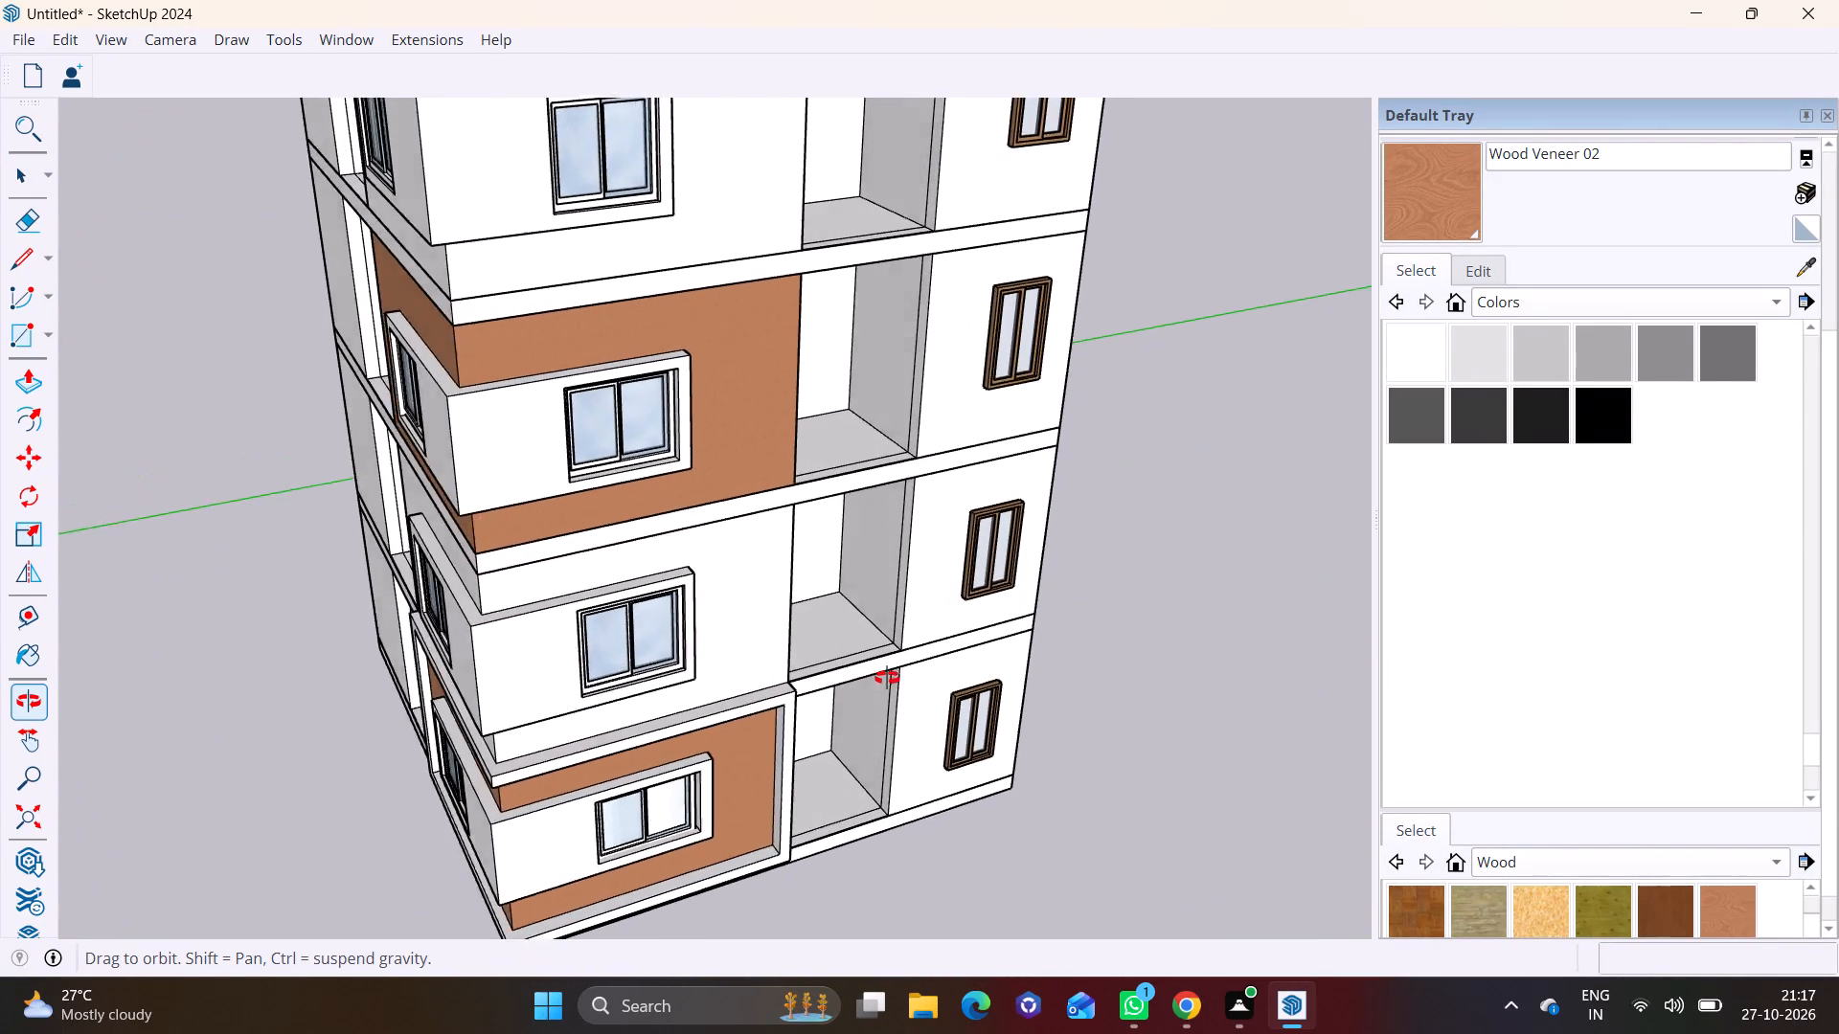
pyautogui.moveTo(887, 678); pyautogui.dragTo(1127, 469, button='middle')
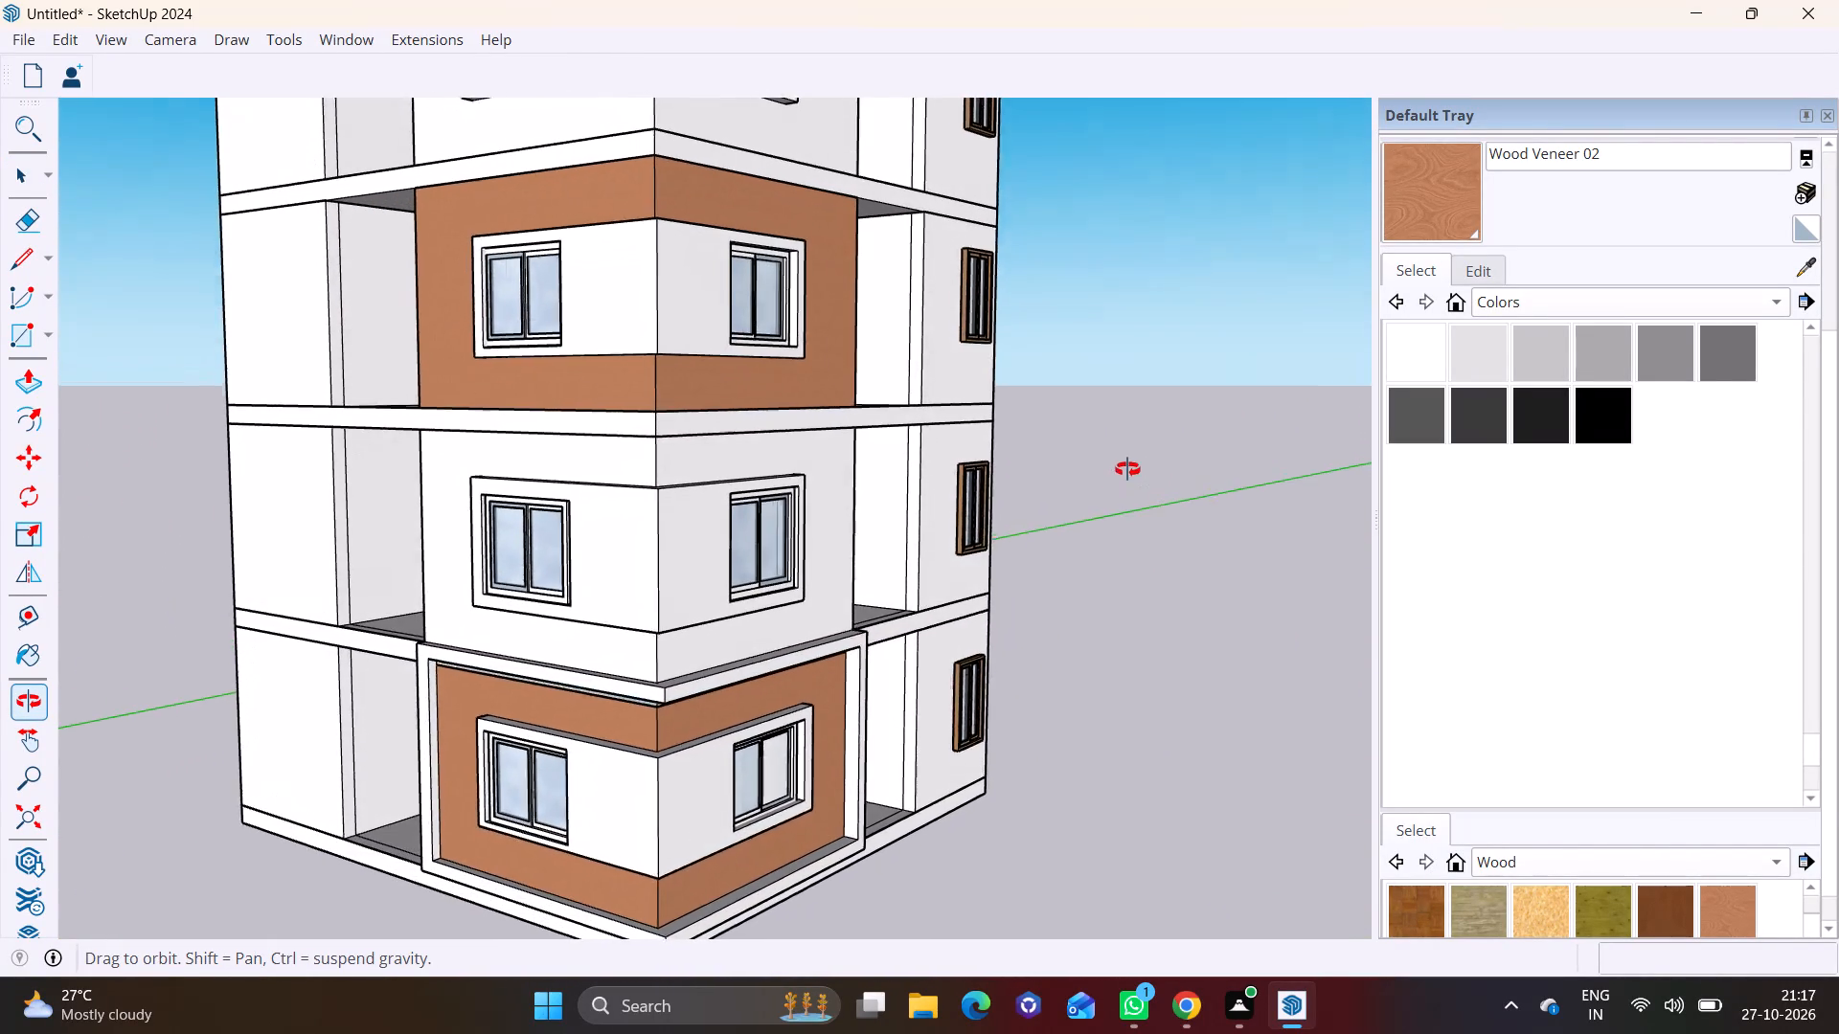
pyautogui.moveTo(1127, 469); pyautogui.dragTo(1127, 467, button='middle')
pyautogui.scroll(-4, 941, 435)
pyautogui.moveTo(804, 417); pyautogui.dragTo(793, 406, button='middle')
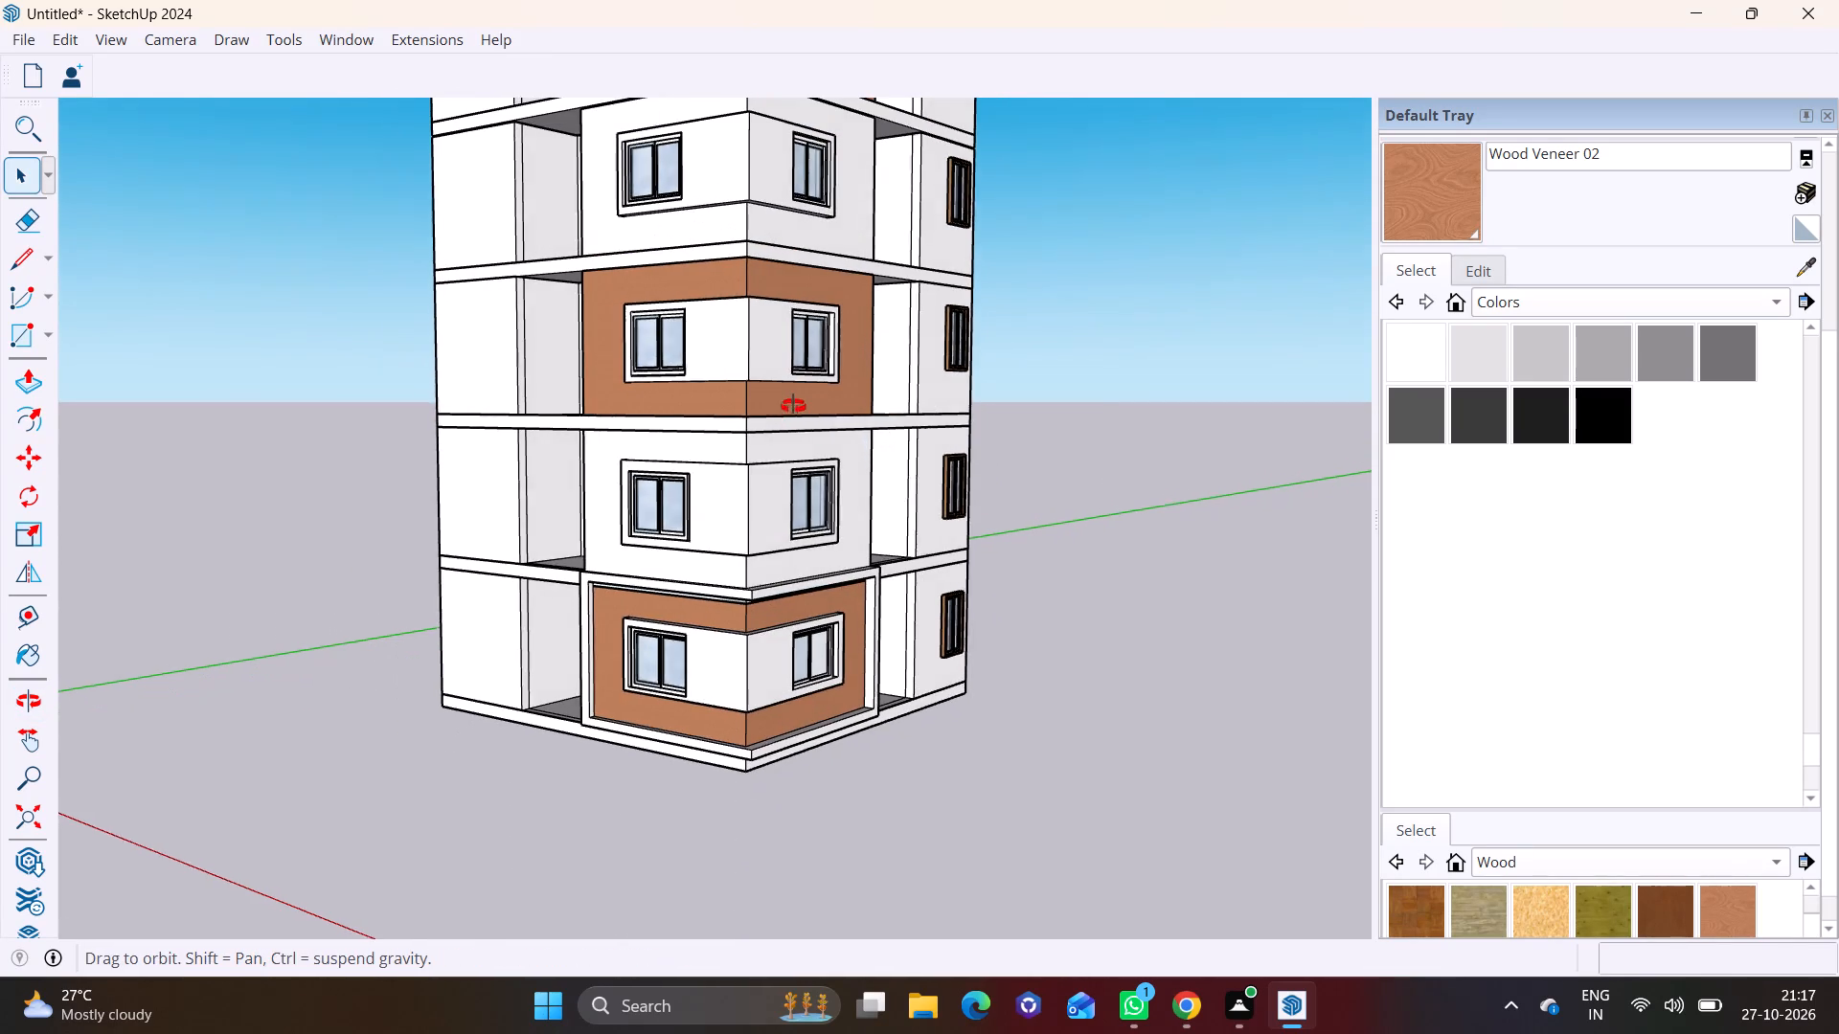
pyautogui.moveTo(793, 406); pyautogui.dragTo(792, 384, button='middle')
# Draw a rectangle about 4' 7 1/2" by 1' on the slab edge above the third-storey wood panel, starting at the recessed bay's edge.
pyautogui.scroll(5, 703, 392)
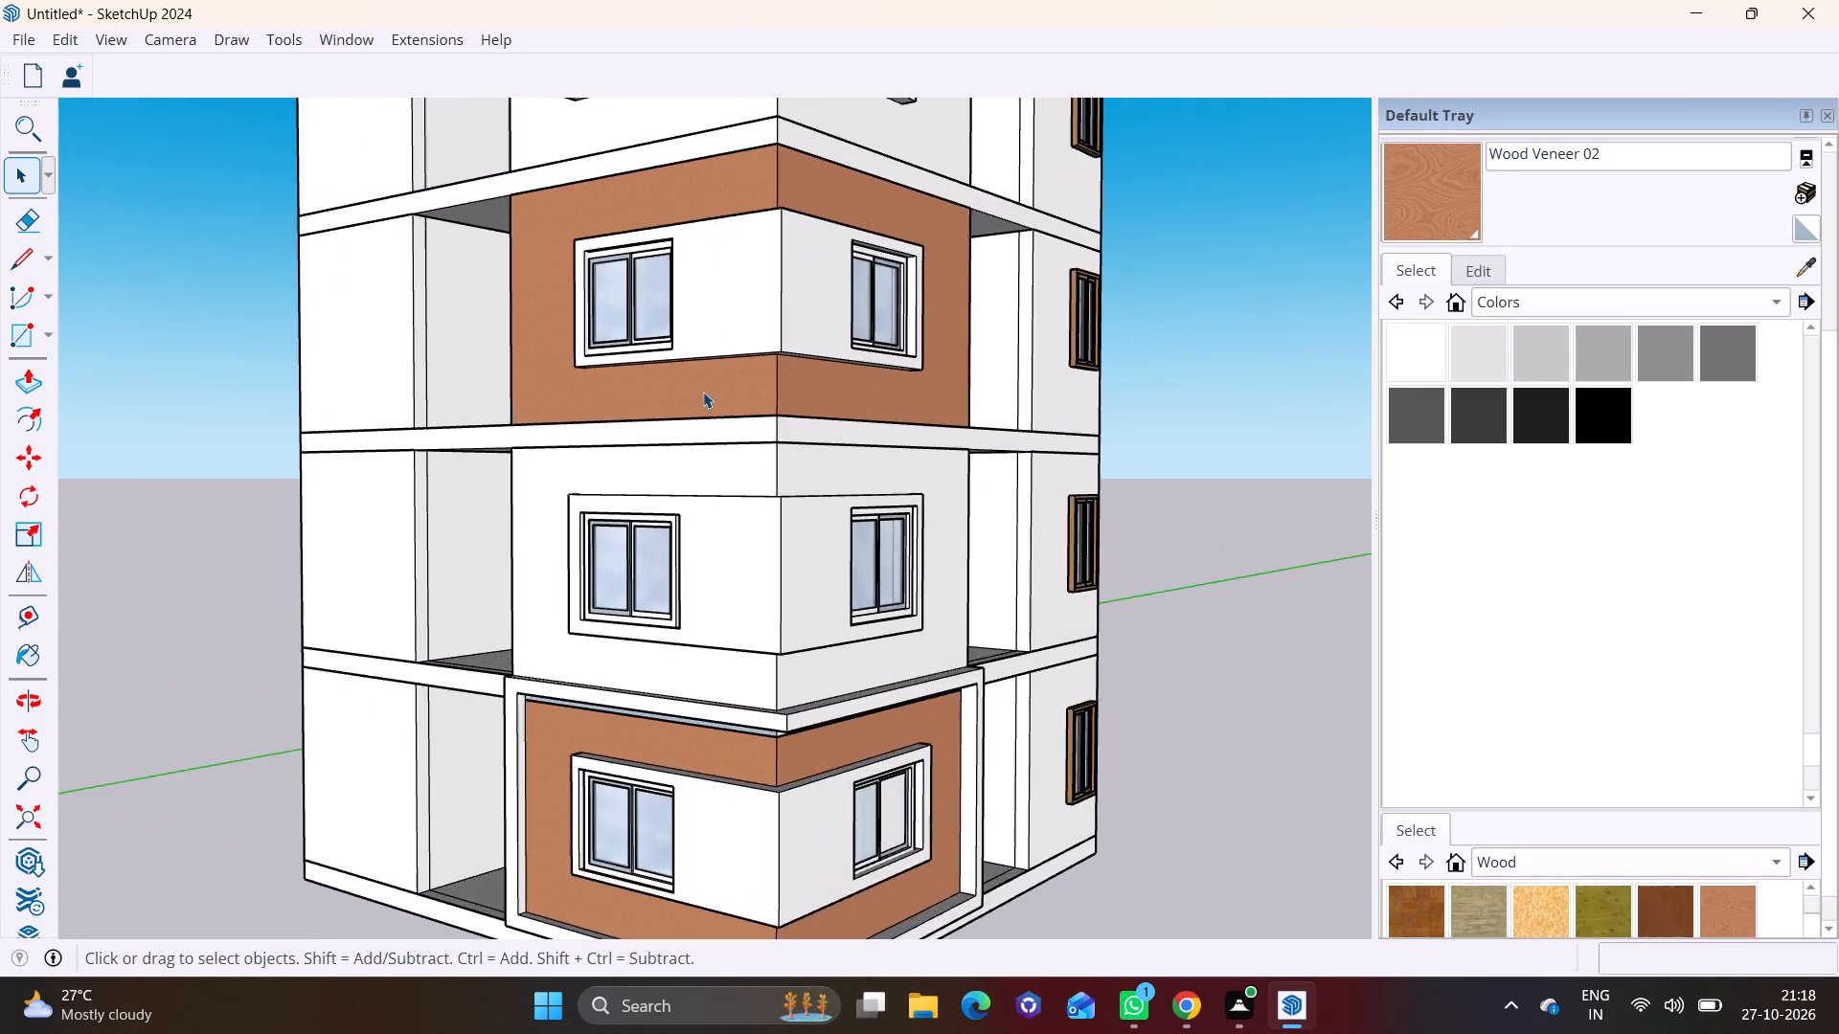
pyautogui.scroll(3, 703, 392)
pyautogui.moveTo(719, 426); pyautogui.dragTo(734, 626, button='middle')
pyautogui.moveTo(684, 389); pyautogui.dragTo(684, 567, button='middle')
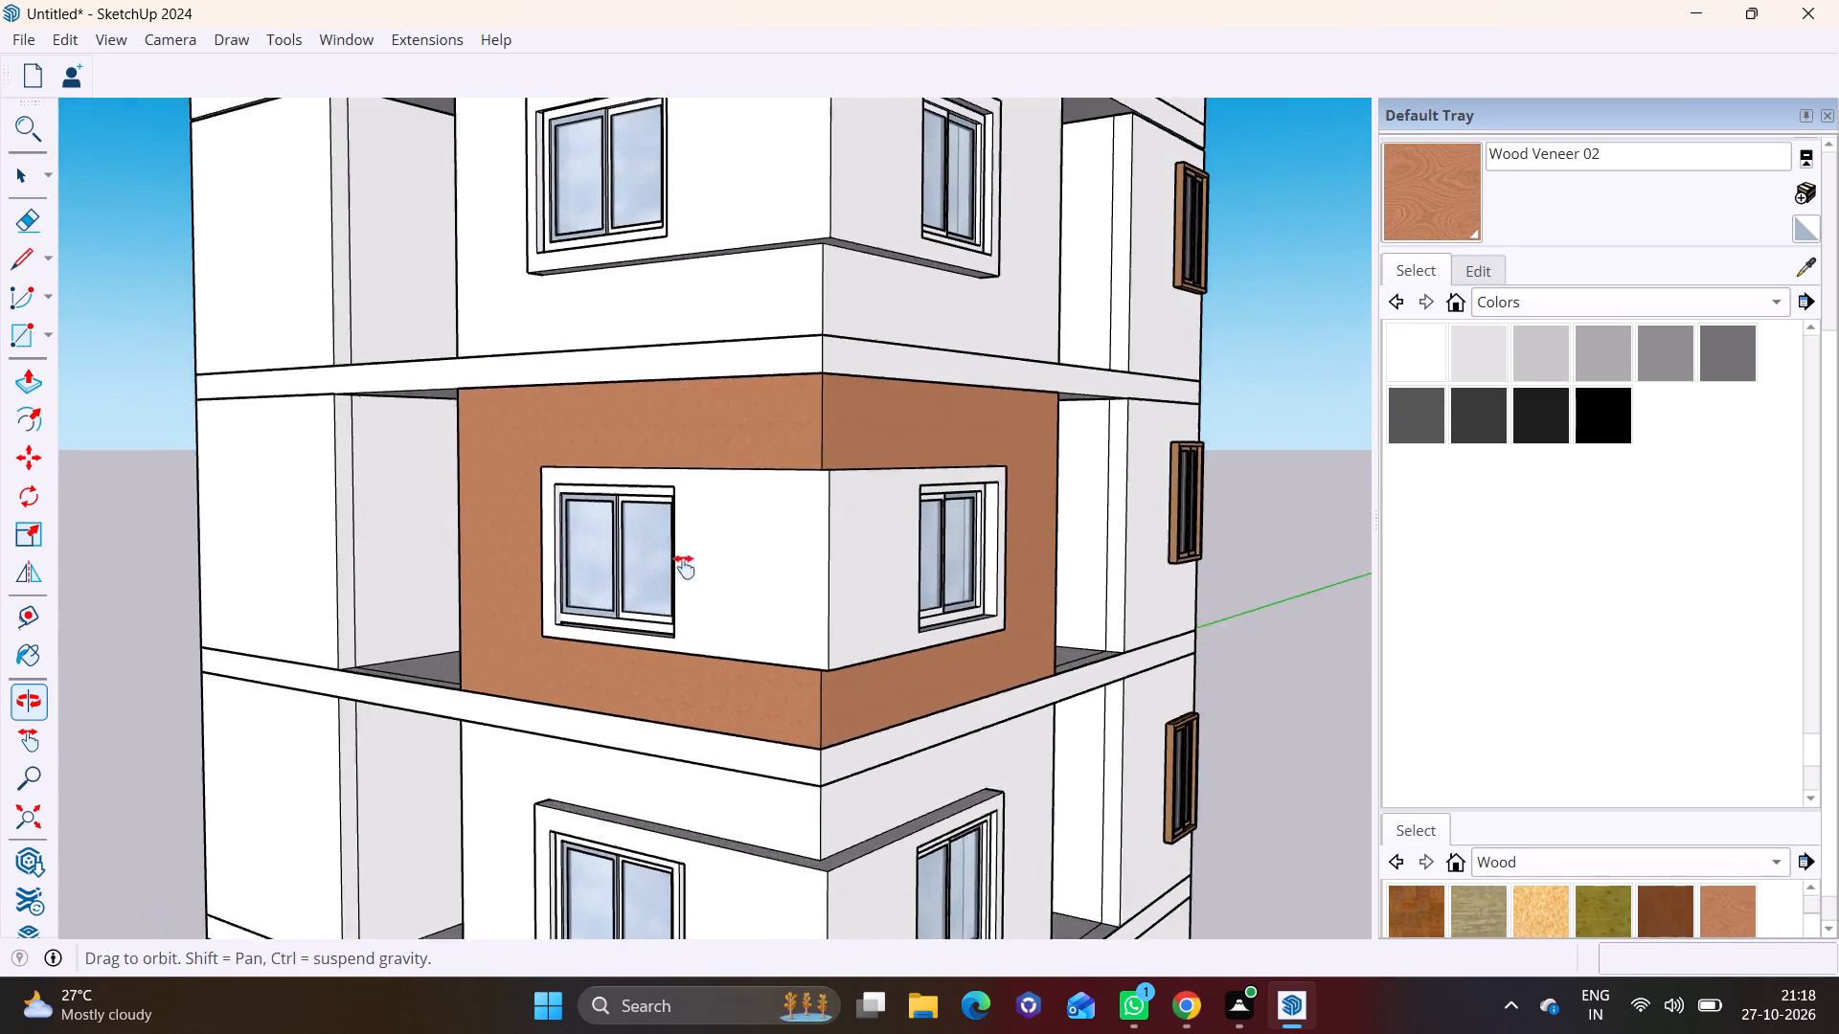
pyautogui.moveTo(684, 567); pyautogui.dragTo(680, 575, button='middle')
pyautogui.moveTo(754, 494); pyautogui.dragTo(820, 473, button='middle')
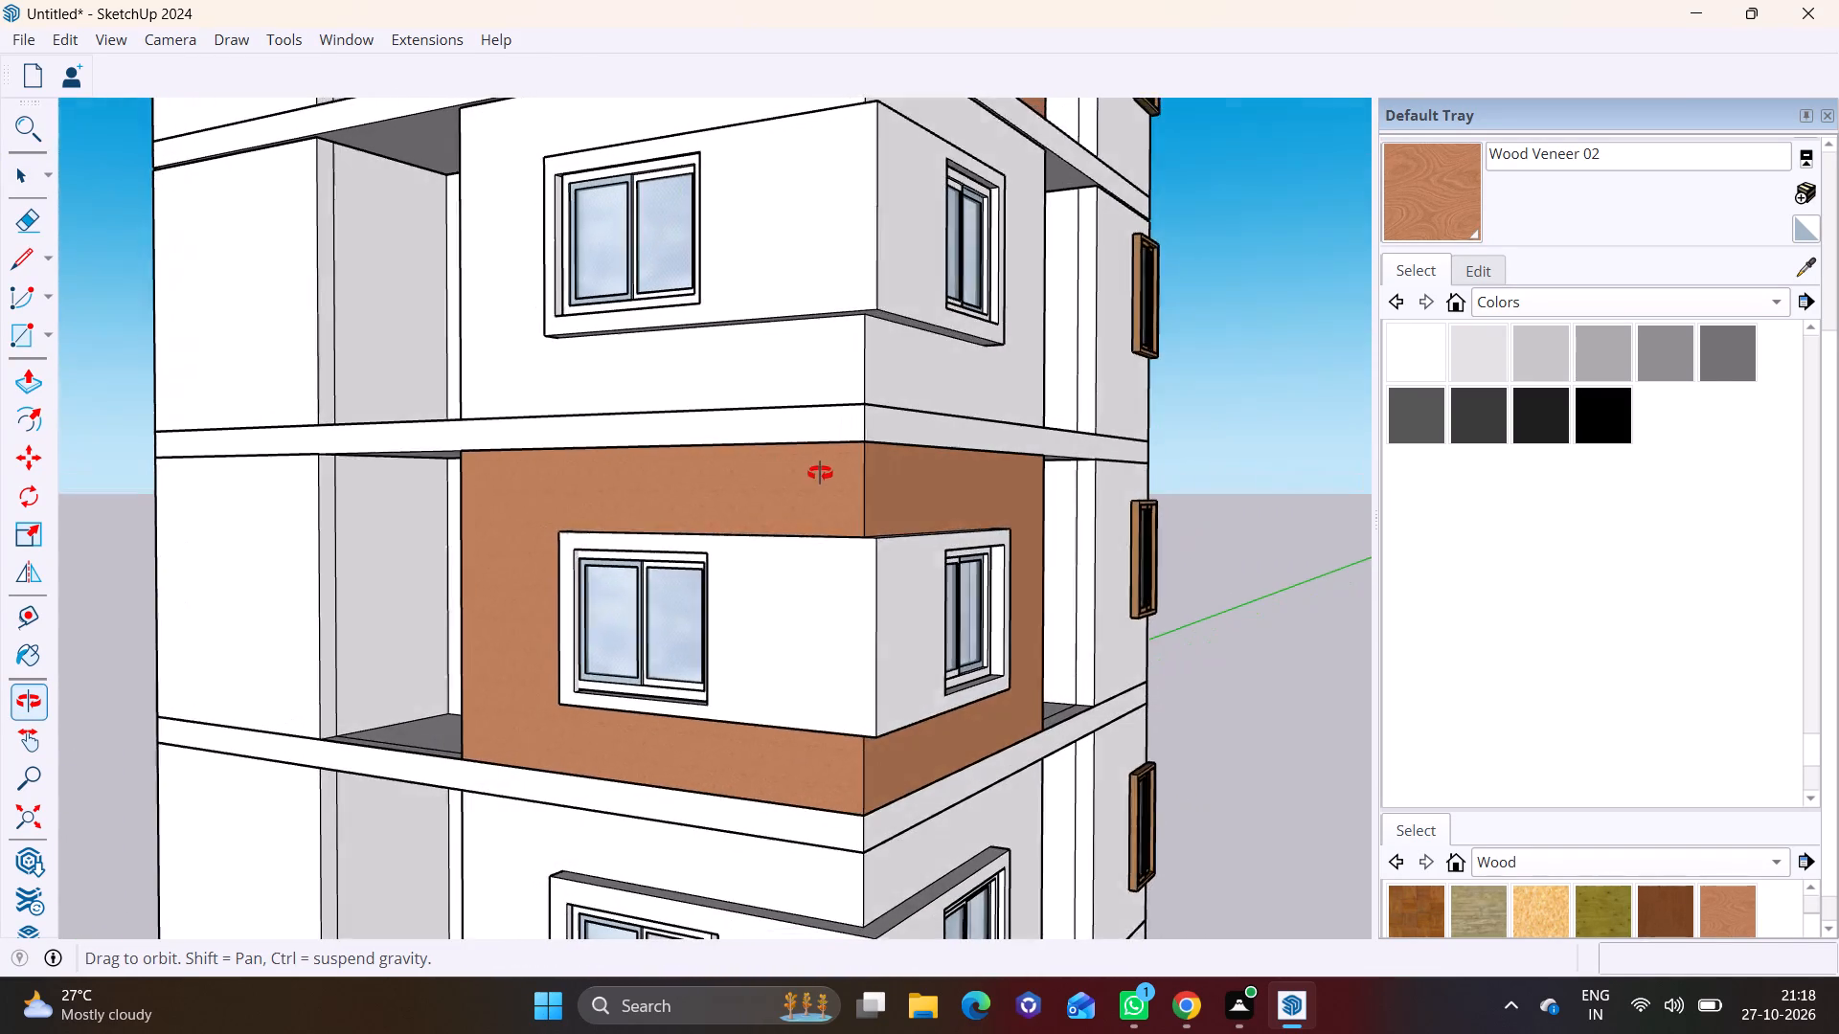
pyautogui.moveTo(820, 473); pyautogui.dragTo(846, 471, button='middle')
pyautogui.click(46, 342)
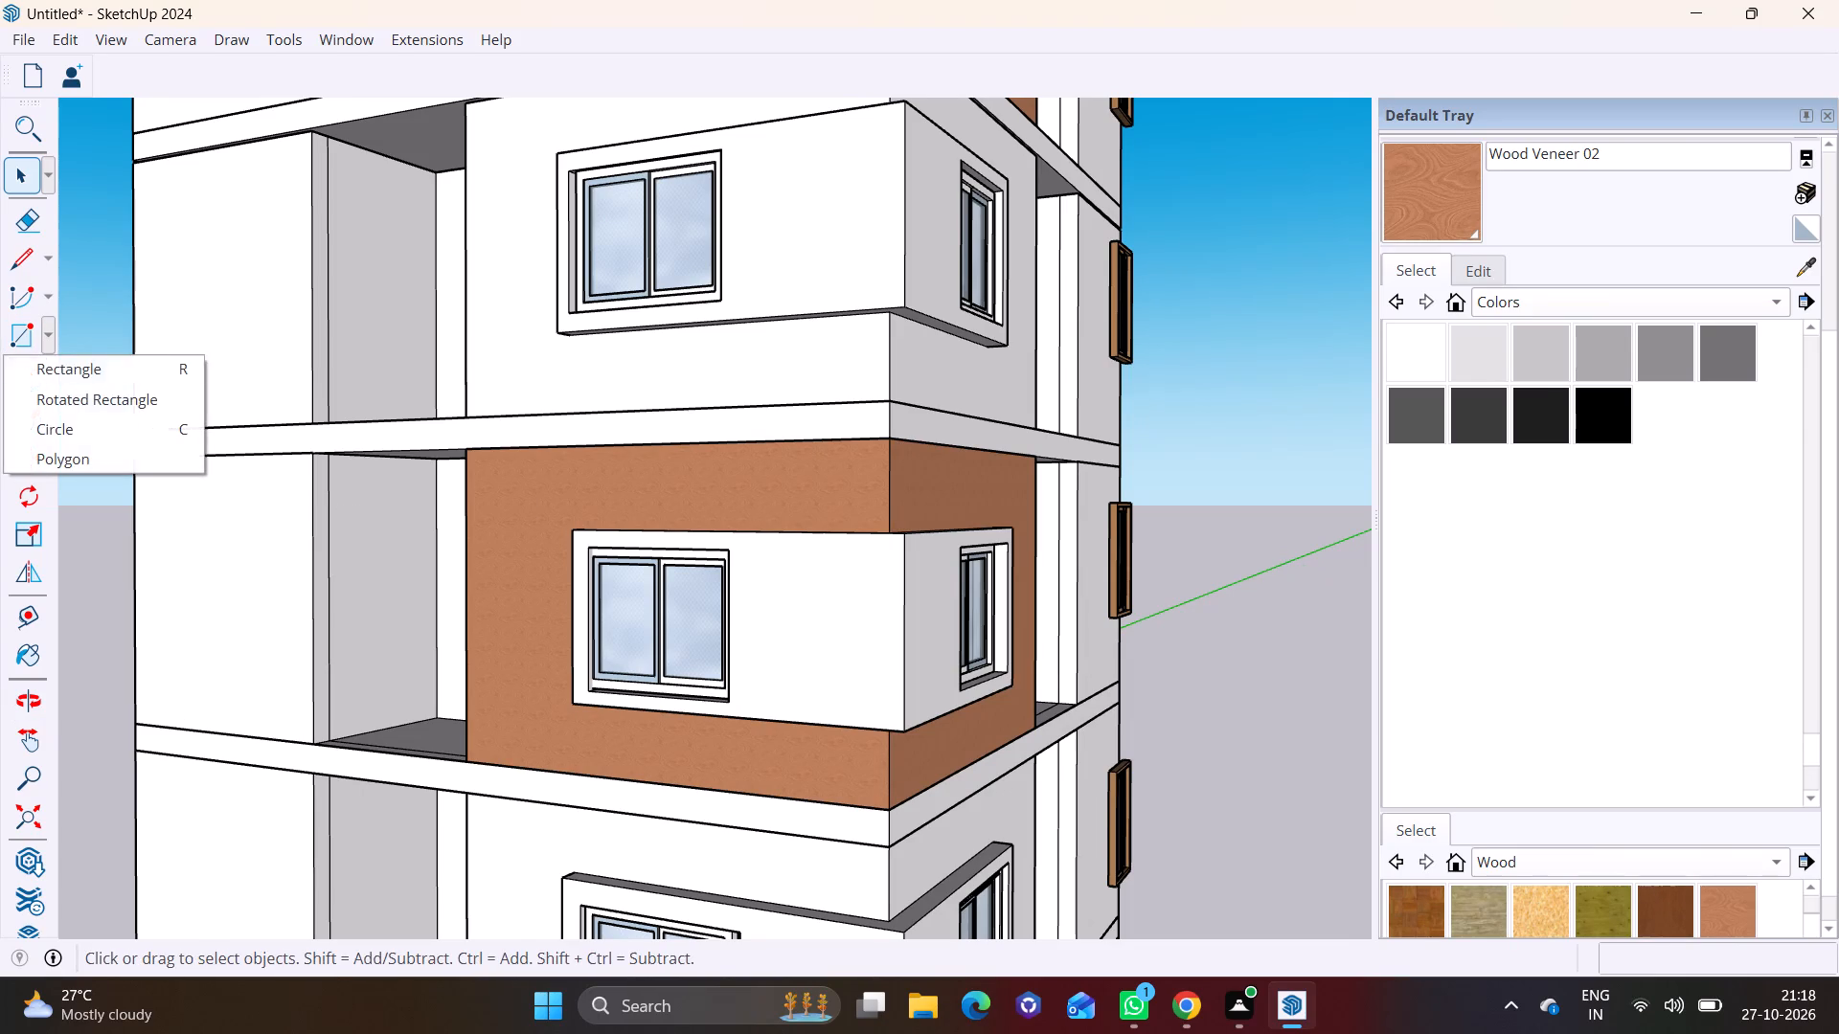
pyautogui.click(64, 358)
pyautogui.click(463, 420)
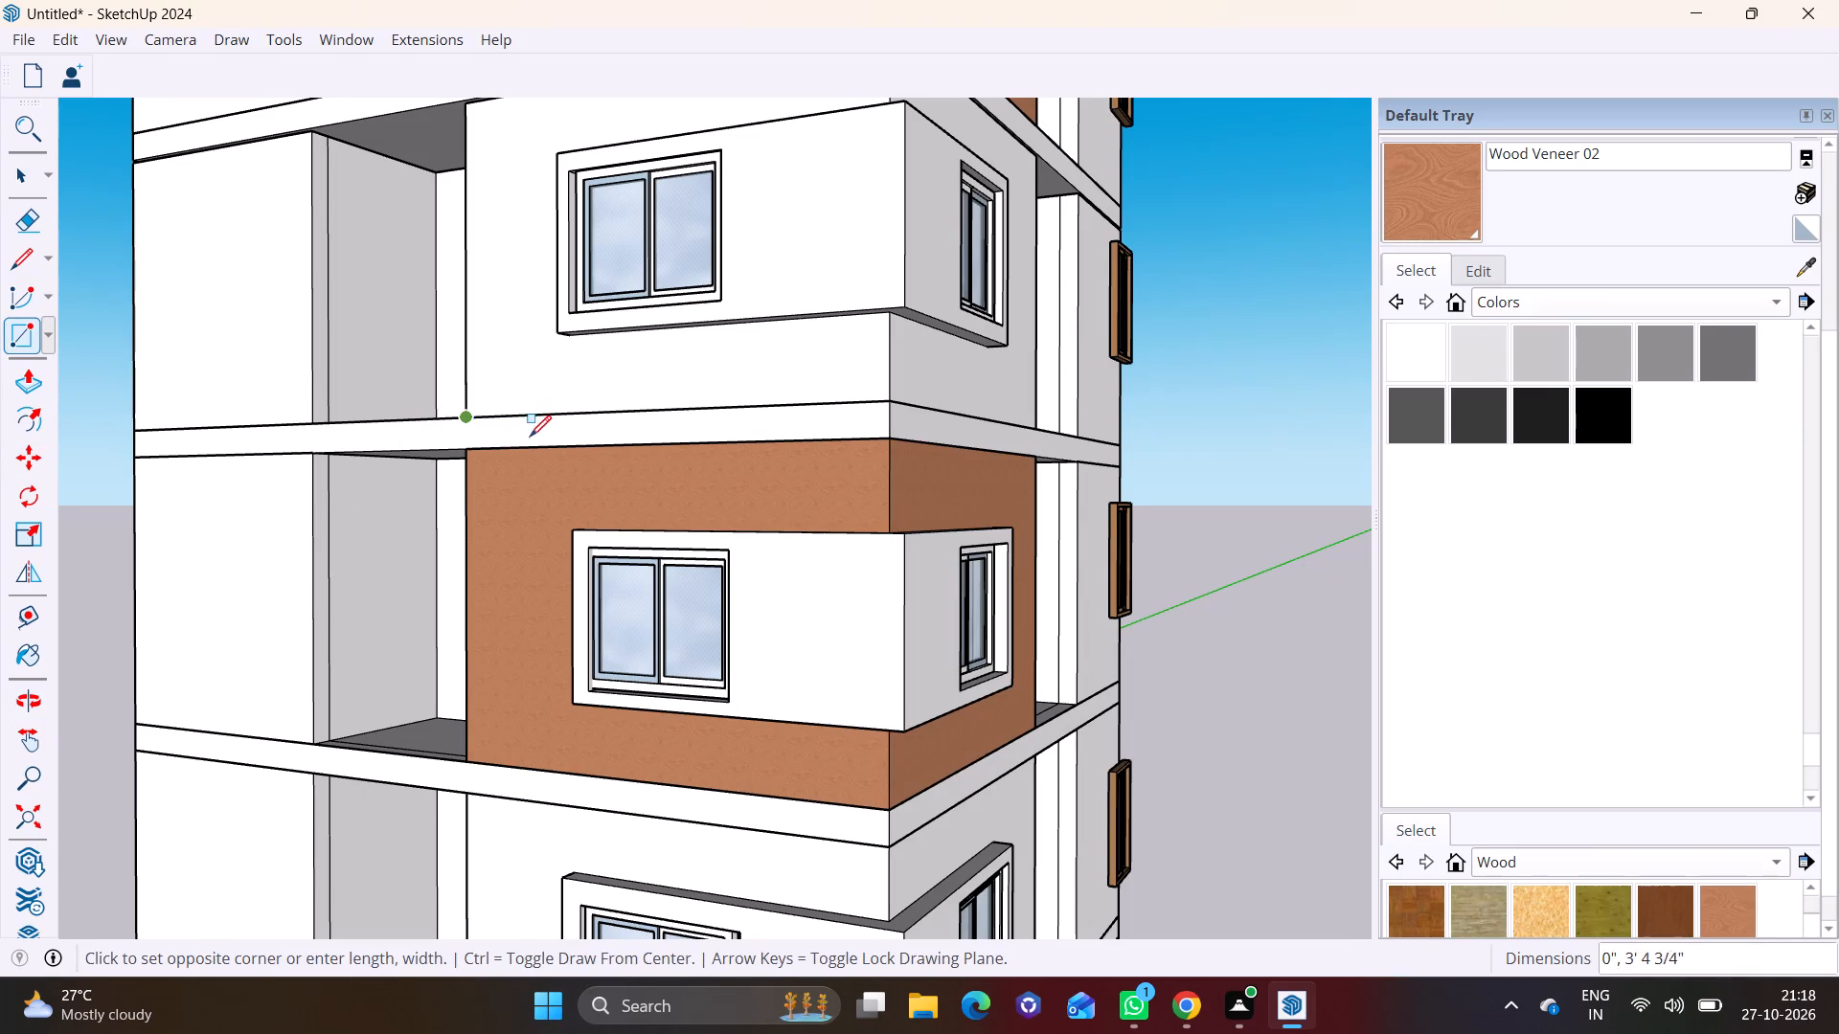
pyautogui.click(611, 438)
pyautogui.click(587, 440)
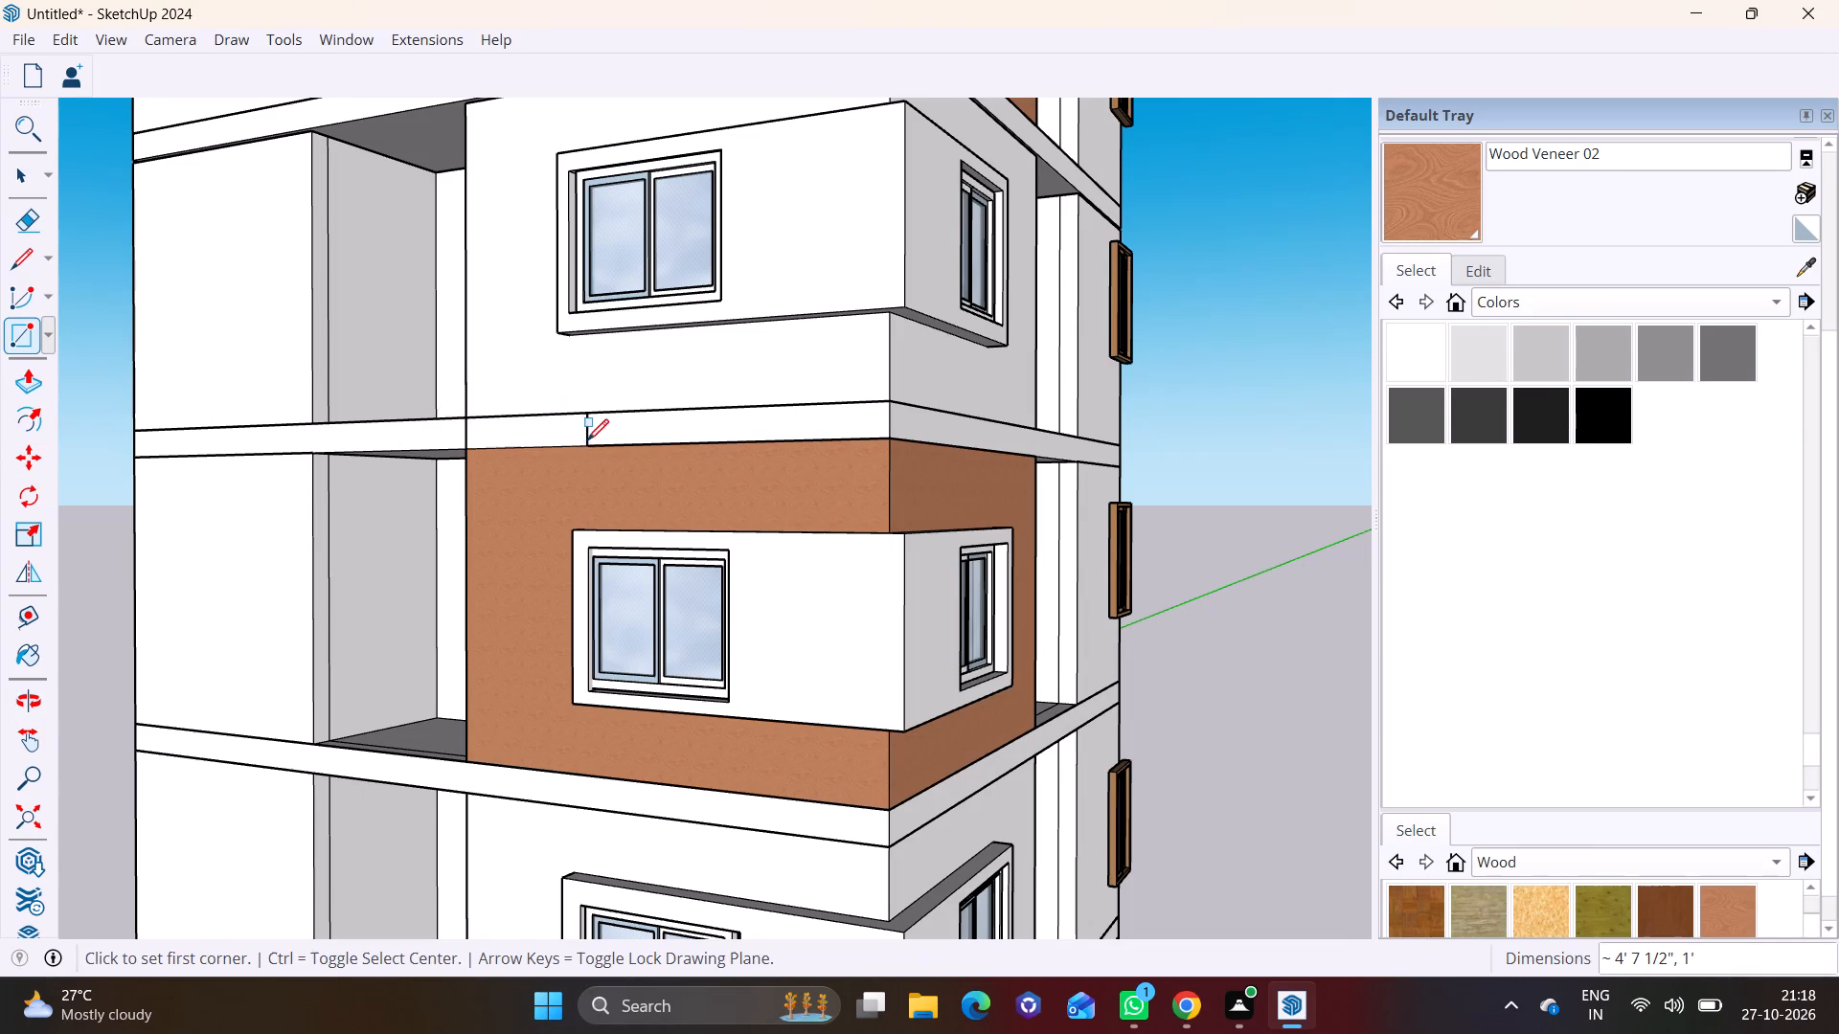
pyautogui.press('space')
# Push/Pull the slab-edge rectangle outward about 8 1/4" to form a projecting band.
pyautogui.click(543, 434)
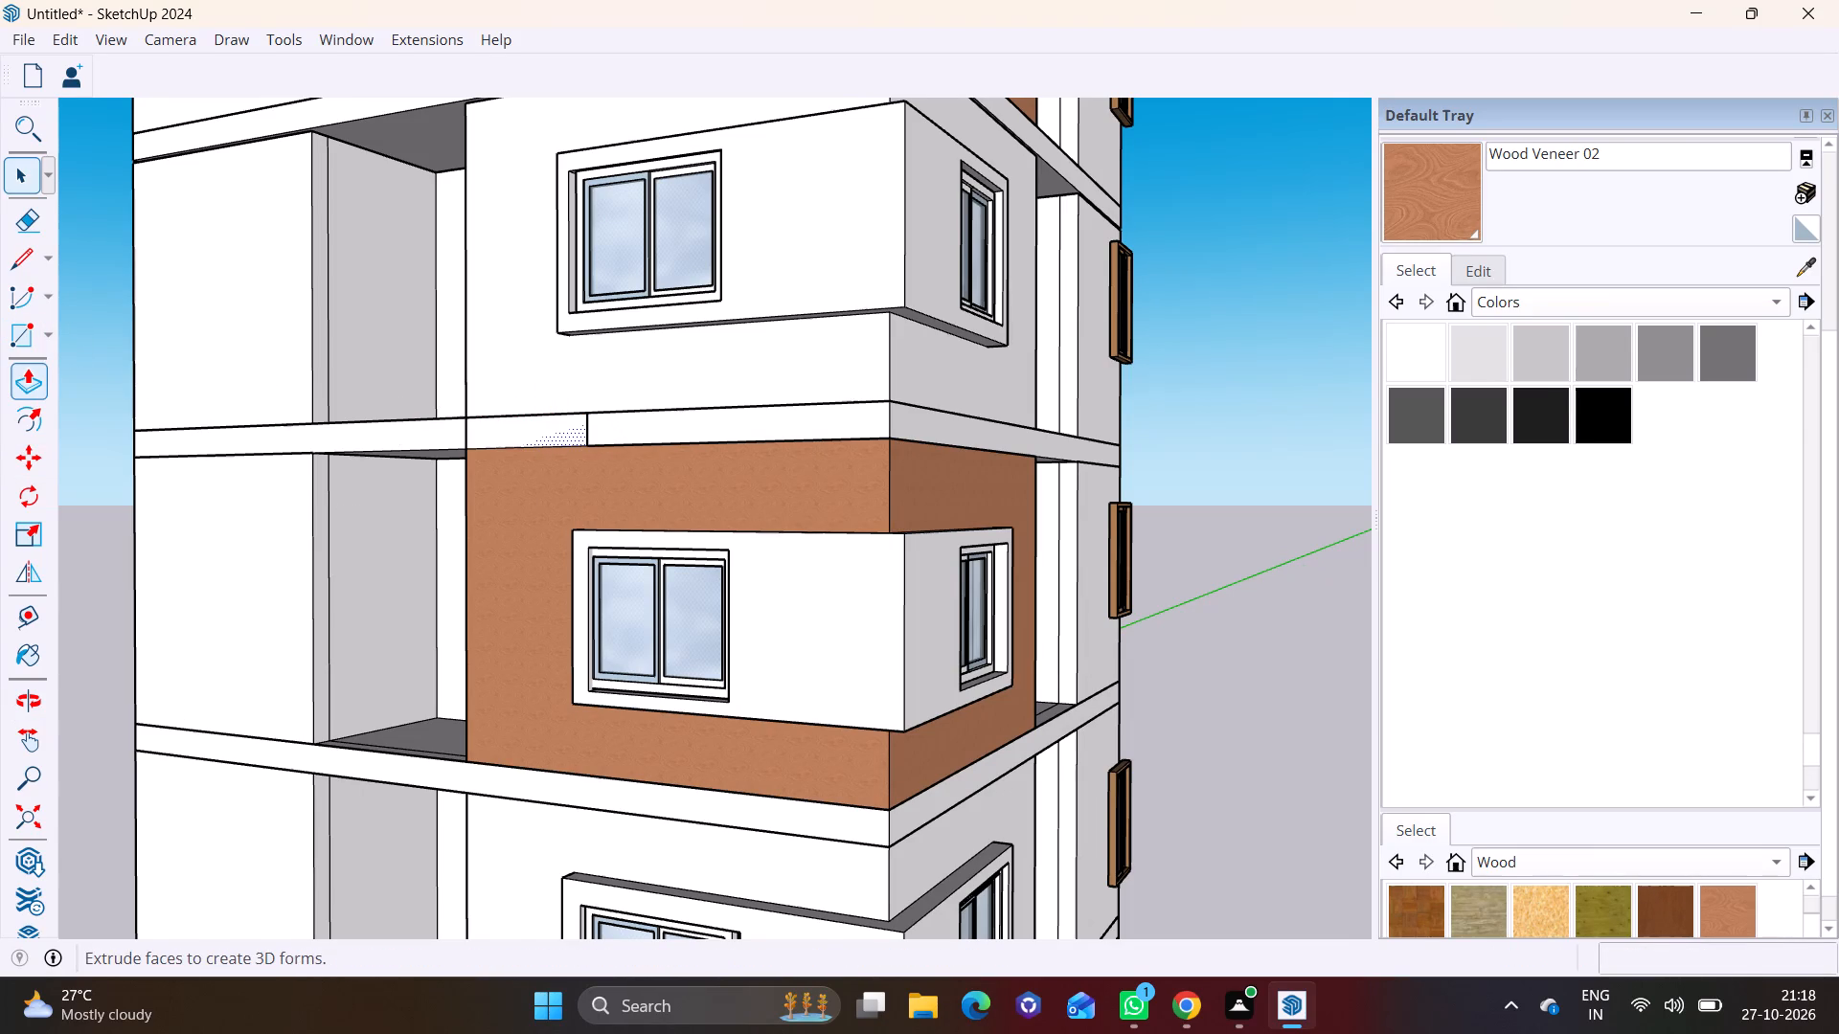
pyautogui.click(36, 385)
pyautogui.click(526, 428)
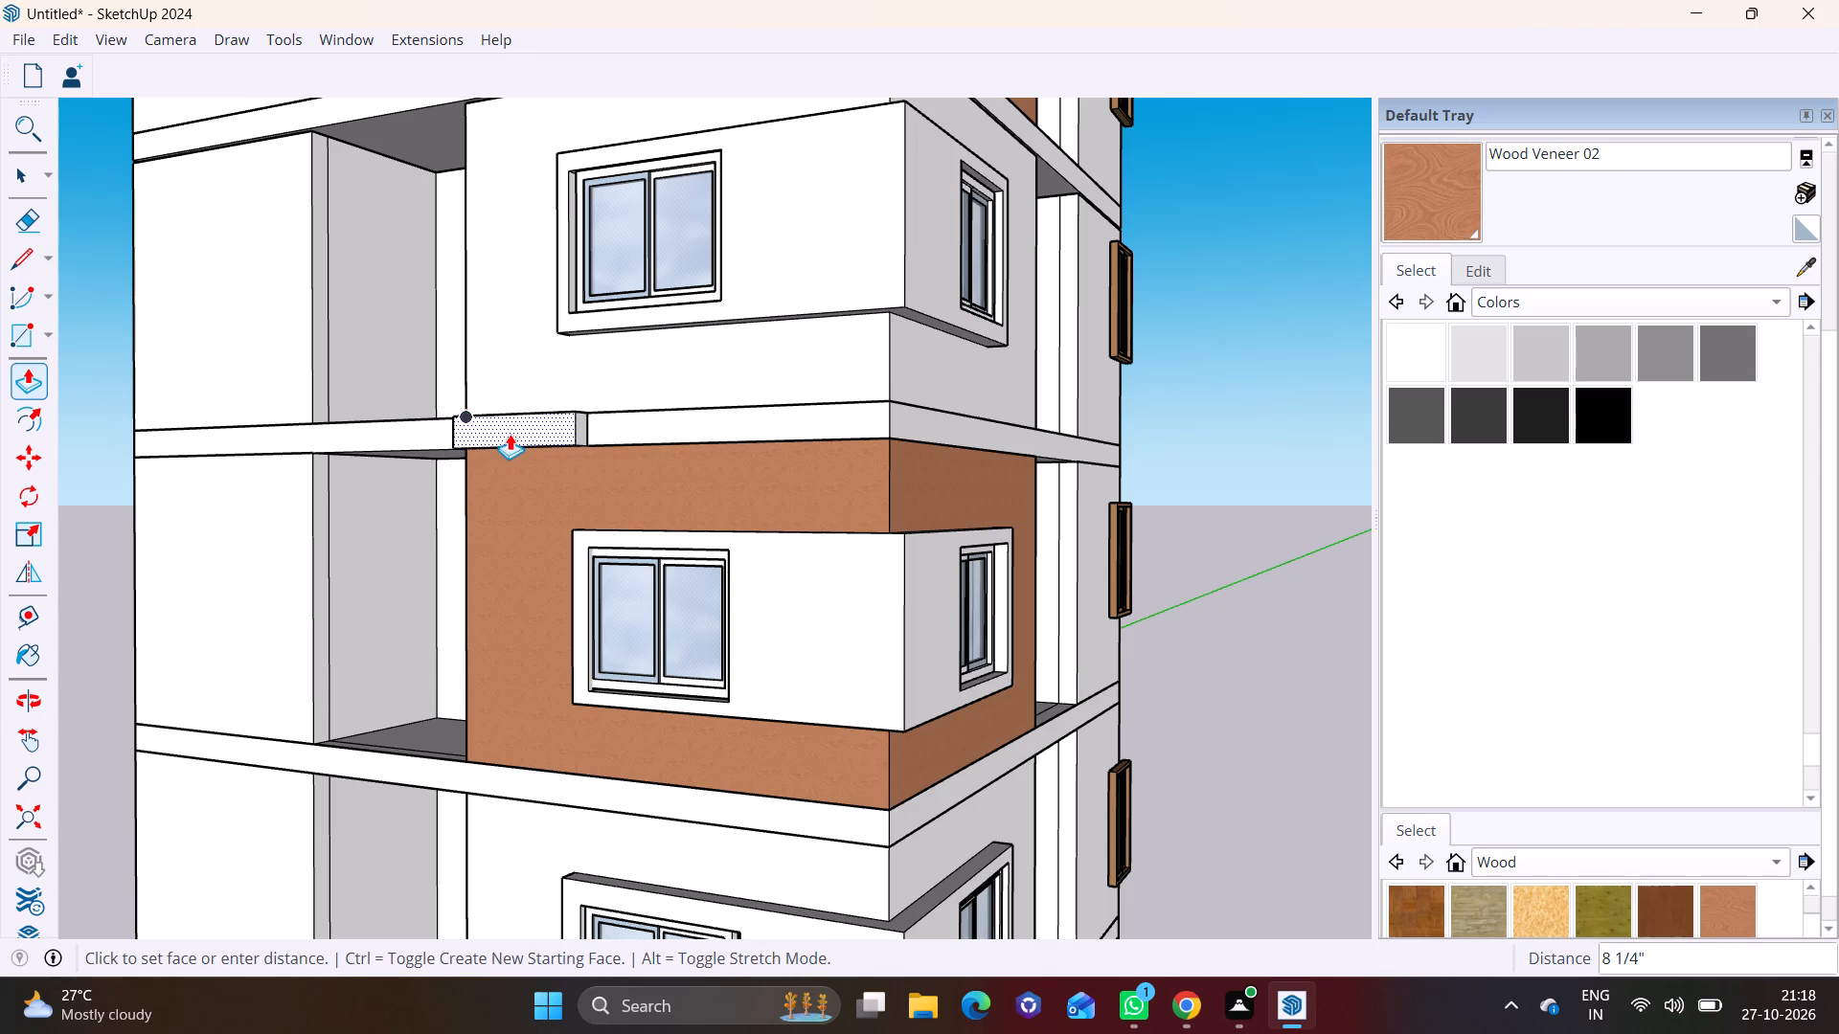
pyautogui.click(510, 434)
# Extend the projecting band's end face about 9' 8 7/16" along the slab edge to the building's corner.
pyautogui.scroll(1, 573, 461)
pyautogui.moveTo(573, 461); pyautogui.dragTo(426, 541, button='middle')
pyautogui.scroll(1, 547, 462)
pyautogui.moveTo(576, 475); pyautogui.dragTo(536, 676, button='middle')
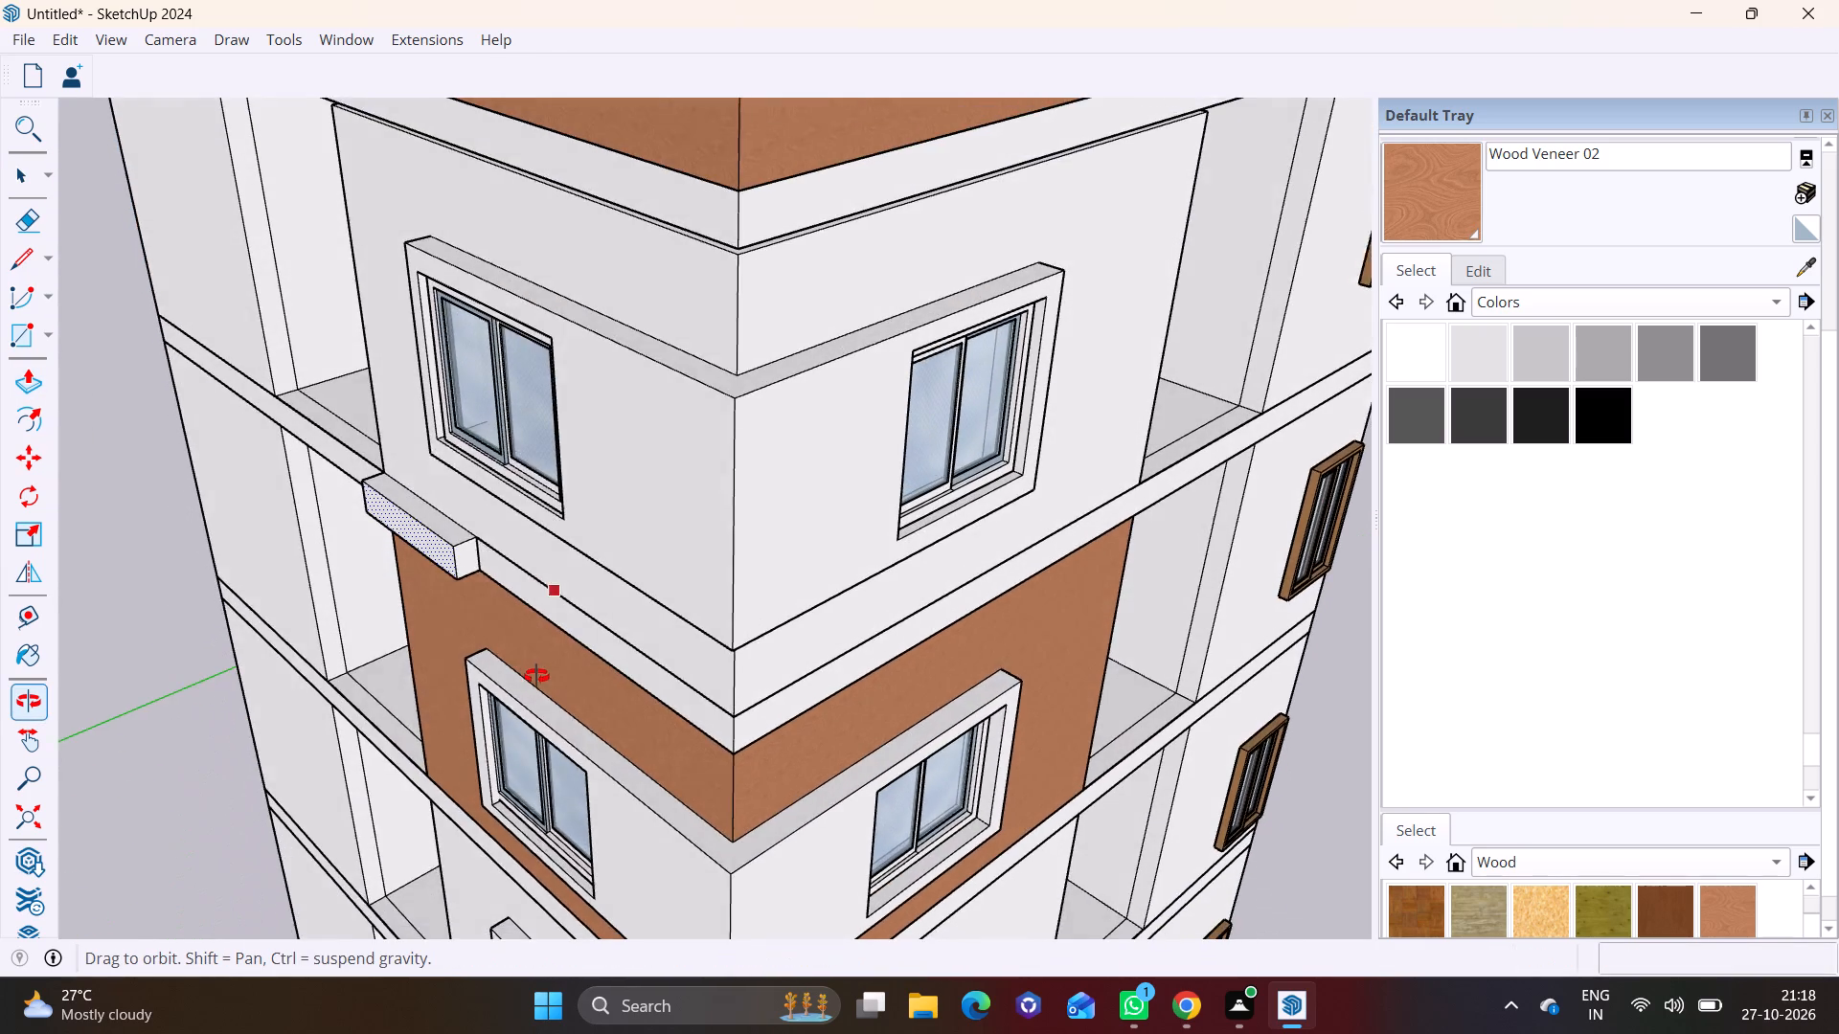
pyautogui.moveTo(536, 676); pyautogui.dragTo(560, 503, button='middle')
pyautogui.press('space')
pyautogui.click(474, 500)
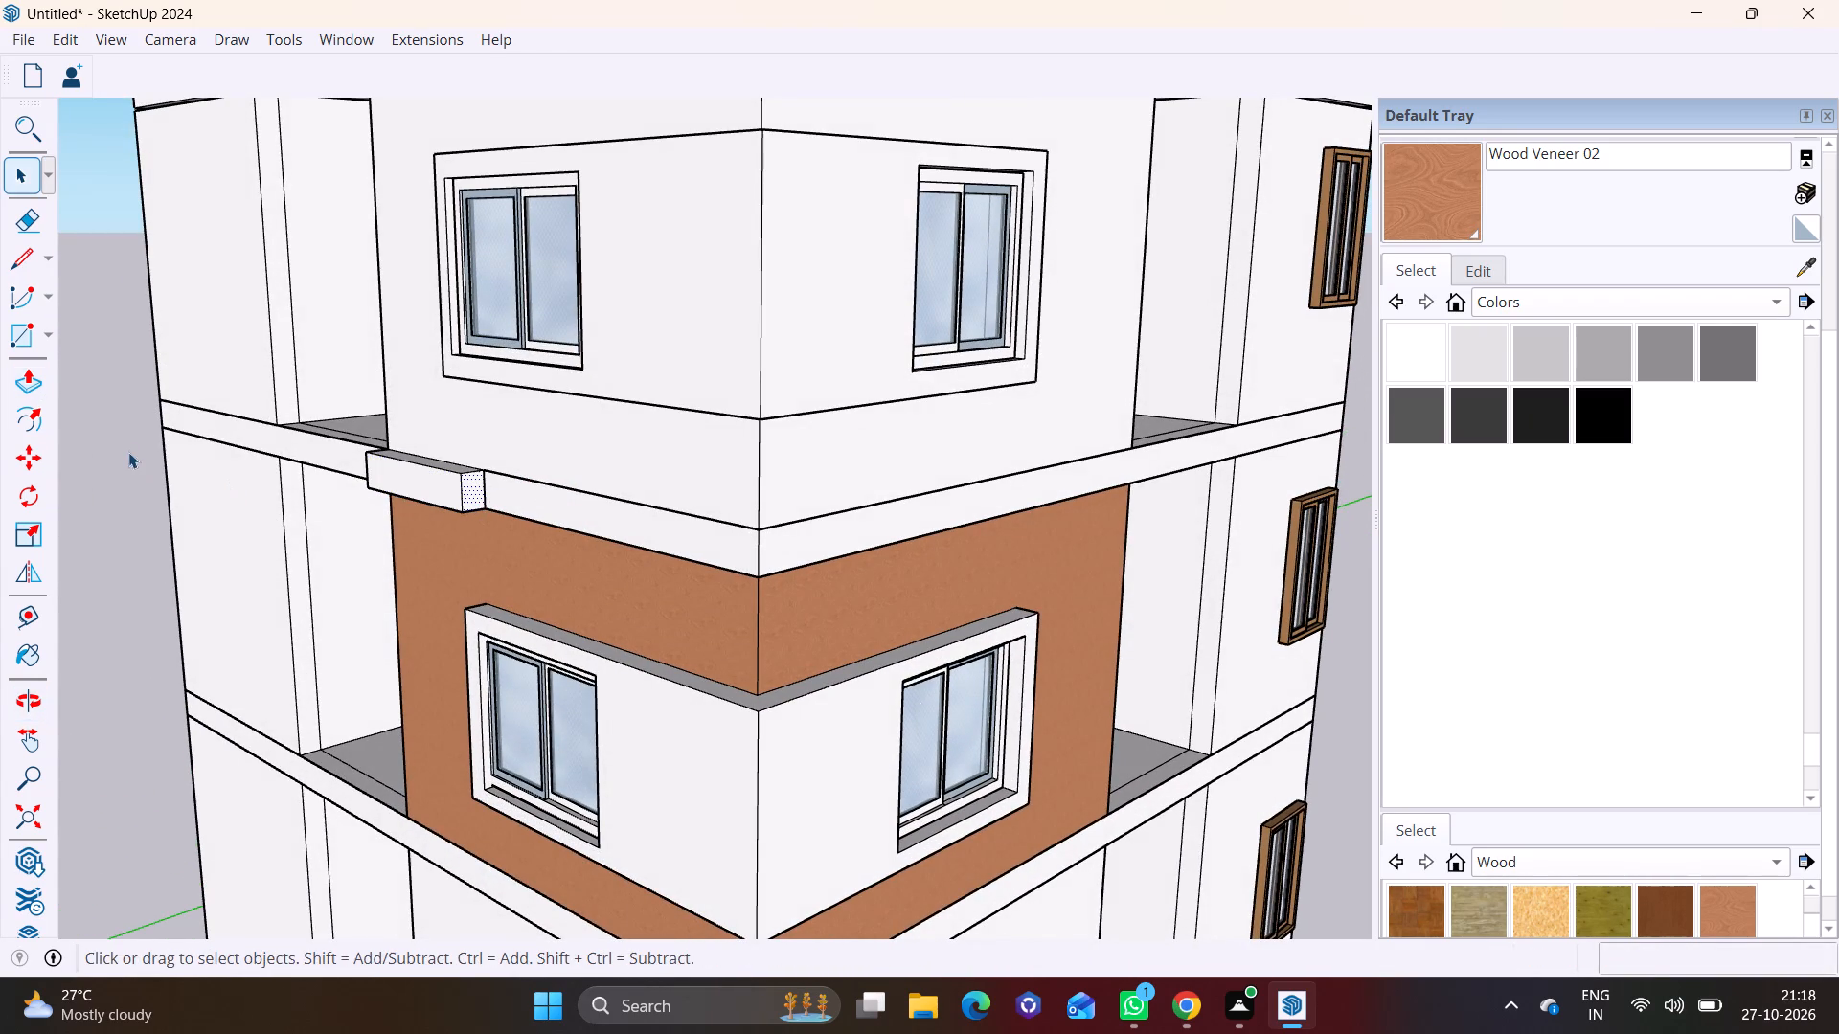
pyautogui.click(44, 381)
pyautogui.click(465, 492)
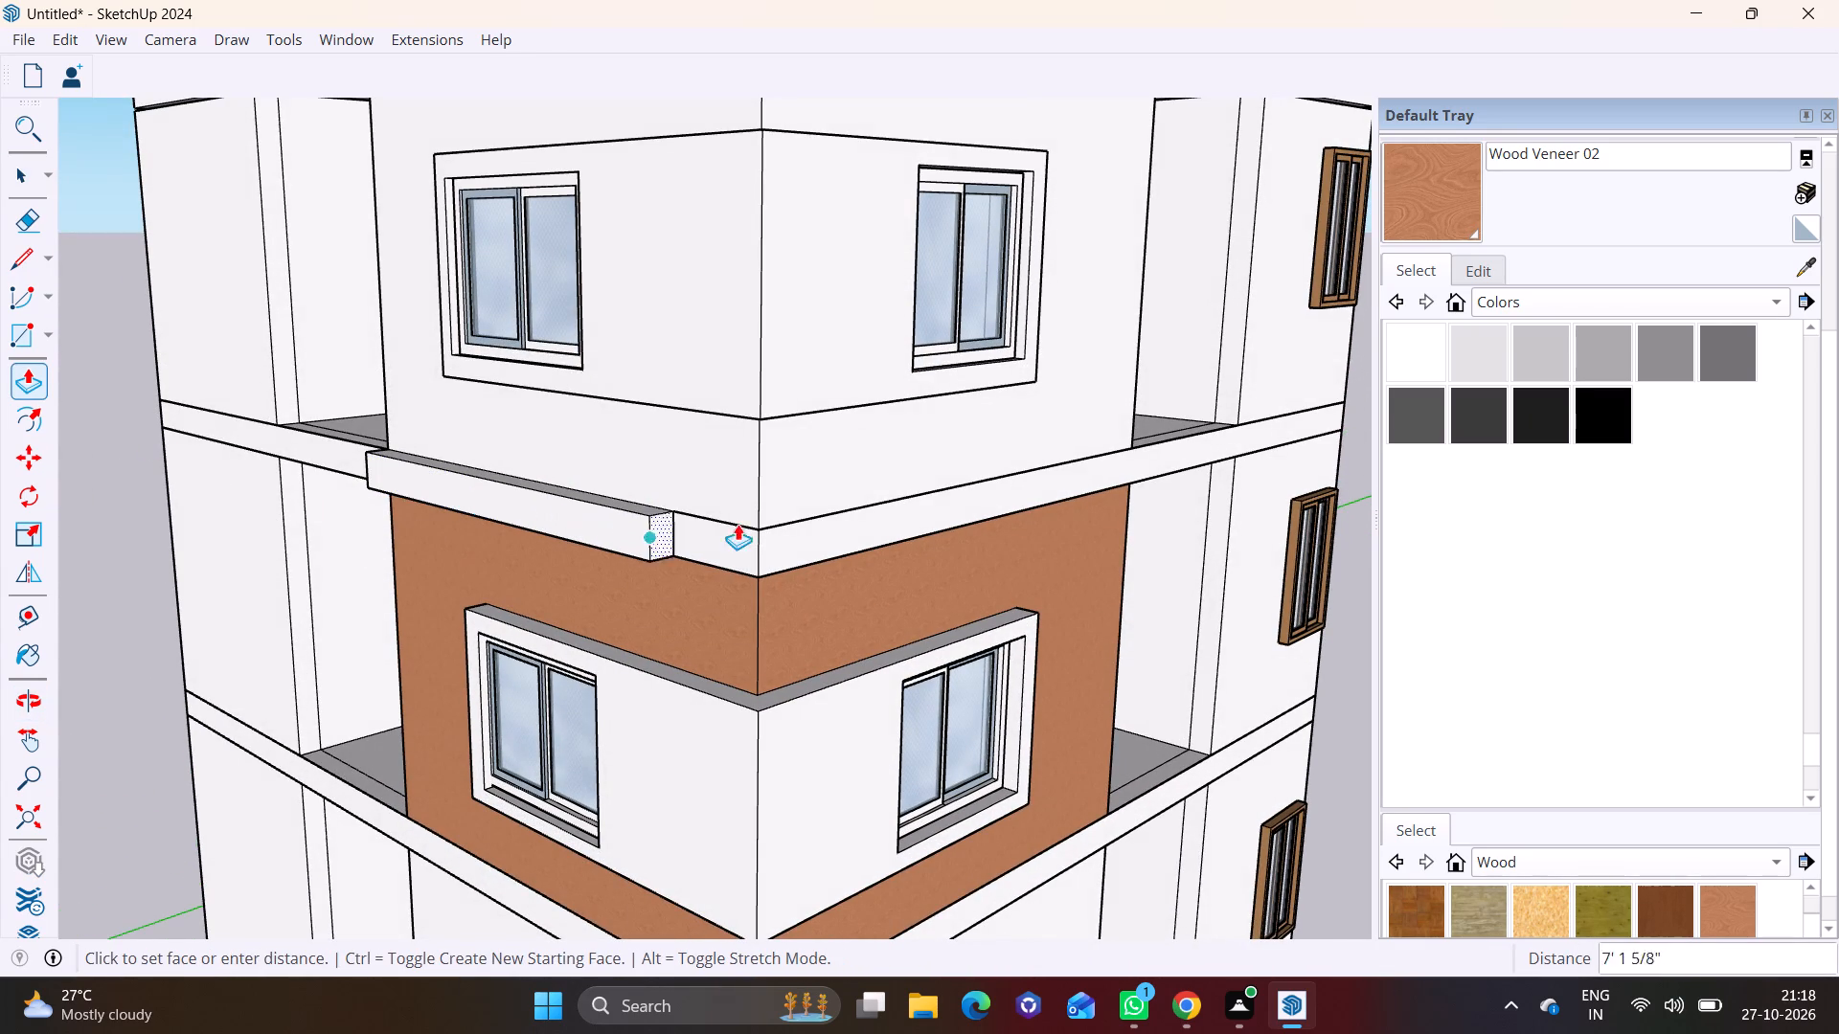
pyautogui.click(770, 530)
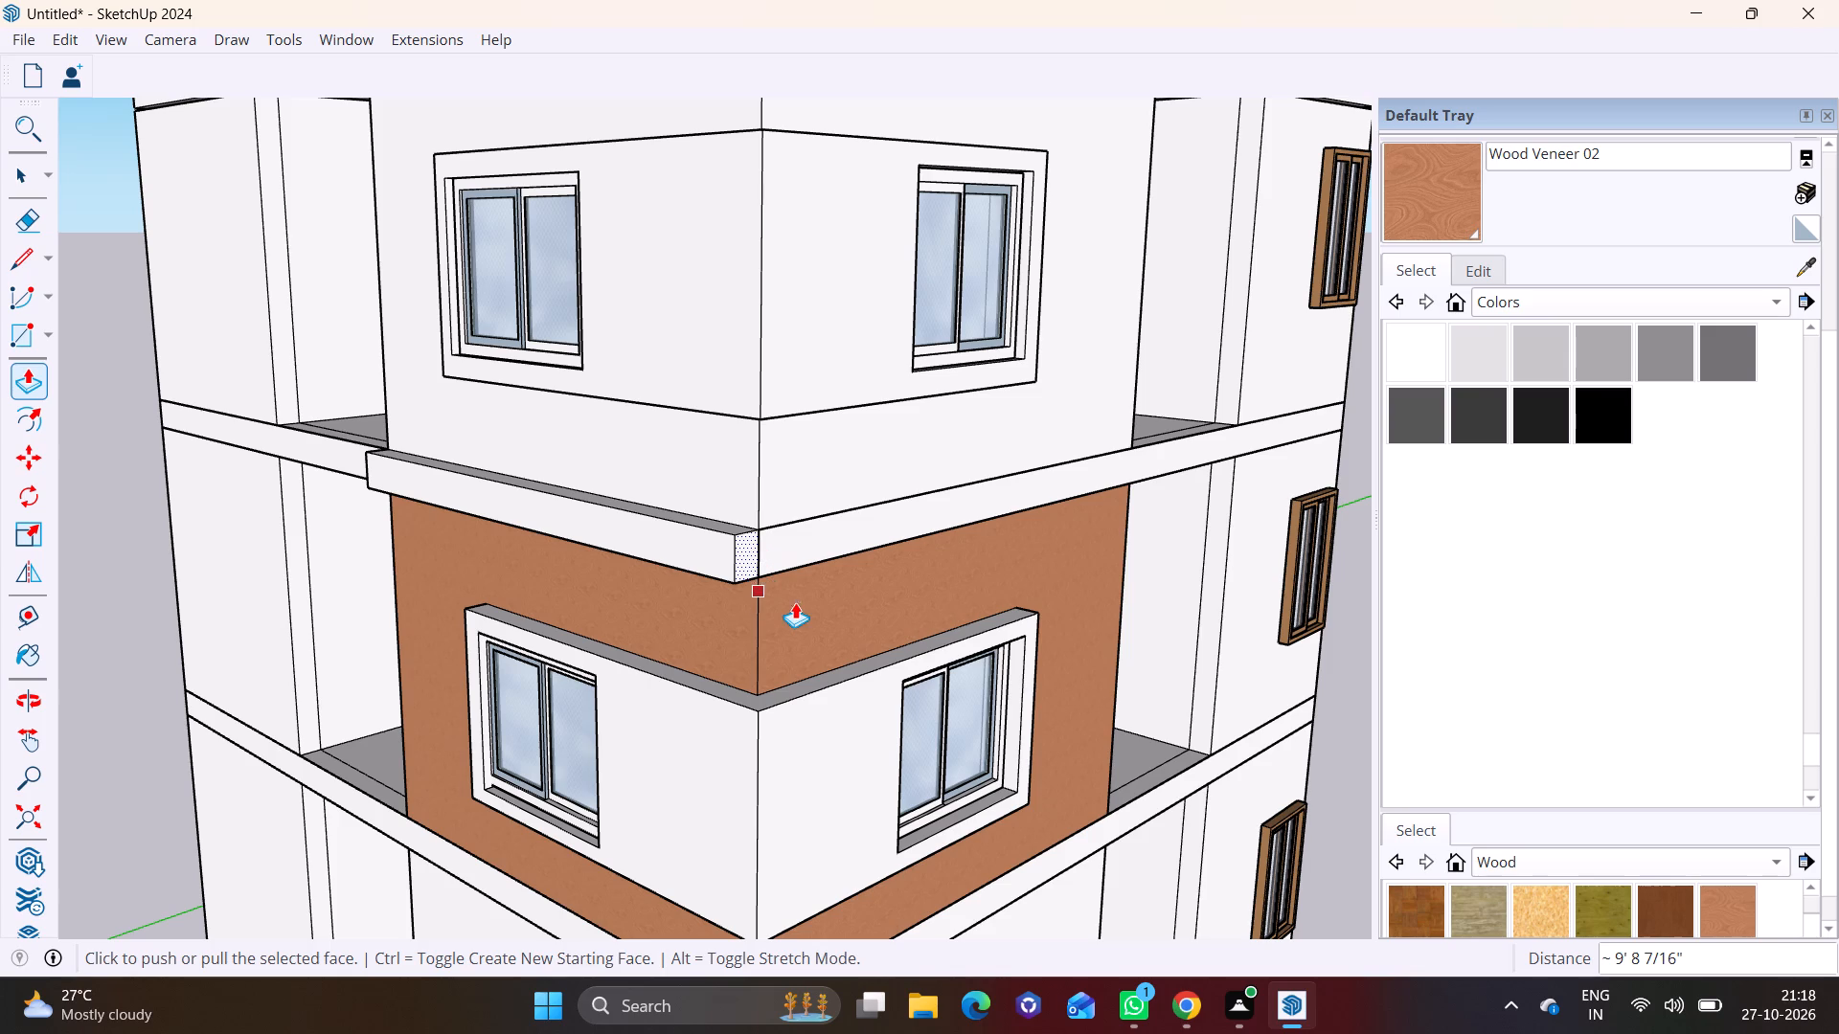
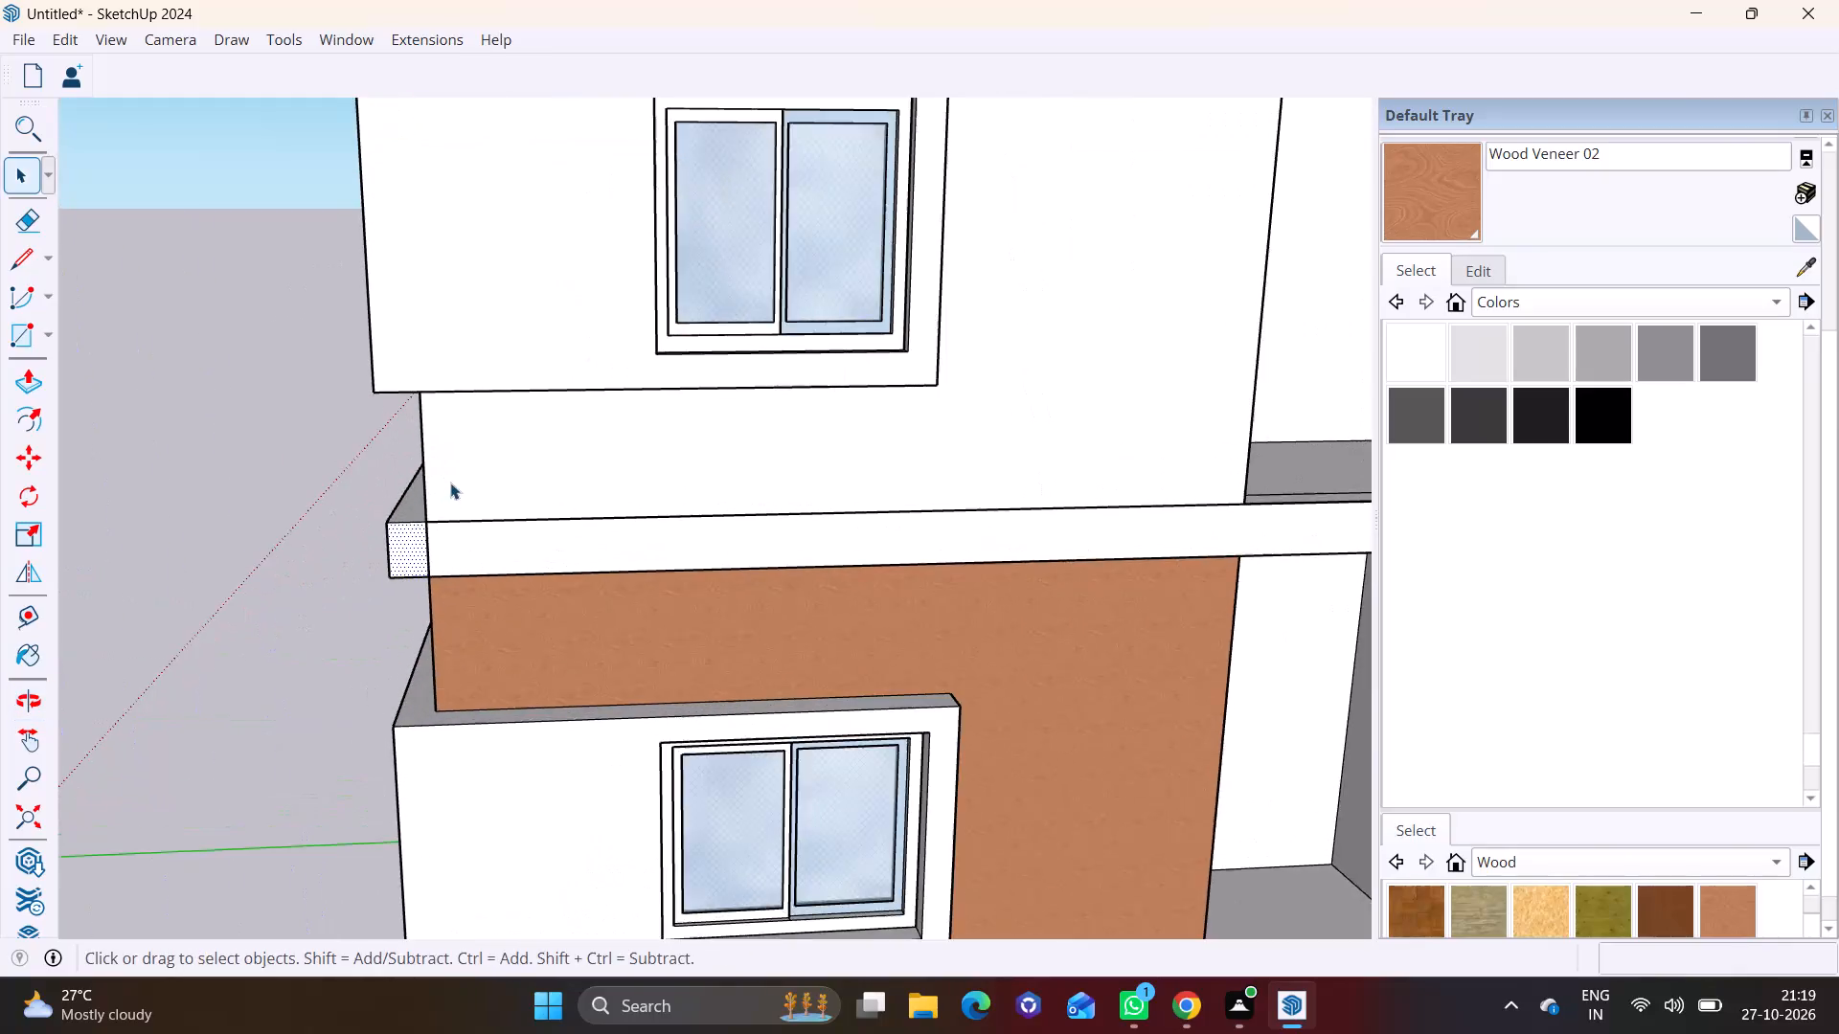
# Push/Pull the projecting band's end face about 8 9/16" past the building's corner.
pyautogui.moveTo(417, 544); pyautogui.dragTo(228, 553, button='middle')
pyautogui.click(29, 387)
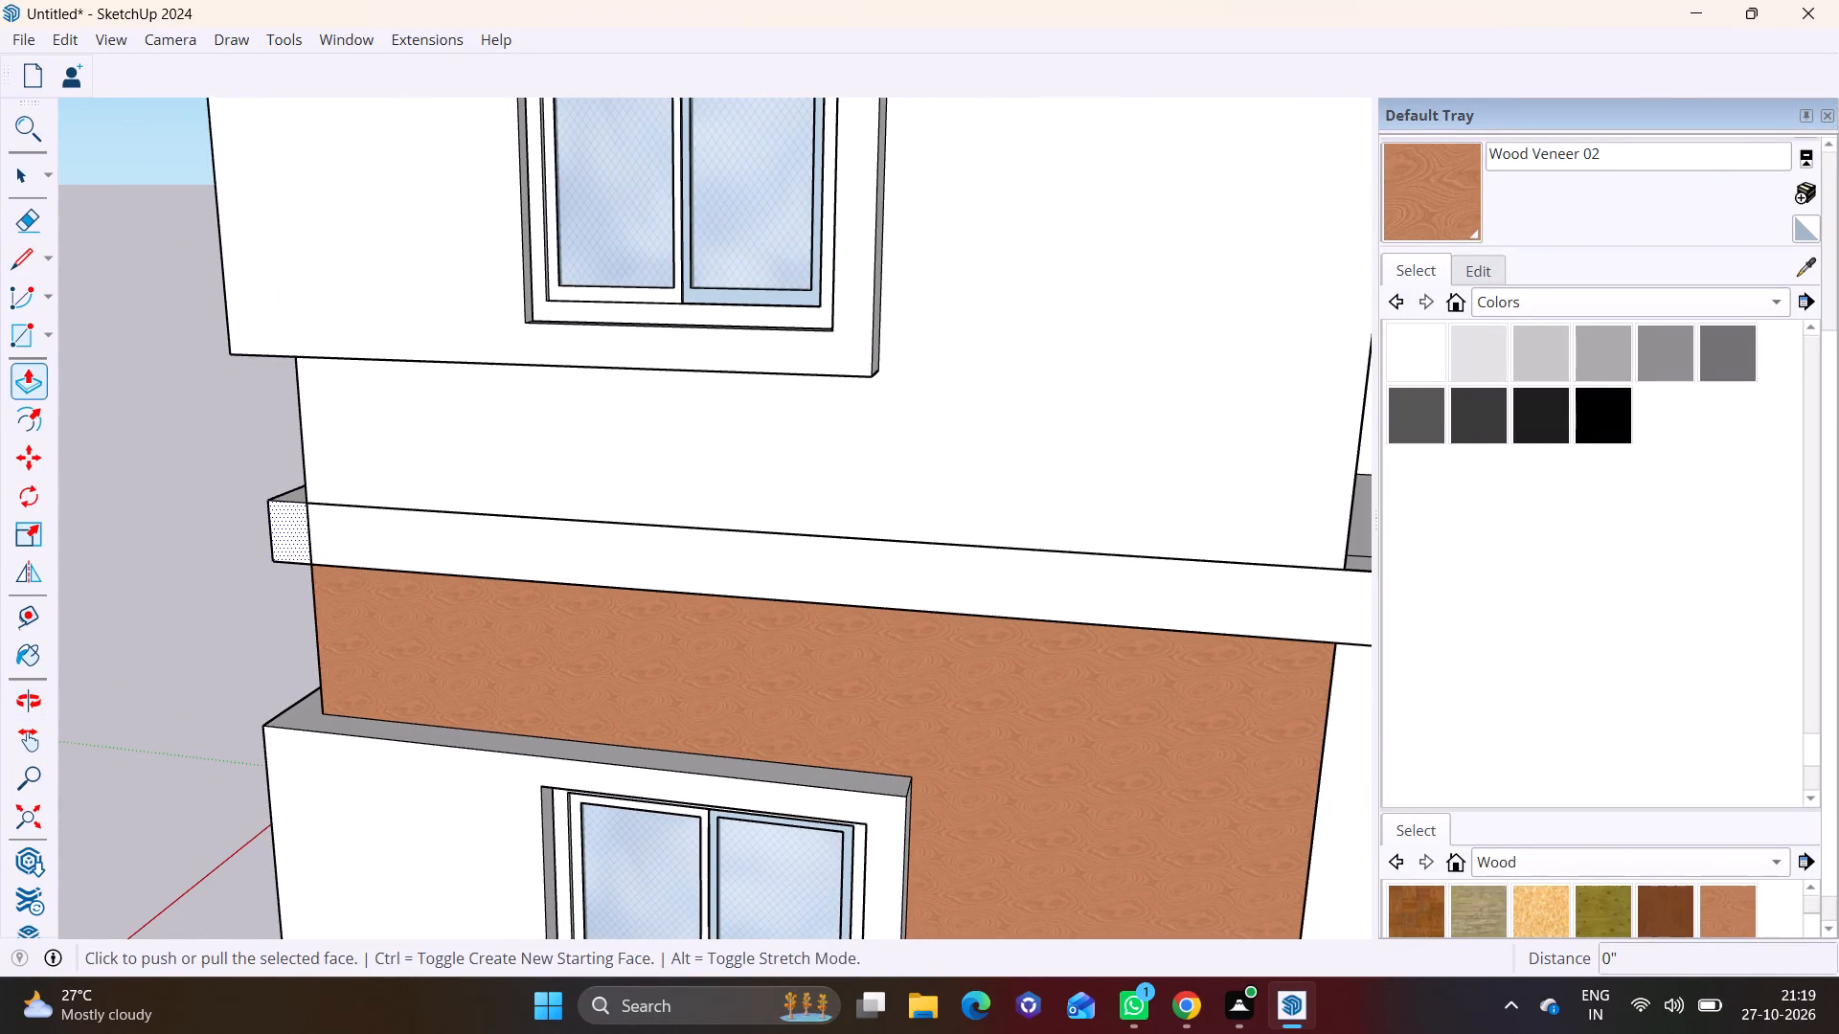
pyautogui.click(274, 520)
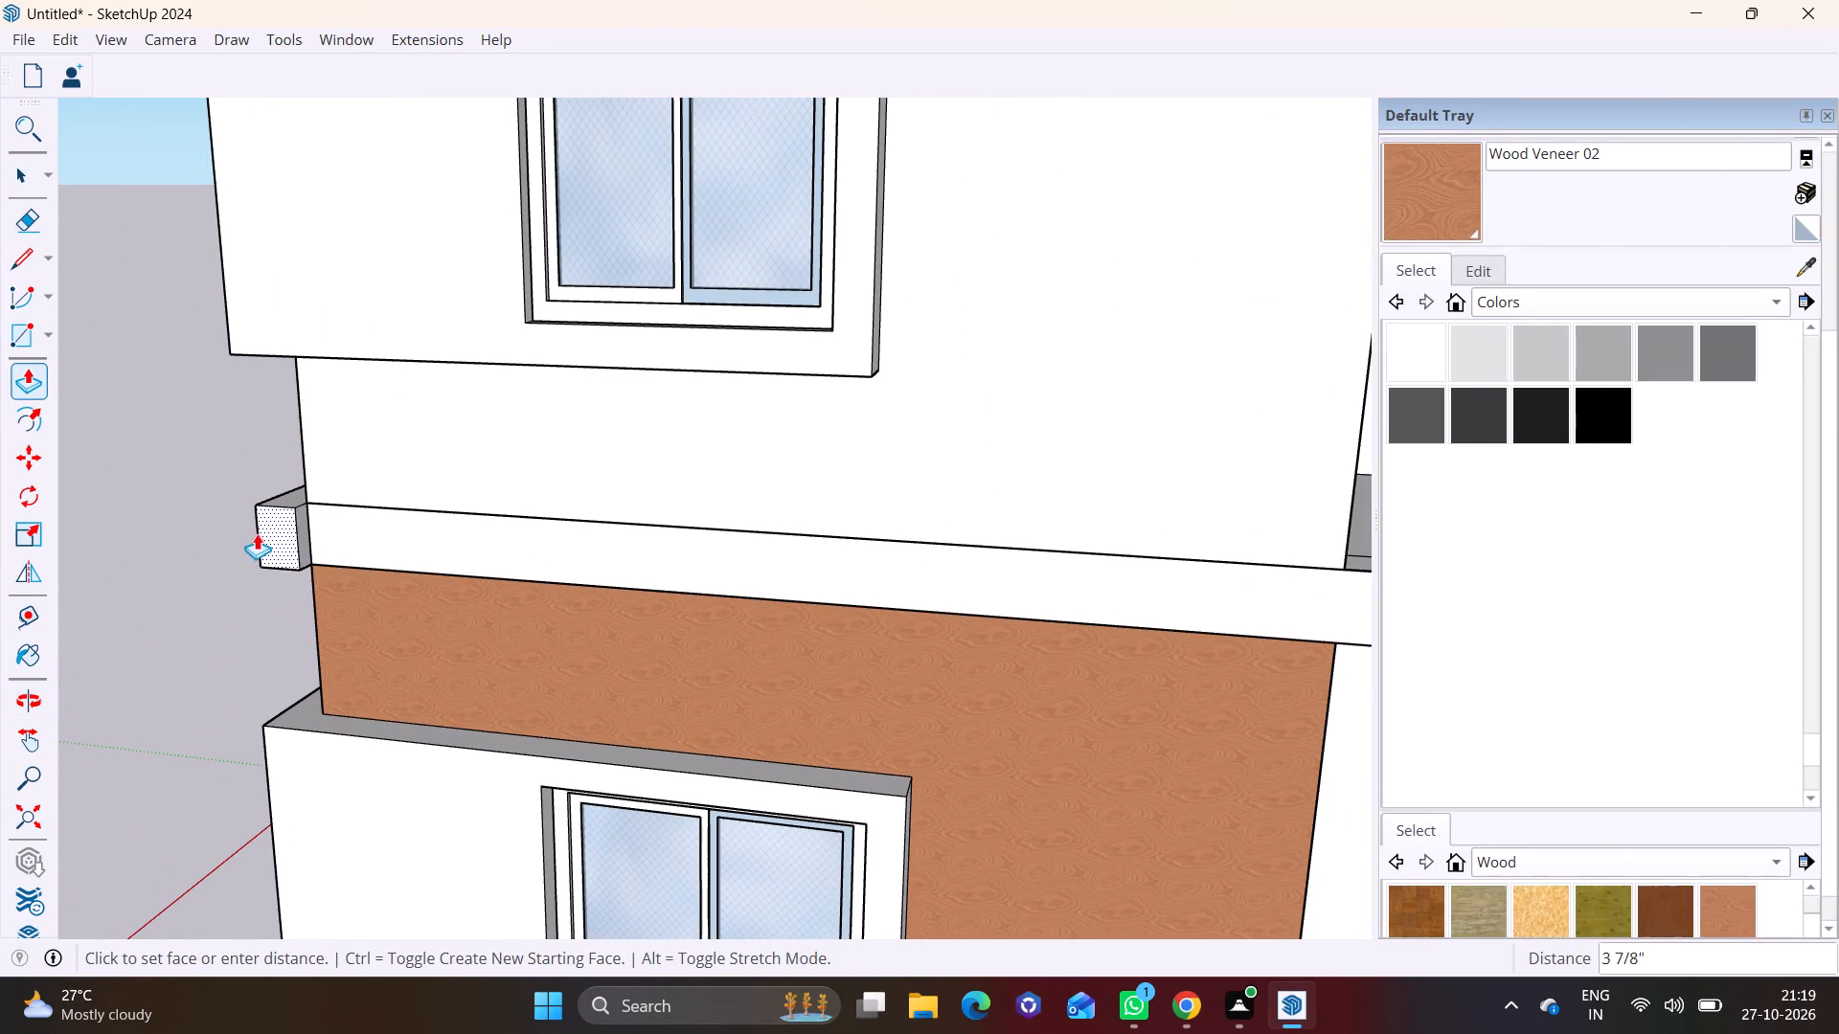
pyautogui.click(243, 538)
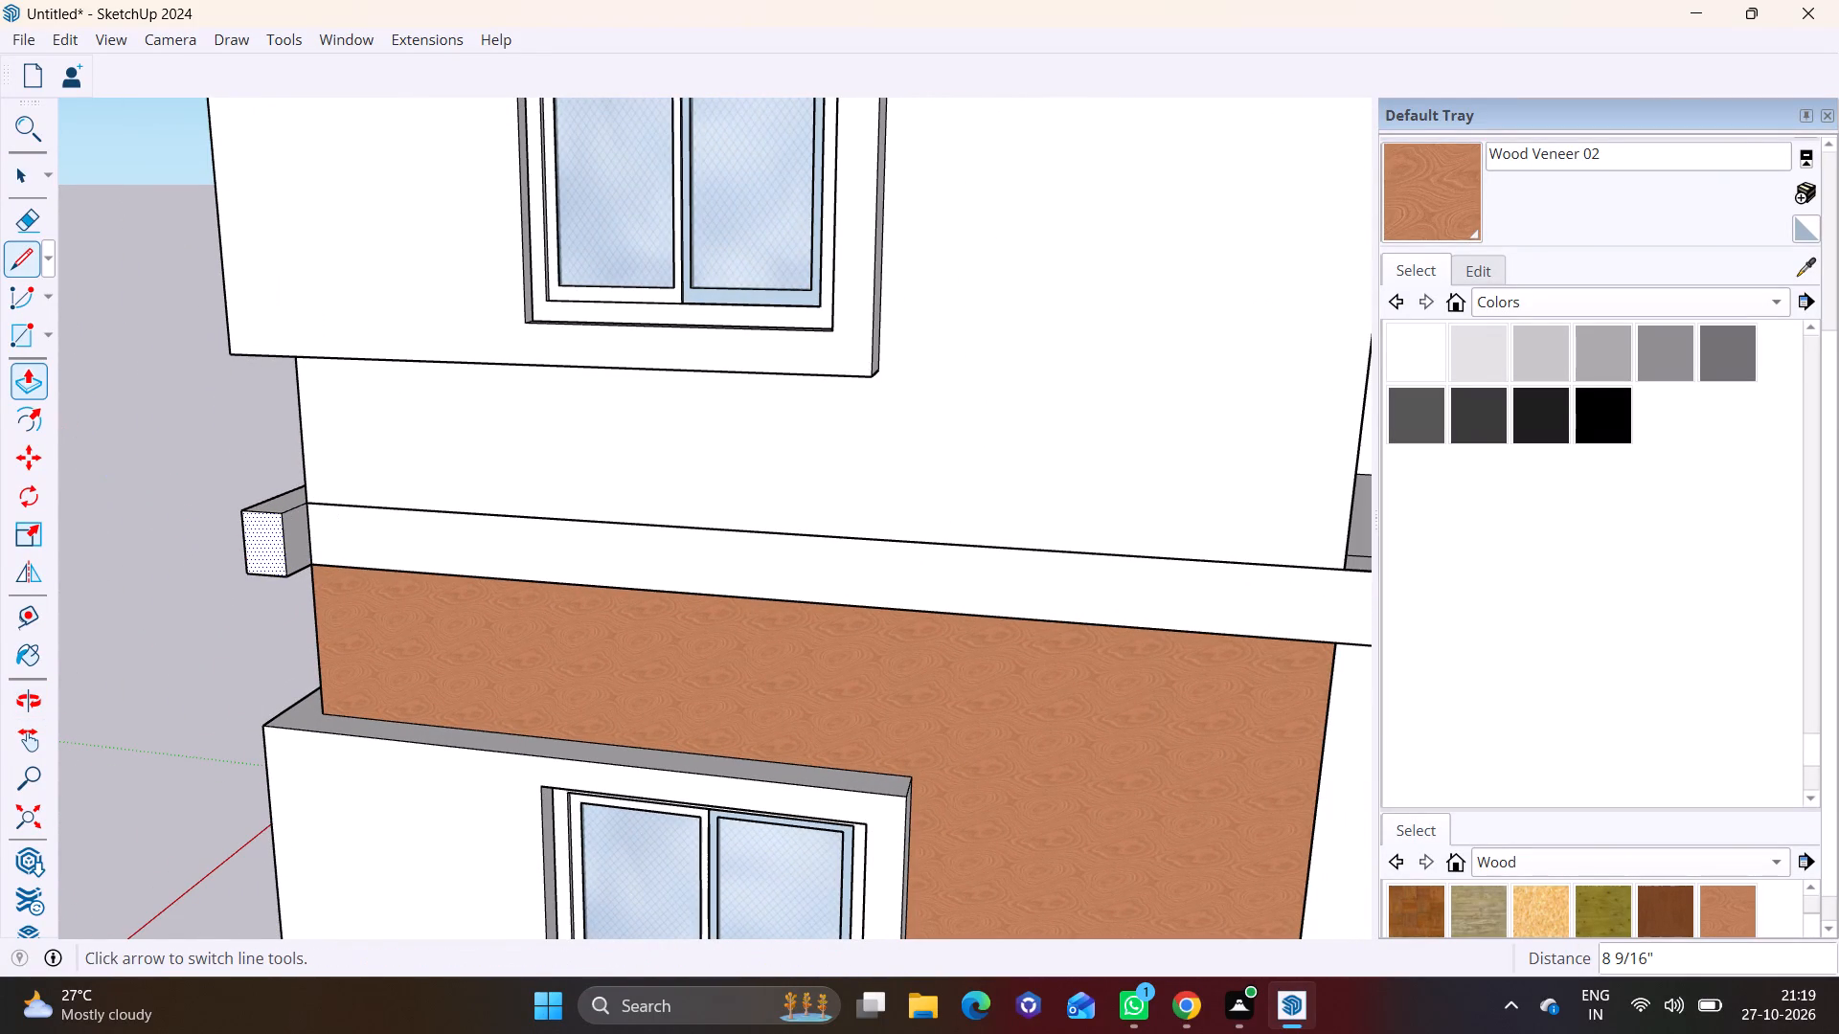
# Draw a rectangle about 8 9/16" by 1' on the side of the band's corner extension that faces along the adjoining facade.
pyautogui.click(43, 338)
pyautogui.click(63, 365)
pyautogui.moveTo(291, 470); pyautogui.dragTo(161, 526, button='middle')
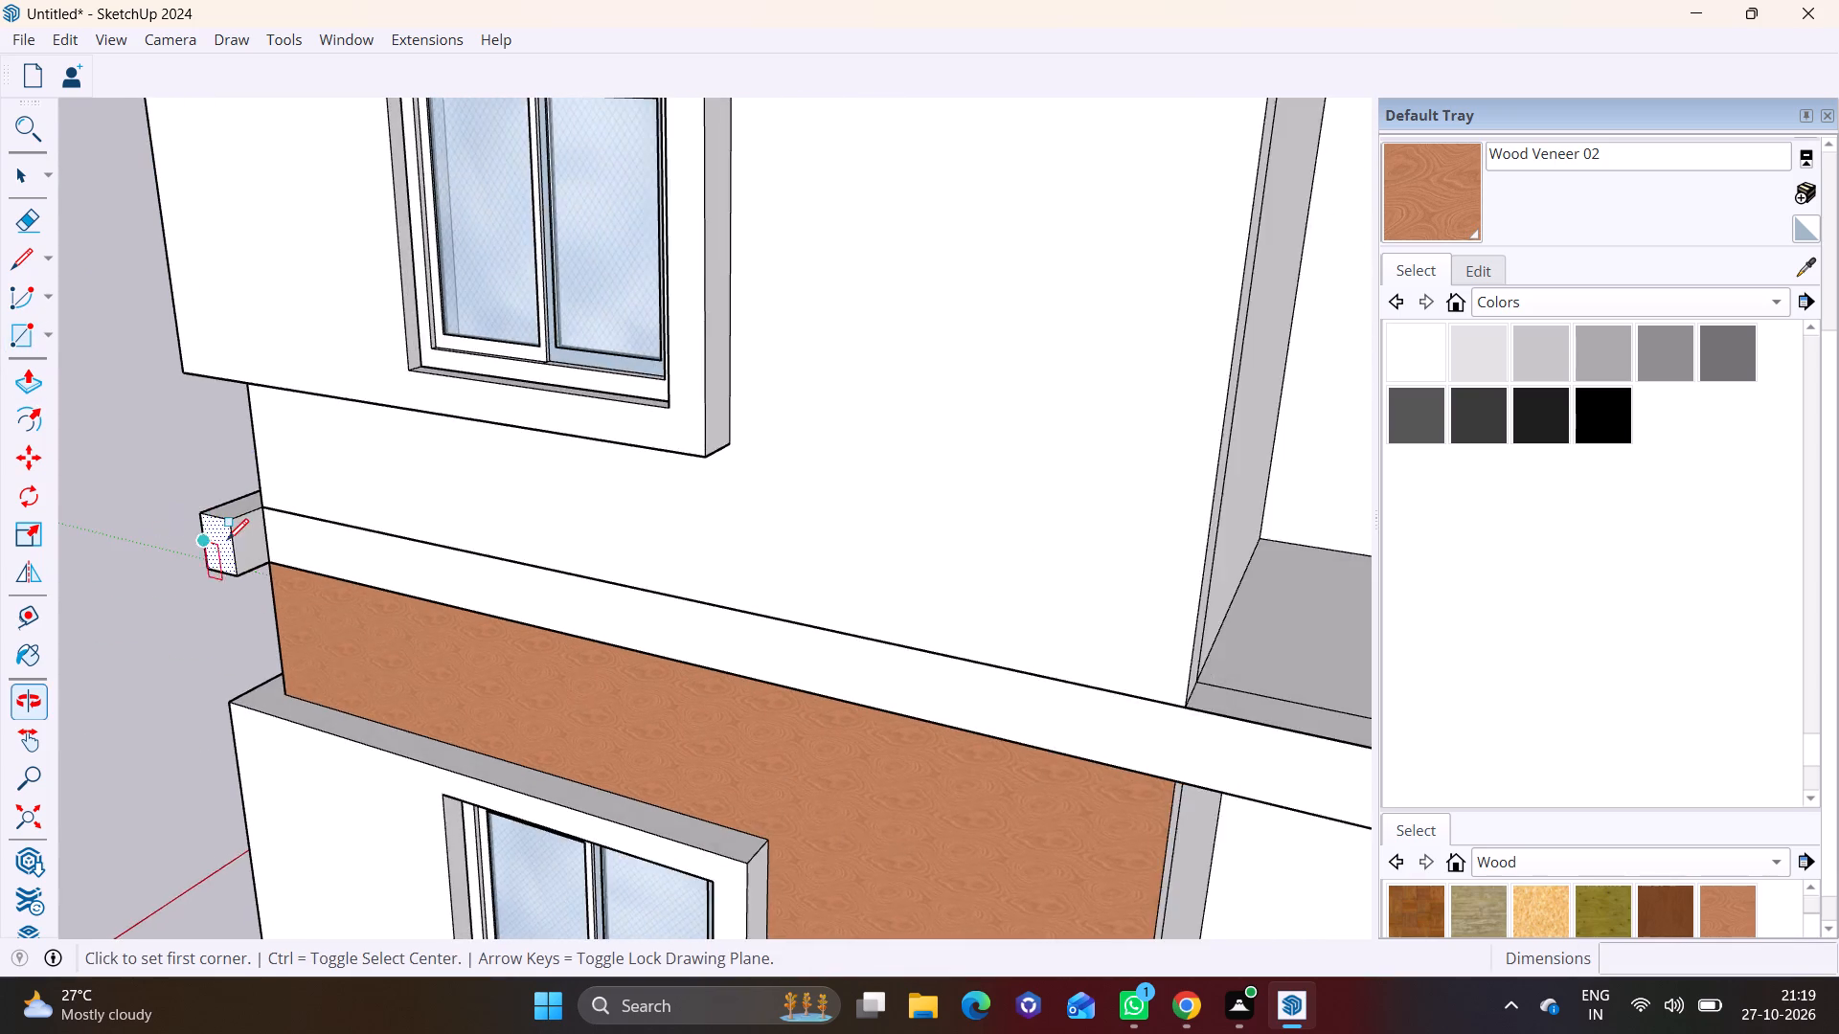
pyautogui.scroll(6, 227, 540)
pyautogui.click(227, 511)
pyautogui.click(296, 585)
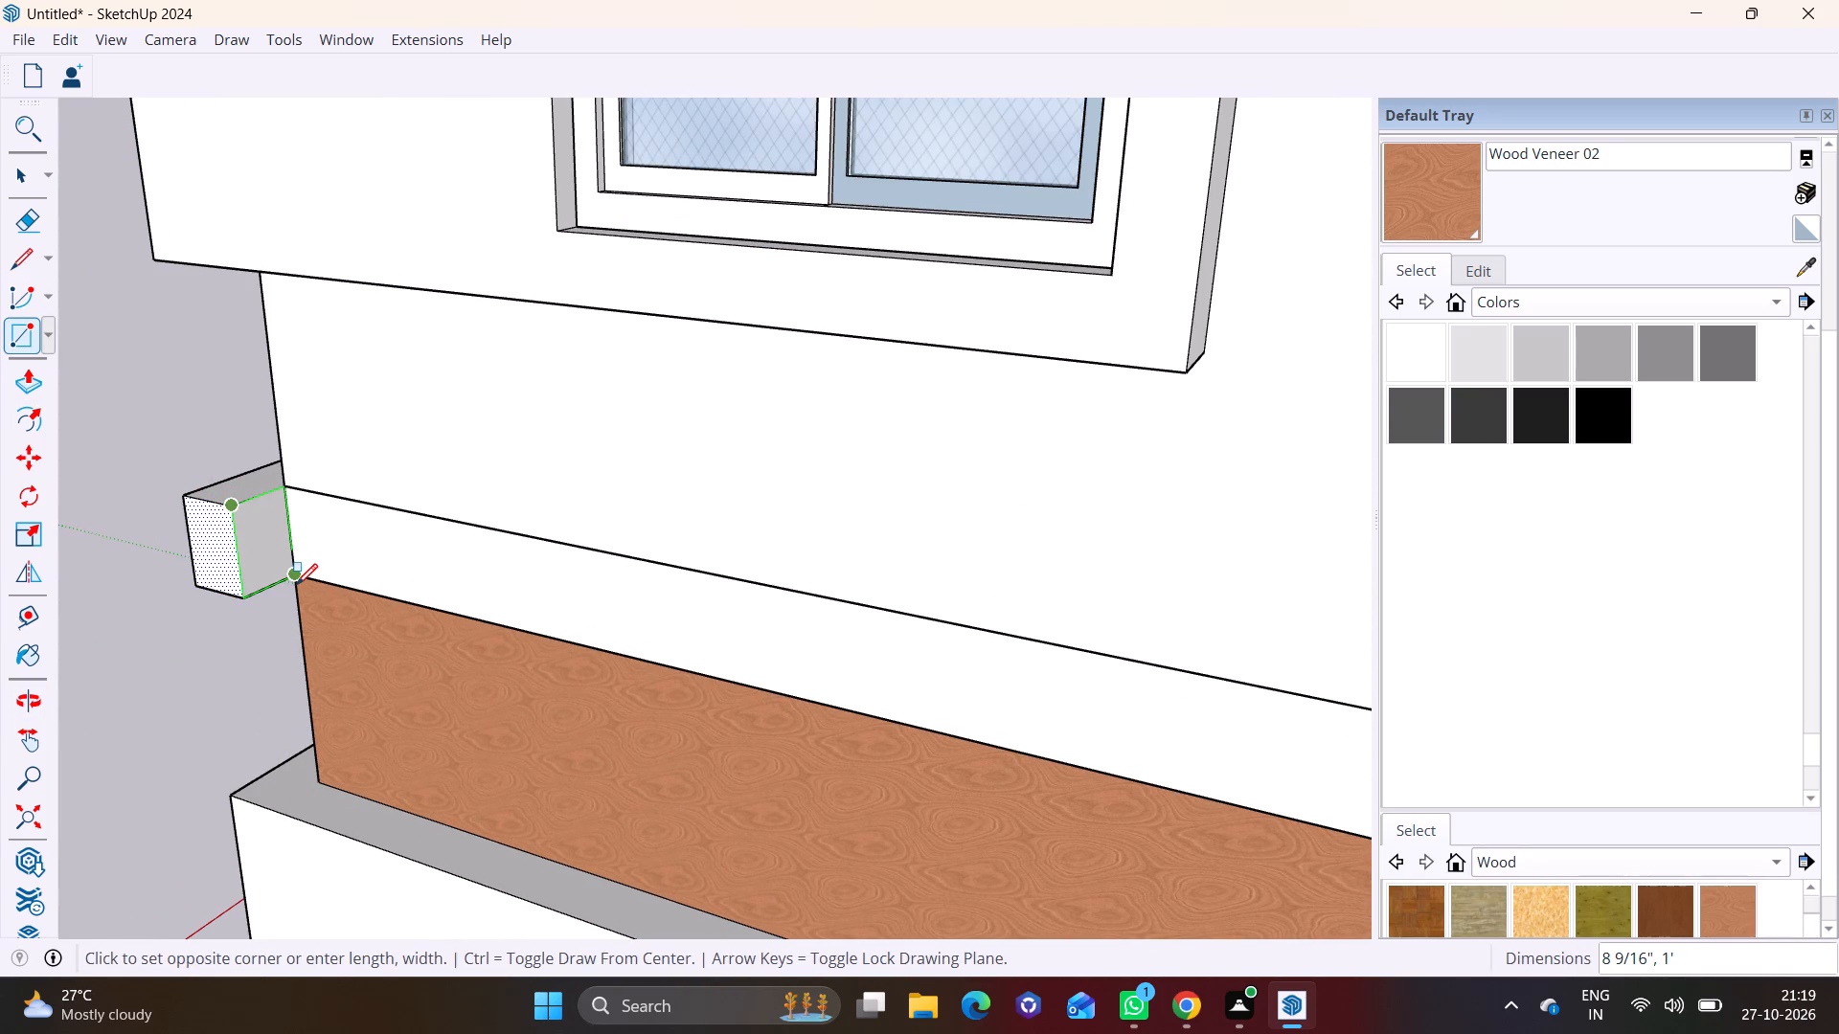
# Push/Pull the corner rectangle about 14' 11 3/16" along the slab edge to the far end of the wood panel.
pyautogui.press('space')
pyautogui.click(273, 560)
pyautogui.click(38, 371)
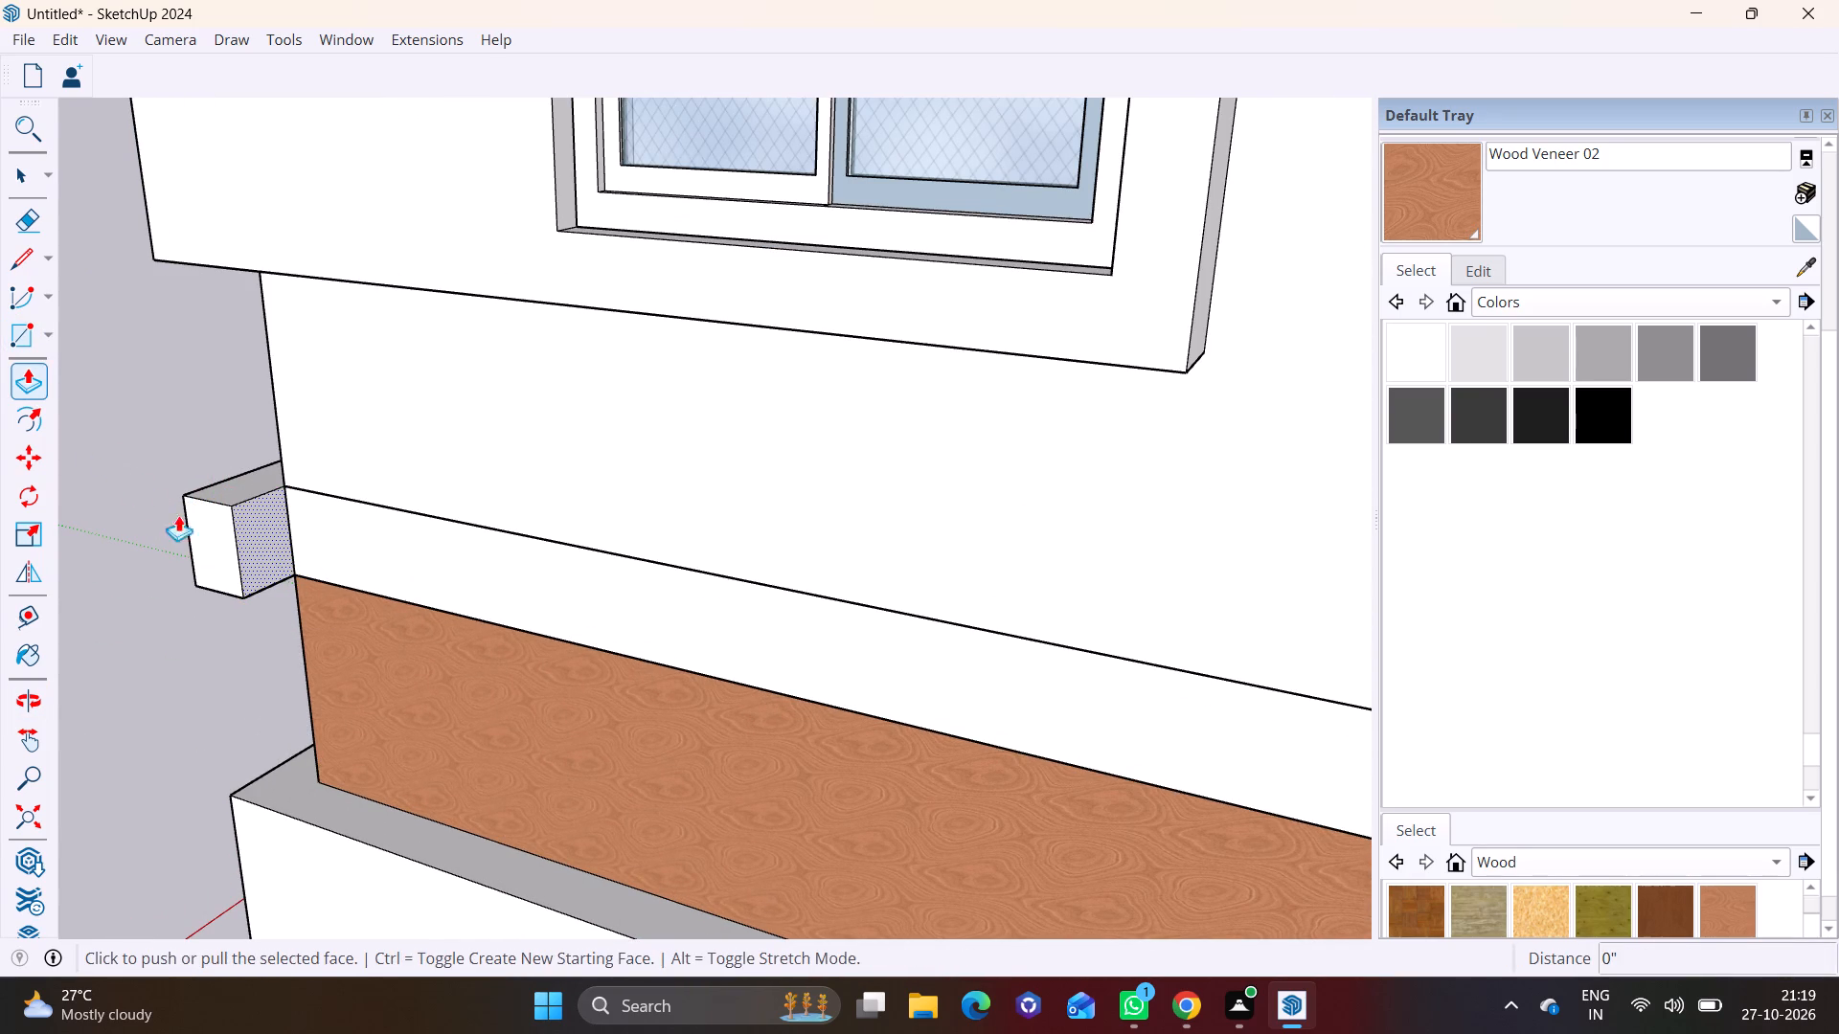
pyautogui.click(253, 548)
pyautogui.scroll(-1, 532, 520)
pyautogui.click(298, 530)
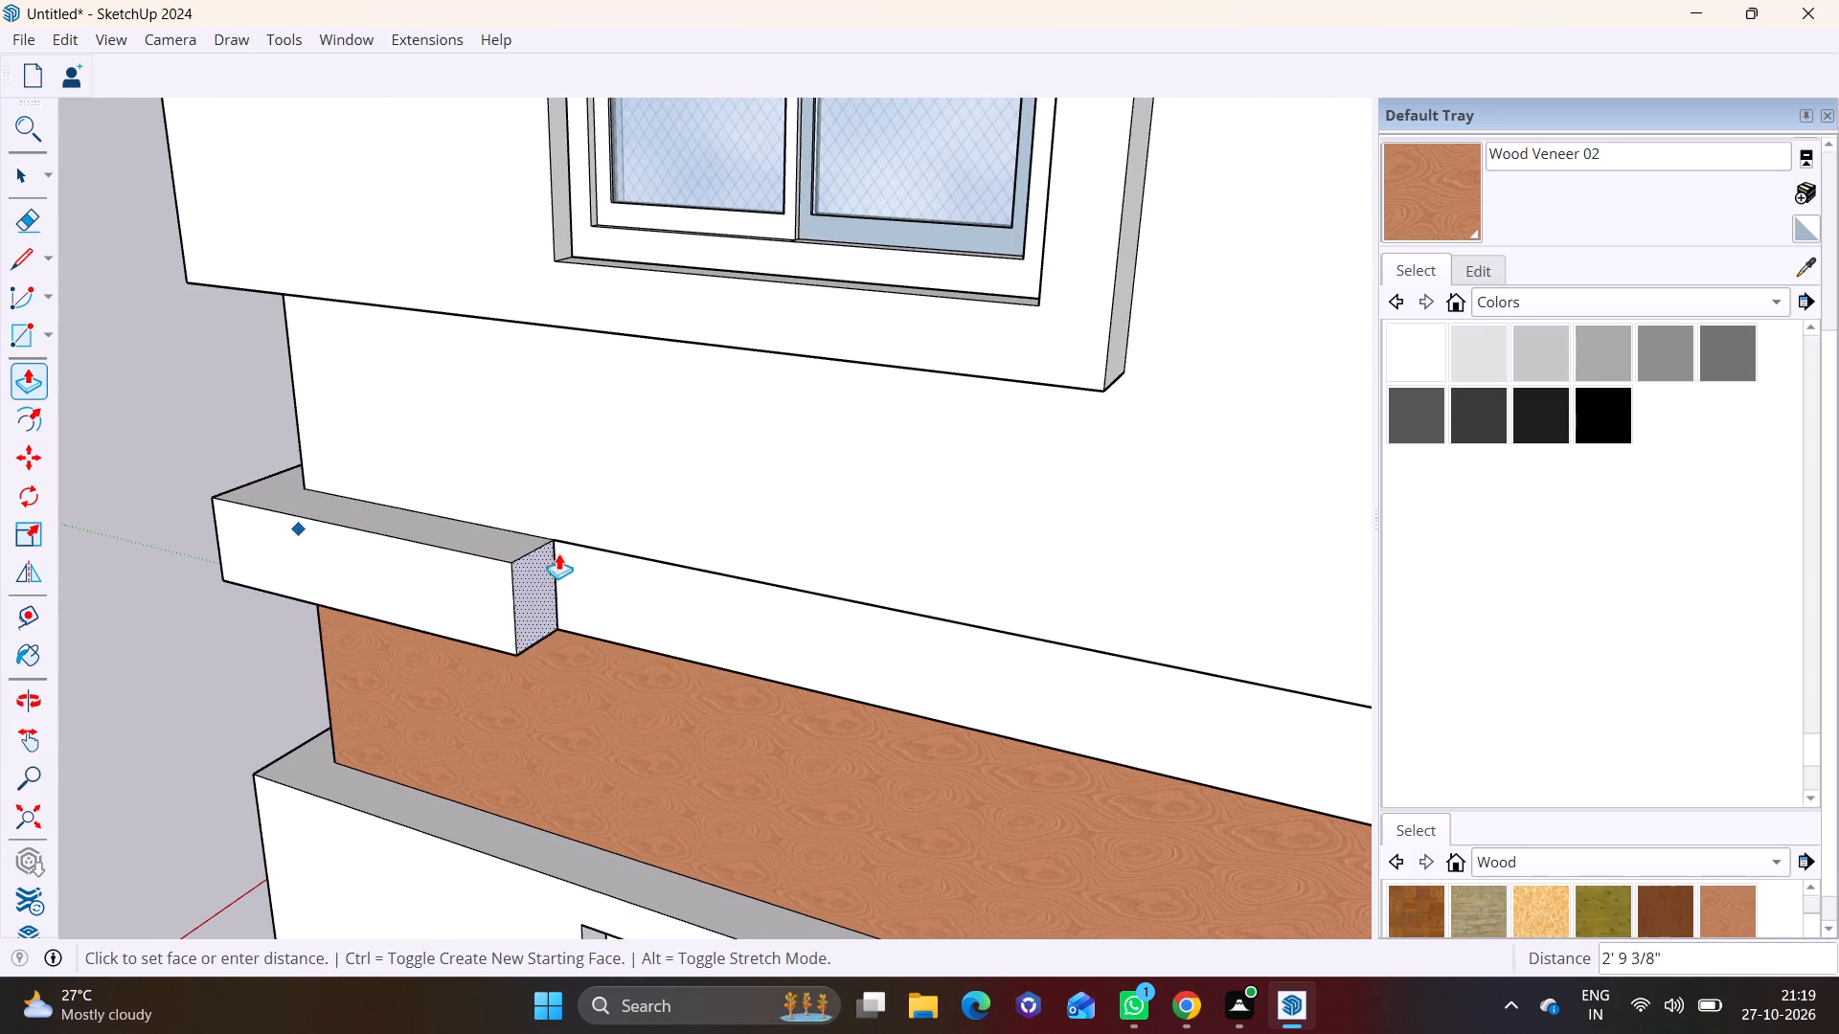
pyautogui.scroll(-7, 559, 553)
pyautogui.moveTo(872, 630); pyautogui.dragTo(881, 483, button='middle')
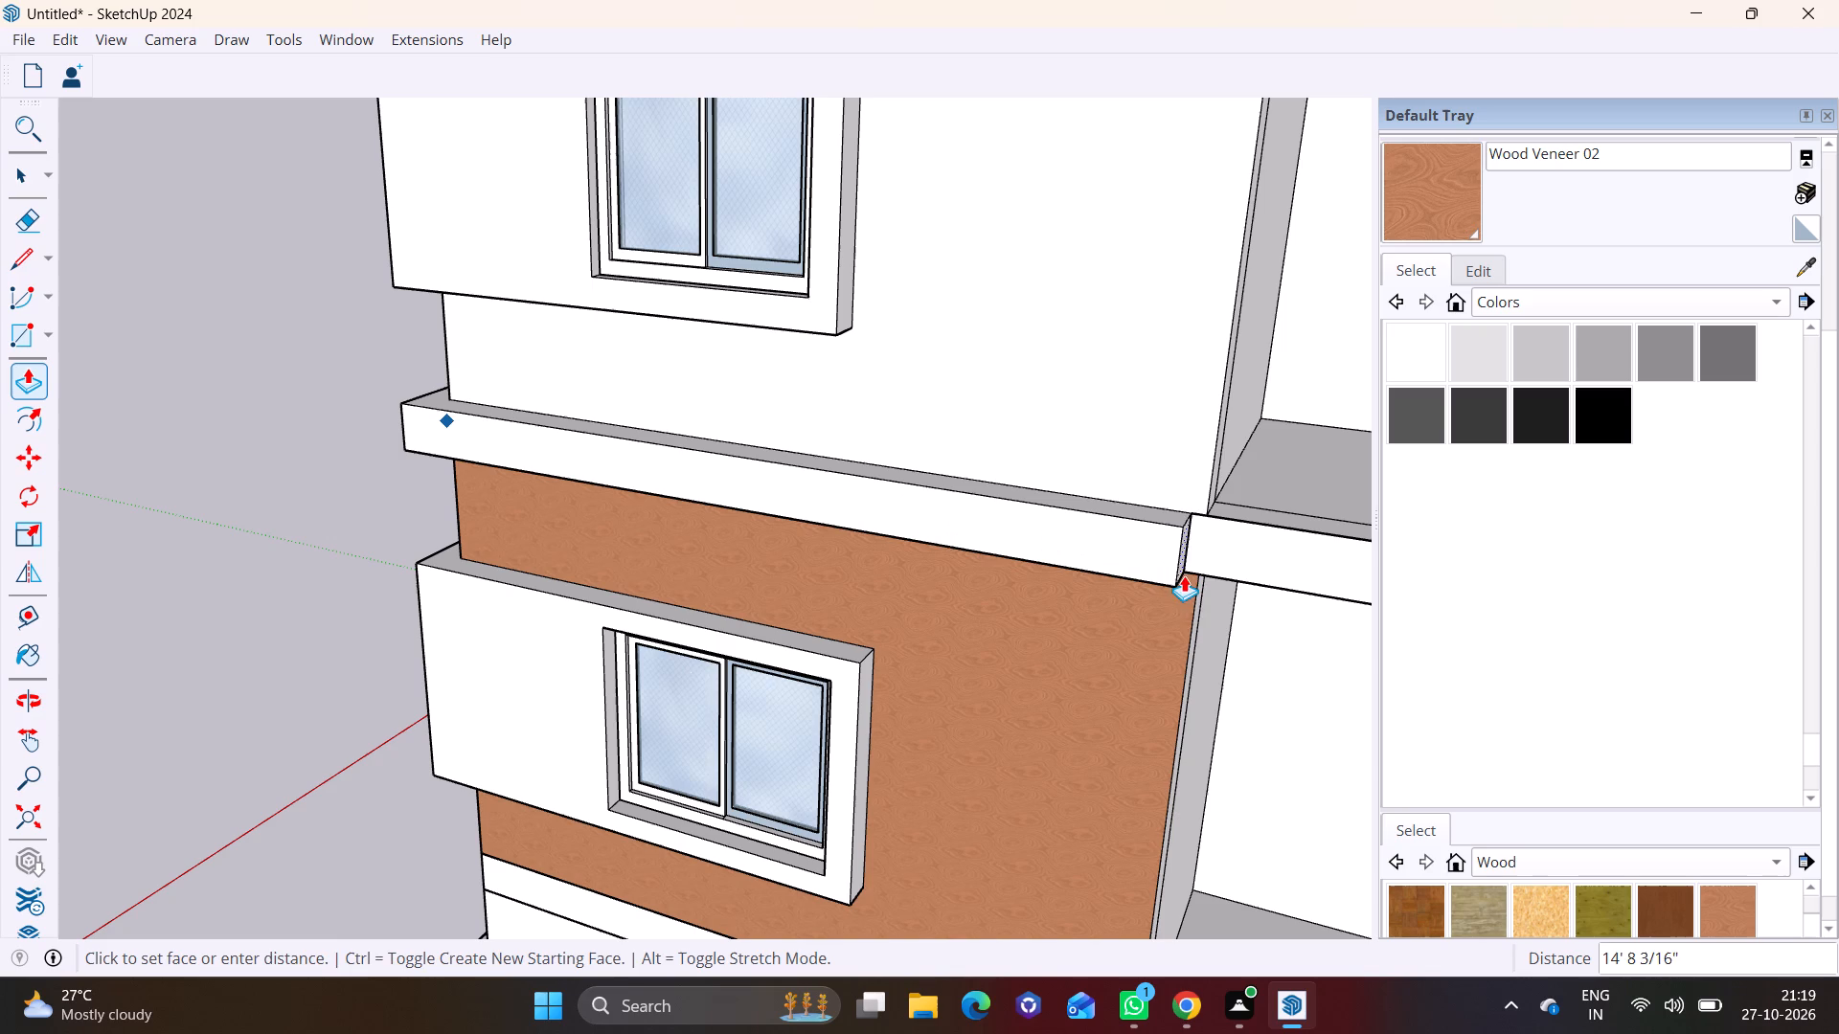
pyautogui.click(1195, 601)
# Draw an 8 9/16" line across the underside of the new band near its far end, marking off a small end face.
pyautogui.moveTo(1150, 639); pyautogui.dragTo(1214, 382, button='middle')
pyautogui.scroll(-3, 1214, 382)
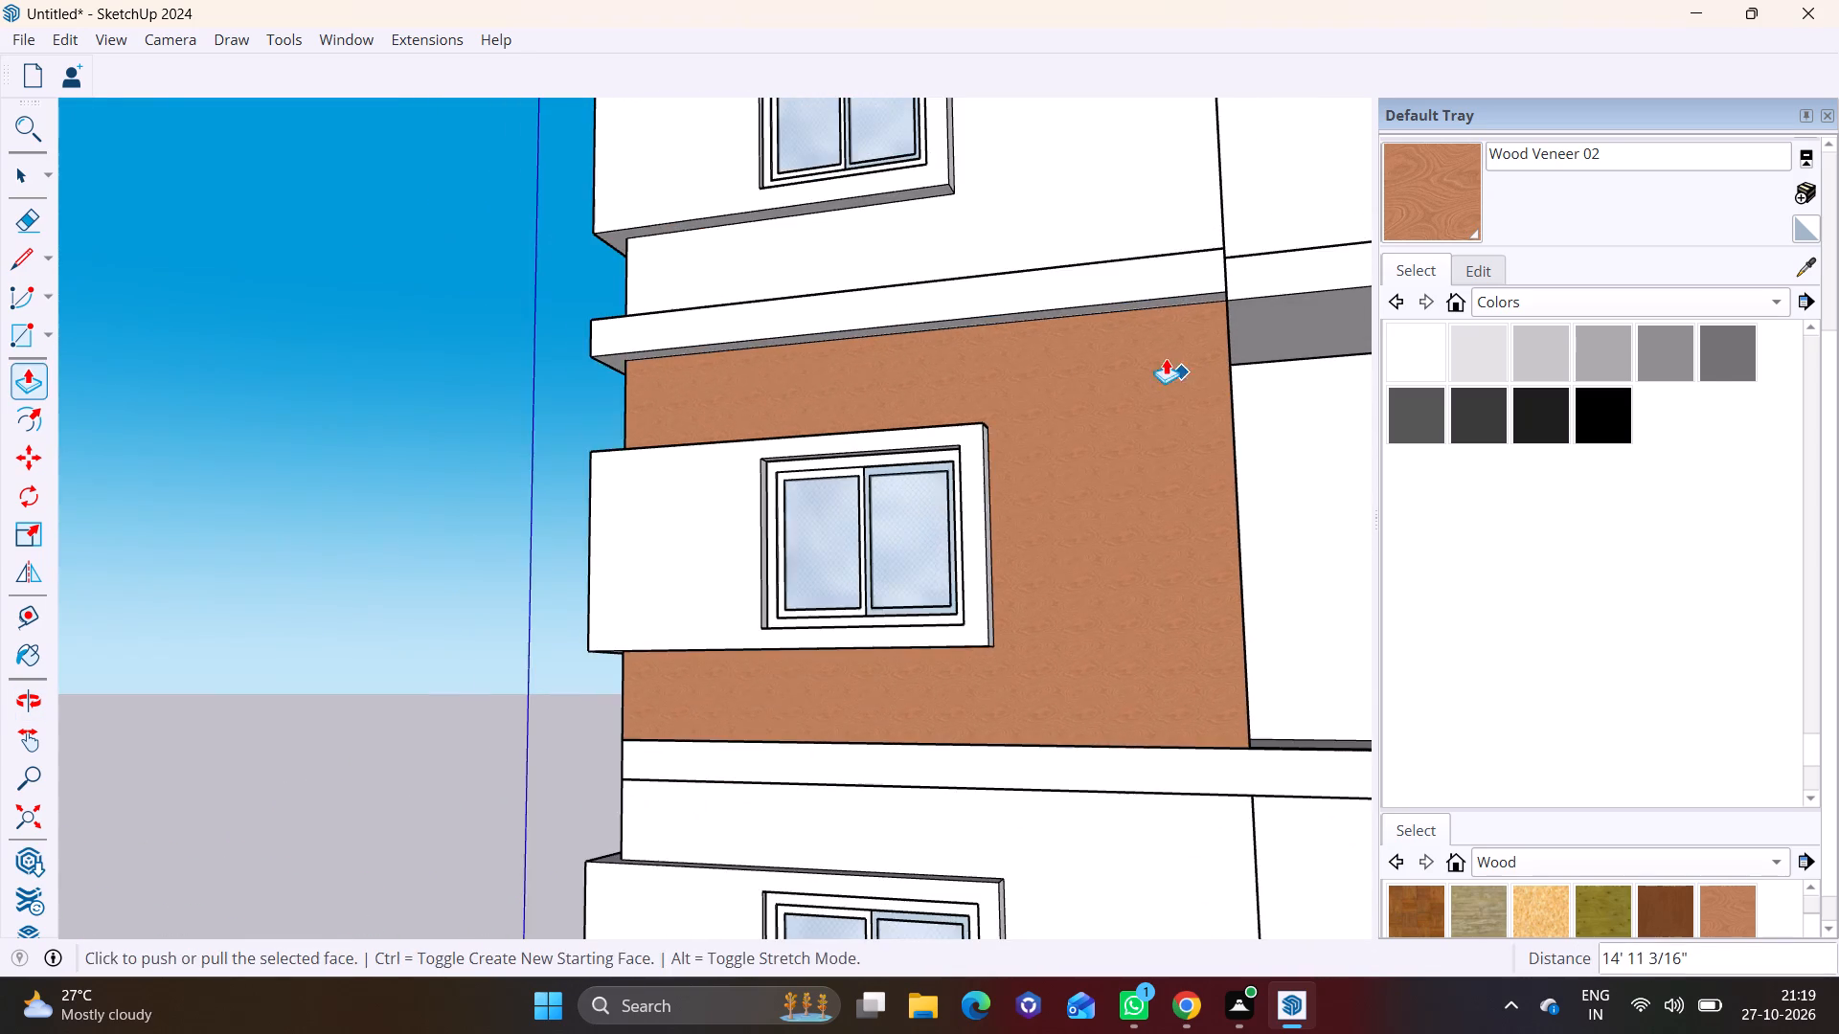
pyautogui.moveTo(1166, 357); pyautogui.dragTo(1170, 180, button='middle')
pyautogui.scroll(1, 1173, 220)
pyautogui.keyDown('shift'); pyautogui.moveTo(1169, 175); pyautogui.dragTo(974, 496, button='middle'); pyautogui.keyUp('shift')
pyautogui.moveTo(955, 498); pyautogui.dragTo(962, 398, button='middle')
pyautogui.scroll(3, 956, 421)
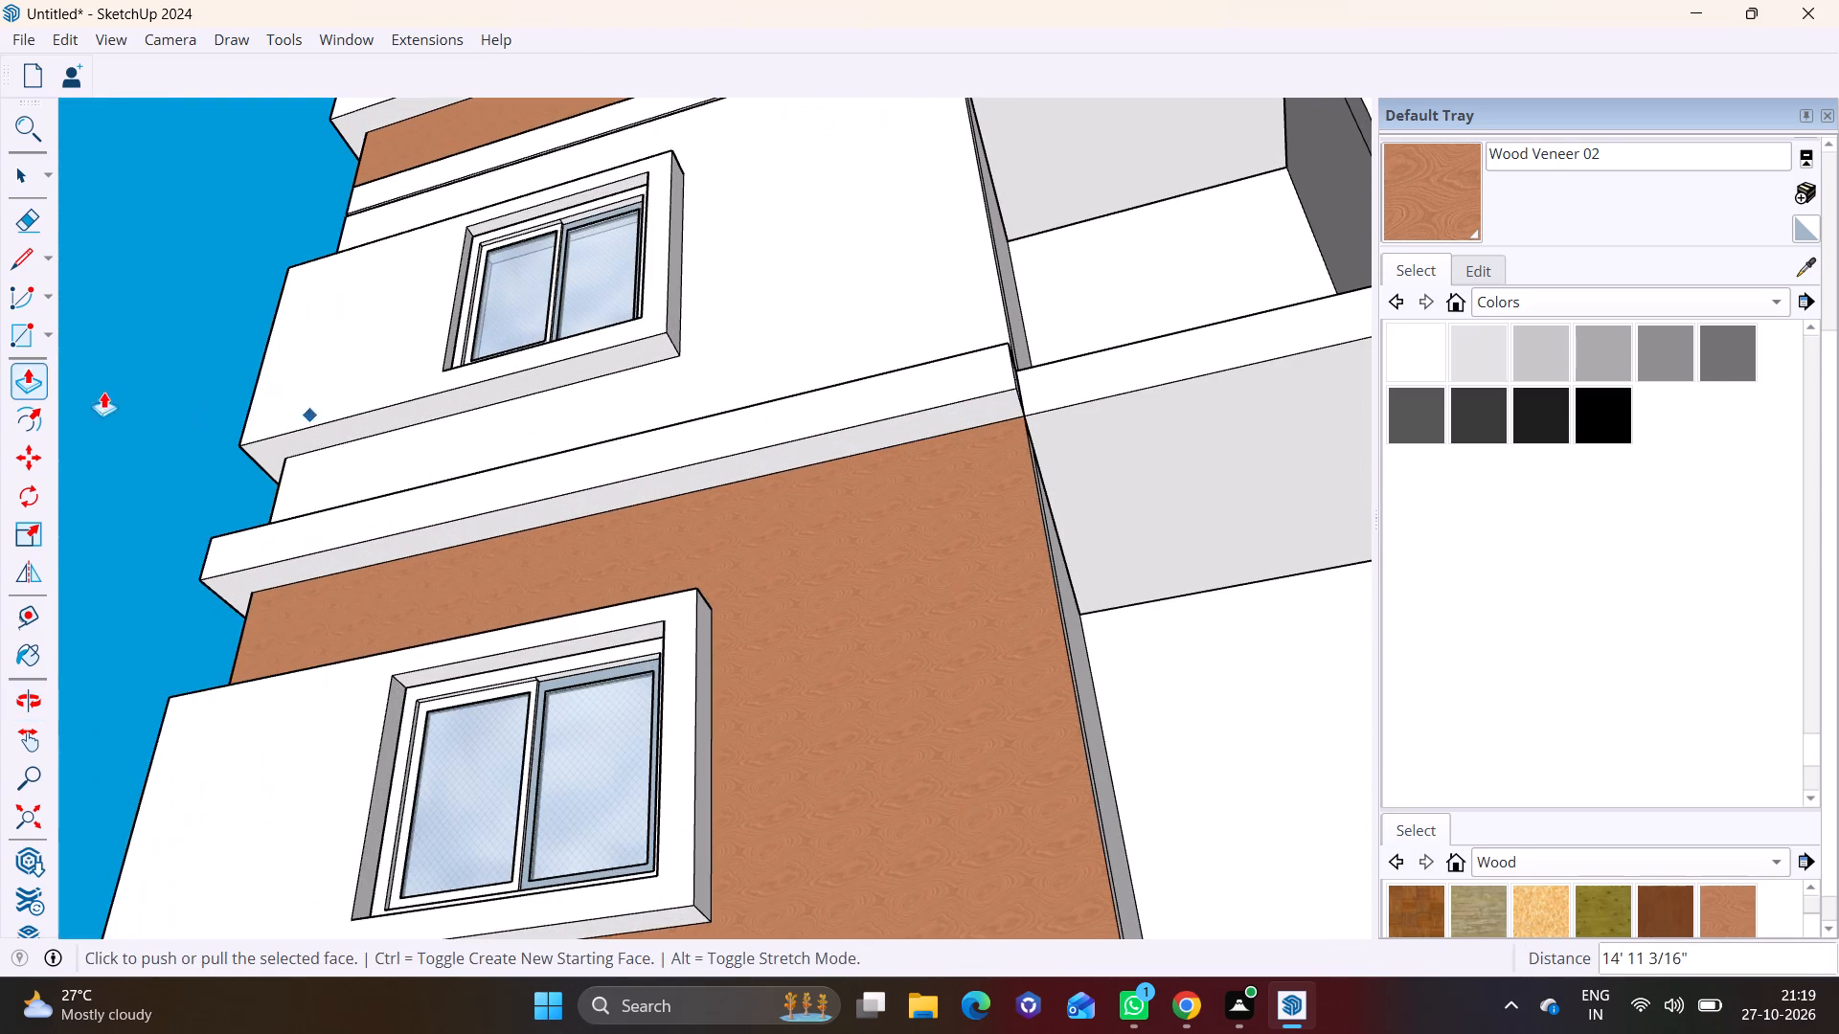
pyautogui.click(7, 251)
pyautogui.moveTo(991, 409); pyautogui.dragTo(999, 372, button='middle')
pyautogui.scroll(6, 991, 409)
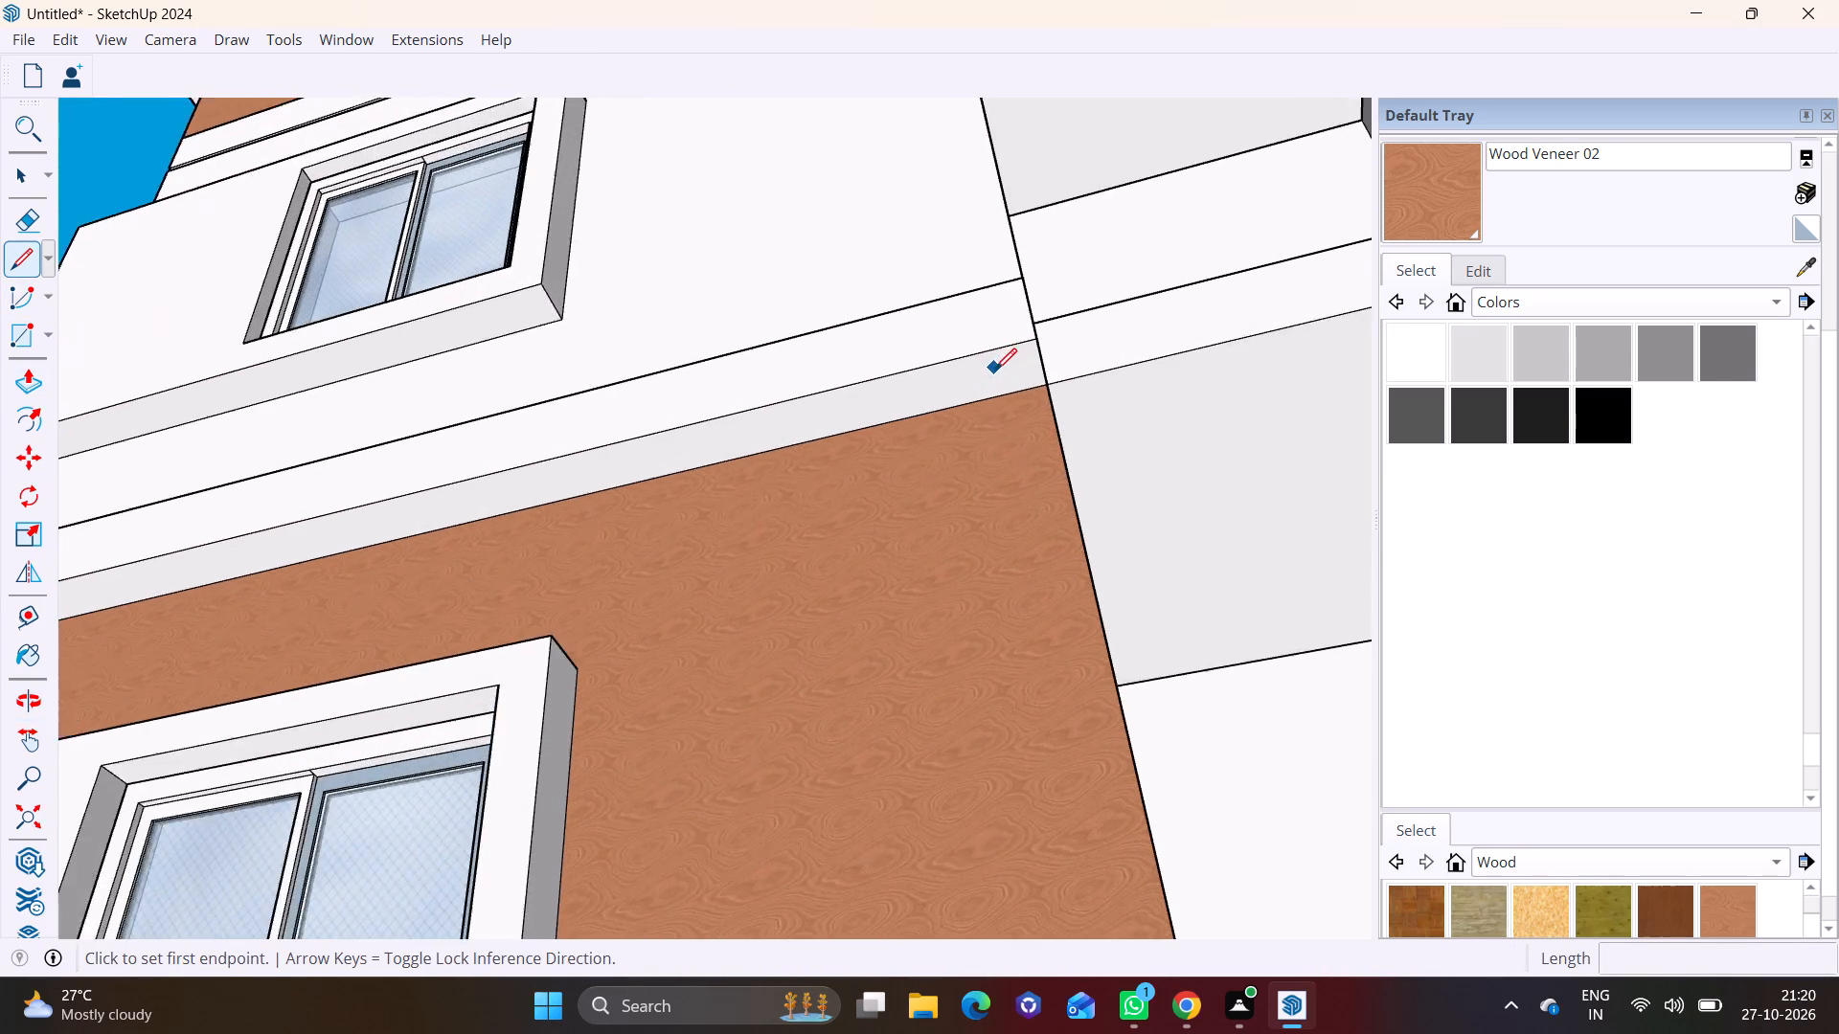
pyautogui.click(965, 357)
pyautogui.click(976, 411)
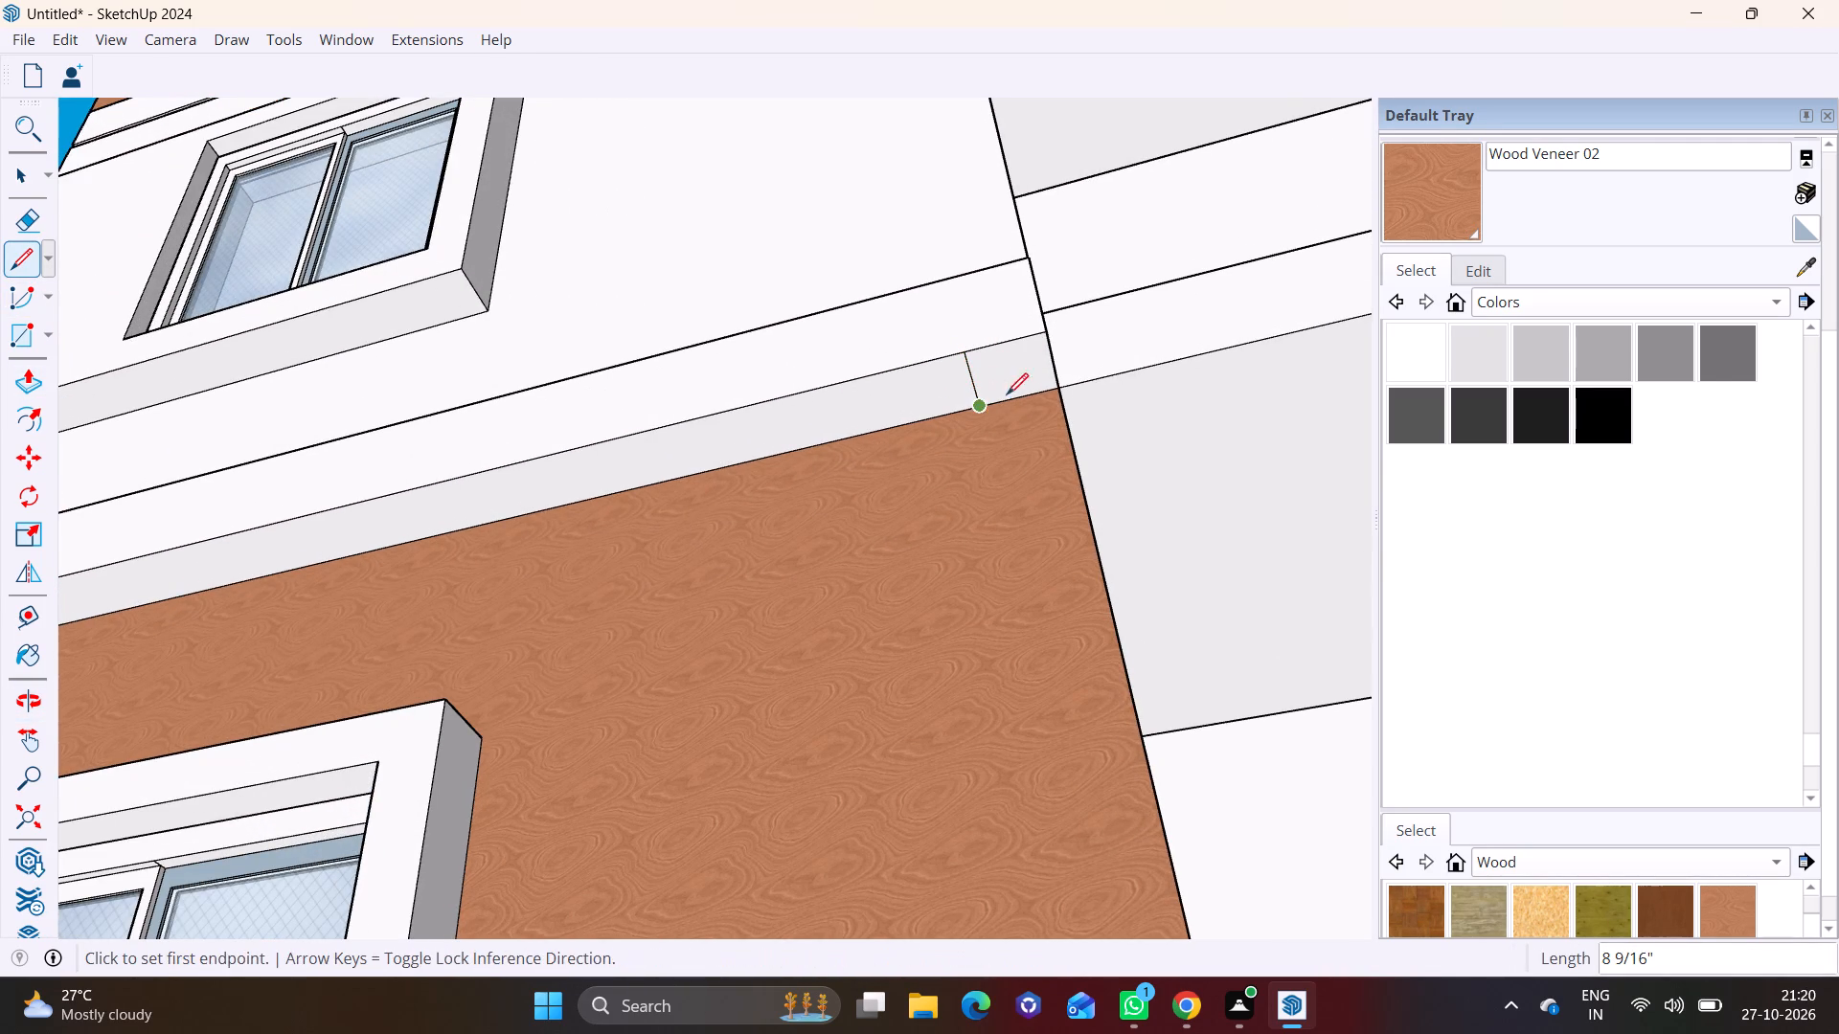
# Push/Pull the small end face on the band's underside down about 10' 11" along the wood panel's side edge to the slab edge below.
pyautogui.press('space')
pyautogui.click(1014, 383)
pyautogui.click(29, 374)
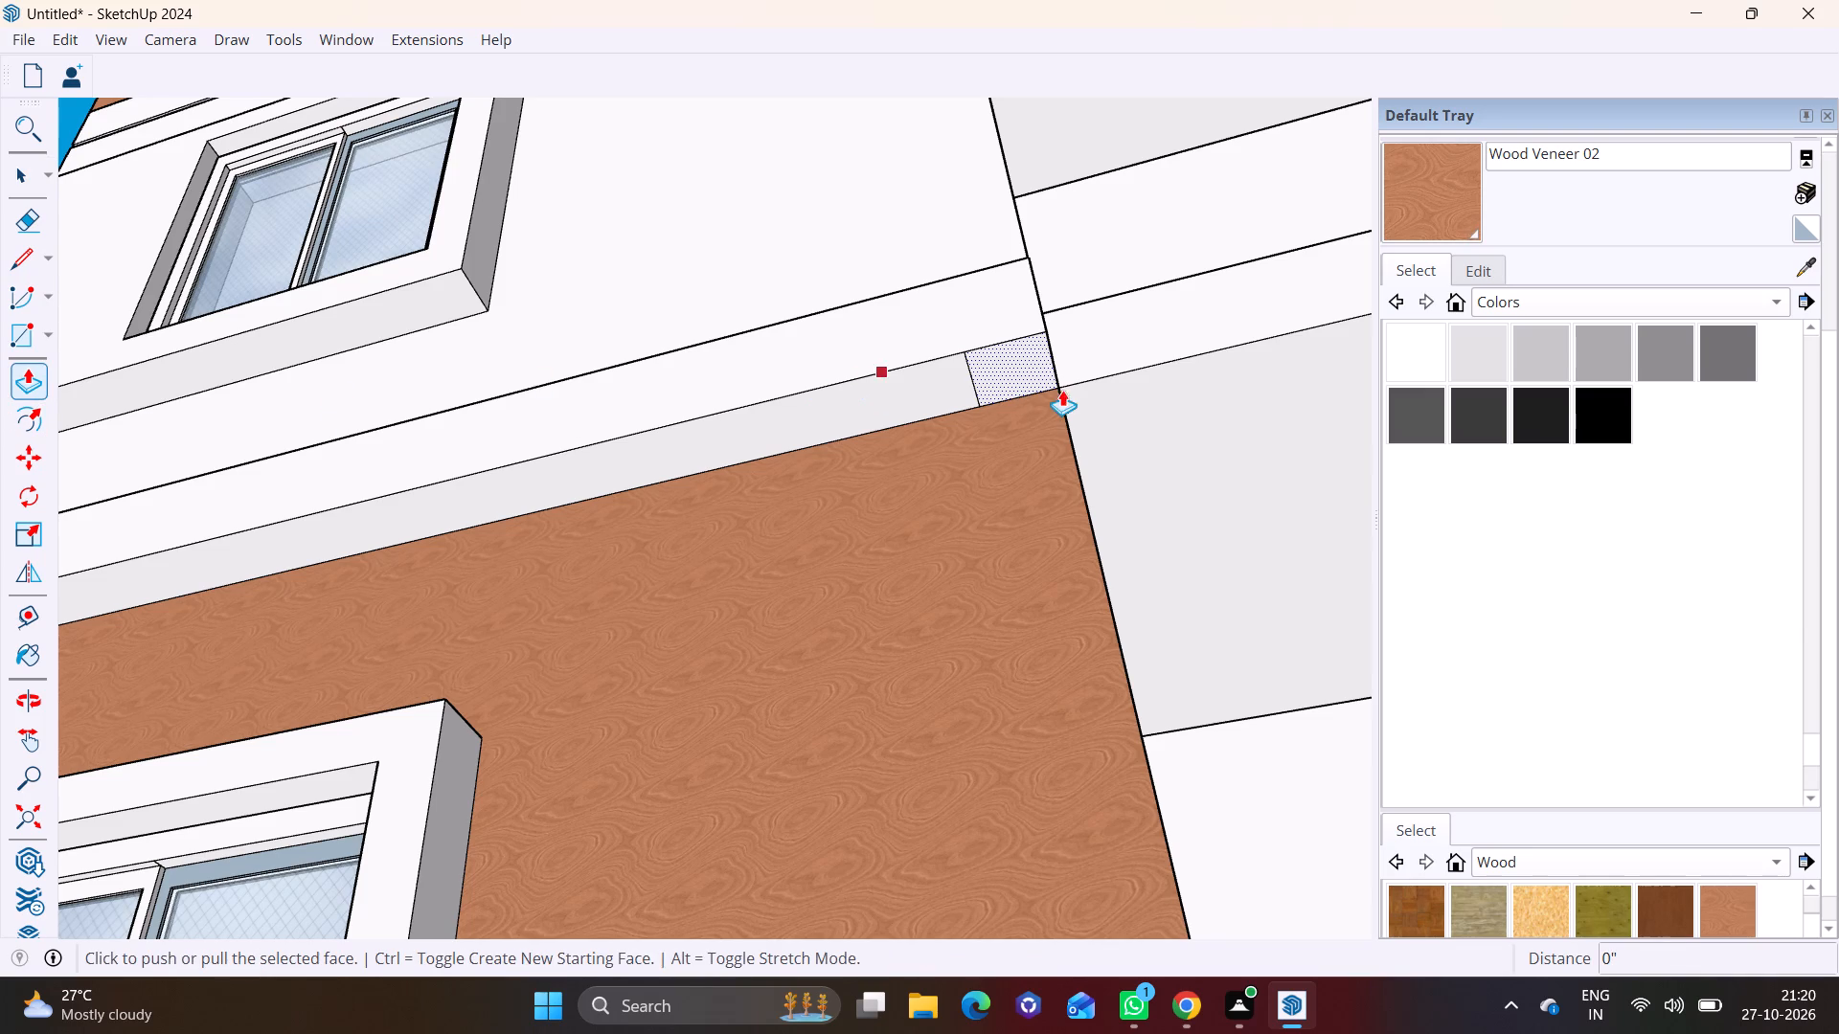
pyautogui.click(1010, 374)
pyautogui.scroll(-6, 1053, 545)
pyautogui.keyDown('shift'); pyautogui.moveTo(1057, 581); pyautogui.dragTo(997, 231, button='middle'); pyautogui.keyUp('shift')
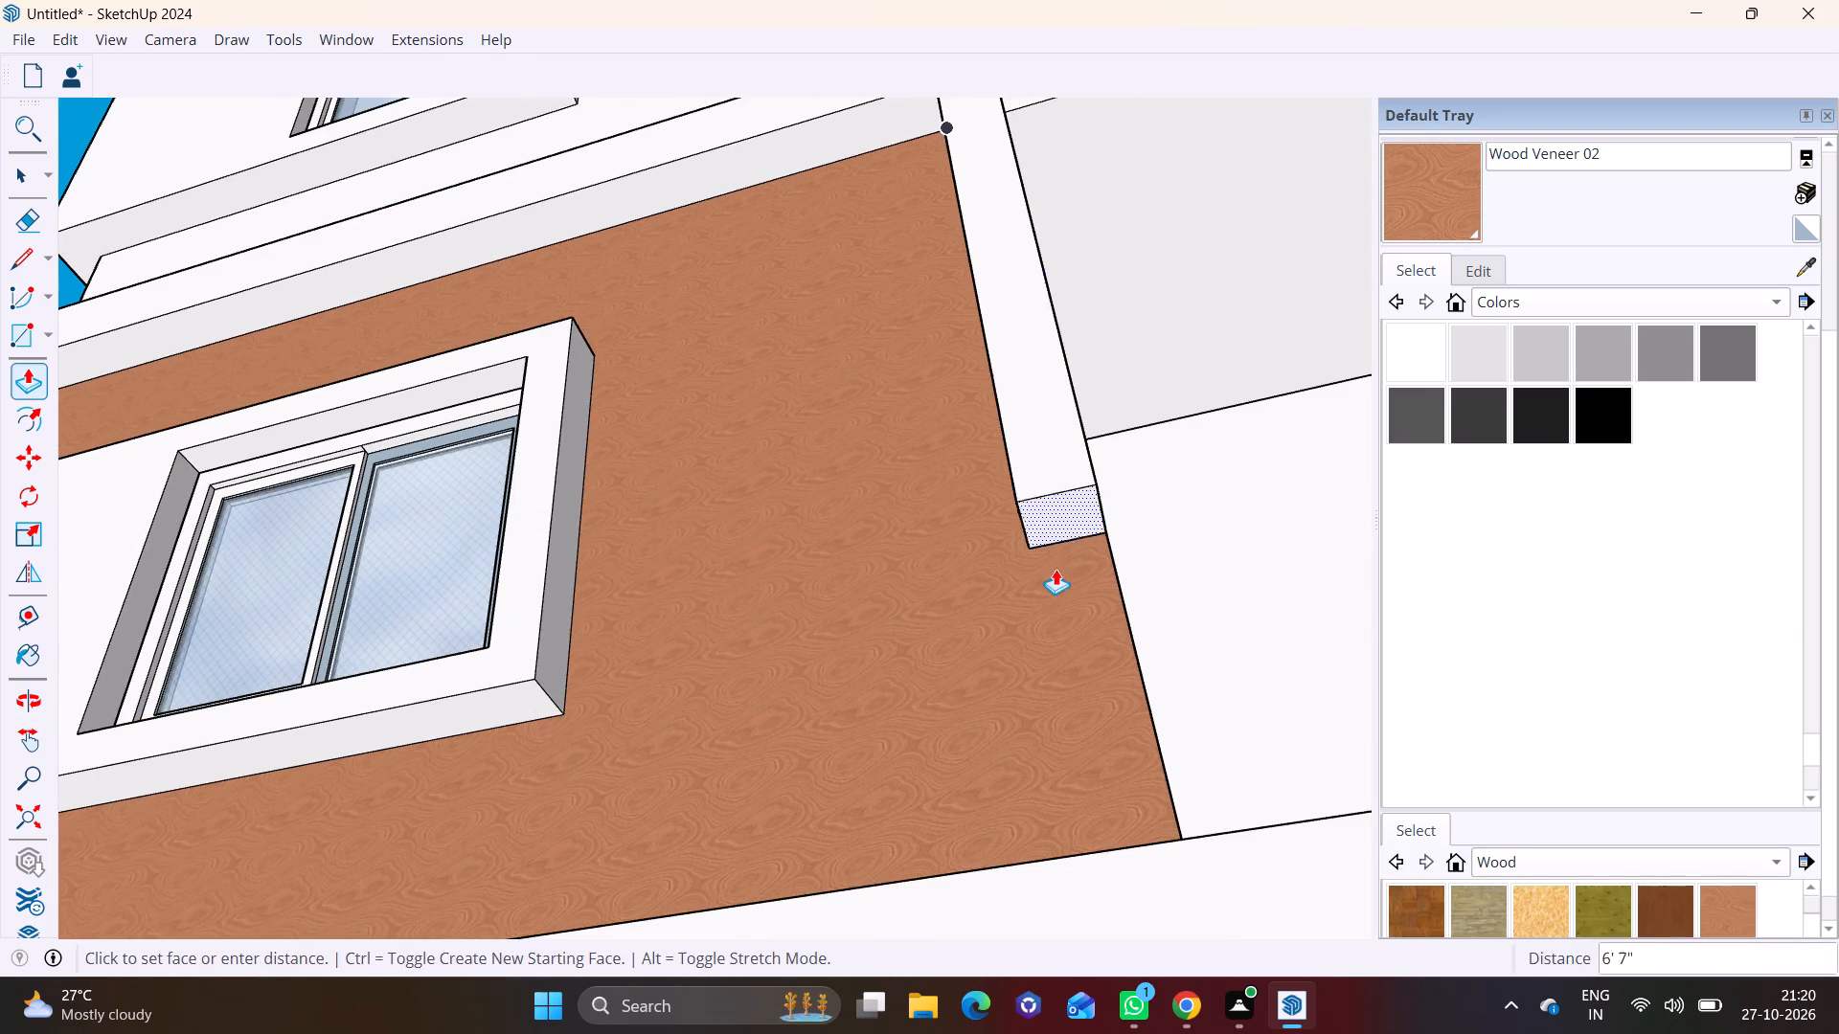
pyautogui.moveTo(1056, 570); pyautogui.dragTo(1072, 383, button='middle')
pyautogui.moveTo(1126, 615); pyautogui.dragTo(1184, 873, button='middle')
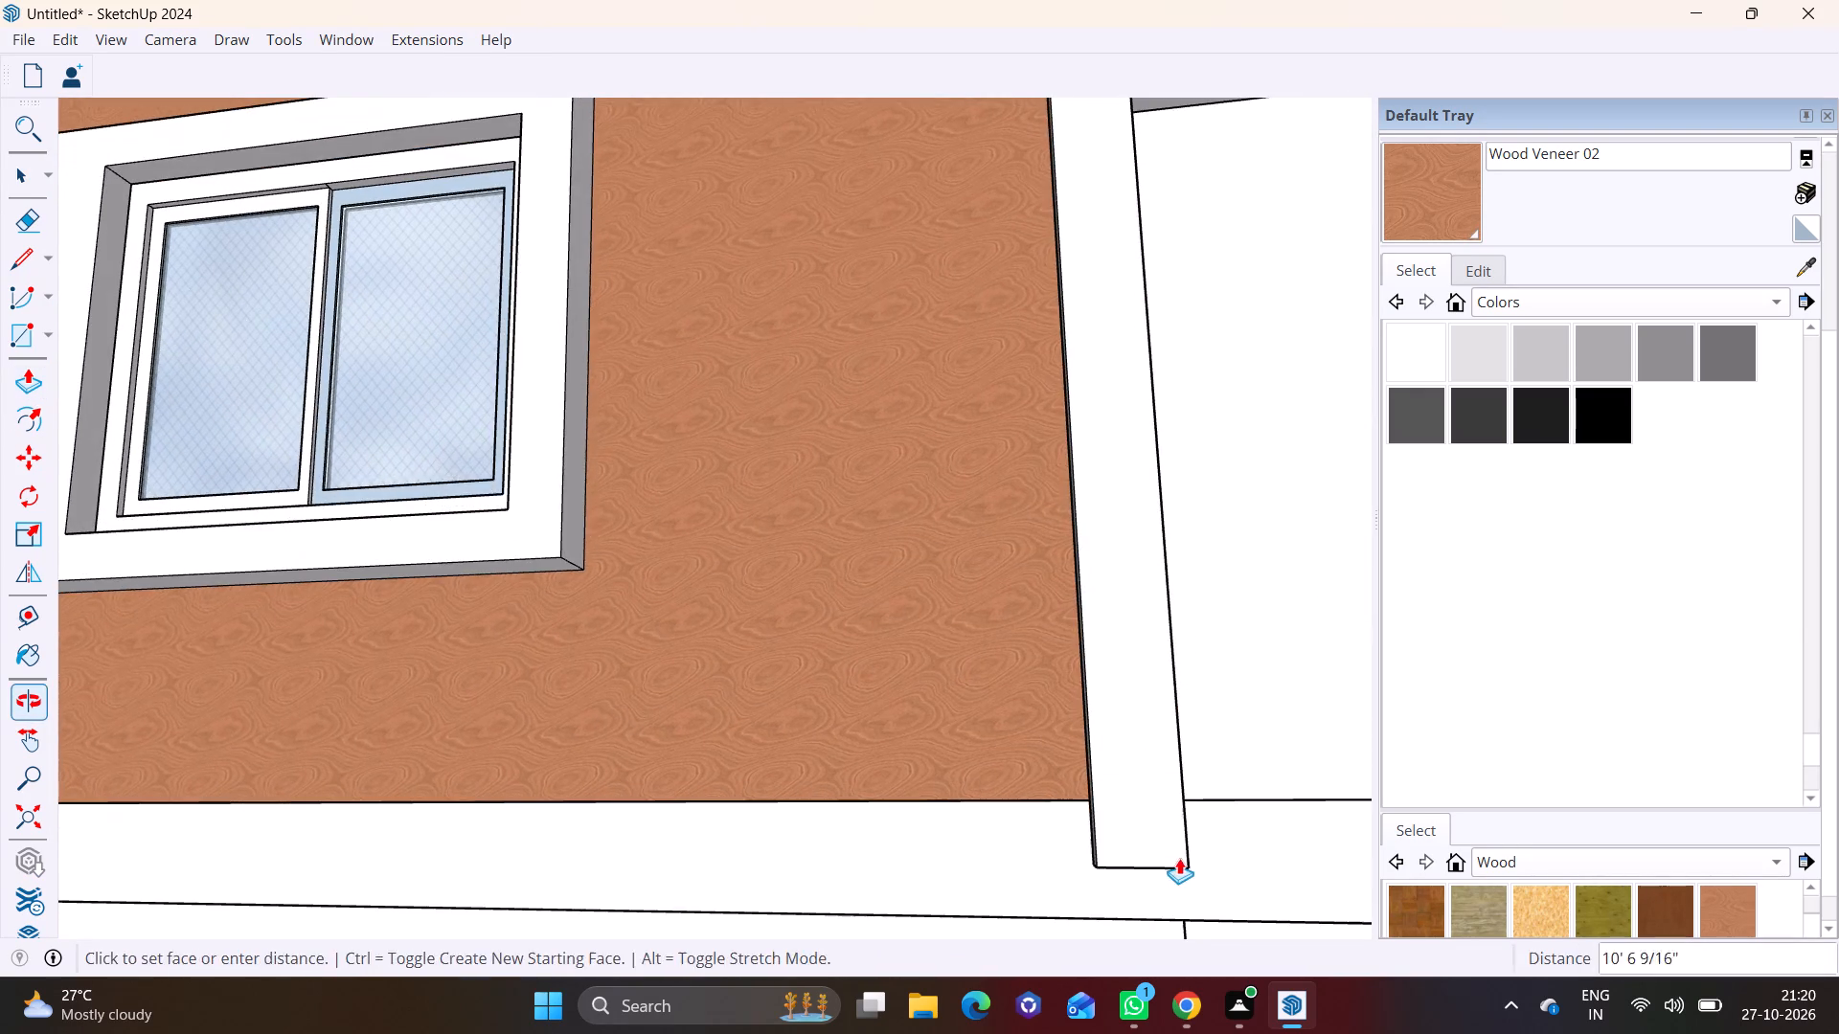
pyautogui.moveTo(1176, 849); pyautogui.dragTo(1192, 715, button='middle')
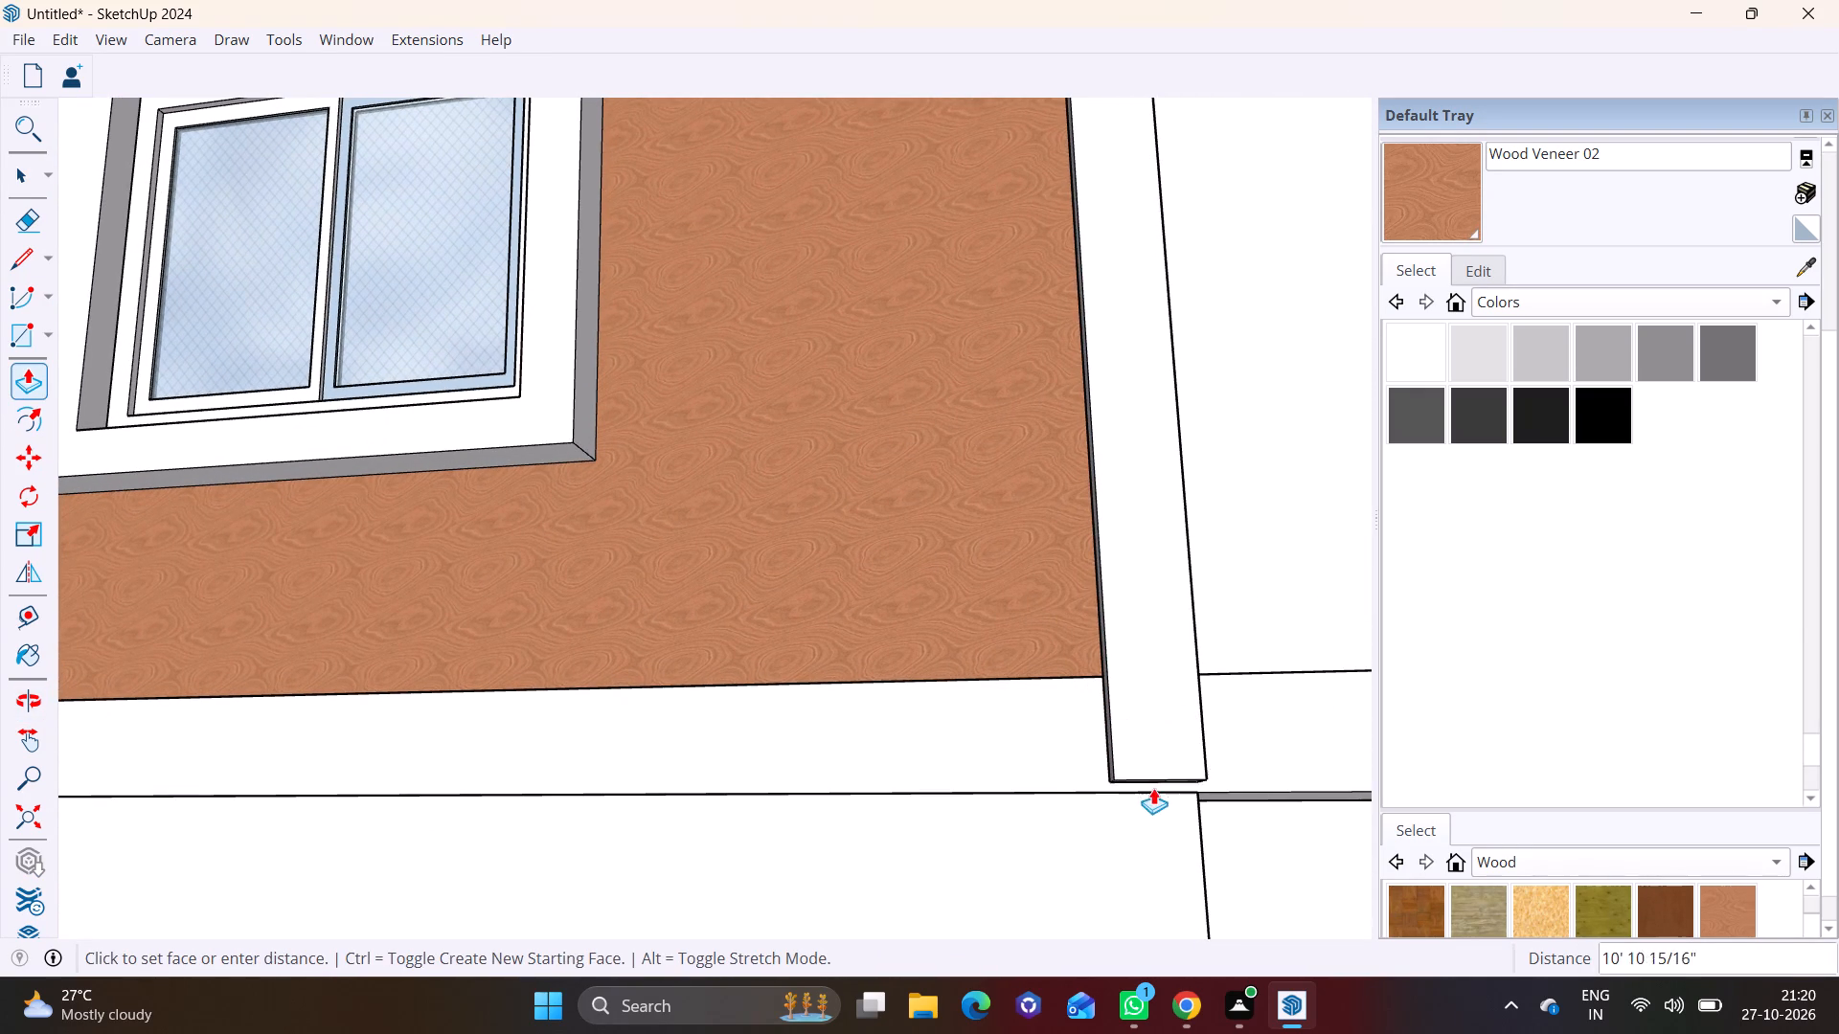
pyautogui.click(1154, 793)
# Push/Pull the vertical strip's bottom face back up about 11 5/16" to the wood panel's lower edge.
pyautogui.scroll(-4, 1057, 683)
pyautogui.scroll(5, 1137, 750)
pyautogui.moveTo(1140, 741); pyautogui.dragTo(1147, 623, button='middle')
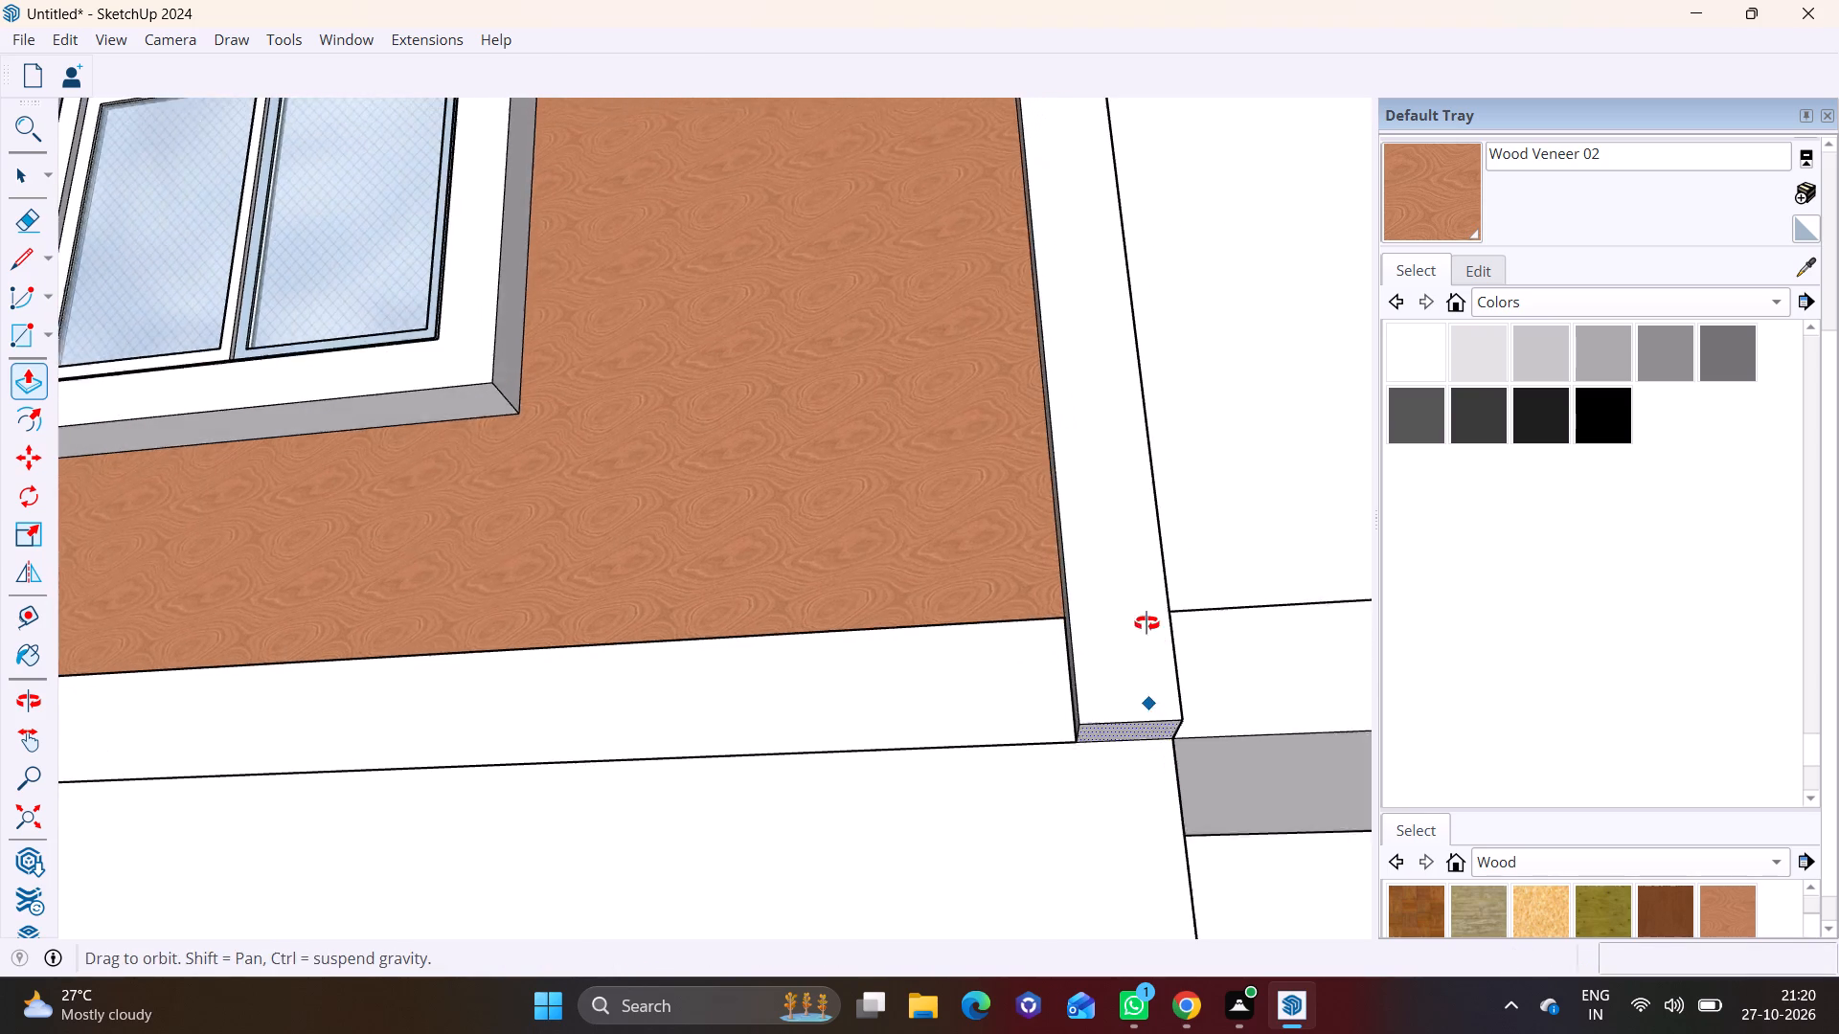
pyautogui.moveTo(1147, 623); pyautogui.dragTo(1147, 586, button='middle')
pyautogui.click(1127, 703)
pyautogui.click(1085, 596)
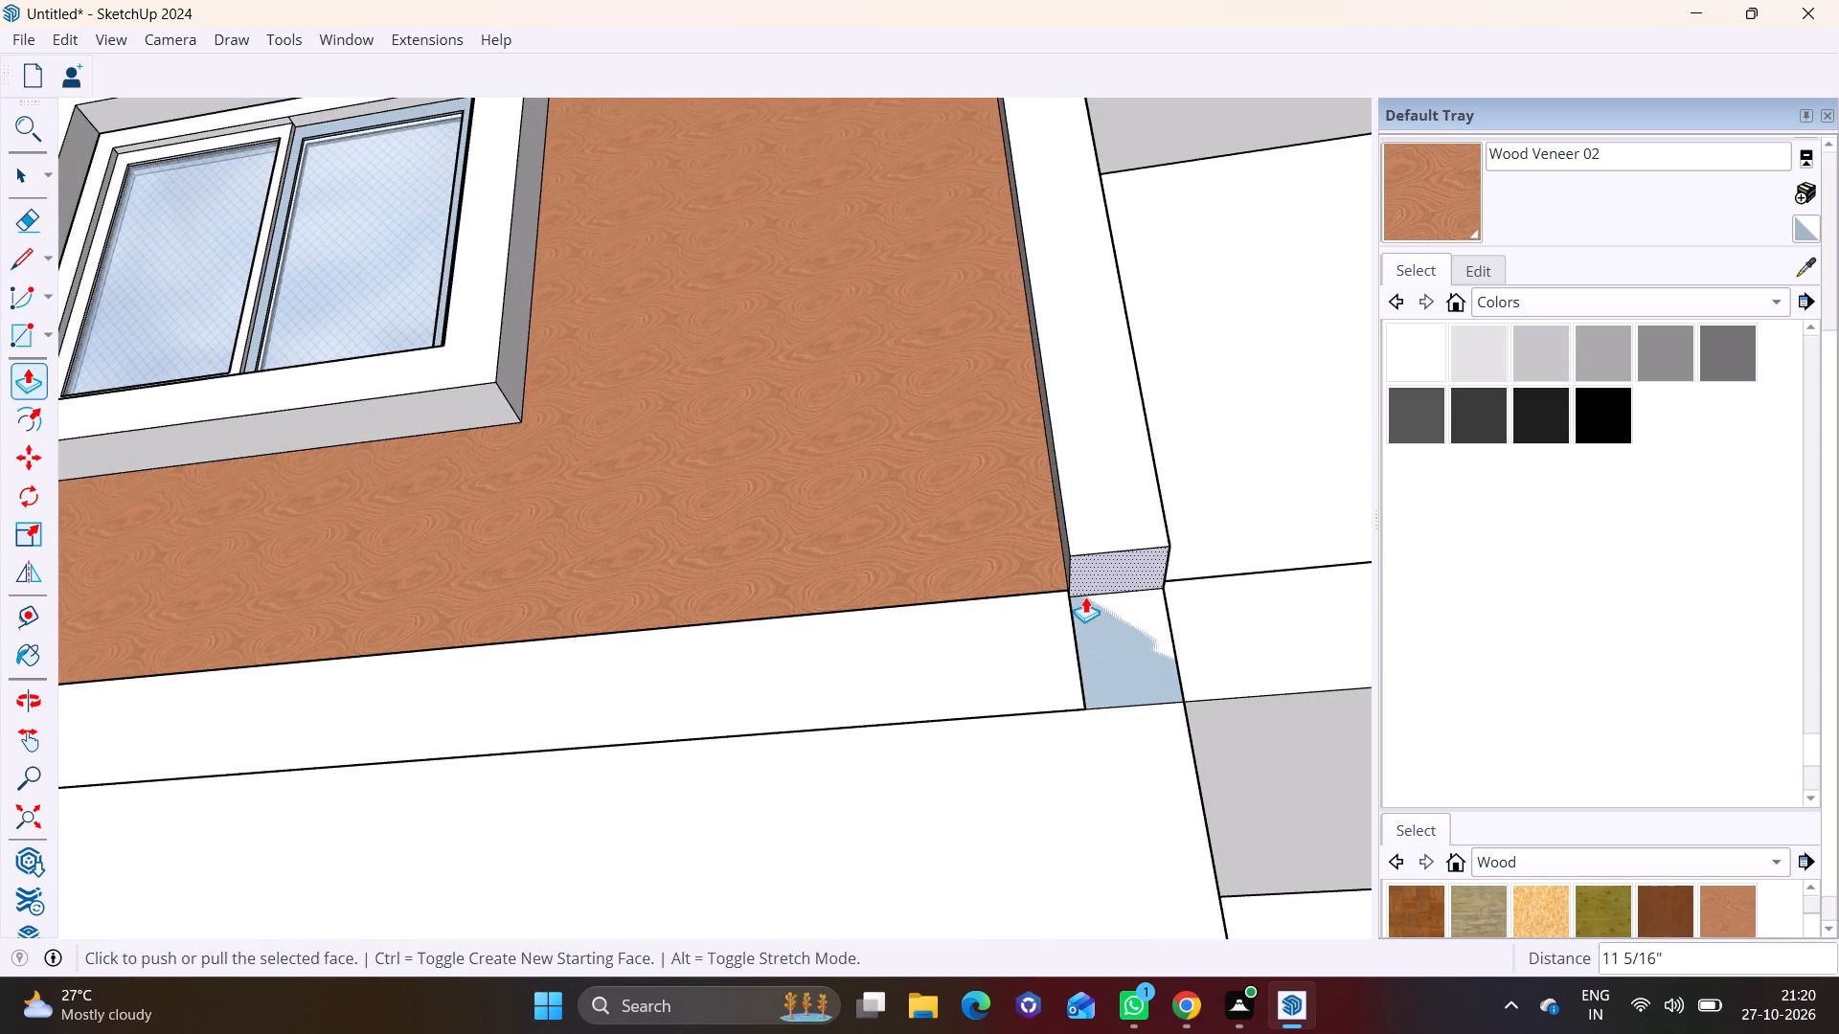
# Select the small leftover face on the slab edge directly below the vertical strip.
pyautogui.press('space')
pyautogui.click(987, 627)
pyautogui.click(1128, 647)
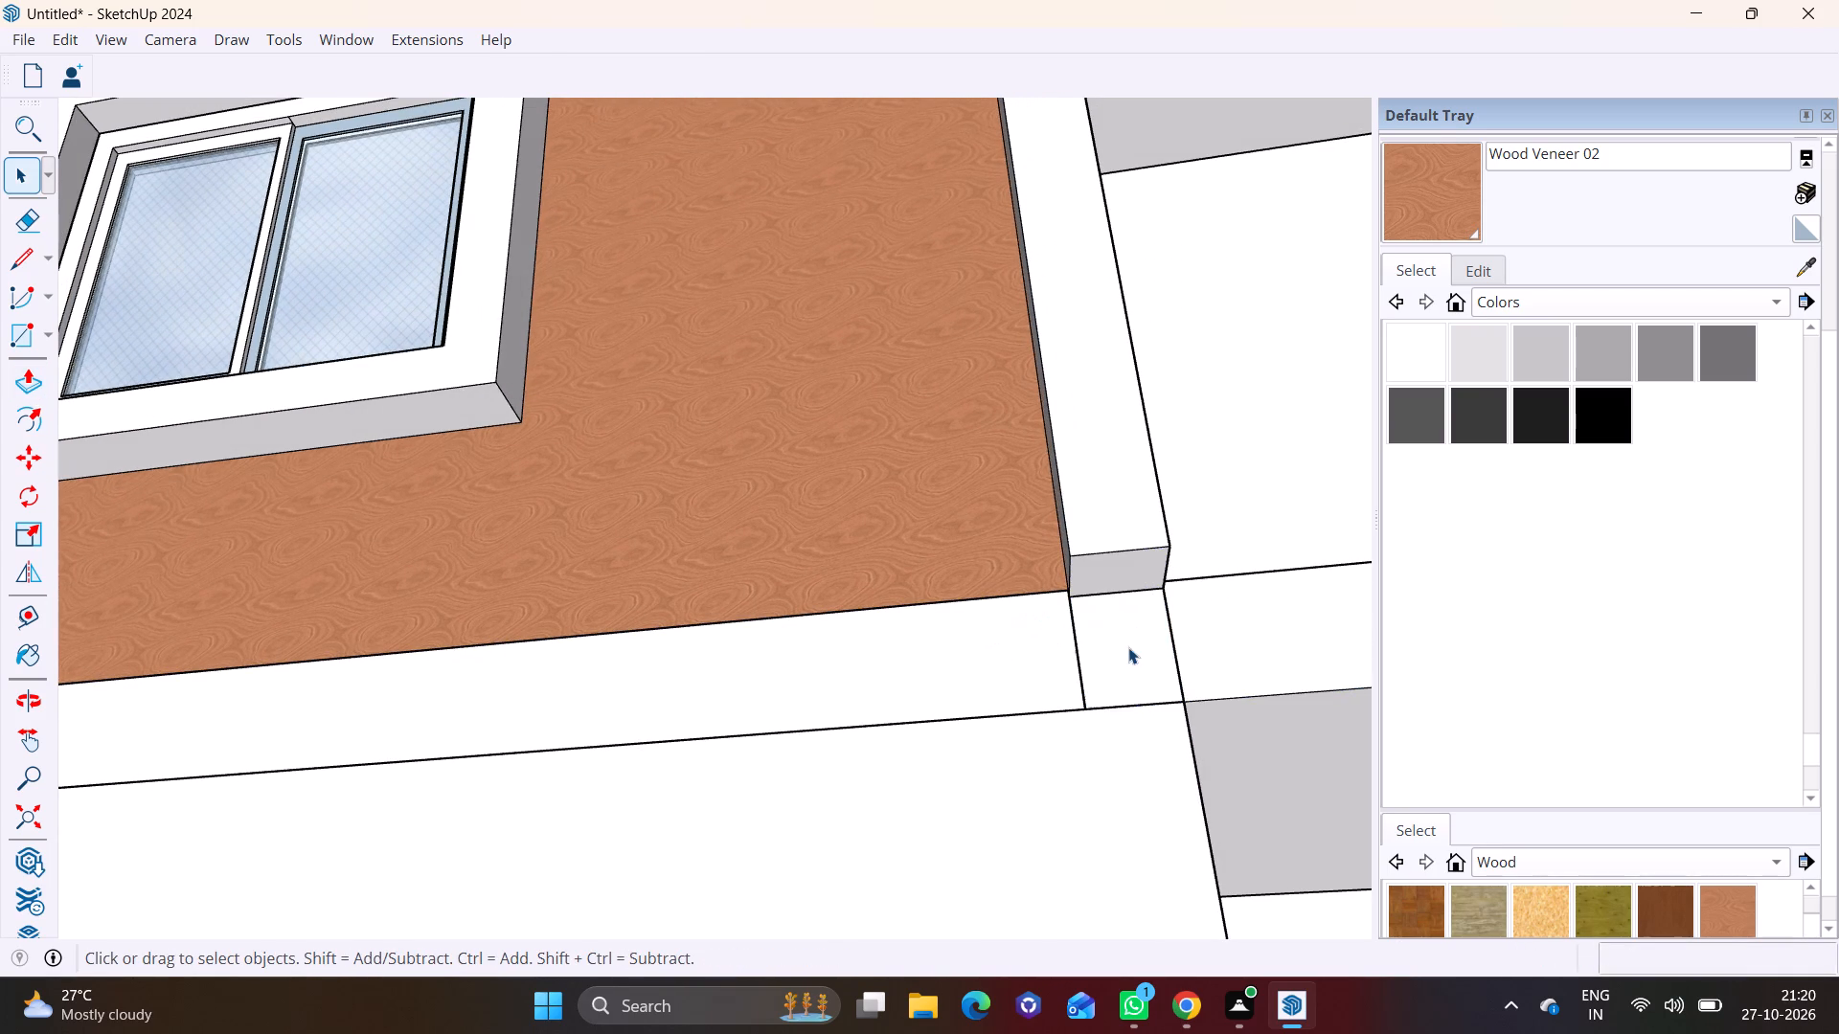
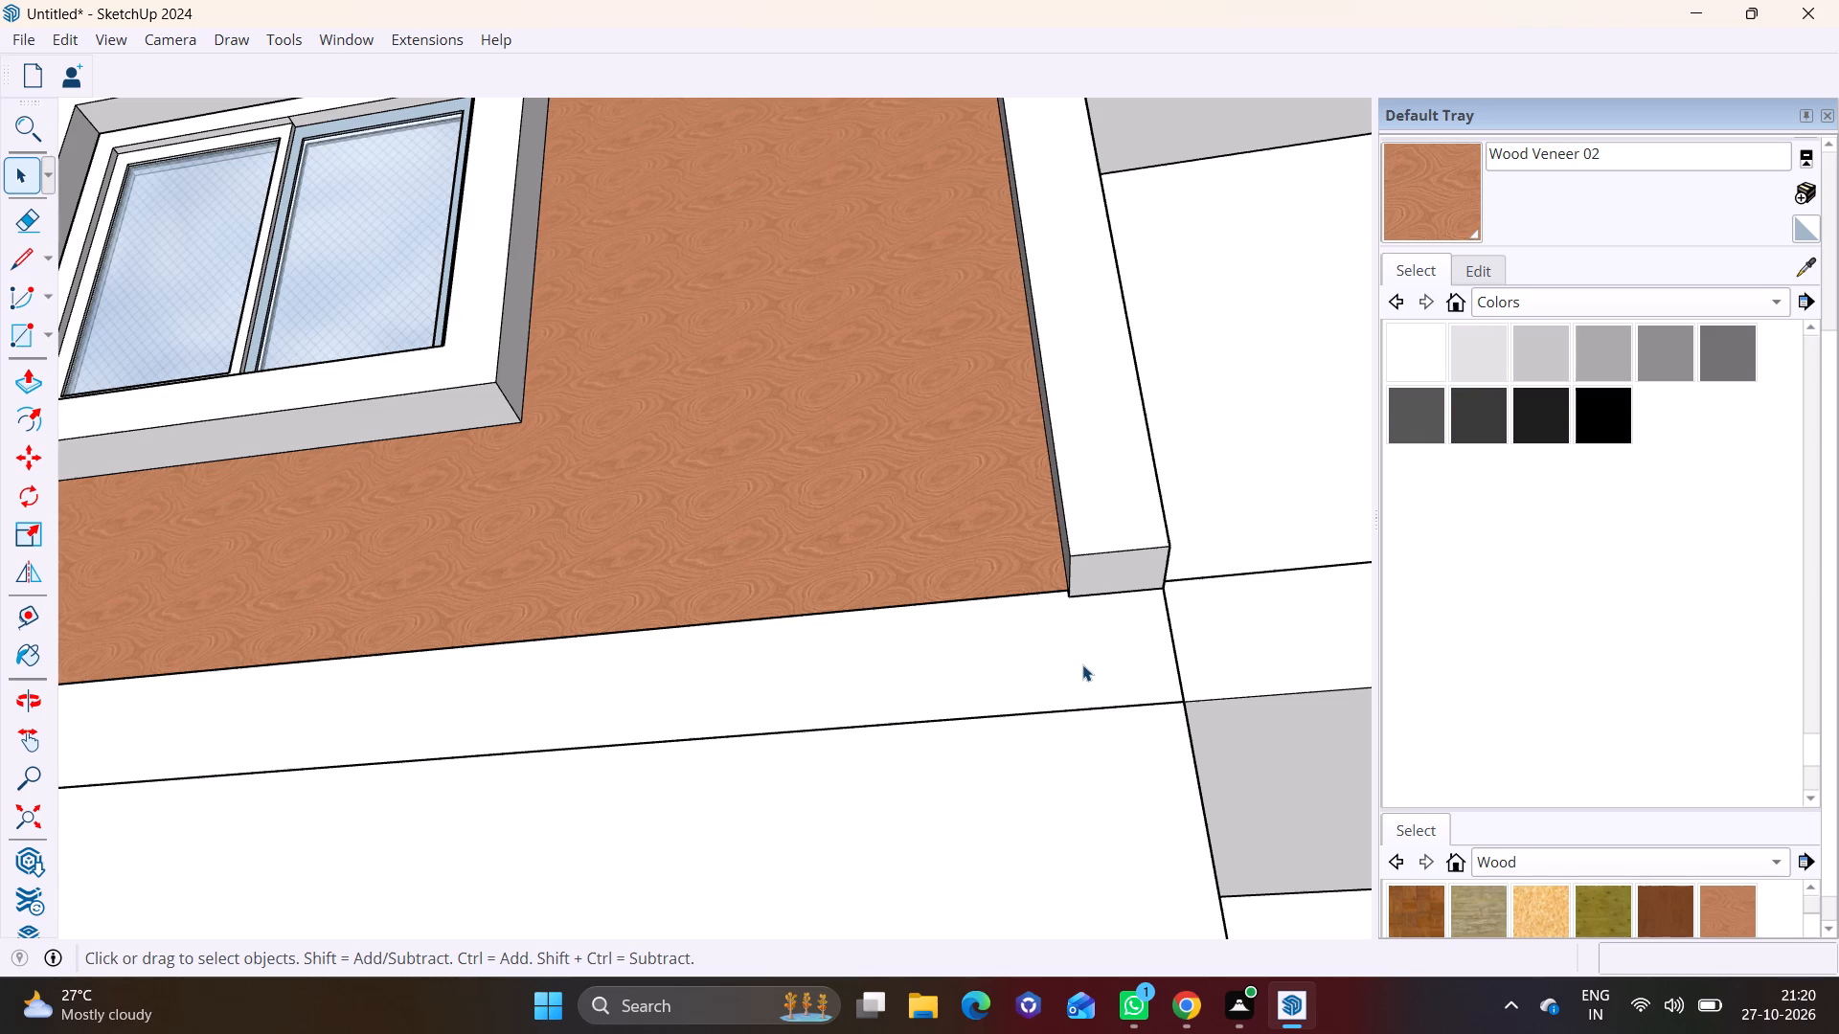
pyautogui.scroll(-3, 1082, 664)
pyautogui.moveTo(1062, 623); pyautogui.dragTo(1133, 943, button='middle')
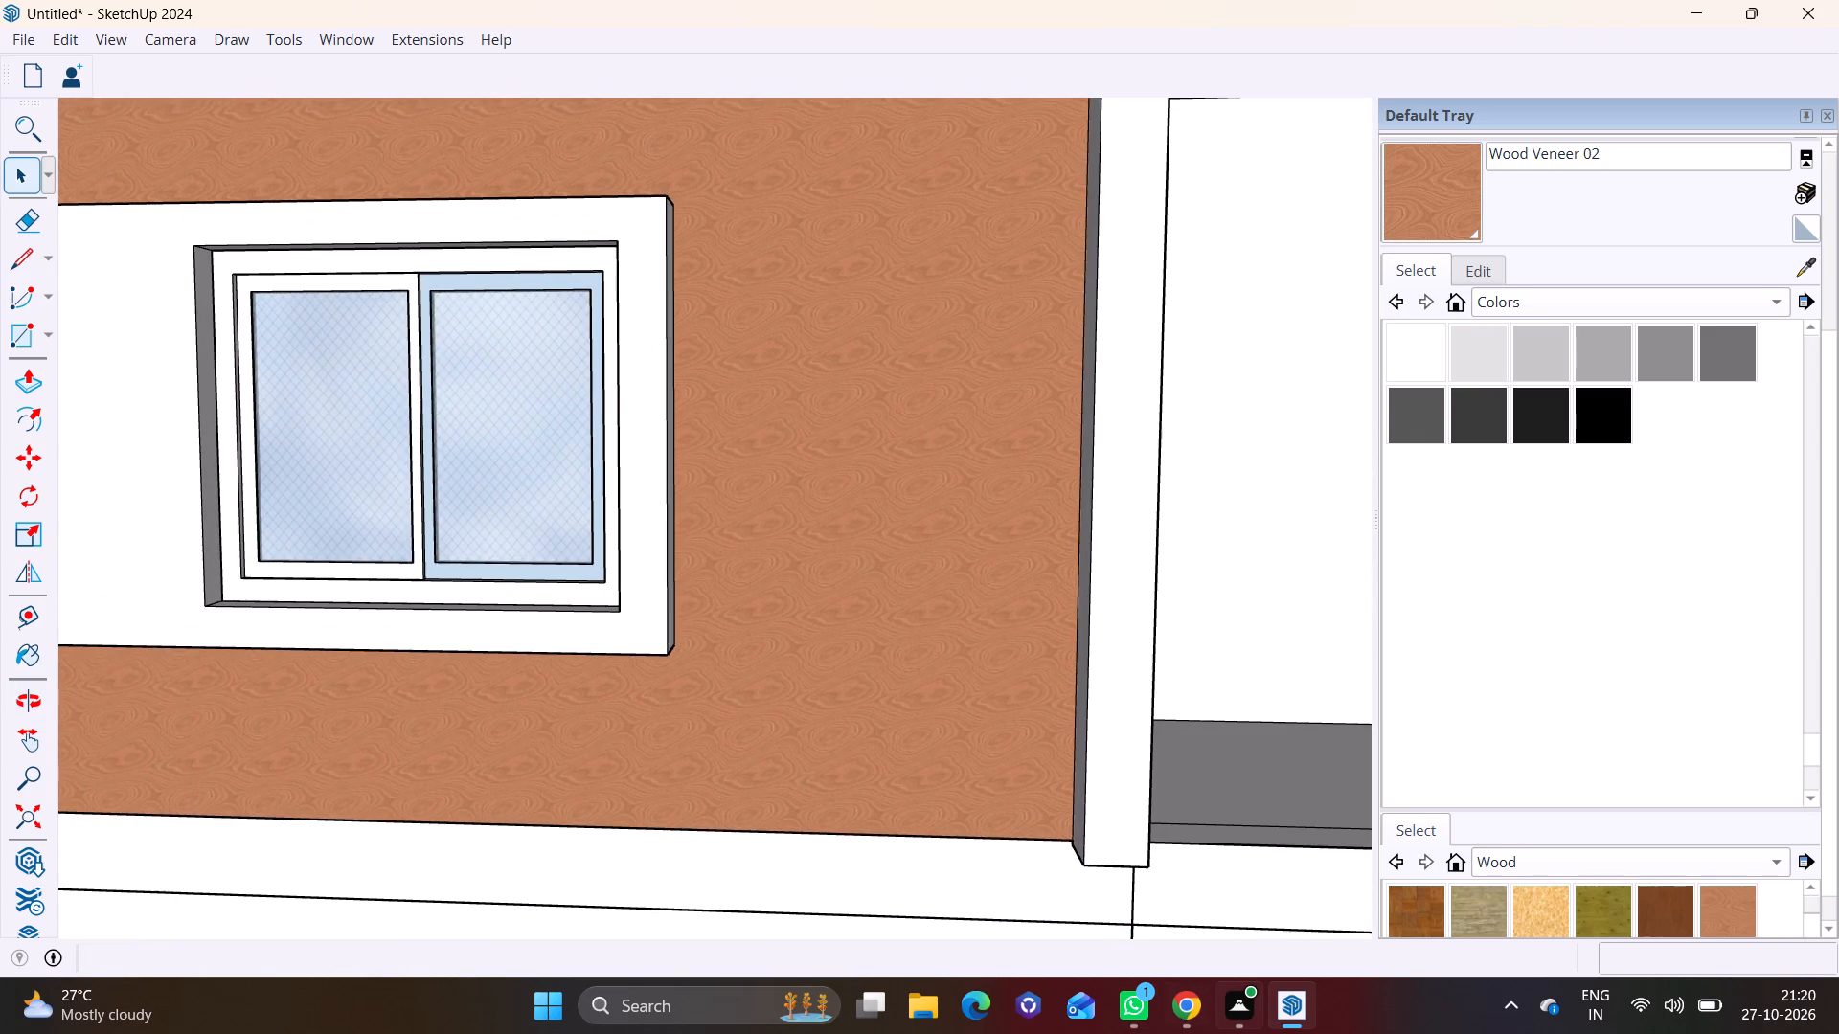
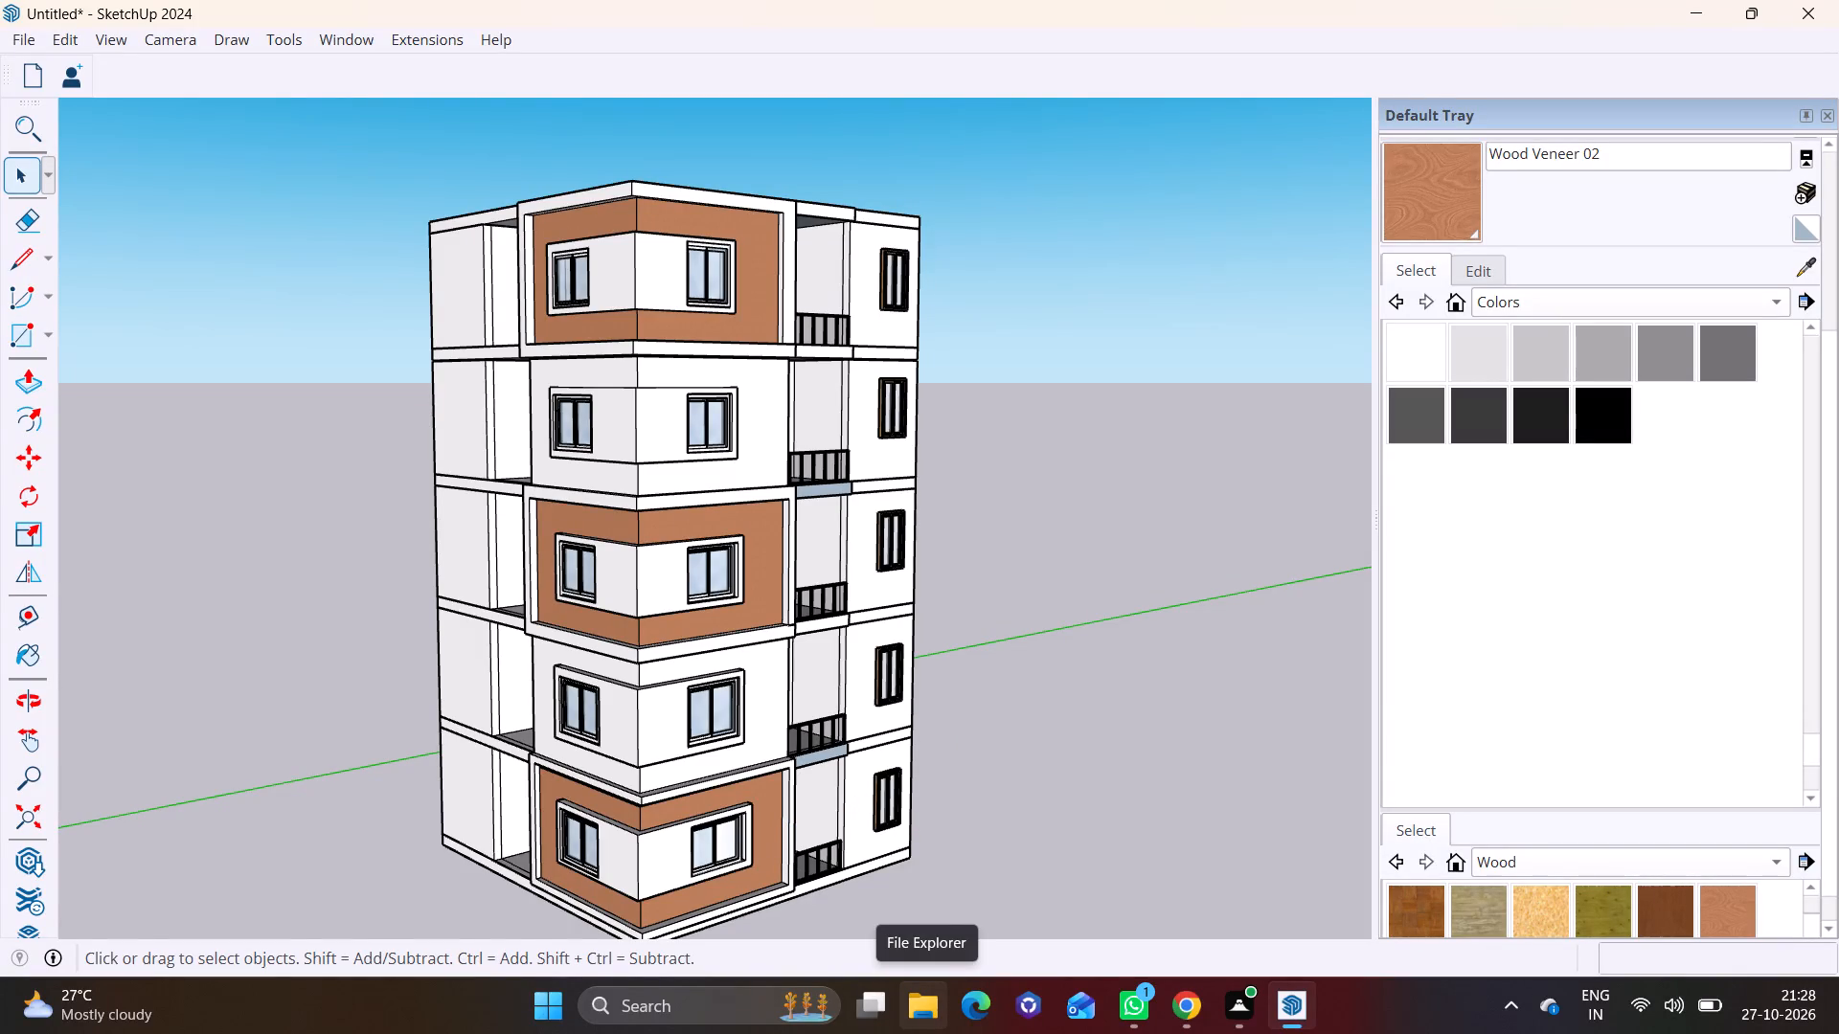
# Examine the corner wood panels, projecting bands and recessed side wall of the building from several angles.
pyautogui.scroll(4, 666, 578)
pyautogui.moveTo(617, 525); pyautogui.dragTo(579, 402, button='middle')
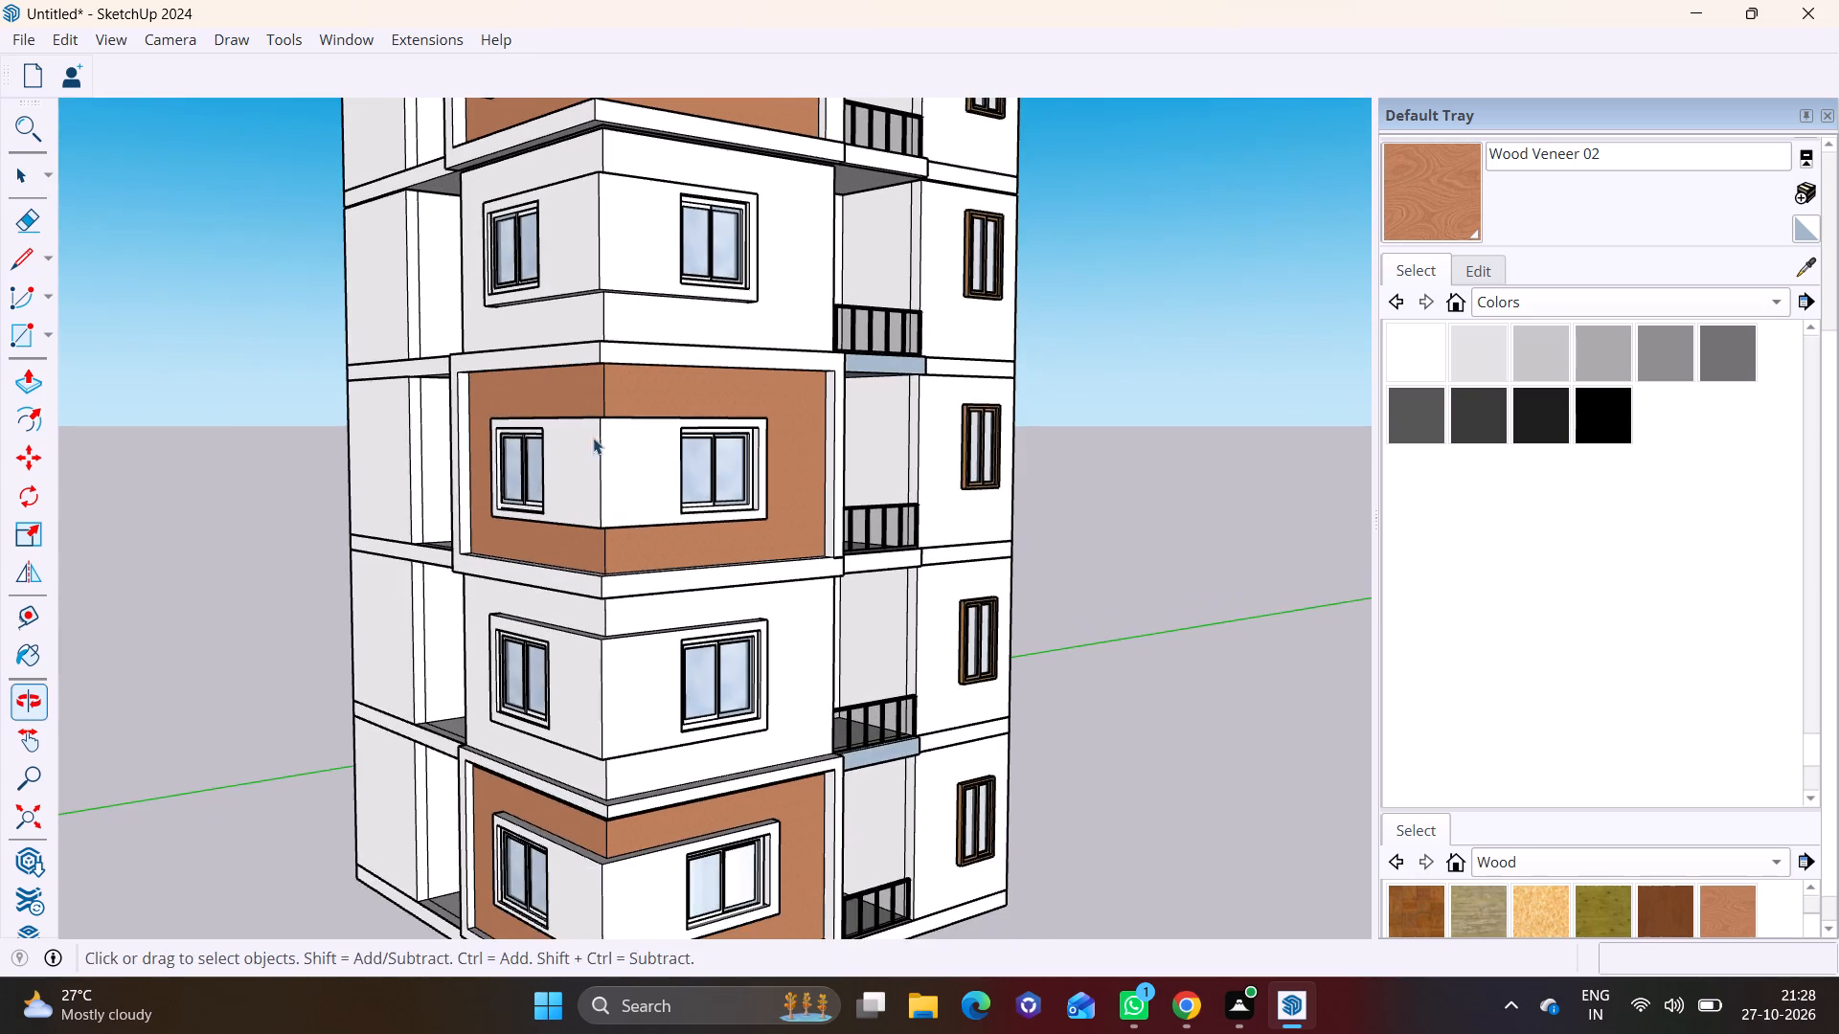
pyautogui.moveTo(647, 523); pyautogui.dragTo(509, 474, button='middle')
pyautogui.scroll(1, 642, 520)
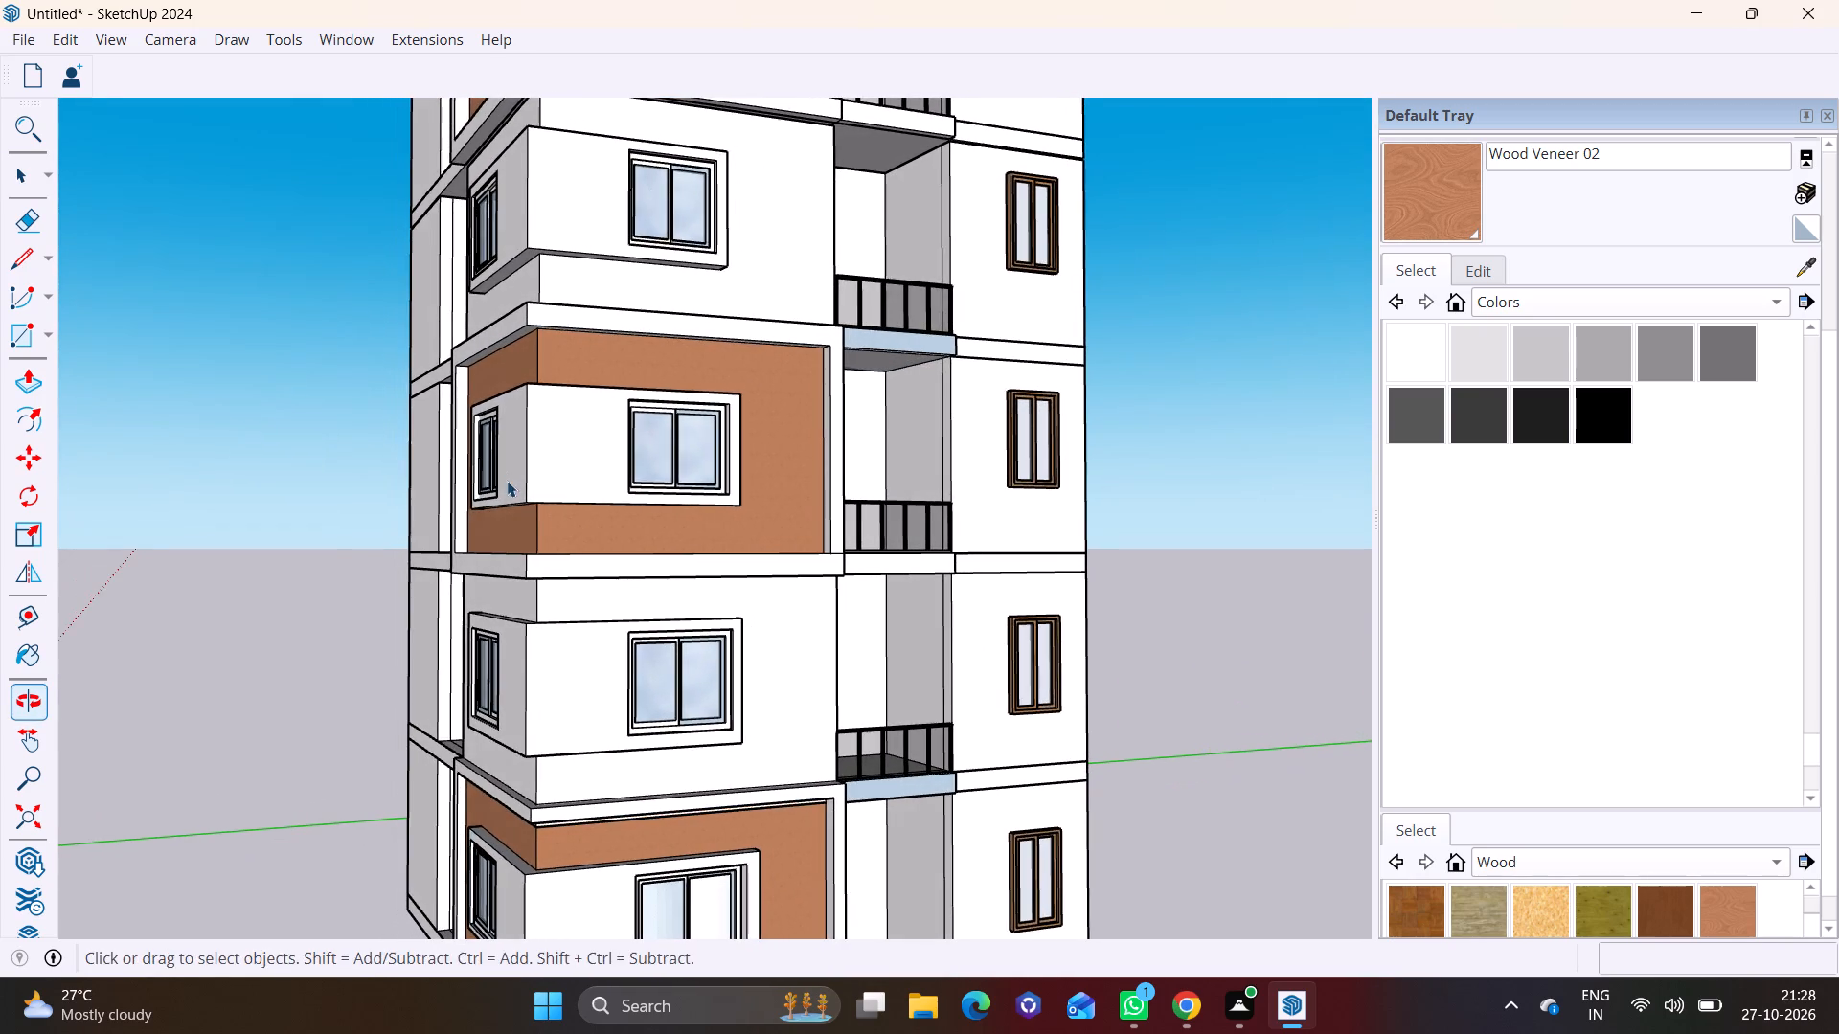
pyautogui.keyDown('shift'); pyautogui.moveTo(553, 526); pyautogui.dragTo(491, 466, button='middle'); pyautogui.keyUp('shift')
pyautogui.scroll(2, 502, 563)
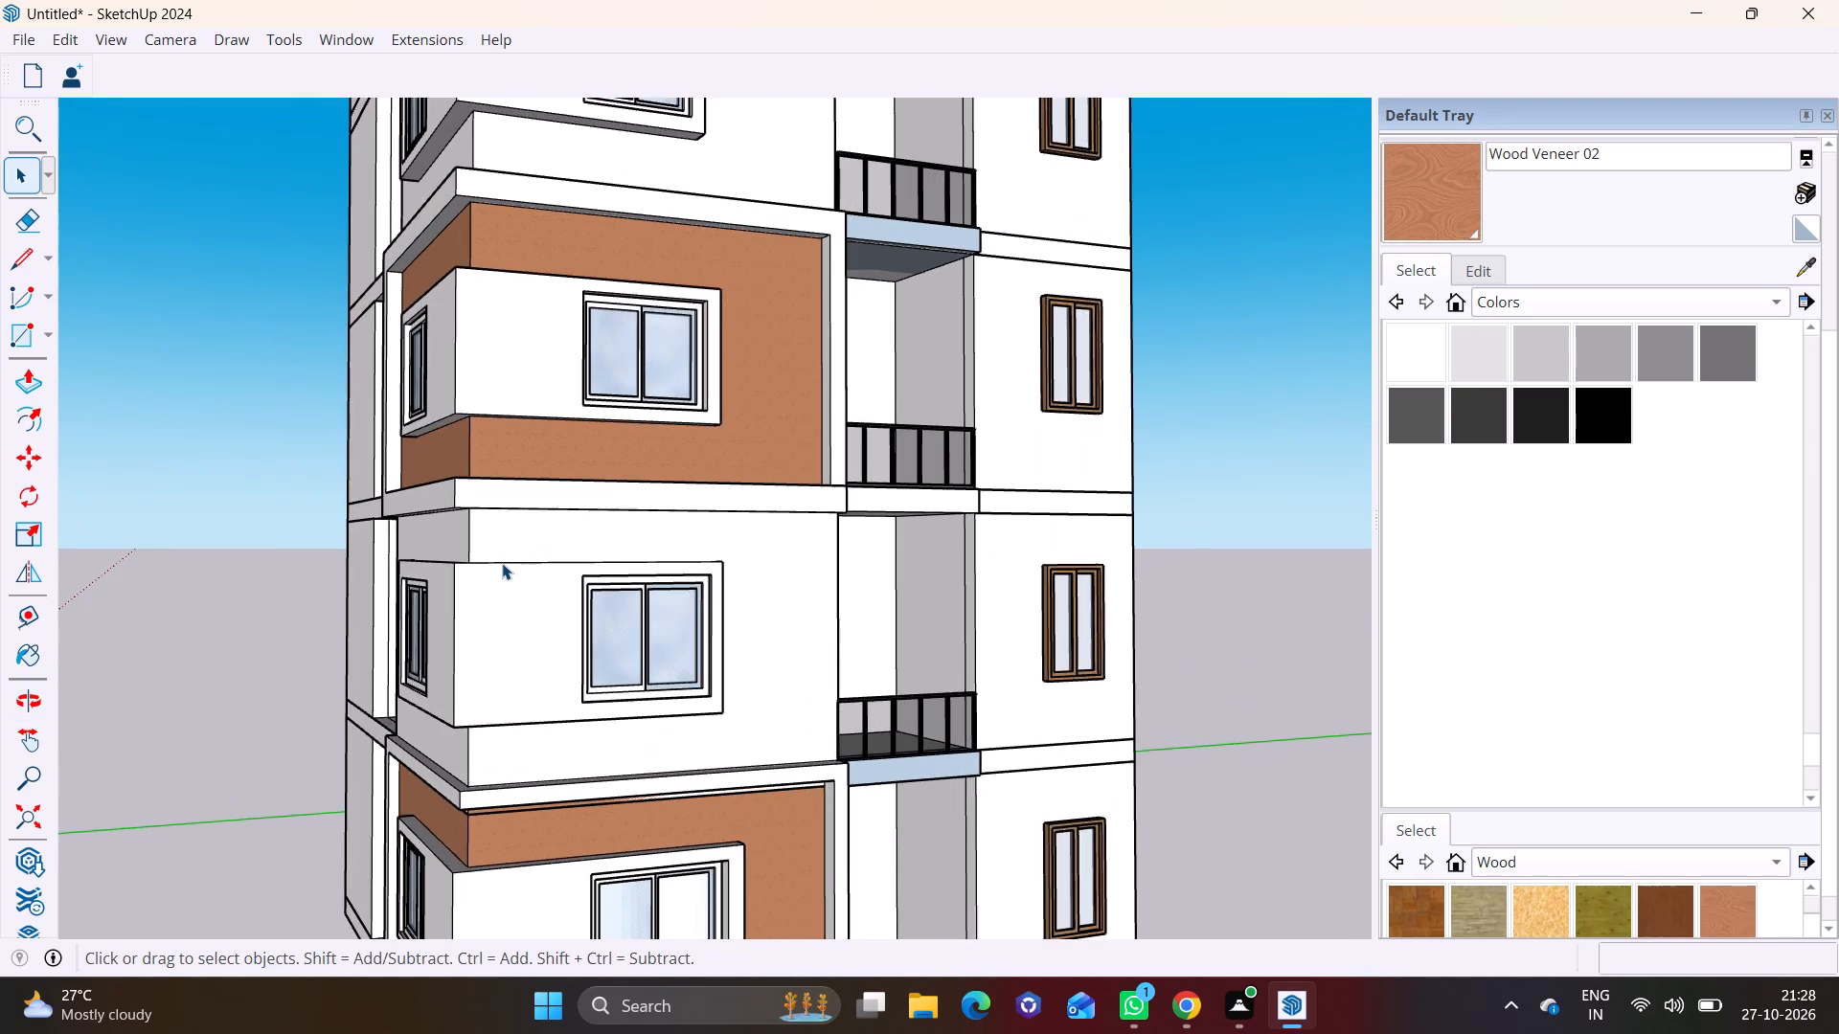
pyautogui.scroll(1, 502, 563)
pyautogui.moveTo(482, 550); pyautogui.dragTo(519, 576, button='middle')
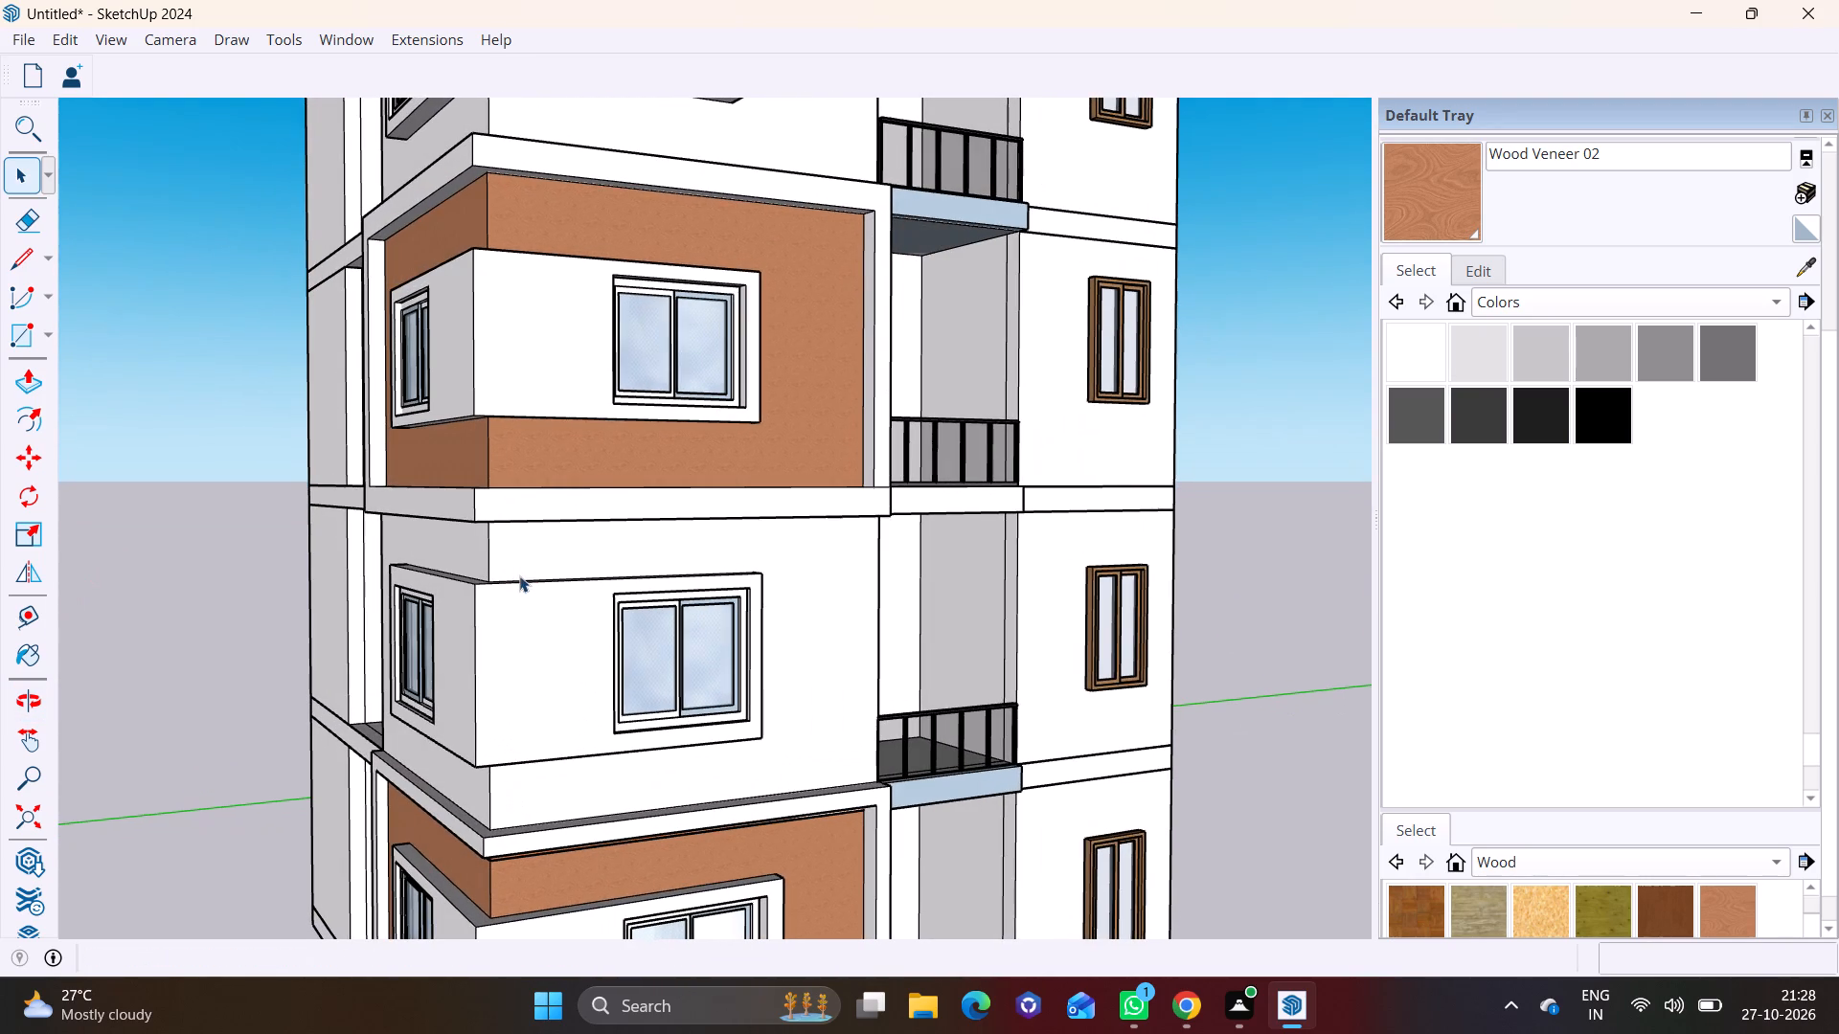
pyautogui.scroll(1, 517, 568)
pyautogui.moveTo(498, 563); pyautogui.dragTo(729, 532, button='middle')
pyautogui.scroll(1, 564, 584)
pyautogui.moveTo(577, 576); pyautogui.dragTo(715, 570, button='middle')
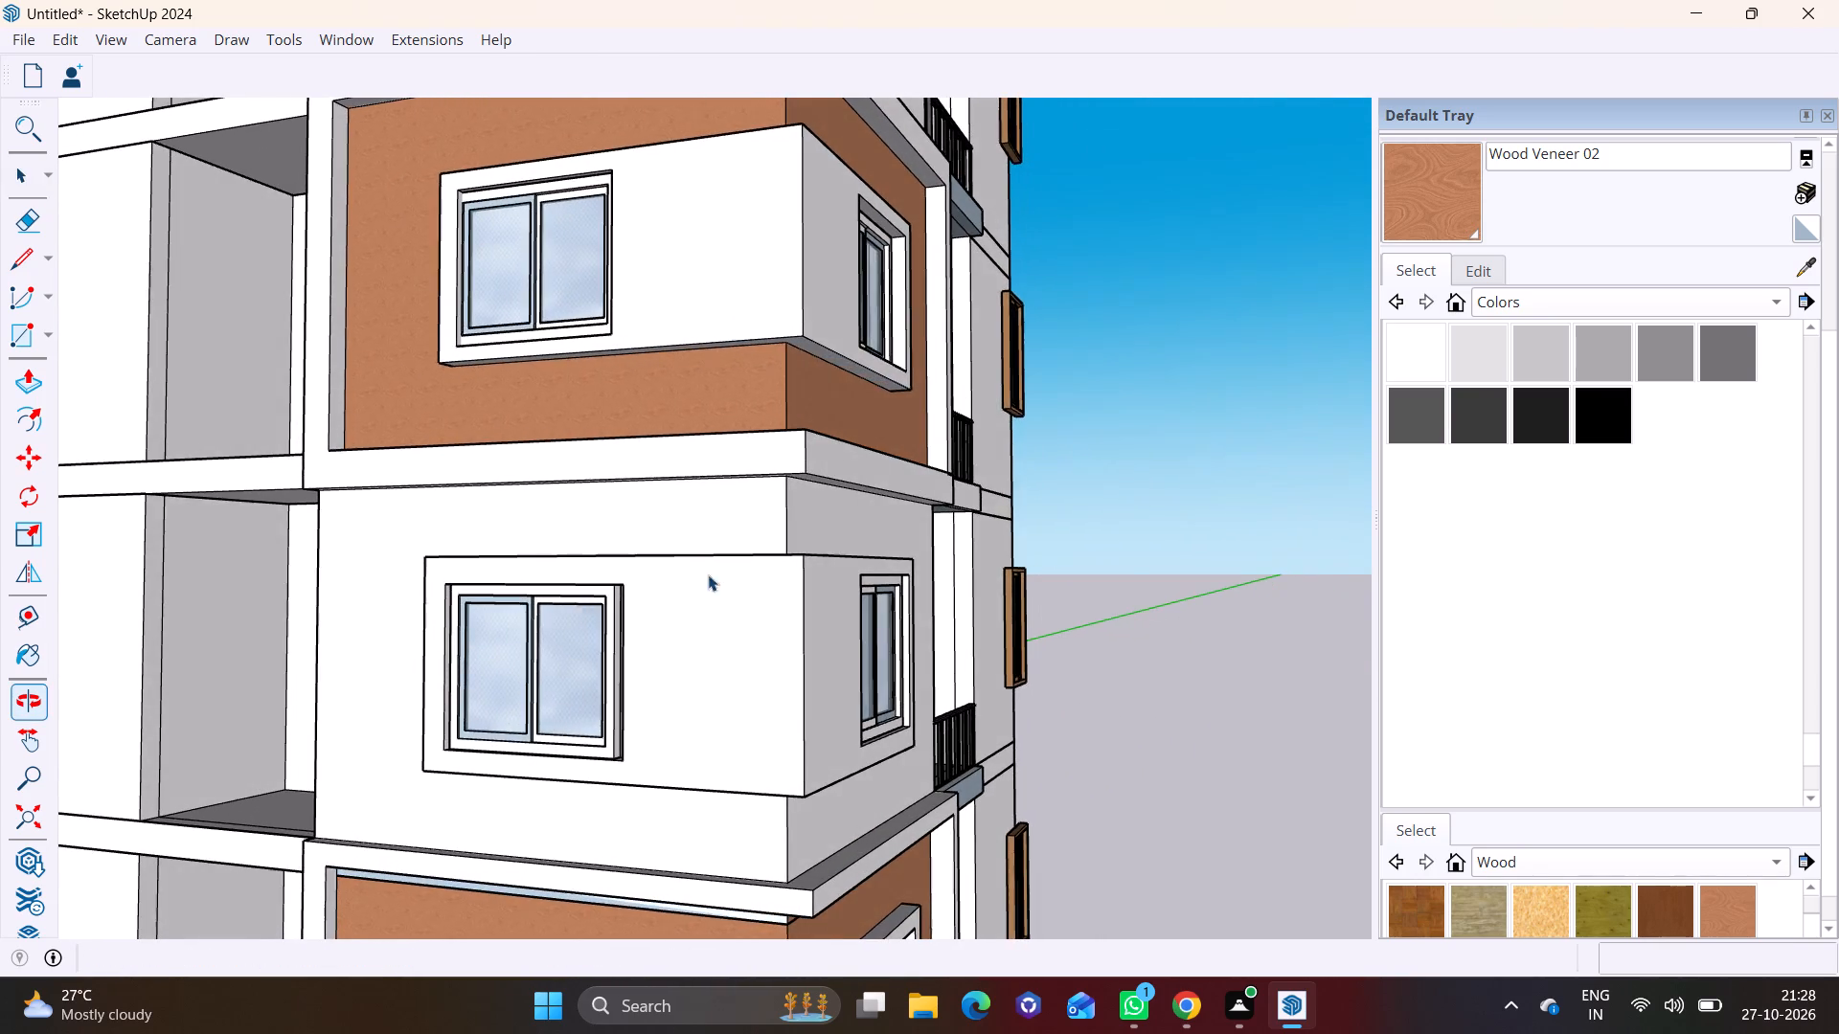
pyautogui.scroll(-2, 525, 604)
pyautogui.moveTo(517, 604); pyautogui.dragTo(696, 622, button='middle')
pyautogui.scroll(-3, 497, 603)
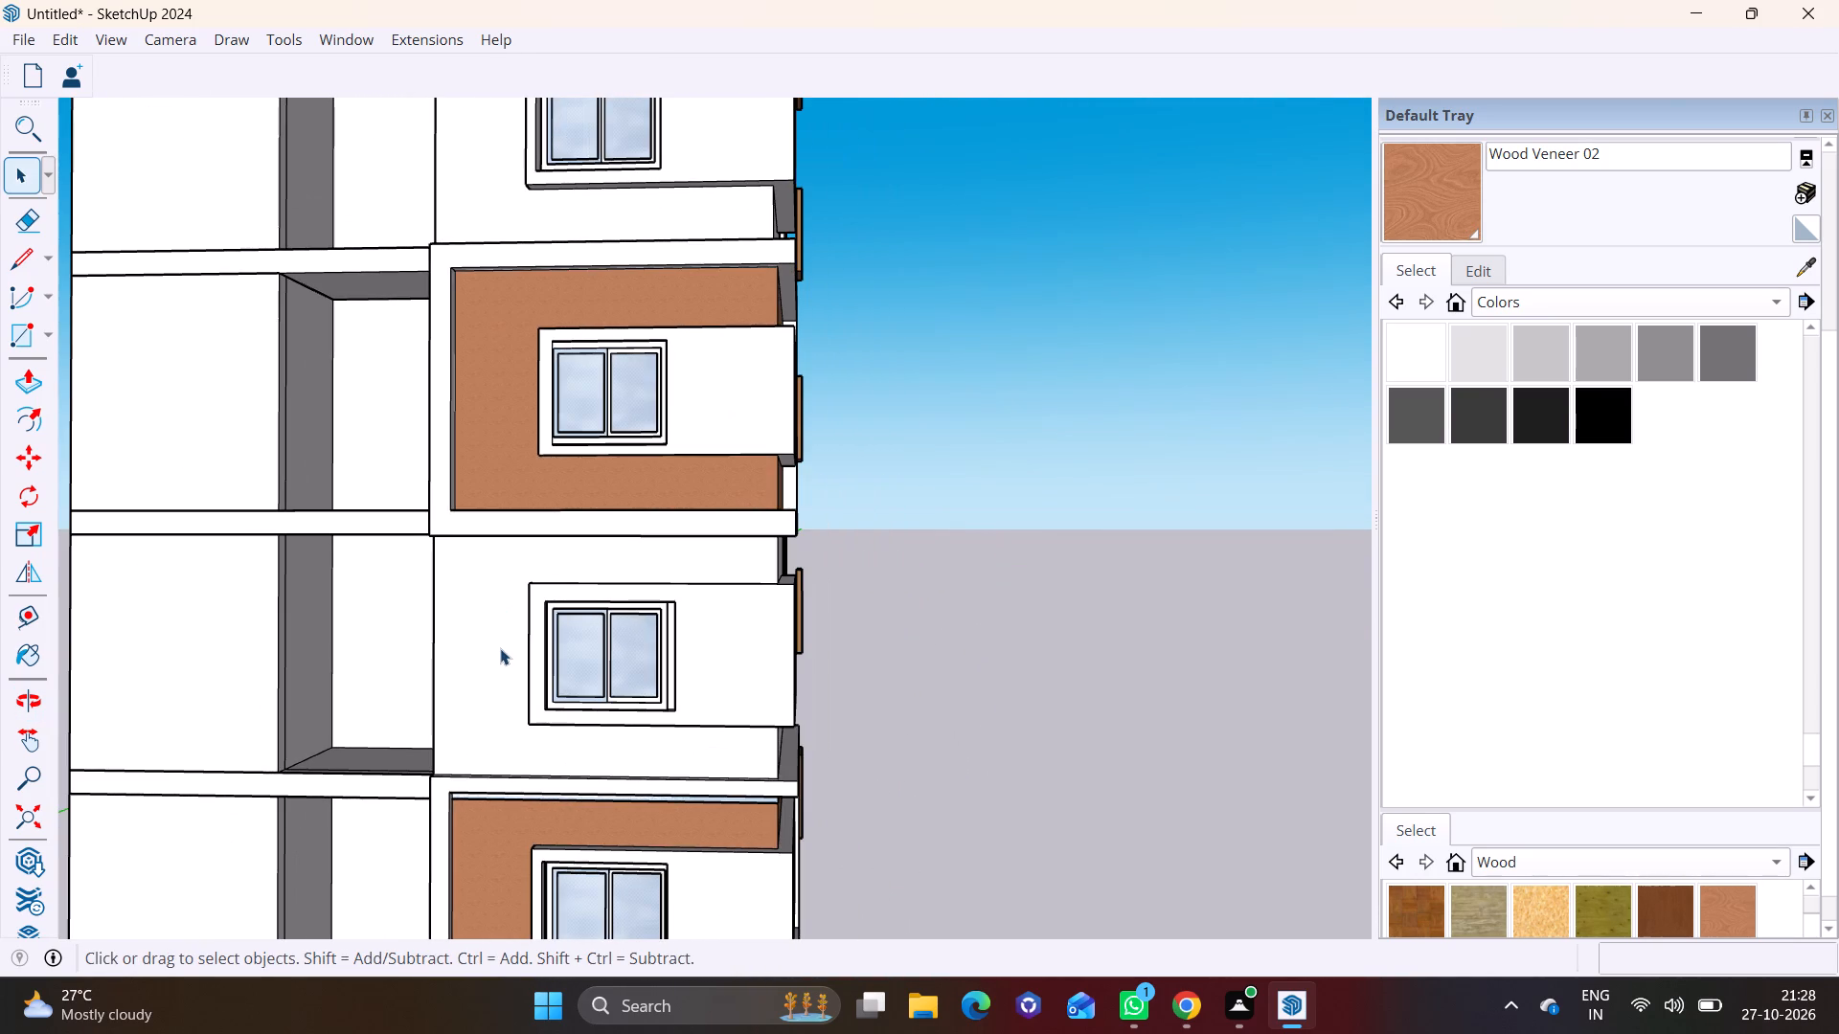
pyautogui.moveTo(526, 700); pyautogui.dragTo(555, 655, button='middle')
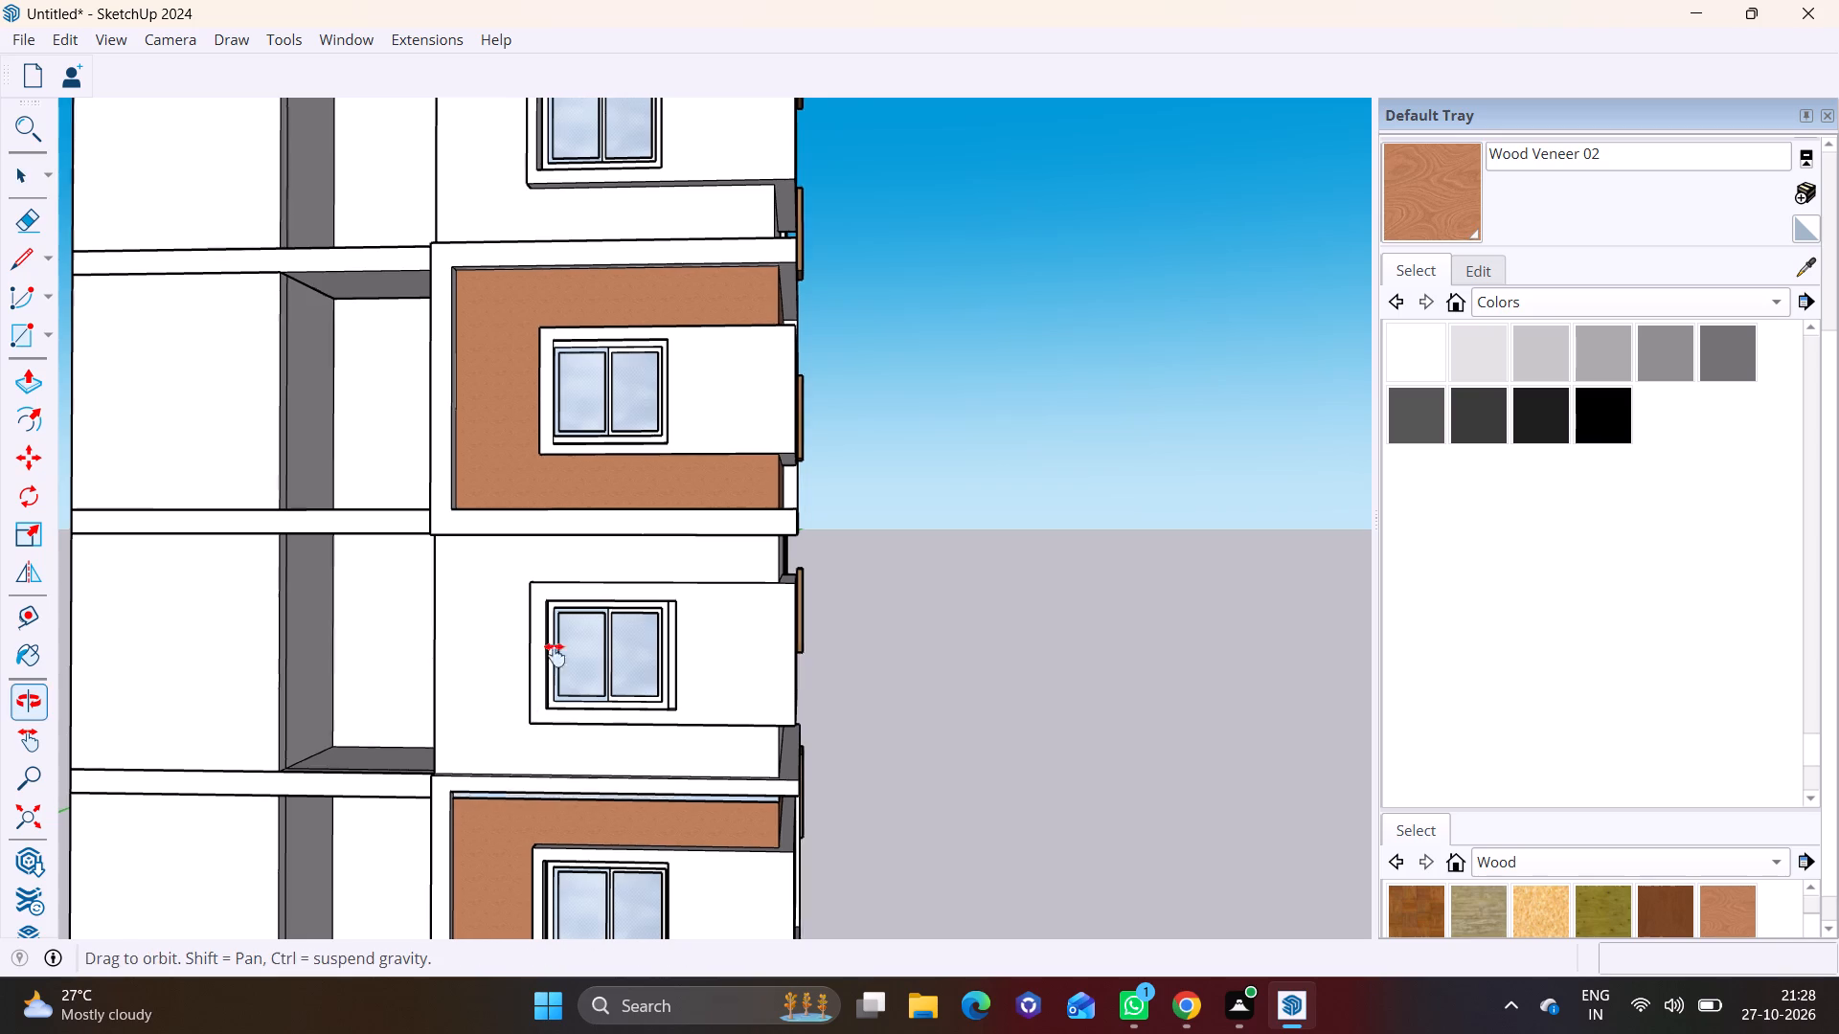
pyautogui.moveTo(555, 655); pyautogui.dragTo(619, 377, button='middle')
pyautogui.scroll(2, 528, 480)
pyautogui.scroll(1, 558, 554)
pyautogui.moveTo(559, 554); pyautogui.dragTo(694, 549, button='middle')
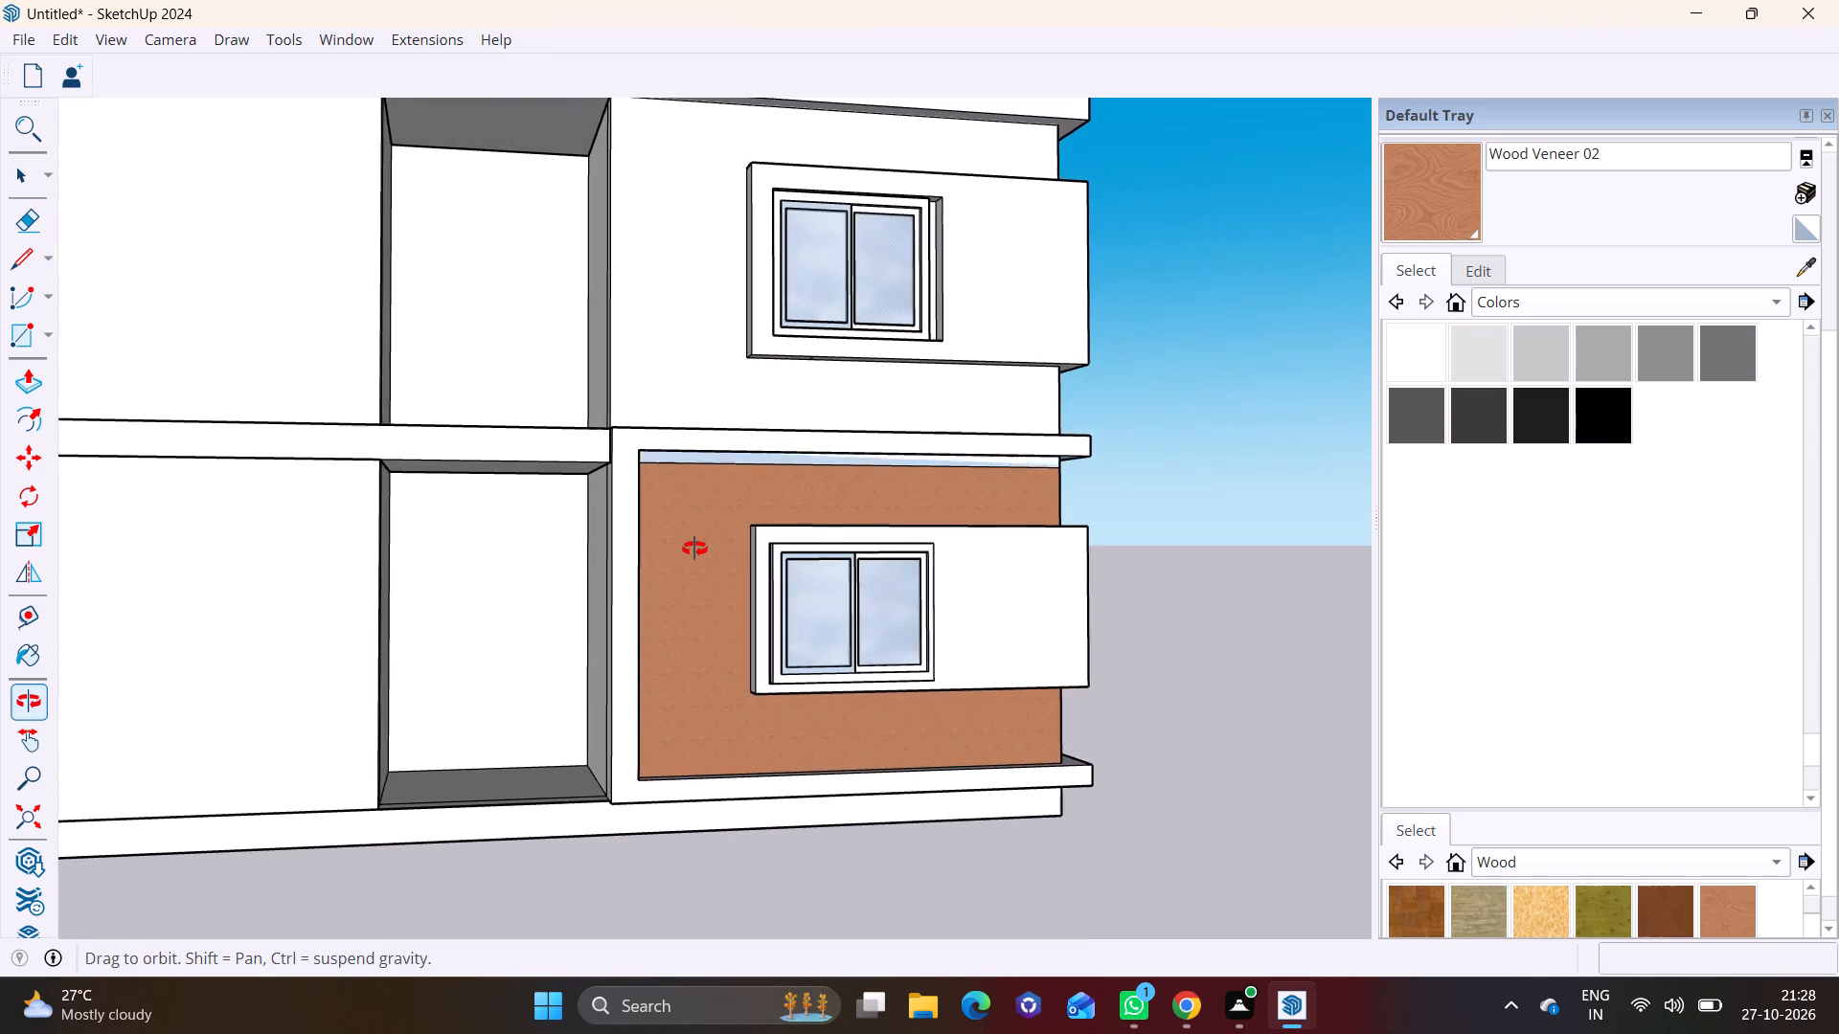
pyautogui.moveTo(694, 549); pyautogui.dragTo(691, 549, button='middle')
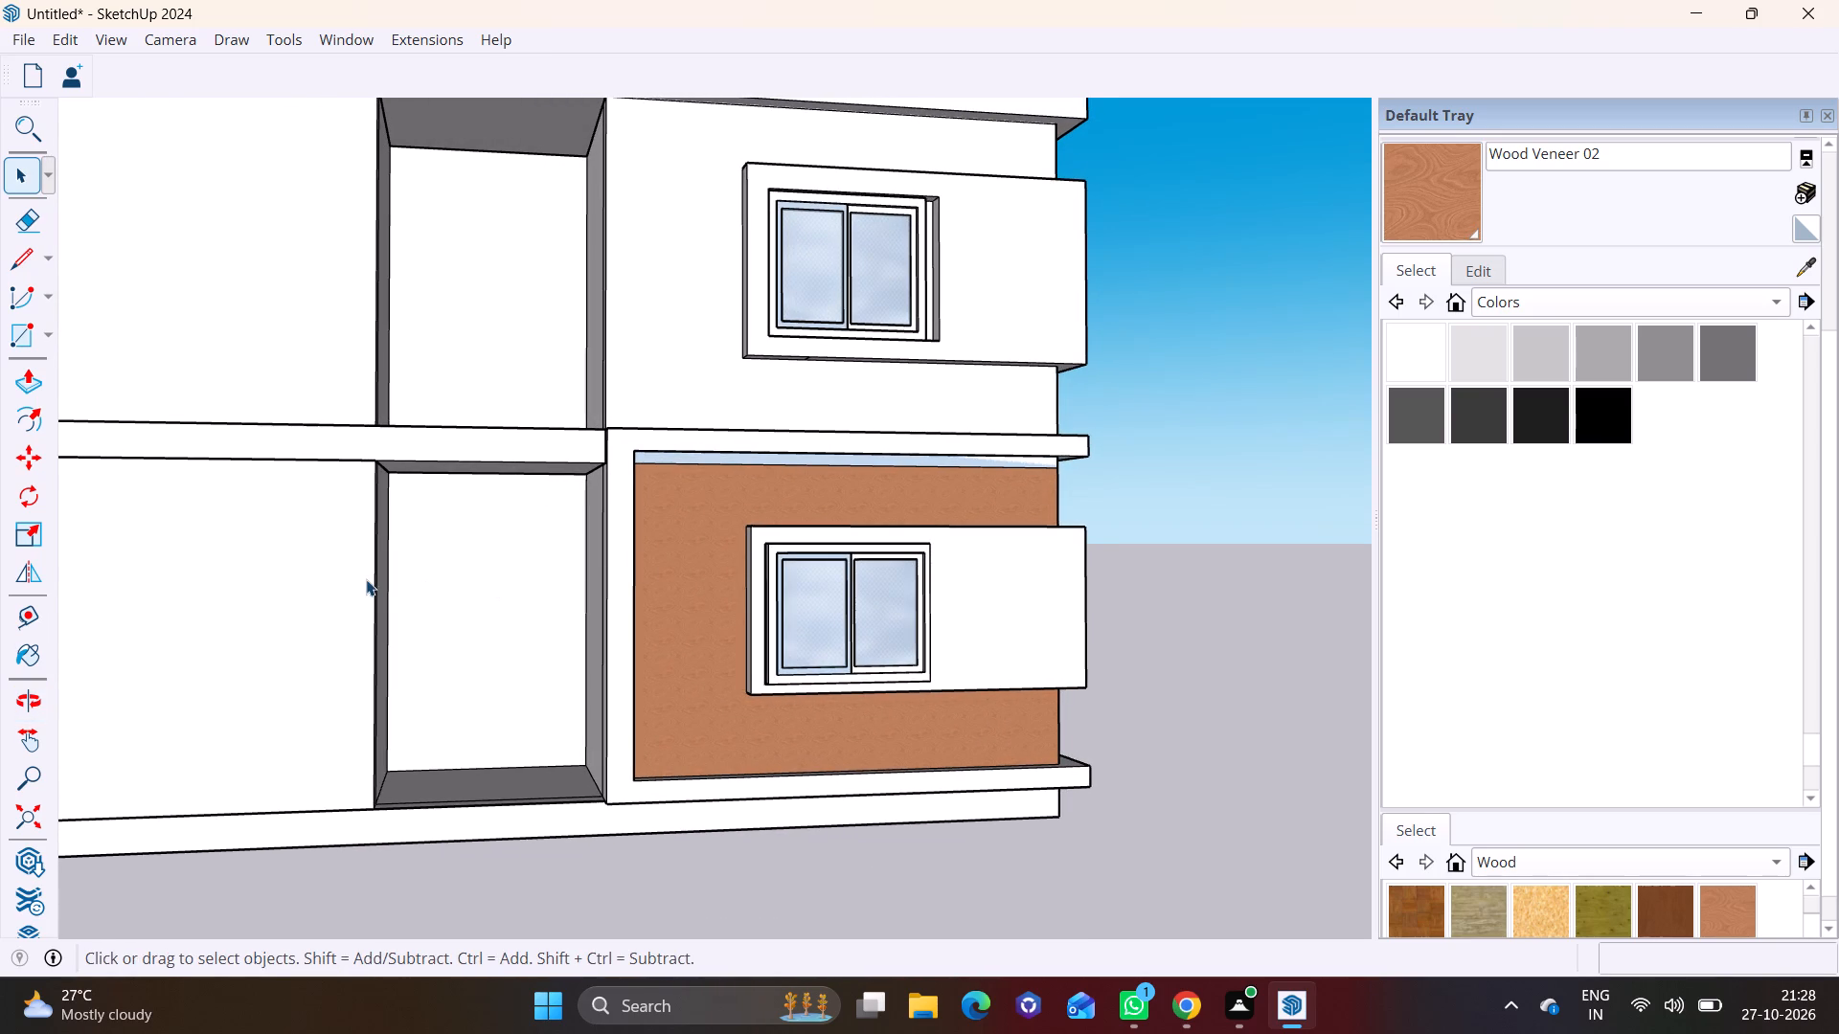
# Draw a 1' high rectangle on the side wall's floor band between the first and second storeys, from outer edge to recess.
pyautogui.keyDown('shift'); pyautogui.moveTo(366, 579); pyautogui.dragTo(593, 714, button='middle'); pyautogui.keyUp('shift')
pyautogui.moveTo(597, 685); pyautogui.dragTo(585, 687, button='middle')
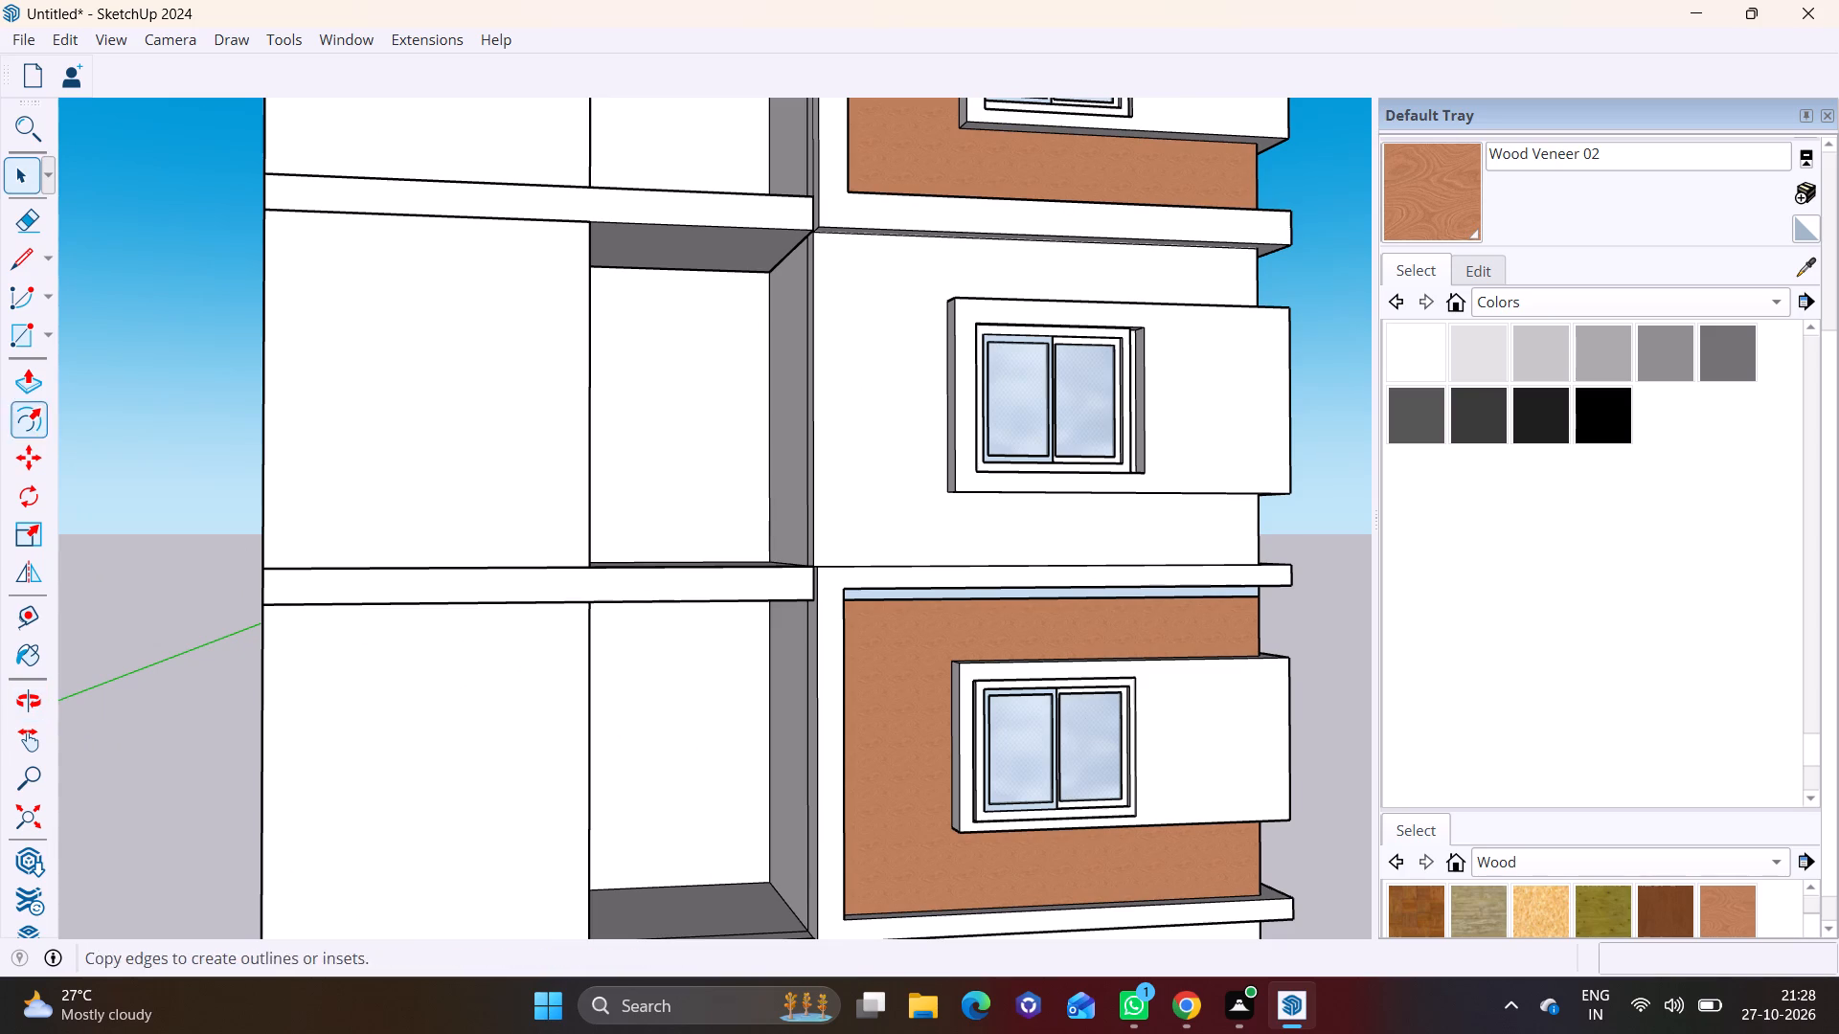
pyautogui.click(53, 328)
pyautogui.click(71, 358)
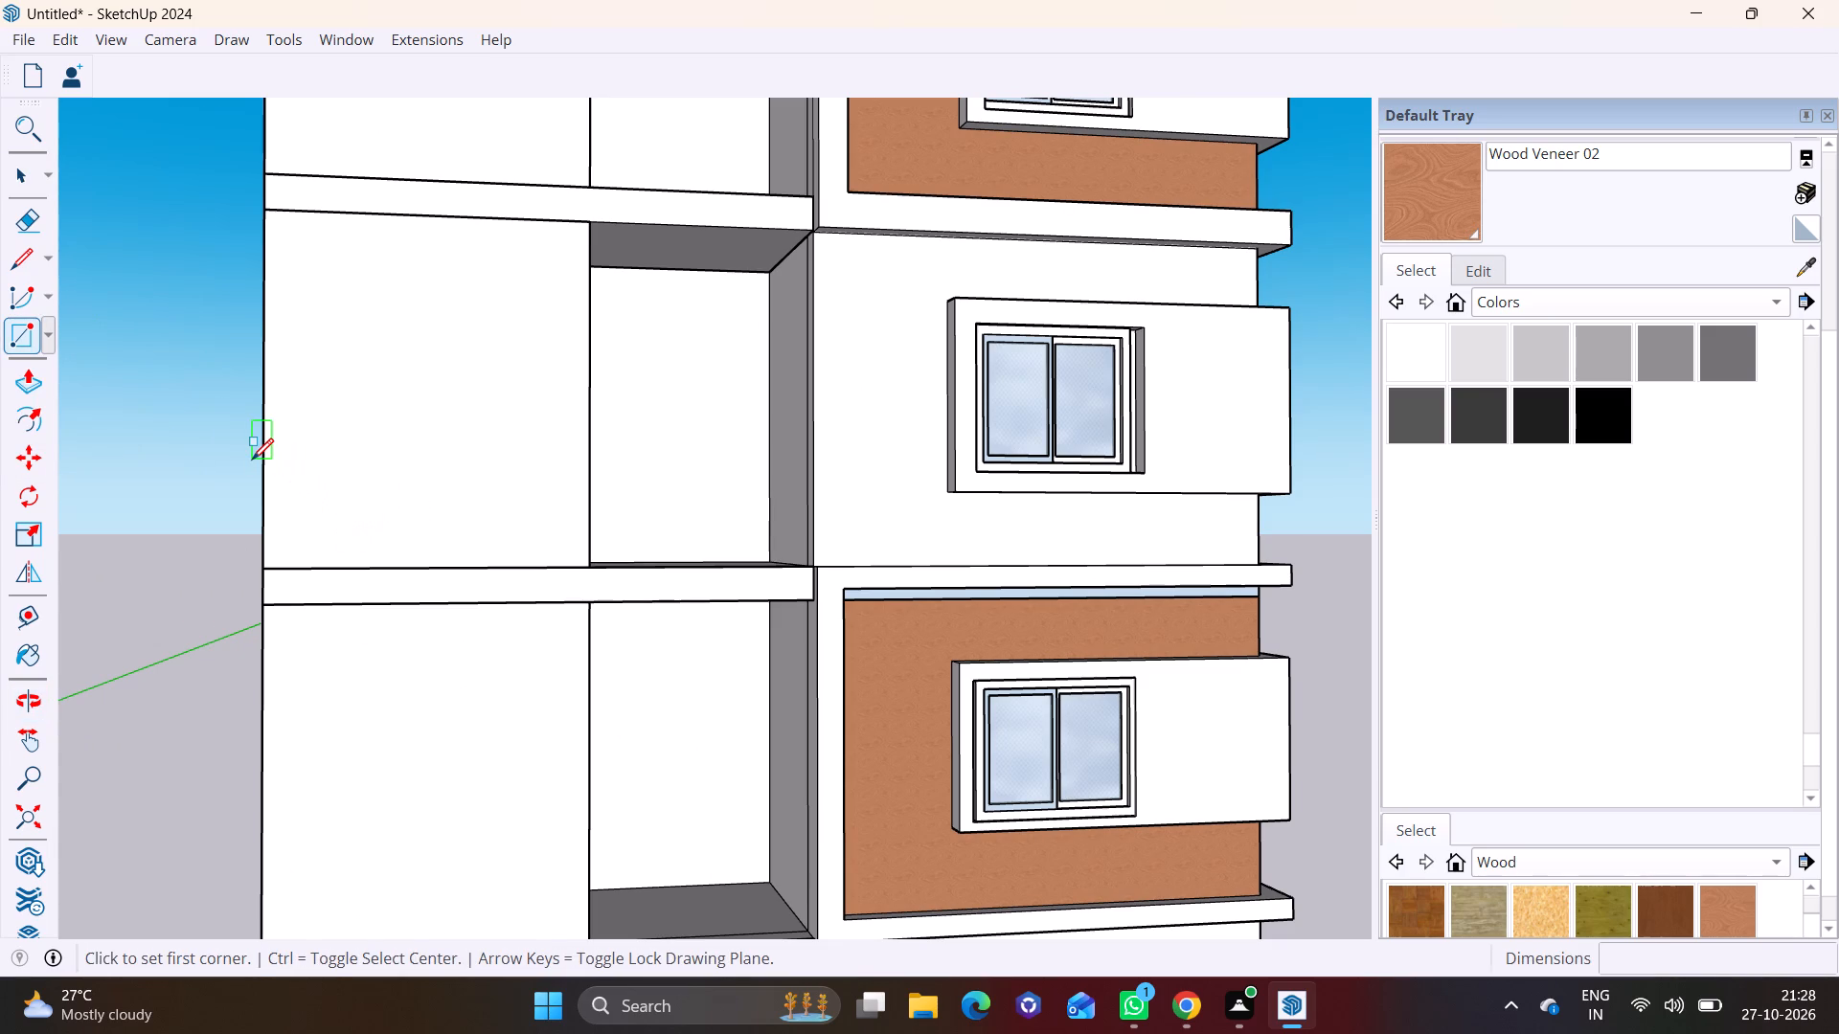
pyautogui.scroll(7, 443, 552)
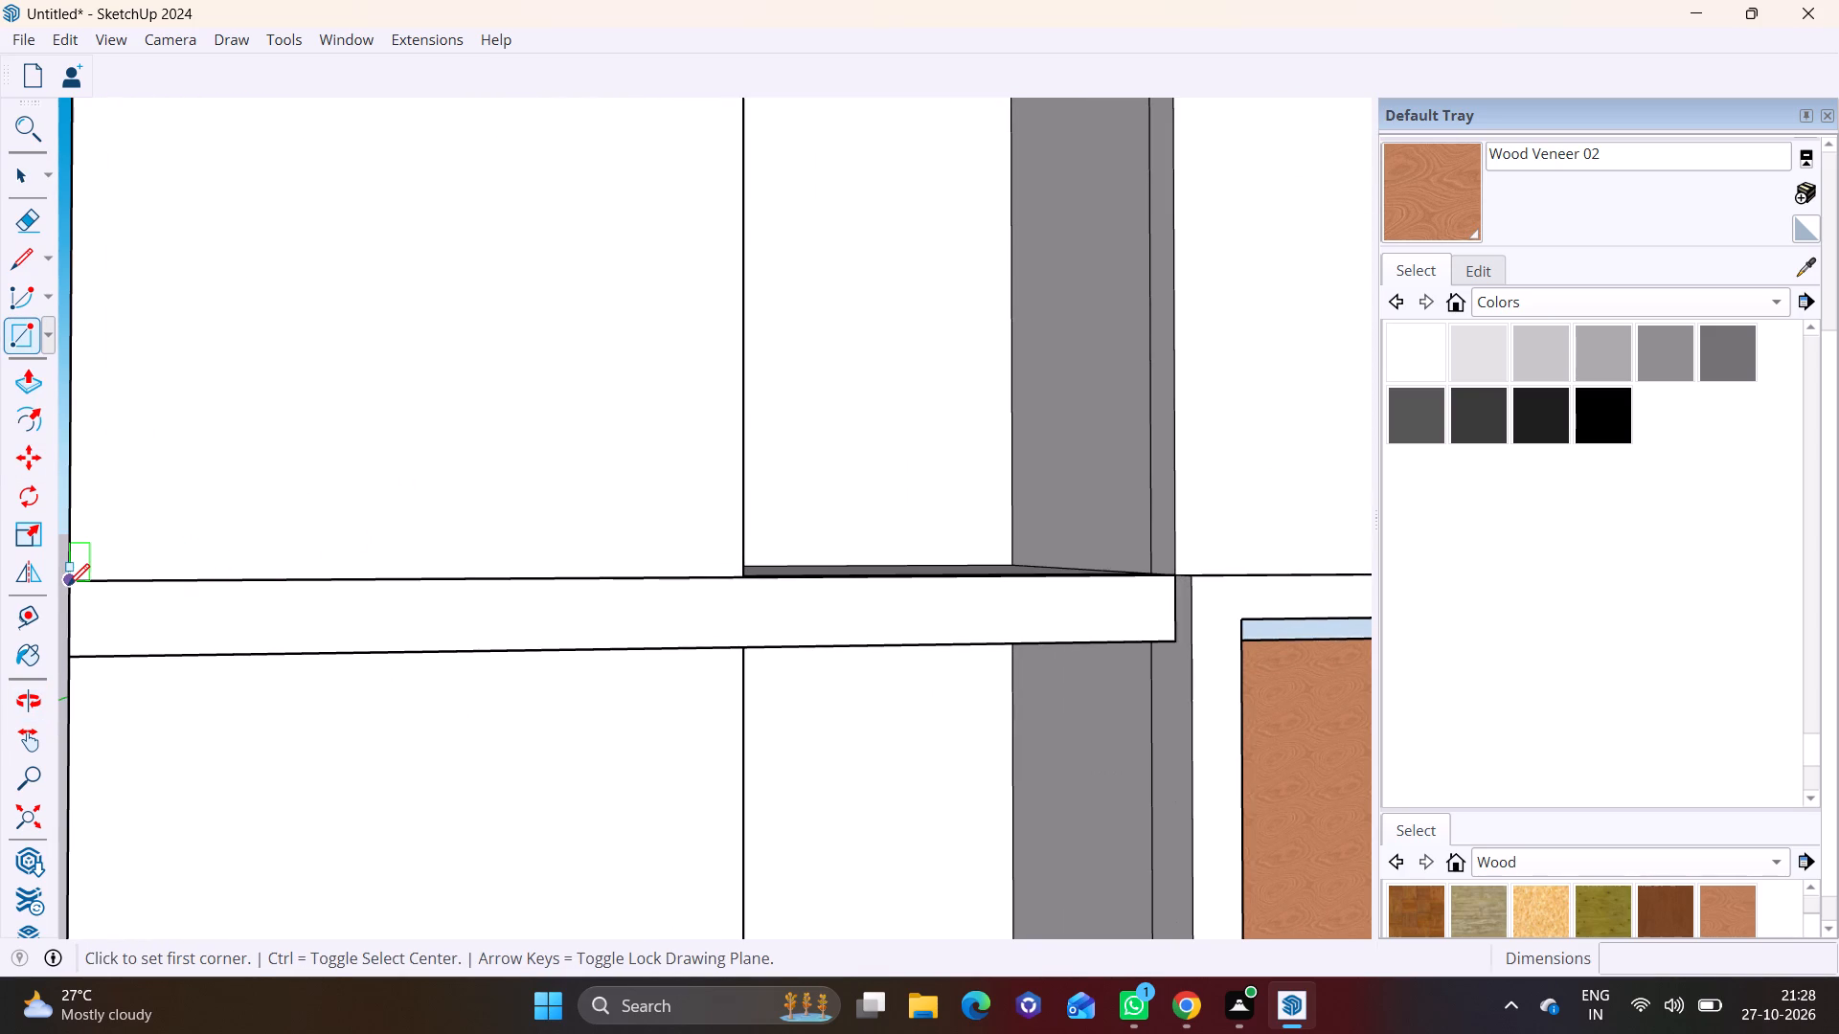
pyautogui.click(68, 585)
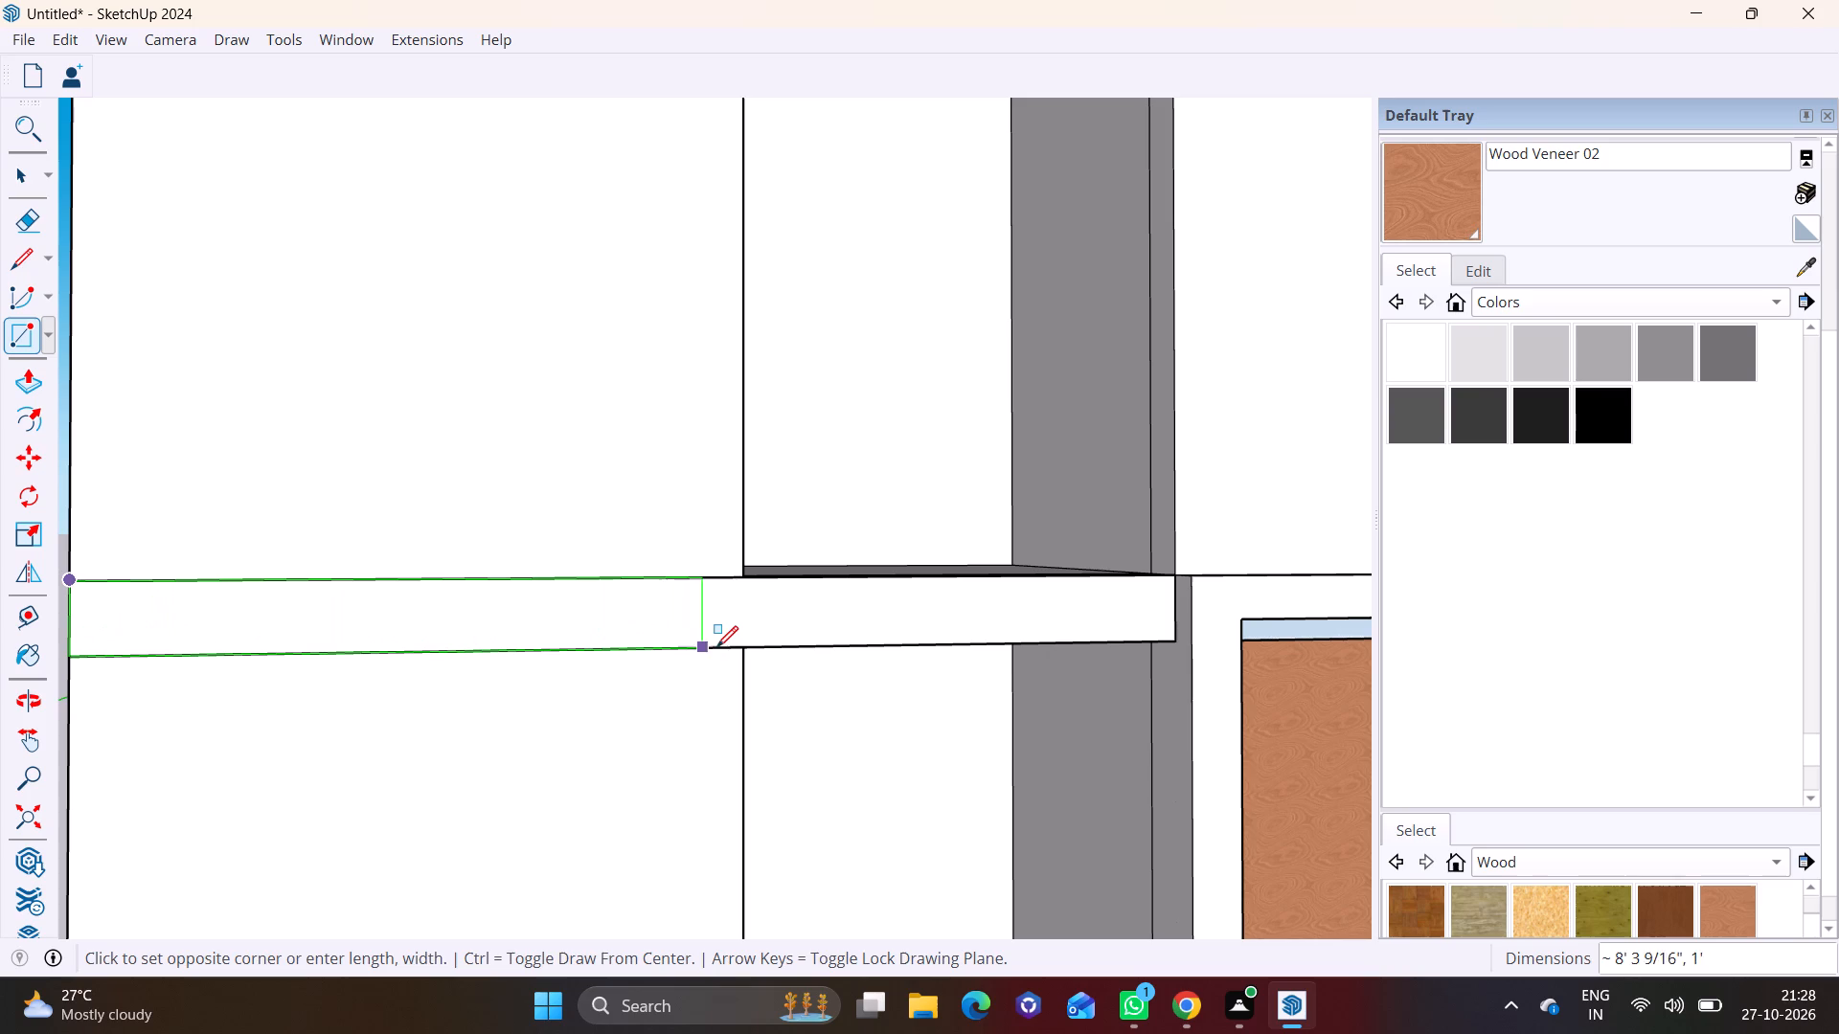
pyautogui.click(745, 643)
pyautogui.press('space')
# Push/Pull the side wall's band face between the first and second storeys outward about 8 1/4".
pyautogui.click(606, 641)
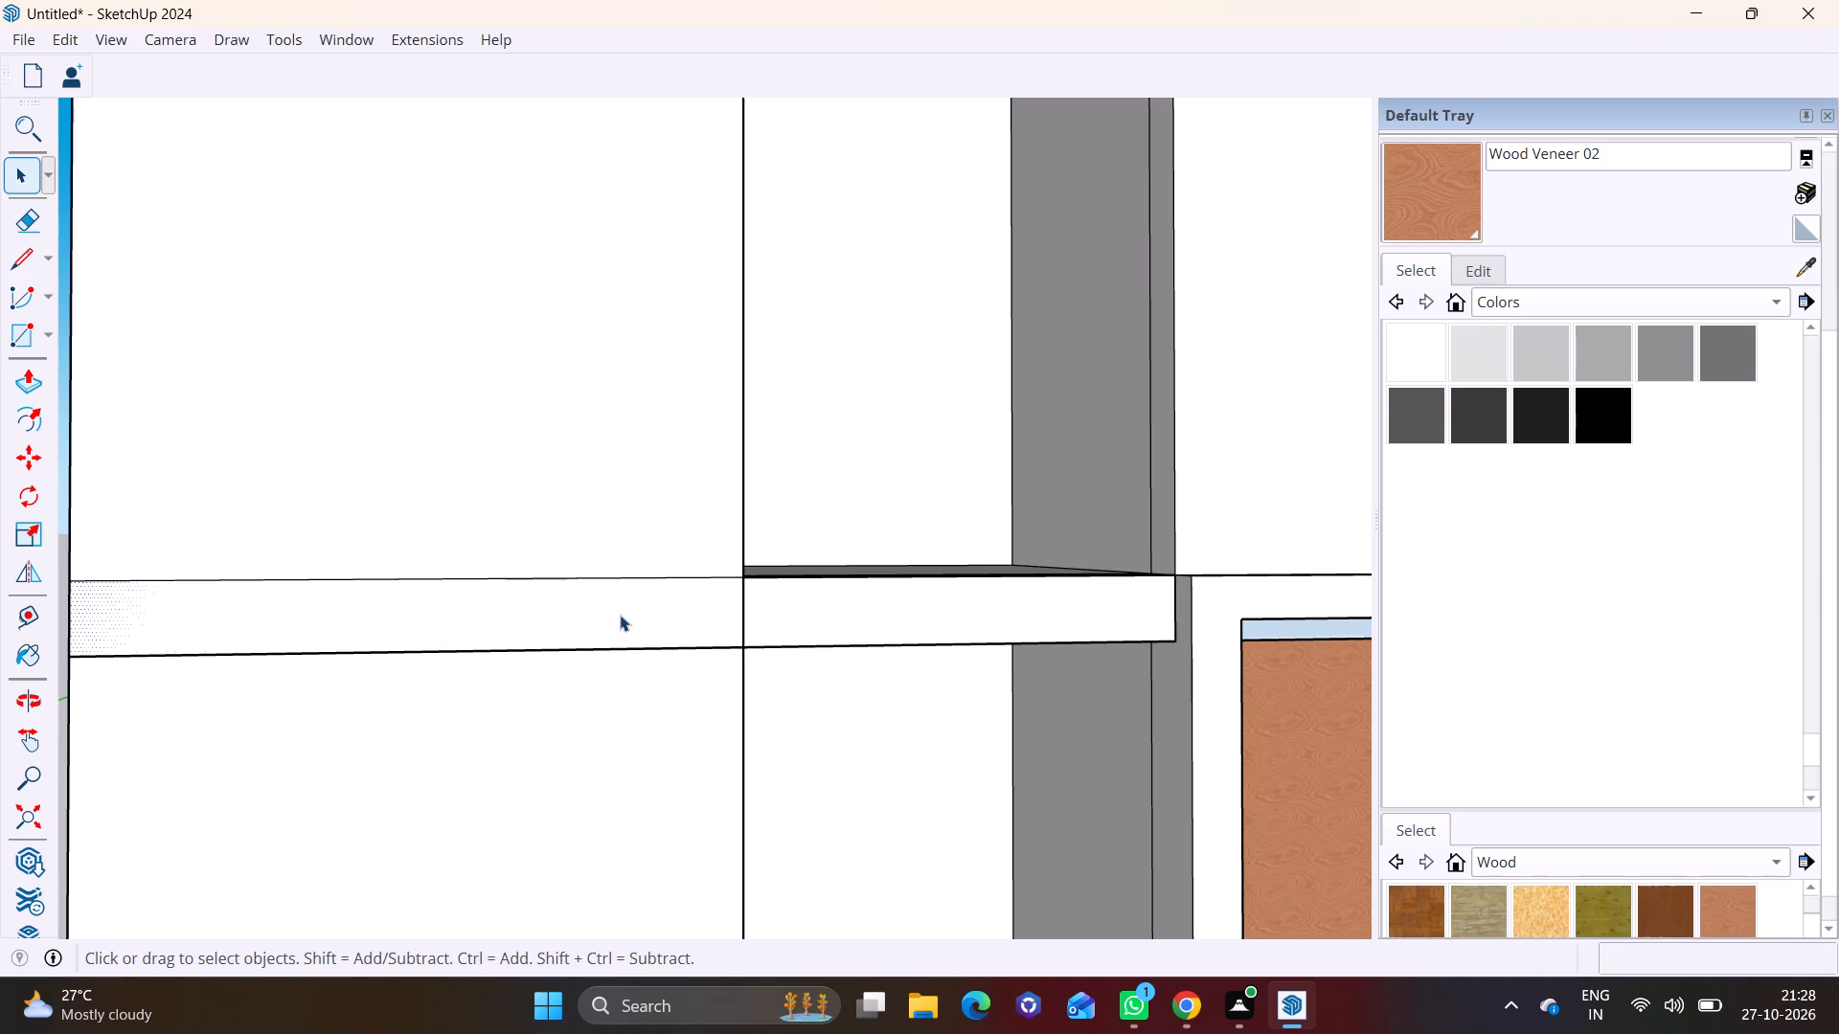
pyautogui.scroll(1, 620, 615)
pyautogui.click(624, 612)
pyautogui.moveTo(640, 612); pyautogui.dragTo(400, 745, button='middle')
pyautogui.scroll(-5, 383, 653)
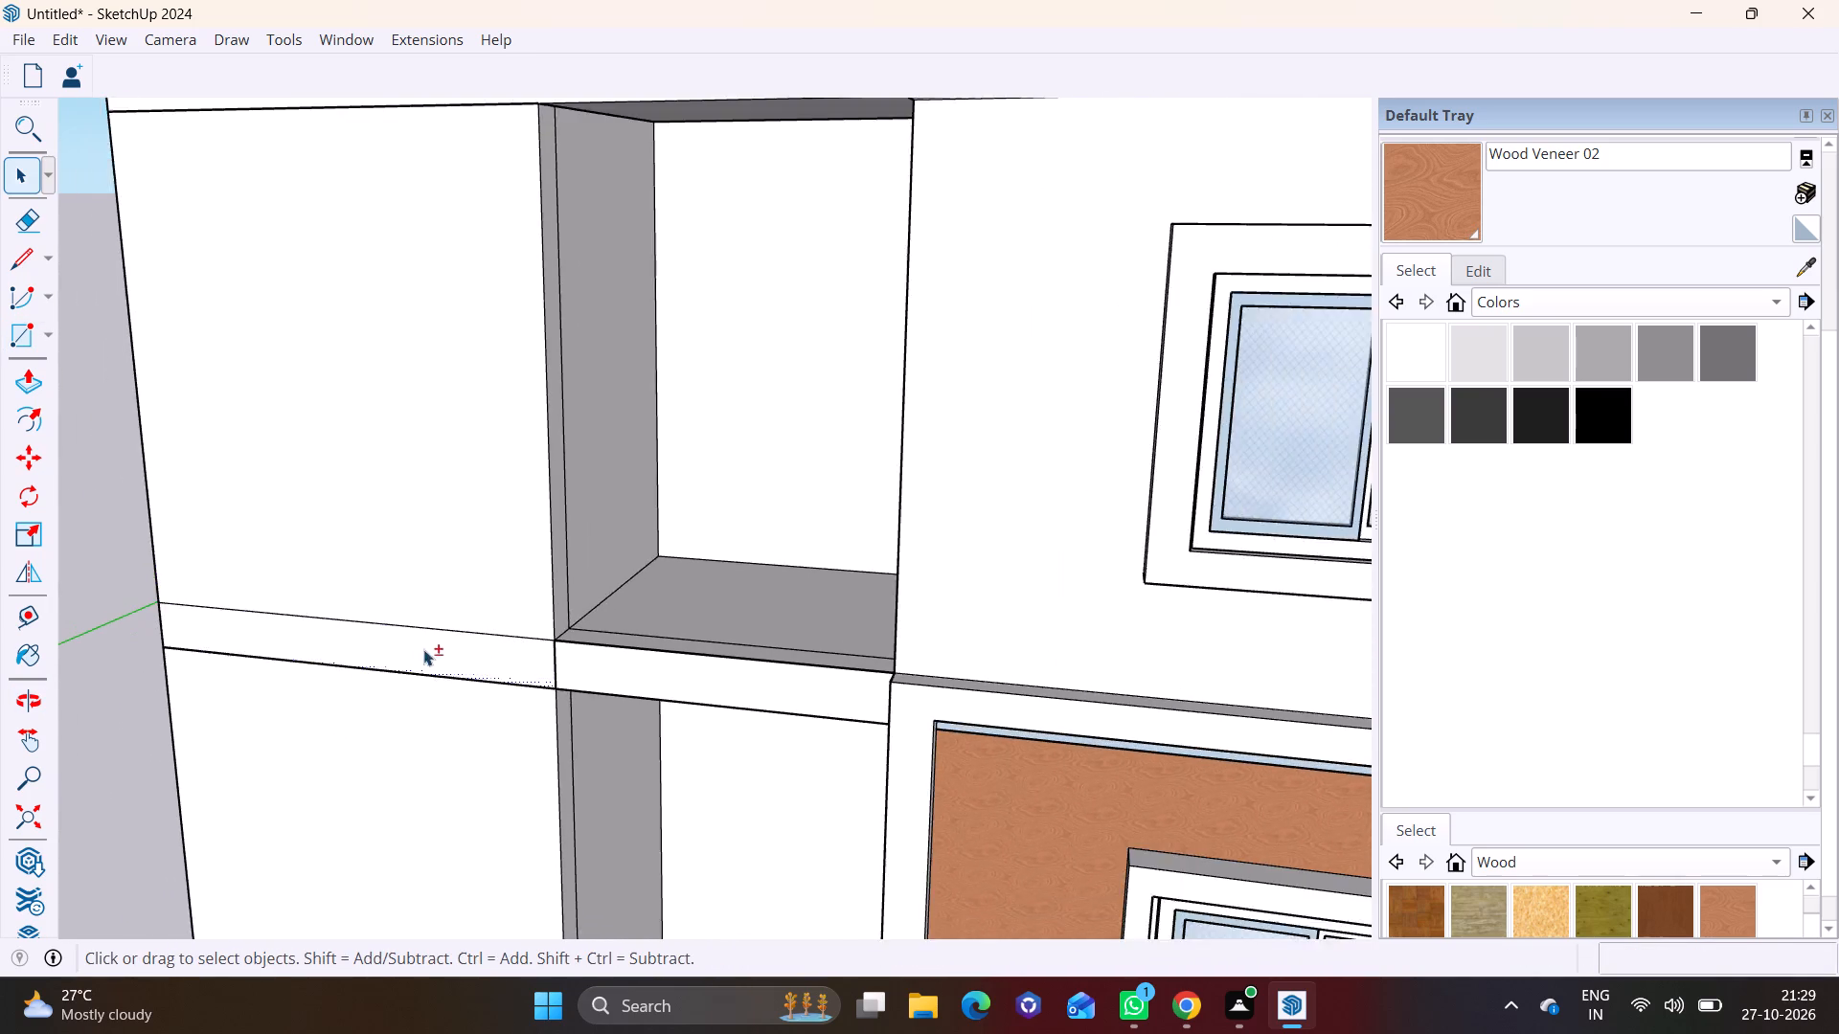
pyautogui.keyDown('shift'); pyautogui.moveTo(434, 649); pyautogui.dragTo(540, 569, button='middle'); pyautogui.keyUp('shift')
pyautogui.click(30, 390)
pyautogui.click(437, 556)
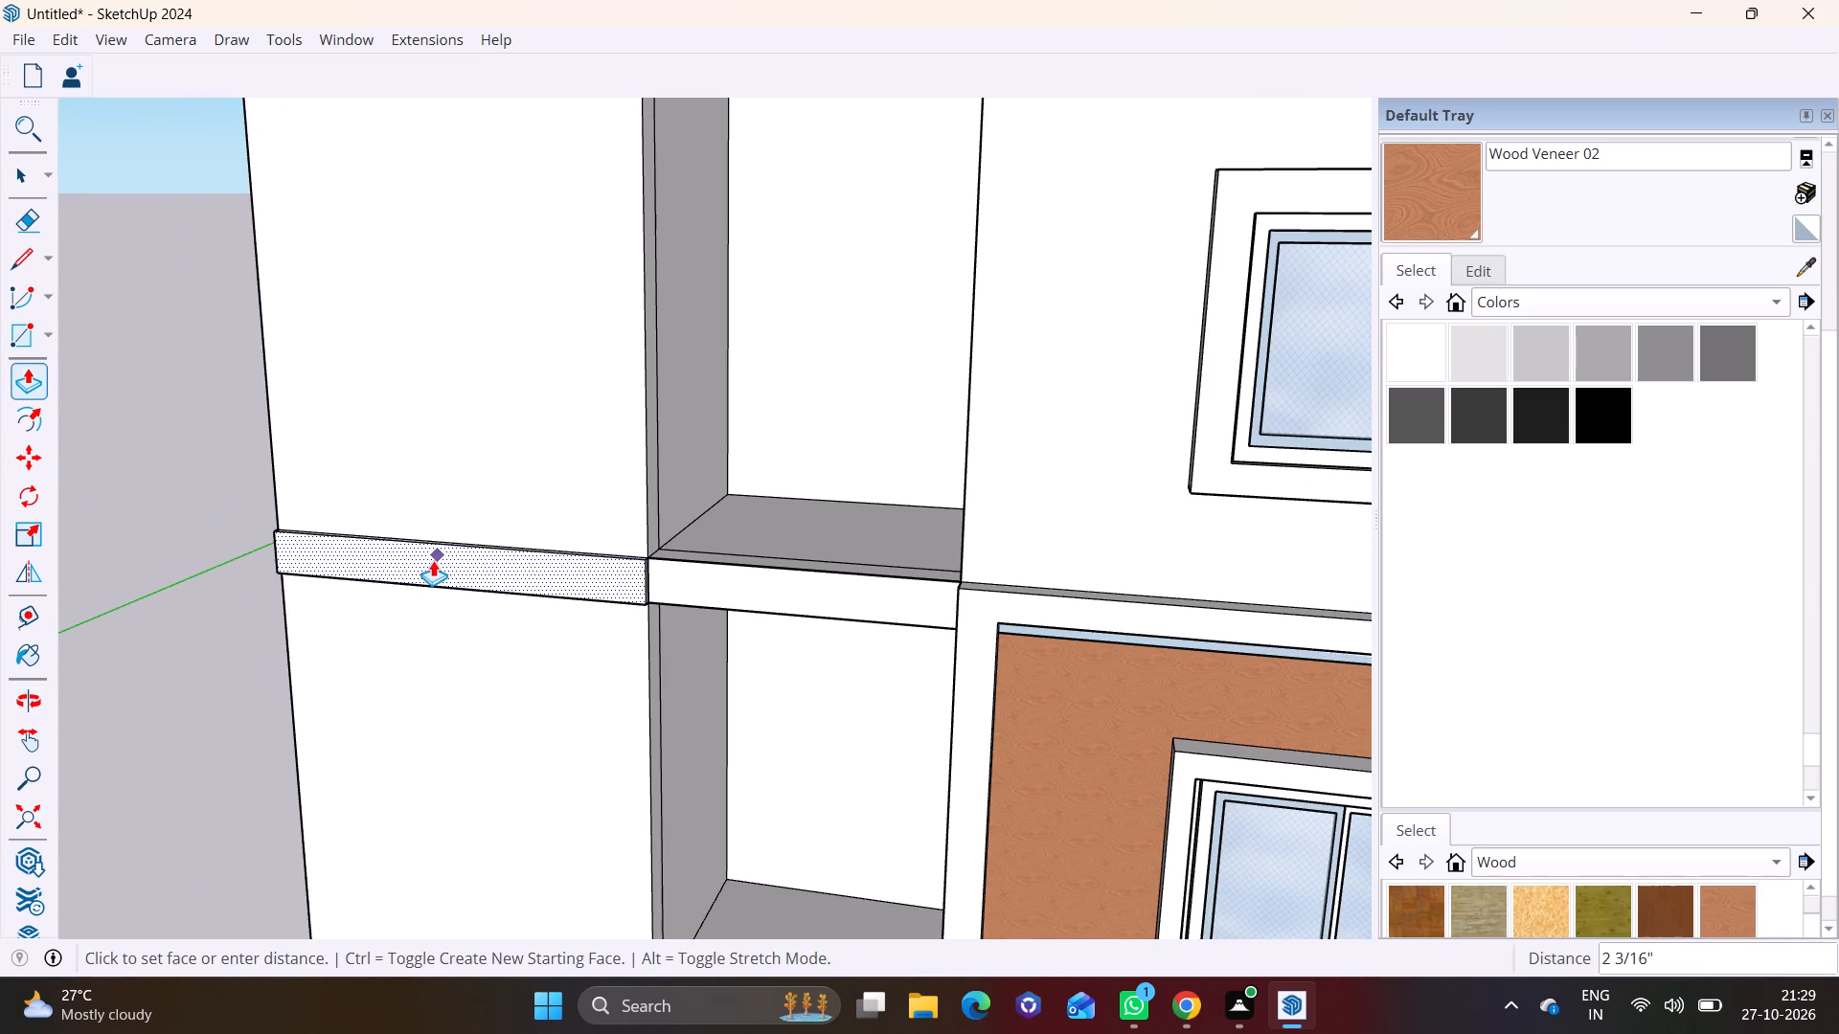
pyautogui.click(426, 569)
# Draw a rectangle about 9' 9/16" by 1' on the side wall's band below the third storey and delete the face closing the recess.
pyautogui.scroll(-2, 364, 447)
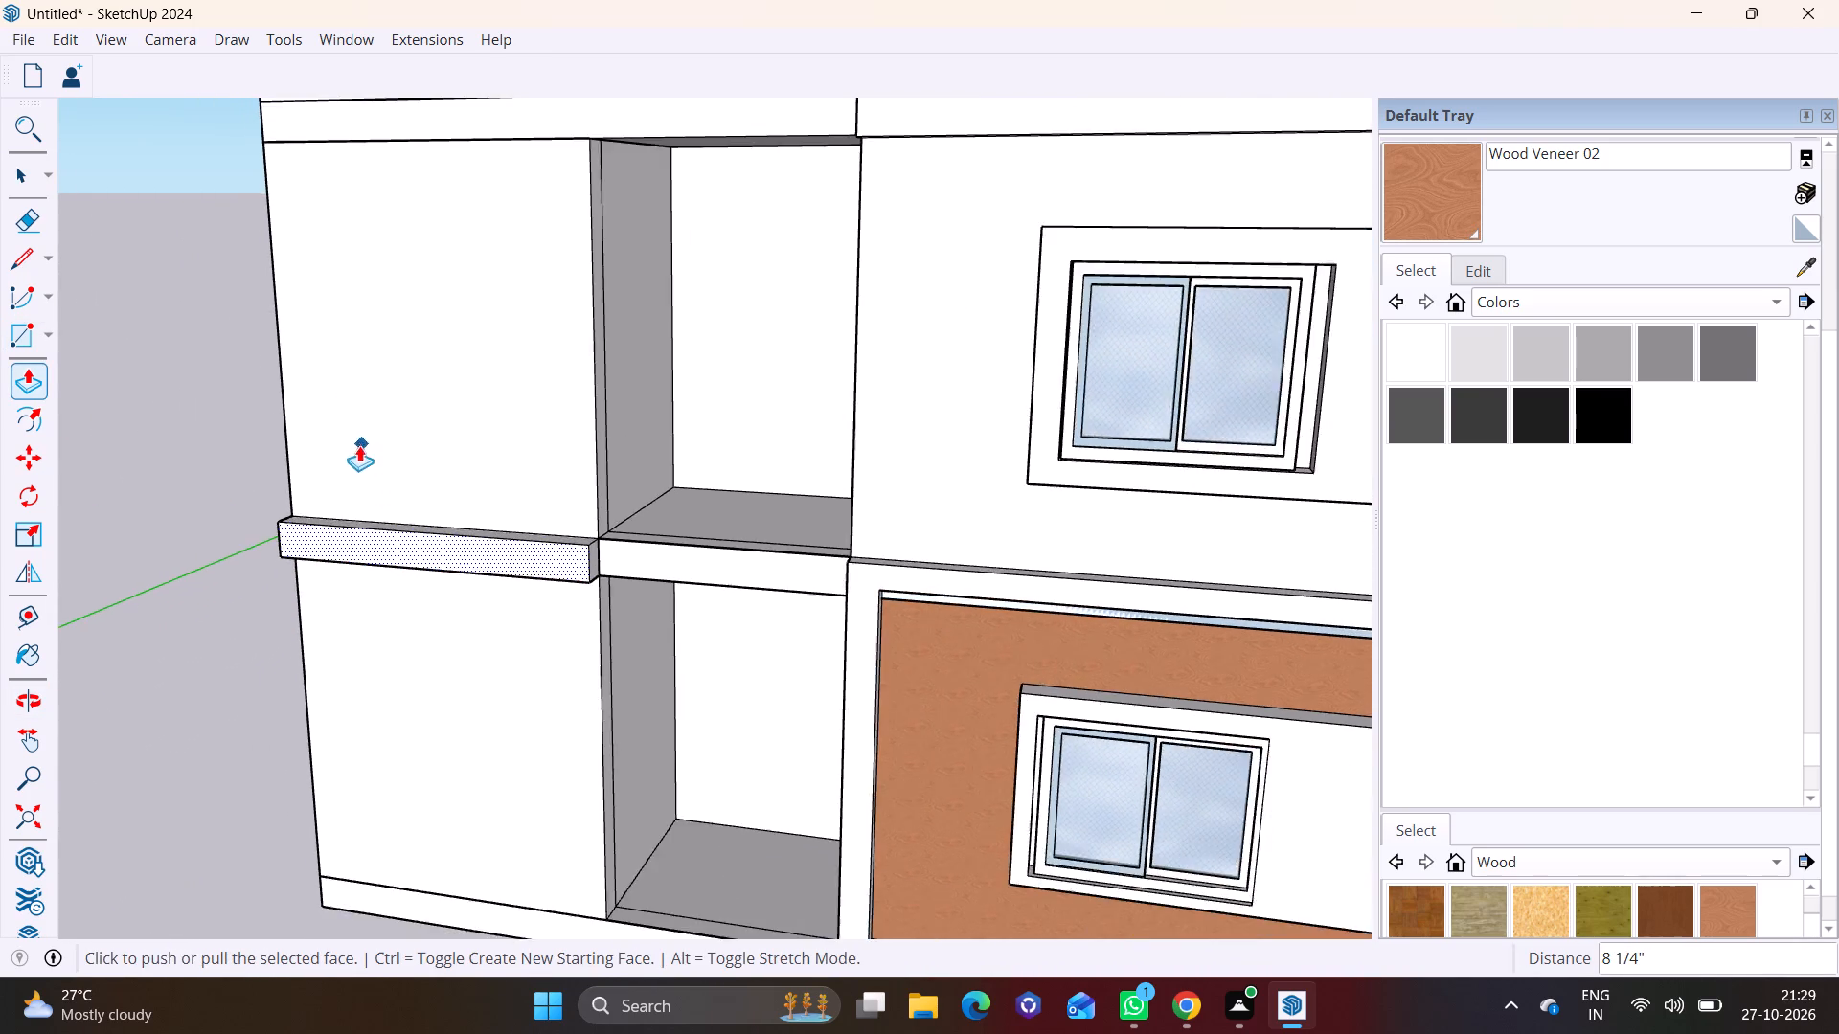
pyautogui.scroll(-4, 359, 445)
pyautogui.keyDown('shift'); pyautogui.moveTo(382, 280); pyautogui.dragTo(515, 686, button='middle'); pyautogui.keyUp('shift')
pyautogui.scroll(7, 681, 620)
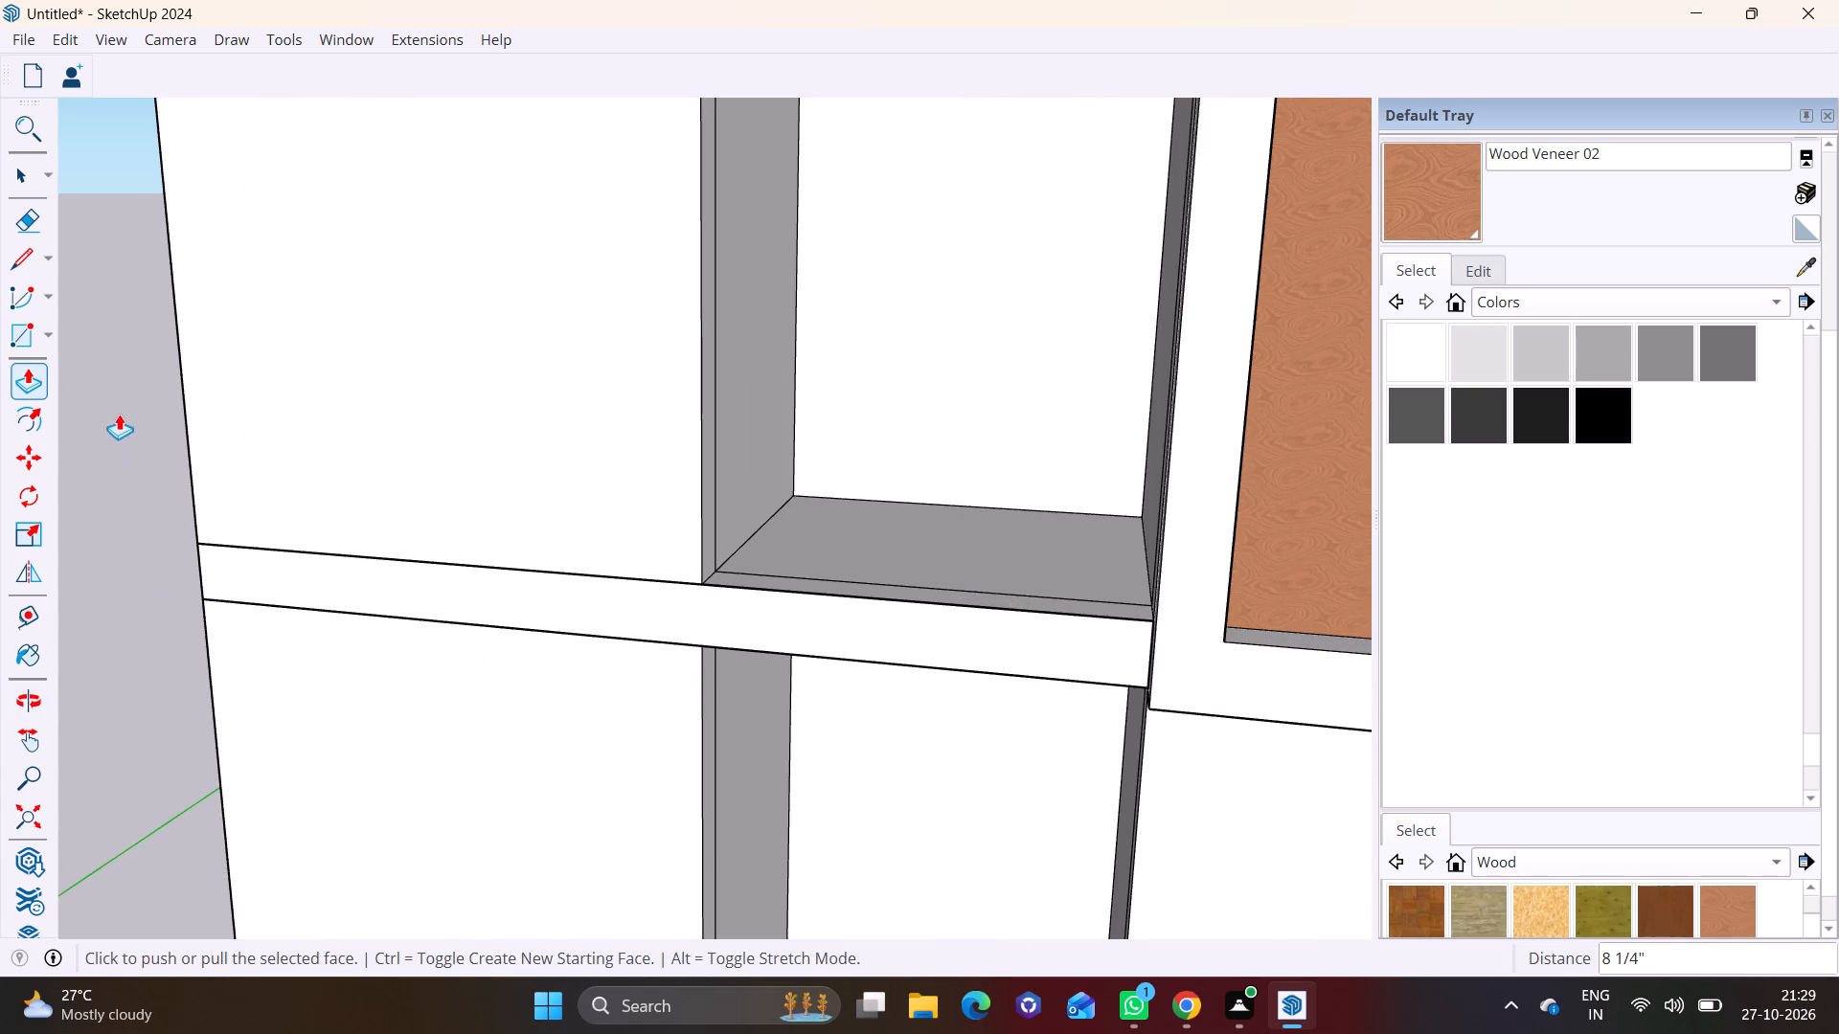
pyautogui.click(48, 334)
pyautogui.click(68, 360)
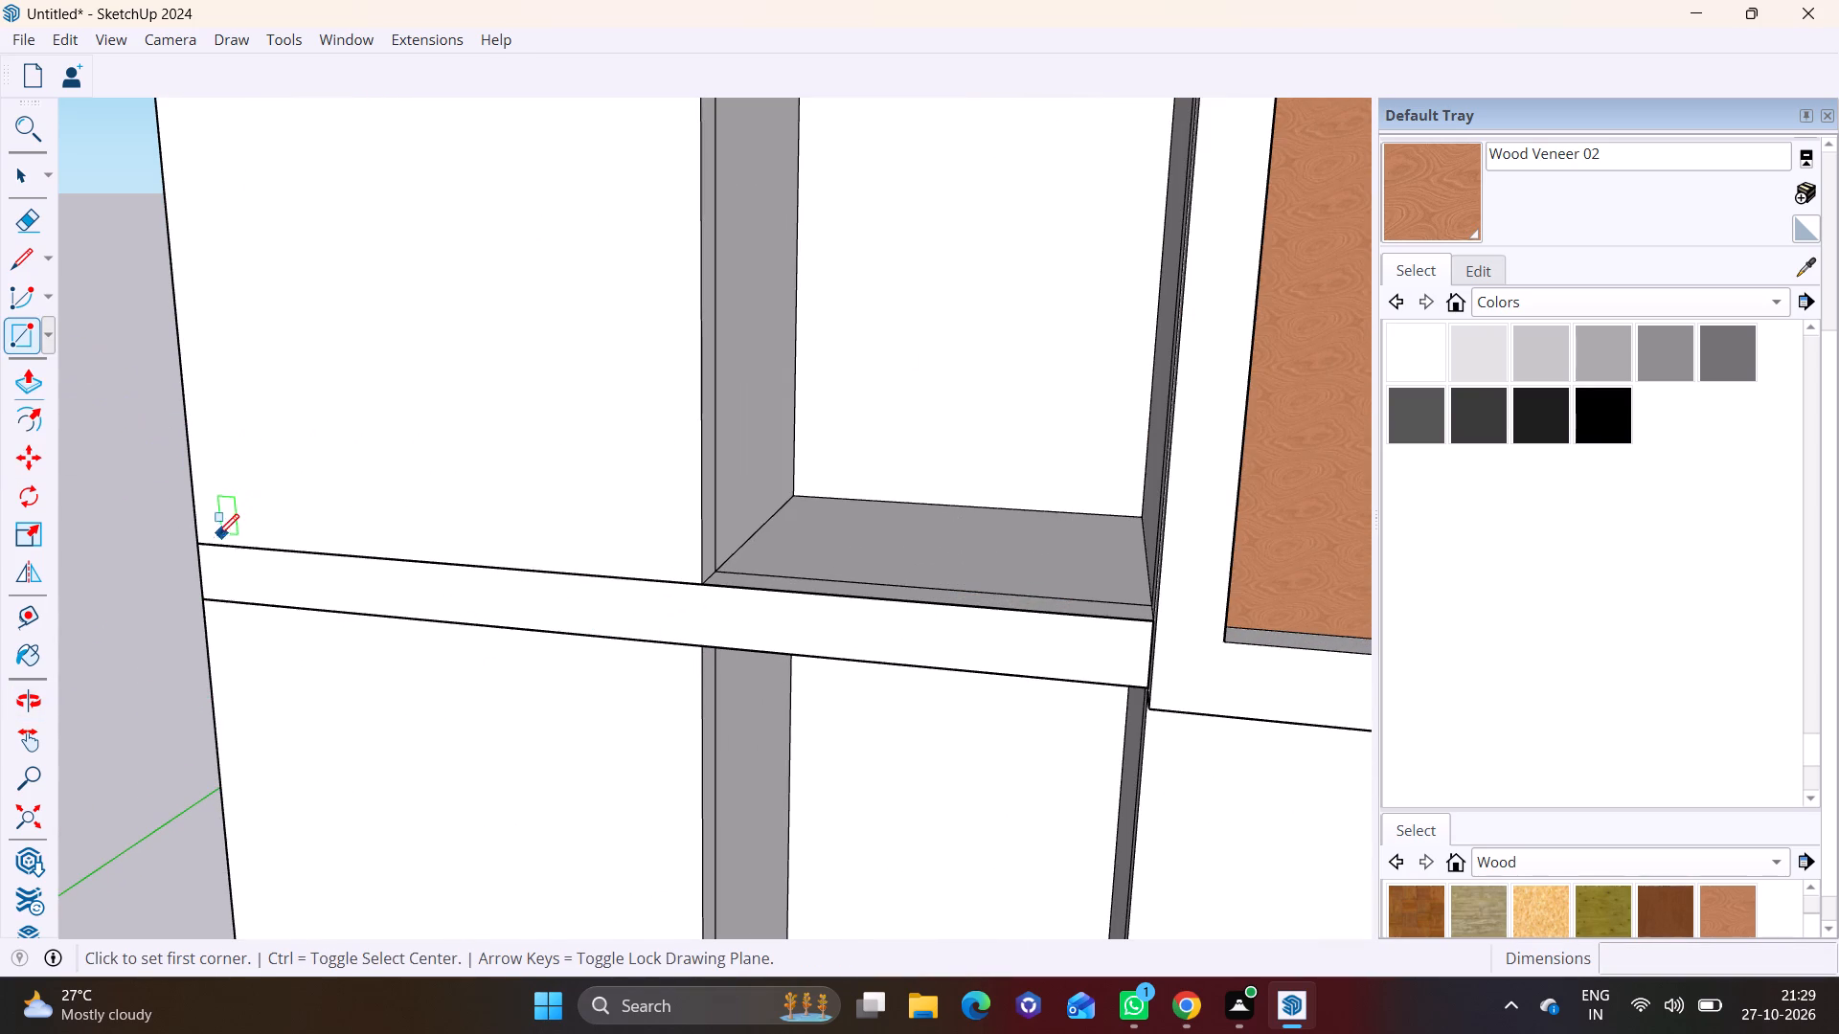
pyautogui.click(206, 544)
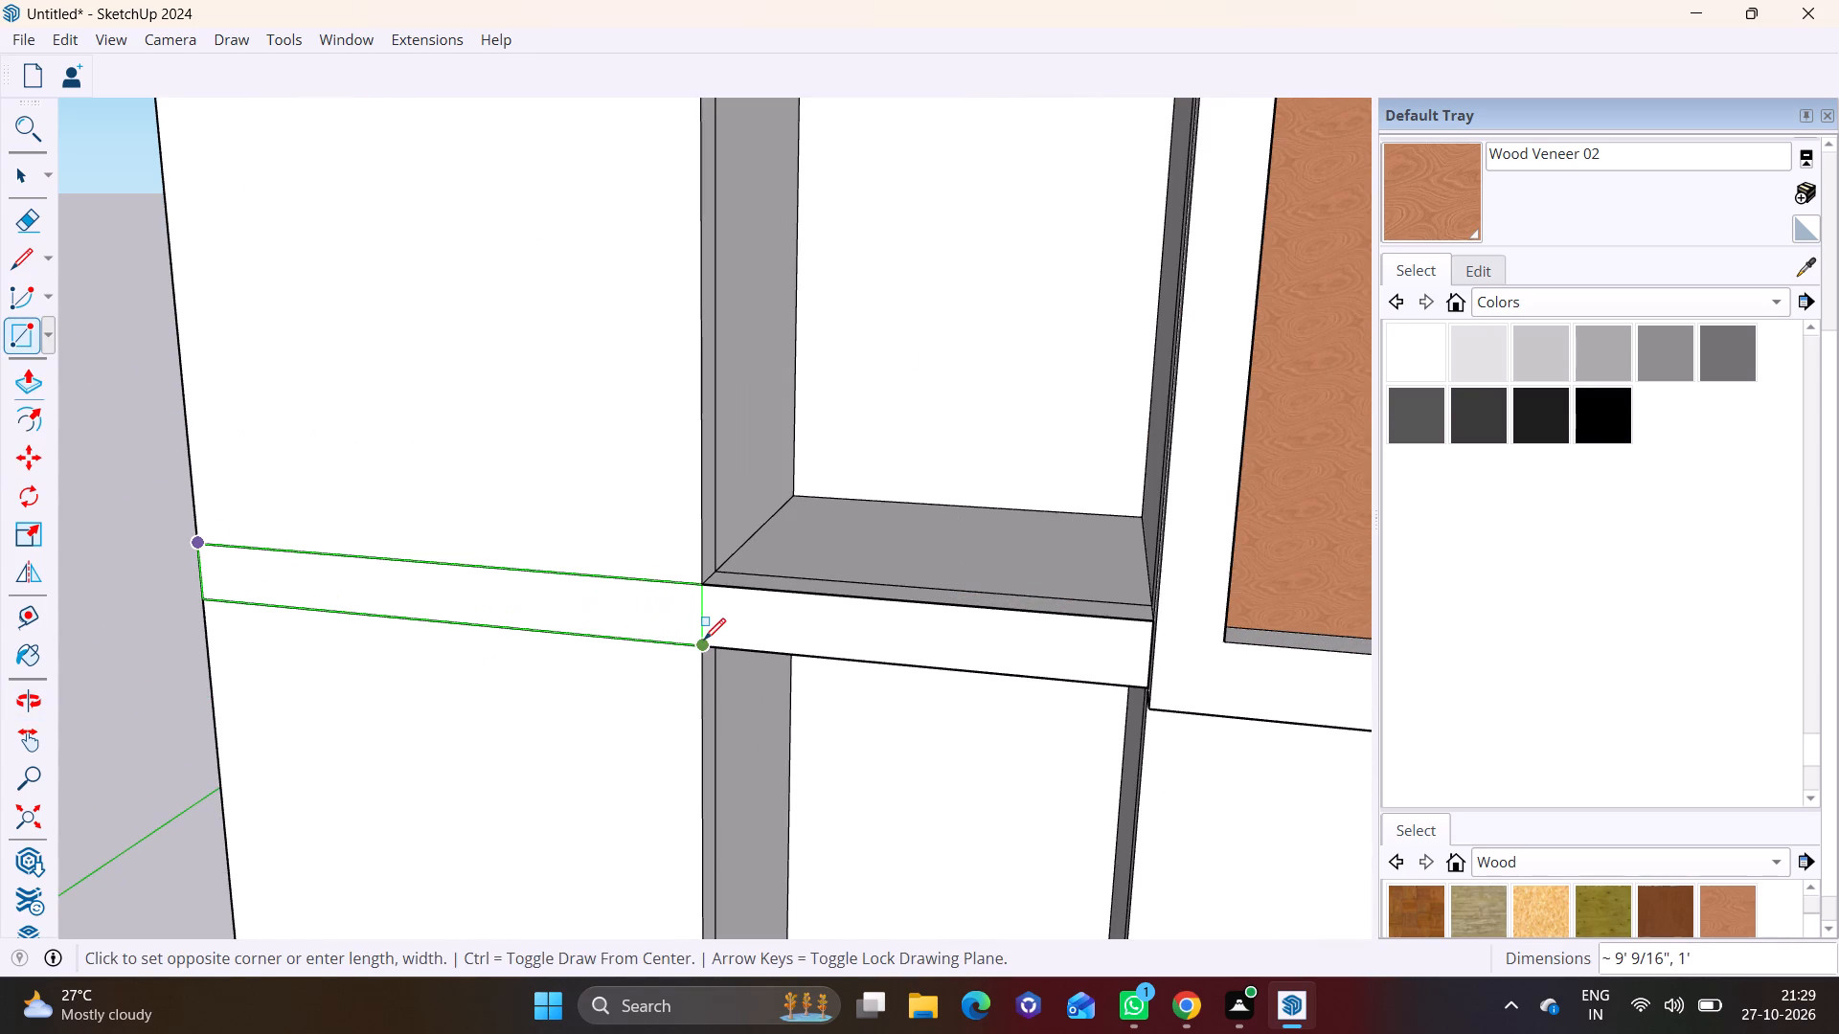
pyautogui.click(704, 640)
pyautogui.press('space')
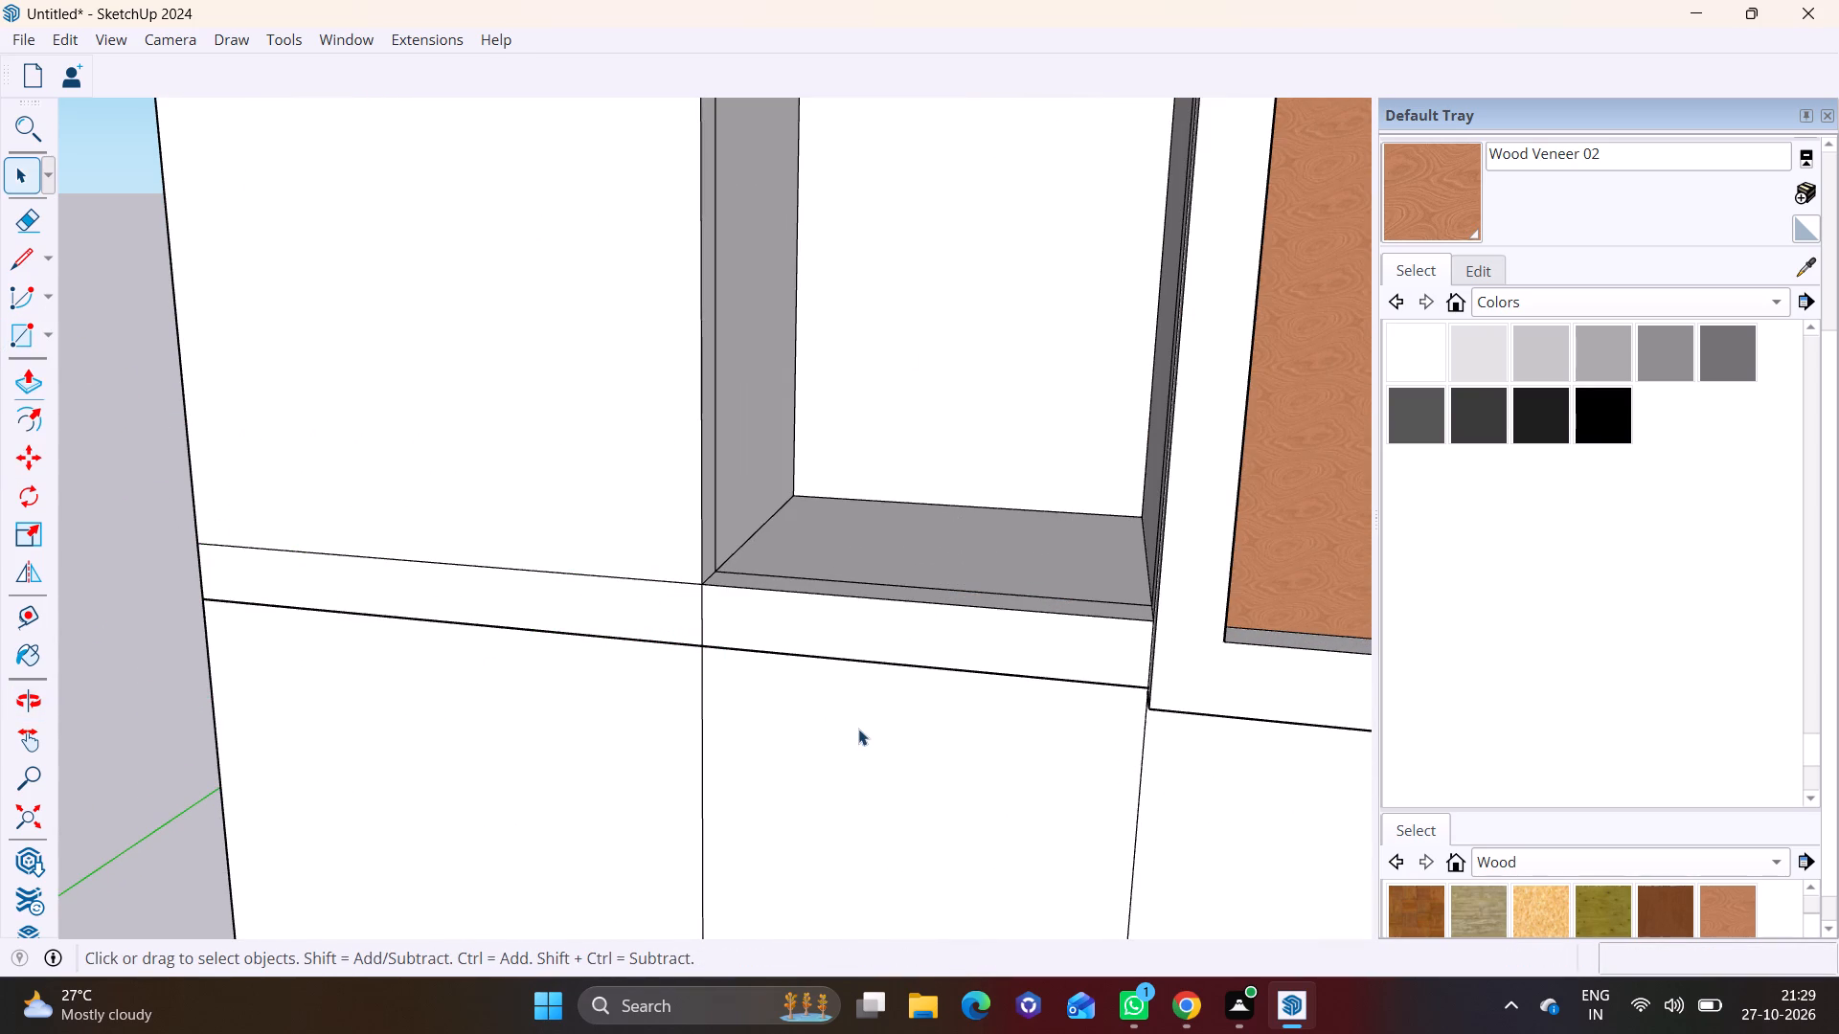
pyautogui.click(858, 729)
pyautogui.press('Delete')
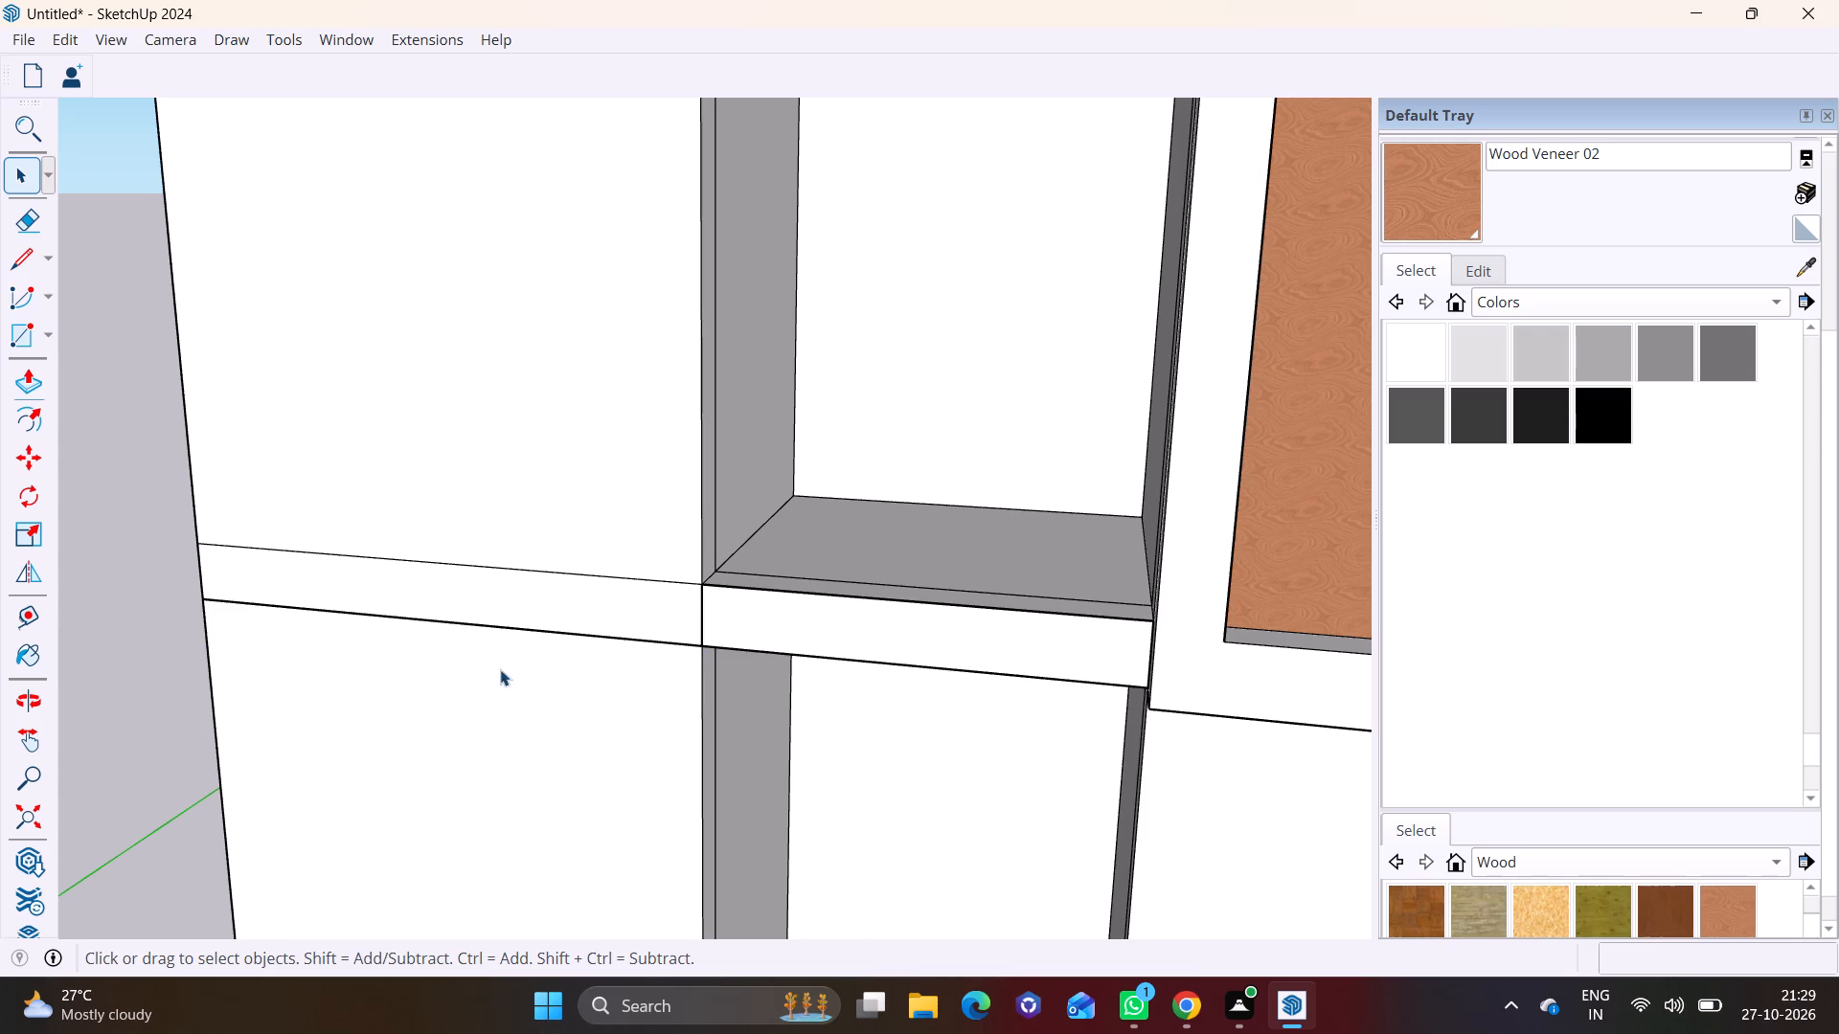
# Push/Pull the side wall's band face below the third storey outward about 6 1/8".
pyautogui.click(499, 596)
pyautogui.click(25, 381)
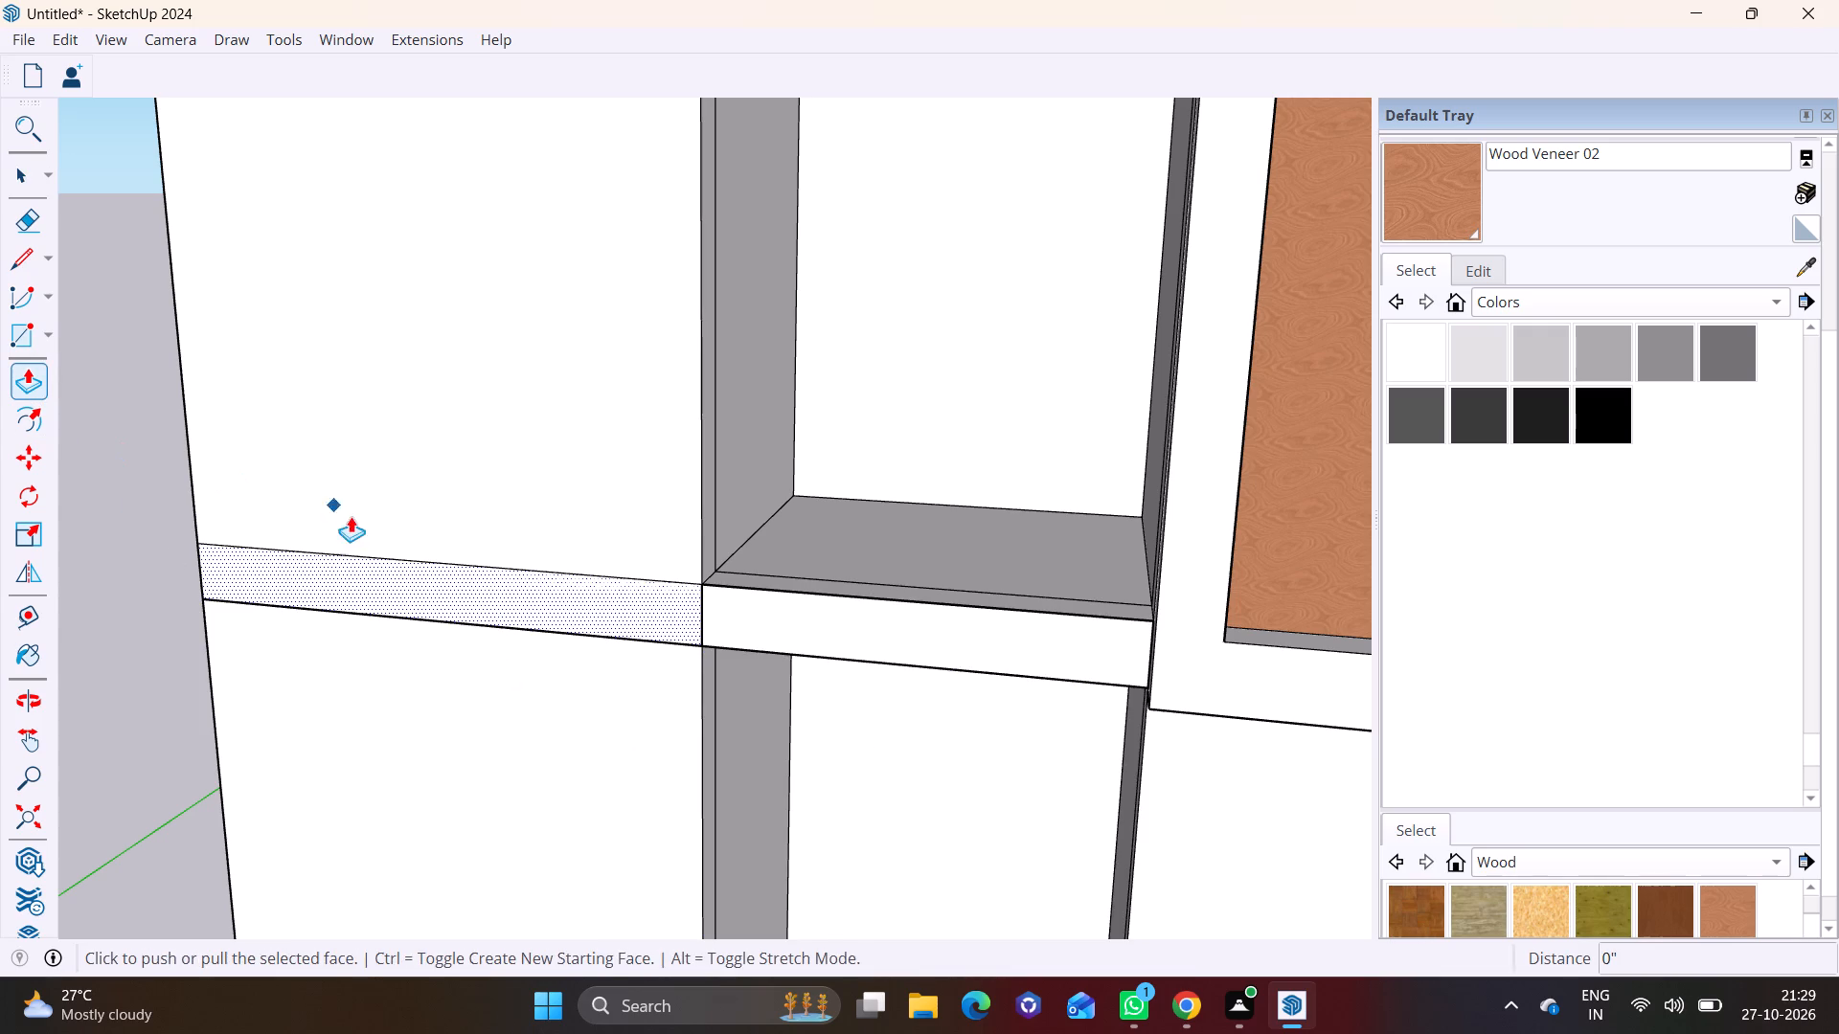
pyautogui.click(371, 585)
pyautogui.click(354, 591)
# Draw a rectangle about 9' 9/16" by 1' on the side wall's band above the third storey and delete the face closing the recess.
pyautogui.scroll(-3, 355, 577)
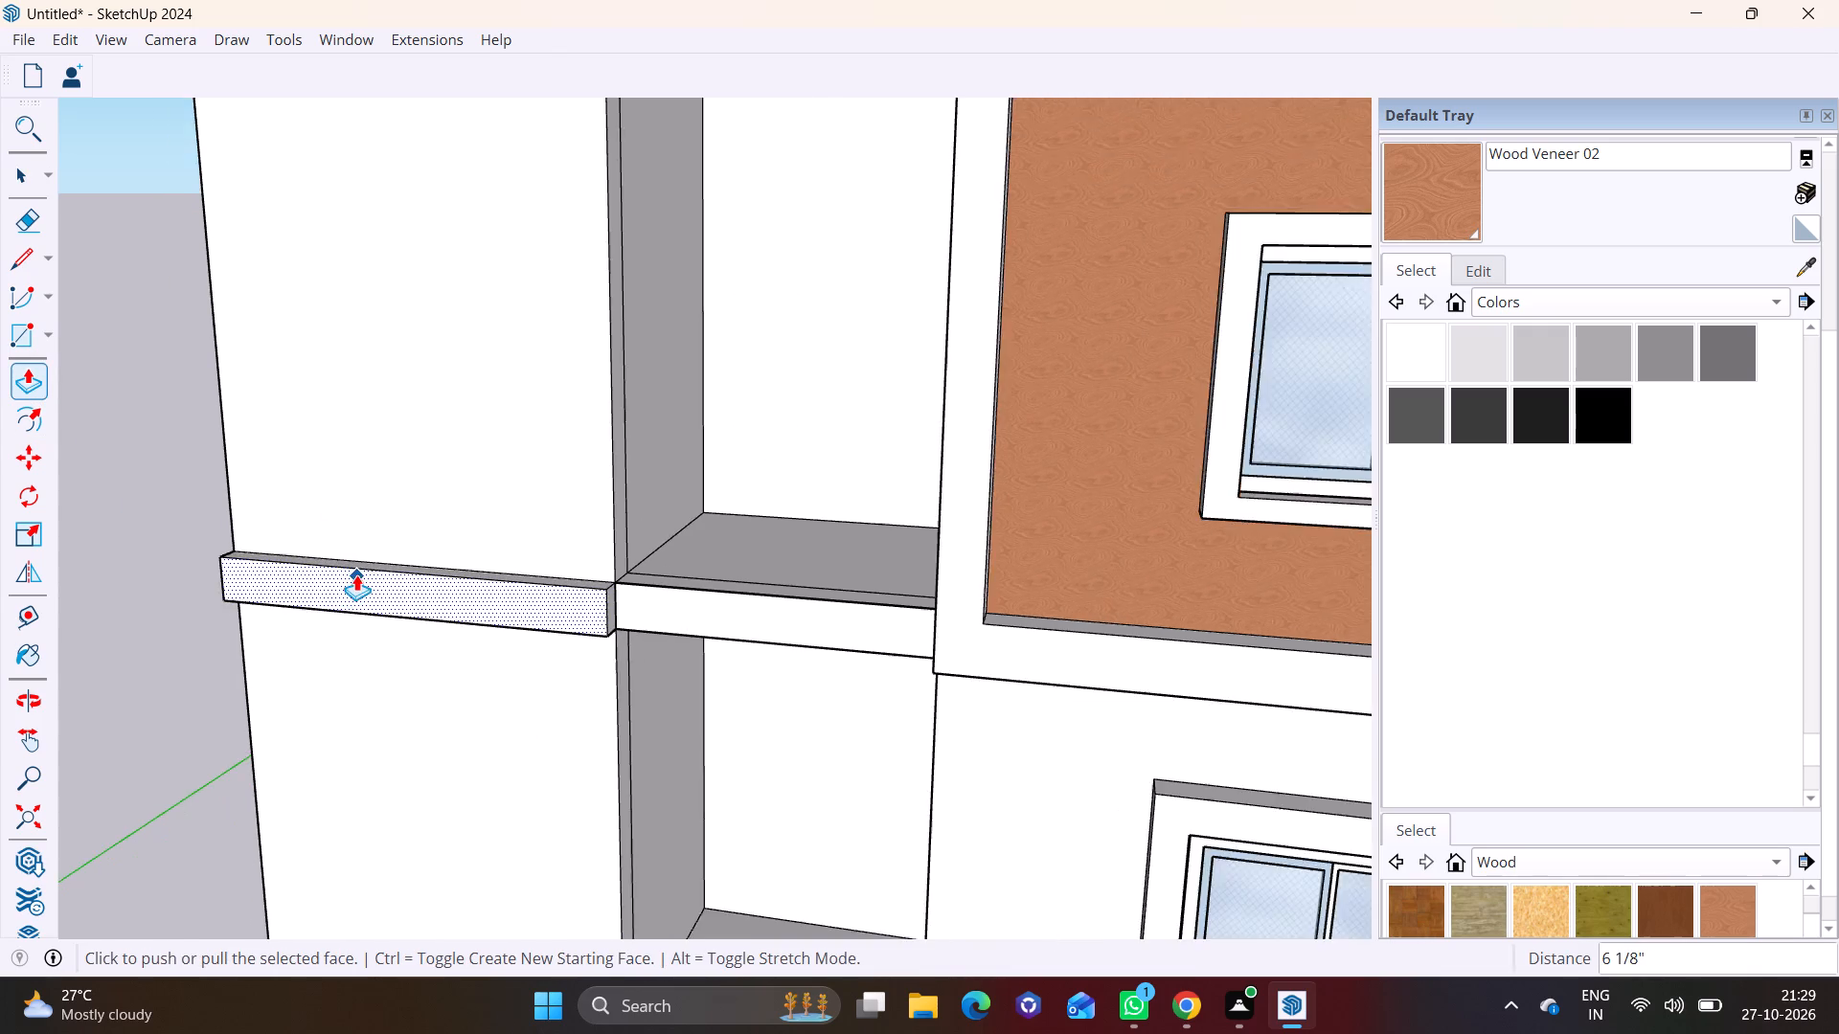
pyautogui.scroll(-3, 356, 574)
pyautogui.moveTo(376, 431); pyautogui.dragTo(404, 580, button='middle')
pyautogui.moveTo(406, 572); pyautogui.dragTo(345, 210, button='middle')
pyautogui.keyDown('shift'); pyautogui.moveTo(364, 260); pyautogui.dragTo(467, 479, button='middle'); pyautogui.keyUp('shift')
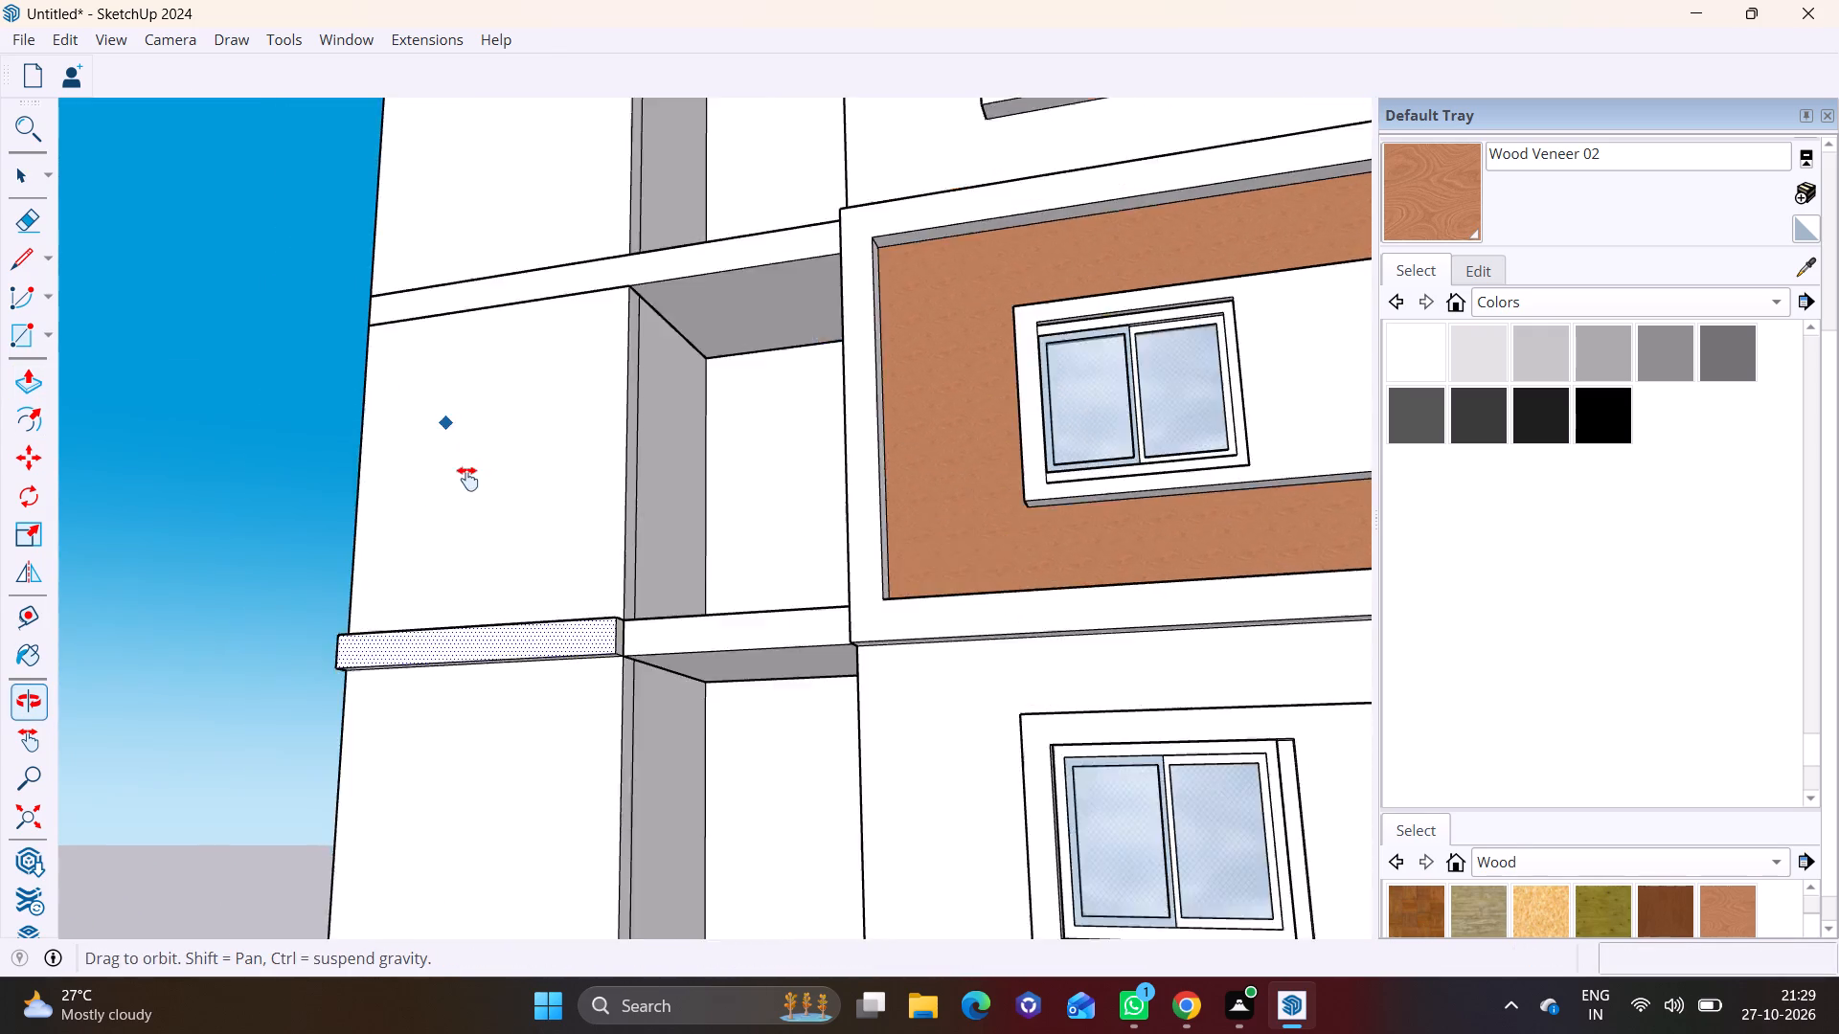
pyautogui.keyDown('shift'); pyautogui.moveTo(467, 479); pyautogui.dragTo(528, 705, button='middle'); pyautogui.keyUp('shift')
pyautogui.scroll(5, 661, 536)
pyautogui.moveTo(659, 596); pyautogui.dragTo(658, 646, button='middle')
pyautogui.scroll(4, 650, 560)
pyautogui.moveTo(682, 596); pyautogui.dragTo(685, 651, button='middle')
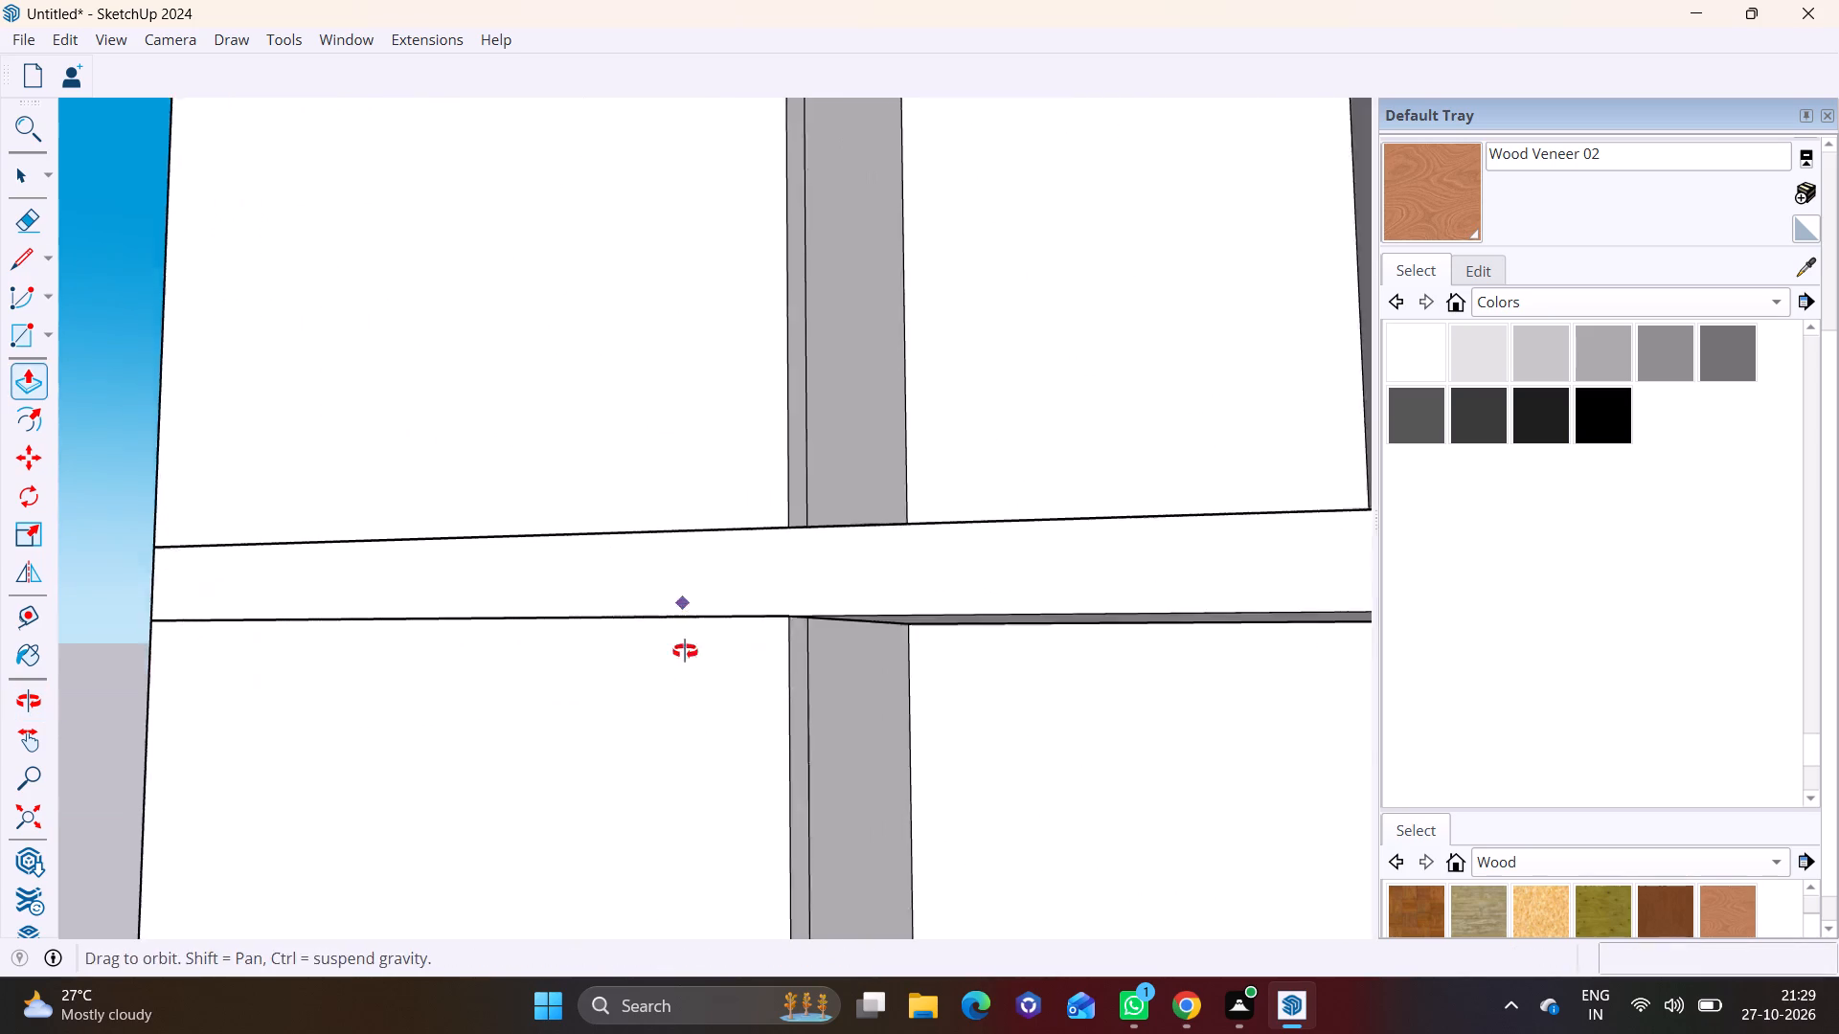
pyautogui.moveTo(685, 651); pyautogui.dragTo(685, 683, button='middle')
pyautogui.scroll(2, 684, 641)
pyautogui.scroll(1, 38, 448)
pyautogui.click(49, 336)
pyautogui.click(69, 372)
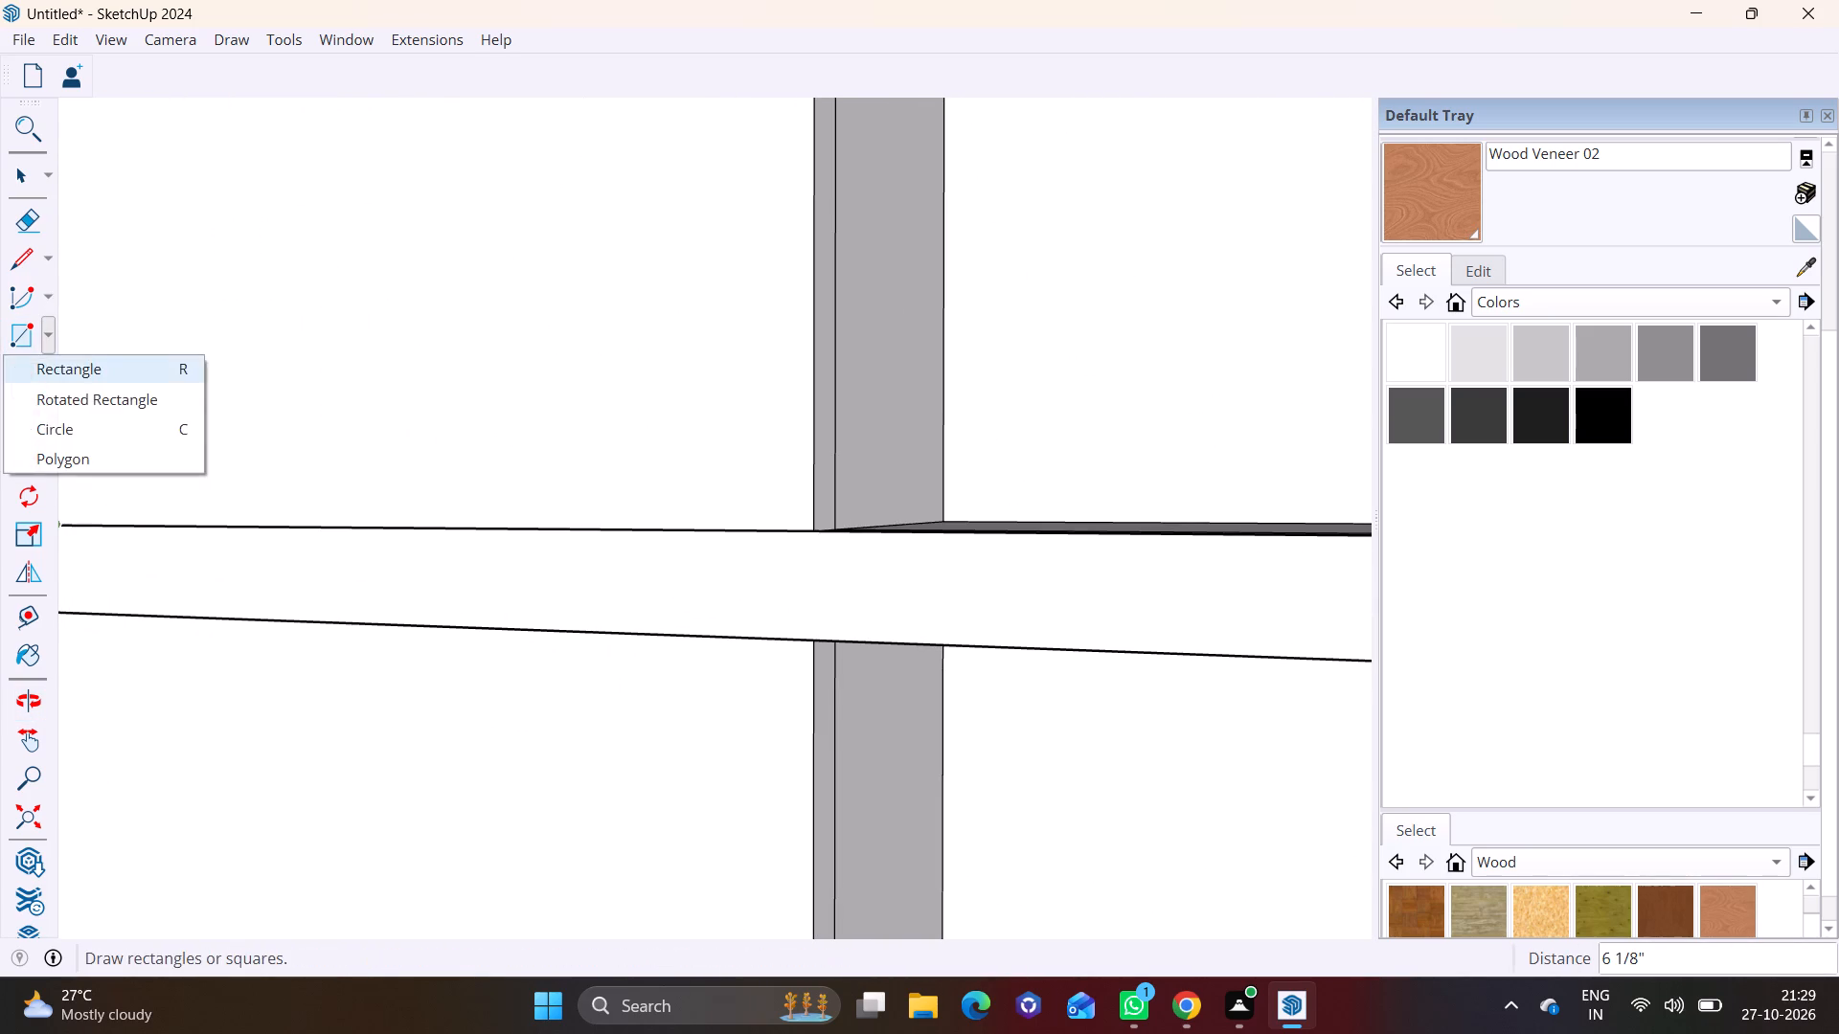
pyautogui.keyDown('shift'); pyautogui.moveTo(246, 521); pyautogui.dragTo(435, 525, button='middle'); pyautogui.keyUp('shift')
pyautogui.click(234, 527)
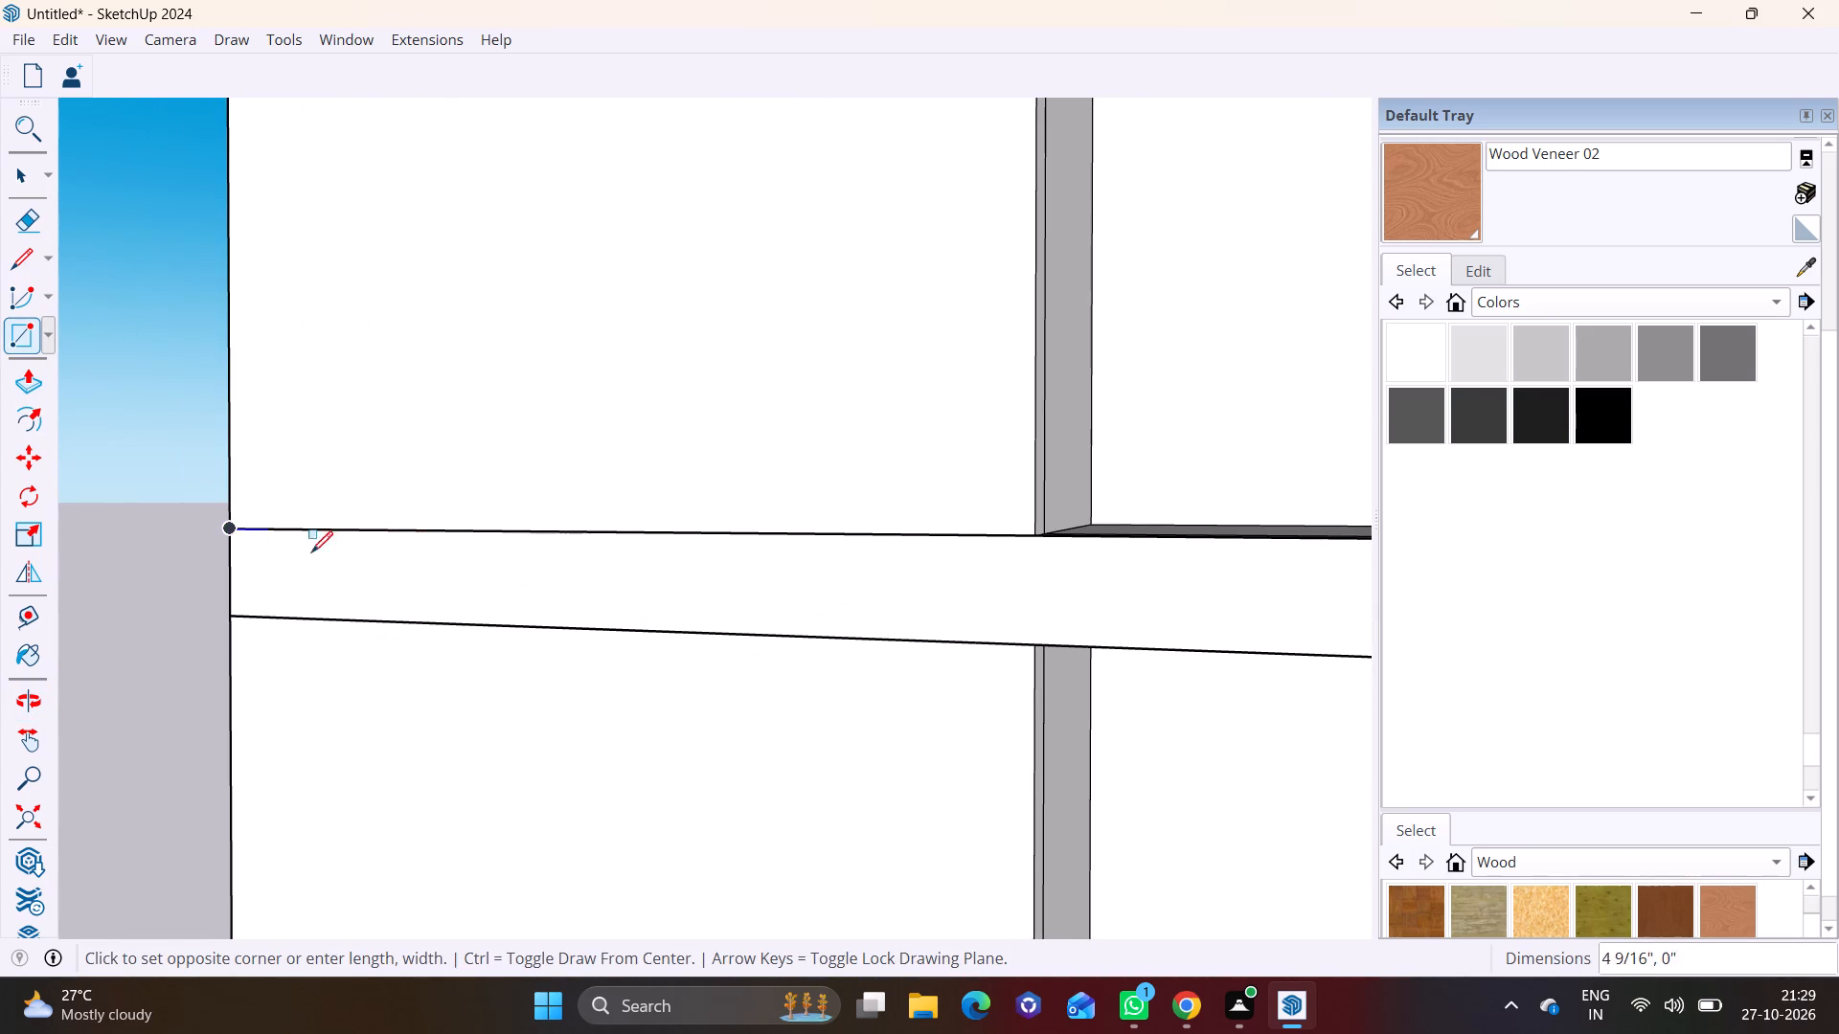
pyautogui.scroll(4, 963, 624)
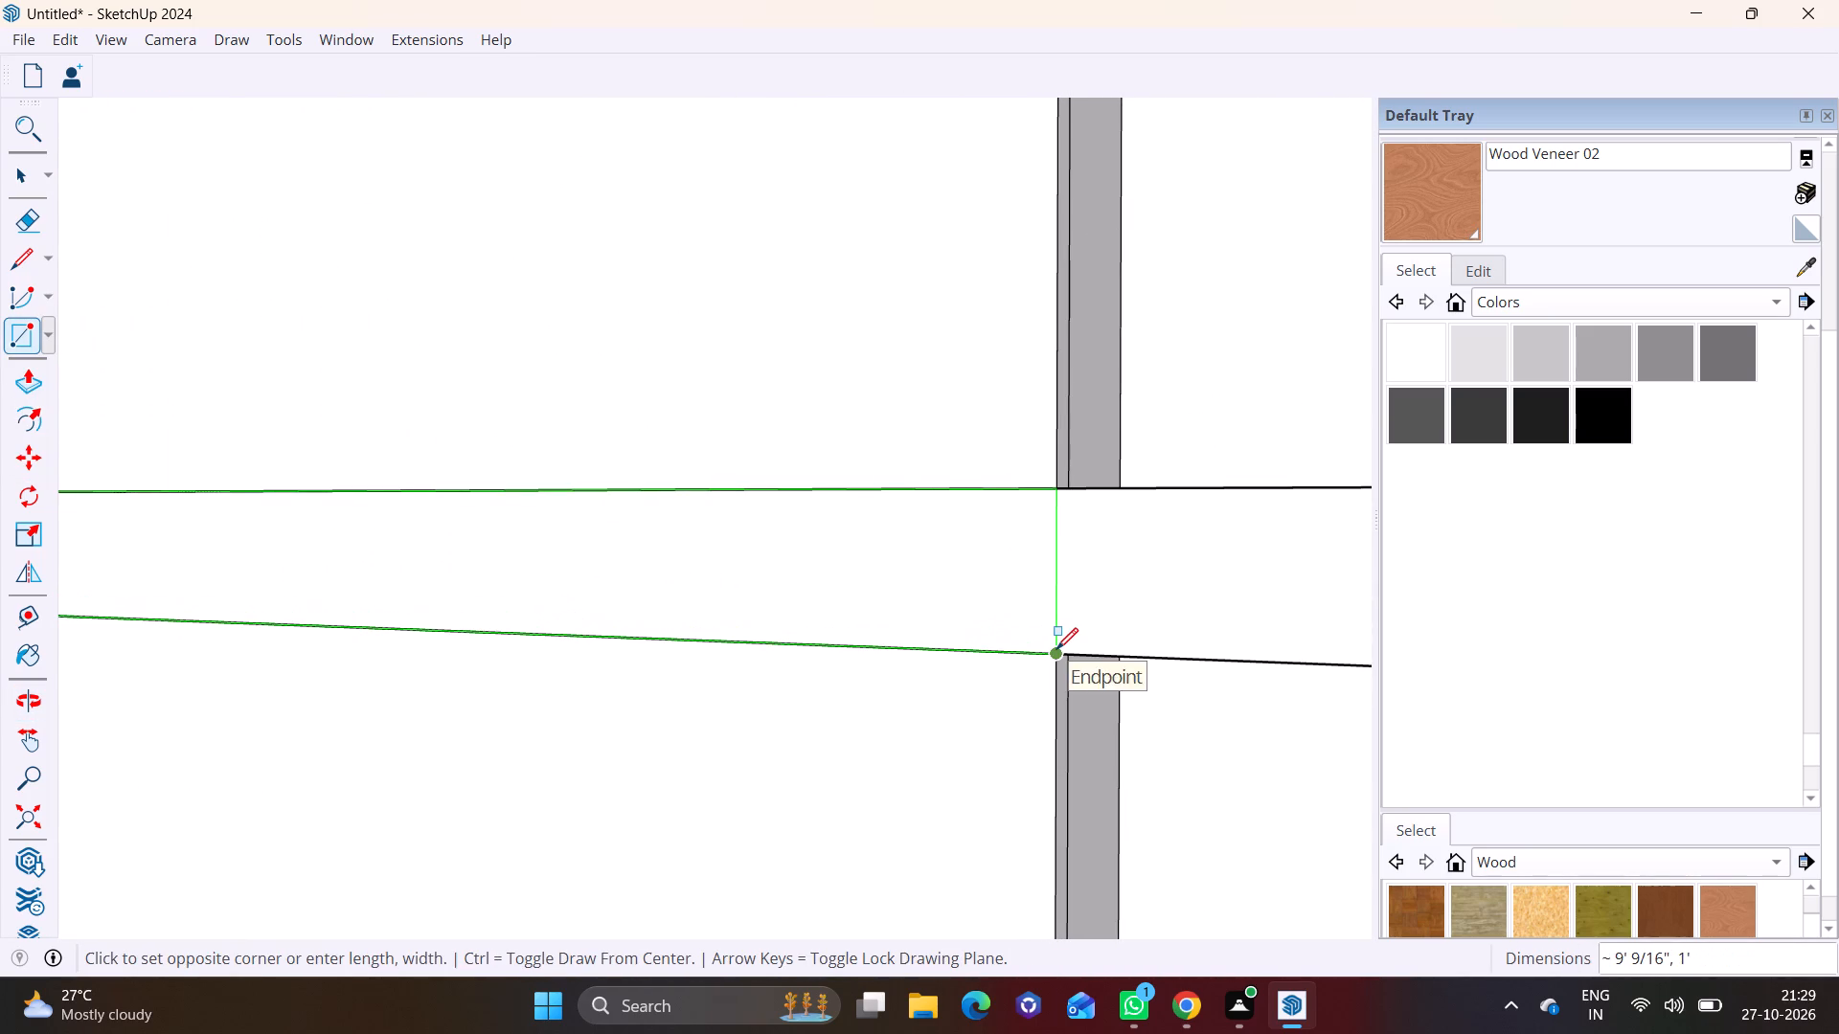
pyautogui.click(1056, 649)
pyautogui.press('space')
pyautogui.click(1148, 728)
pyautogui.press('Delete')
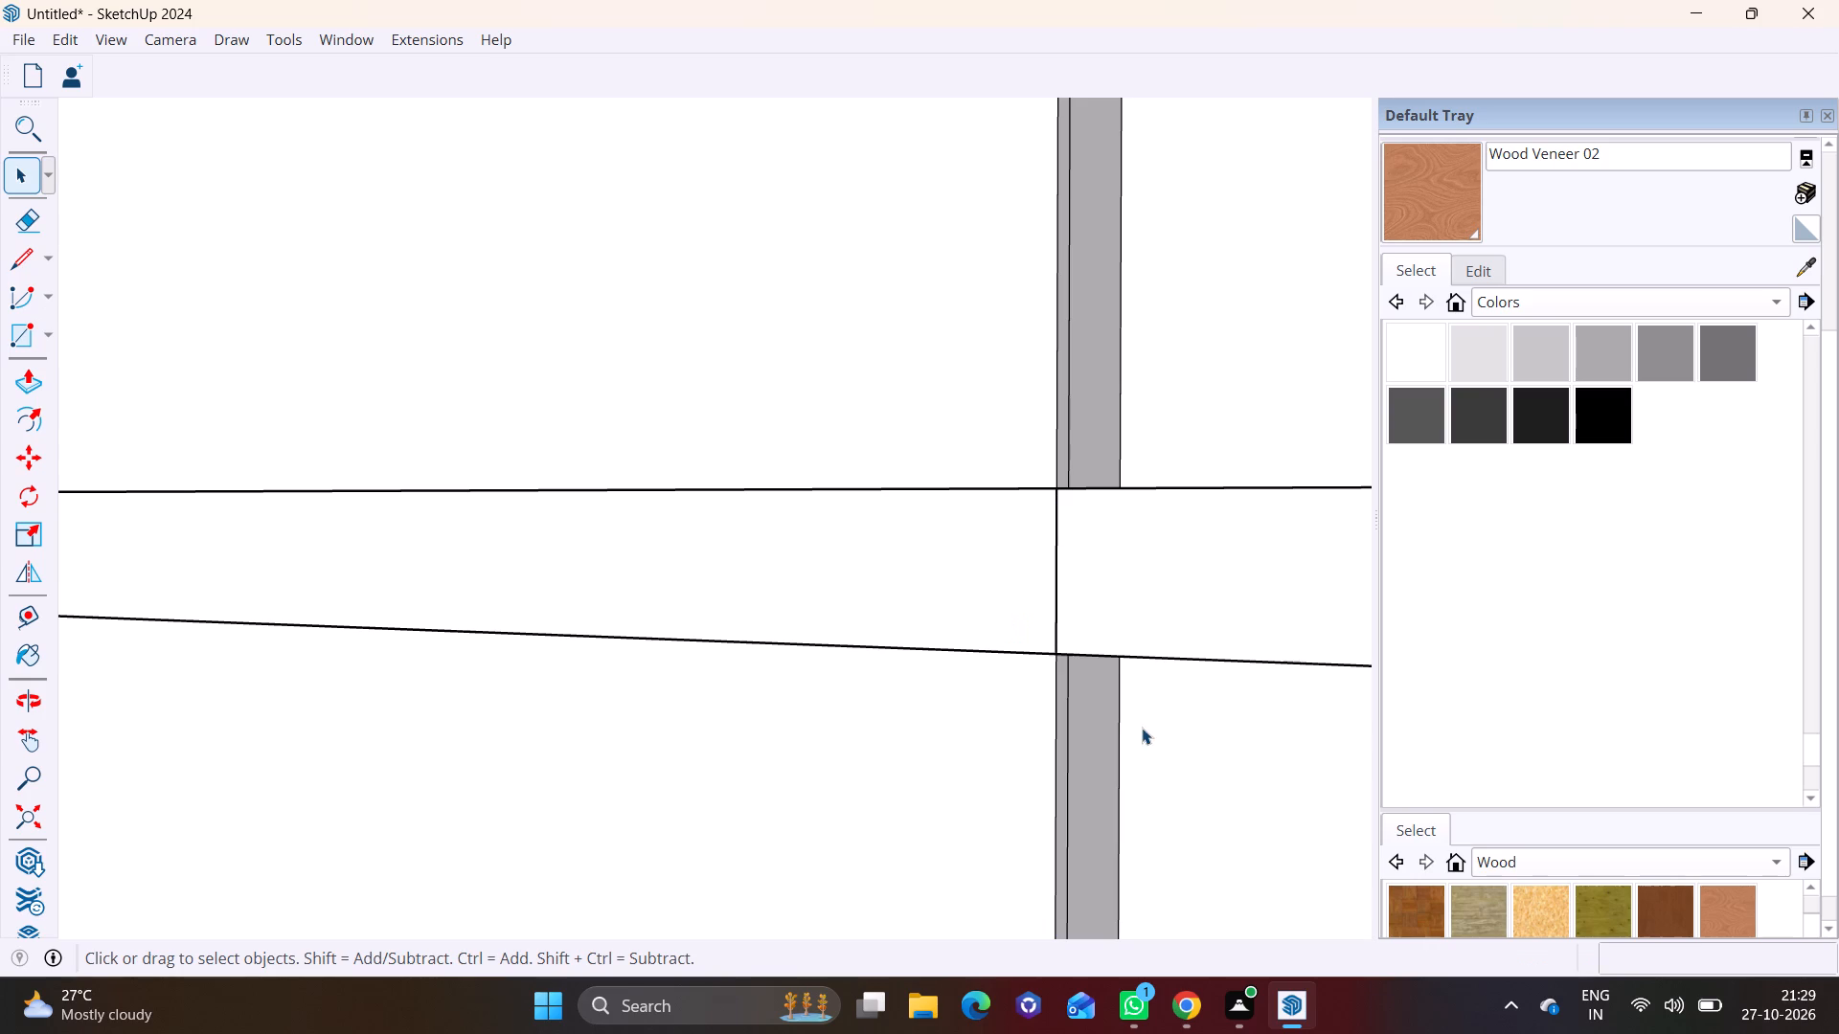
# Push/Pull the side wall's band face above the third storey outward about 4 5/16".
pyautogui.click(576, 625)
pyautogui.scroll(-5, 557, 586)
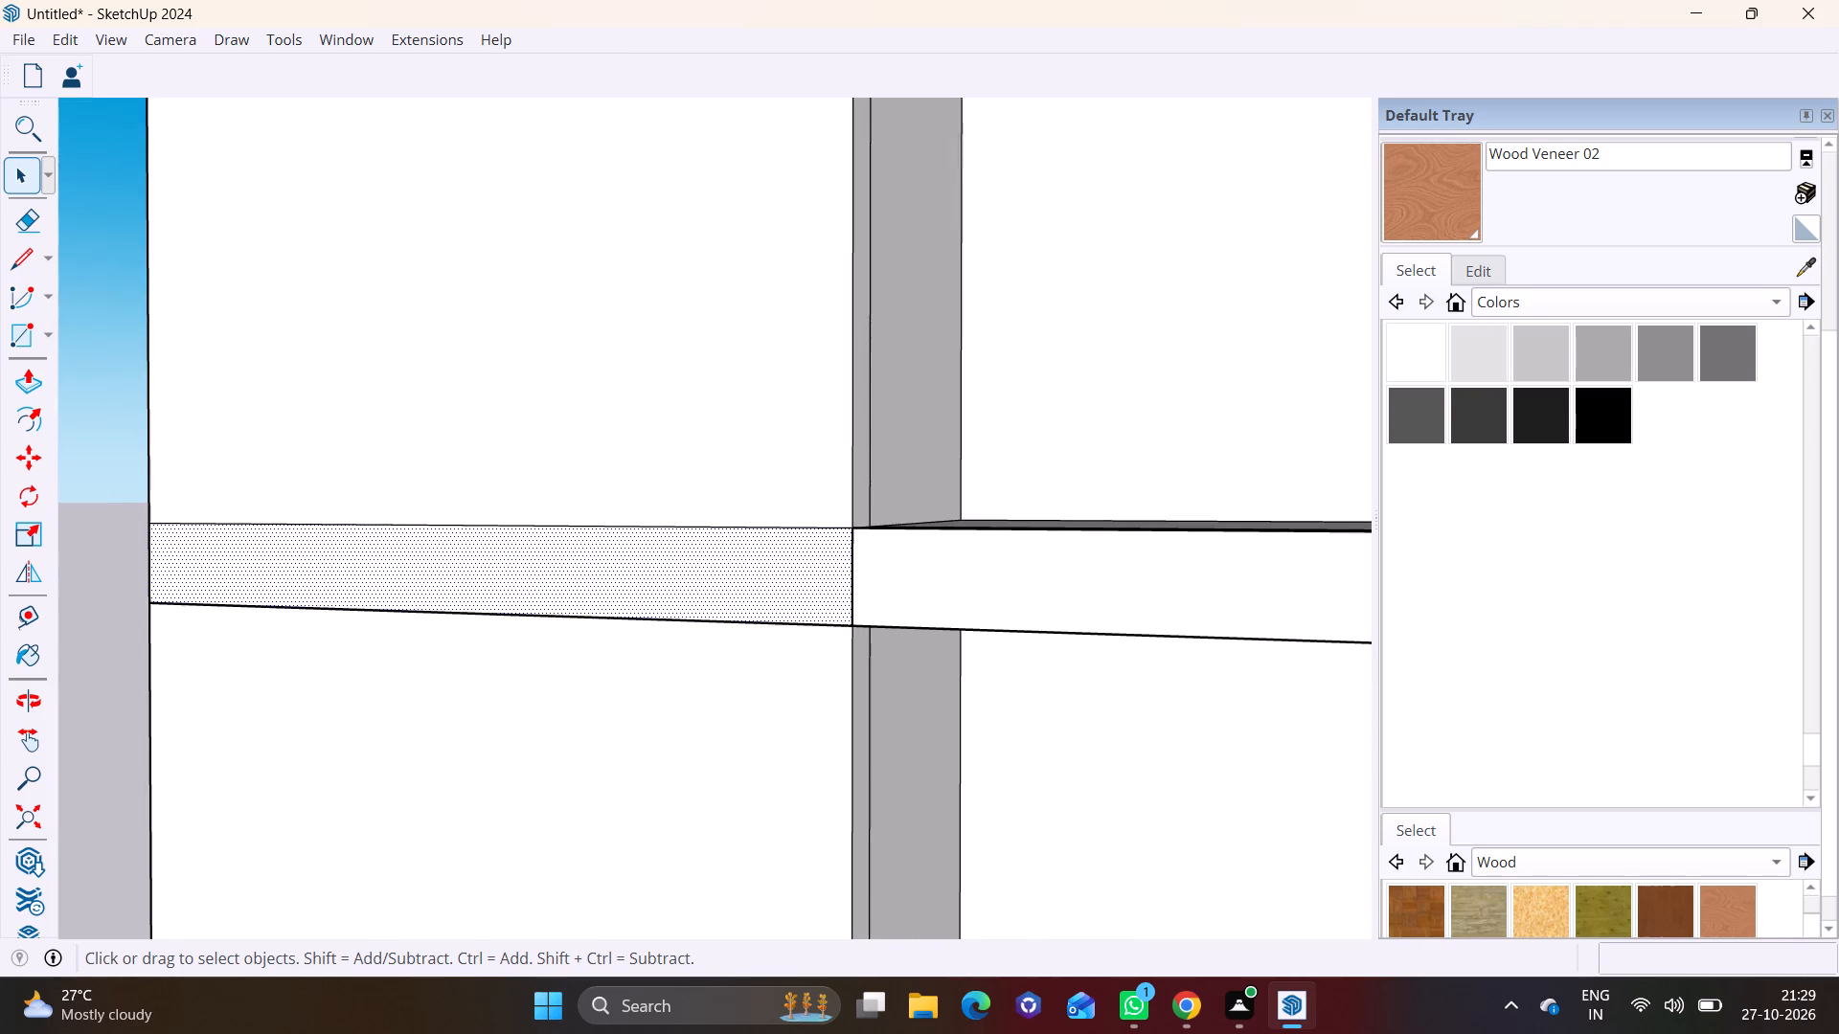
pyautogui.click(23, 384)
pyautogui.click(559, 575)
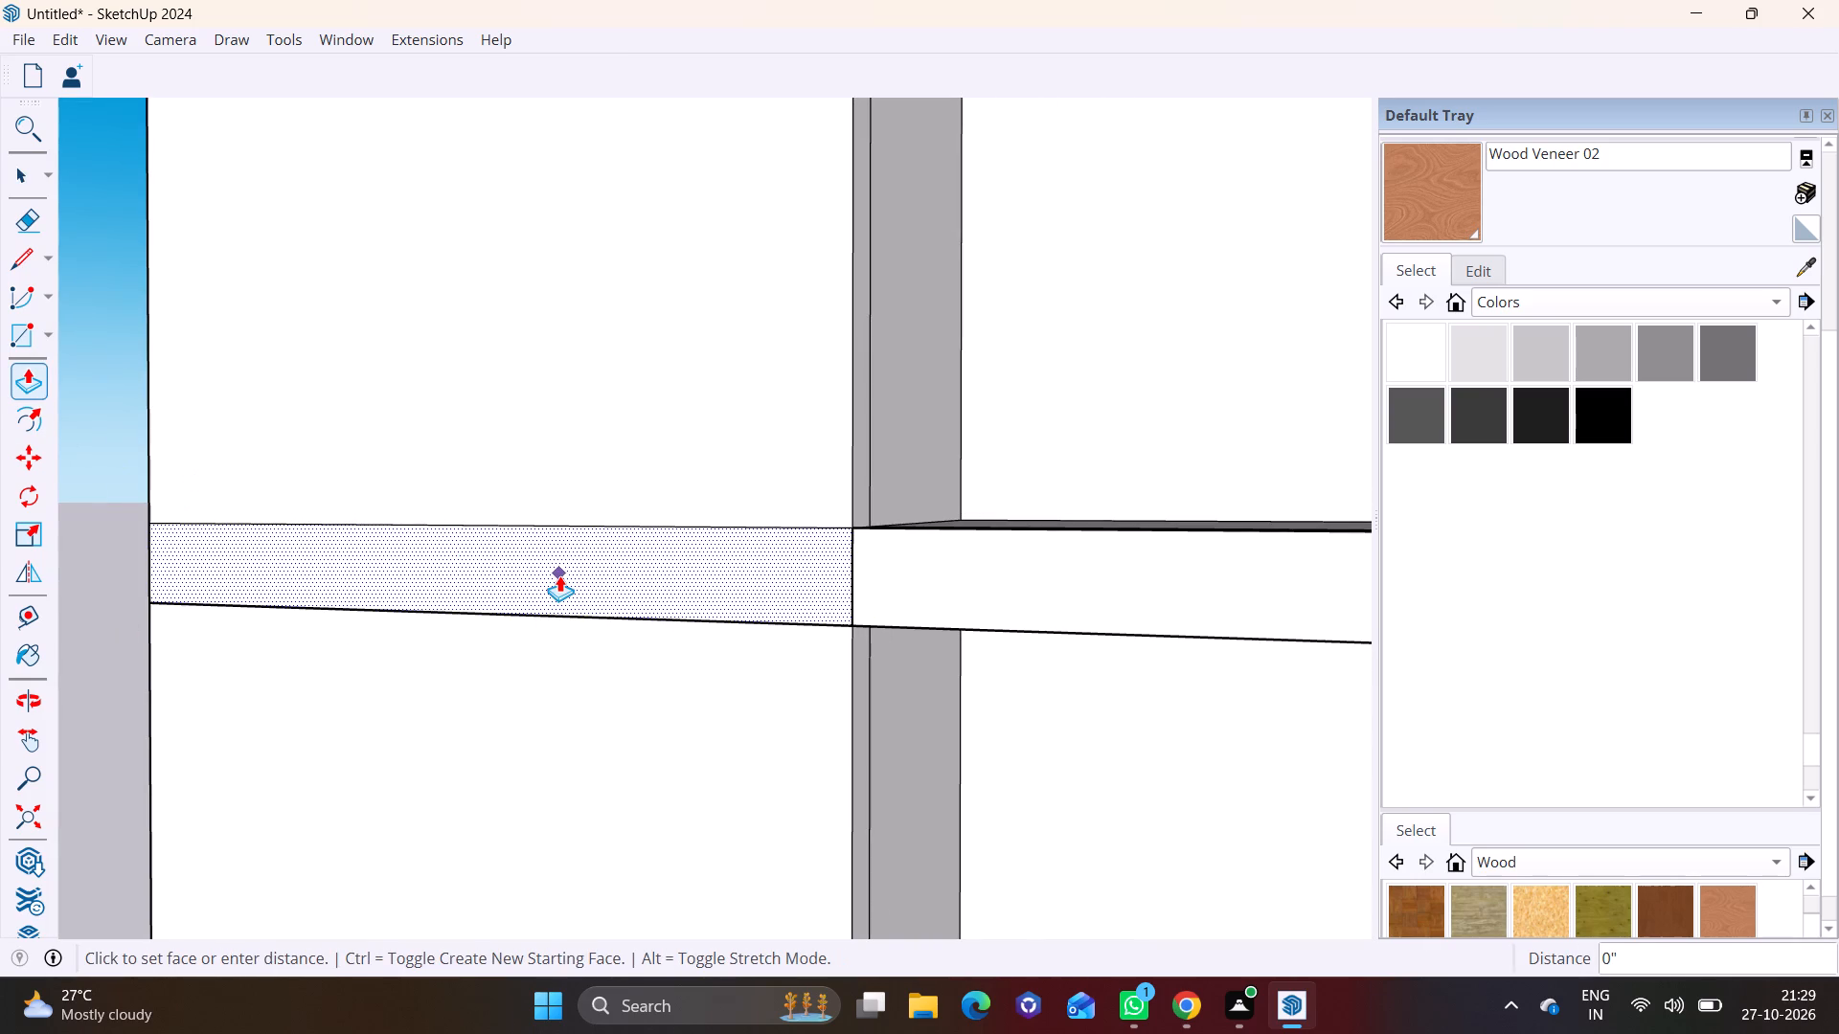
pyautogui.click(545, 582)
# Examine the floor bands on the side and rear walls, the roof and the underside of the building.
pyautogui.scroll(-6, 463, 468)
pyautogui.keyDown('shift'); pyautogui.moveTo(468, 268); pyautogui.dragTo(561, 827, button='middle'); pyautogui.keyUp('shift')
pyautogui.scroll(3, 685, 537)
pyautogui.moveTo(676, 517); pyautogui.dragTo(681, 341, button='middle')
pyautogui.scroll(1, 681, 346)
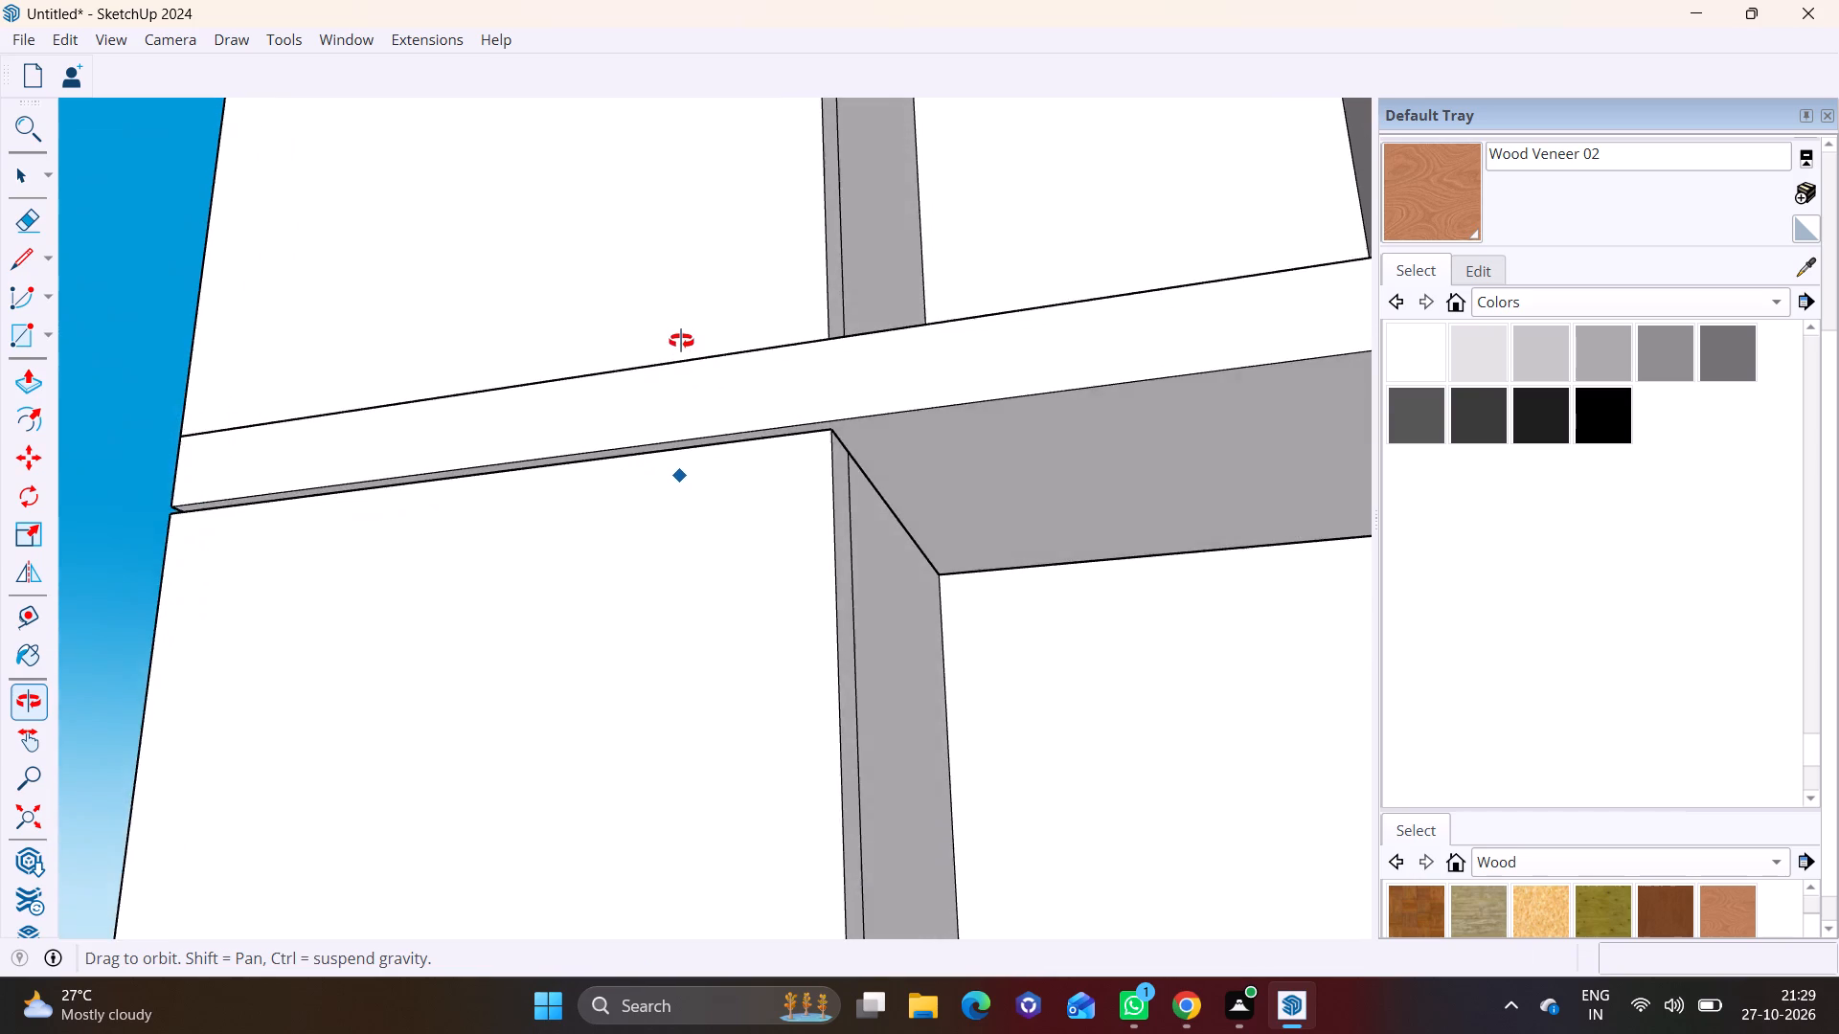
pyautogui.moveTo(681, 341); pyautogui.dragTo(1110, 522, button='middle')
pyautogui.scroll(-2, 221, 516)
pyautogui.keyDown('shift'); pyautogui.moveTo(216, 517); pyautogui.dragTo(305, 486, button='middle'); pyautogui.keyUp('shift')
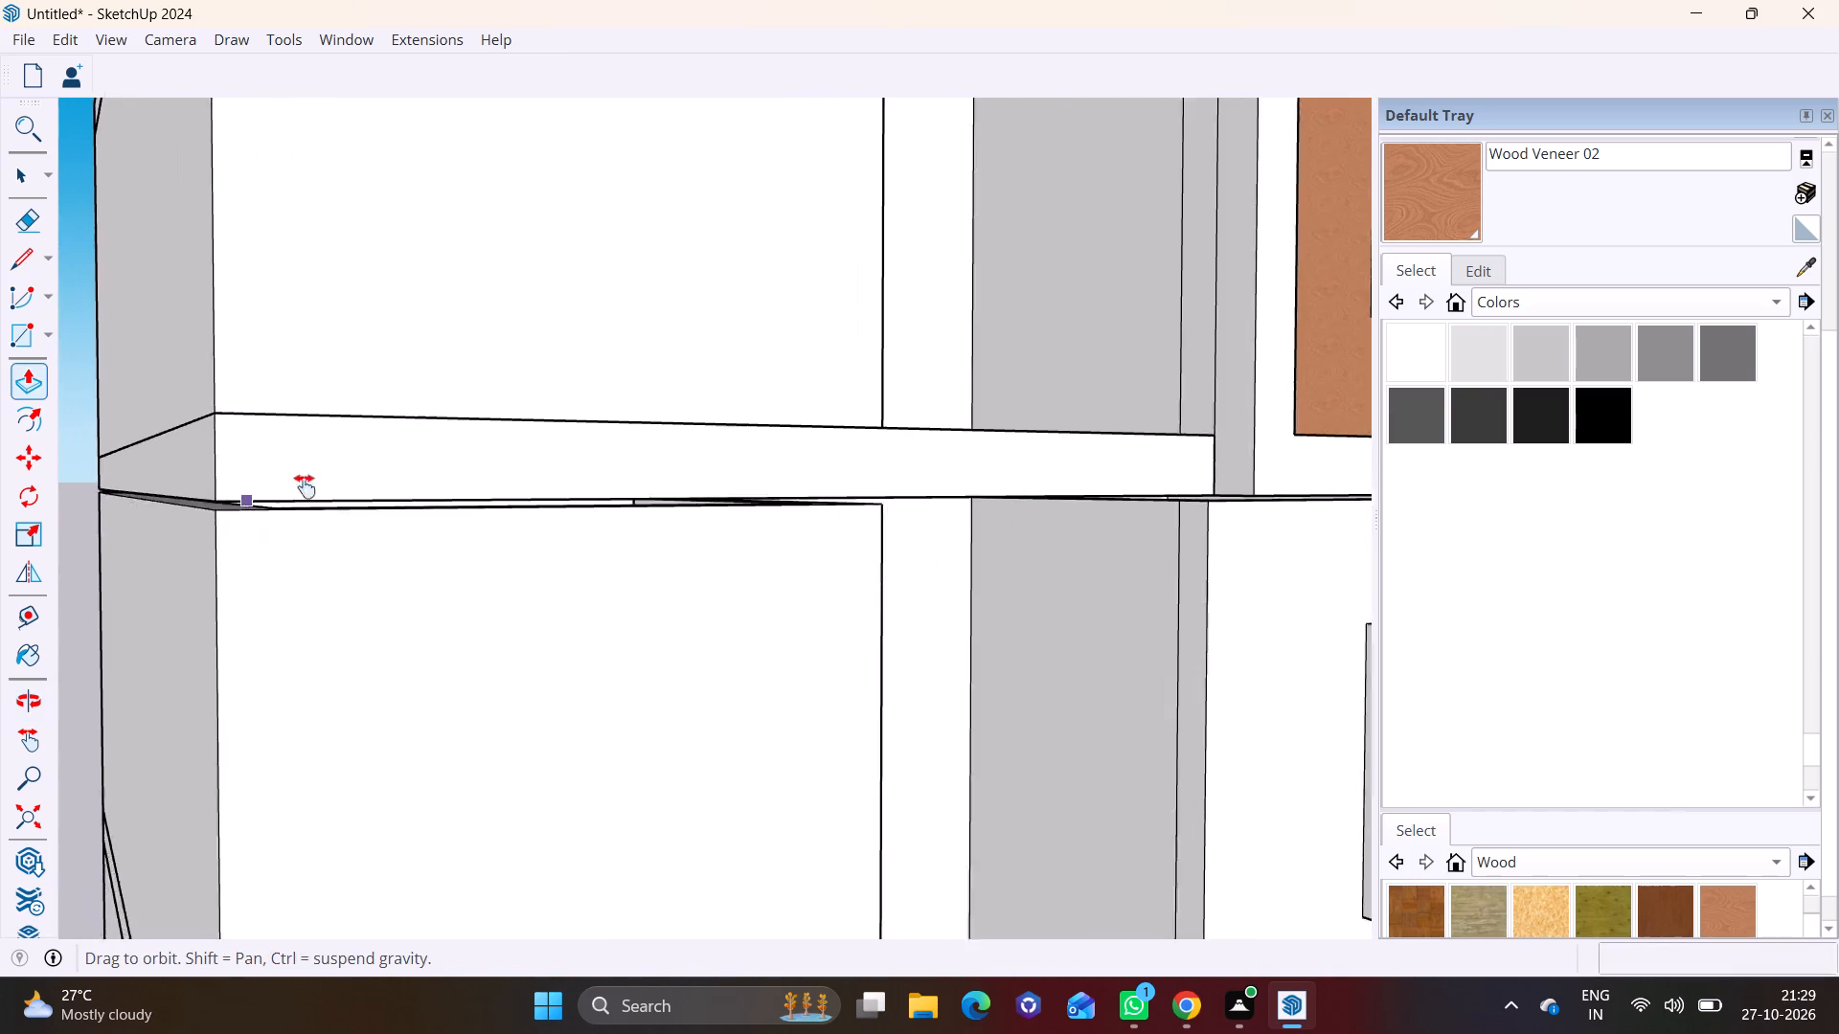
pyautogui.keyDown('shift'); pyautogui.moveTo(305, 486); pyautogui.dragTo(442, 437, button='middle'); pyautogui.keyUp('shift')
pyautogui.scroll(4, 440, 440)
pyautogui.scroll(-7, 443, 459)
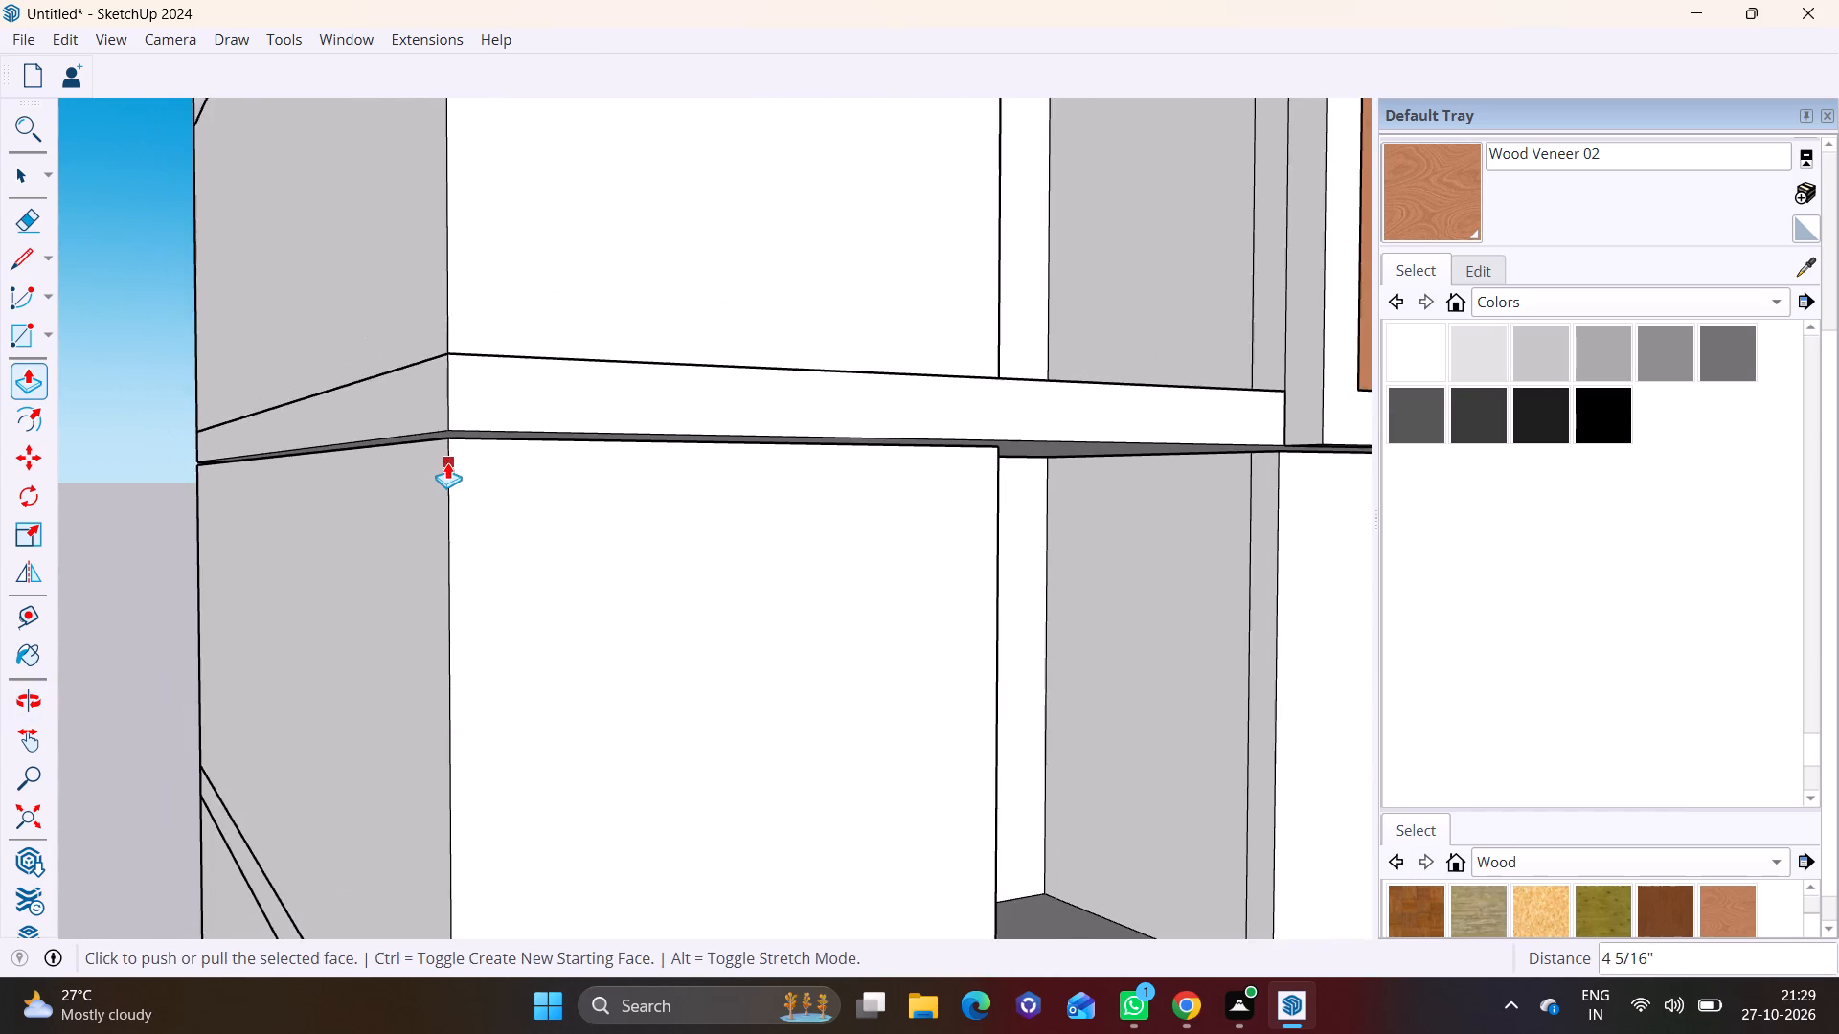
pyautogui.scroll(-7, 447, 462)
pyautogui.keyDown('shift'); pyautogui.moveTo(447, 466); pyautogui.dragTo(1098, 461, button='middle'); pyautogui.keyUp('shift')
pyautogui.moveTo(616, 469); pyautogui.dragTo(795, 440, button='middle')
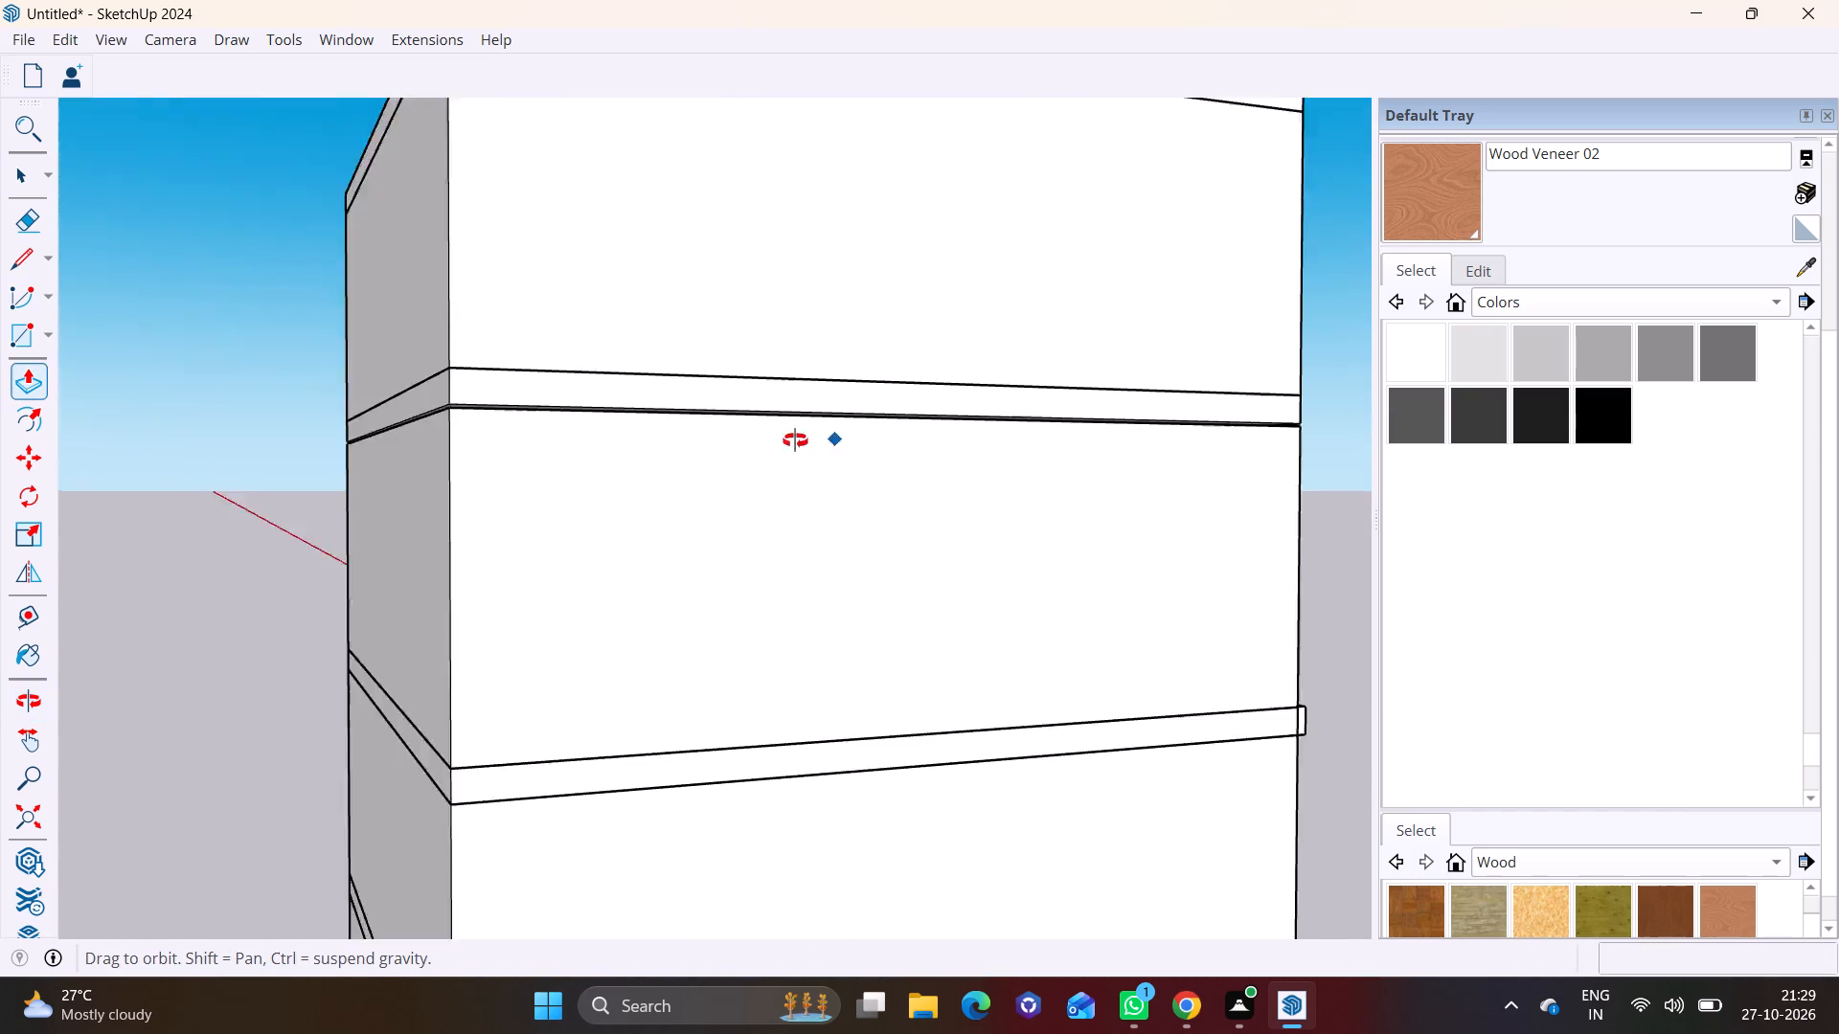
pyautogui.moveTo(795, 440); pyautogui.dragTo(124, 519, button='middle')
pyautogui.moveTo(452, 506); pyautogui.dragTo(385, 465, button='middle')
pyautogui.scroll(7, 383, 472)
pyautogui.moveTo(343, 480); pyautogui.dragTo(320, 446, button='middle')
pyautogui.scroll(1, 306, 436)
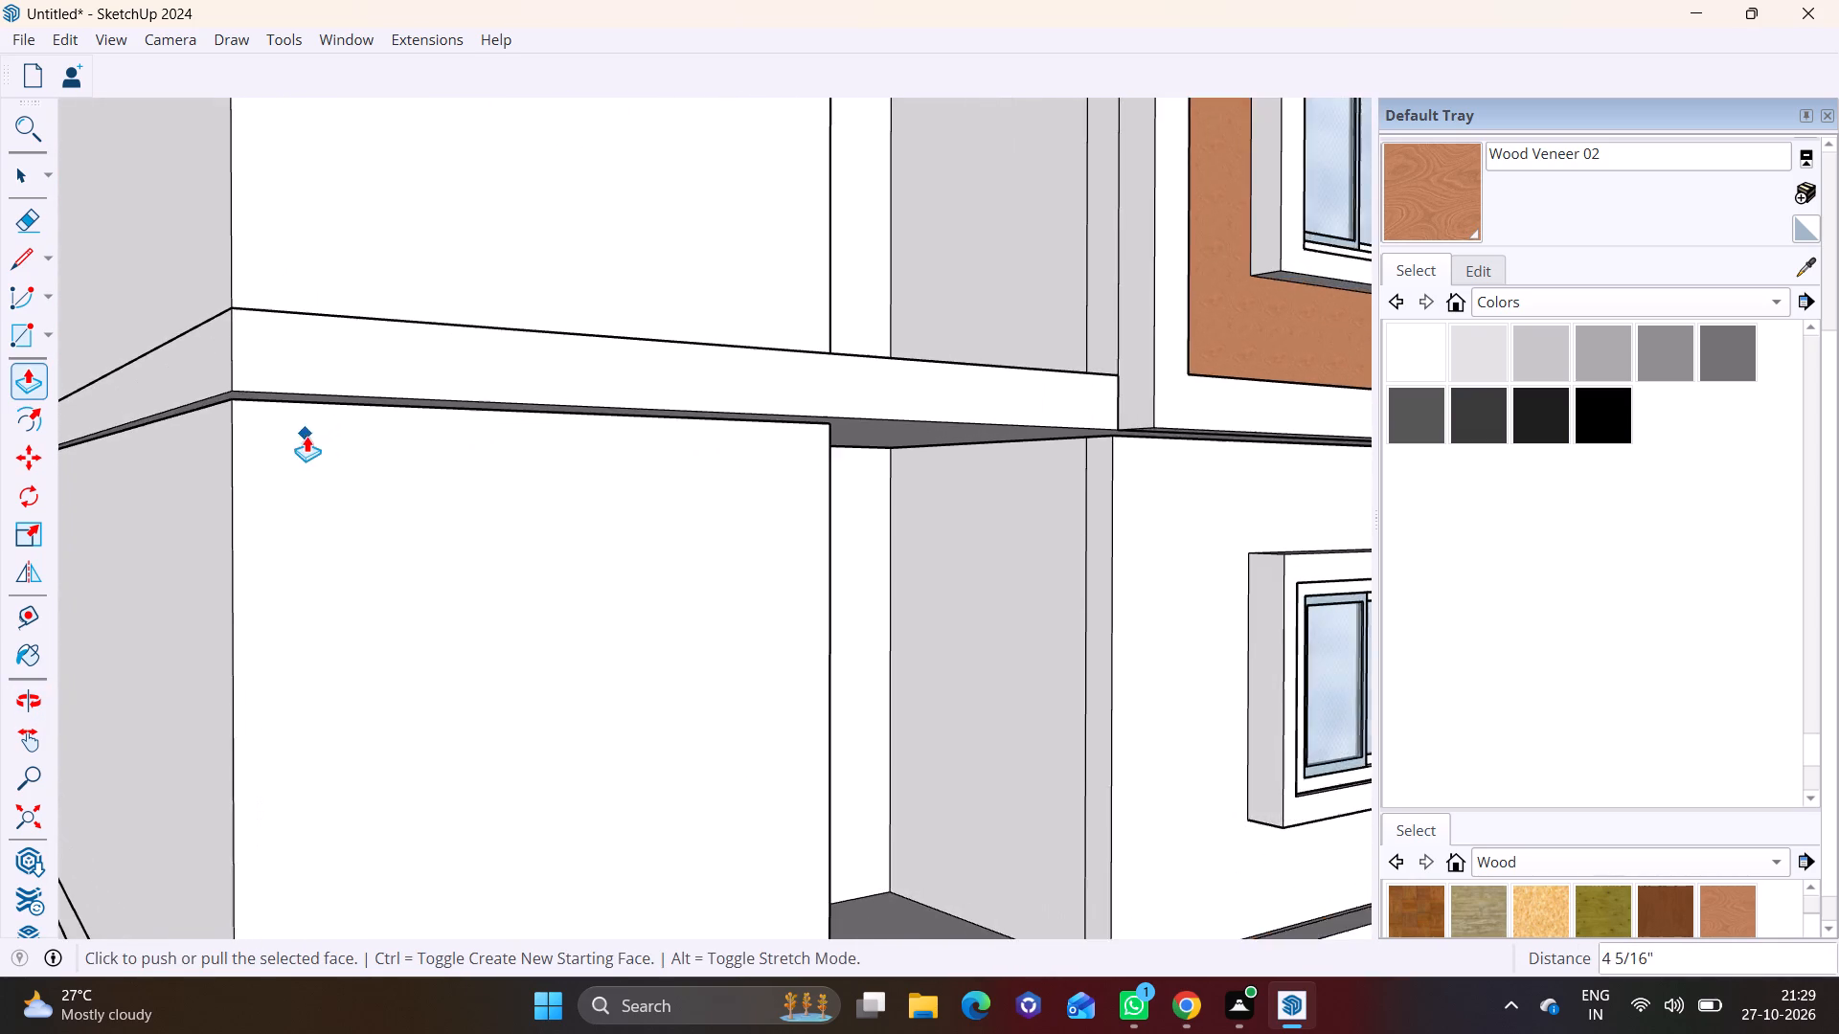
pyautogui.scroll(3, 306, 436)
pyautogui.scroll(-8, 212, 376)
pyautogui.moveTo(423, 301); pyautogui.dragTo(476, 685, button='middle')
pyautogui.scroll(-9, 567, 594)
pyautogui.moveTo(573, 547); pyautogui.dragTo(1212, 743, button='middle')
pyautogui.moveTo(632, 531); pyautogui.dragTo(1009, 412, button='middle')
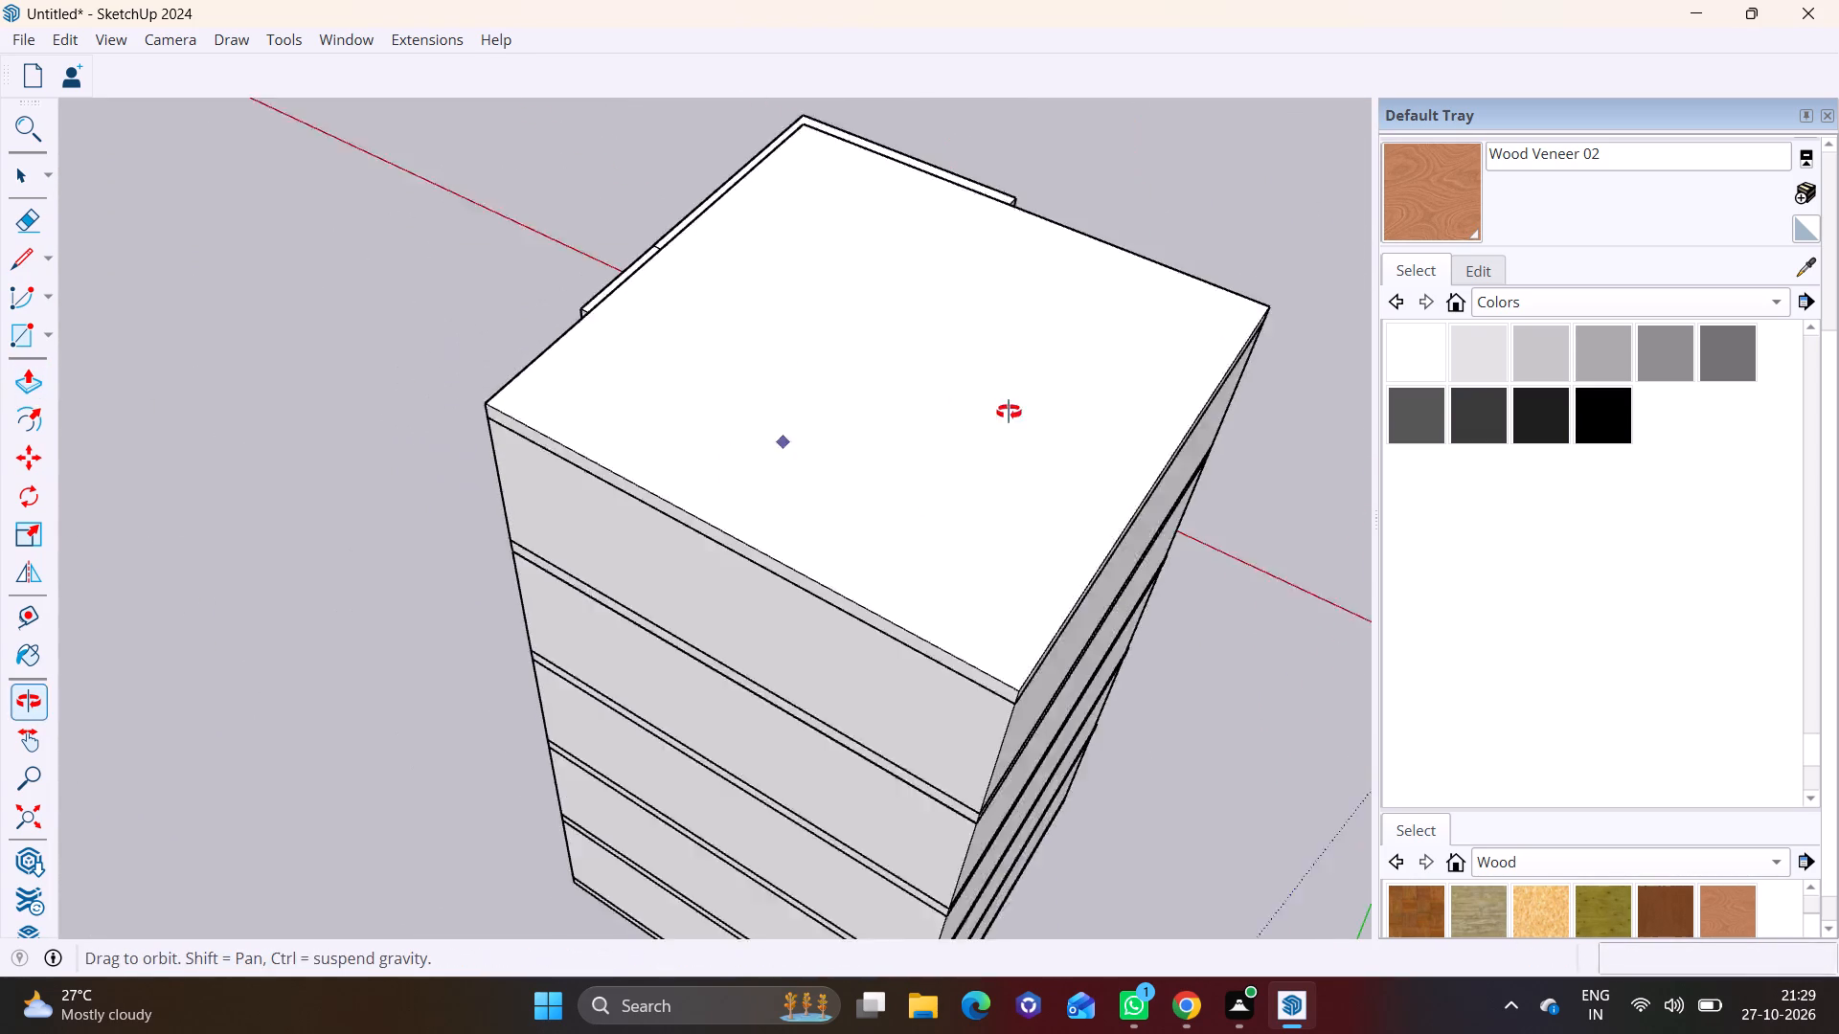
pyautogui.moveTo(1009, 412); pyautogui.dragTo(1022, 405, button='middle')
pyautogui.moveTo(780, 508); pyautogui.dragTo(774, 266, button='middle')
pyautogui.scroll(1, 764, 483)
pyautogui.moveTo(761, 461); pyautogui.dragTo(740, 250, button='middle')
pyautogui.moveTo(776, 249); pyautogui.dragTo(733, 100, button='middle')
pyautogui.moveTo(746, 294); pyautogui.dragTo(644, 0, button='middle')
pyautogui.moveTo(647, 135); pyautogui.dragTo(426, 47, button='middle')
pyautogui.moveTo(851, 544); pyautogui.dragTo(460, 588, button='middle')
pyautogui.keyDown('shift'); pyautogui.moveTo(304, 596); pyautogui.dragTo(0, 598, button='middle'); pyautogui.keyUp('shift')
pyautogui.keyDown('shift'); pyautogui.moveTo(408, 650); pyautogui.dragTo(250, 691, button='middle'); pyautogui.keyUp('shift')
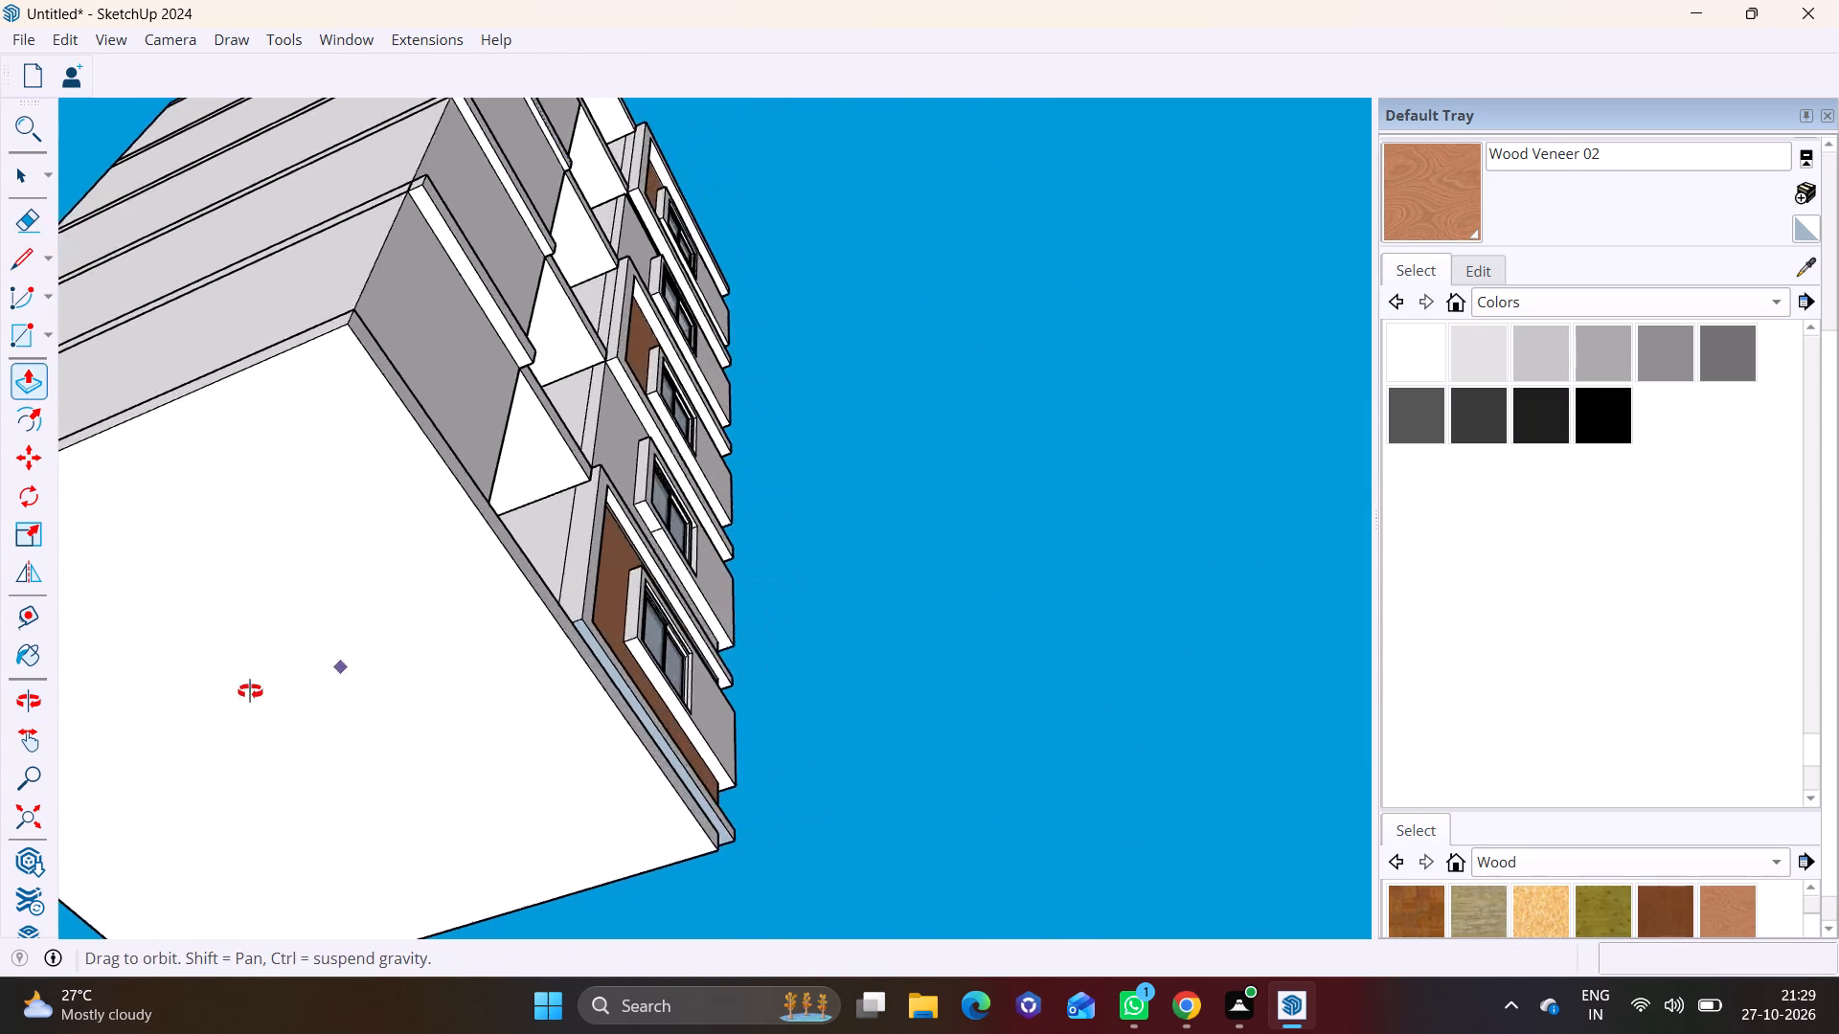
pyautogui.keyDown('shift'); pyautogui.moveTo(250, 691); pyautogui.dragTo(146, 699, button='middle'); pyautogui.keyUp('shift')
pyautogui.moveTo(499, 204); pyautogui.dragTo(875, 619, button='middle')
pyautogui.moveTo(472, 296); pyautogui.dragTo(862, 652, button='middle')
pyautogui.moveTo(662, 522); pyautogui.dragTo(1188, 698, button='middle')
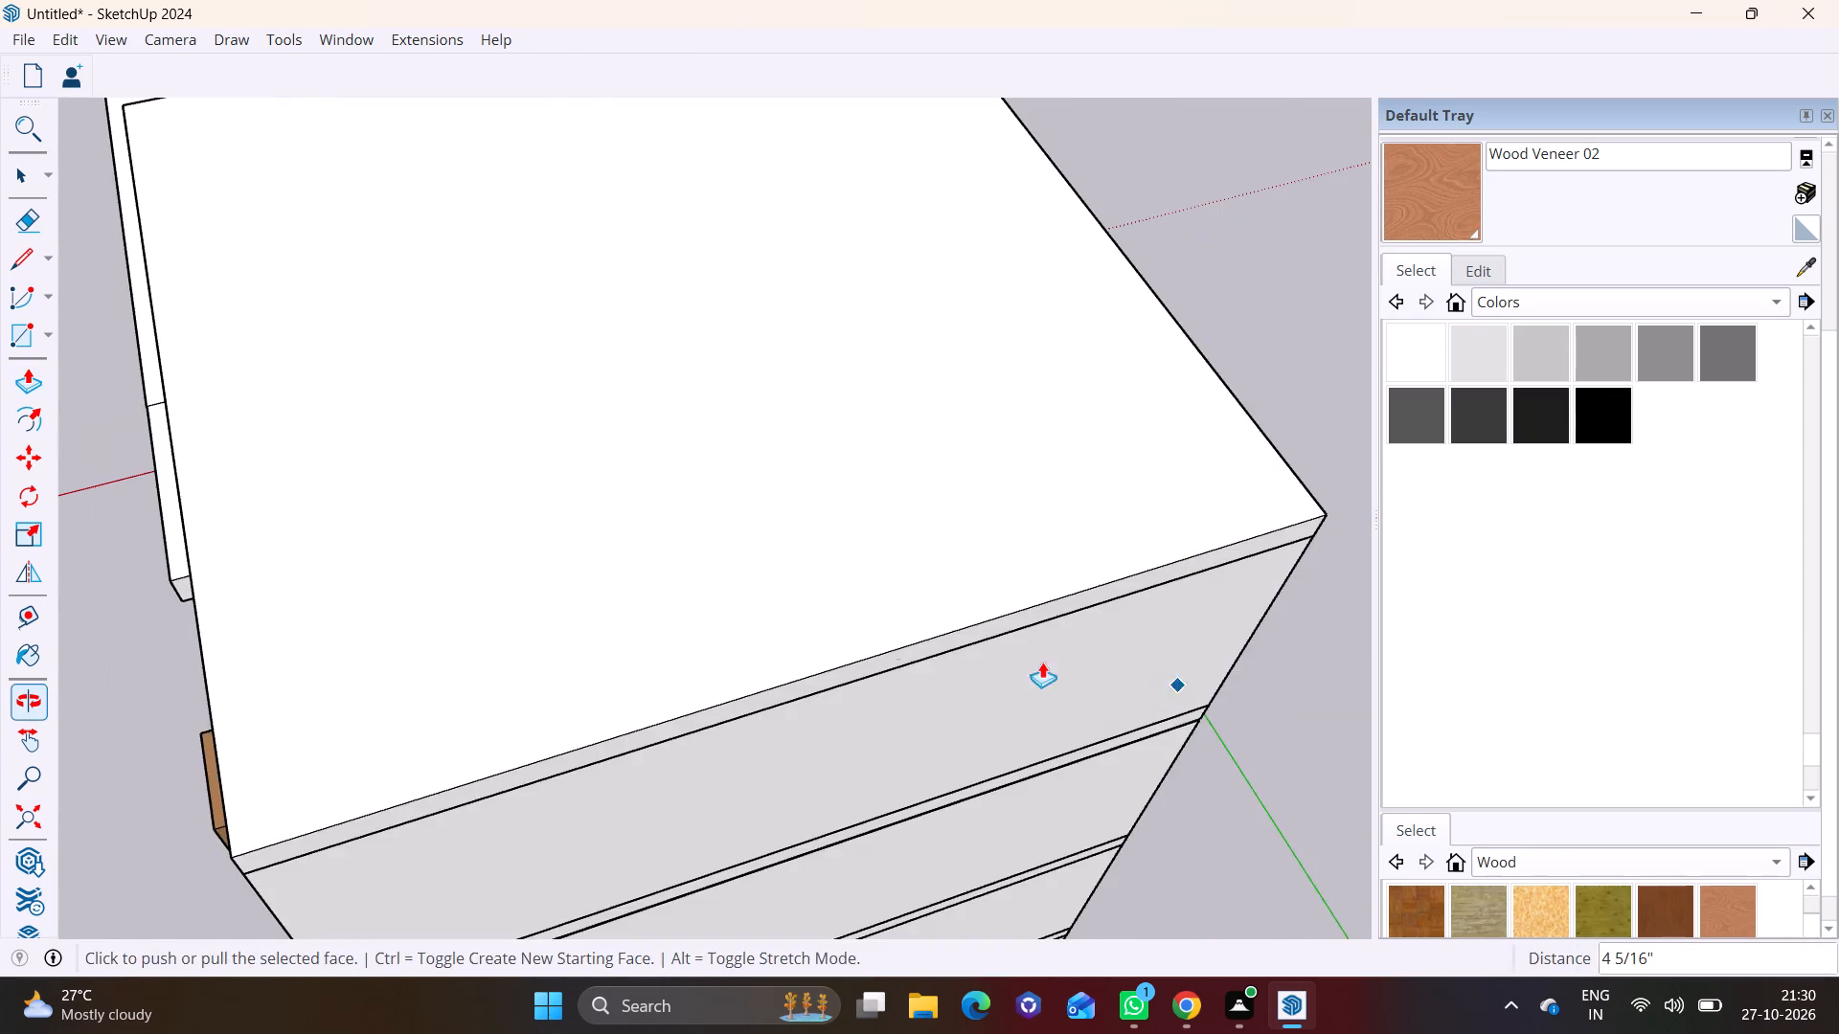
# Draw a rectangle about 6' 2 15/16" by 1' on the side wall's band below the fifth storey, starting at its outer corner.
pyautogui.moveTo(392, 393); pyautogui.dragTo(746, 211, button='middle')
pyautogui.moveTo(646, 494); pyautogui.dragTo(849, 280, button='middle')
pyautogui.moveTo(192, 528); pyautogui.dragTo(627, 373, button='middle')
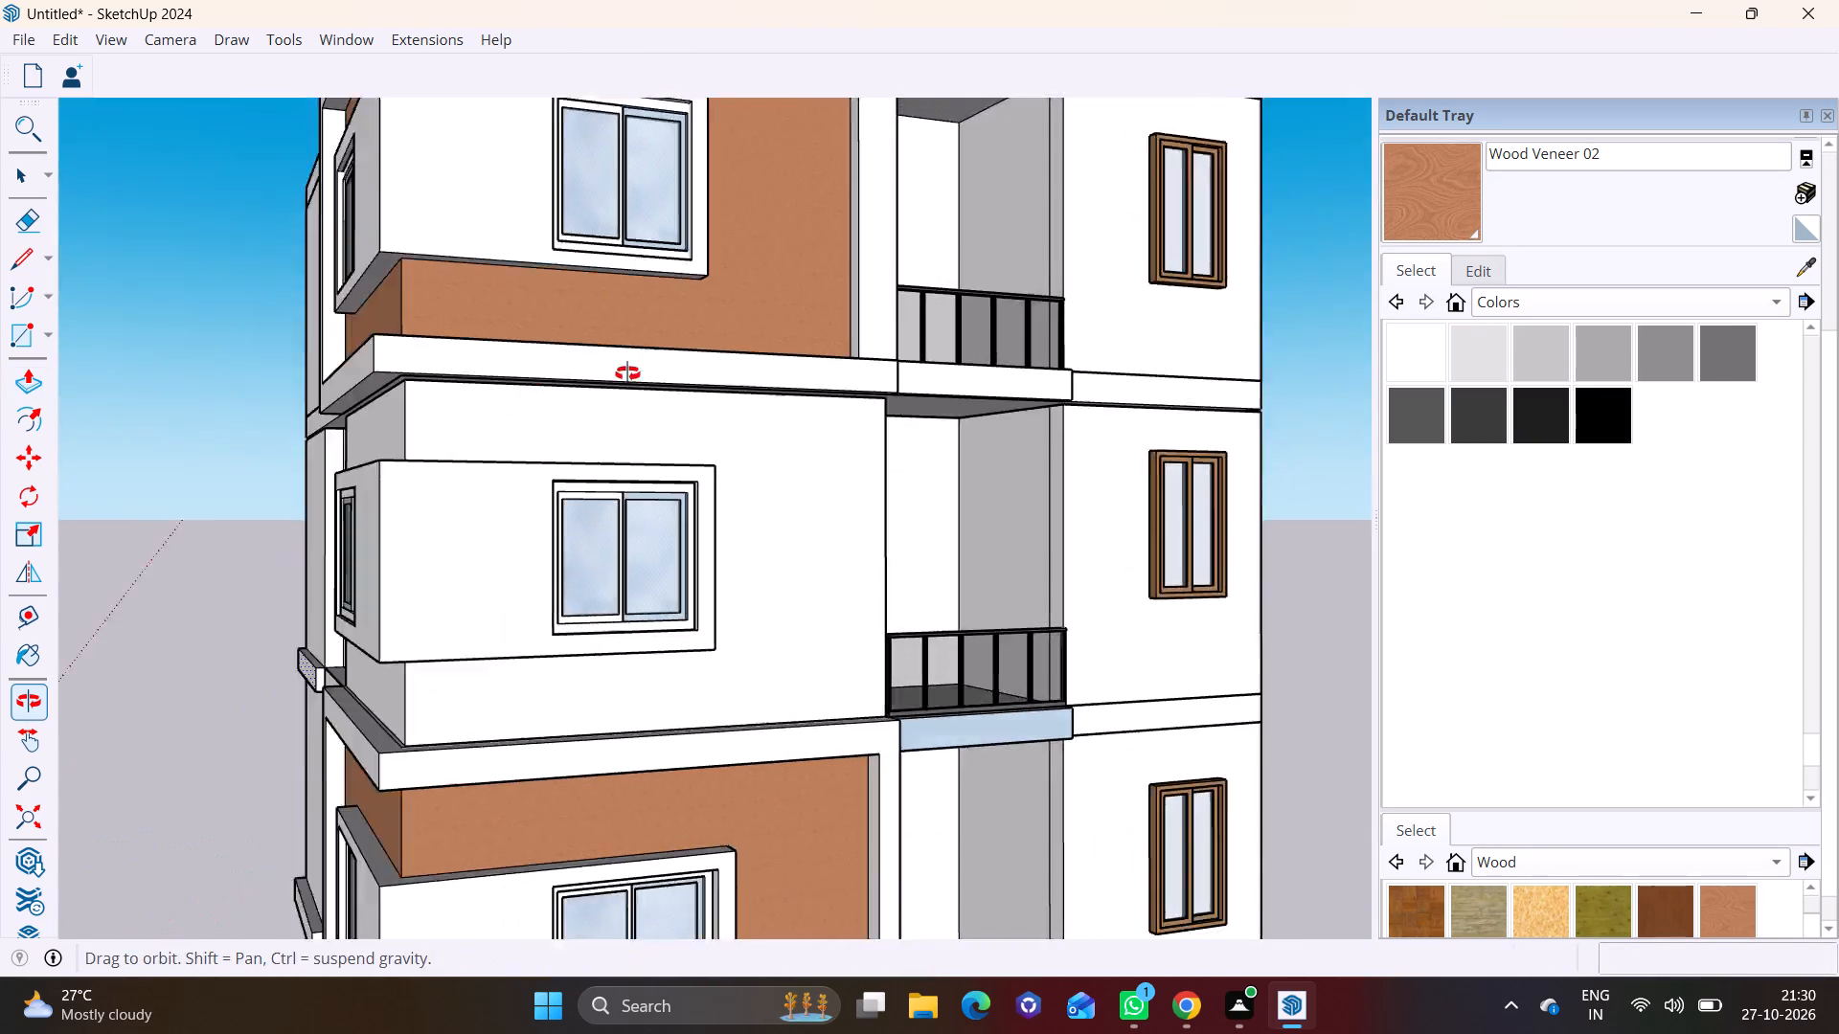
pyautogui.moveTo(627, 373); pyautogui.dragTo(677, 364, button='middle')
pyautogui.scroll(1, 324, 464)
pyautogui.moveTo(381, 464); pyautogui.dragTo(708, 487, button='middle')
pyautogui.scroll(4, 87, 410)
pyautogui.keyDown('shift'); pyautogui.moveTo(243, 450); pyautogui.dragTo(550, 481, button='middle'); pyautogui.keyUp('shift')
pyautogui.keyDown('shift'); pyautogui.scroll(1, 352, 446); pyautogui.keyUp('shift')
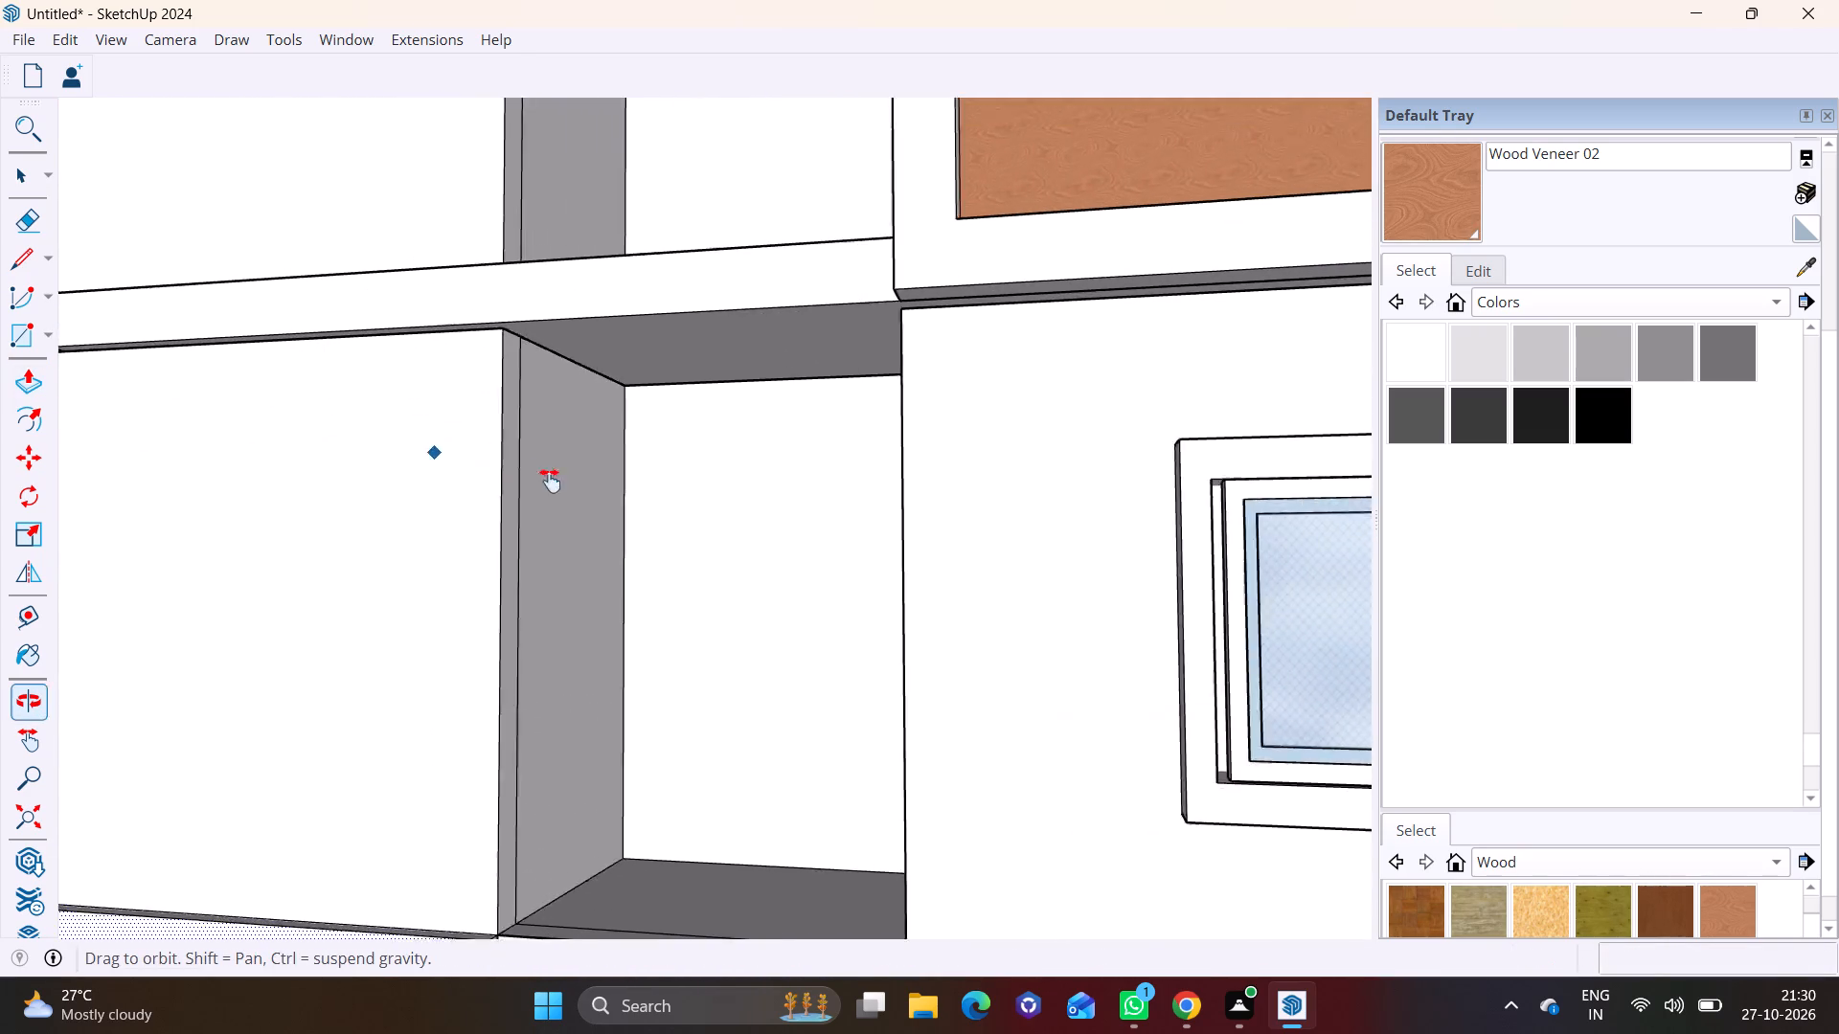
pyautogui.keyDown('shift'); pyautogui.moveTo(550, 481); pyautogui.dragTo(677, 528, button='middle'); pyautogui.keyUp('shift')
pyautogui.click(50, 335)
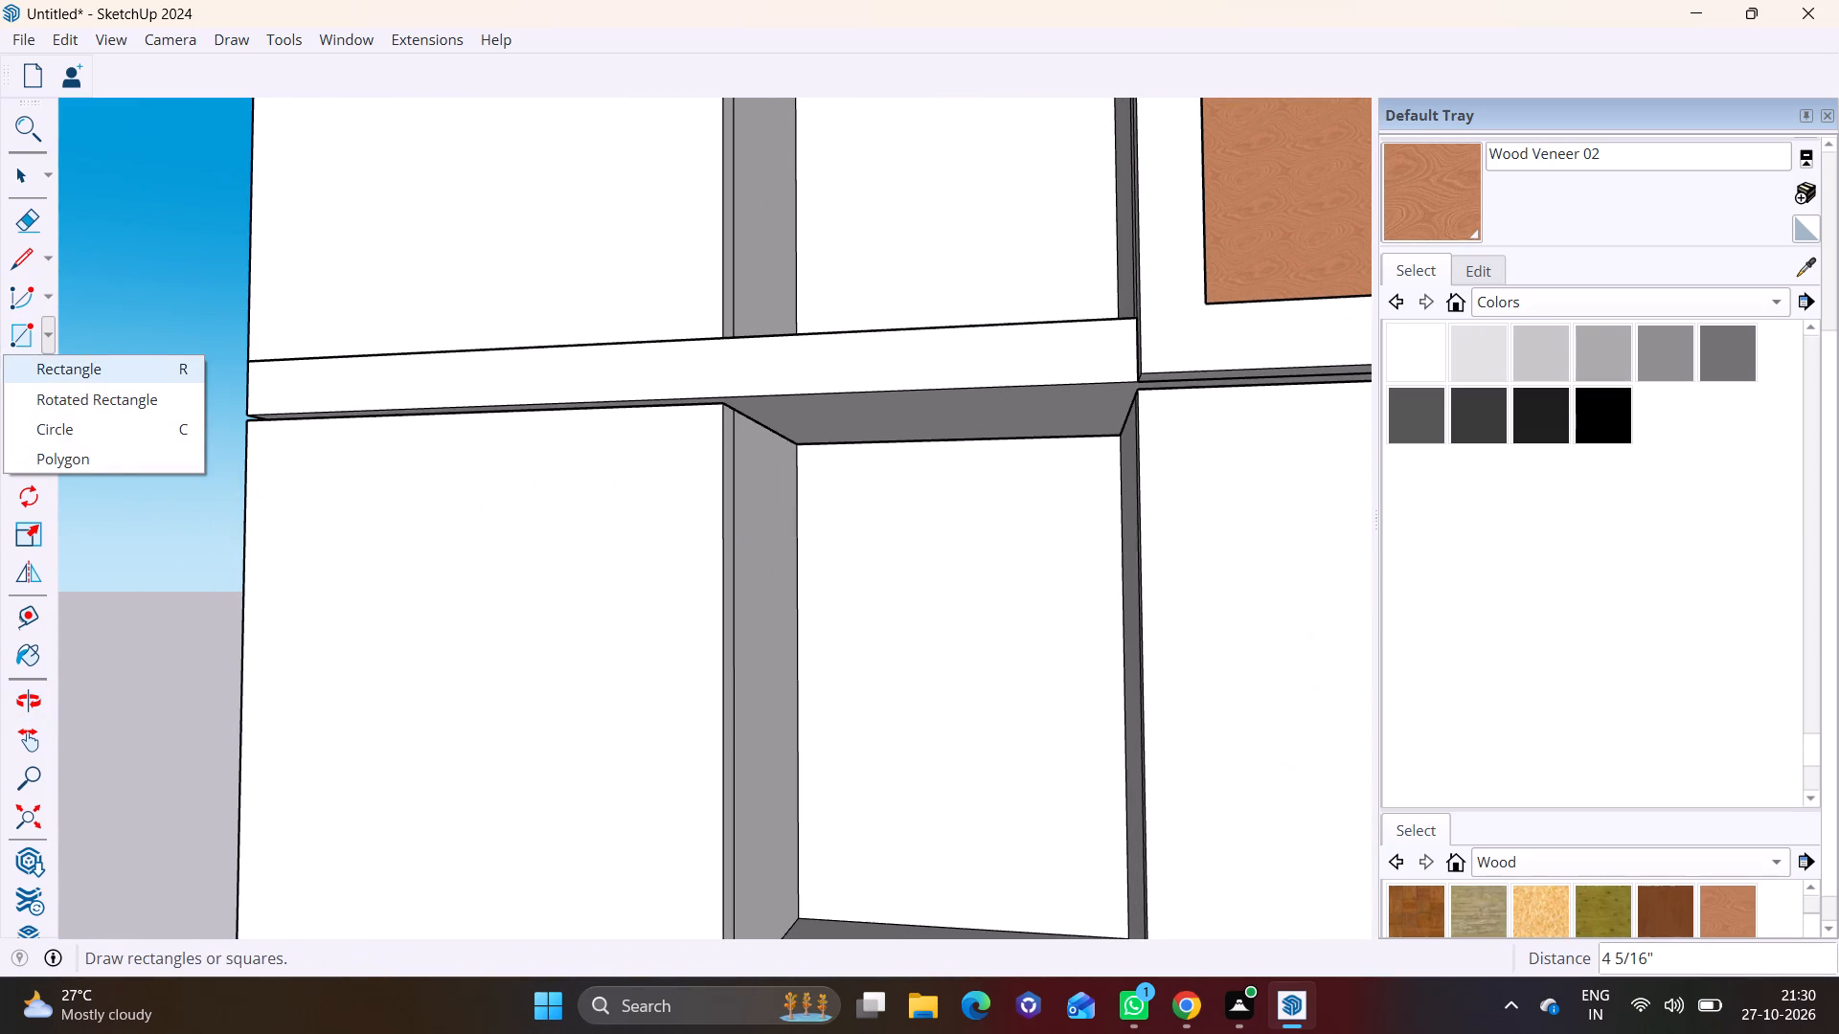
pyautogui.click(68, 371)
pyautogui.moveTo(200, 415); pyautogui.dragTo(151, 506, button='middle')
pyautogui.scroll(-1, 151, 506)
pyautogui.scroll(3, 275, 409)
pyautogui.click(237, 381)
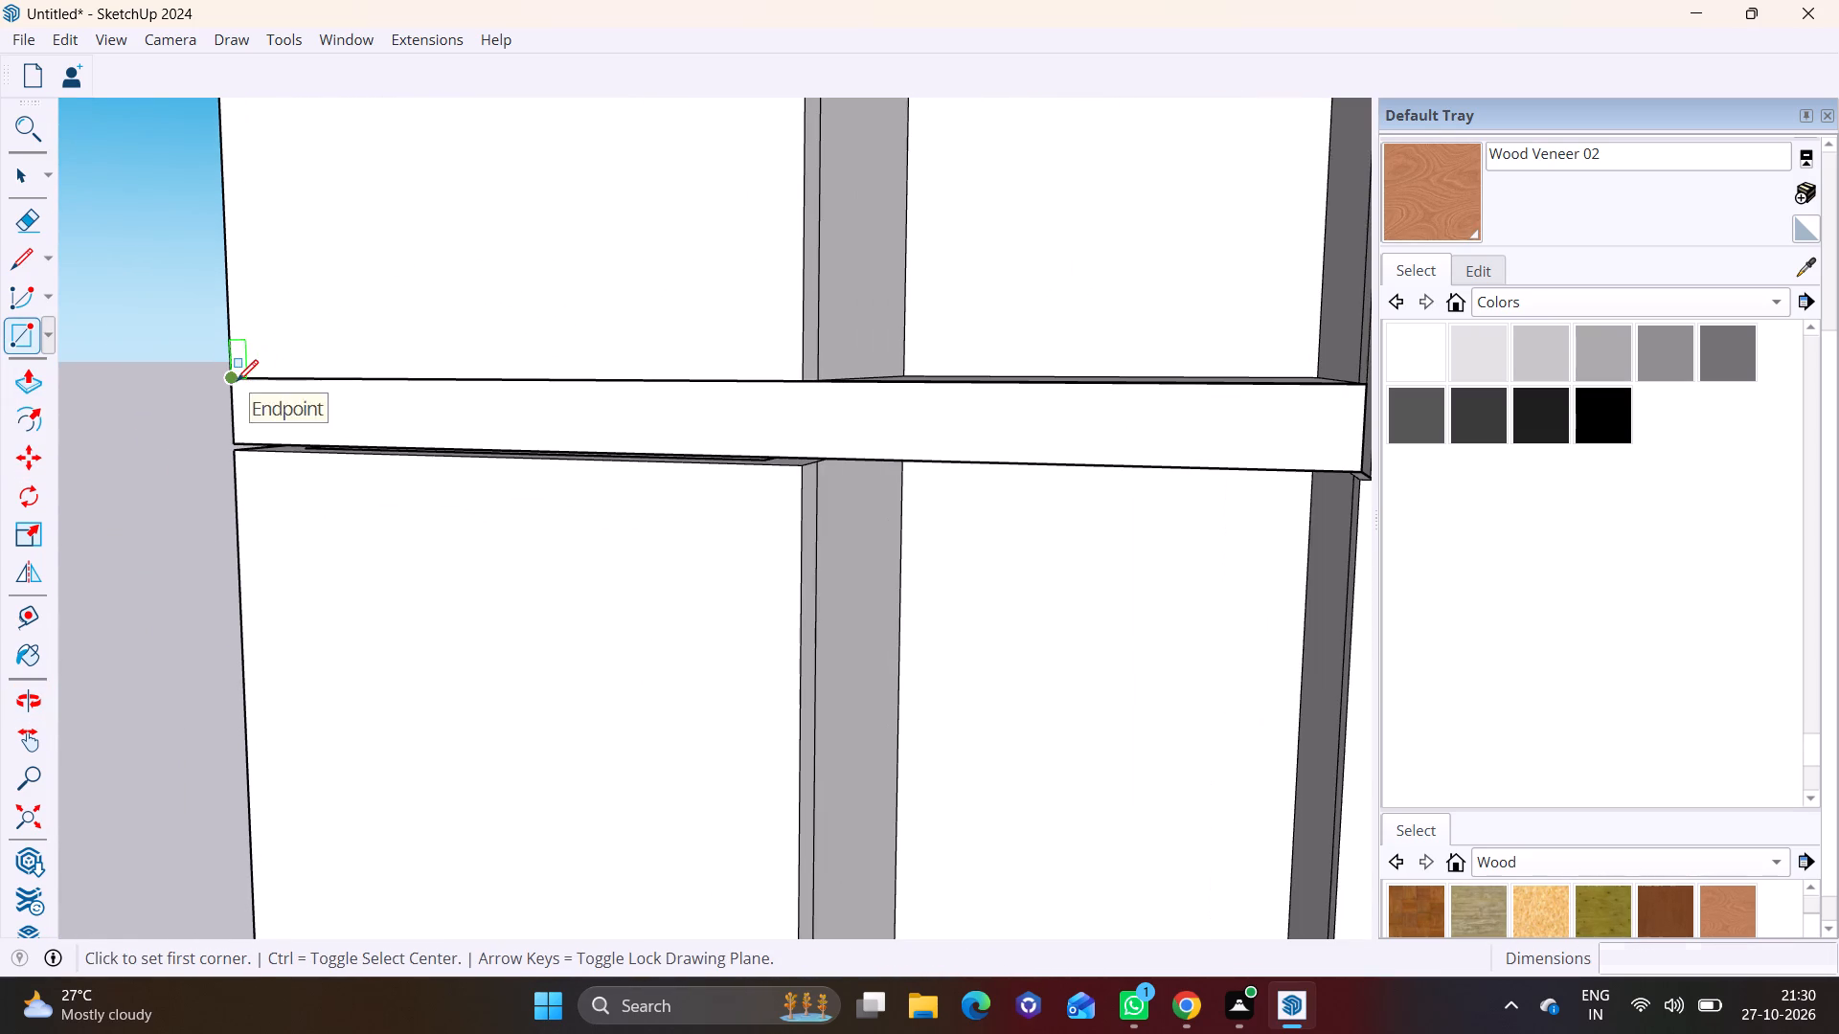
pyautogui.click(607, 449)
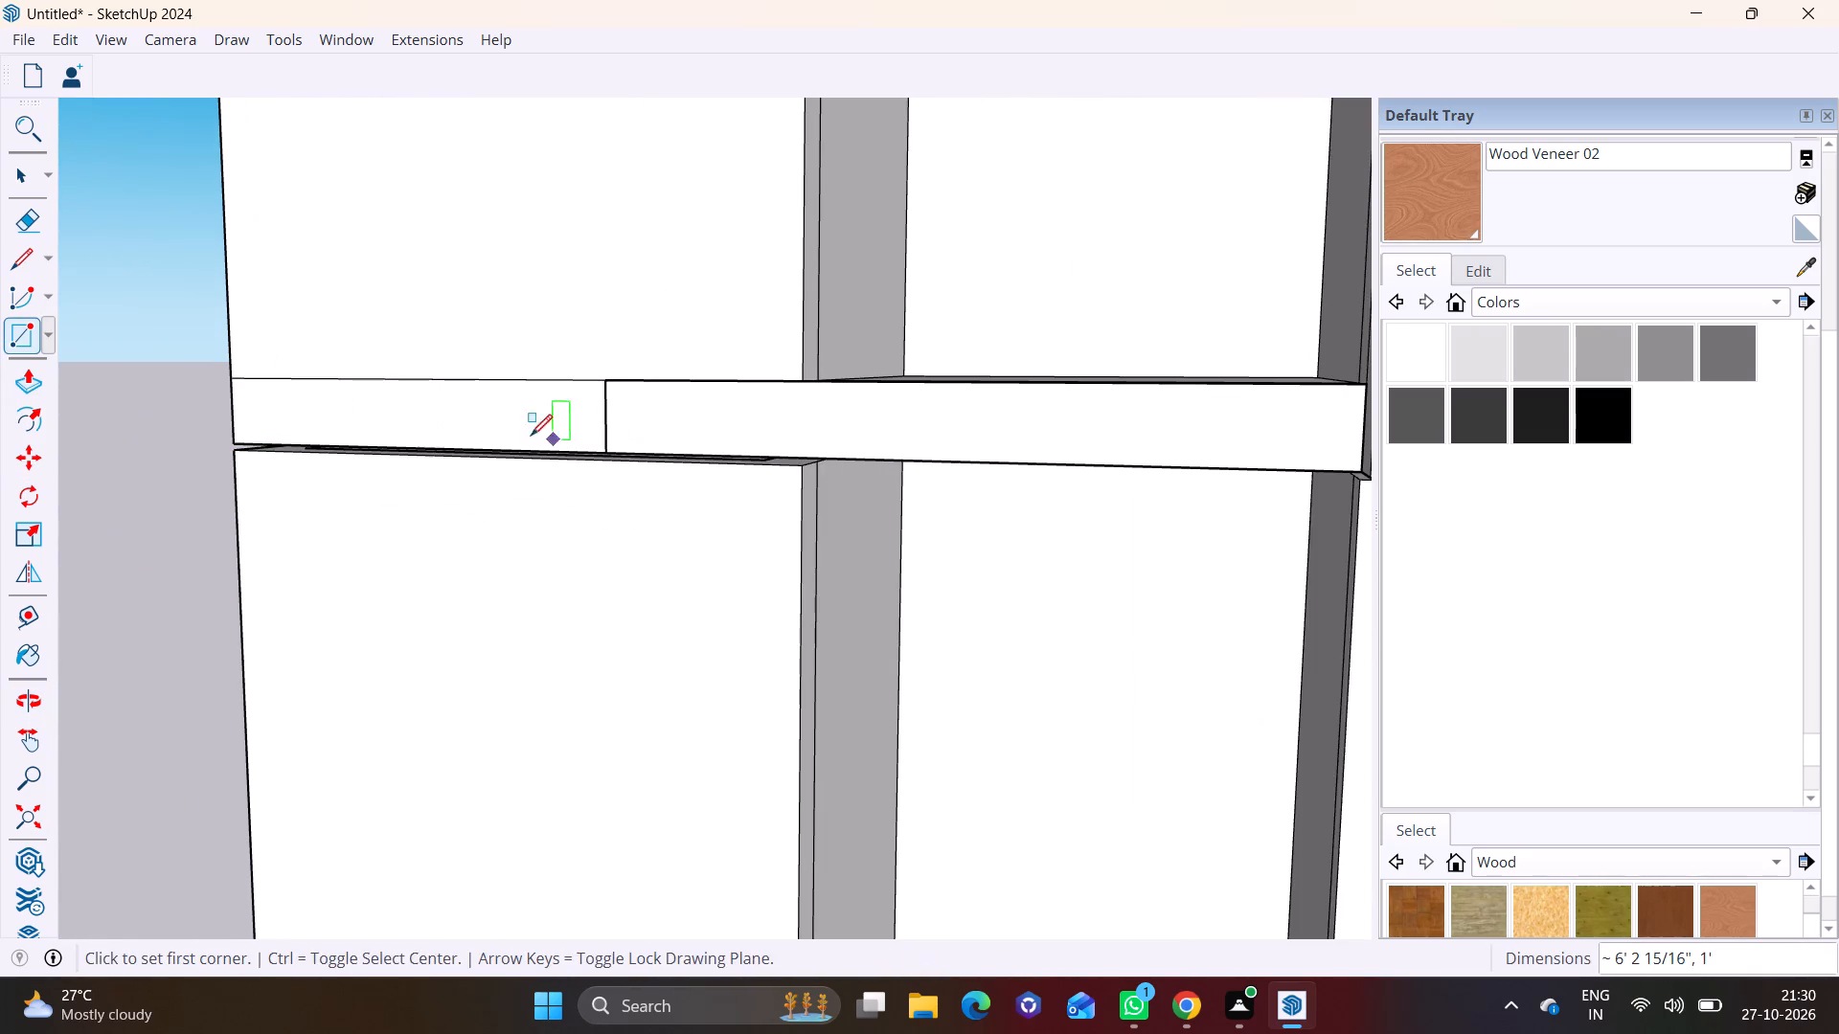
# Push/Pull the new rectangle on the band below the fifth storey outward from the side wall.
pyautogui.press('space')
pyautogui.click(527, 433)
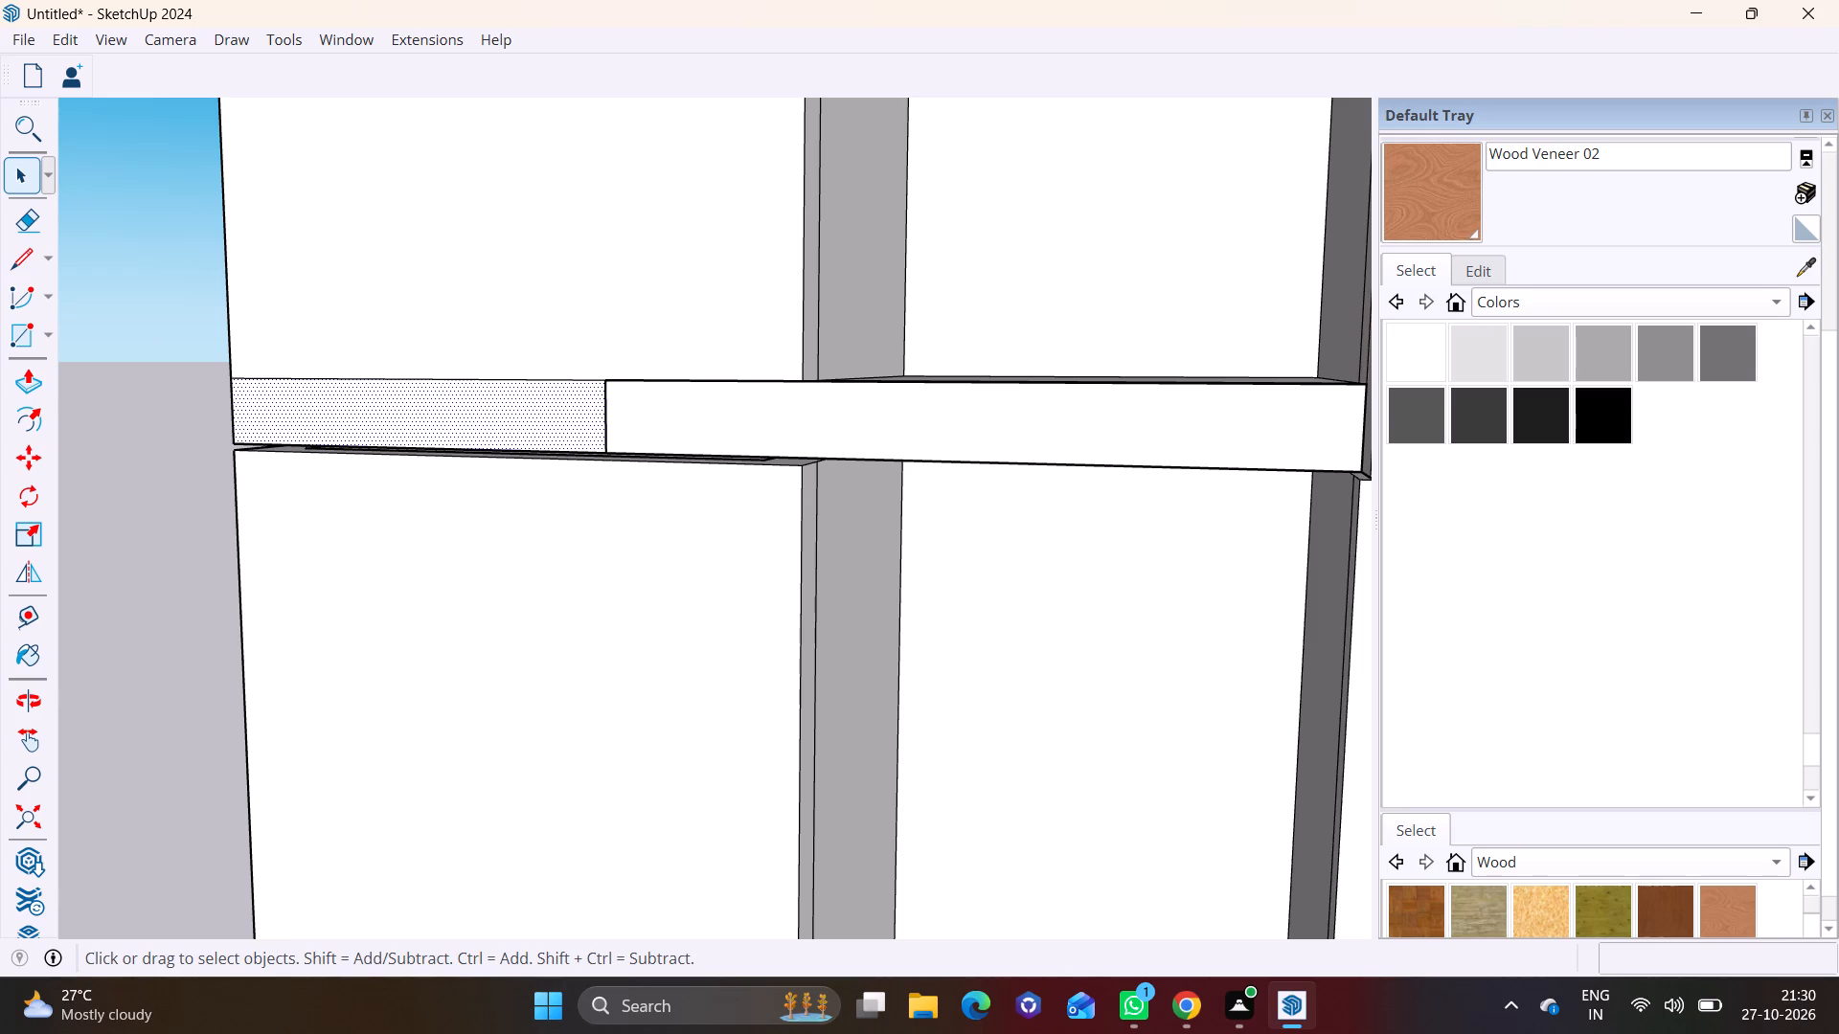
pyautogui.click(29, 389)
pyautogui.click(394, 394)
pyautogui.click(376, 404)
# Push/Pull the projecting band's end face about 2' 9 5/8" along the wall to the edge of the recess.
pyautogui.moveTo(622, 420); pyautogui.dragTo(378, 477, button='middle')
pyautogui.press('space')
pyautogui.click(583, 435)
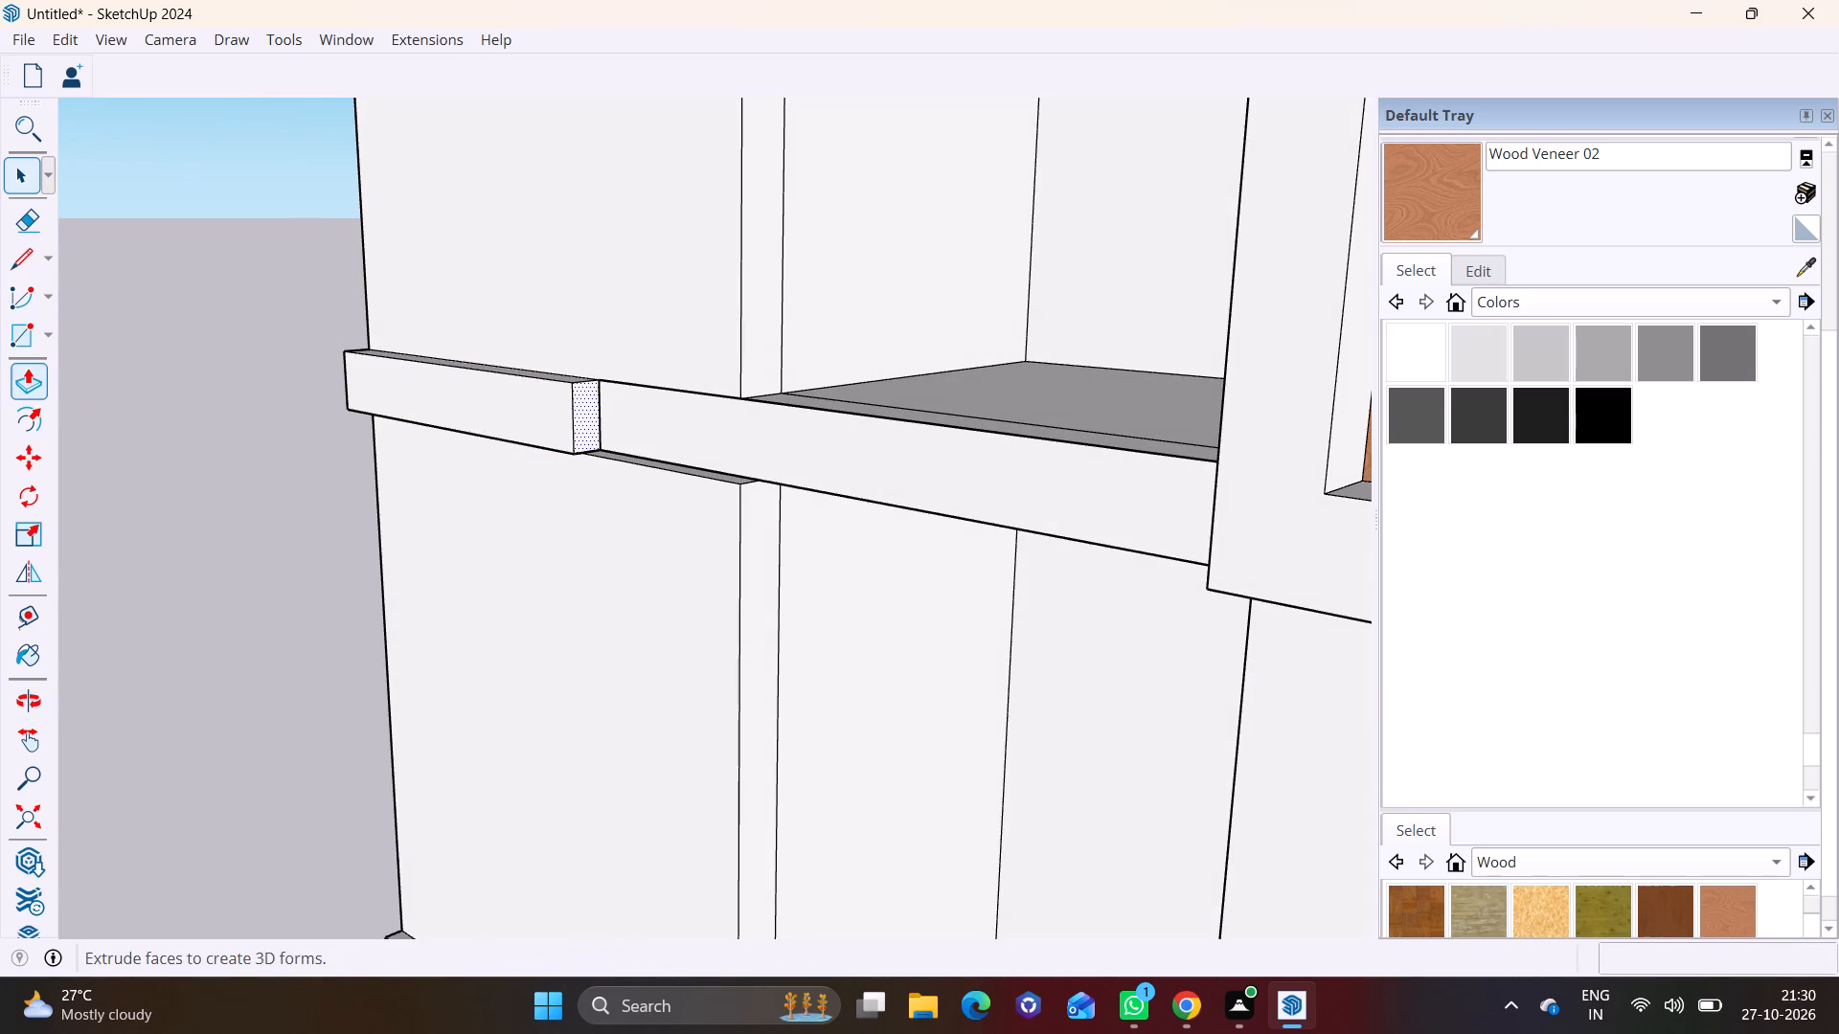
pyautogui.click(34, 384)
pyautogui.click(584, 421)
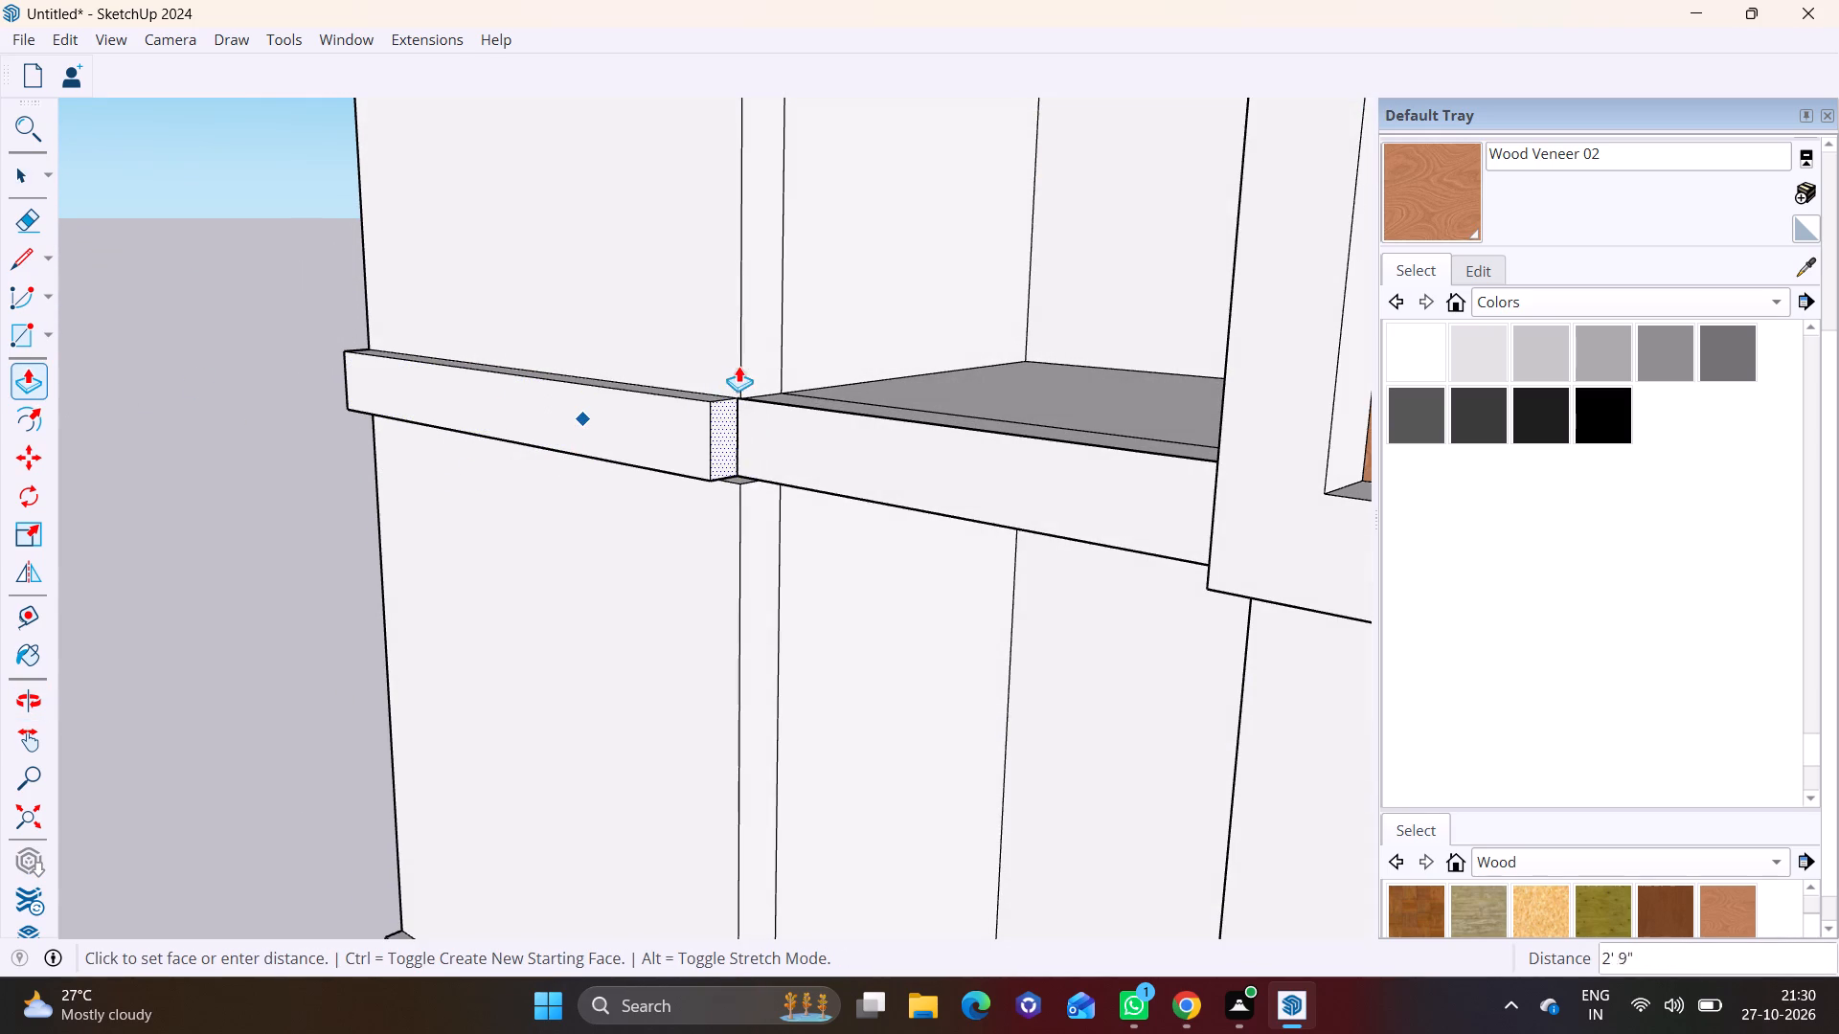
pyautogui.click(741, 365)
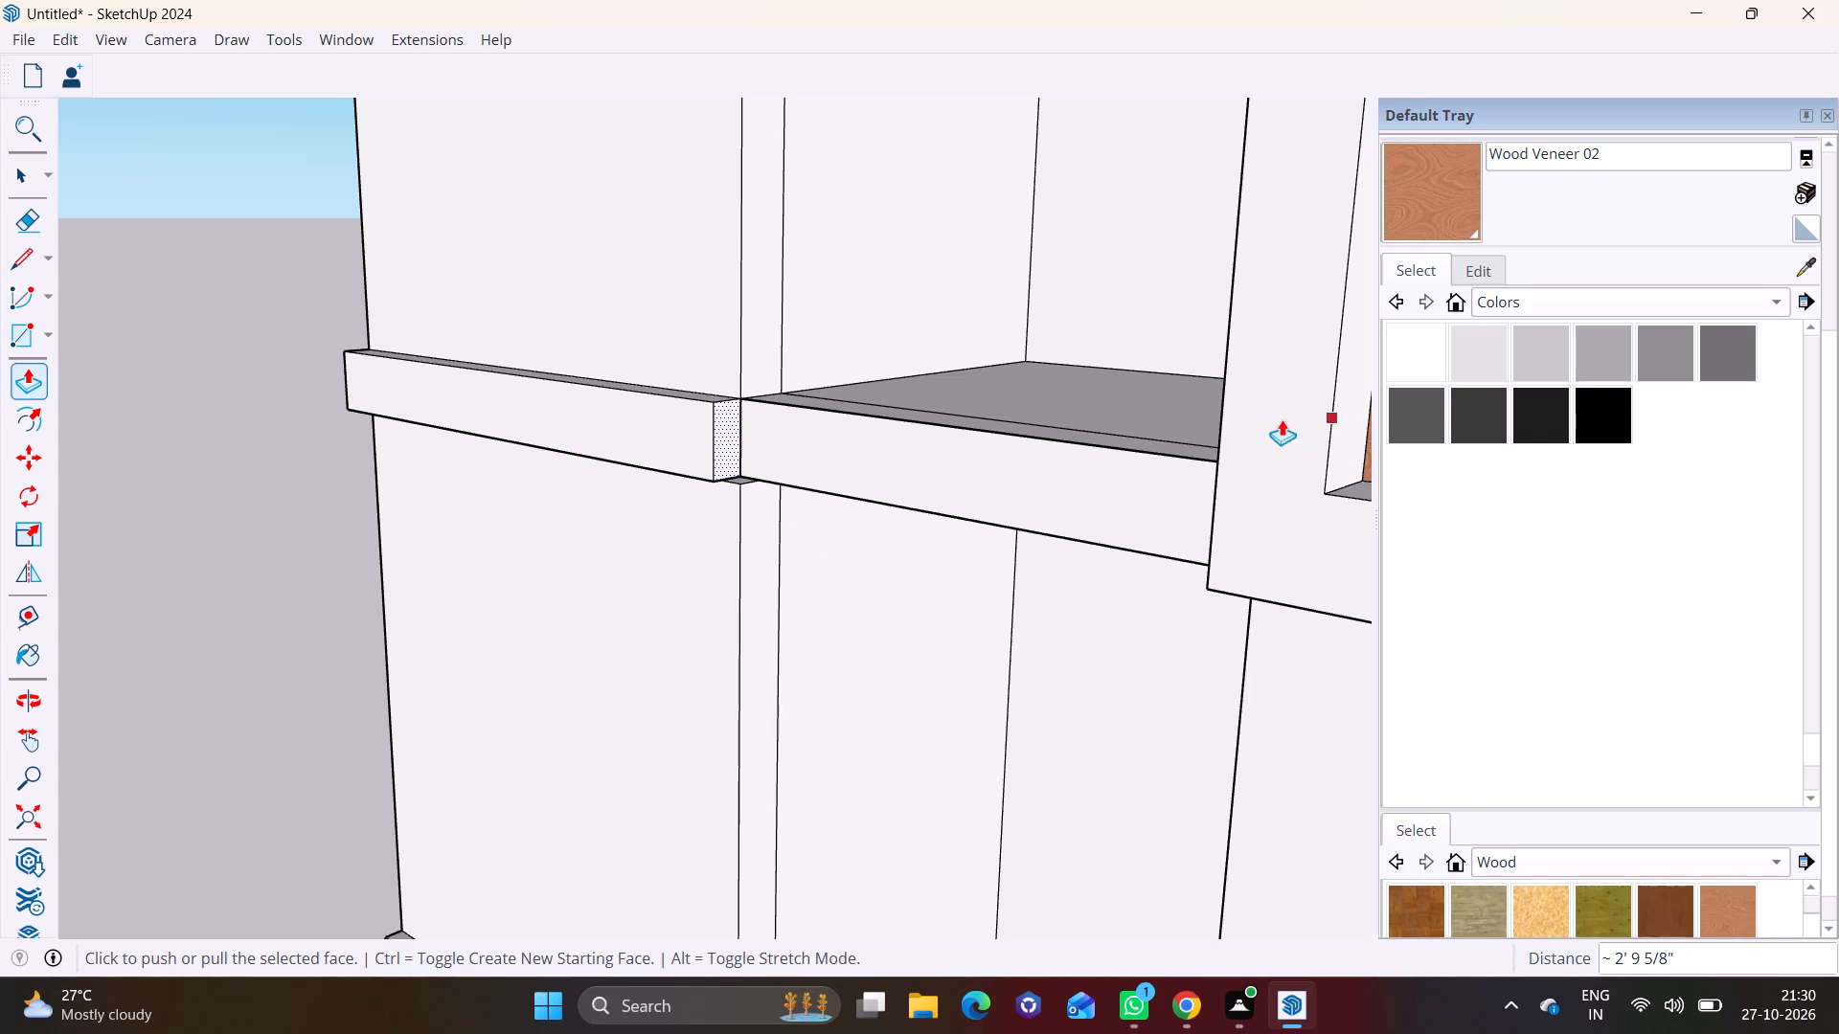
# Paint the faces of the projecting side wall band below the fifth storey with Wood Veneer 01.
pyautogui.click(1666, 908)
pyautogui.click(596, 420)
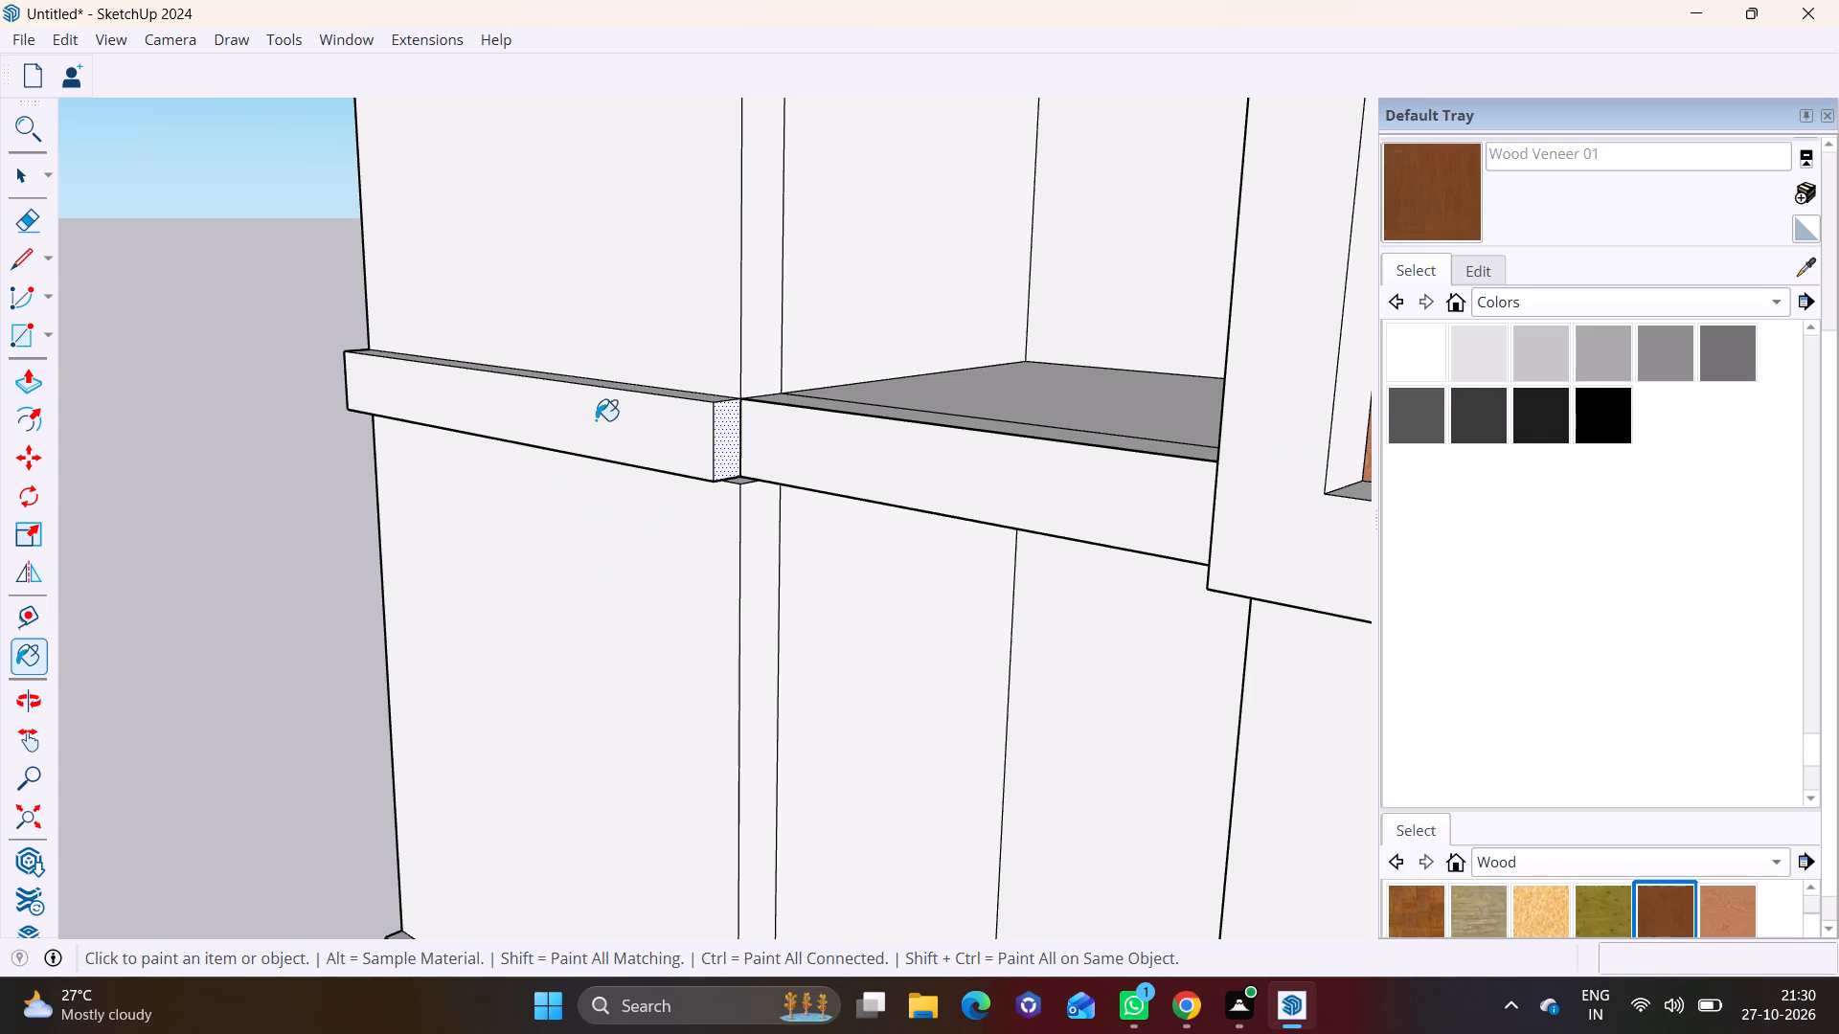
pyautogui.click(625, 386)
pyautogui.click(731, 438)
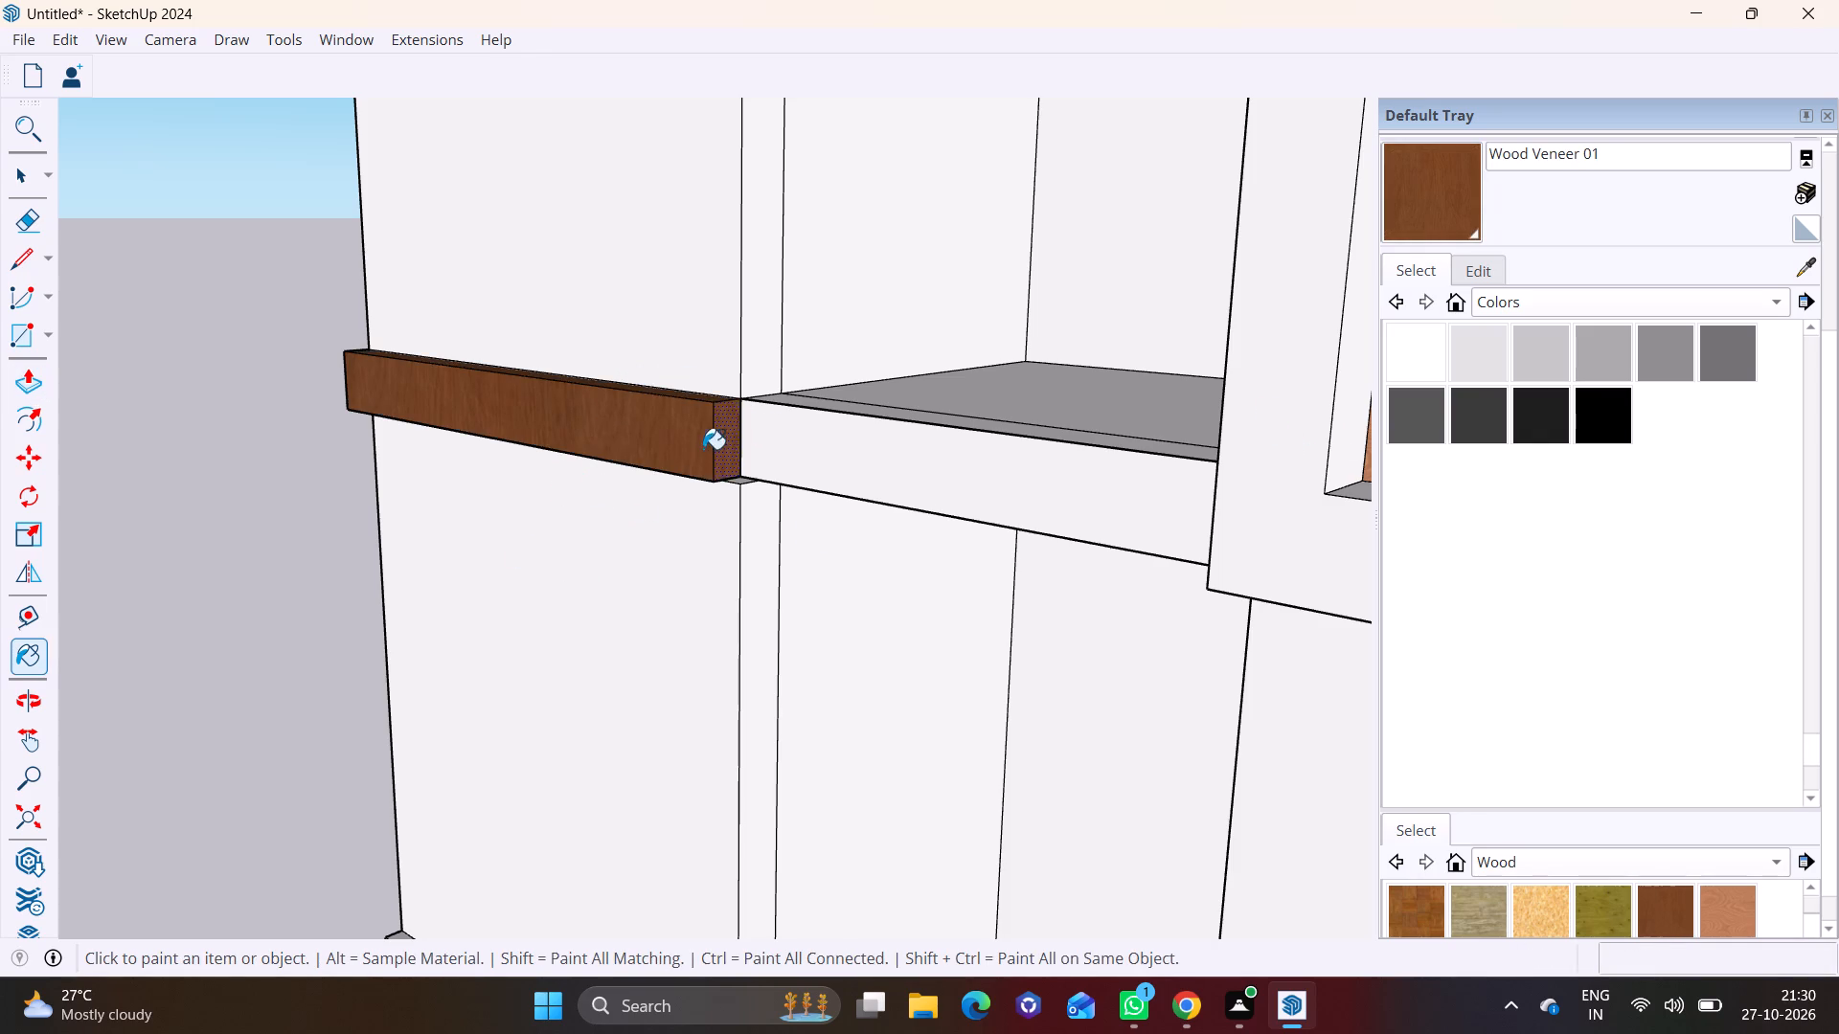
pyautogui.moveTo(703, 449); pyautogui.dragTo(748, 166, button='middle')
pyautogui.scroll(3, 684, 326)
pyautogui.click(739, 426)
pyautogui.scroll(-3, 549, 419)
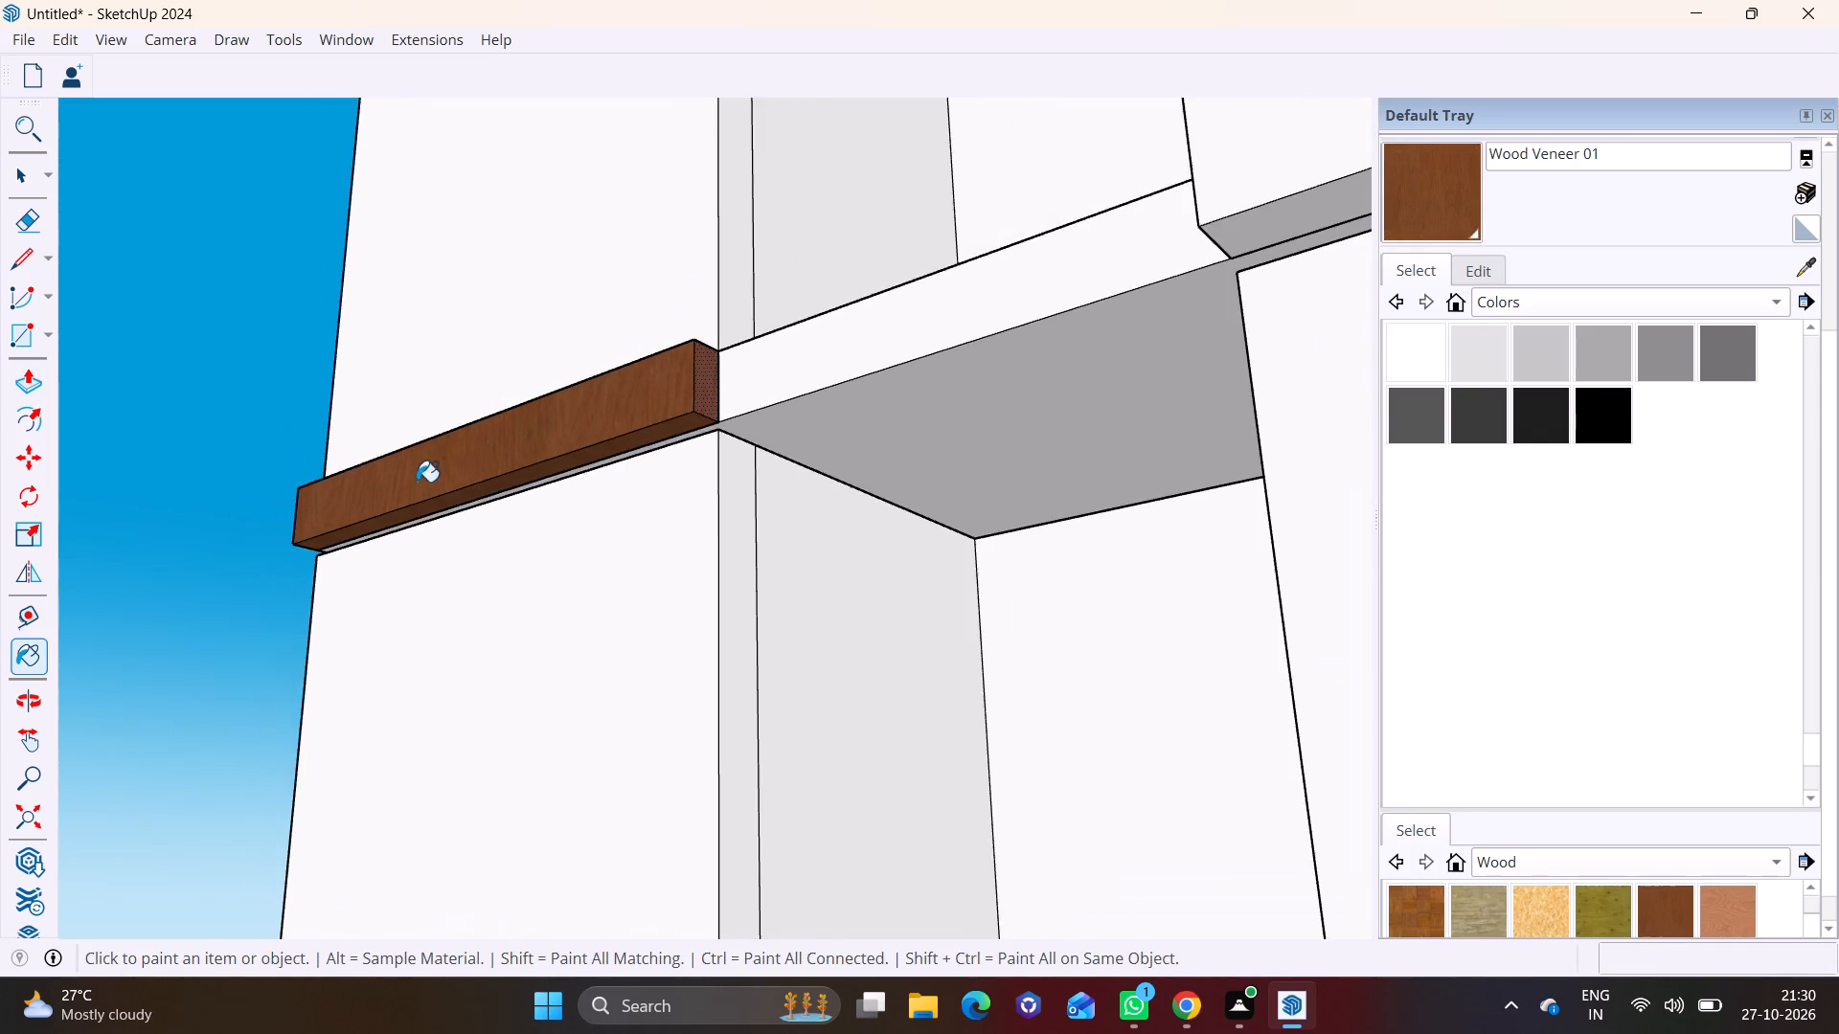
pyautogui.moveTo(447, 465); pyautogui.dragTo(1094, 408, button='middle')
pyautogui.moveTo(357, 319); pyautogui.dragTo(627, 432, button='middle')
pyautogui.click(500, 298)
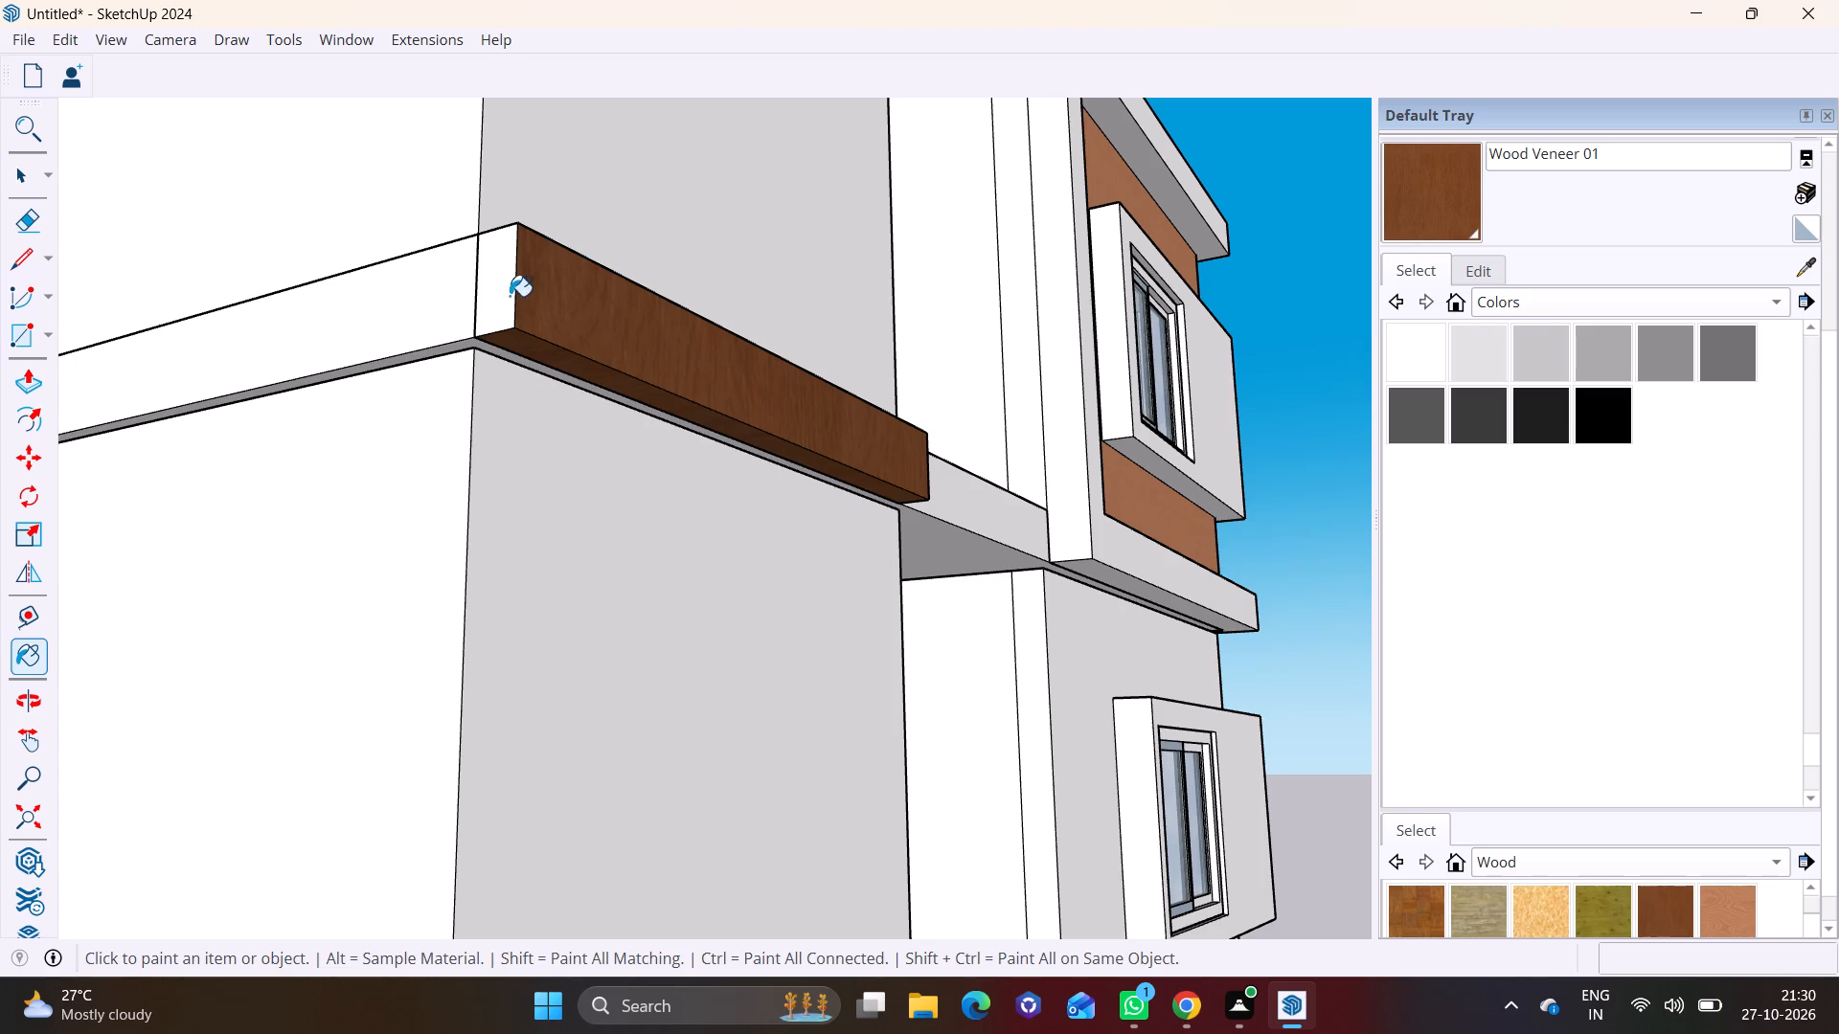
# Paint the faces of the projecting side wall band above the third storey with Wood Veneer 01.
pyautogui.scroll(-7, 534, 304)
pyautogui.keyDown('shift'); pyautogui.moveTo(622, 216); pyautogui.dragTo(622, 593, button='middle'); pyautogui.keyUp('shift')
pyautogui.keyDown('shift'); pyautogui.moveTo(691, 641); pyautogui.dragTo(715, 393, button='middle'); pyautogui.keyUp('shift')
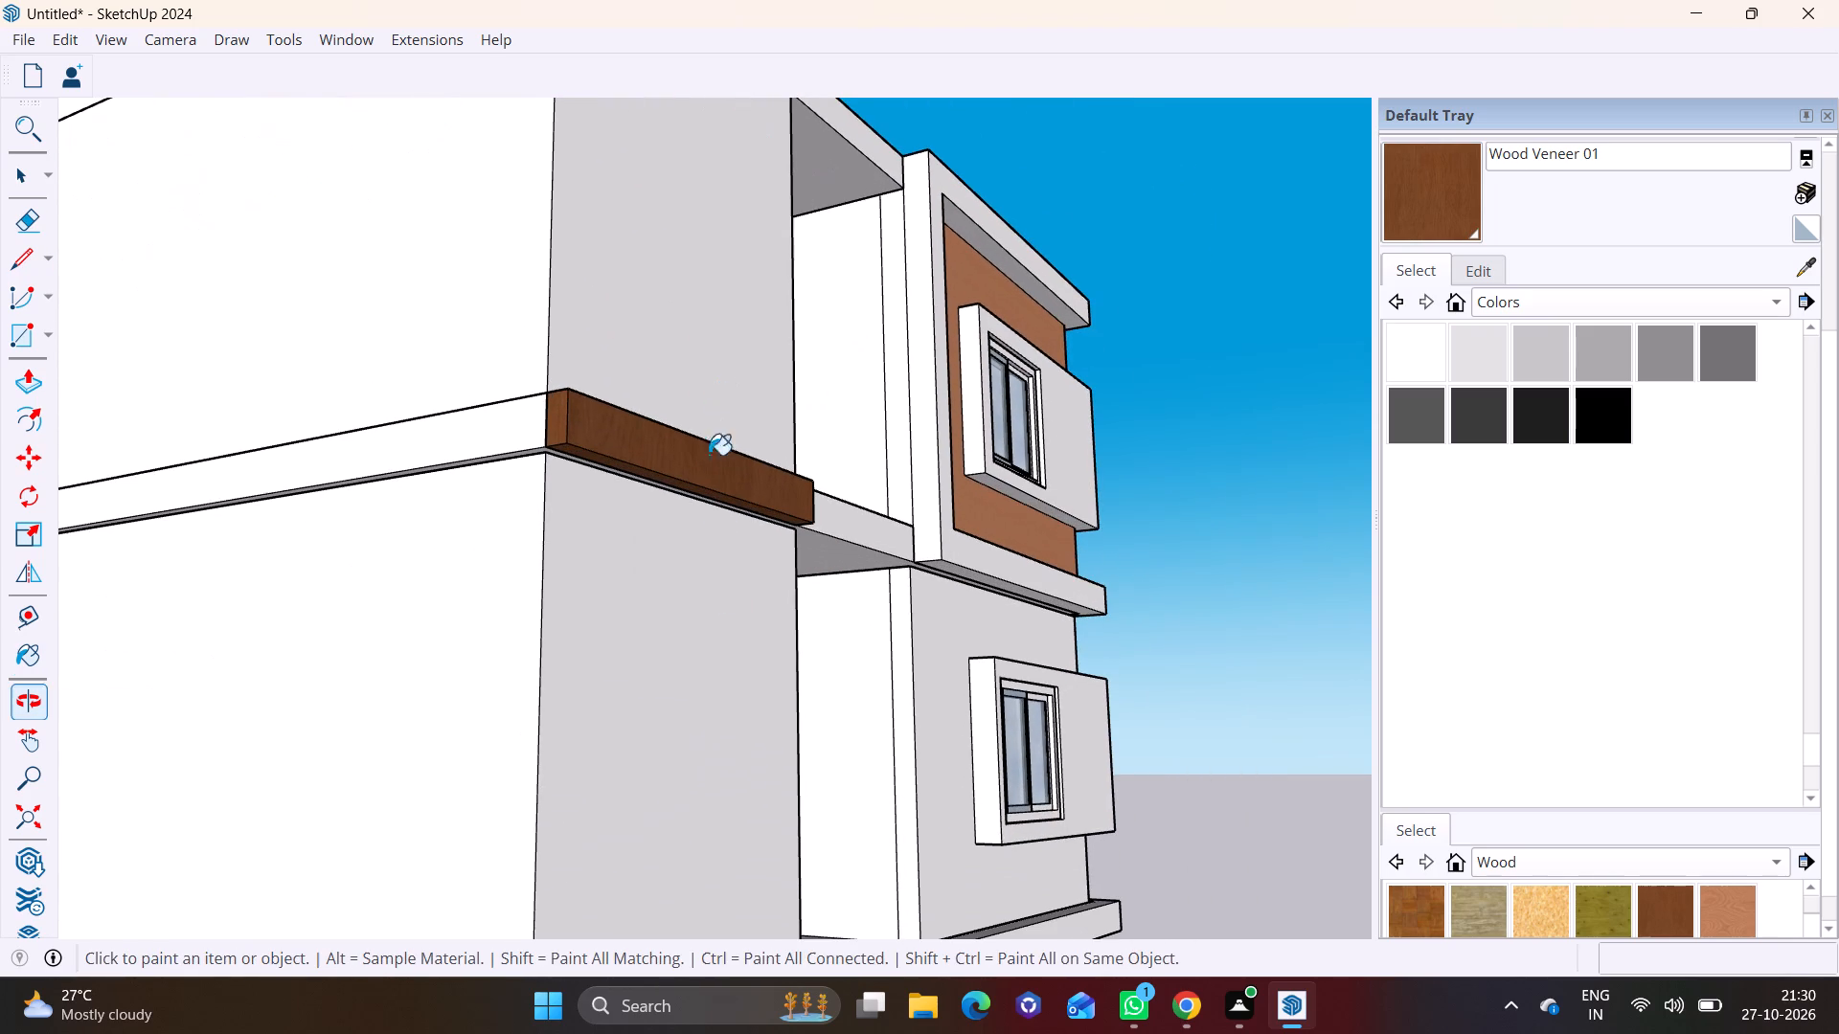
pyautogui.keyDown('shift'); pyautogui.moveTo(727, 606); pyautogui.dragTo(651, 336, button='middle'); pyautogui.keyUp('shift')
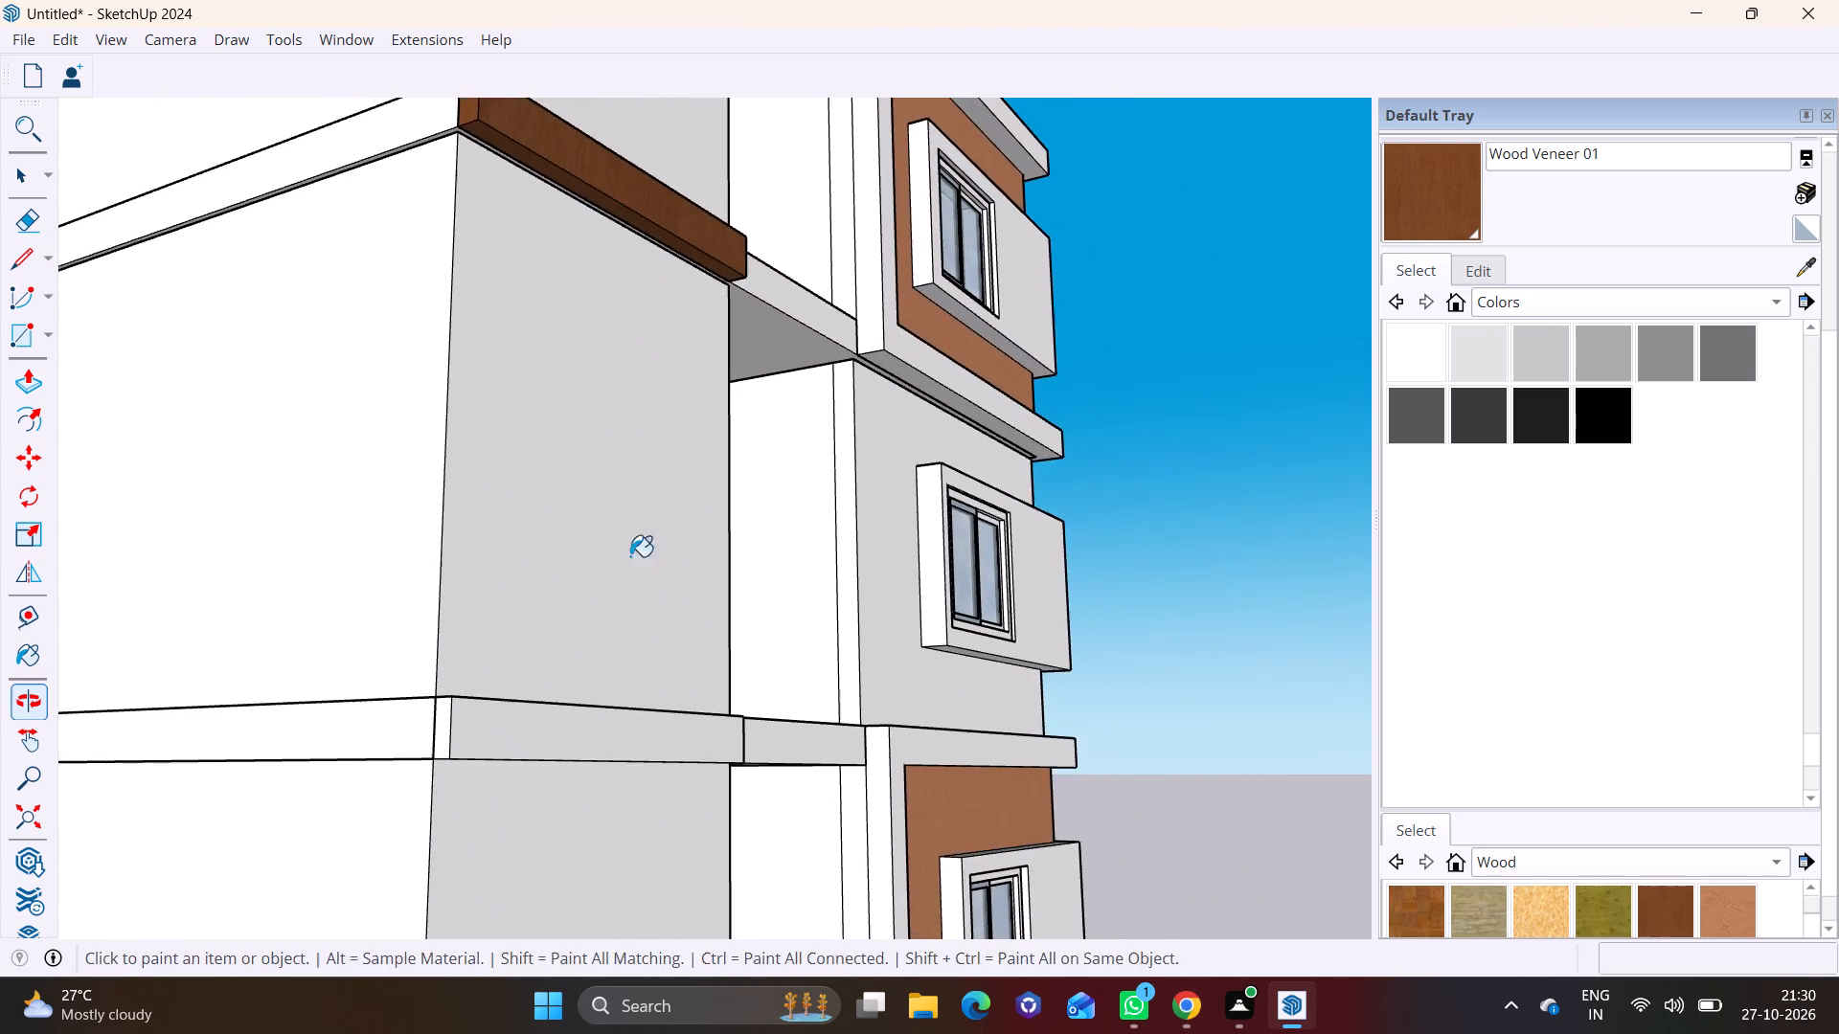
pyautogui.moveTo(601, 668); pyautogui.dragTo(621, 468, button='middle')
pyautogui.scroll(3, 544, 520)
pyautogui.click(511, 458)
pyautogui.click(436, 434)
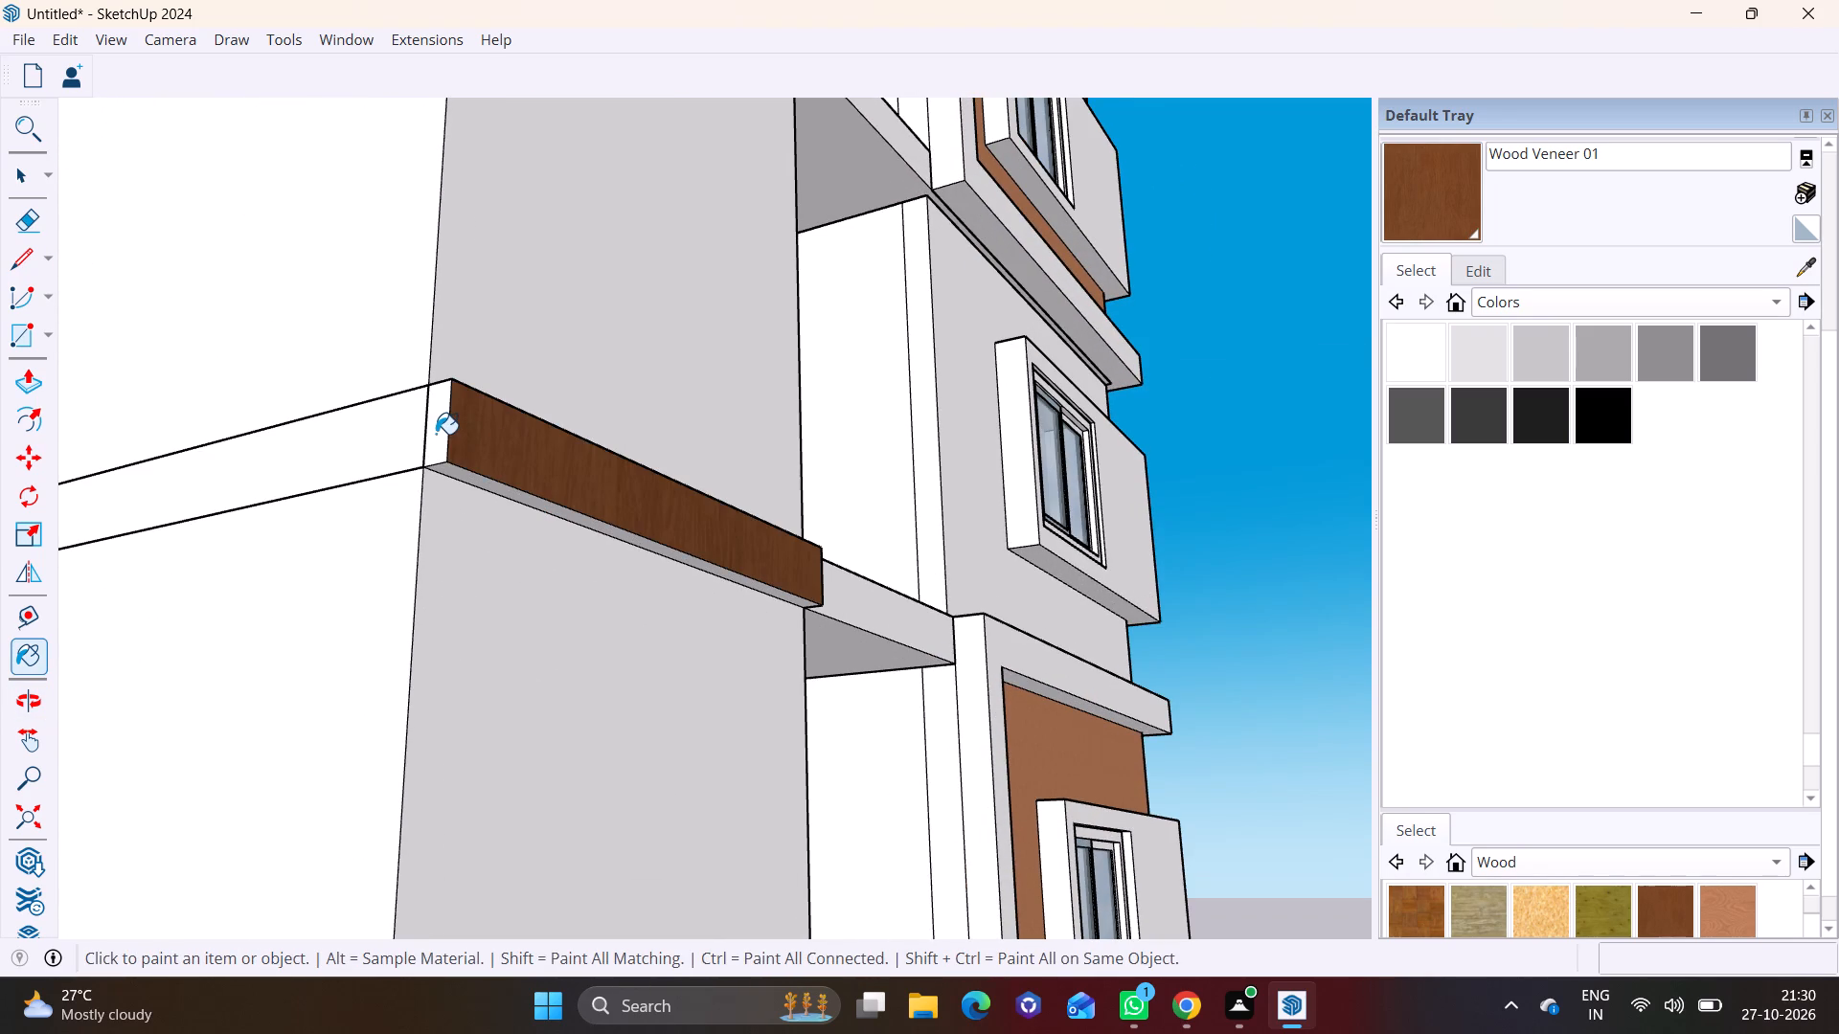
pyautogui.moveTo(455, 474); pyautogui.dragTo(466, 473)
pyautogui.moveTo(547, 409); pyautogui.dragTo(485, 686, button='middle')
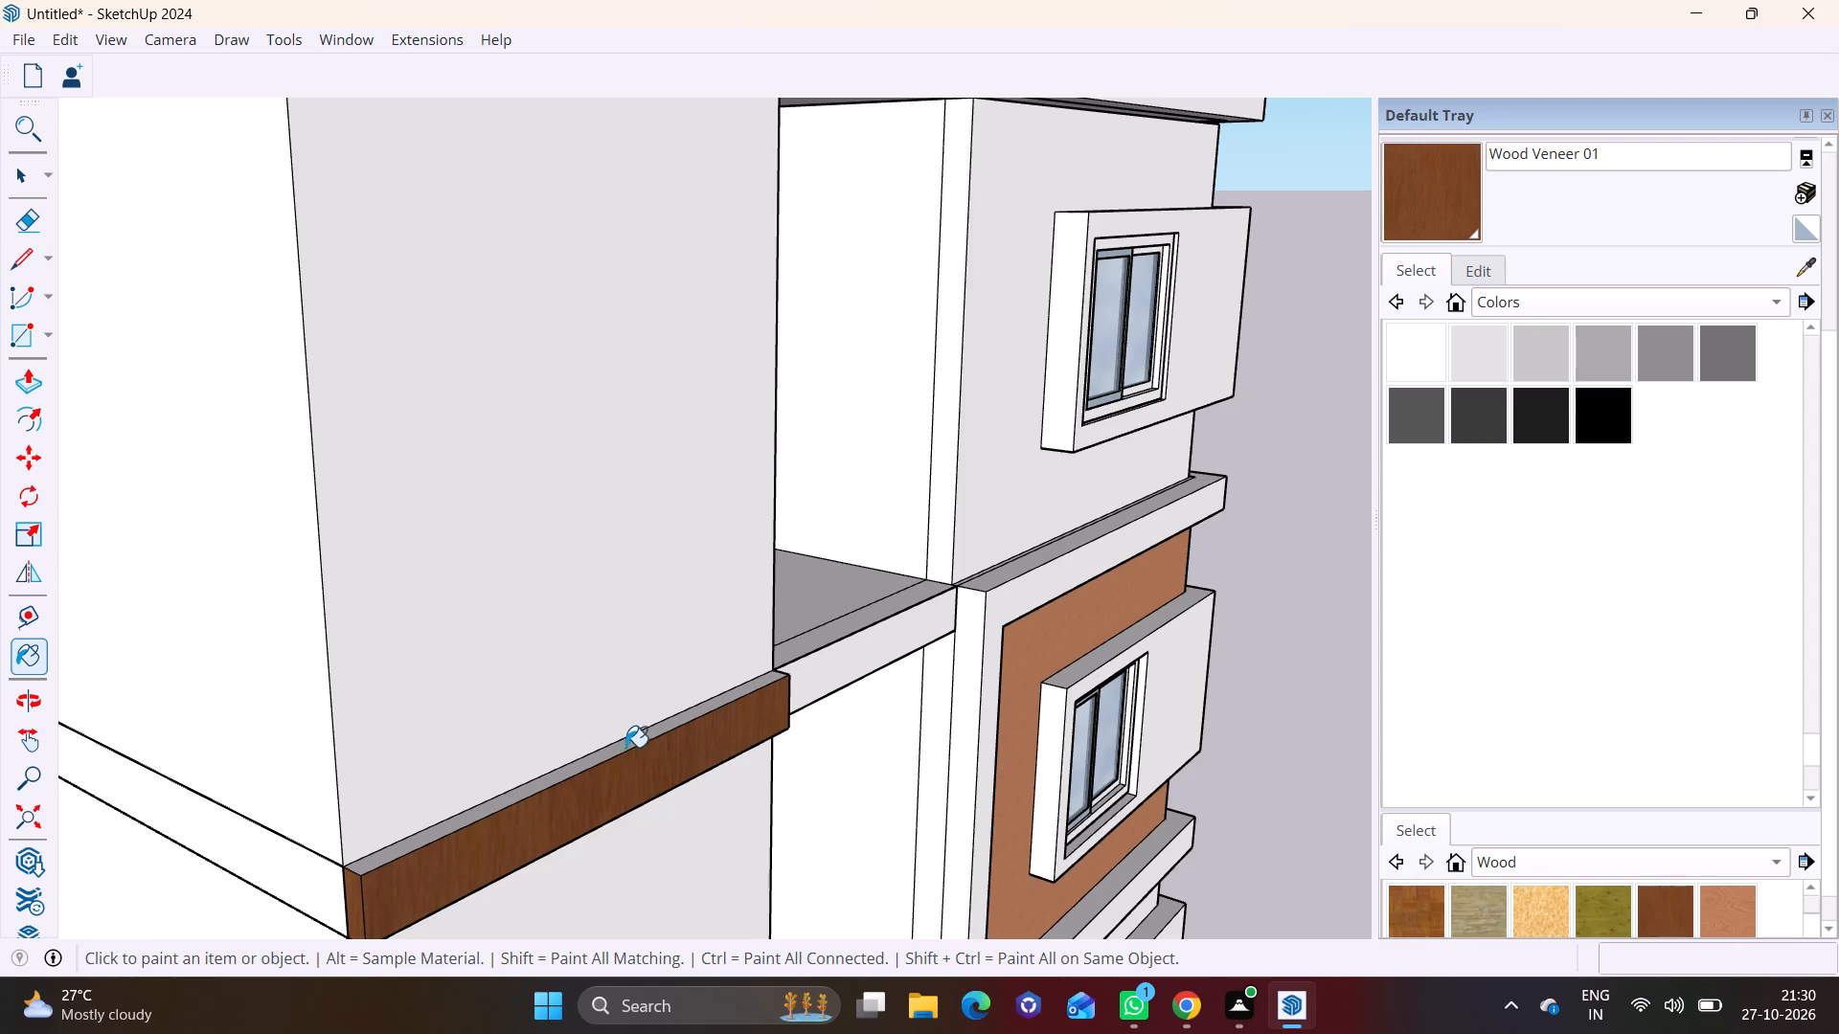
pyautogui.moveTo(625, 745); pyautogui.dragTo(636, 741)
pyautogui.moveTo(744, 690); pyautogui.dragTo(105, 698, button='middle')
pyautogui.scroll(4, 193, 600)
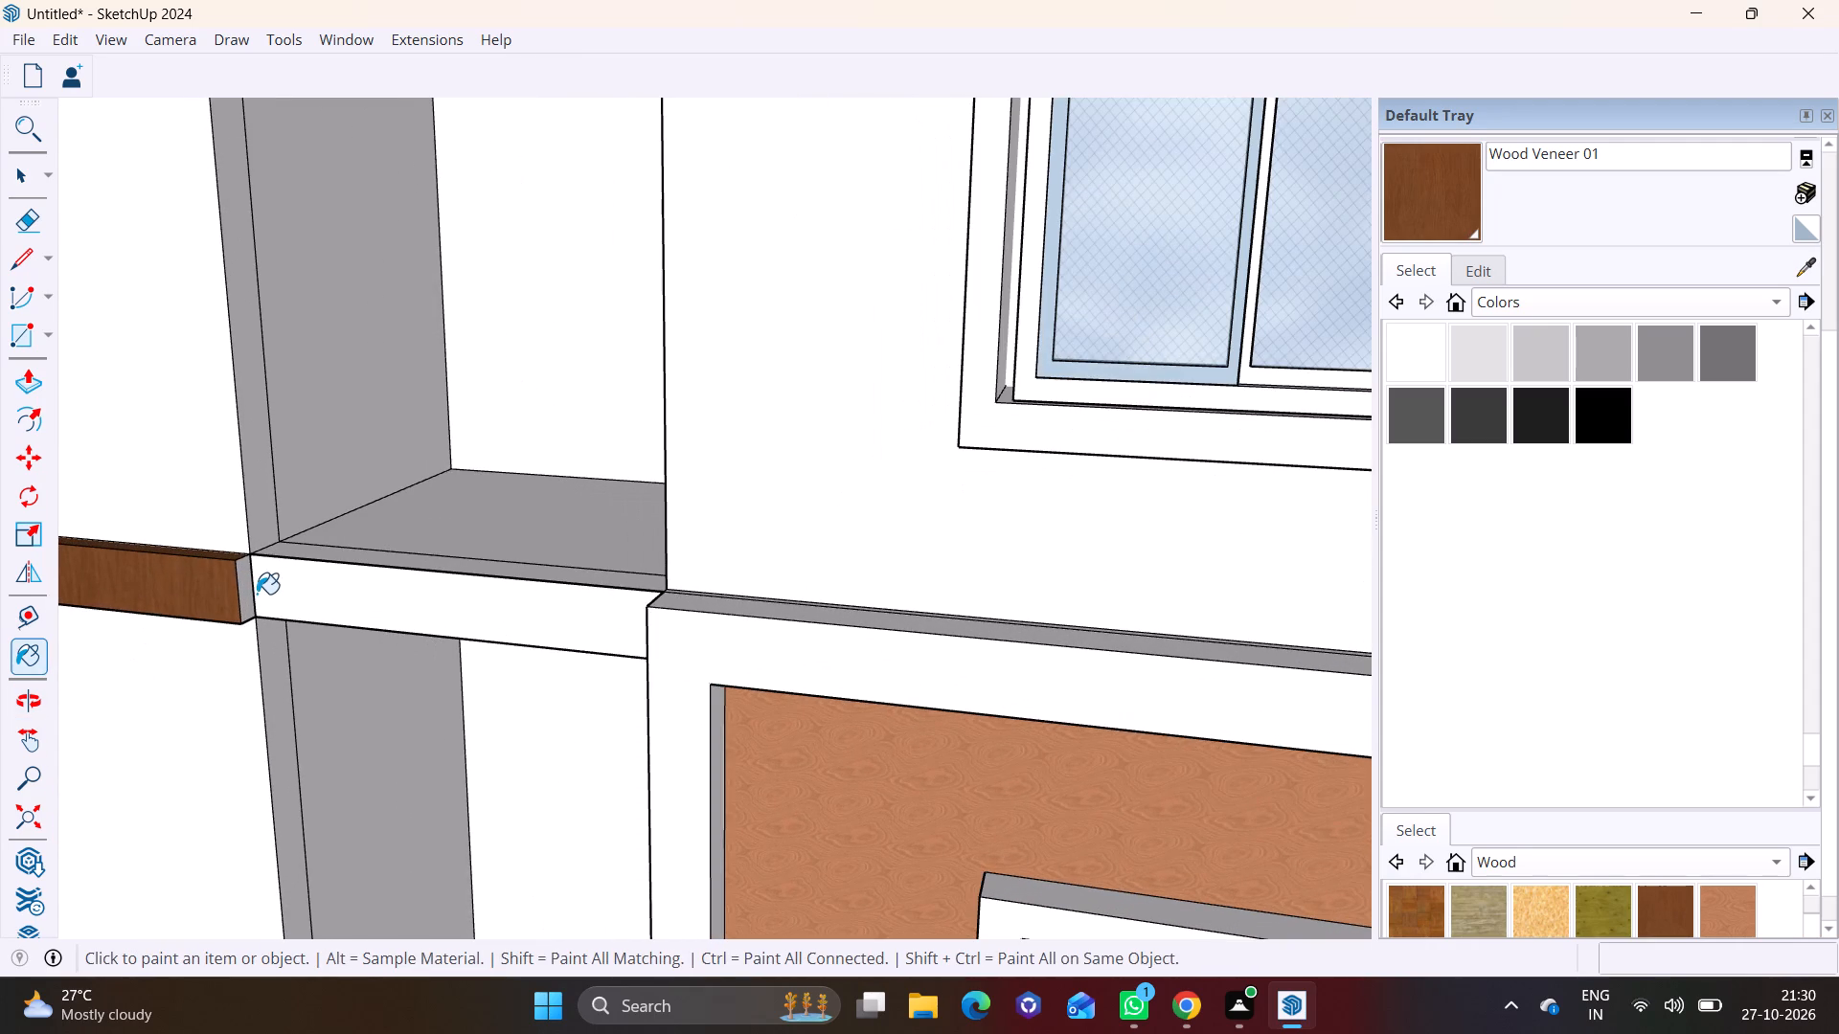
pyautogui.click(247, 592)
# Paint the faces of the projecting side wall band below the third storey with Wood Veneer 01.
pyautogui.scroll(-8, 246, 597)
pyautogui.moveTo(265, 721); pyautogui.dragTo(737, 299, button='middle')
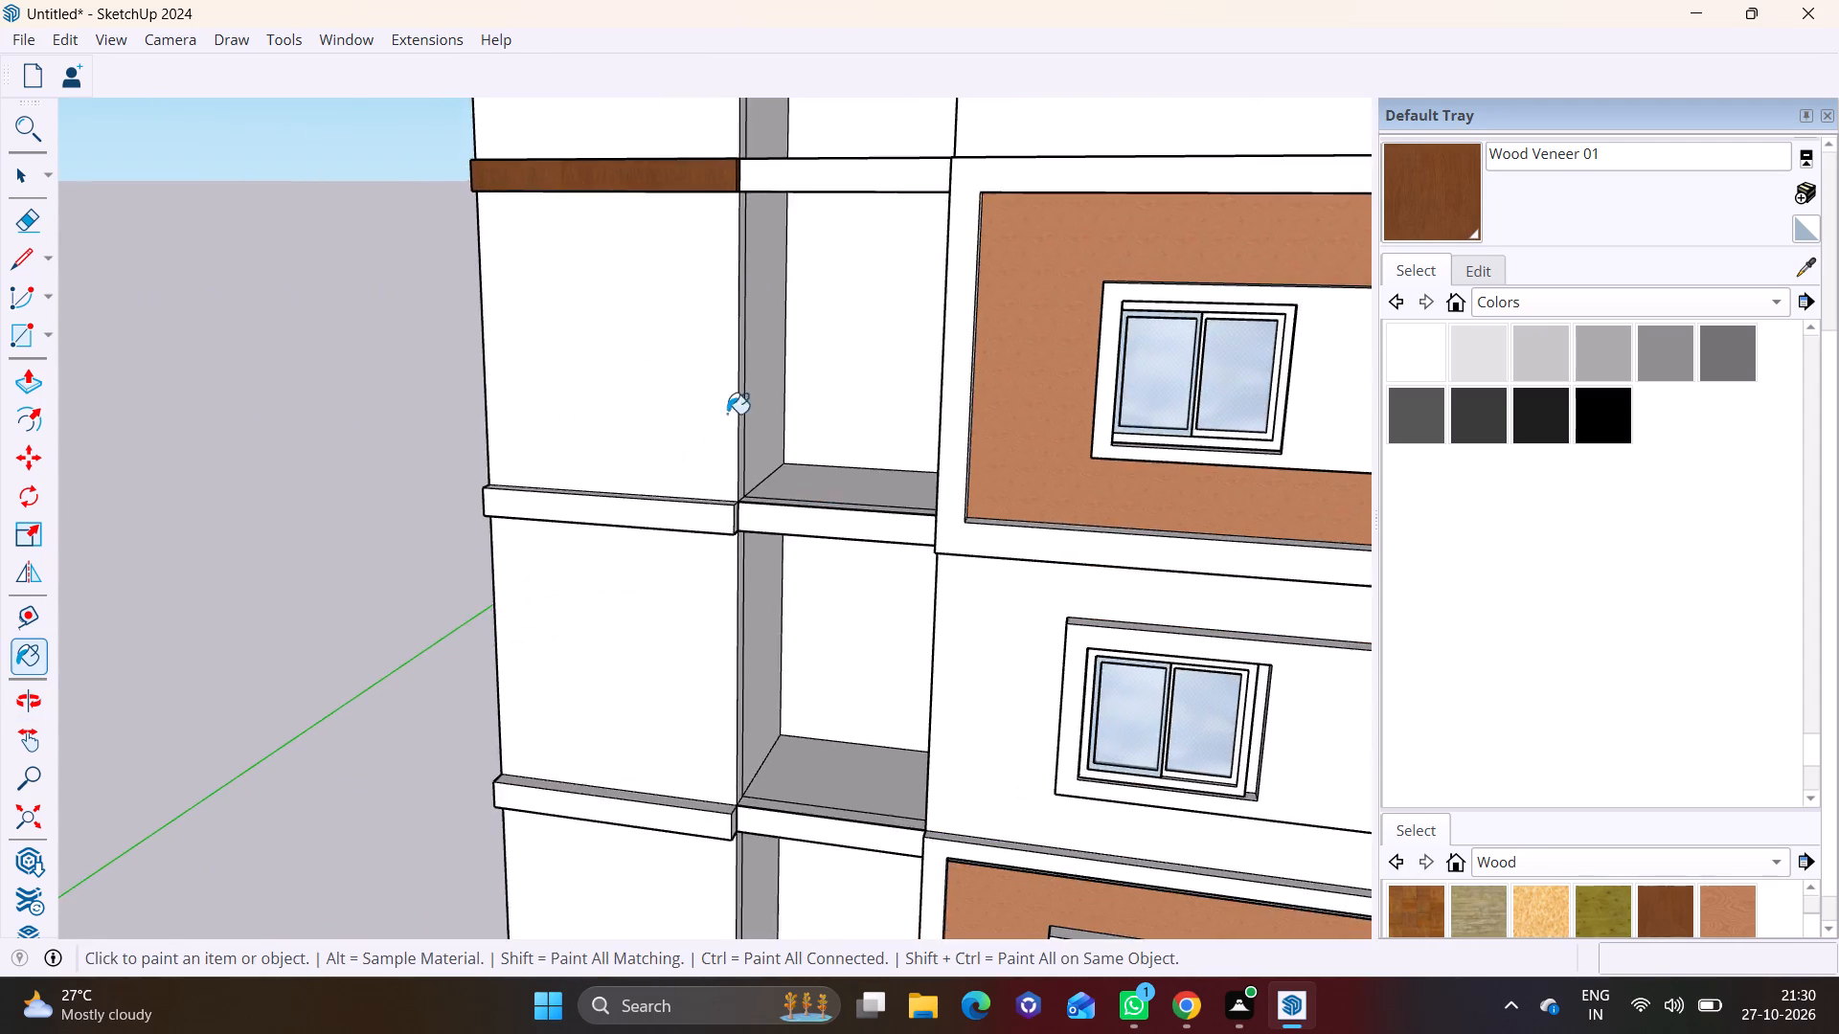
pyautogui.scroll(10, 710, 454)
pyautogui.click(625, 514)
pyautogui.click(632, 486)
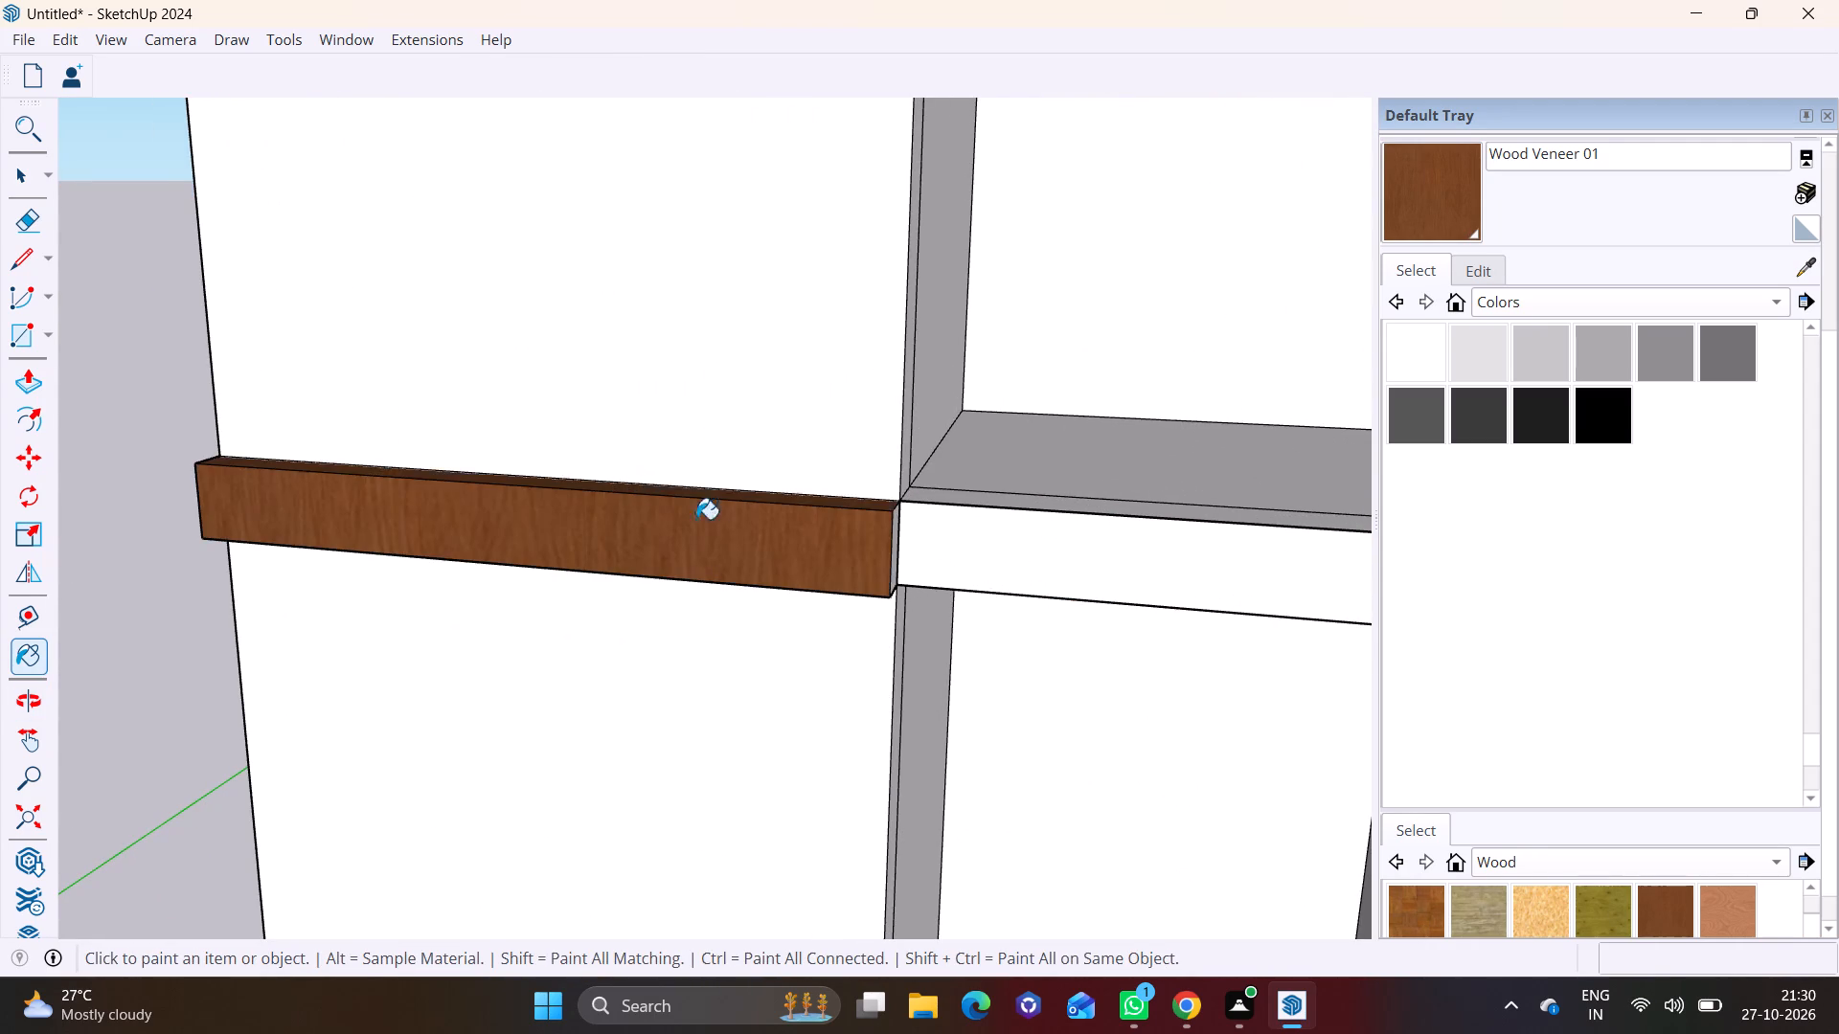
pyautogui.moveTo(720, 519); pyautogui.dragTo(430, 538, button='middle')
pyautogui.scroll(2, 888, 567)
pyautogui.click(760, 569)
pyautogui.moveTo(695, 590); pyautogui.dragTo(696, 376, button='middle')
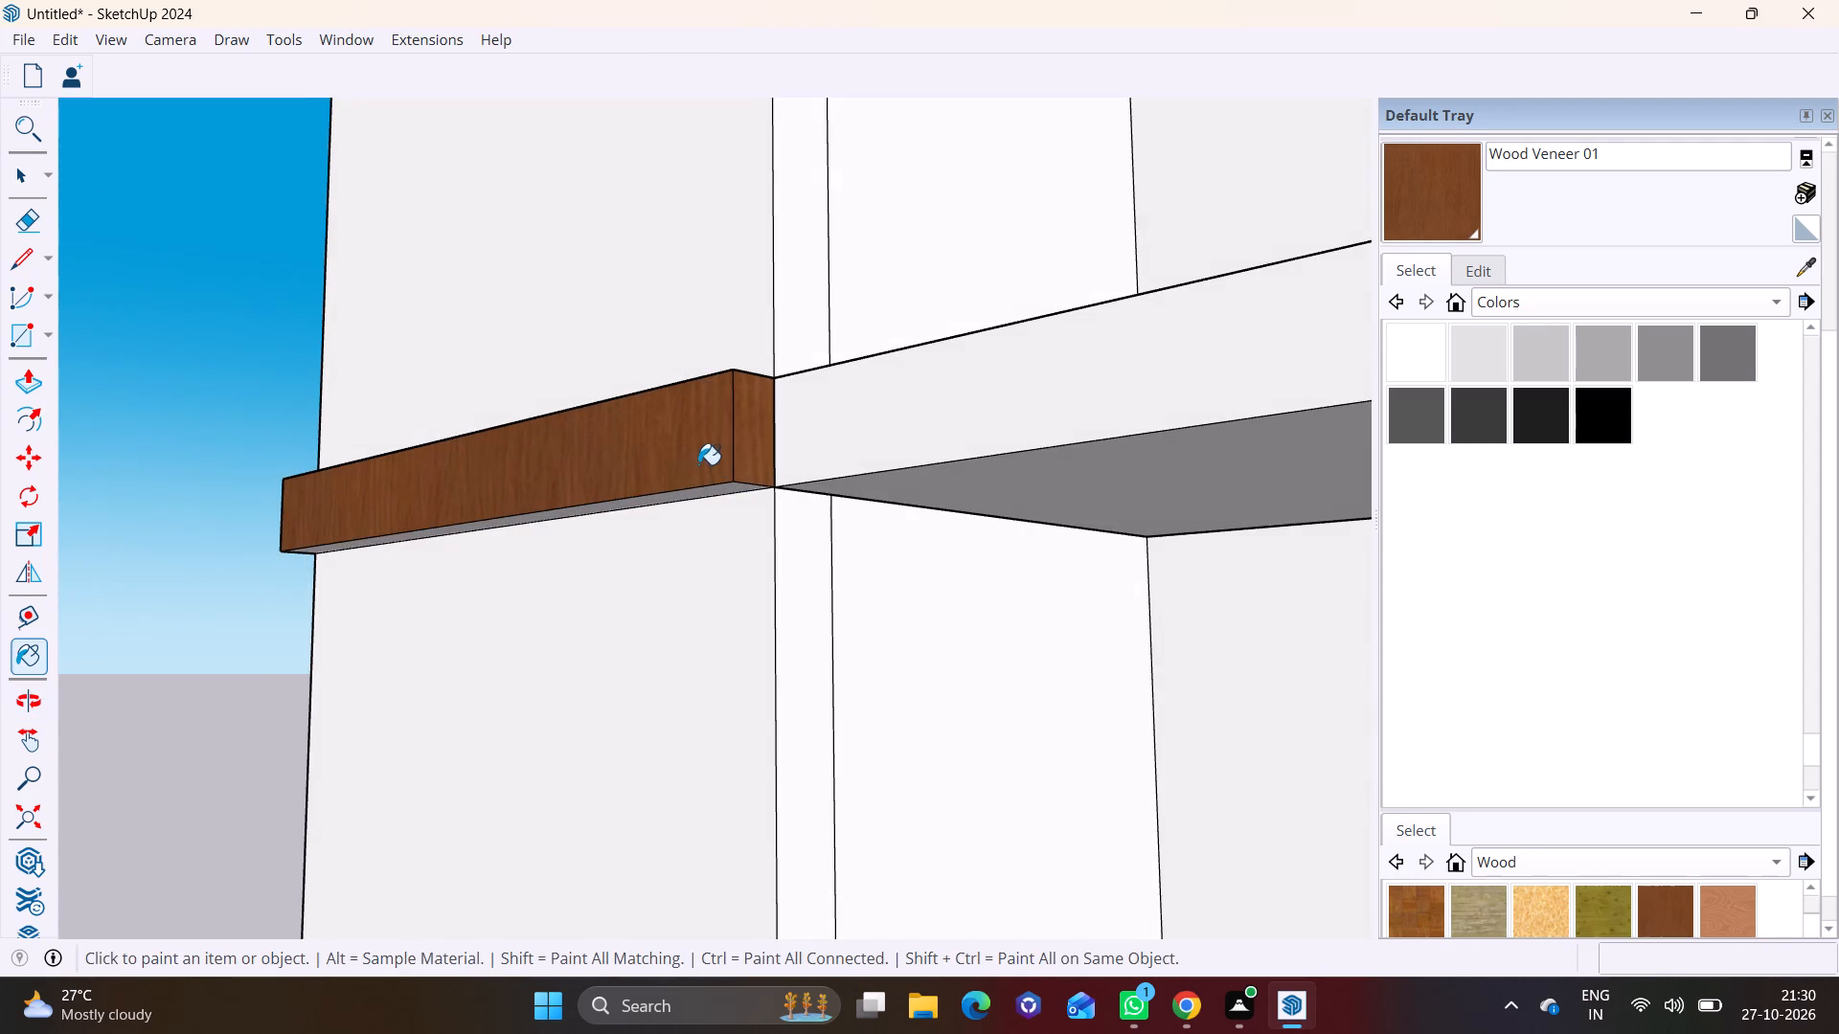
pyautogui.click(714, 486)
pyautogui.scroll(4, 692, 449)
pyautogui.moveTo(660, 429); pyautogui.dragTo(665, 352, button='middle')
pyautogui.click(697, 452)
pyautogui.moveTo(365, 353); pyautogui.dragTo(1029, 385, button='middle')
pyautogui.moveTo(384, 378); pyautogui.dragTo(777, 376, button='middle')
pyautogui.click(224, 290)
# Paint the faces of the projecting side wall band above the first storey with Wood Veneer 01.
pyautogui.scroll(-8, 327, 353)
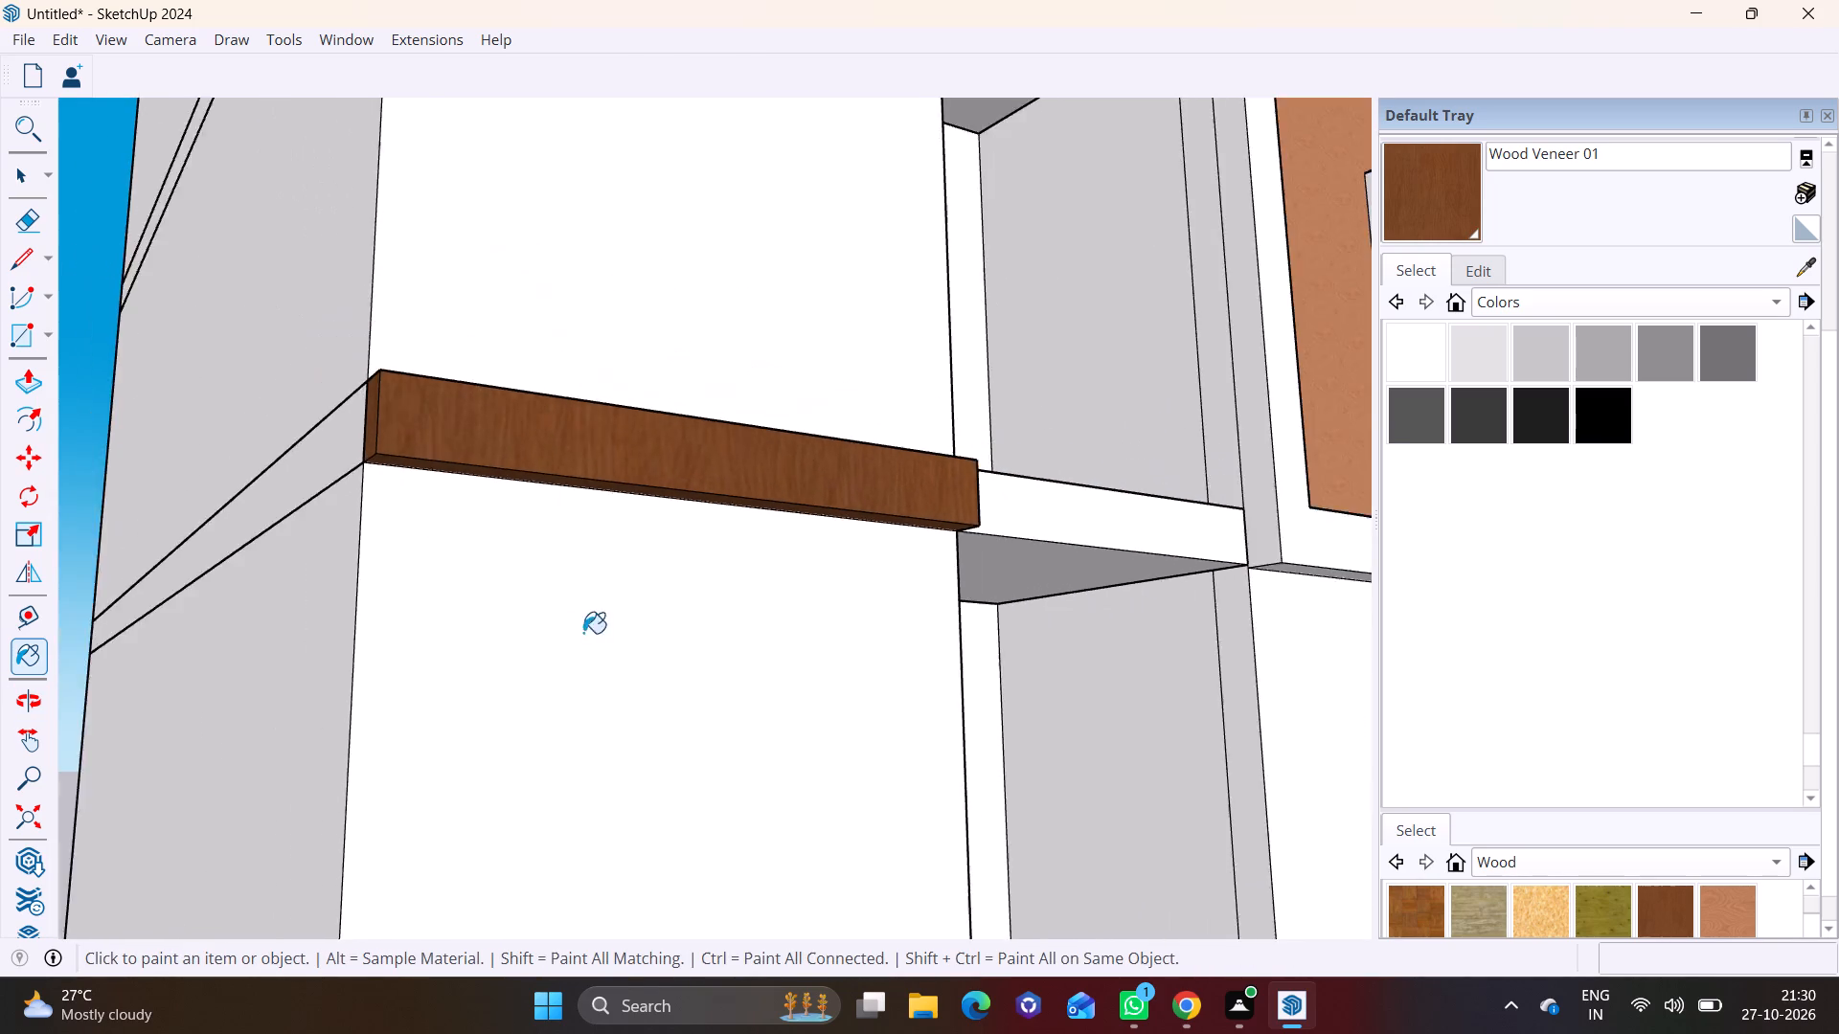
pyautogui.scroll(-4, 583, 633)
pyautogui.keyDown('shift'); pyautogui.moveTo(760, 718); pyautogui.dragTo(692, 311, button='middle'); pyautogui.keyUp('shift')
pyautogui.scroll(1, 731, 618)
pyautogui.keyDown('shift'); pyautogui.moveTo(719, 599); pyautogui.dragTo(623, 317, button='middle'); pyautogui.keyUp('shift')
pyautogui.scroll(3, 364, 484)
pyautogui.click(337, 397)
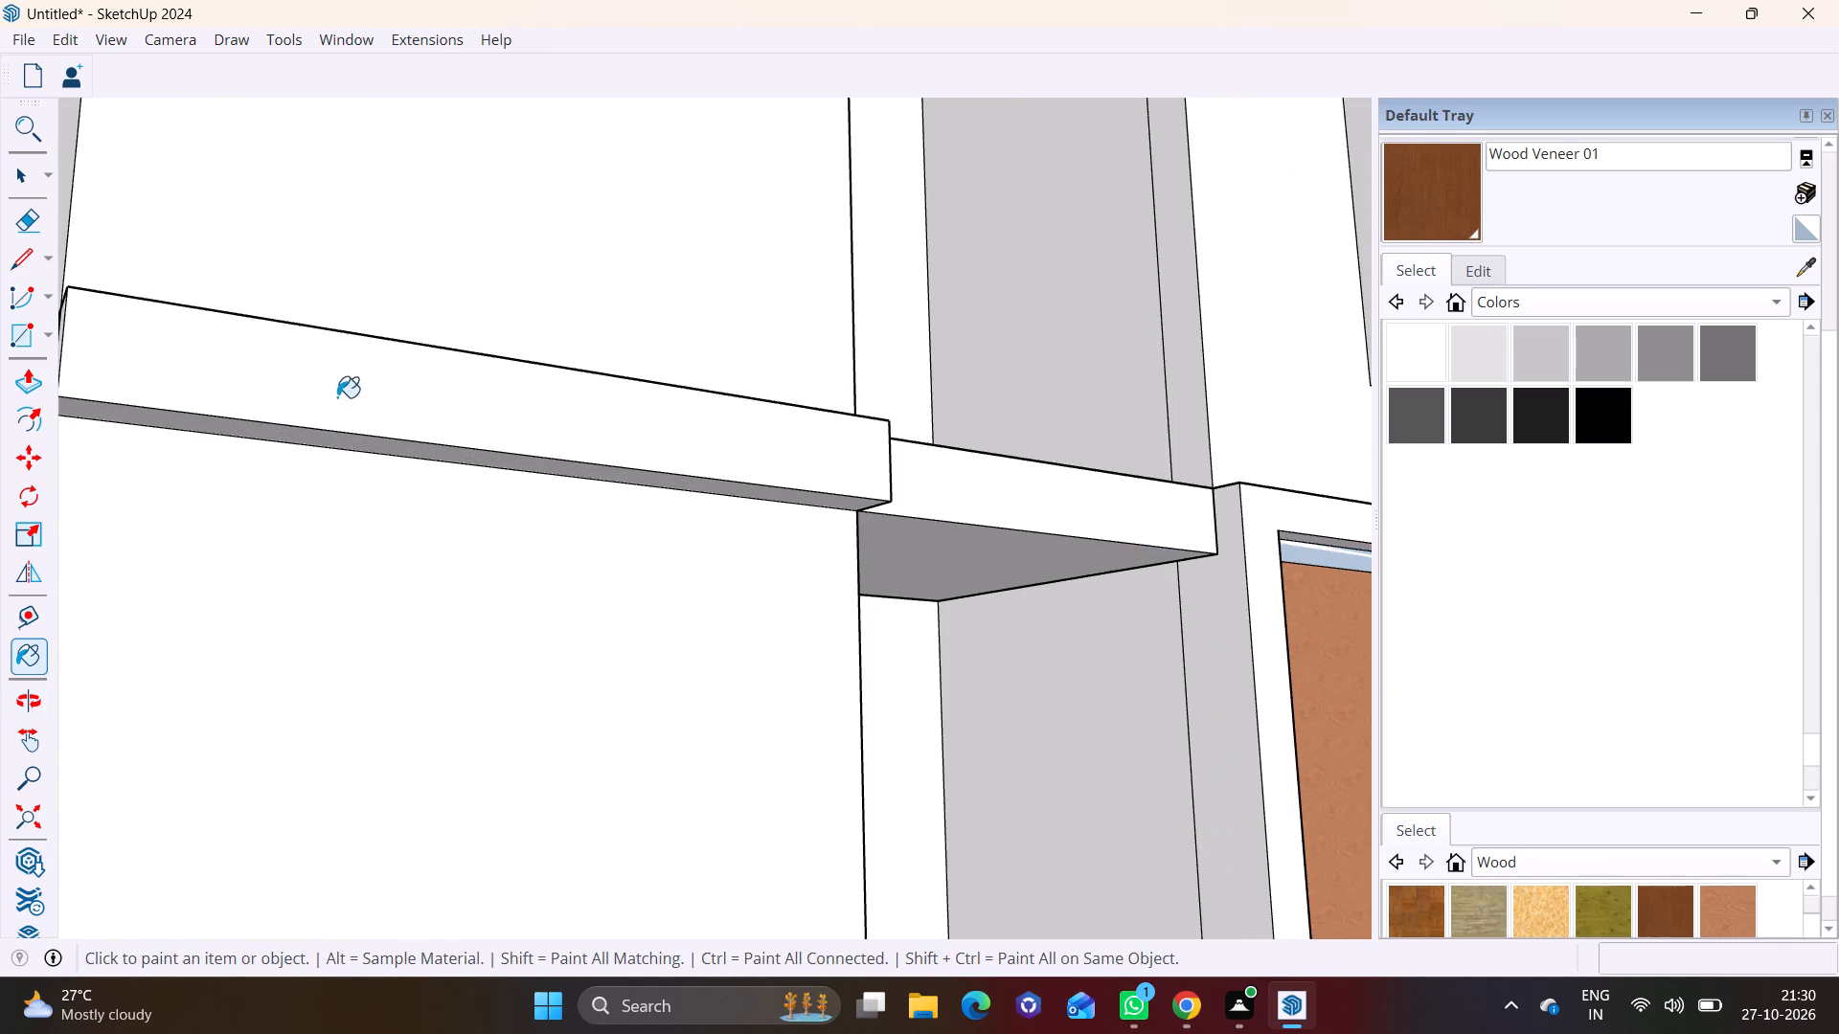
pyautogui.click(339, 437)
pyautogui.moveTo(287, 380); pyautogui.dragTo(576, 400, button='middle')
pyautogui.click(469, 331)
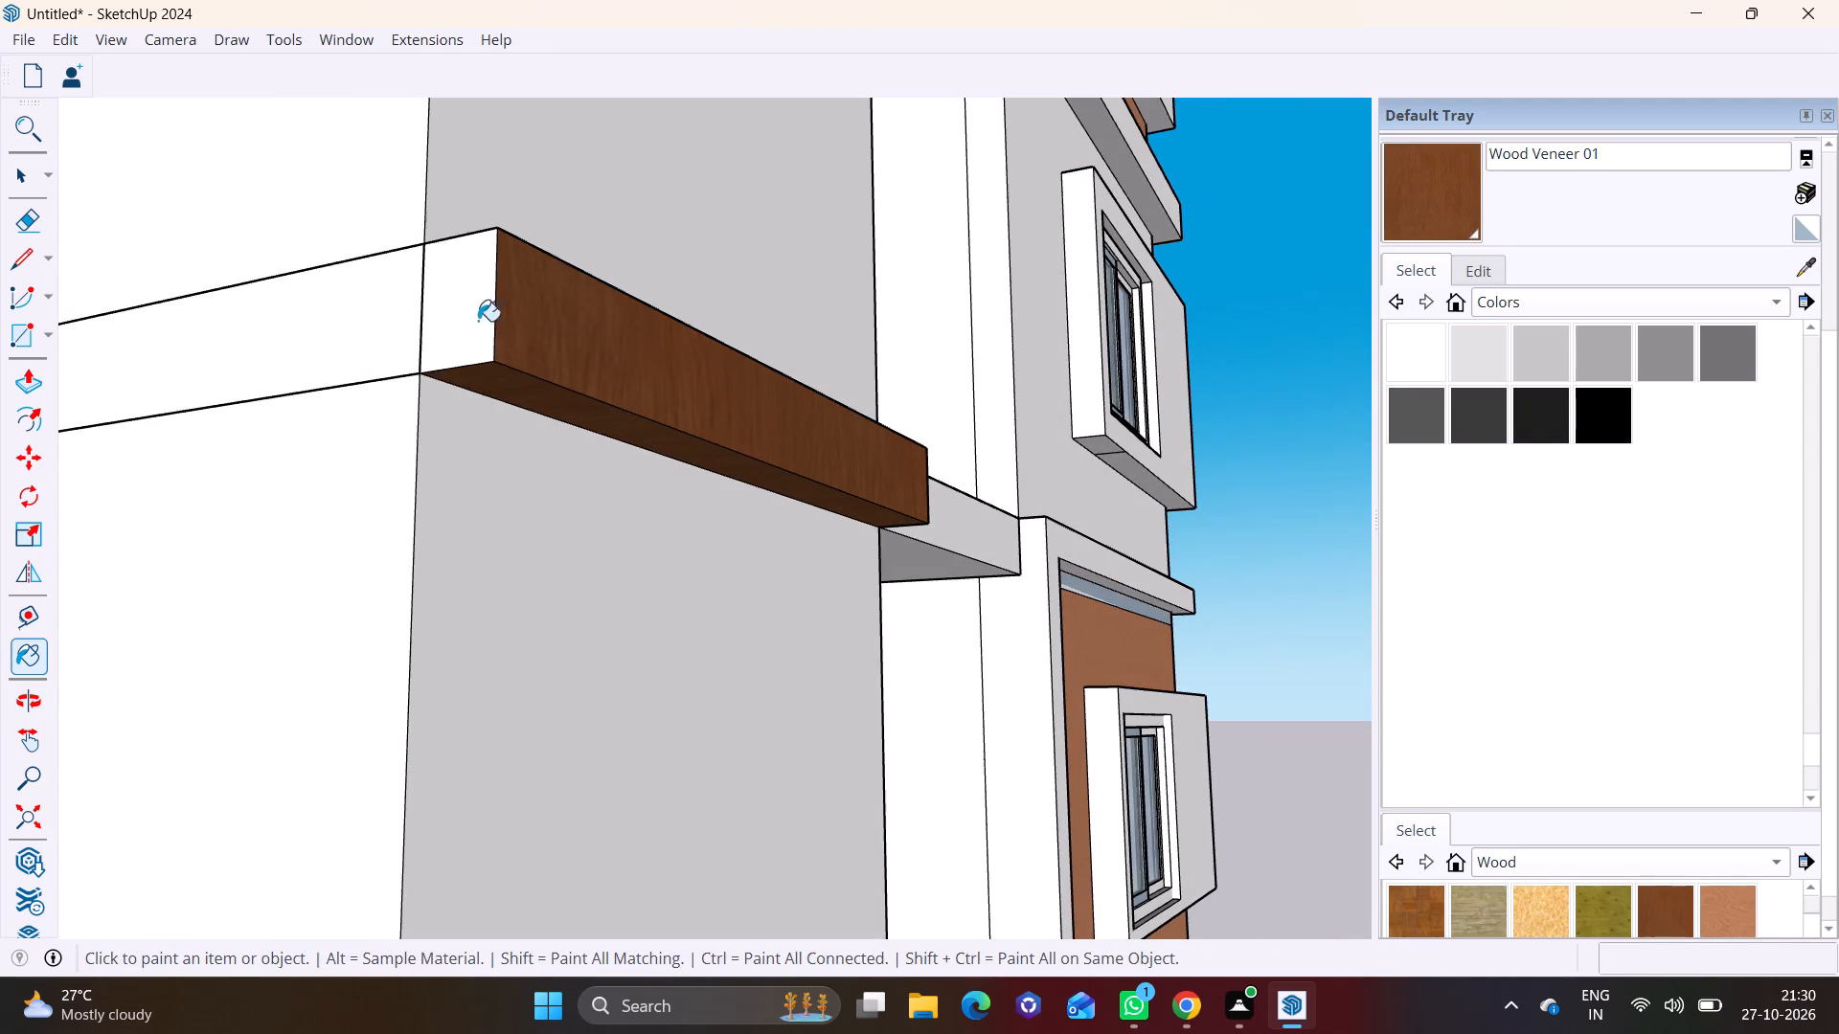
pyautogui.moveTo(560, 244); pyautogui.dragTo(470, 570, button='middle')
pyautogui.moveTo(611, 530); pyautogui.dragTo(622, 535)
pyautogui.moveTo(771, 484); pyautogui.dragTo(220, 501, button='middle')
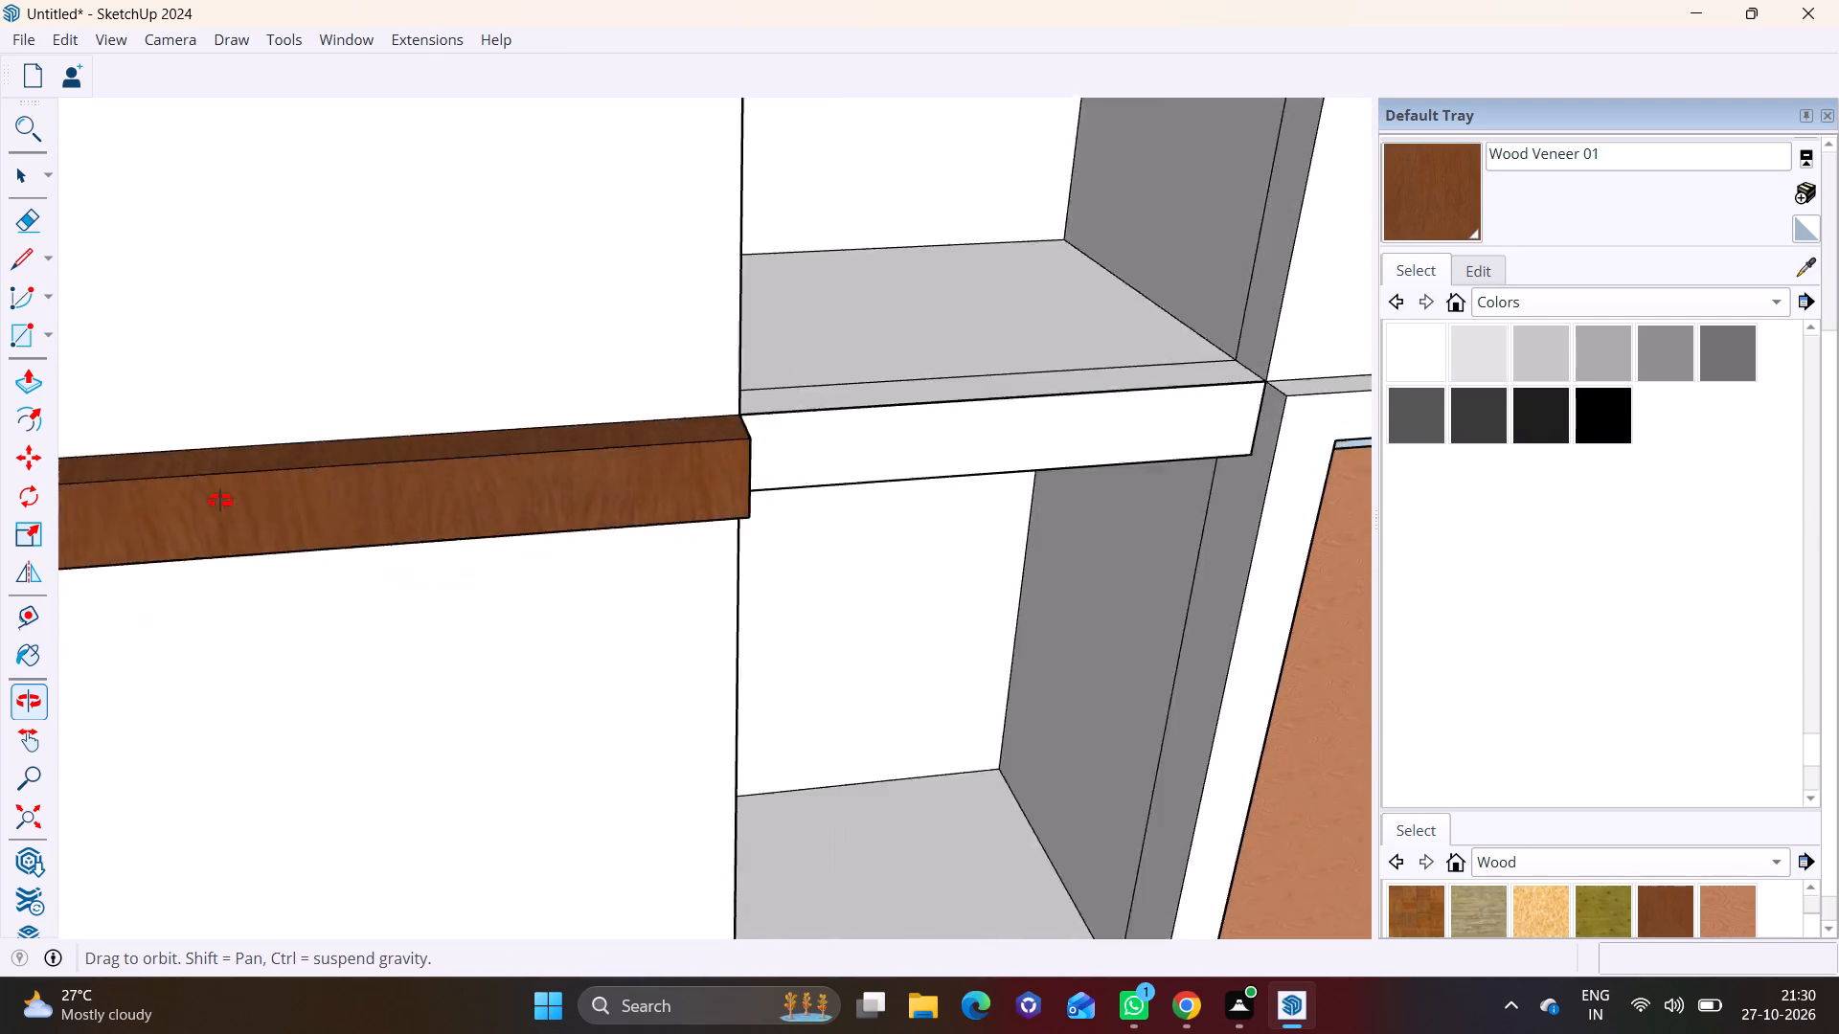
pyautogui.moveTo(220, 501); pyautogui.dragTo(207, 501, button='middle')
pyautogui.scroll(2, 824, 465)
pyautogui.click(612, 456)
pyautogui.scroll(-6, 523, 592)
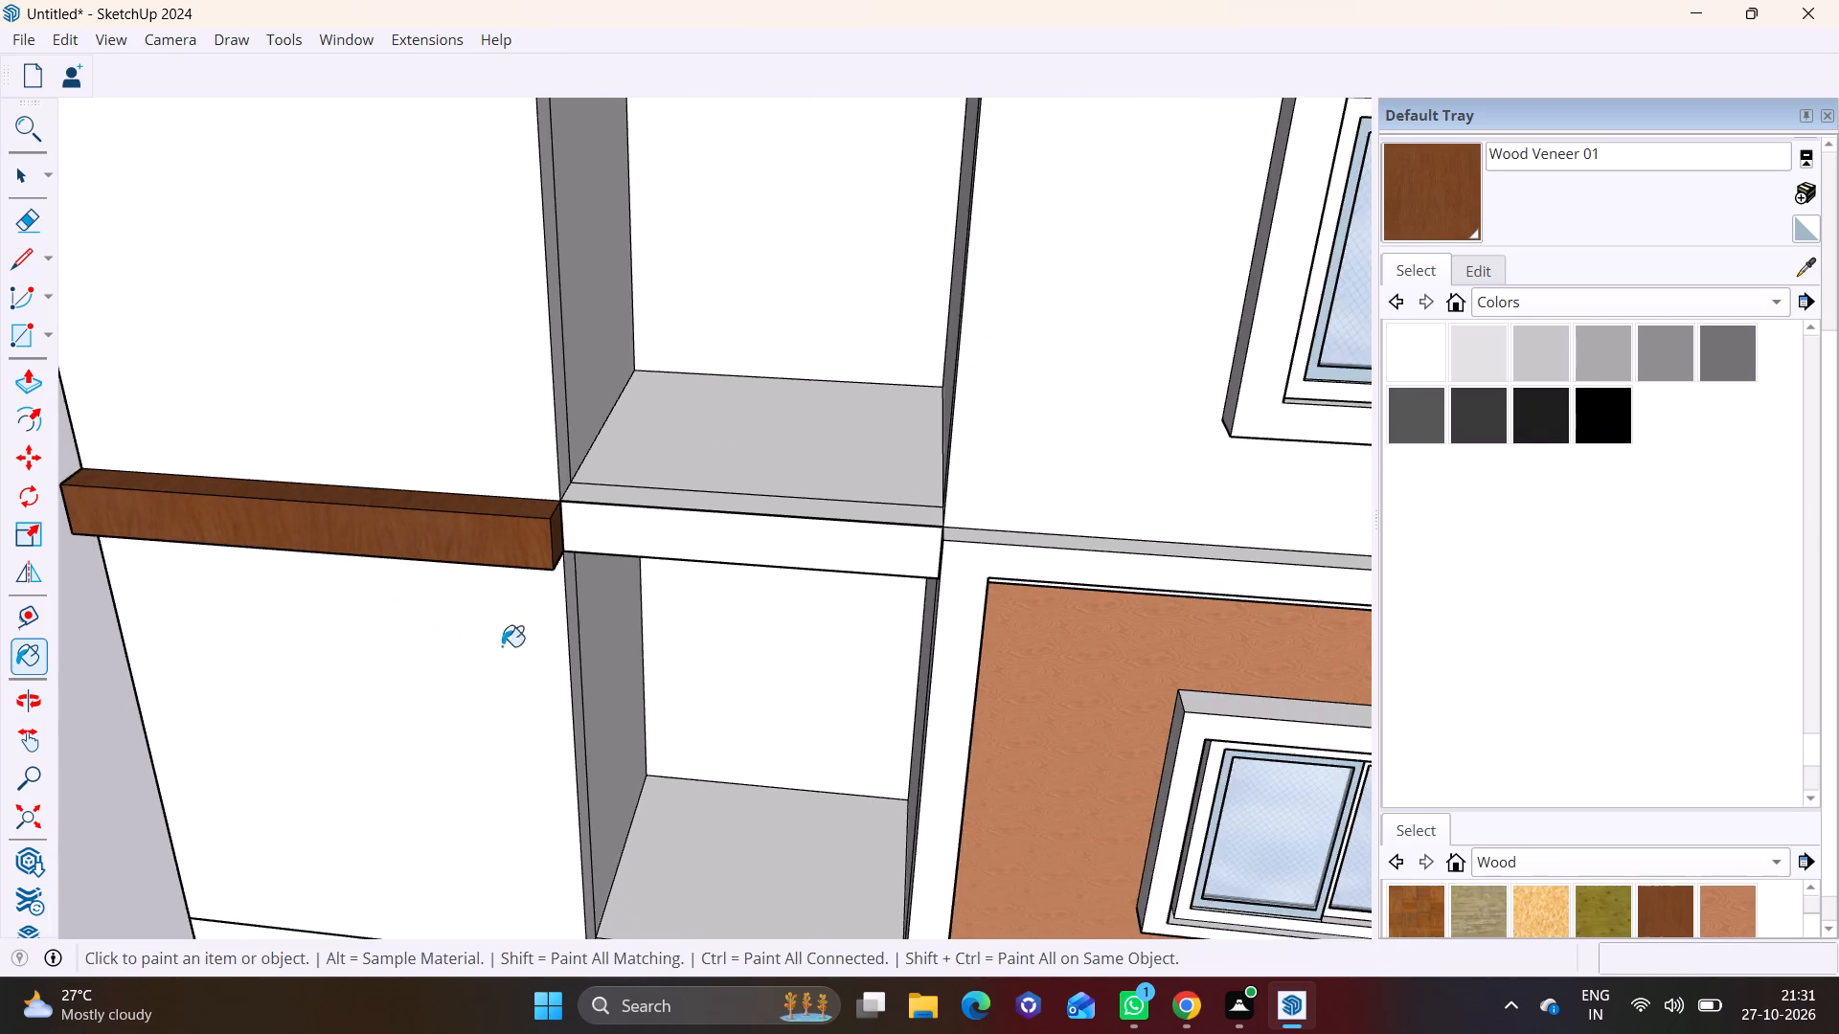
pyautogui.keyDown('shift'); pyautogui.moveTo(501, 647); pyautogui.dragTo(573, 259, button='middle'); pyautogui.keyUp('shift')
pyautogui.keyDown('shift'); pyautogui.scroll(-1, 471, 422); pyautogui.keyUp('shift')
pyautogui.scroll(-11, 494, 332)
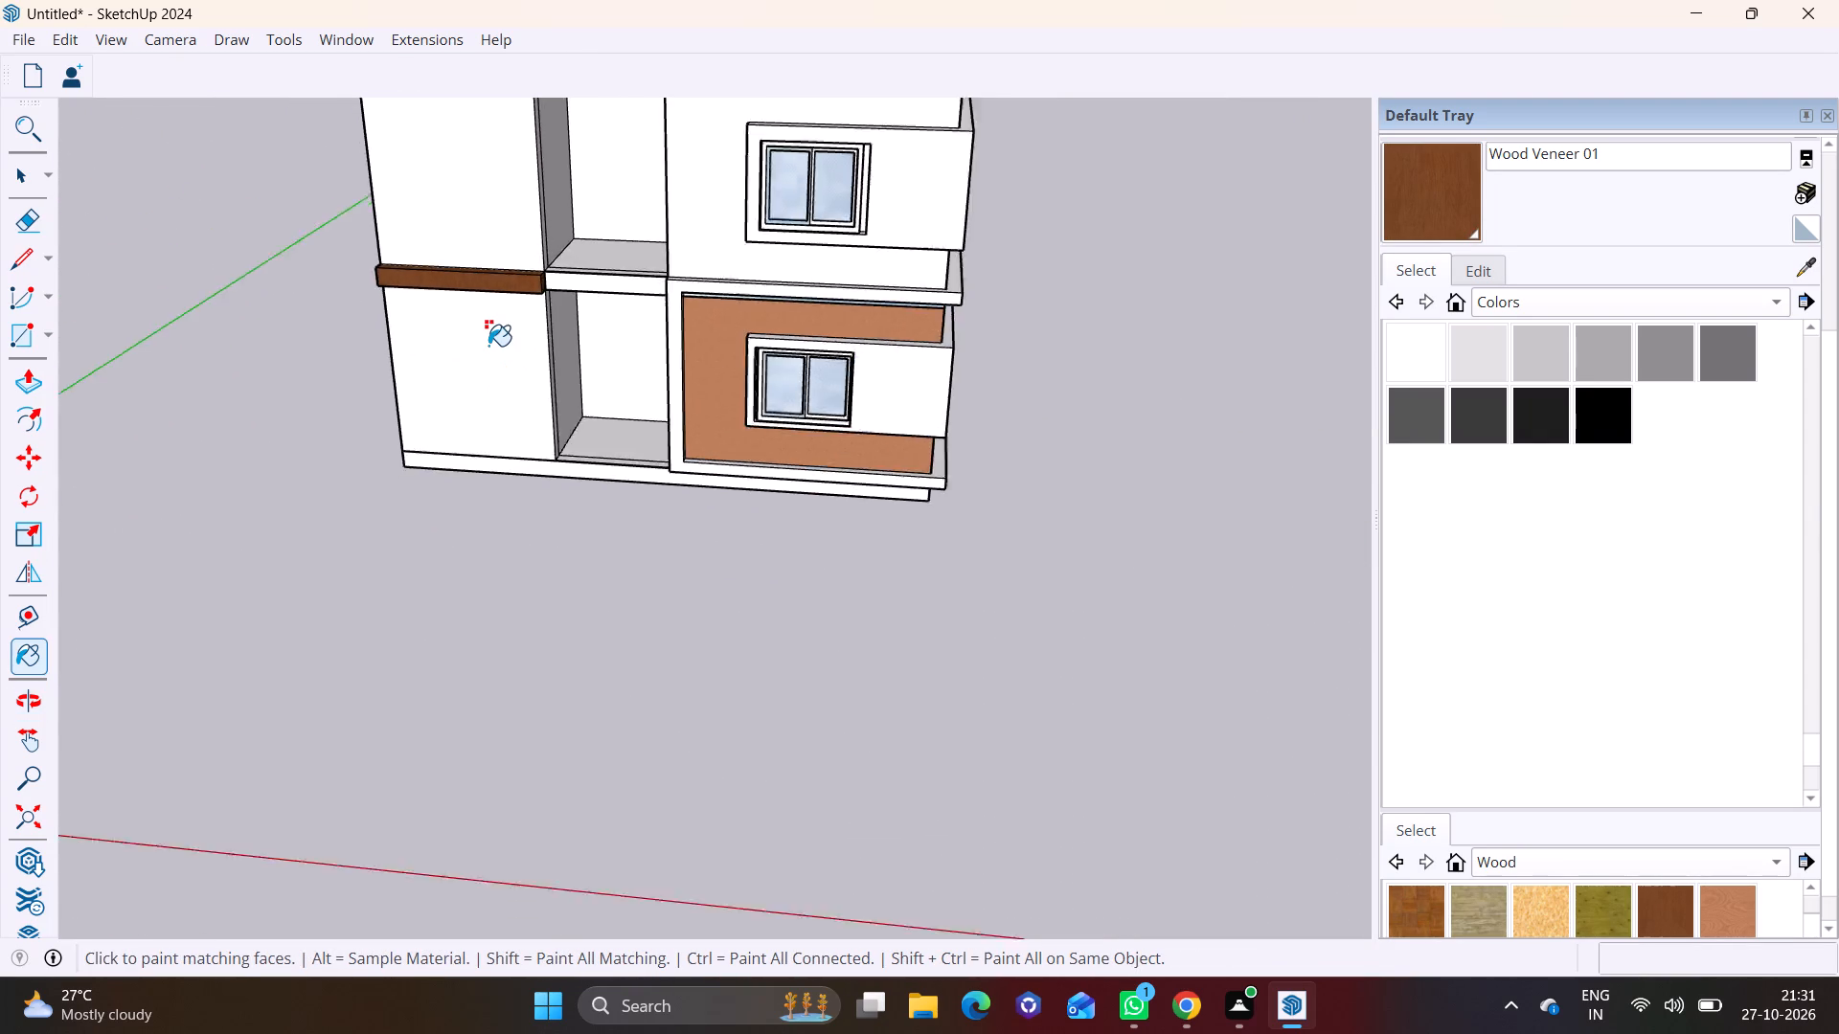
# Draw a rectangle about 9' by 1' on the roof slab edge above the fifth-storey blank side wall.
pyautogui.scroll(-7, 488, 346)
pyautogui.keyDown('shift'); pyautogui.moveTo(496, 287); pyautogui.dragTo(551, 659, button='middle'); pyautogui.keyUp('shift')
pyautogui.keyDown('shift'); pyautogui.moveTo(503, 321); pyautogui.dragTo(535, 555, button='middle'); pyautogui.keyUp('shift')
pyautogui.scroll(1, 555, 518)
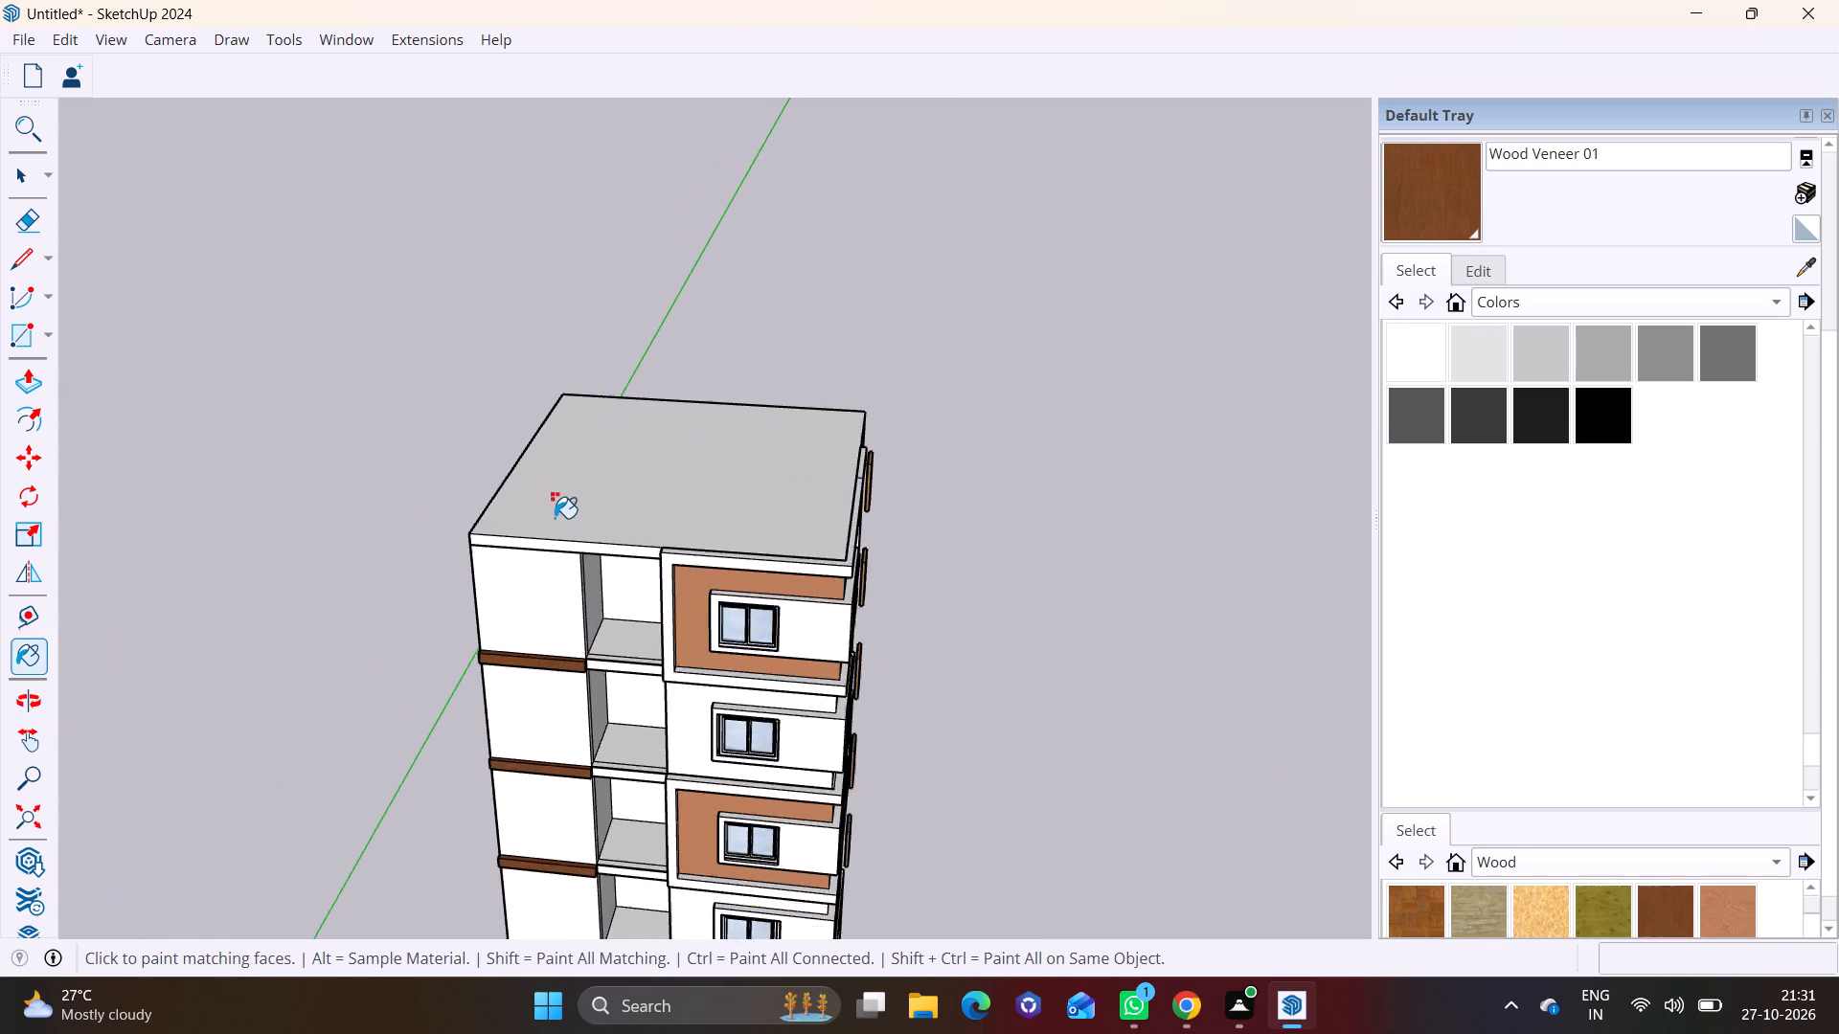
pyautogui.scroll(2, 555, 518)
pyautogui.moveTo(578, 613); pyautogui.dragTo(574, 486, button='middle')
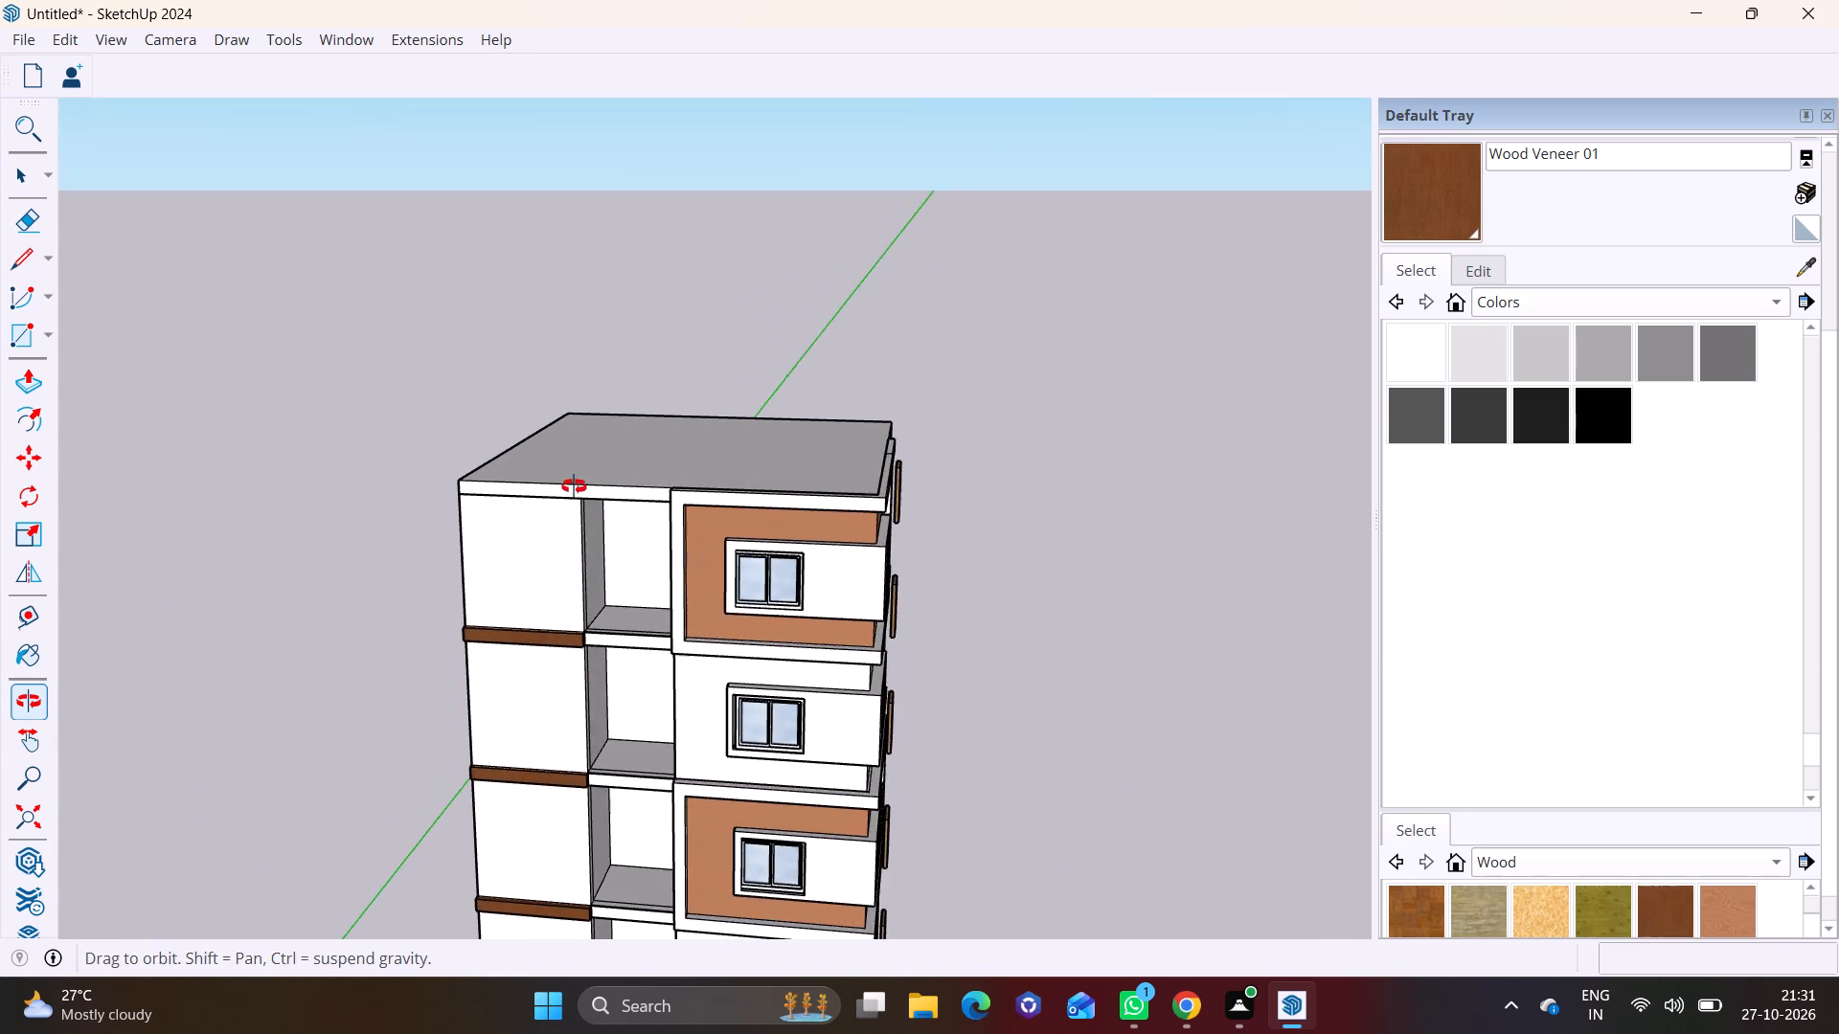
pyautogui.moveTo(574, 486); pyautogui.dragTo(566, 475, button='middle')
pyautogui.scroll(7, 523, 502)
pyautogui.moveTo(550, 508); pyautogui.dragTo(550, 474, button='middle')
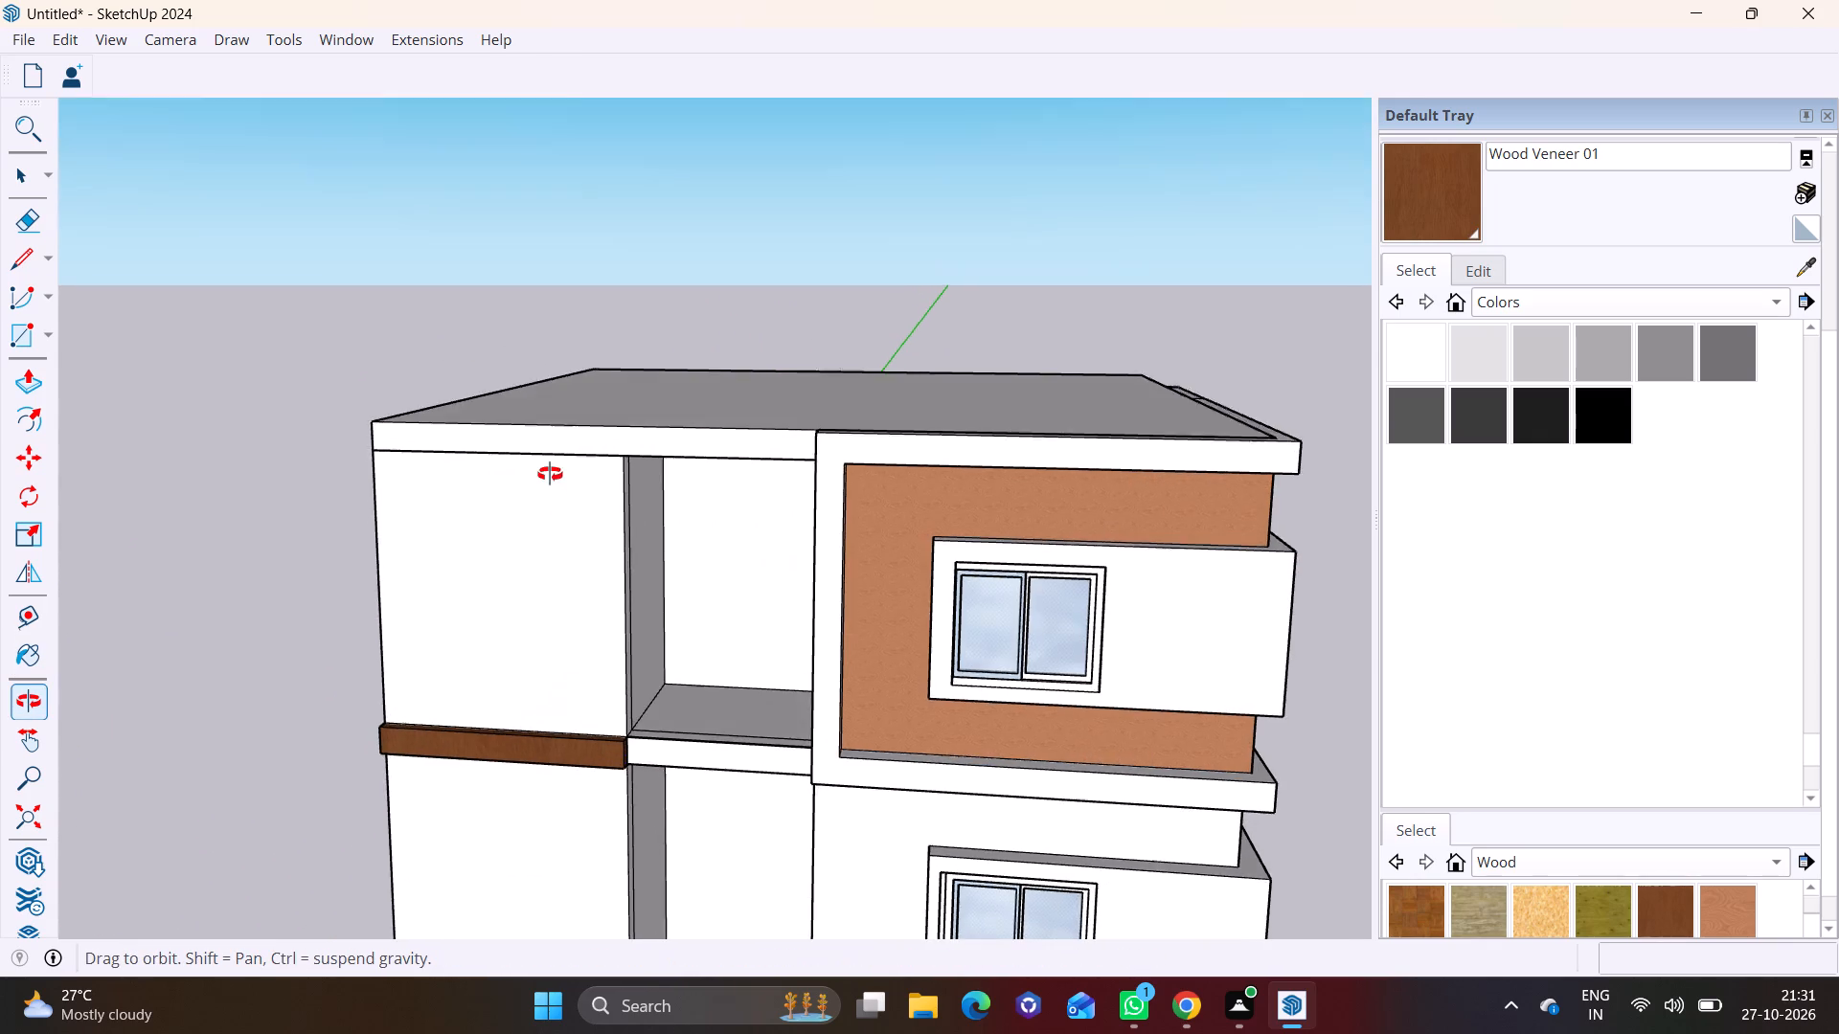
pyautogui.moveTo(550, 474); pyautogui.dragTo(573, 457, button='middle')
pyautogui.click(48, 325)
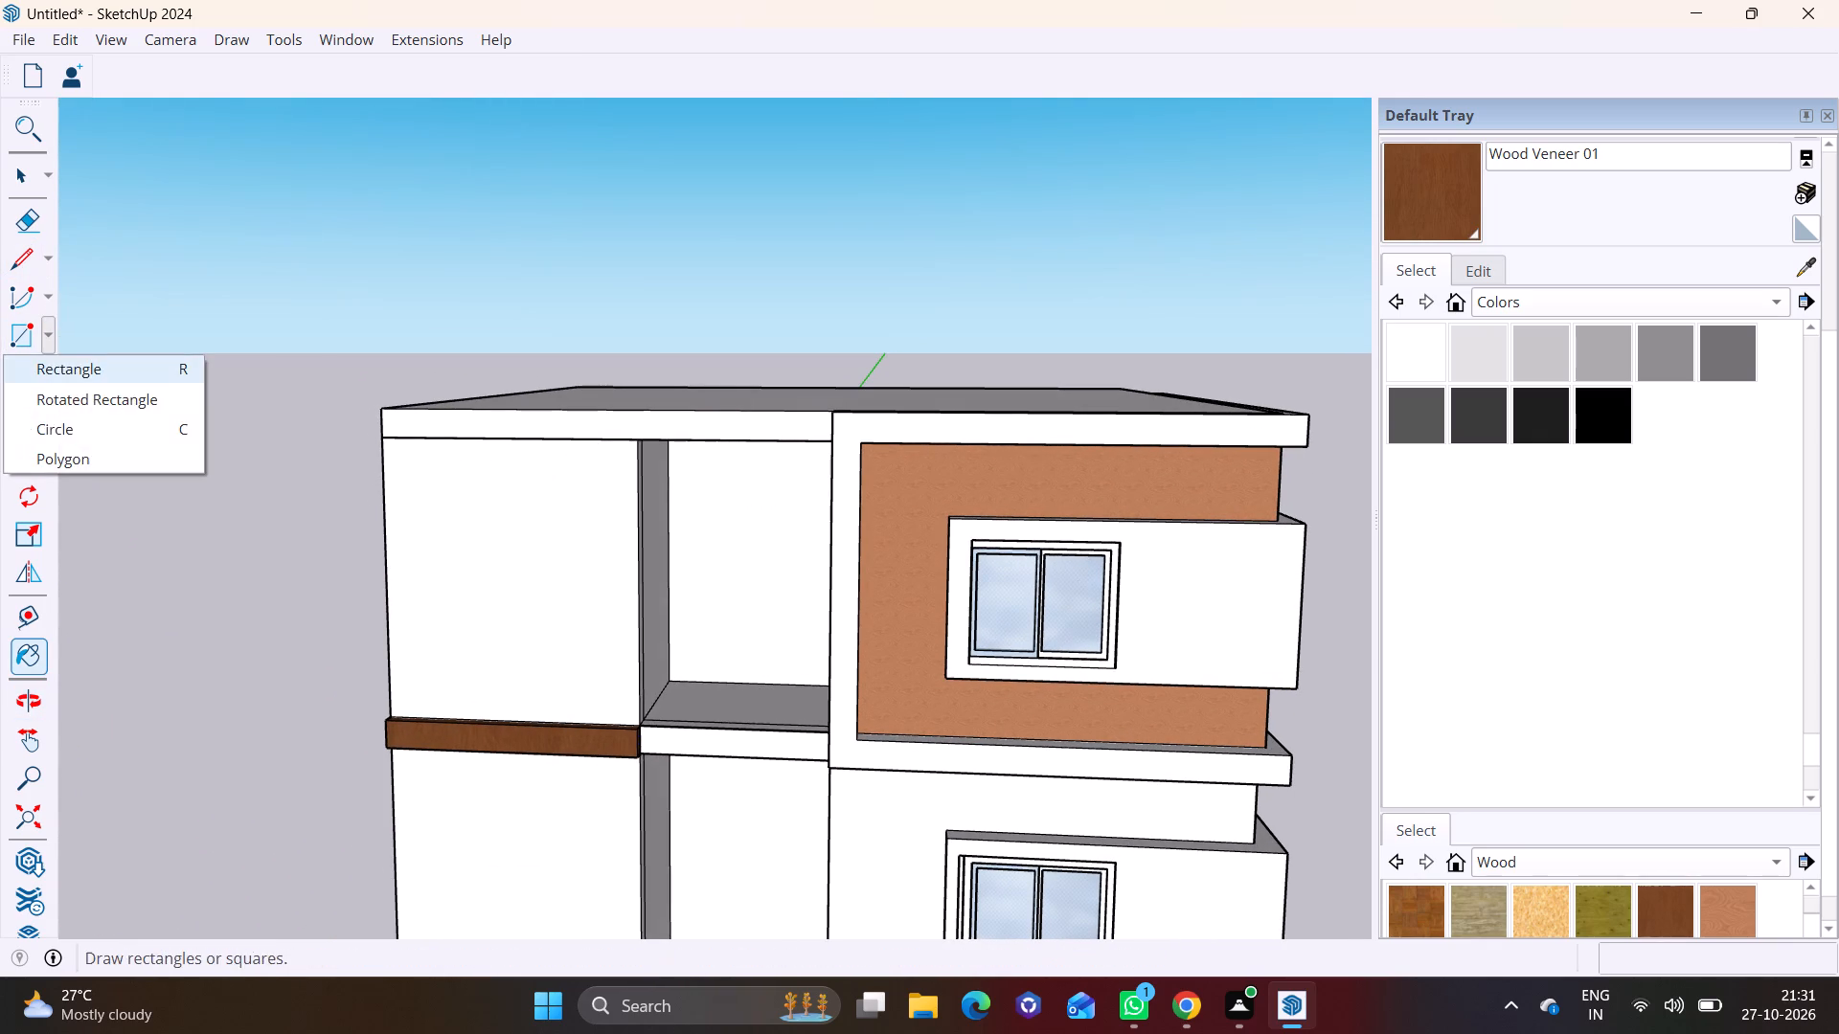
pyautogui.click(74, 367)
pyautogui.click(391, 407)
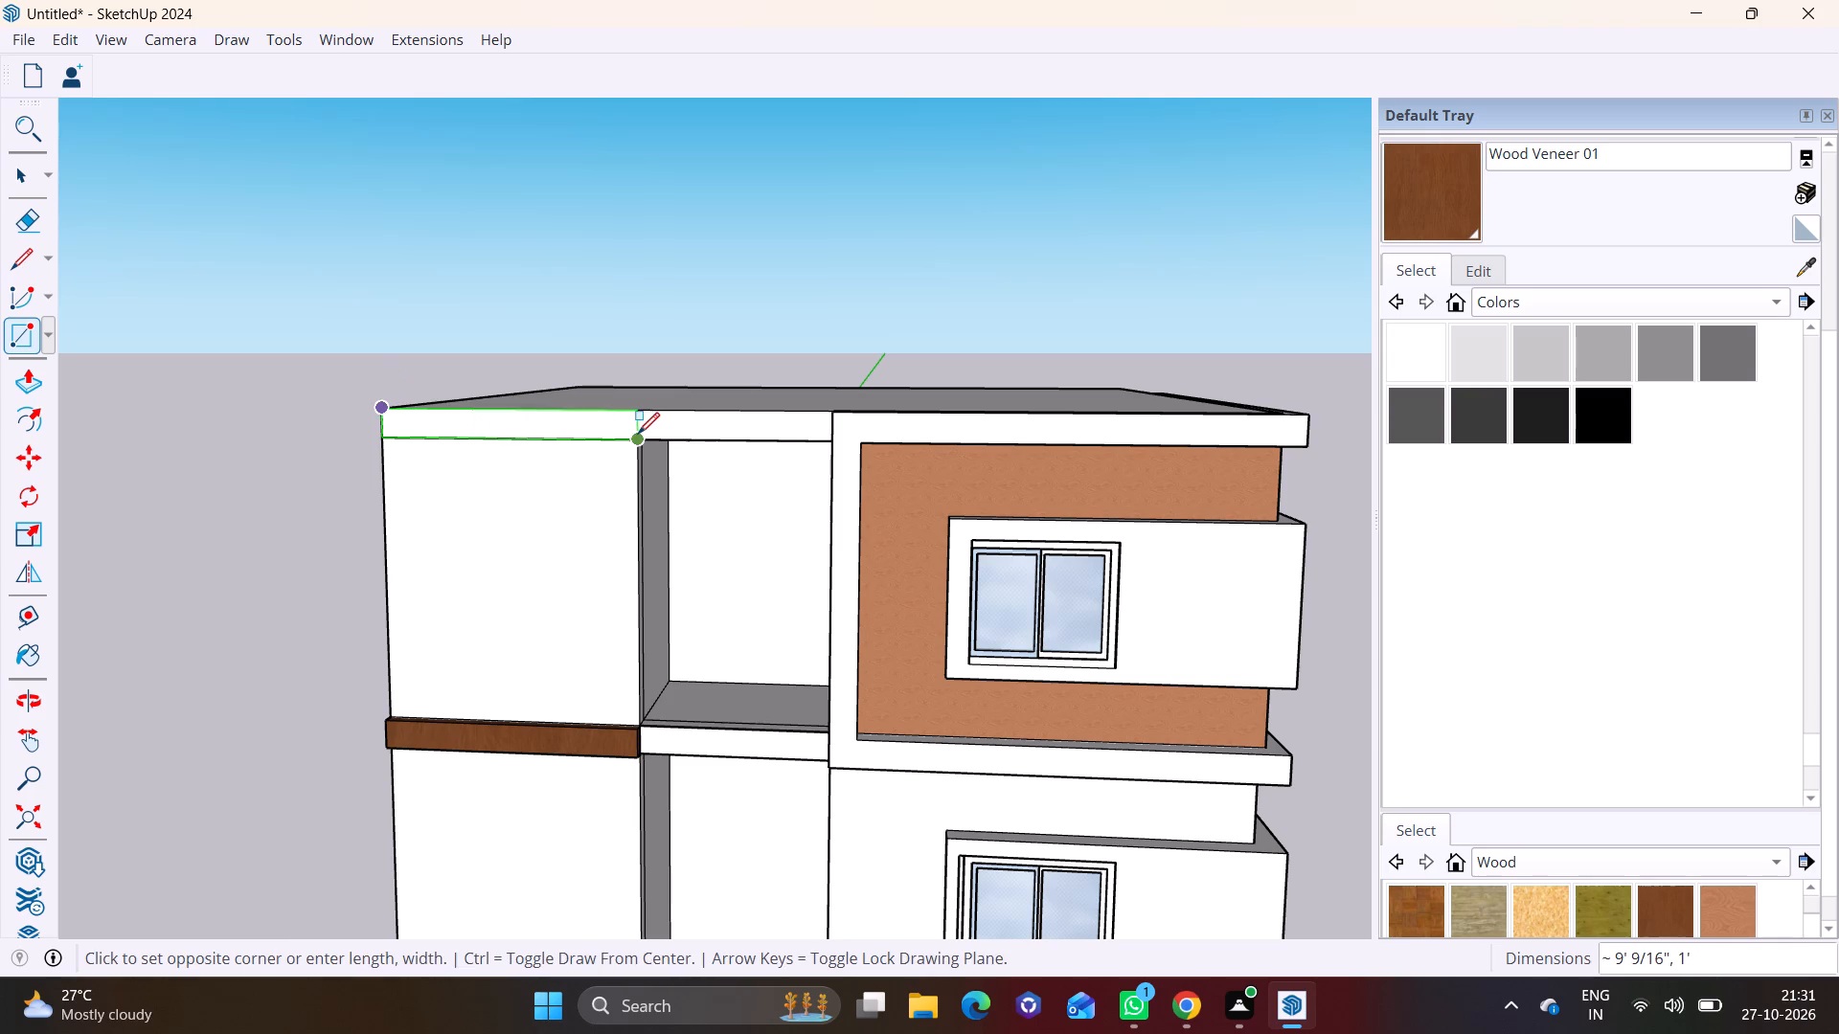
pyautogui.click(638, 434)
# Push/Pull the roof-edge rectangle outward 5 3/4" to line up with the projecting wood veneer band below it.
pyautogui.press('space')
pyautogui.click(570, 425)
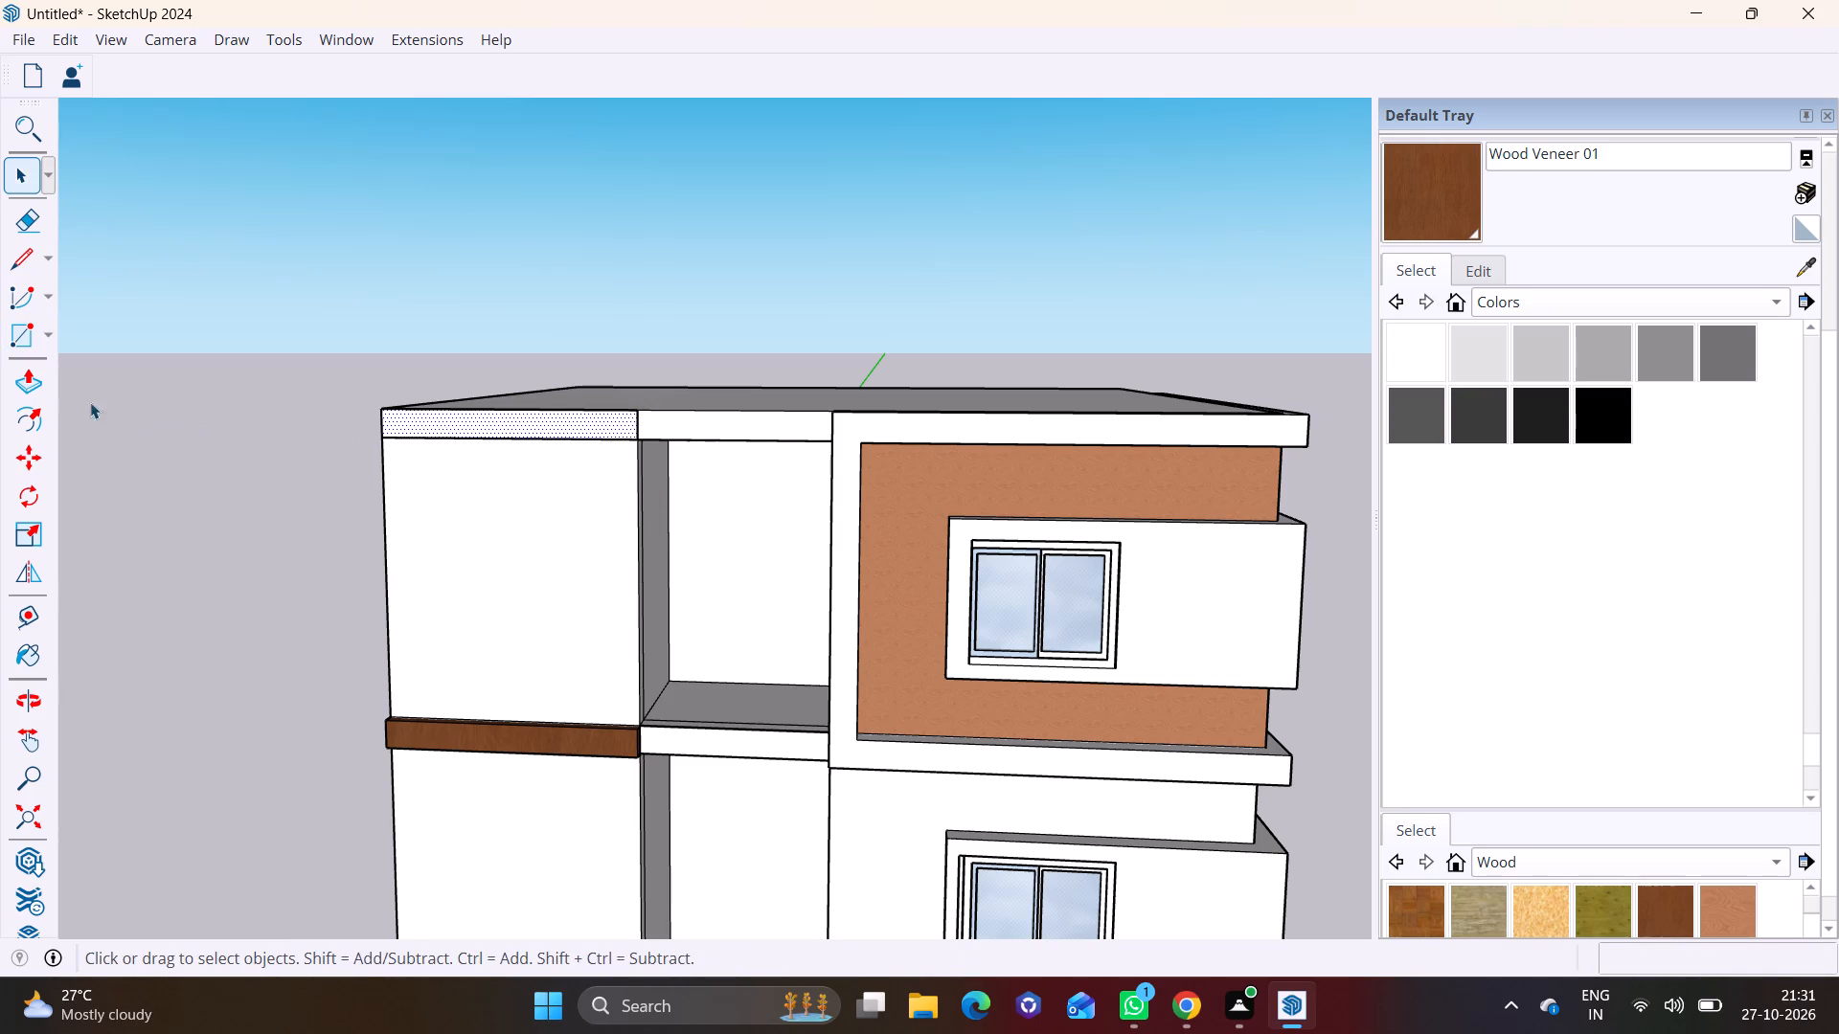
pyautogui.click(11, 380)
pyautogui.click(498, 416)
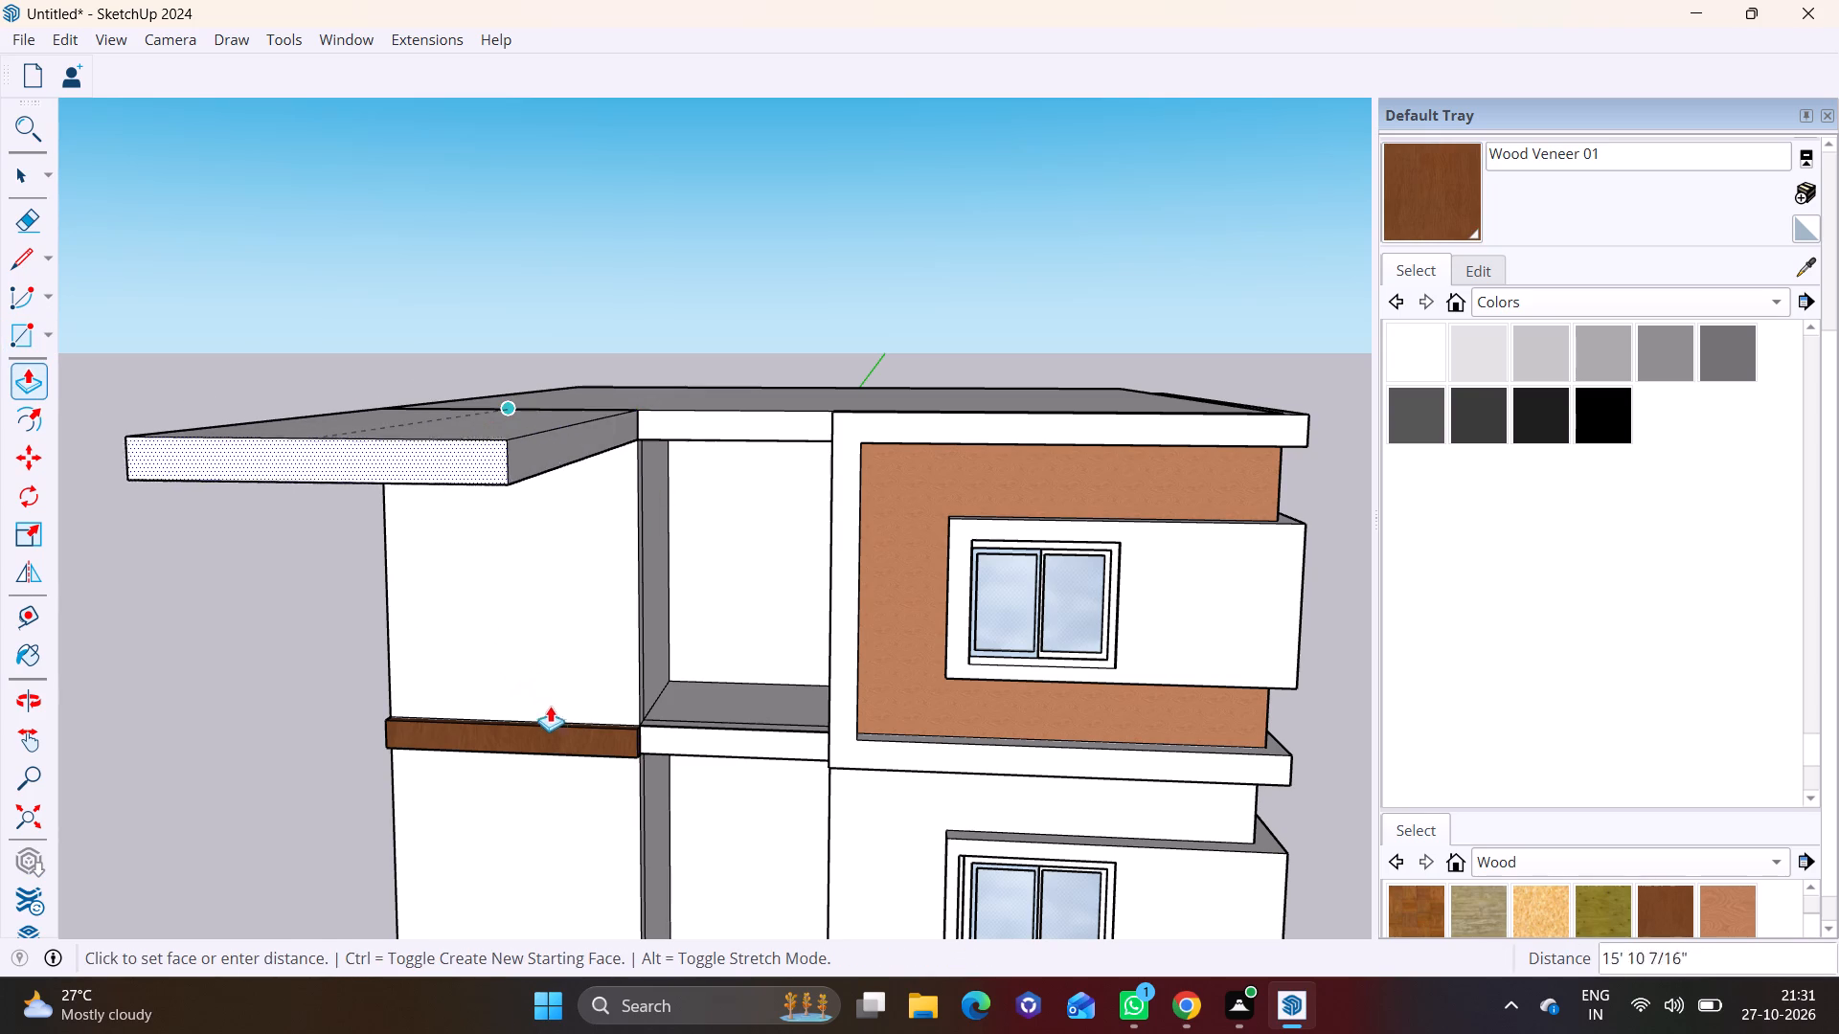
pyautogui.click(554, 727)
# Paint the front, top, underside and both end faces of the projecting roof-level band with Wood Veneer 01.
pyautogui.moveTo(542, 432); pyautogui.dragTo(212, 532, button='middle')
pyautogui.scroll(3, 592, 377)
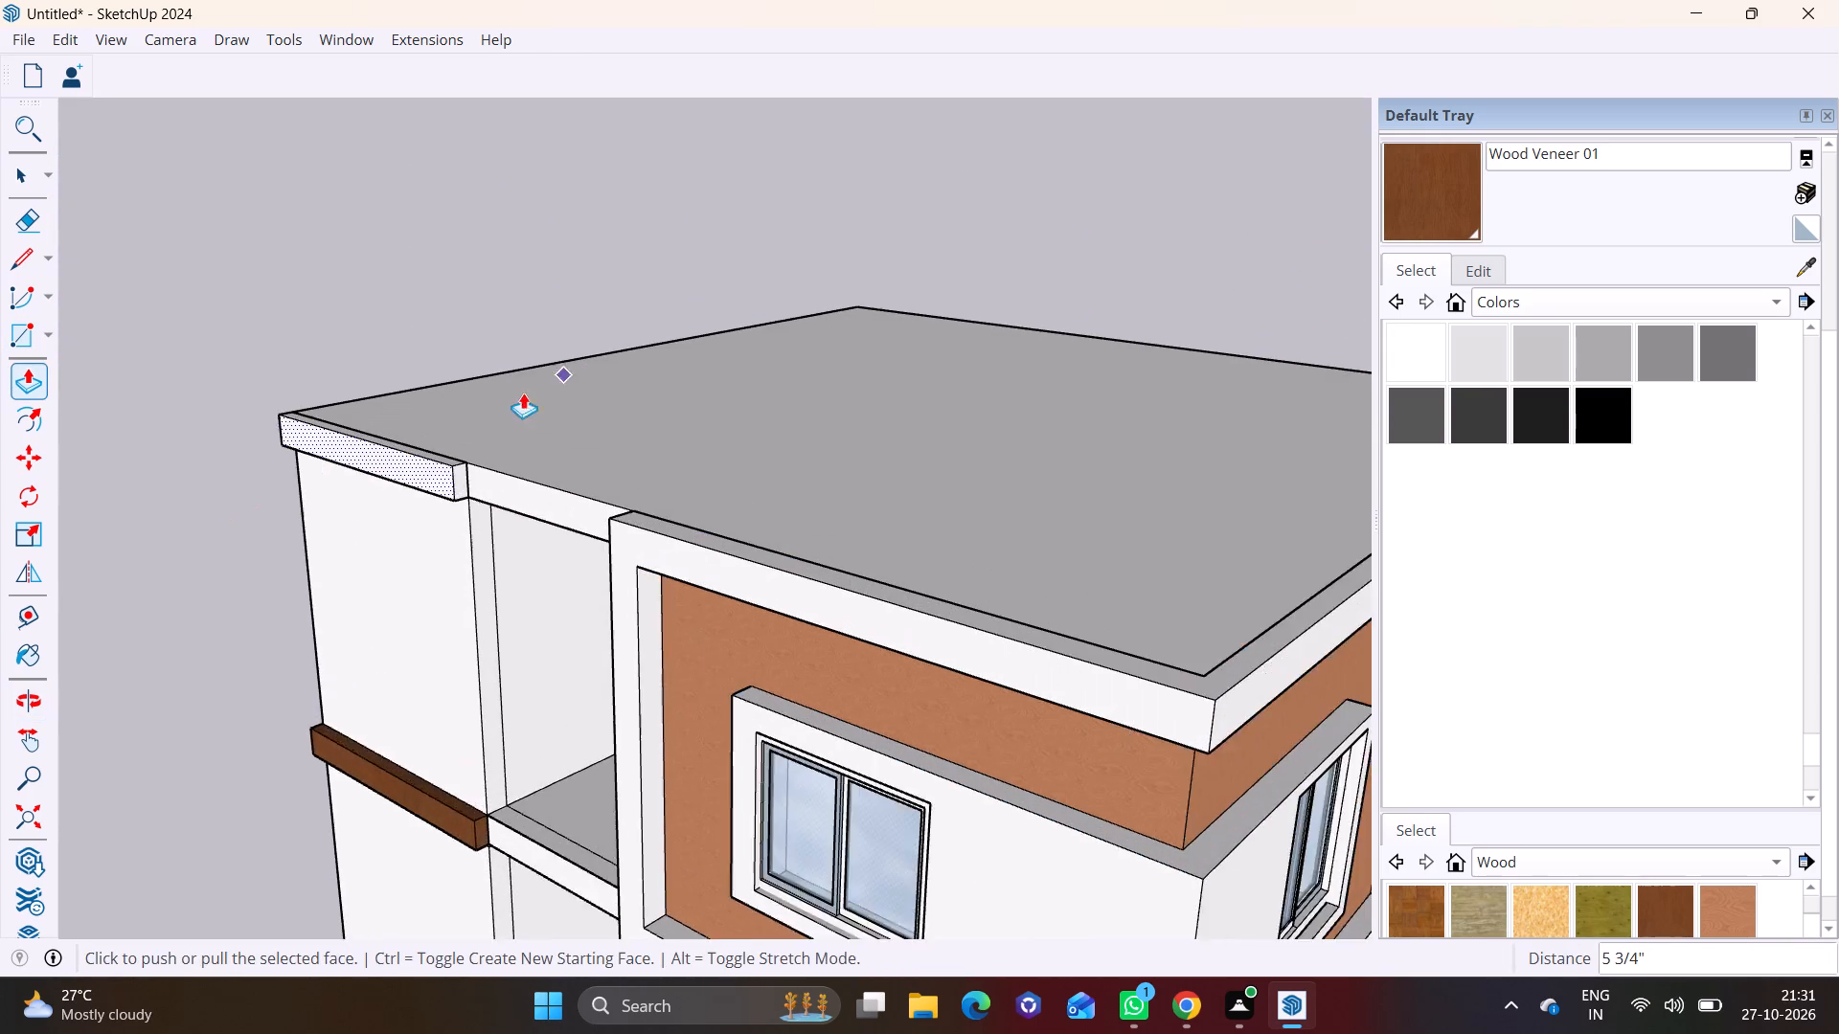
pyautogui.scroll(2, 523, 393)
pyautogui.press('space')
pyautogui.click(1416, 192)
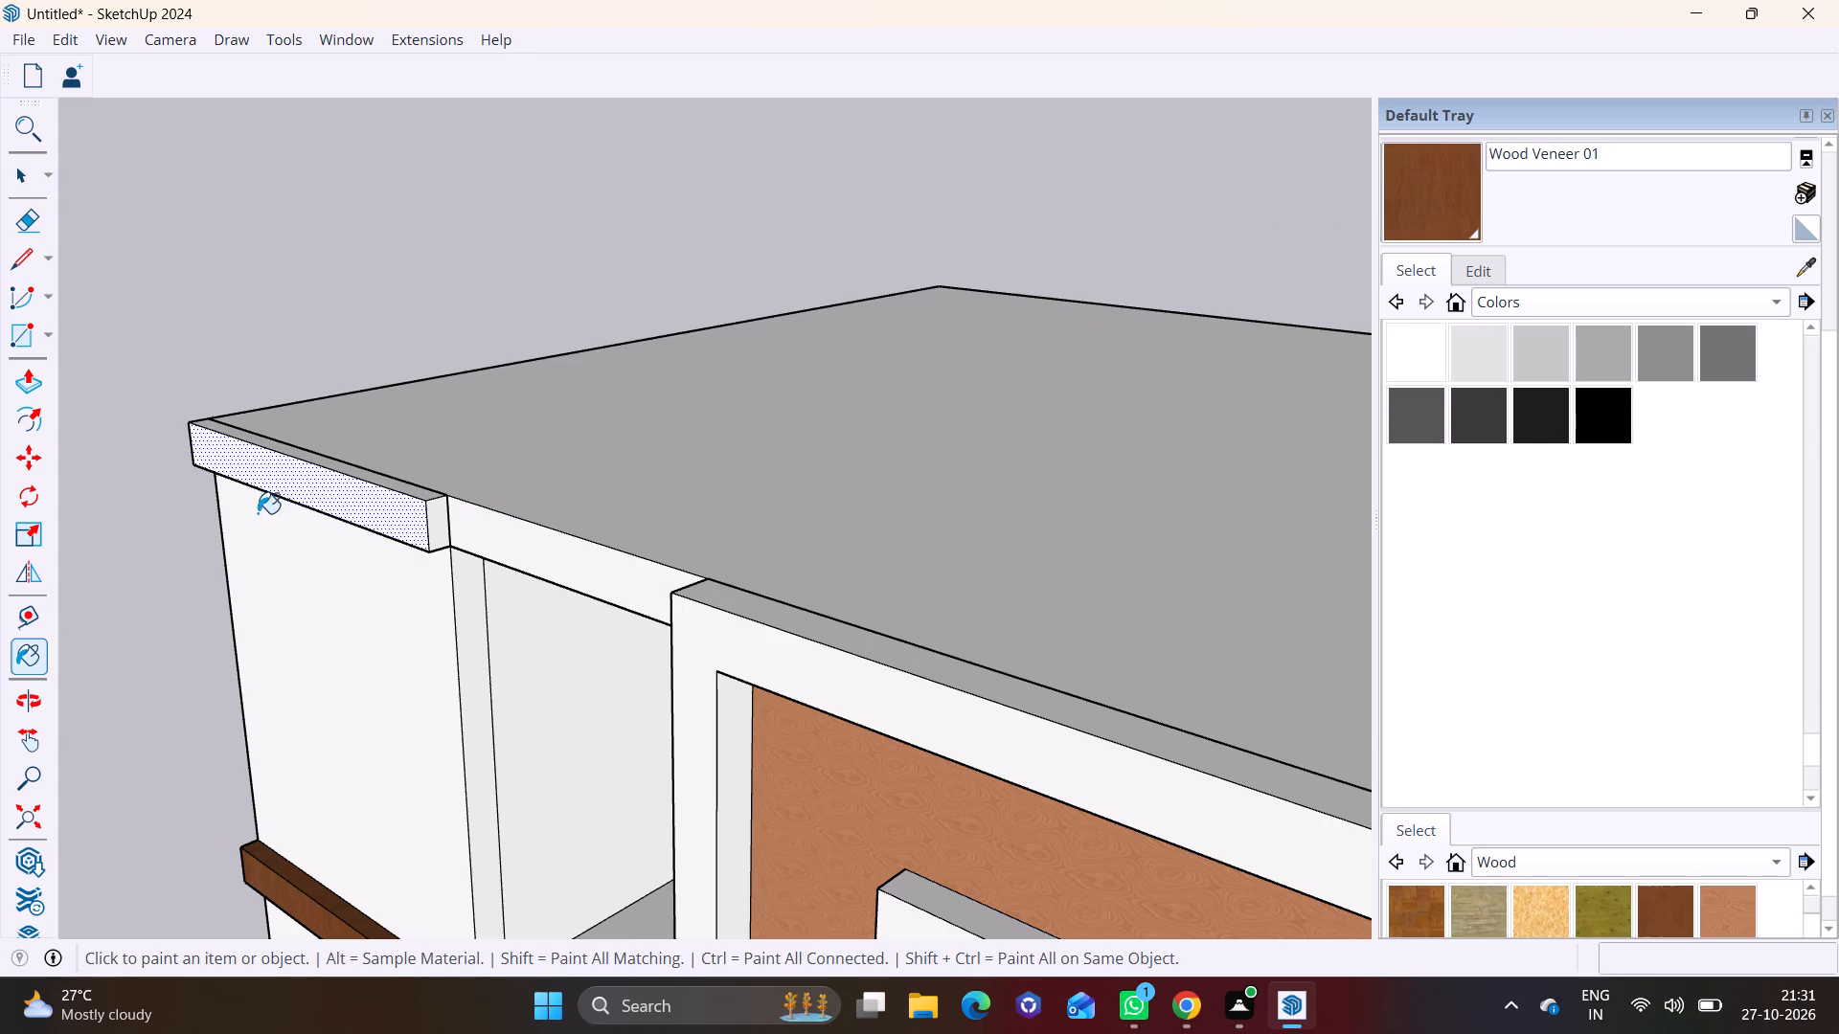
pyautogui.scroll(3, 258, 513)
pyautogui.click(349, 493)
pyautogui.click(423, 459)
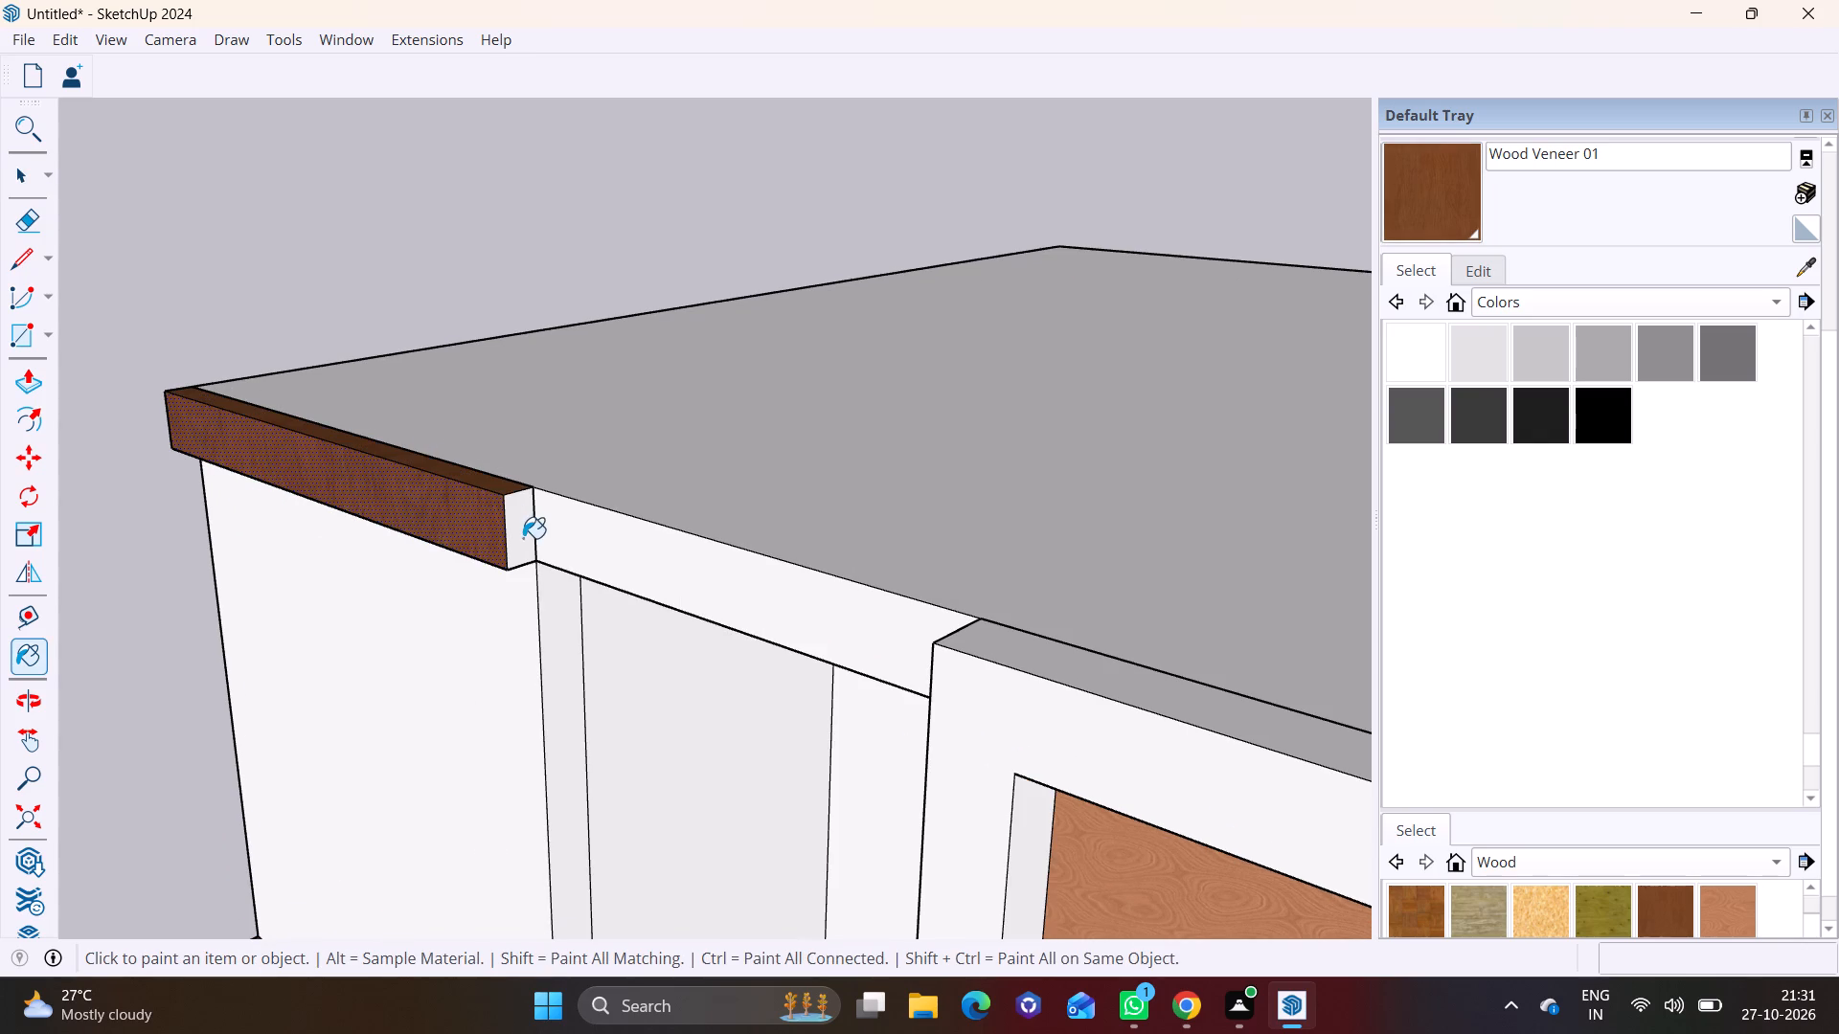
pyautogui.click(524, 538)
pyautogui.moveTo(441, 540); pyautogui.dragTo(506, 296, button='middle')
pyautogui.scroll(2, 423, 414)
pyautogui.moveTo(411, 494); pyautogui.dragTo(420, 474, button='middle')
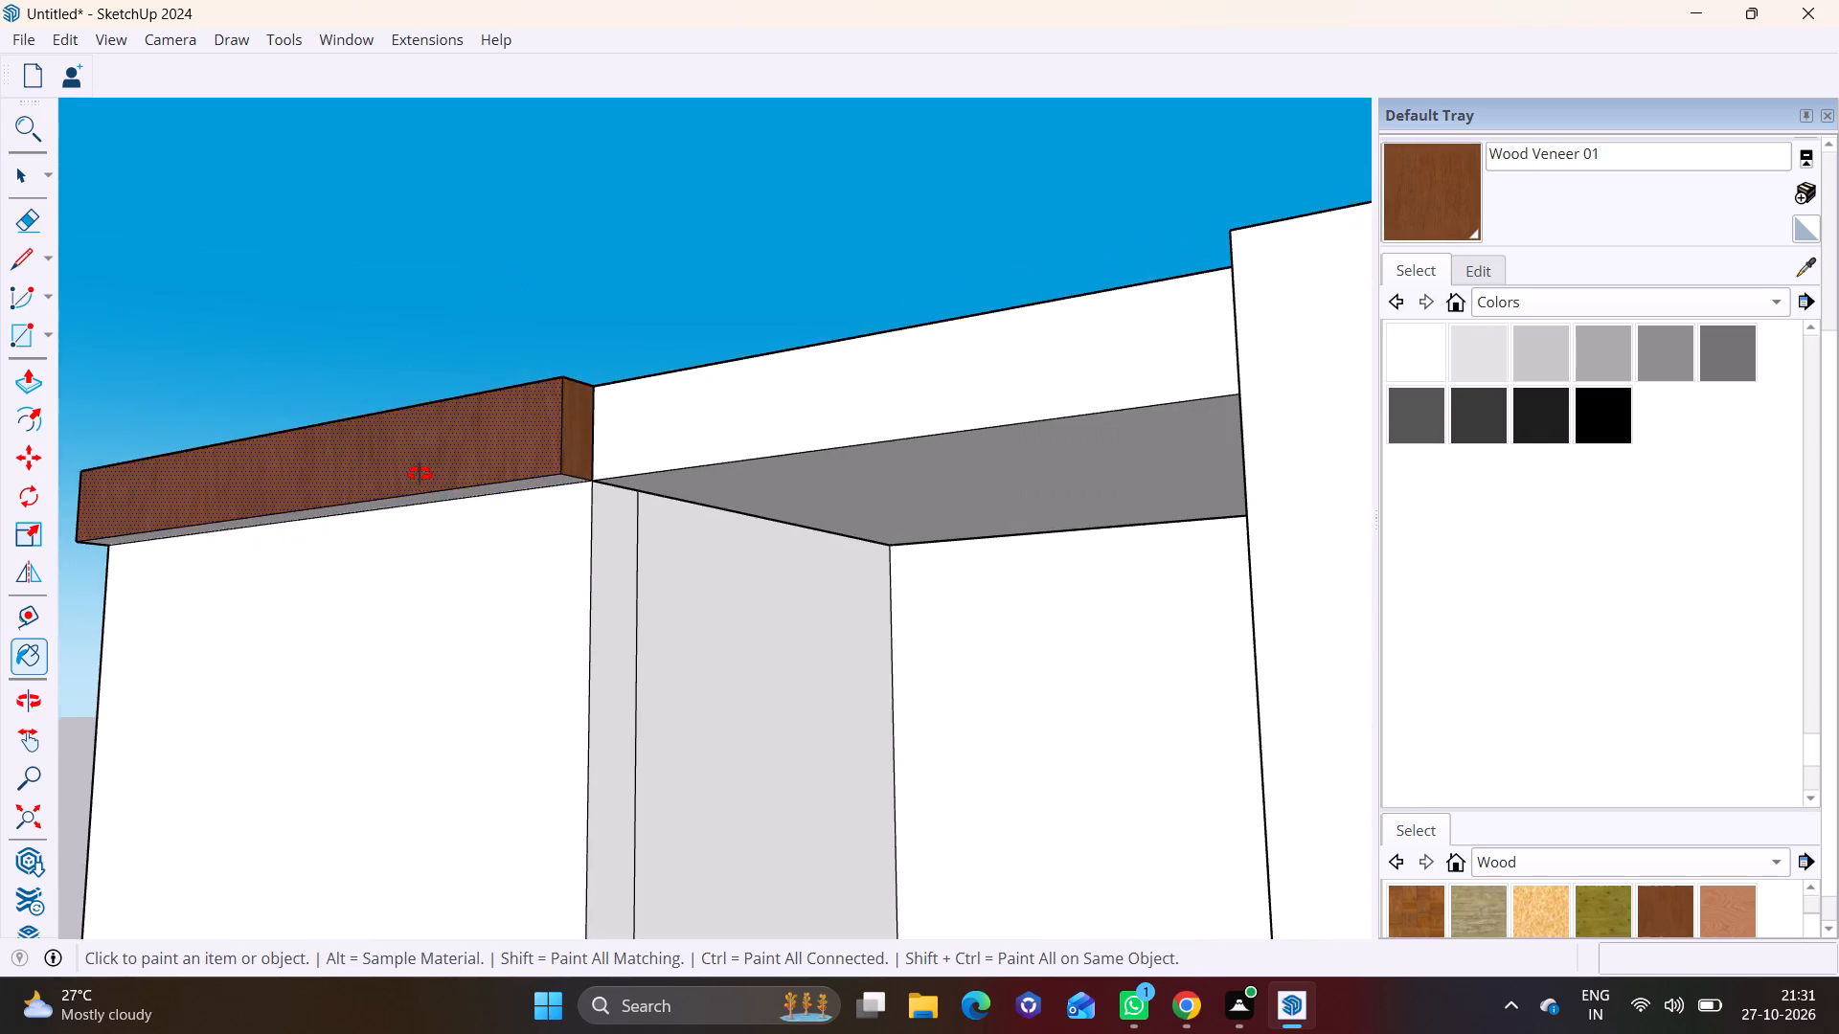
pyautogui.moveTo(420, 474); pyautogui.dragTo(443, 371, button='middle')
pyautogui.scroll(1, 437, 418)
pyautogui.click(506, 470)
pyautogui.moveTo(403, 393); pyautogui.dragTo(790, 463, button='middle')
pyautogui.scroll(-8, 409, 403)
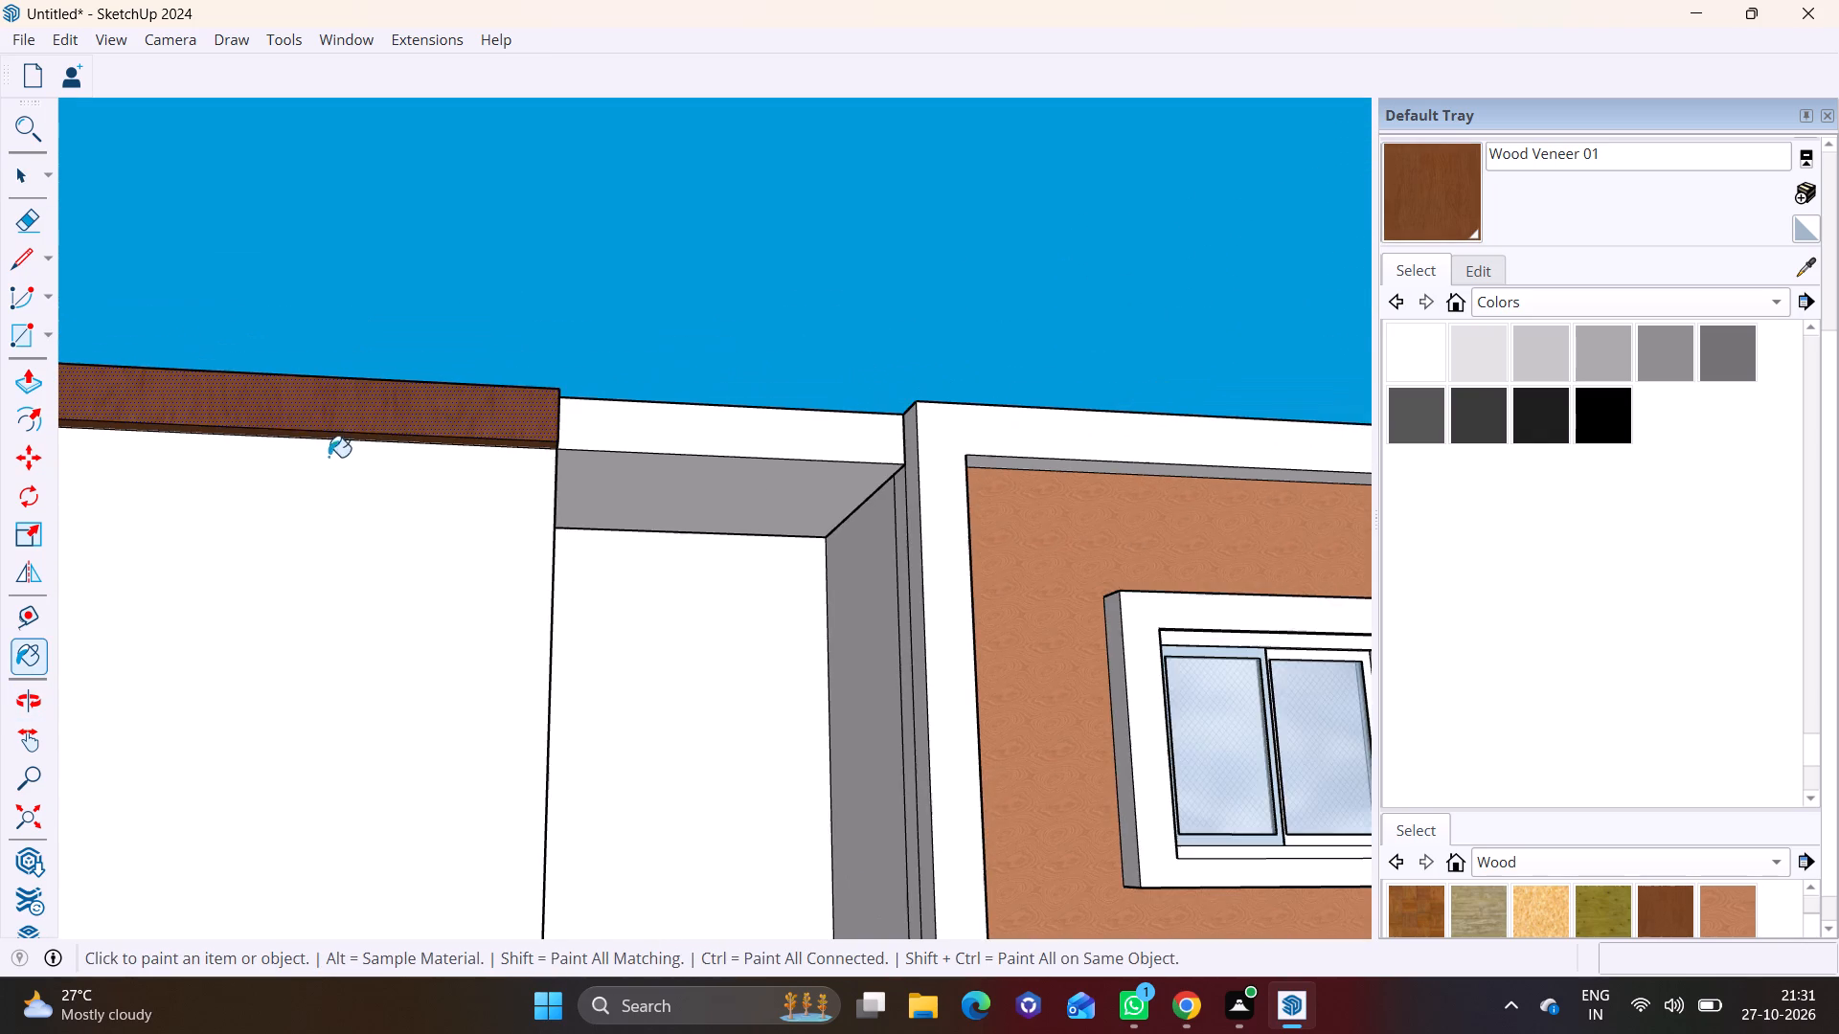
pyautogui.moveTo(509, 453); pyautogui.dragTo(644, 461, button='middle')
pyautogui.moveTo(263, 450); pyautogui.dragTo(555, 464, button='middle')
pyautogui.scroll(3, 534, 375)
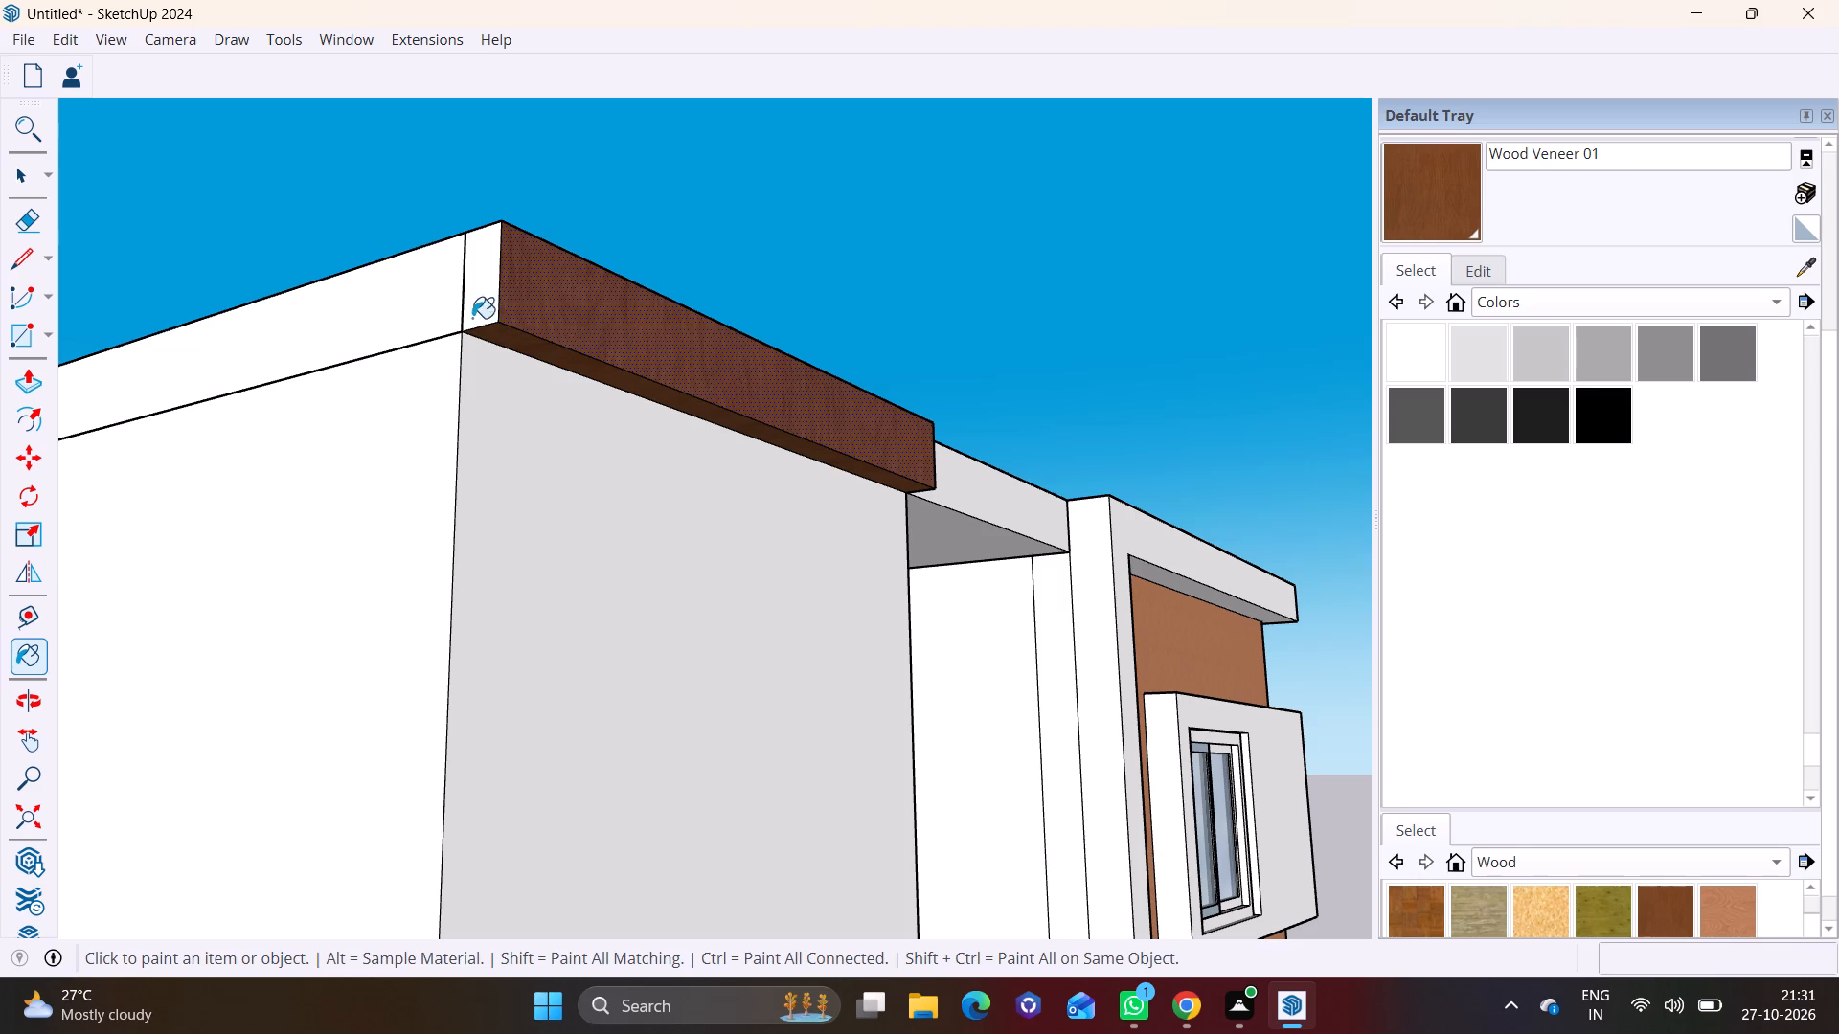
pyautogui.click(483, 302)
pyautogui.press('space')
# Examine the banded side wall, corner panels and balcony facade of the whole building from several angles.
pyautogui.click(520, 468)
pyautogui.scroll(-6, 520, 468)
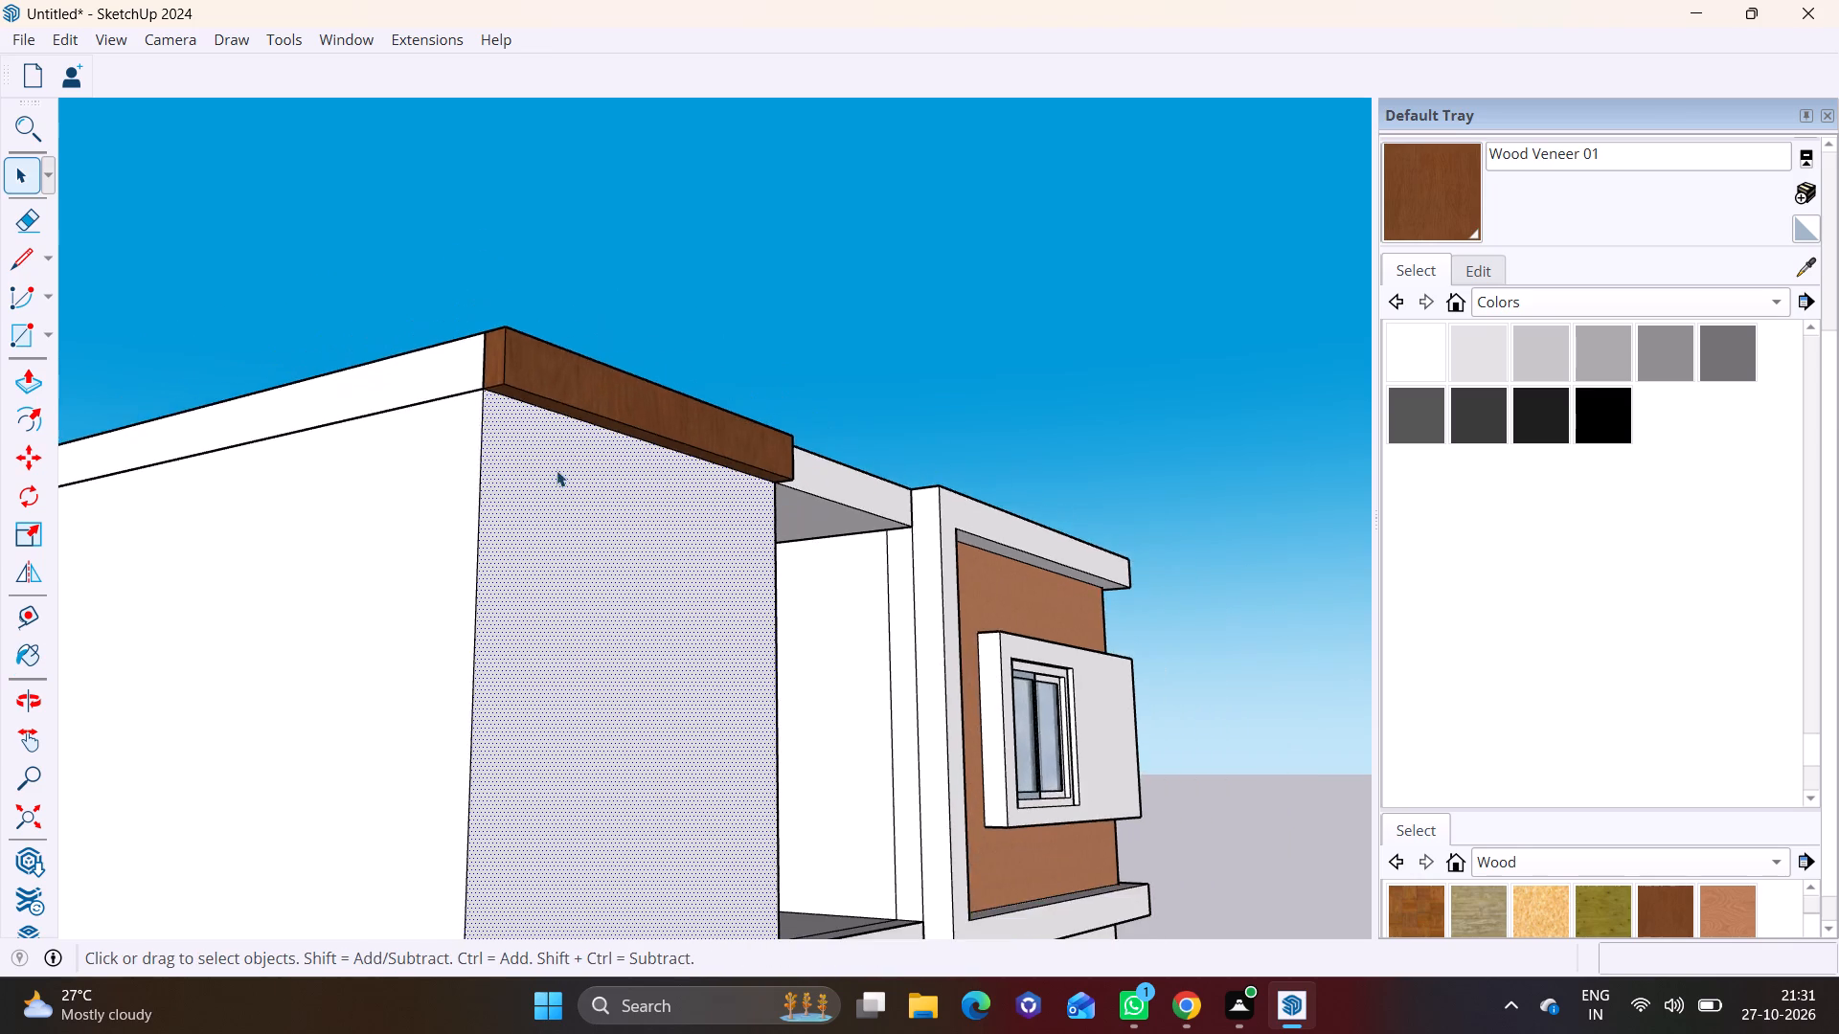
pyautogui.moveTo(540, 473); pyautogui.dragTo(236, 539, button='middle')
pyautogui.scroll(-5, 352, 525)
pyautogui.moveTo(432, 568); pyautogui.dragTo(272, 549, button='middle')
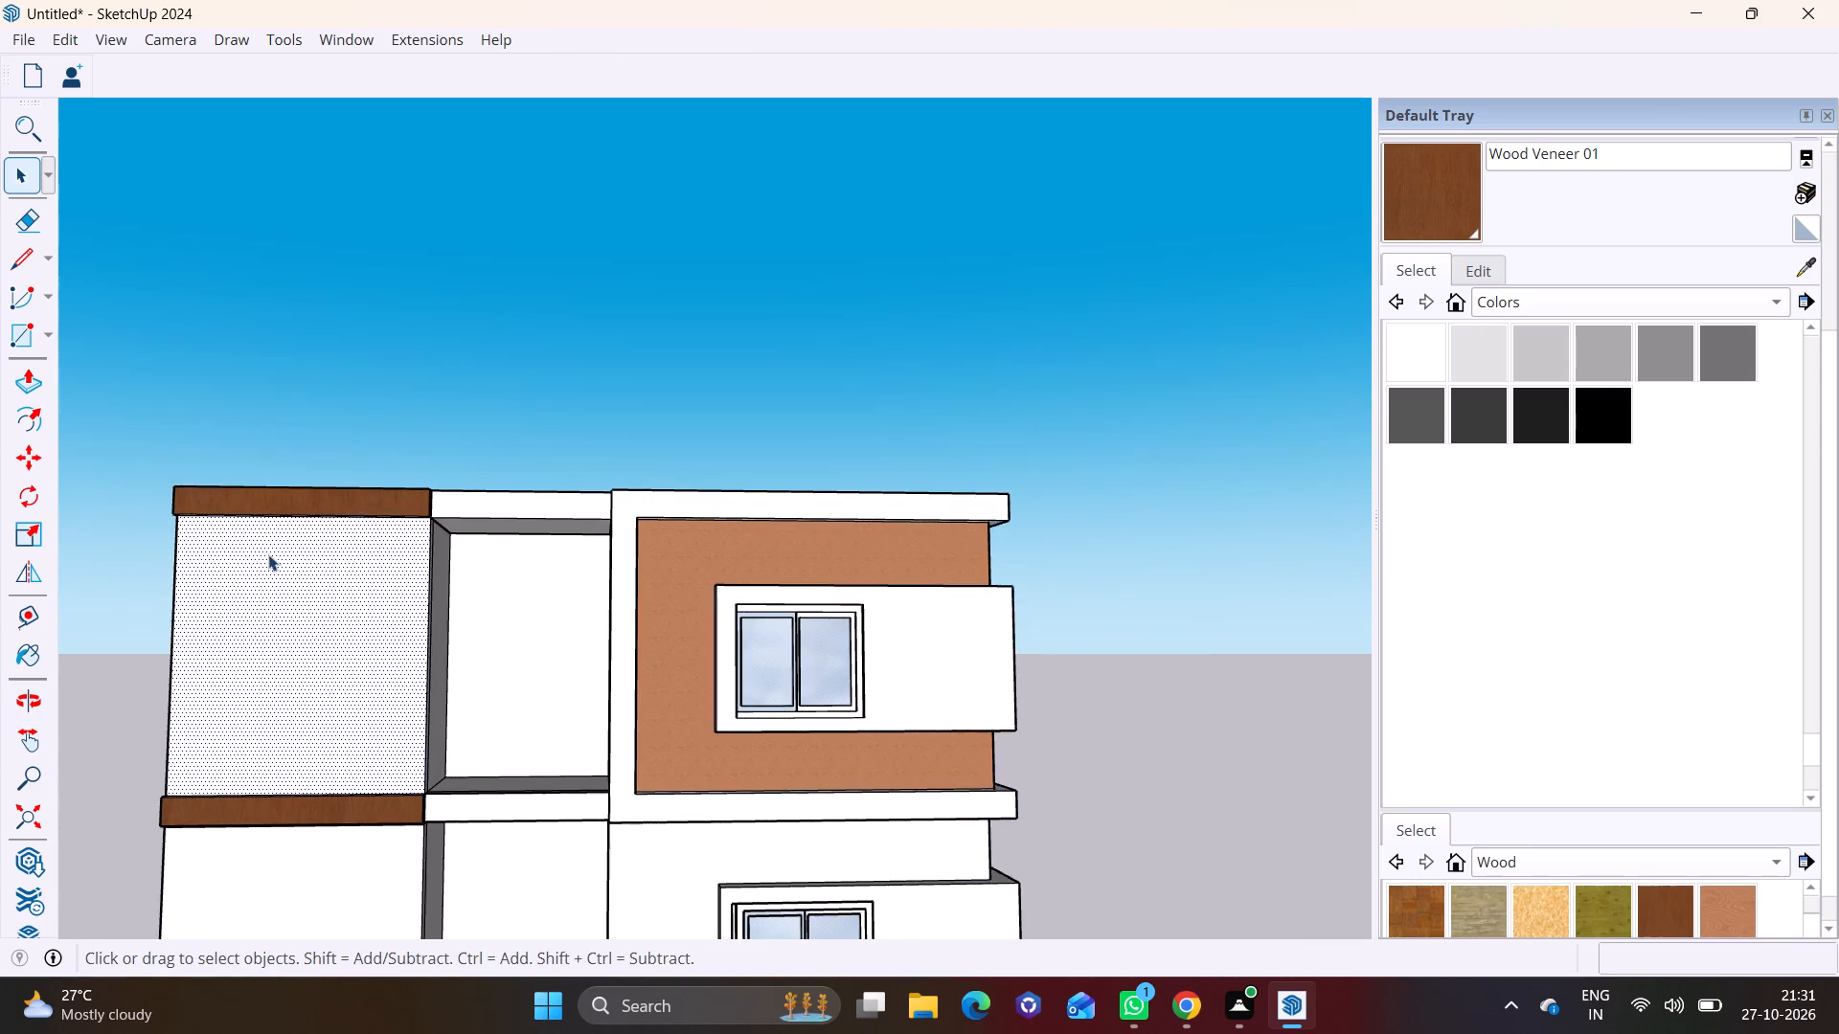
pyautogui.scroll(-2, 393, 591)
pyautogui.keyDown('shift'); pyautogui.moveTo(472, 649); pyautogui.dragTo(462, 447, button='middle'); pyautogui.keyUp('shift')
pyautogui.scroll(-10, 539, 633)
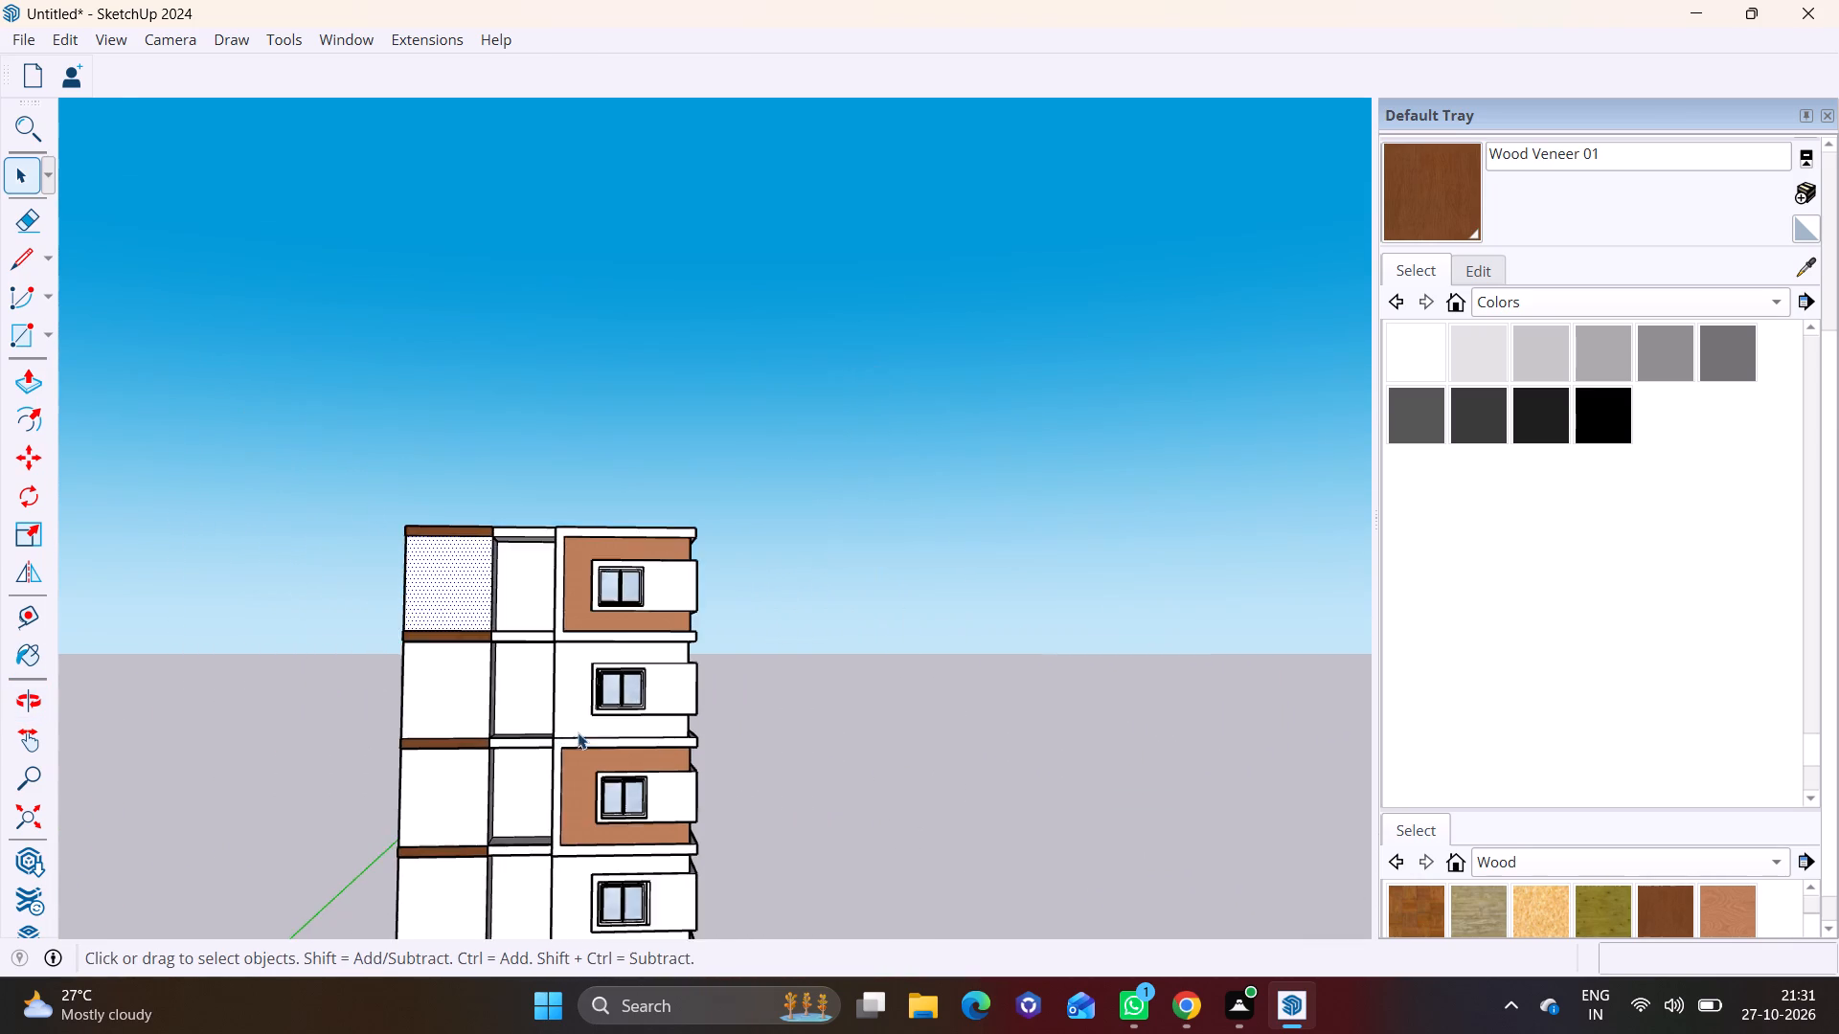
pyautogui.keyDown('shift'); pyautogui.moveTo(594, 720); pyautogui.dragTo(599, 571, button='middle'); pyautogui.keyUp('shift')
pyautogui.scroll(1, 613, 634)
pyautogui.moveTo(613, 634); pyautogui.dragTo(345, 651, button='middle')
pyautogui.scroll(3, 653, 621)
pyautogui.keyDown('shift'); pyautogui.moveTo(665, 658); pyautogui.dragTo(679, 585, button='middle'); pyautogui.keyUp('shift')
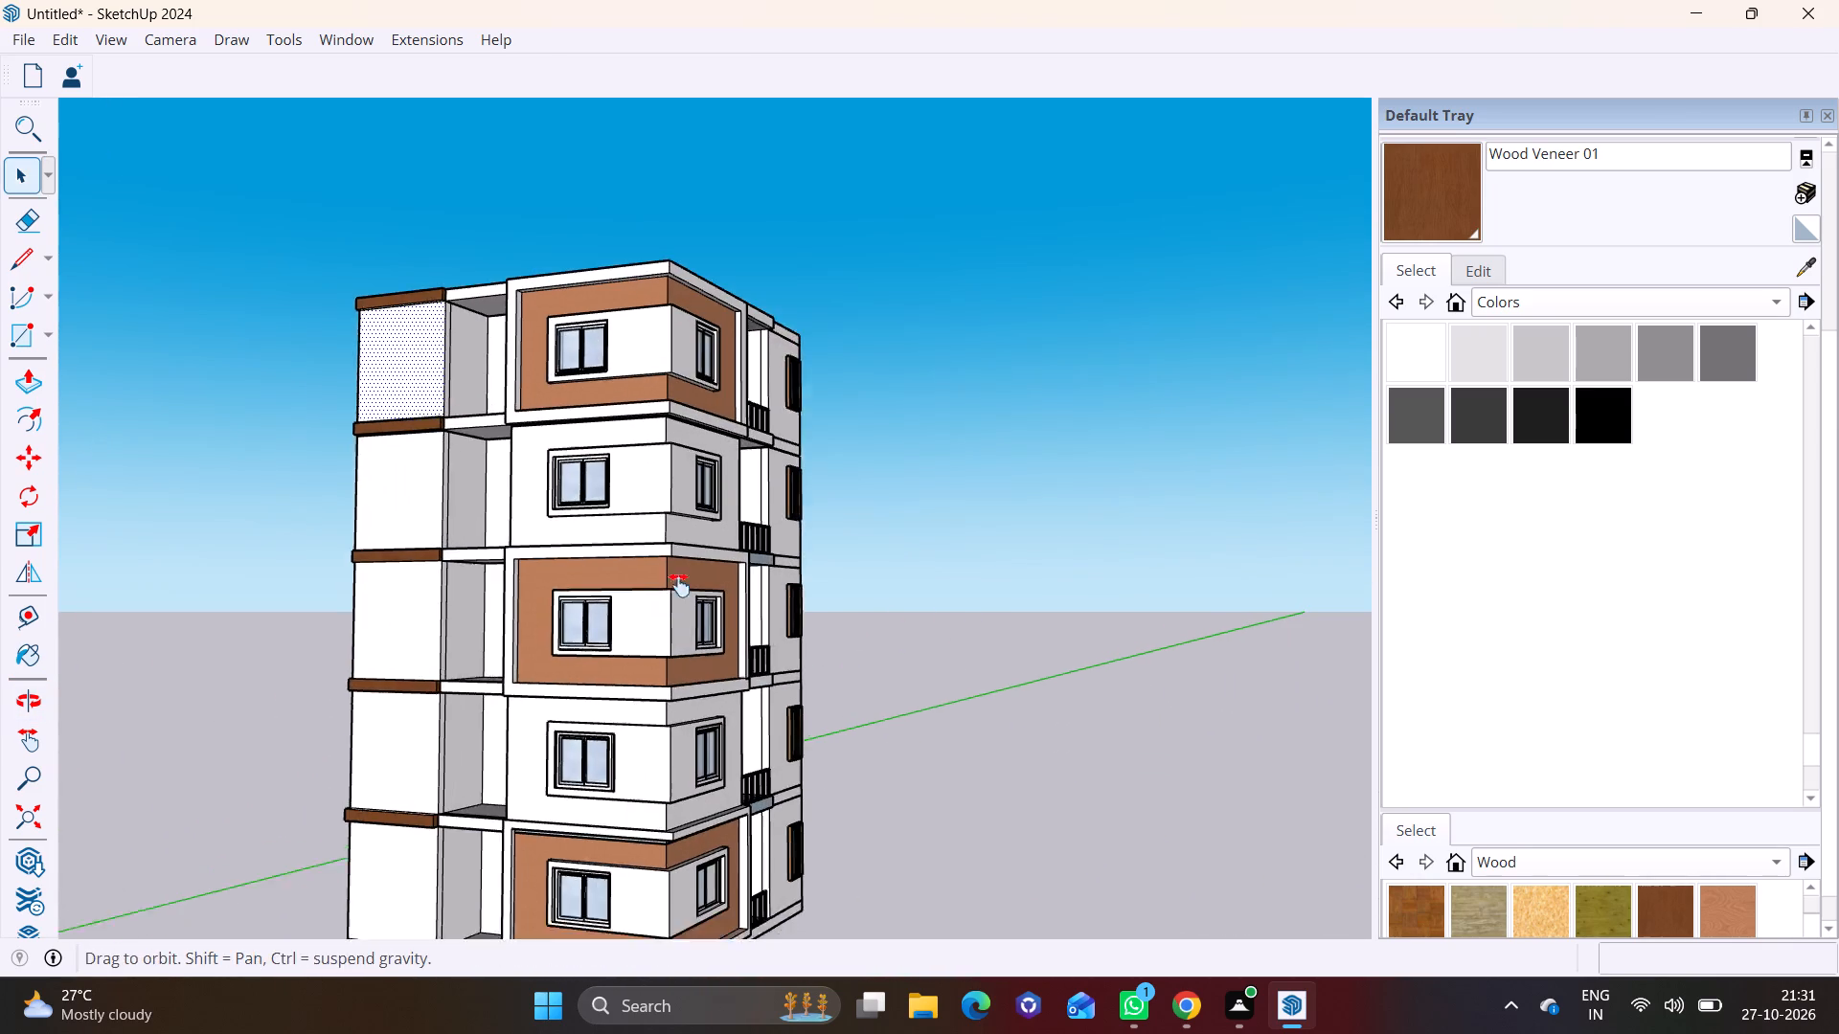
pyautogui.keyDown('shift'); pyautogui.moveTo(679, 585); pyautogui.dragTo(690, 533, button='middle'); pyautogui.keyUp('shift')
pyautogui.moveTo(670, 614); pyautogui.dragTo(611, 649, button='middle')
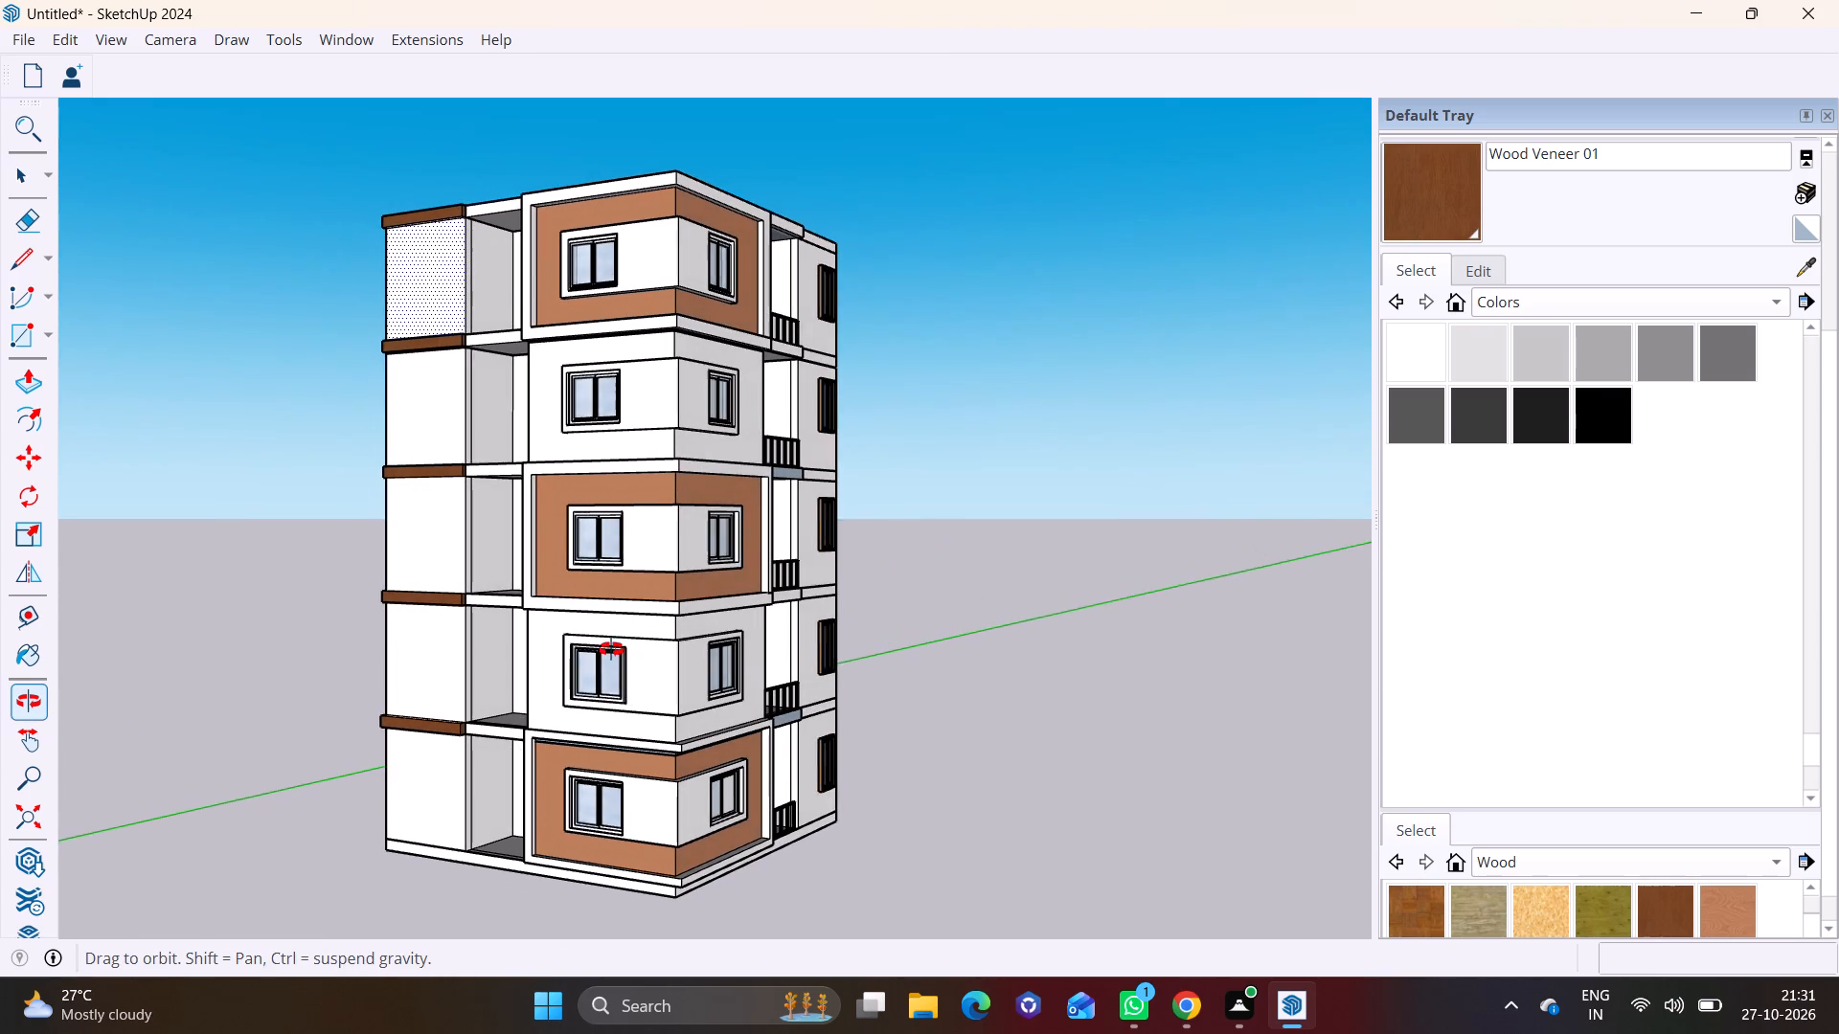
pyautogui.moveTo(611, 649); pyautogui.dragTo(606, 647, button='middle')
pyautogui.moveTo(599, 637); pyautogui.dragTo(689, 657, button='middle')
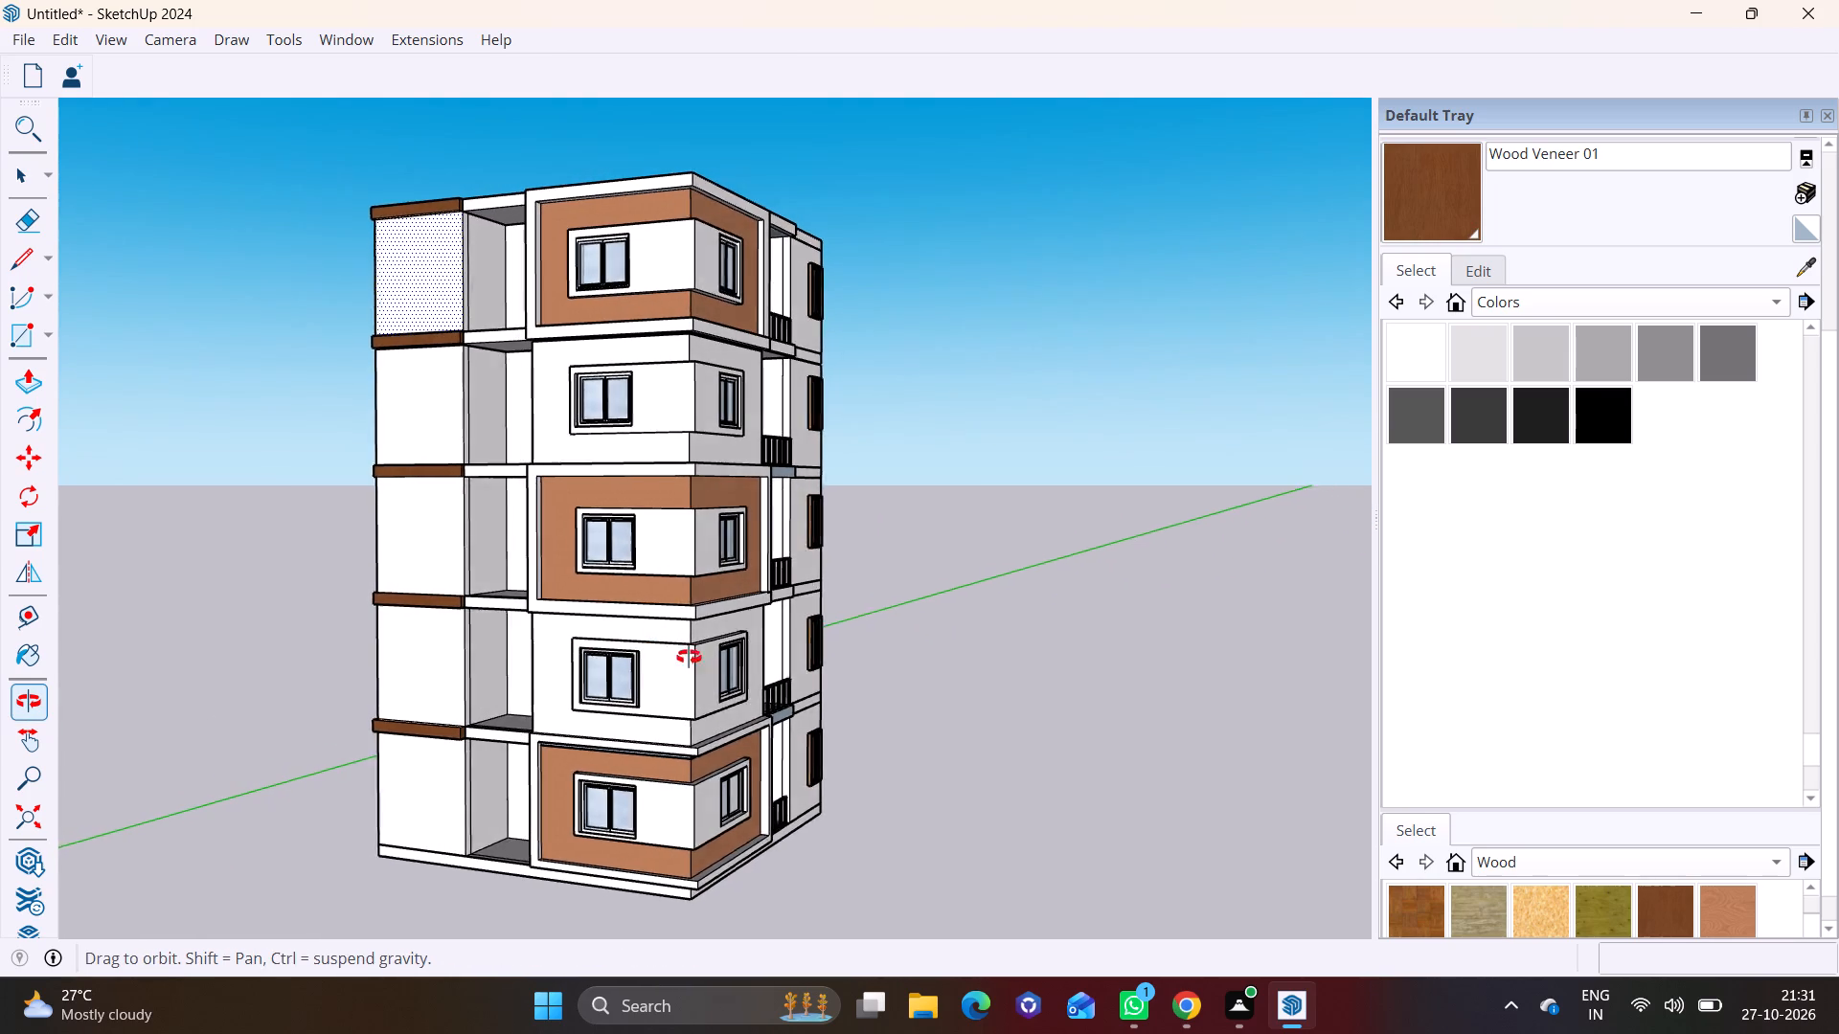
pyautogui.moveTo(689, 657); pyautogui.dragTo(713, 656, button='middle')
pyautogui.moveTo(639, 648); pyautogui.dragTo(664, 619, button='middle')
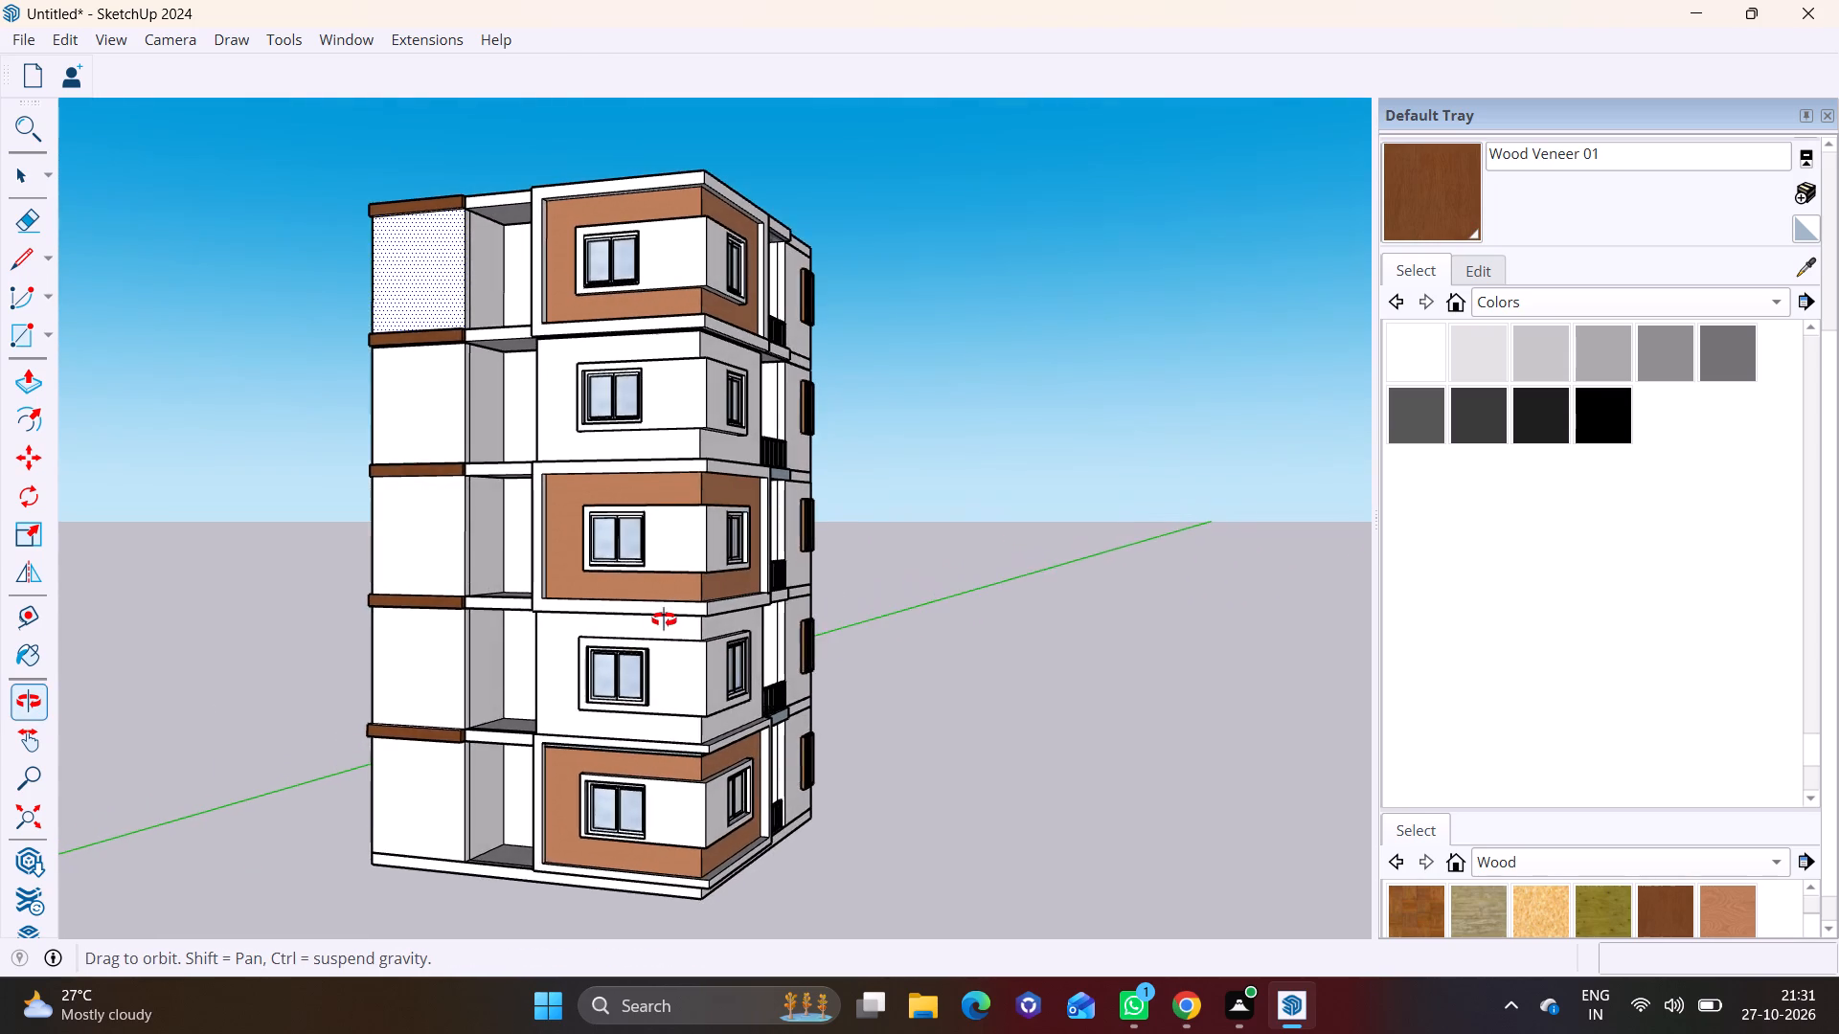
pyautogui.moveTo(664, 619); pyautogui.dragTo(738, 626, button='middle')
pyautogui.scroll(5, 495, 513)
pyautogui.moveTo(530, 575); pyautogui.dragTo(655, 593, button='middle')
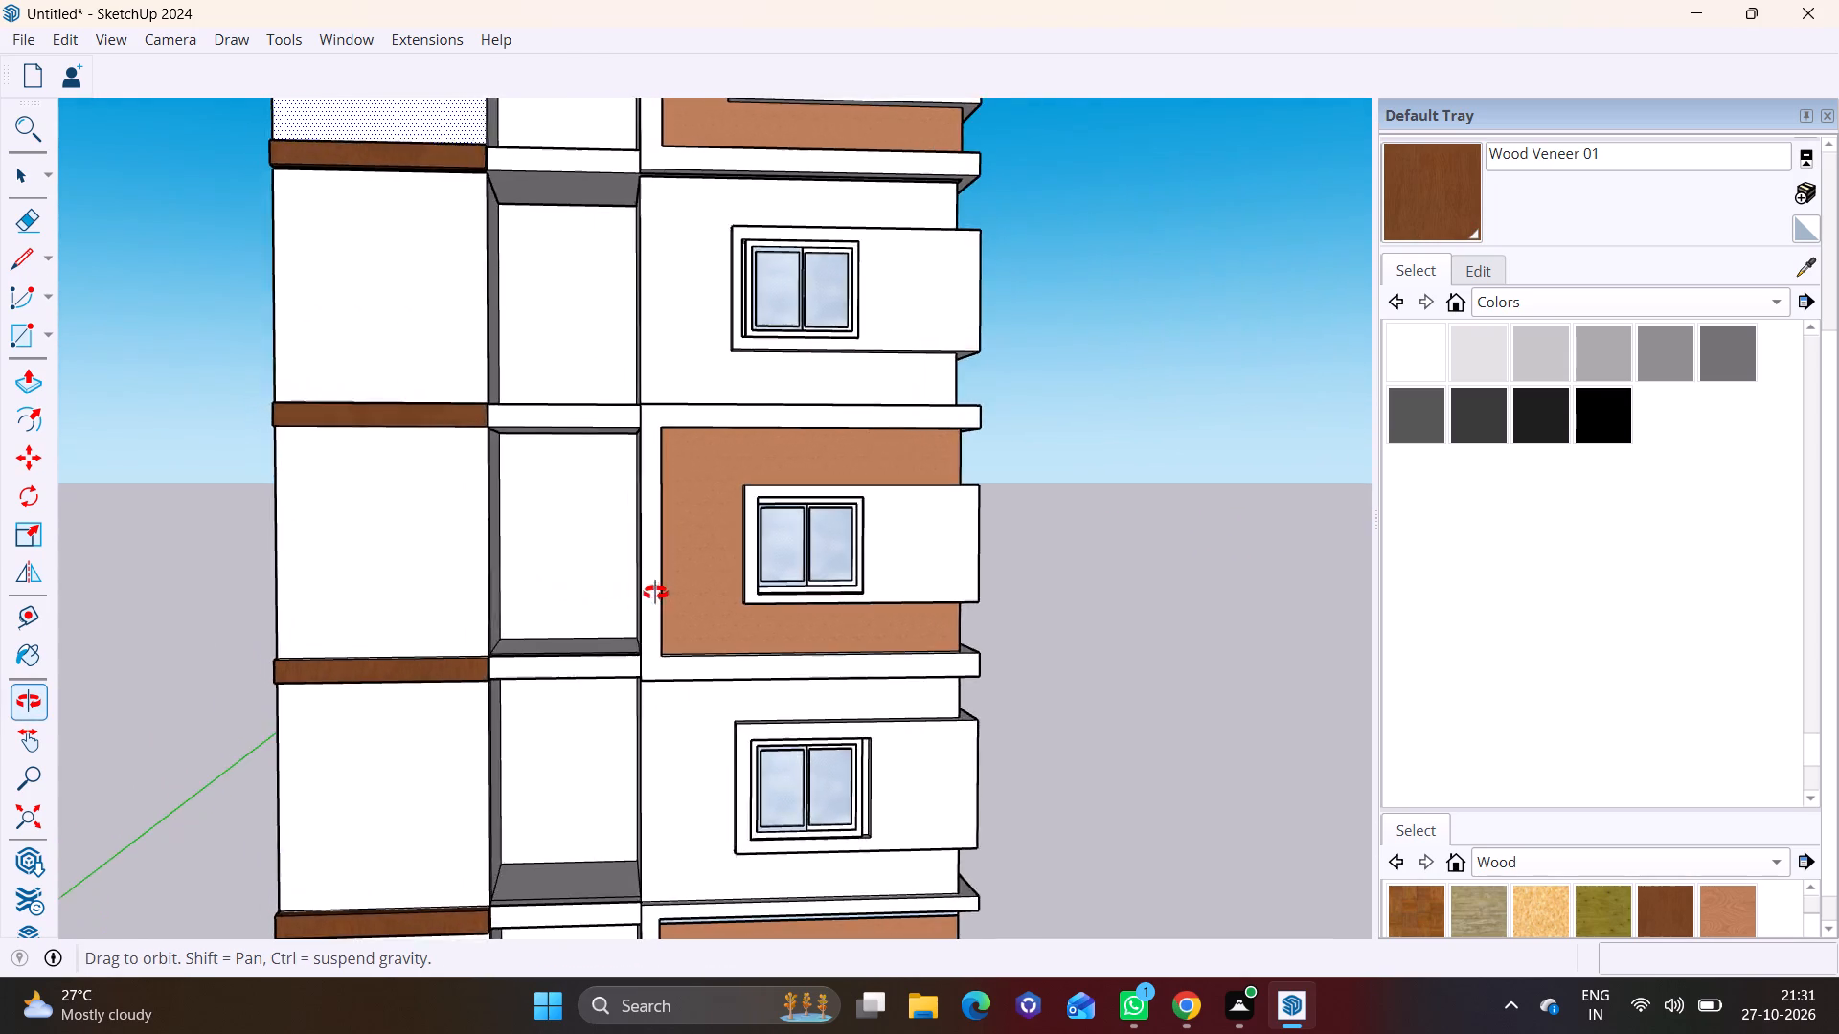
pyautogui.moveTo(655, 593); pyautogui.dragTo(690, 603, button='middle')
pyautogui.scroll(-4, 558, 554)
pyautogui.moveTo(619, 576); pyautogui.dragTo(445, 566, button='middle')
pyautogui.scroll(-3, 423, 552)
pyautogui.moveTo(733, 595); pyautogui.dragTo(478, 595, button='middle')
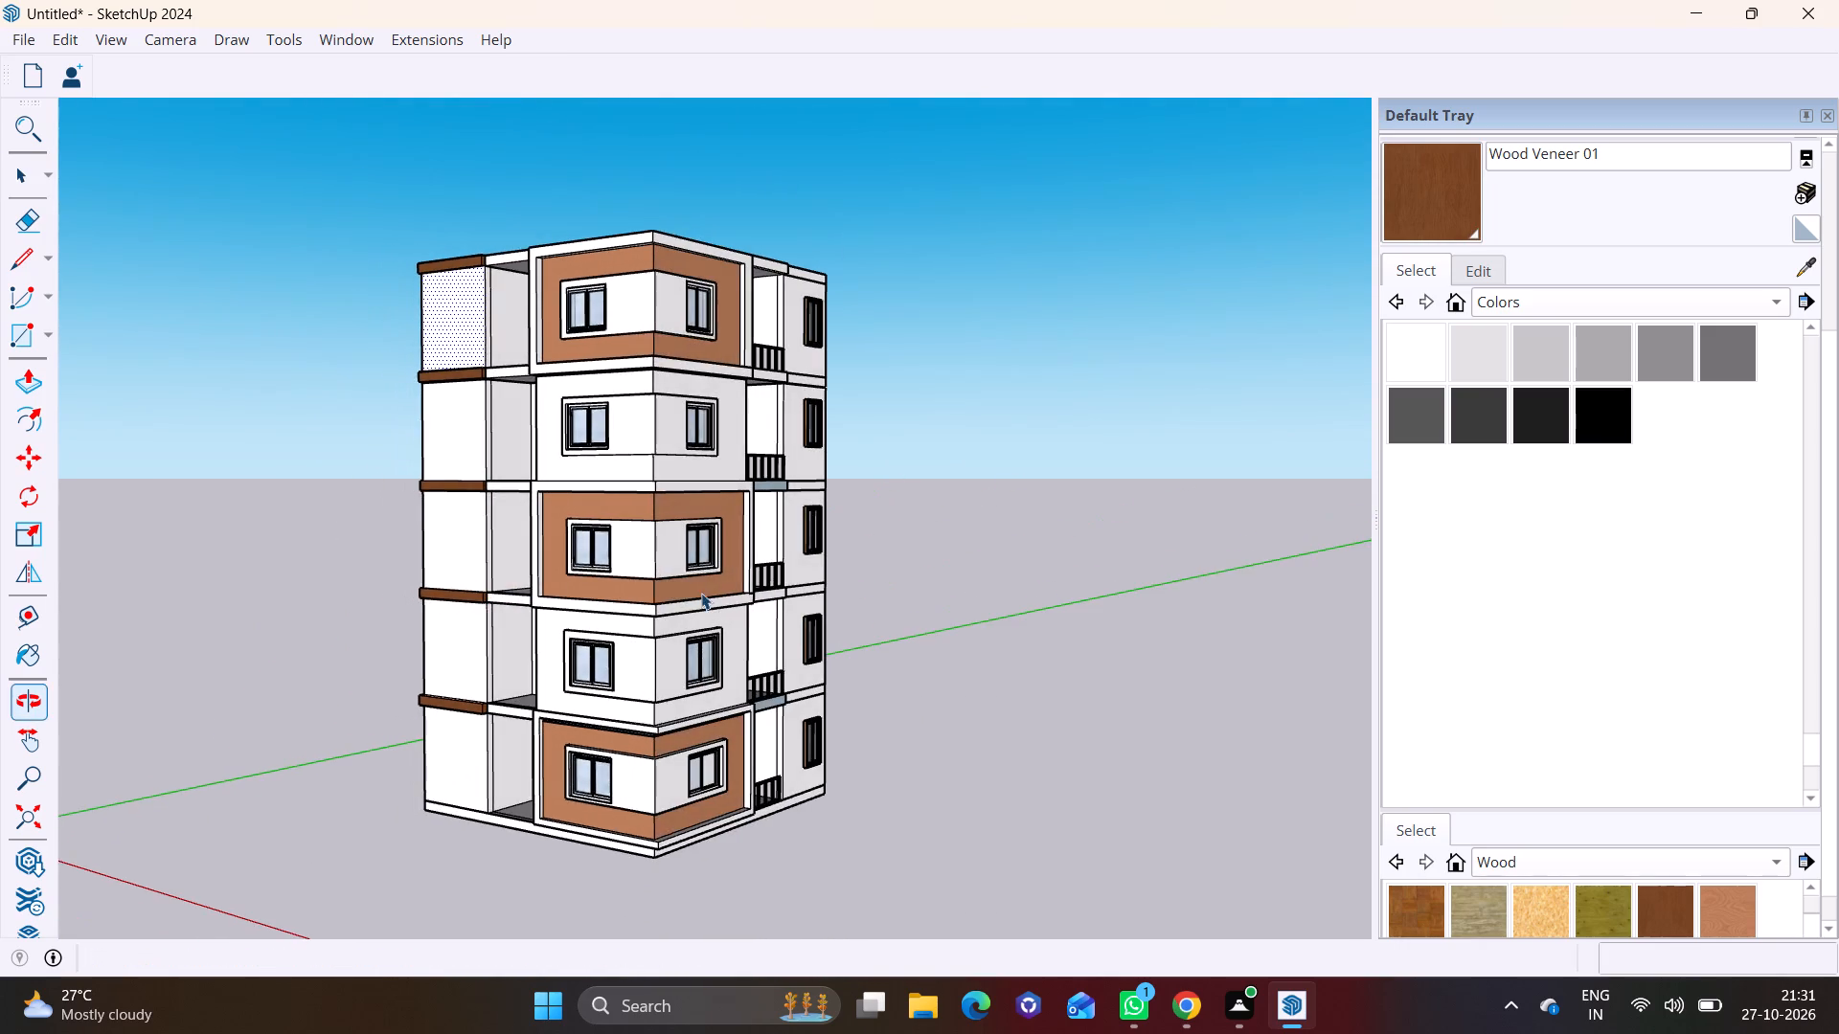
pyautogui.moveTo(716, 595); pyautogui.dragTo(488, 598, button='middle')
pyautogui.scroll(1, 488, 598)
pyautogui.scroll(1, 821, 666)
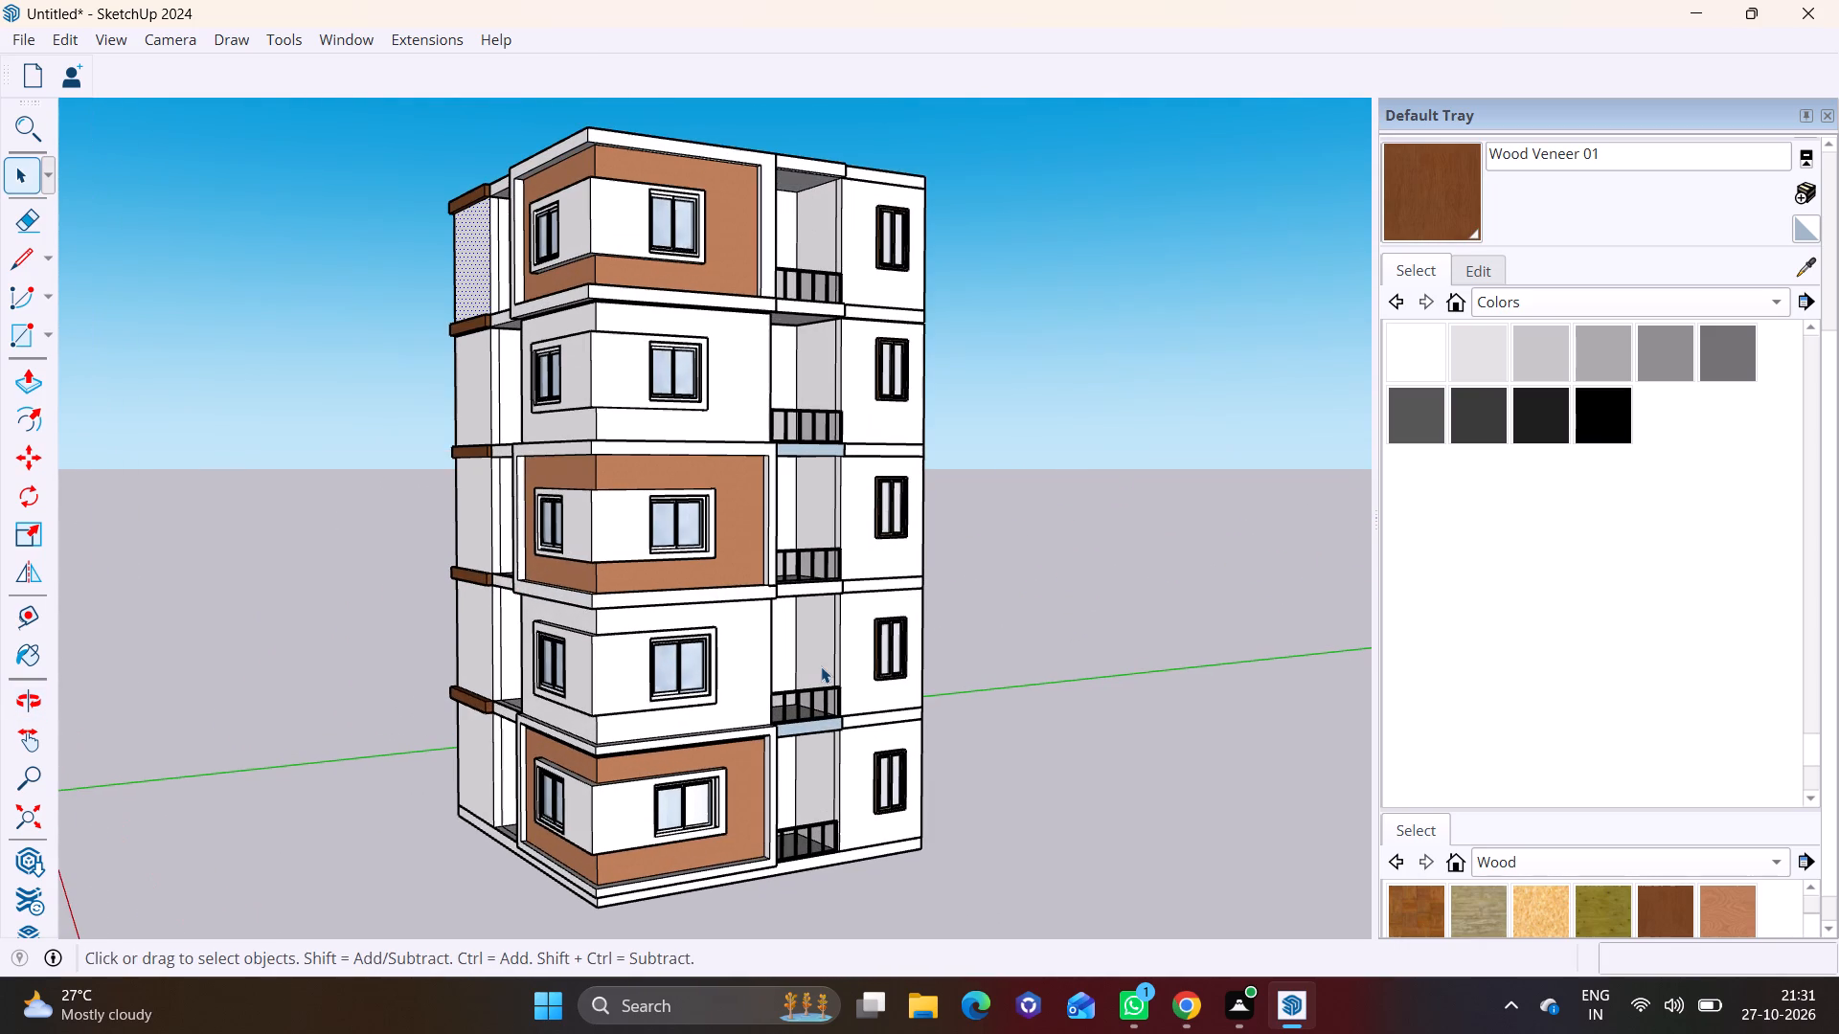
# Copy the third-storey balcony railing up onto the roof near the front corner above the wood veneer panels.
pyautogui.click(815, 569)
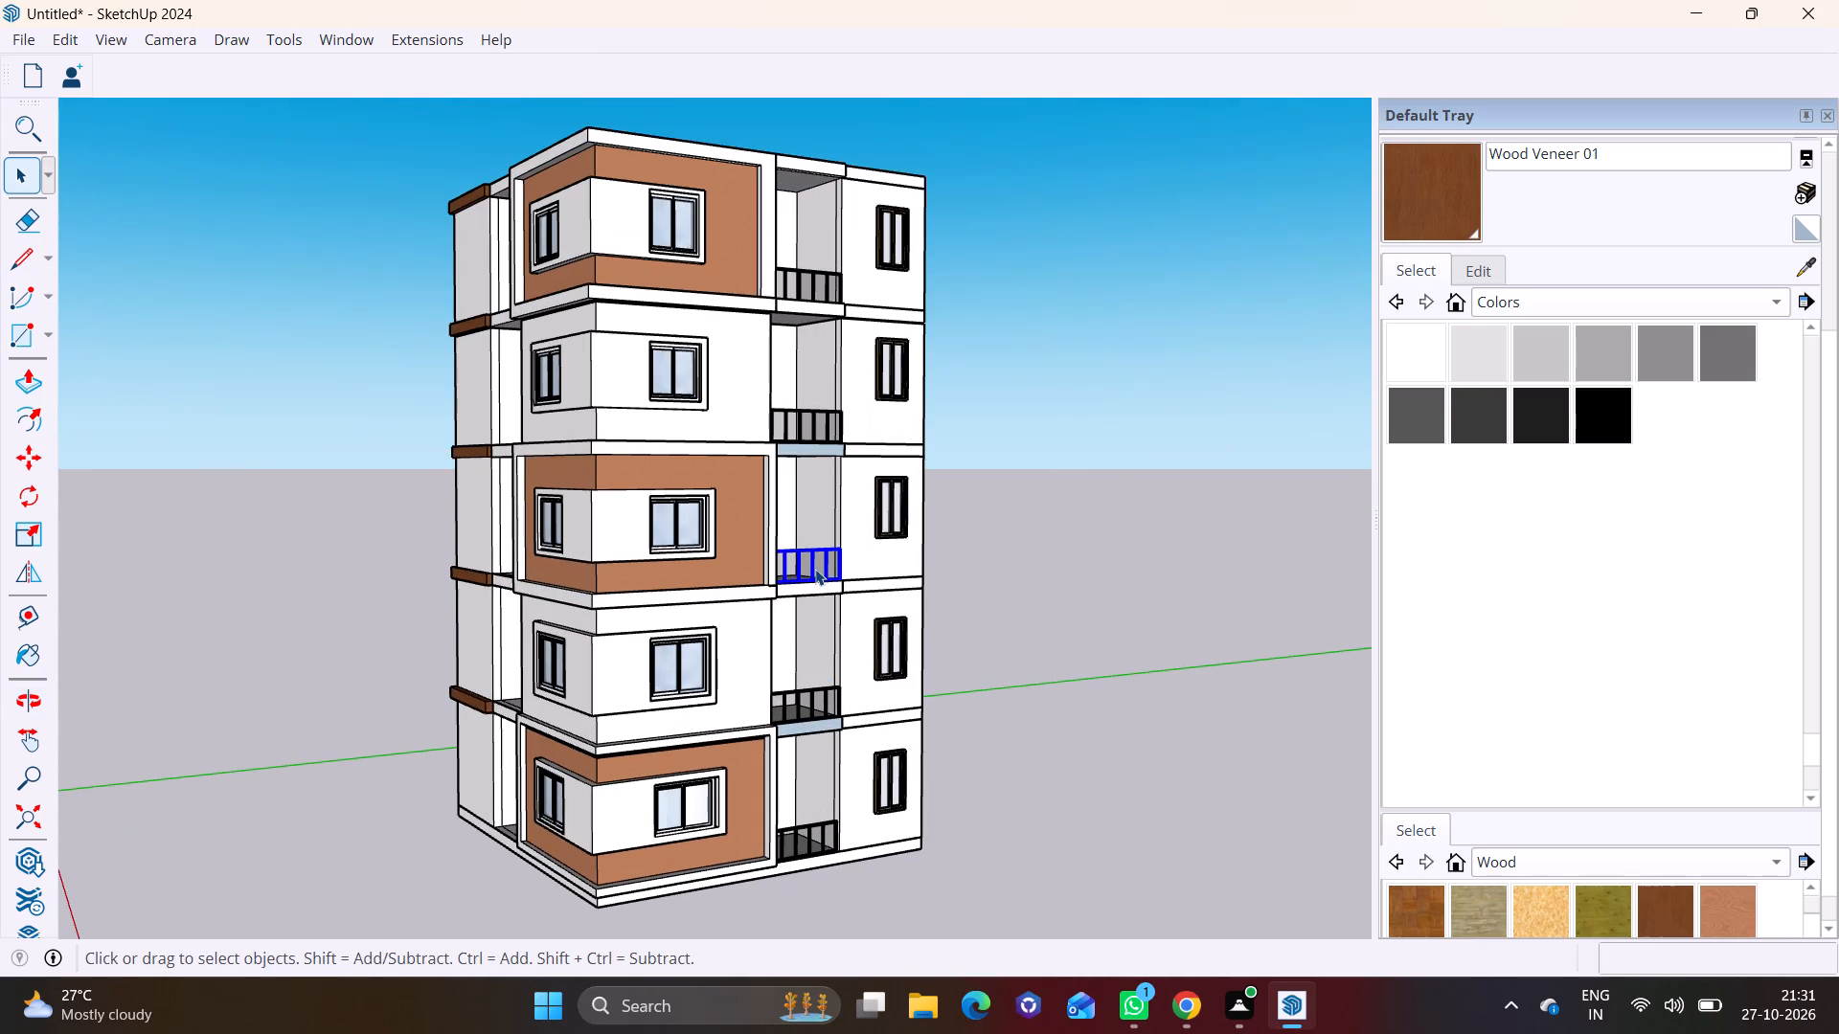
pyautogui.press('m')
pyautogui.click(822, 556)
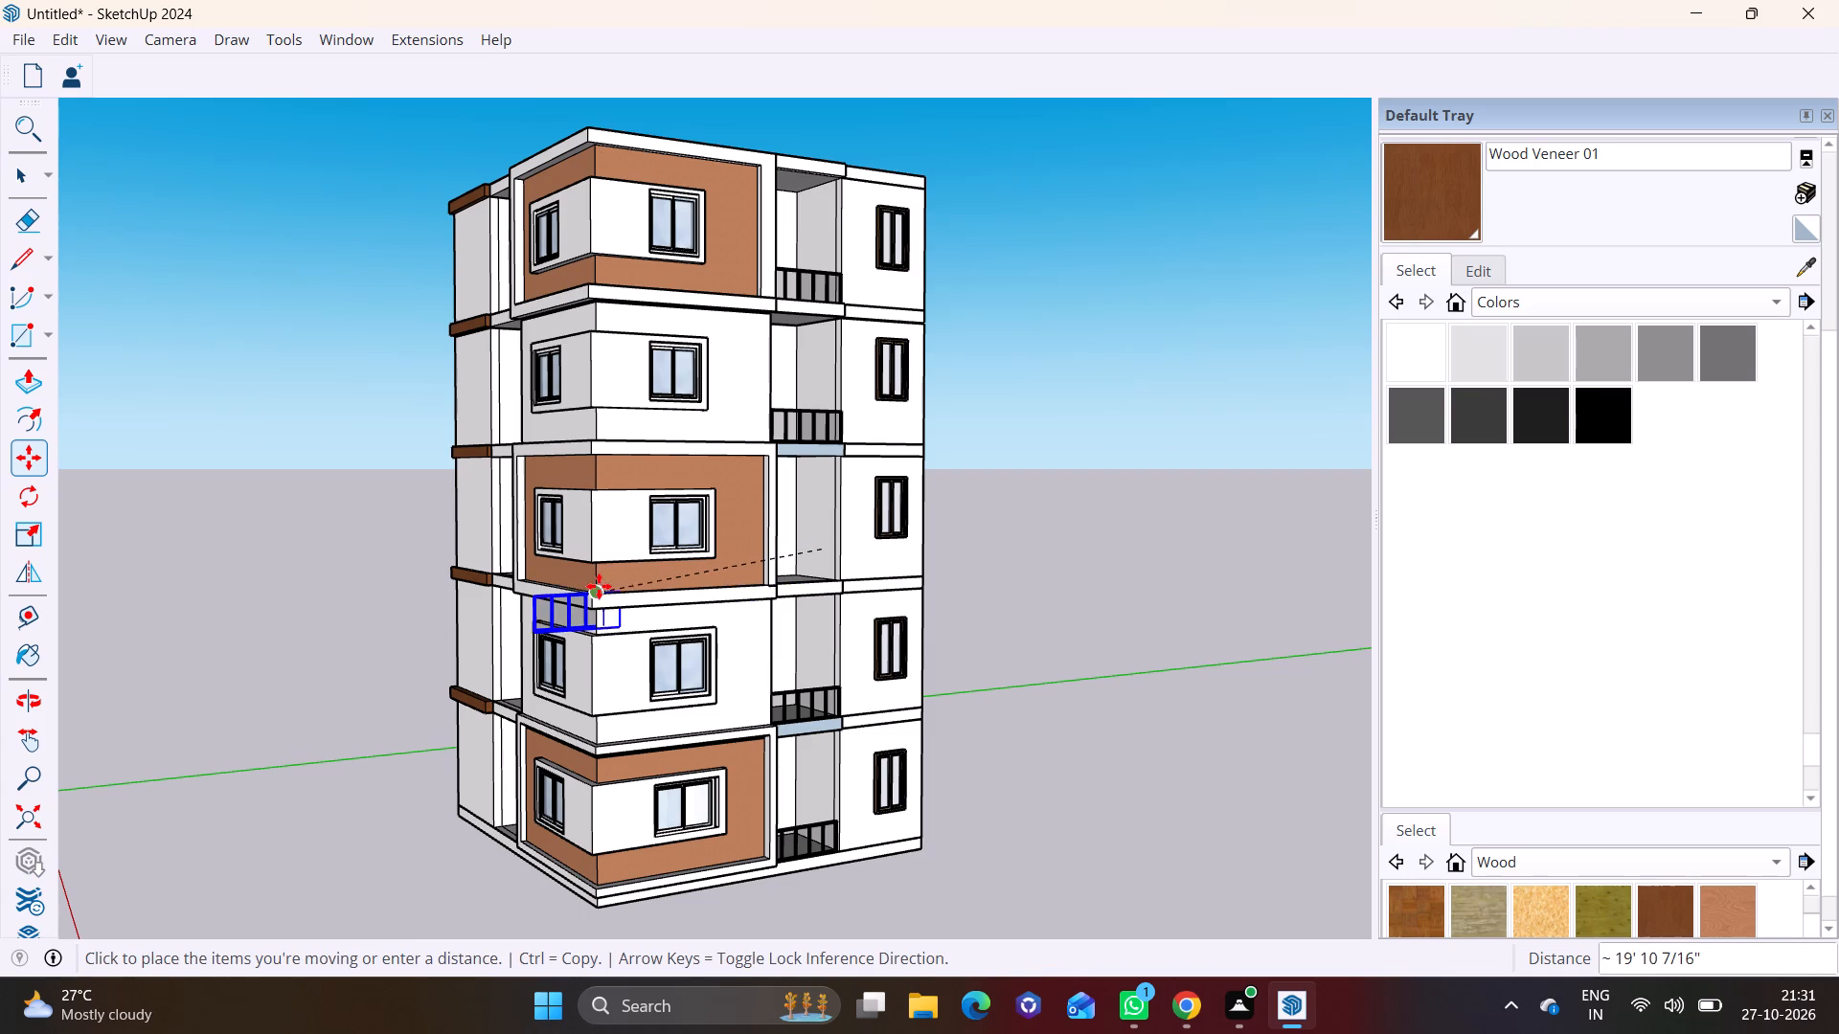
pyautogui.keyDown('shift'); pyautogui.moveTo(603, 265); pyautogui.dragTo(653, 628, button='middle'); pyautogui.keyUp('shift')
pyautogui.moveTo(700, 416); pyautogui.dragTo(690, 528, button='middle')
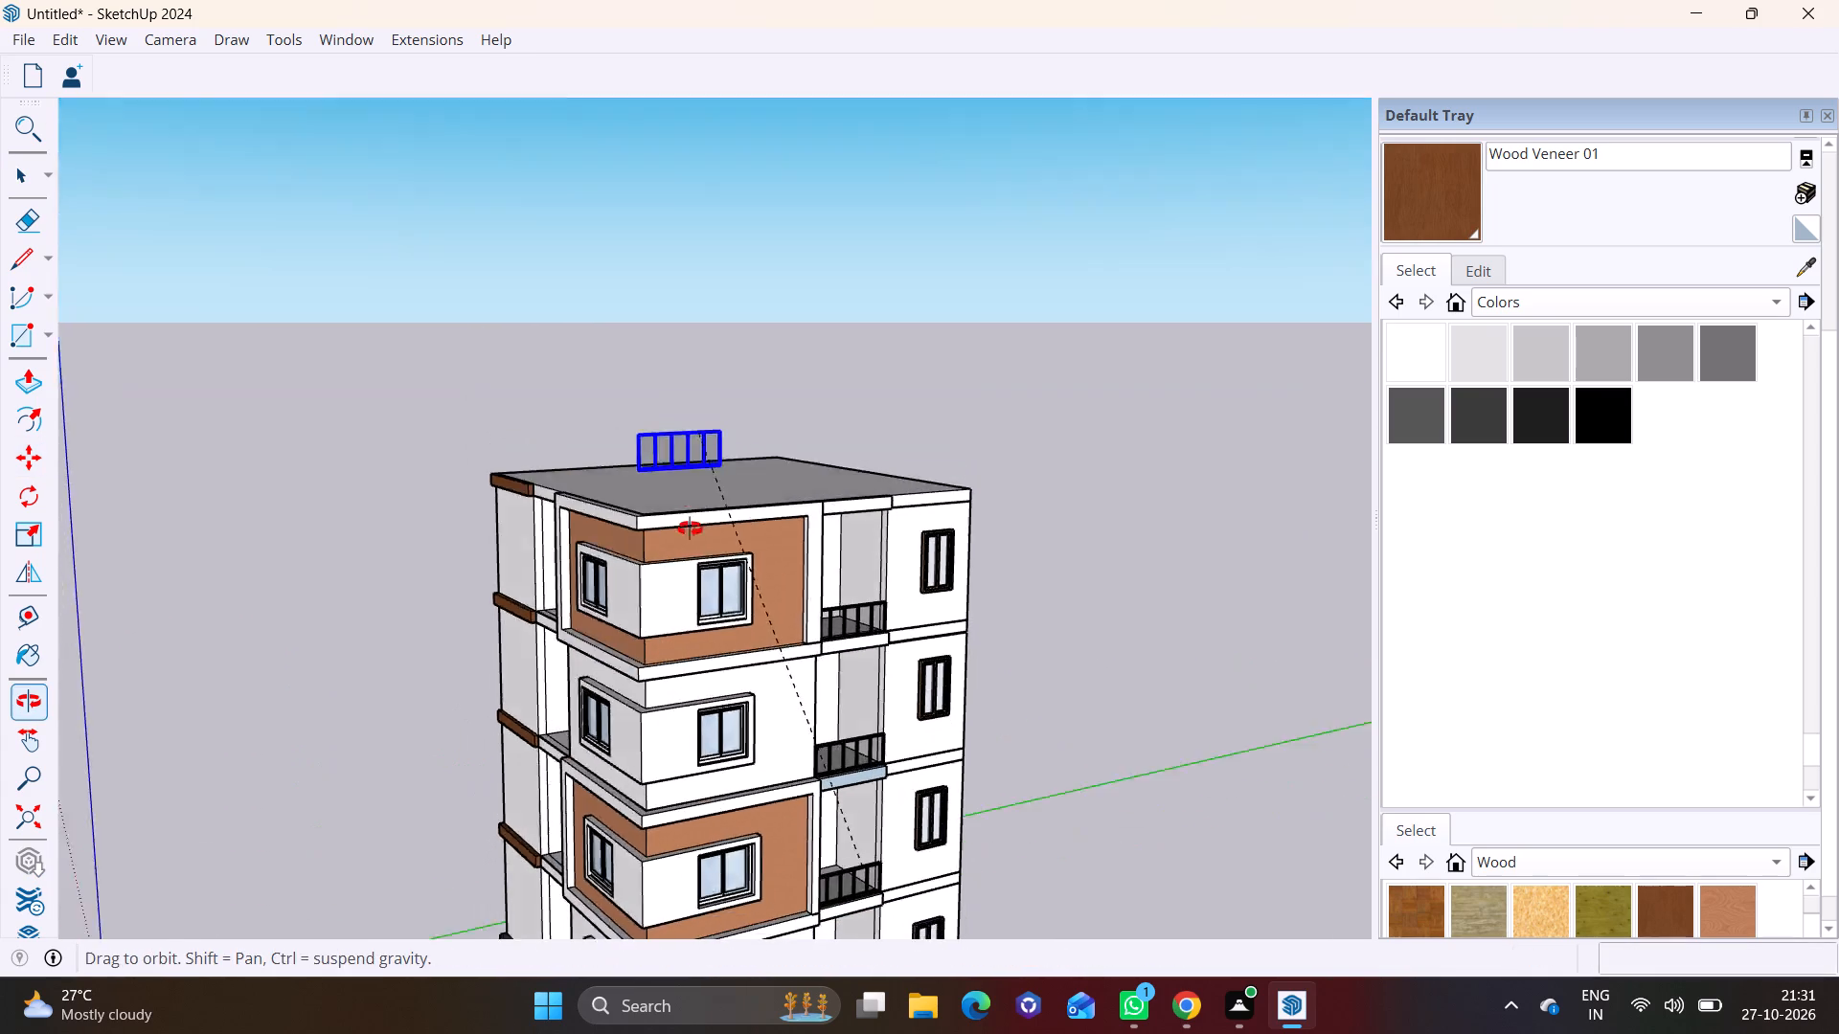
pyautogui.moveTo(690, 528); pyautogui.dragTo(690, 624, button='middle')
pyautogui.scroll(4, 683, 504)
pyautogui.moveTo(705, 531); pyautogui.dragTo(686, 439, button='middle')
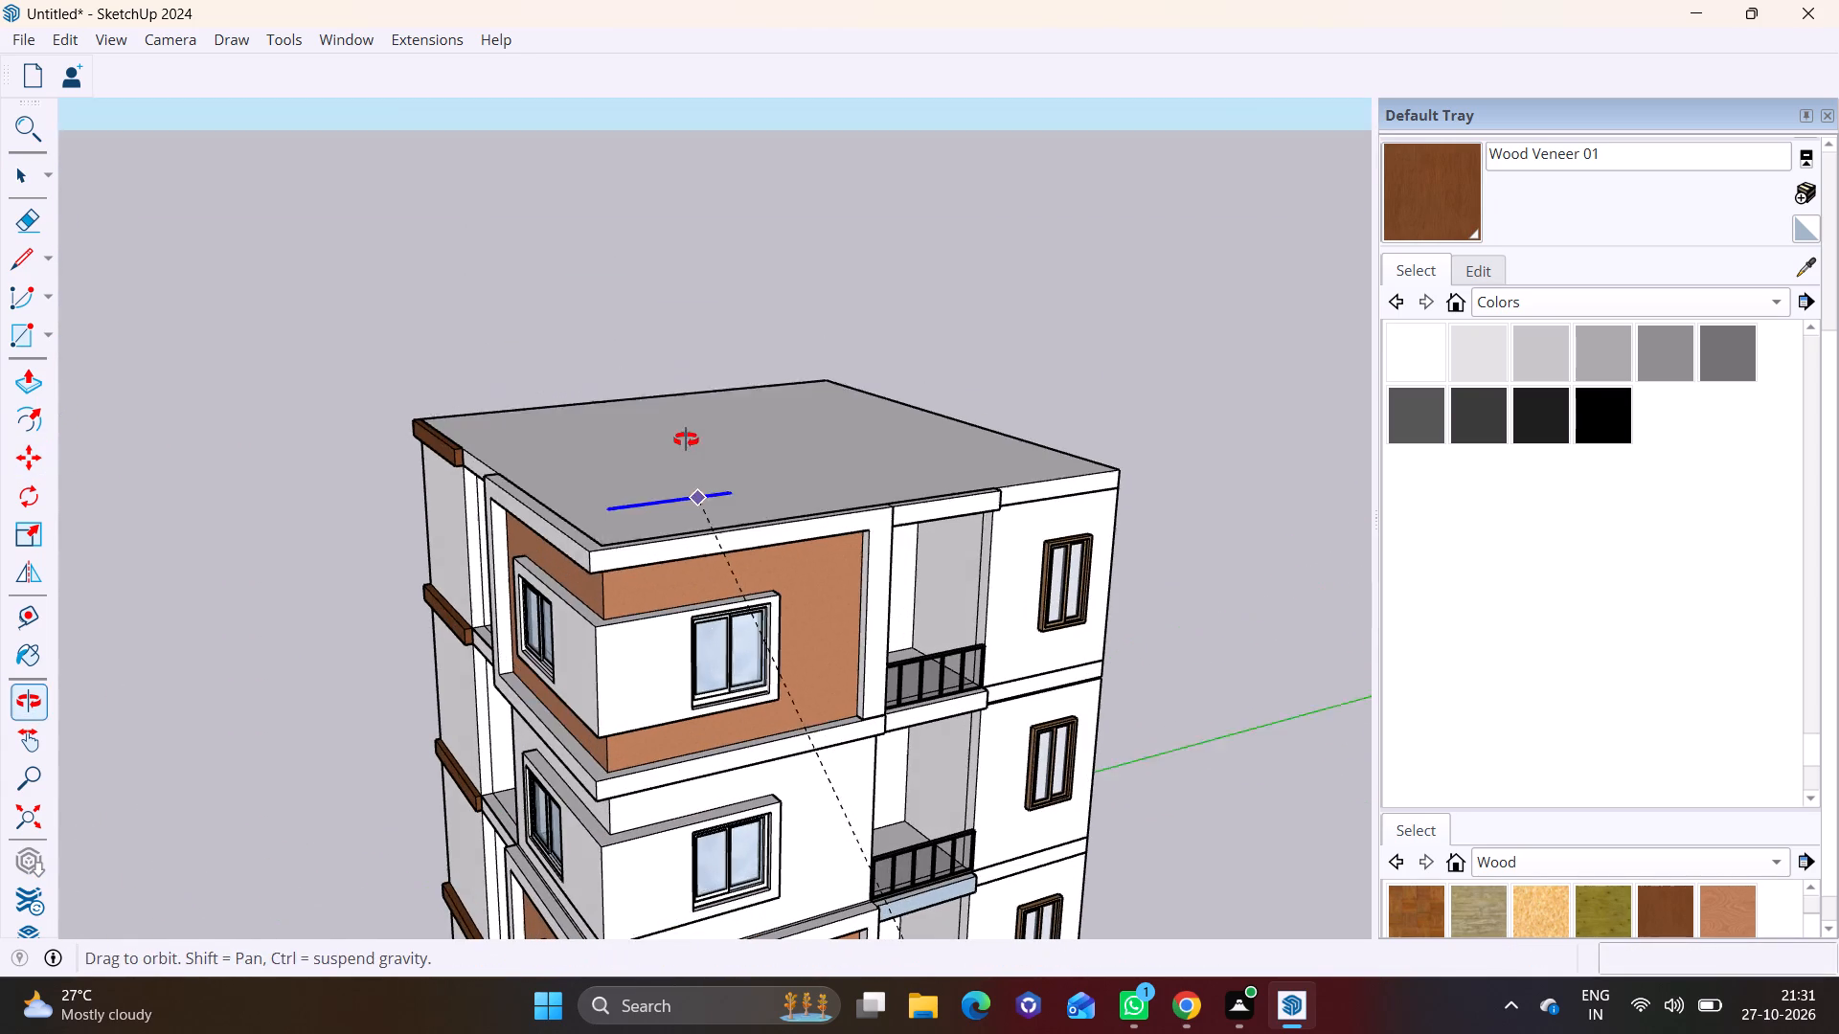
pyautogui.moveTo(686, 439); pyautogui.dragTo(683, 434, button='middle')
pyautogui.scroll(-6, 691, 509)
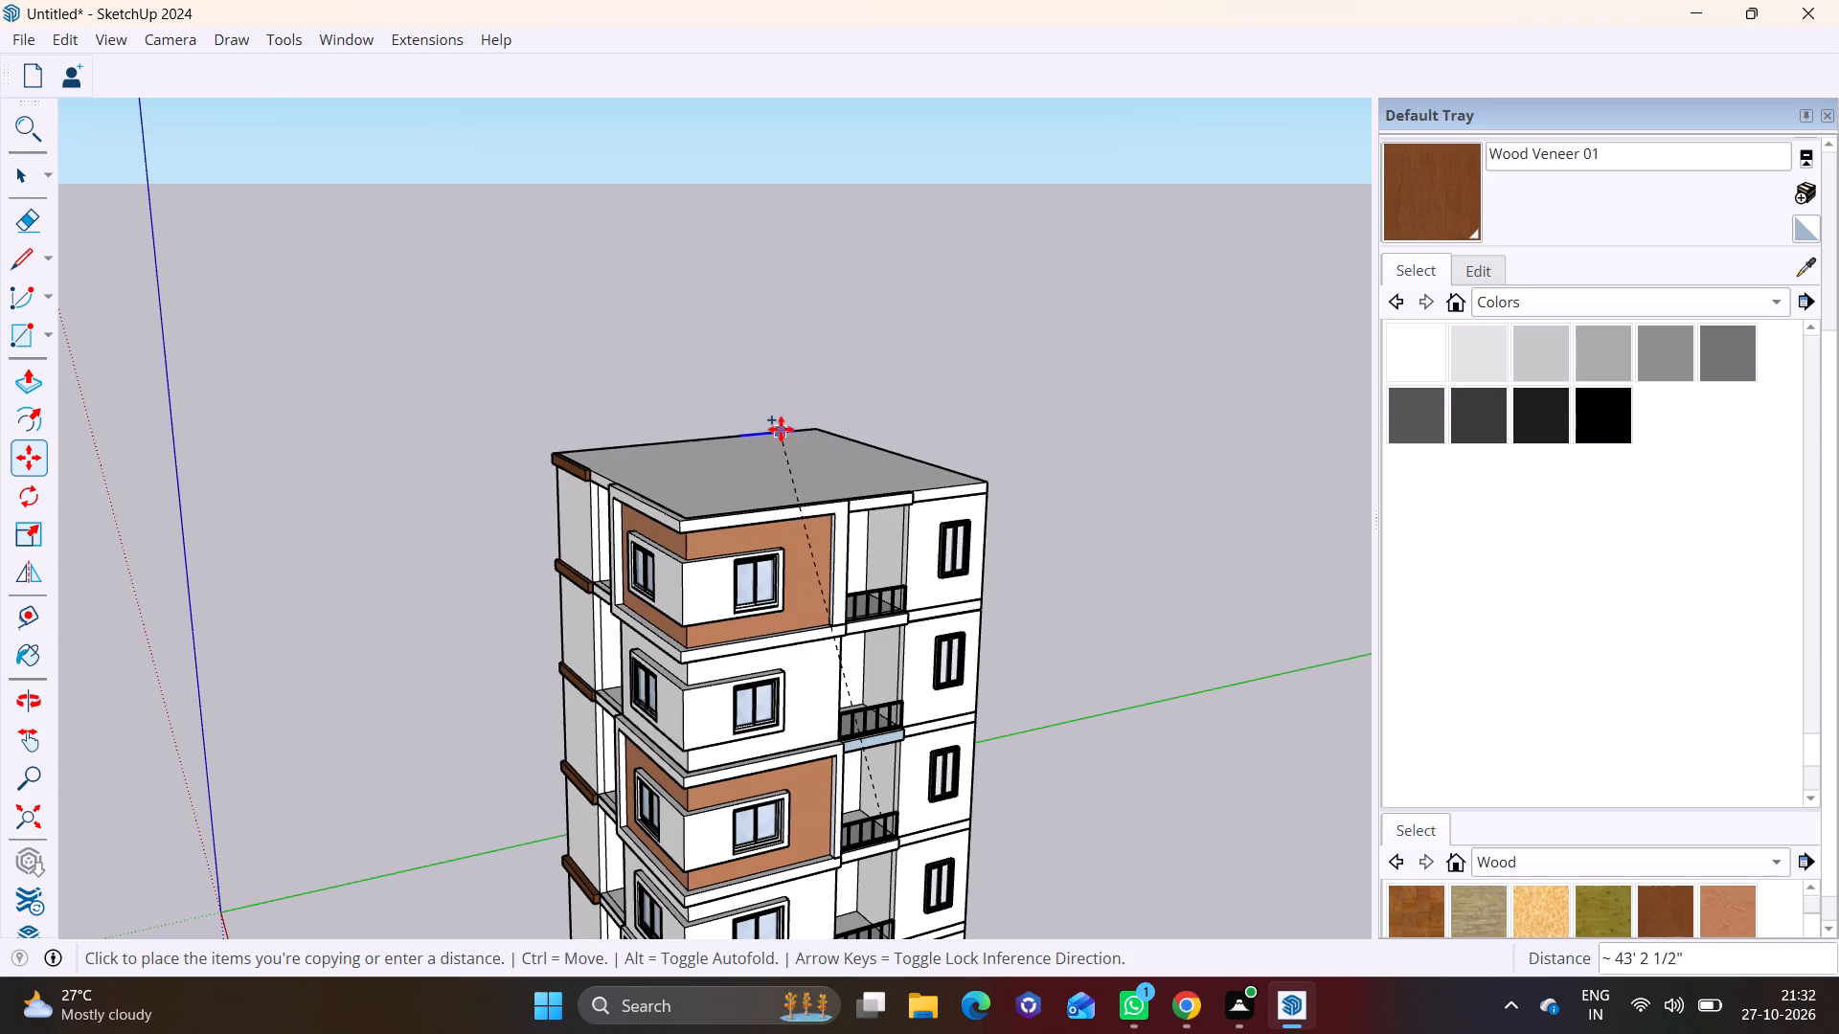
pyautogui.scroll(8, 756, 451)
pyautogui.moveTo(638, 550); pyautogui.dragTo(795, 661, button='middle')
pyautogui.keyDown('shift'); pyautogui.scroll(1, 748, 653); pyautogui.keyUp('shift')
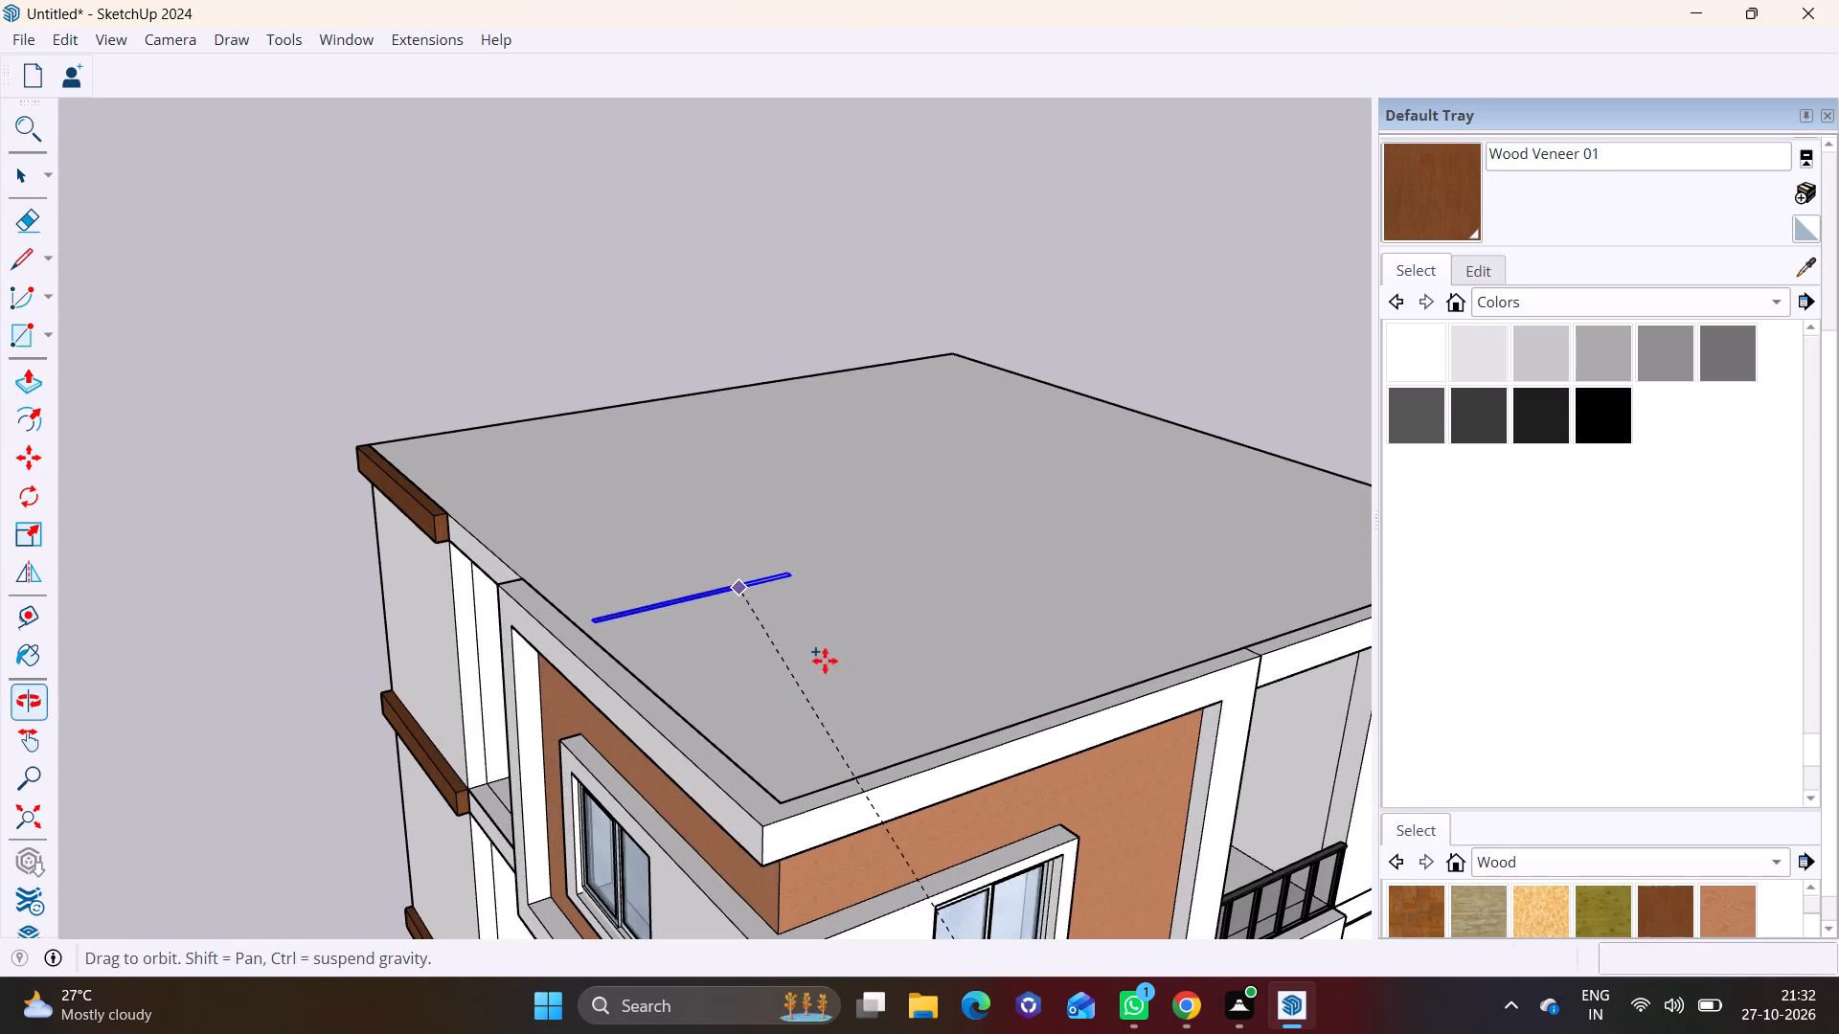
pyautogui.moveTo(867, 578); pyautogui.dragTo(868, 393, button='middle')
pyautogui.click(853, 361)
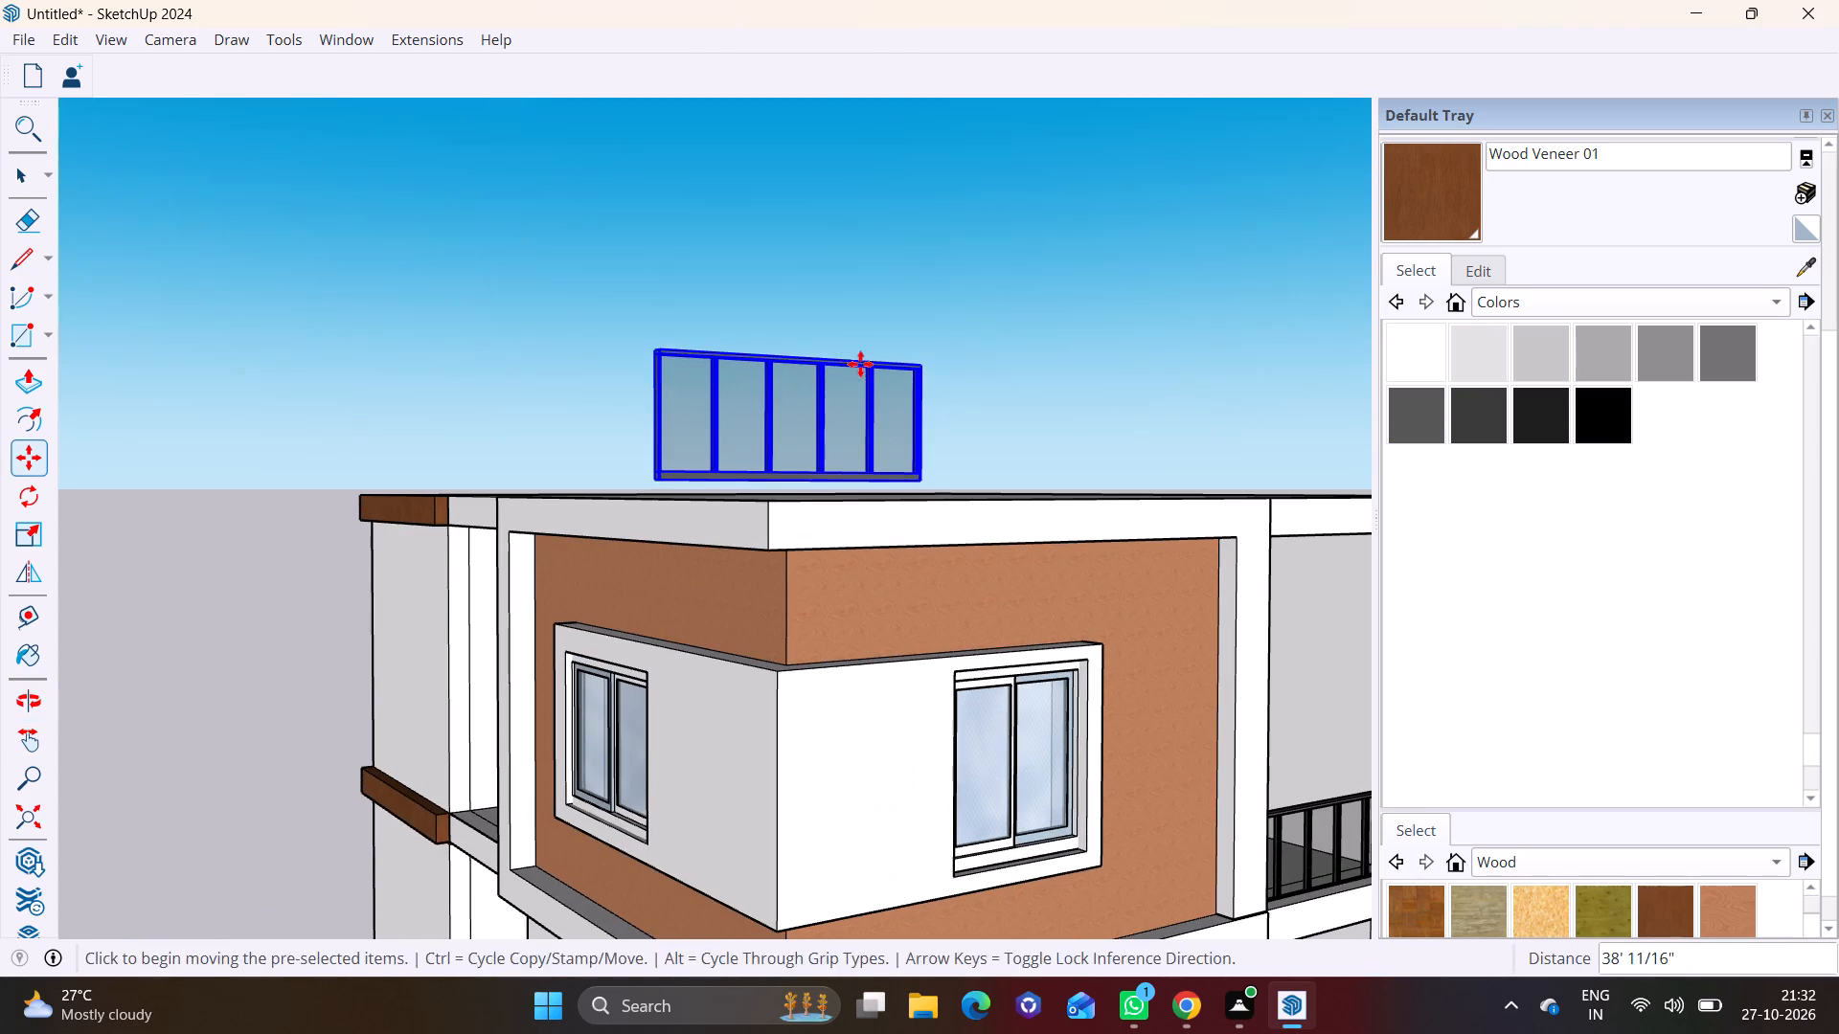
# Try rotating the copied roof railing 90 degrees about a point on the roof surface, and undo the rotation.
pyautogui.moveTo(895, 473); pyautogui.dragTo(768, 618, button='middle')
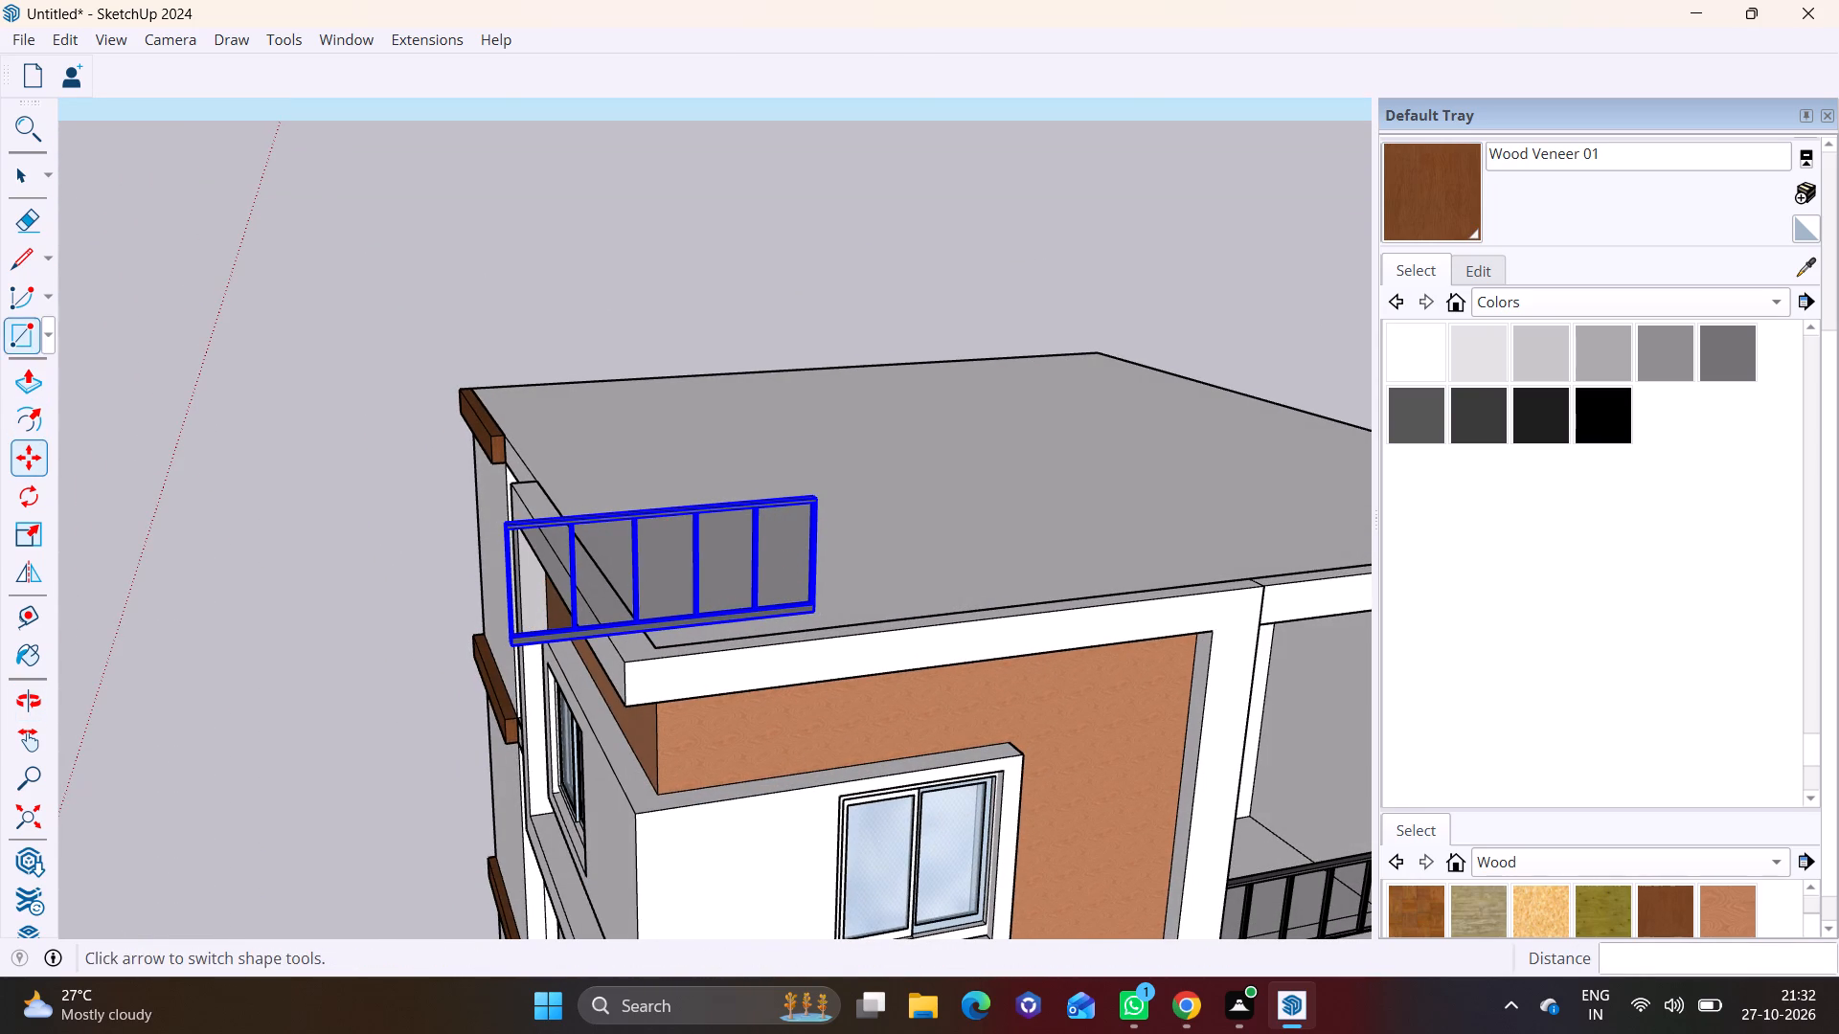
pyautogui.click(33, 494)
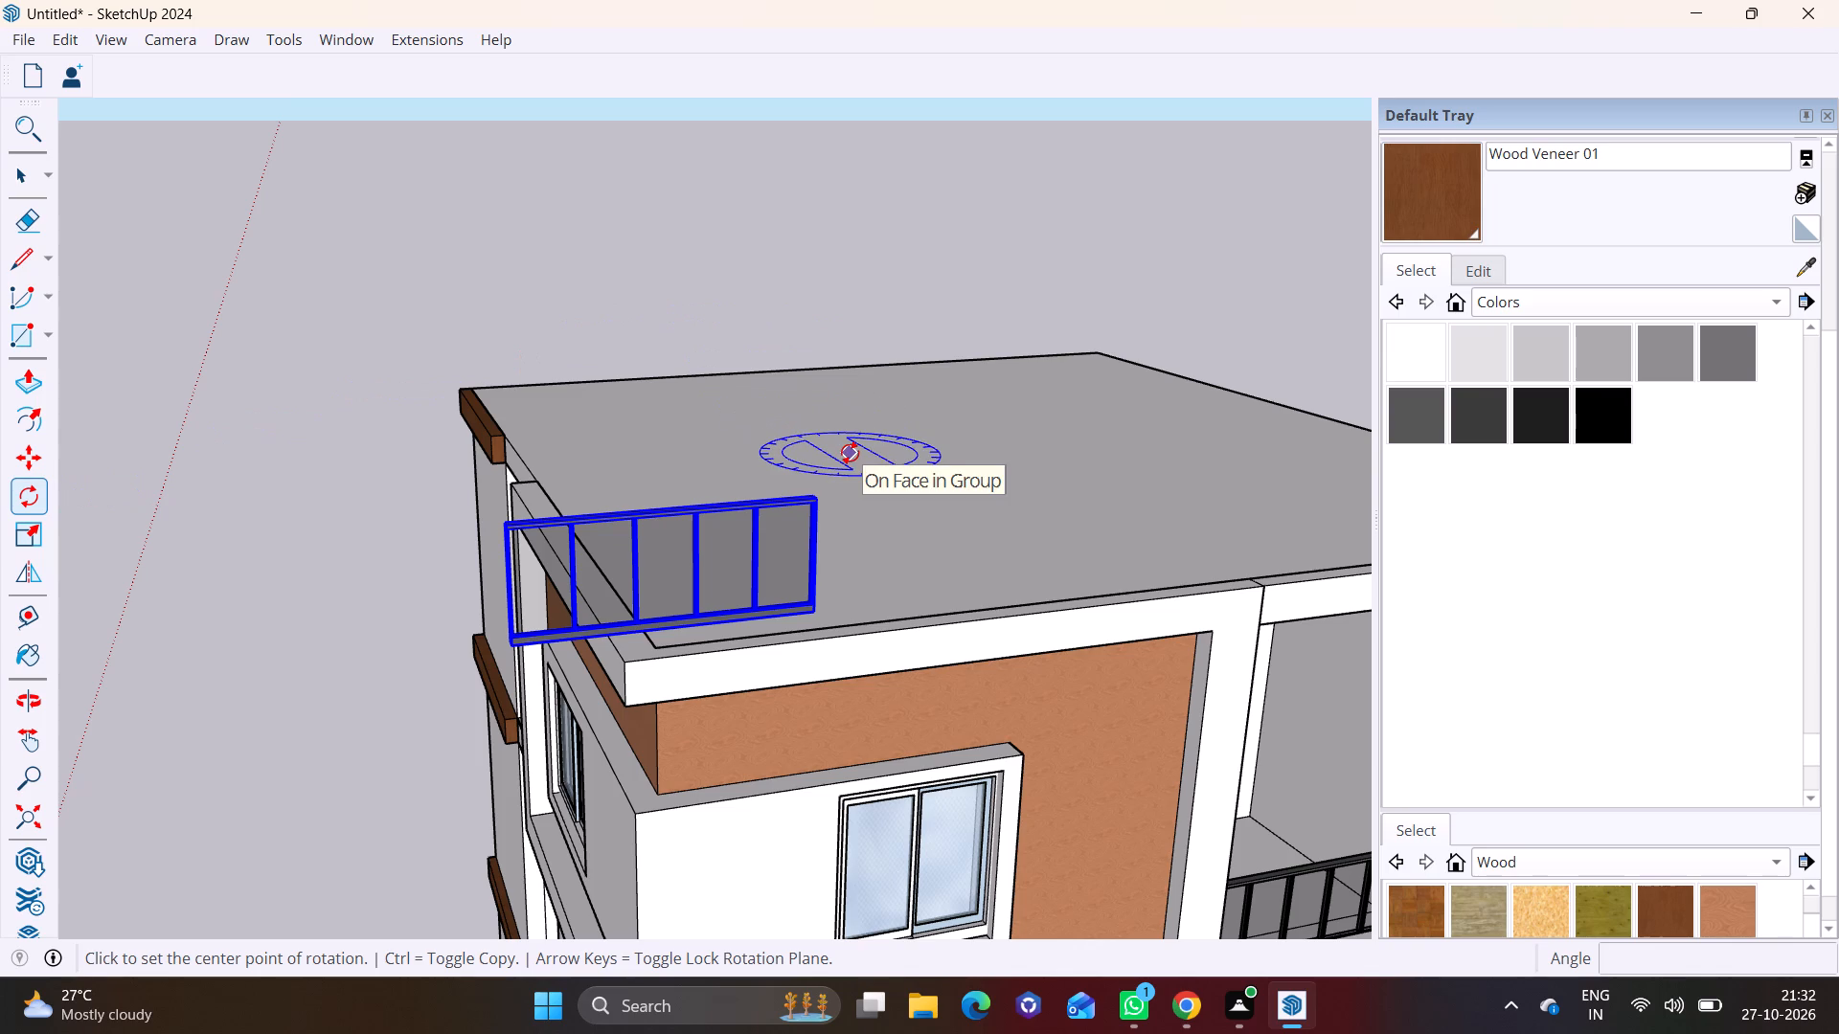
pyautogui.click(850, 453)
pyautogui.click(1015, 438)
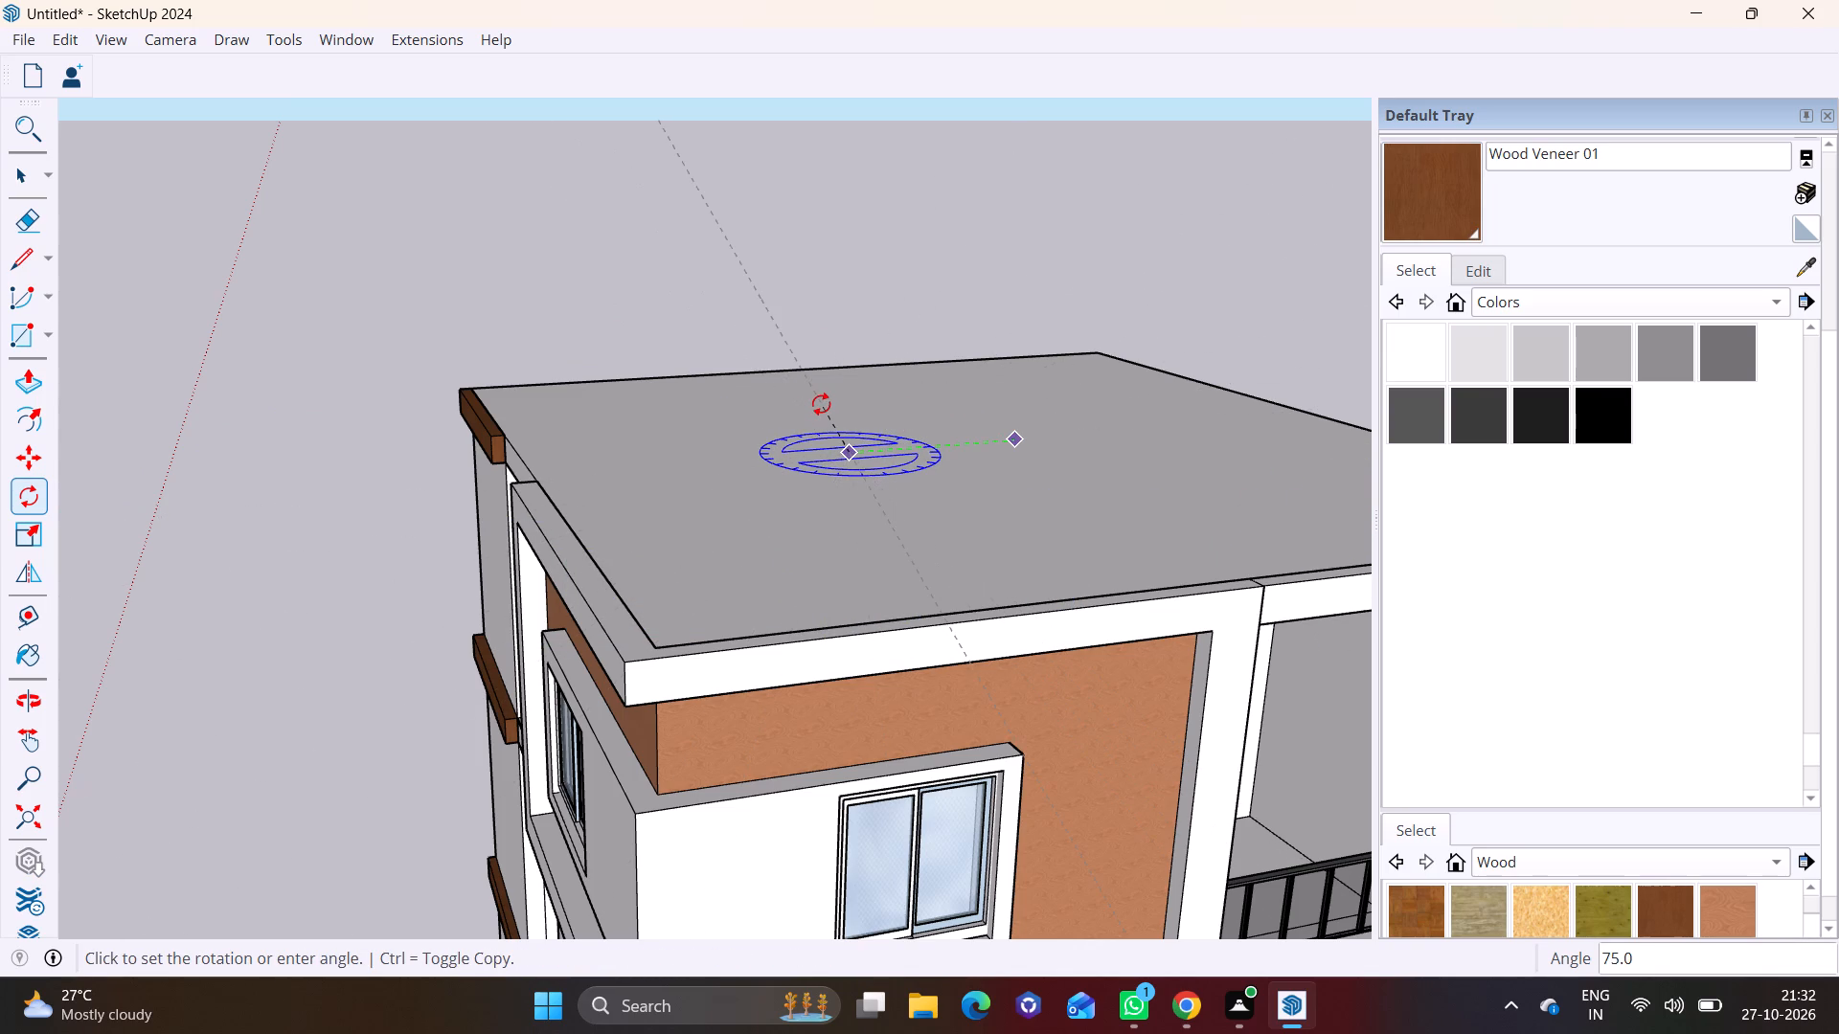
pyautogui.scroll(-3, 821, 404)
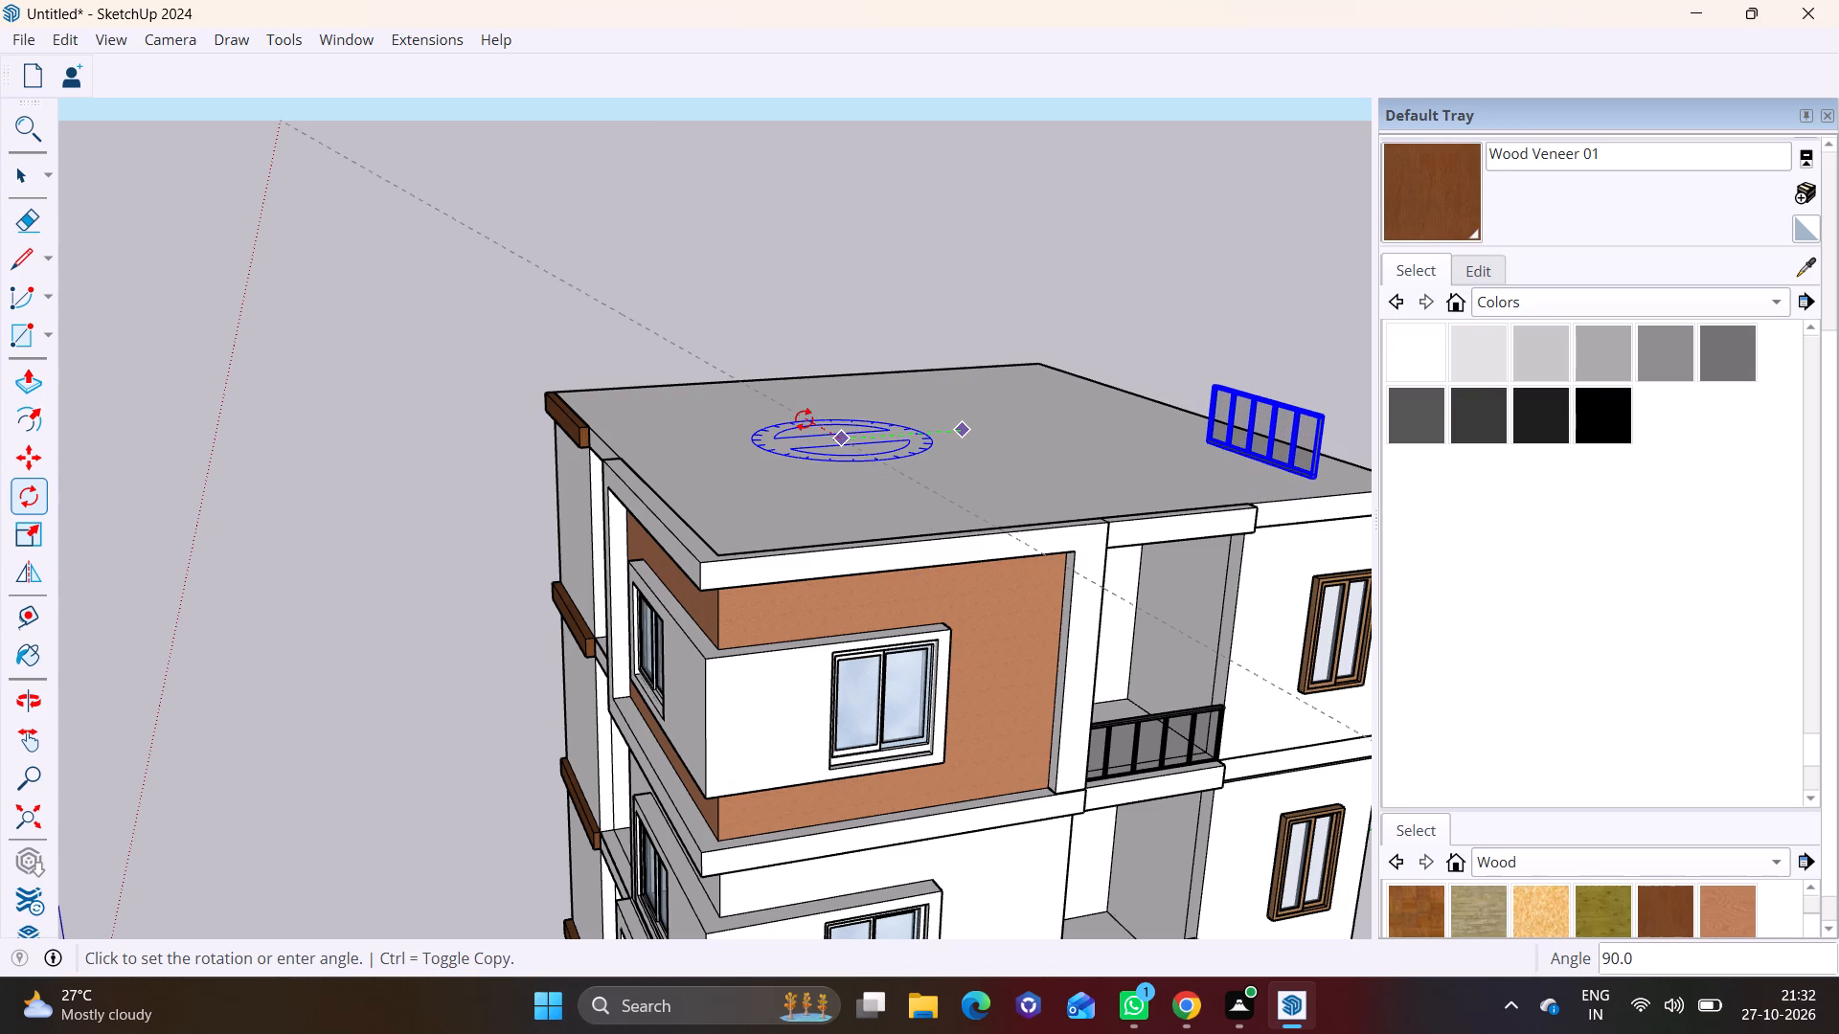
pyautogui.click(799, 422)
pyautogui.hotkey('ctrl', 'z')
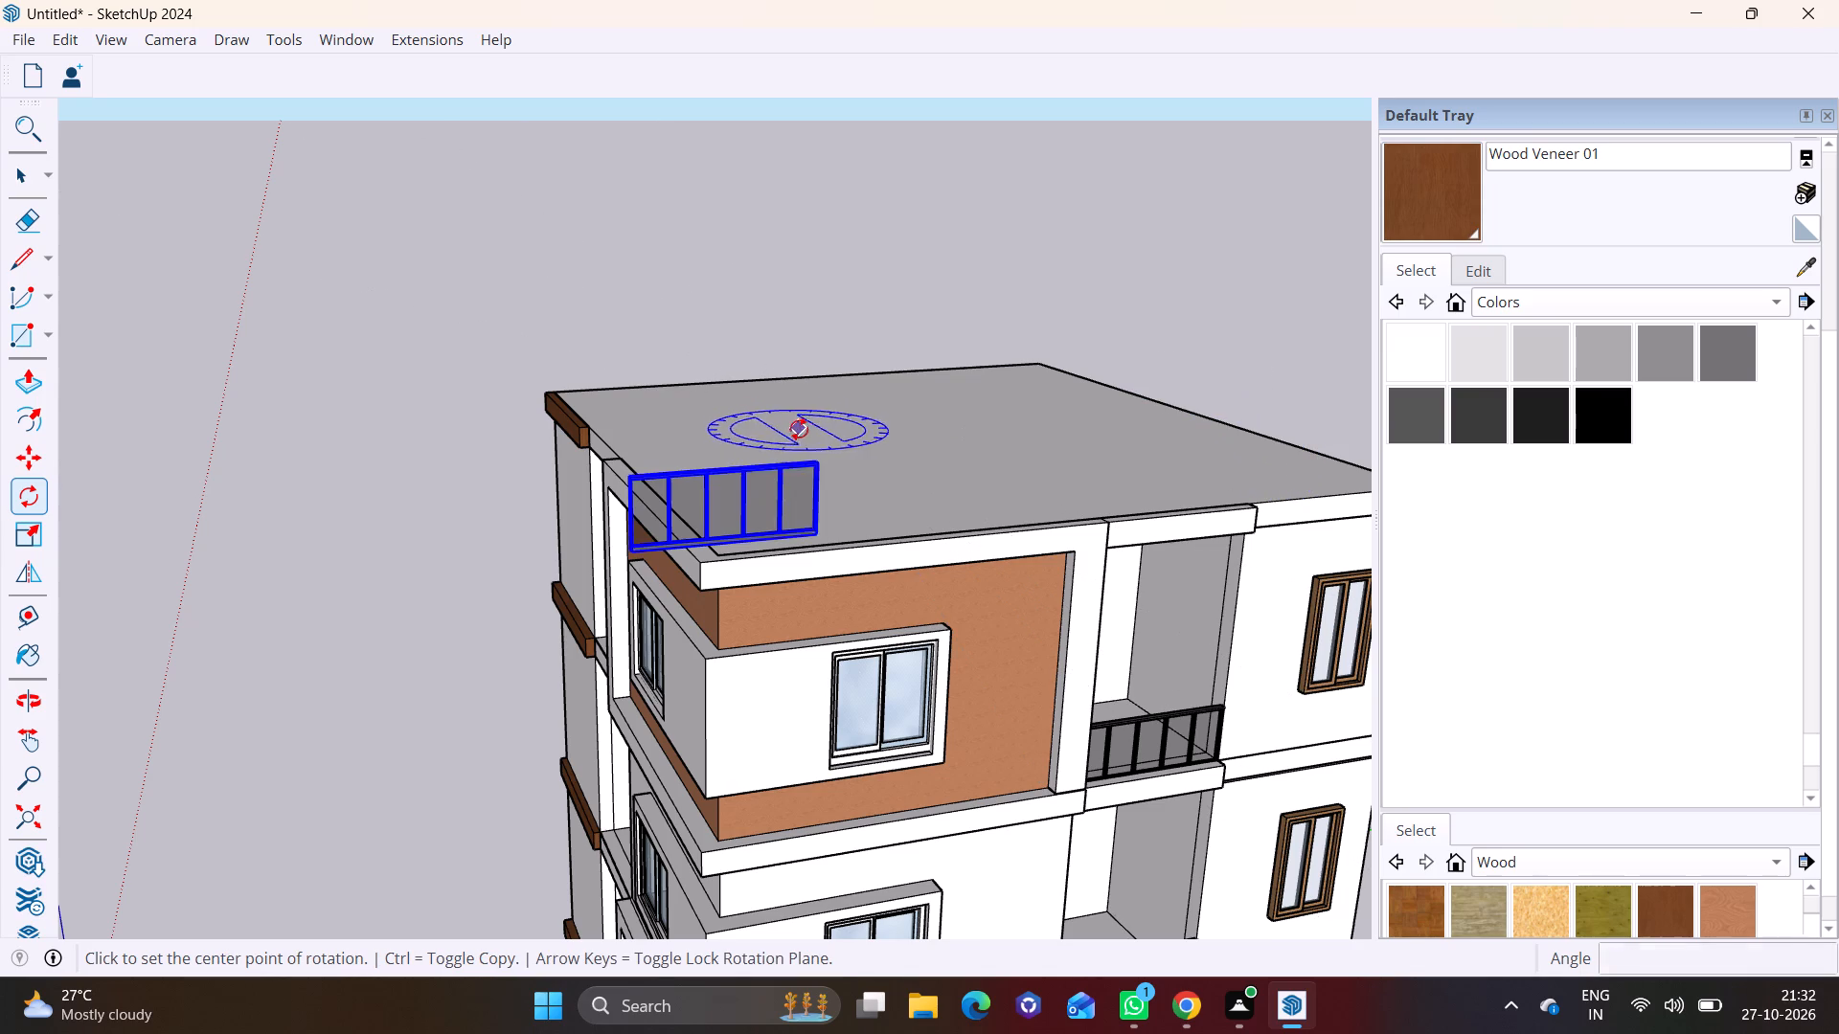
# Rotate the copied roof railing 90 degrees horizontally about a point on the roof surface.
pyautogui.click(849, 439)
pyautogui.click(937, 432)
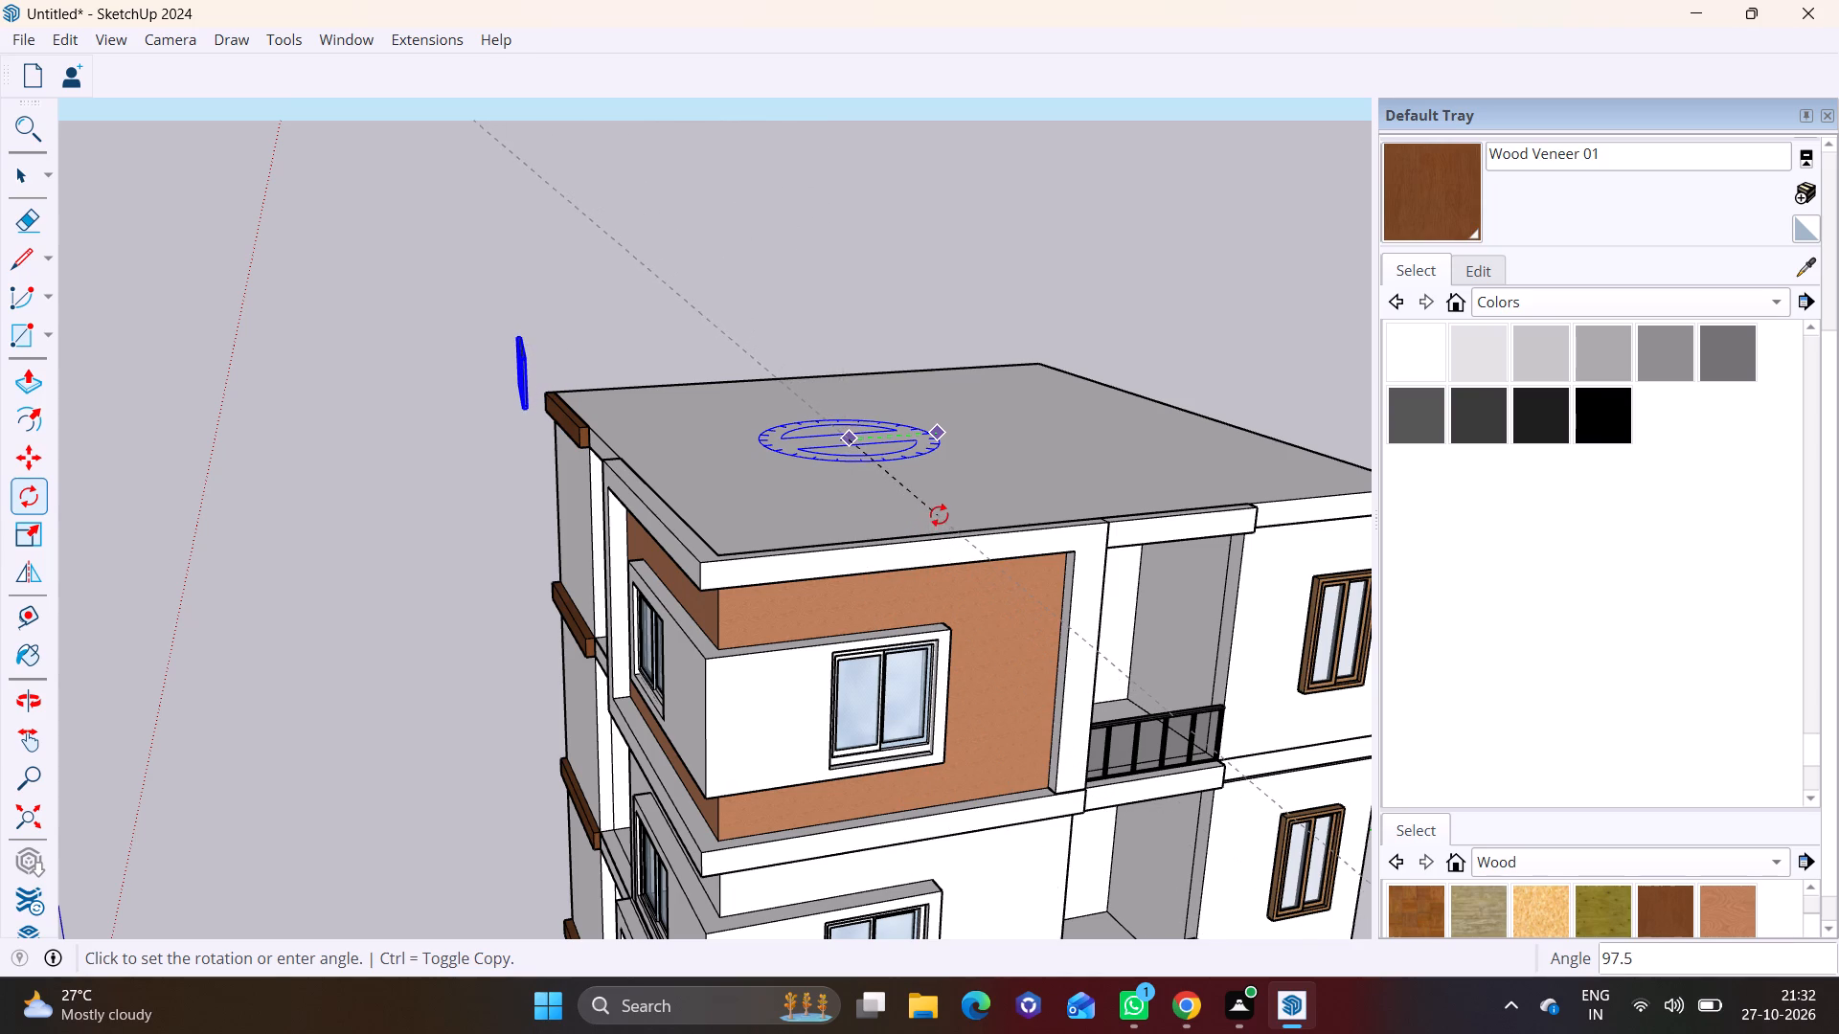
pyautogui.click(962, 499)
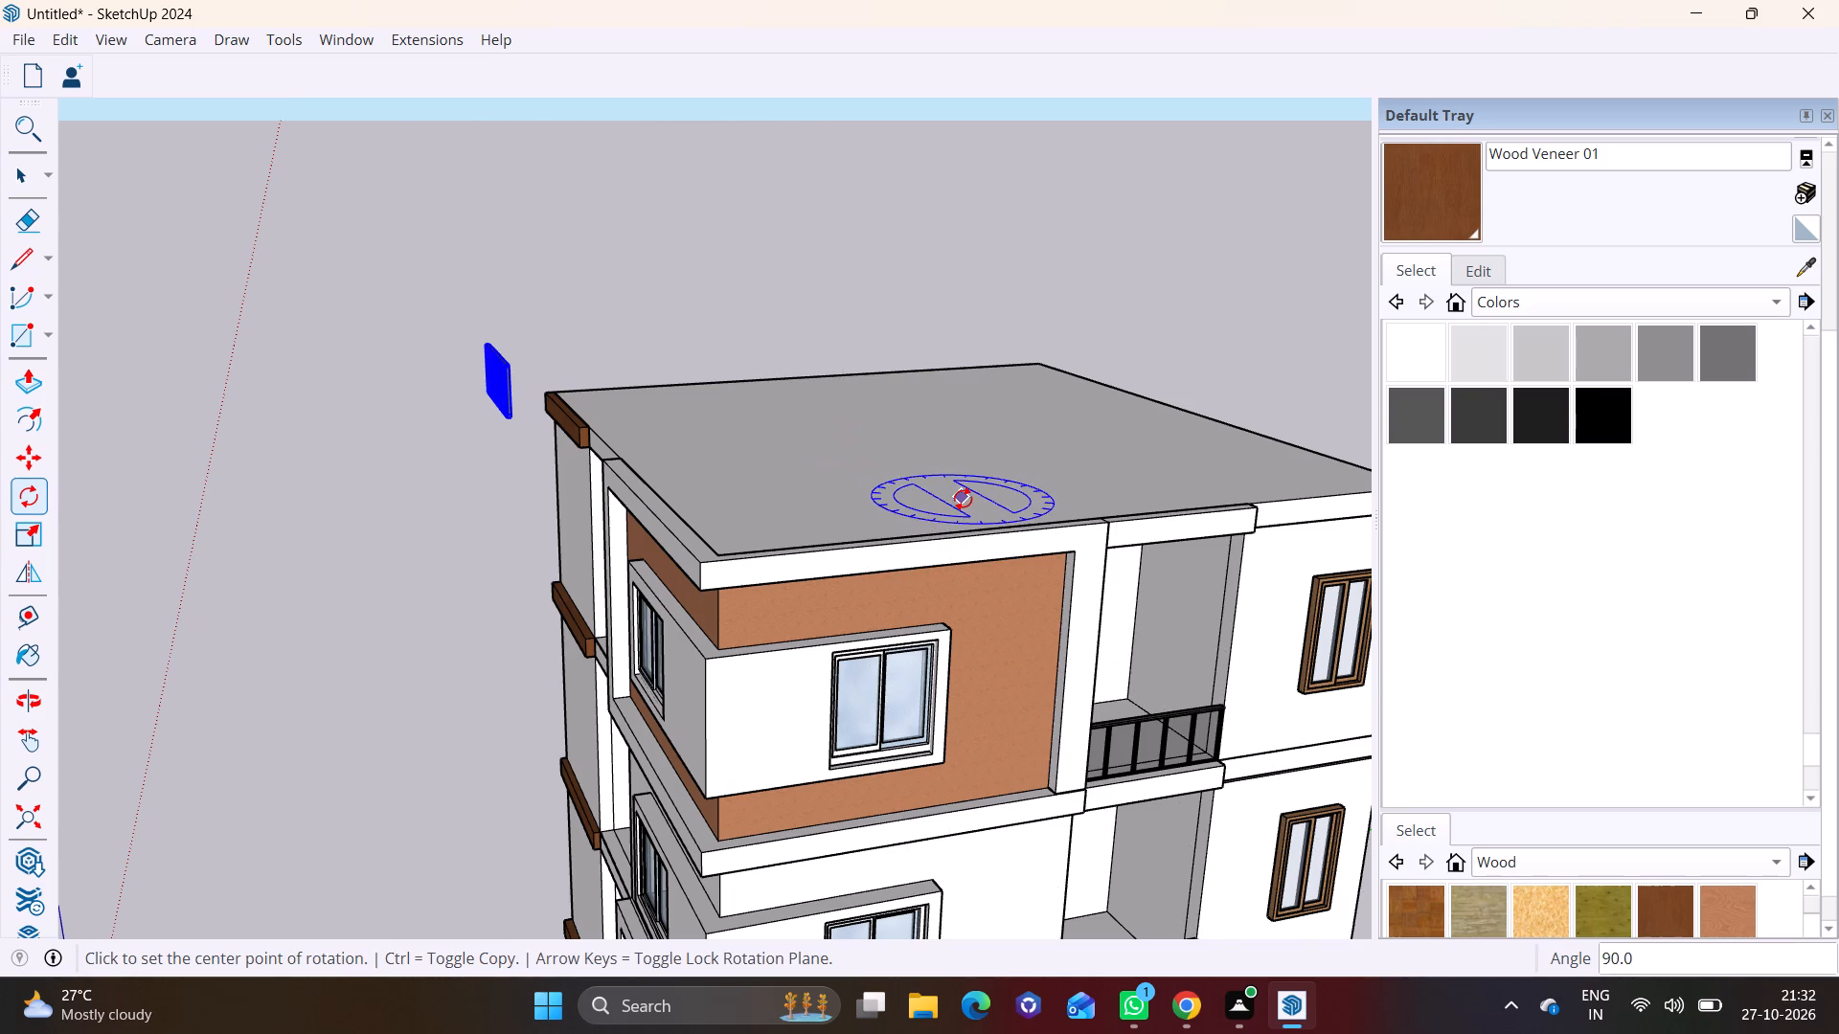
# Move the rotated railing by its top end corner back toward the building's side wall along the roof edge.
pyautogui.hscroll(3, 623, 448)
pyautogui.press(',')
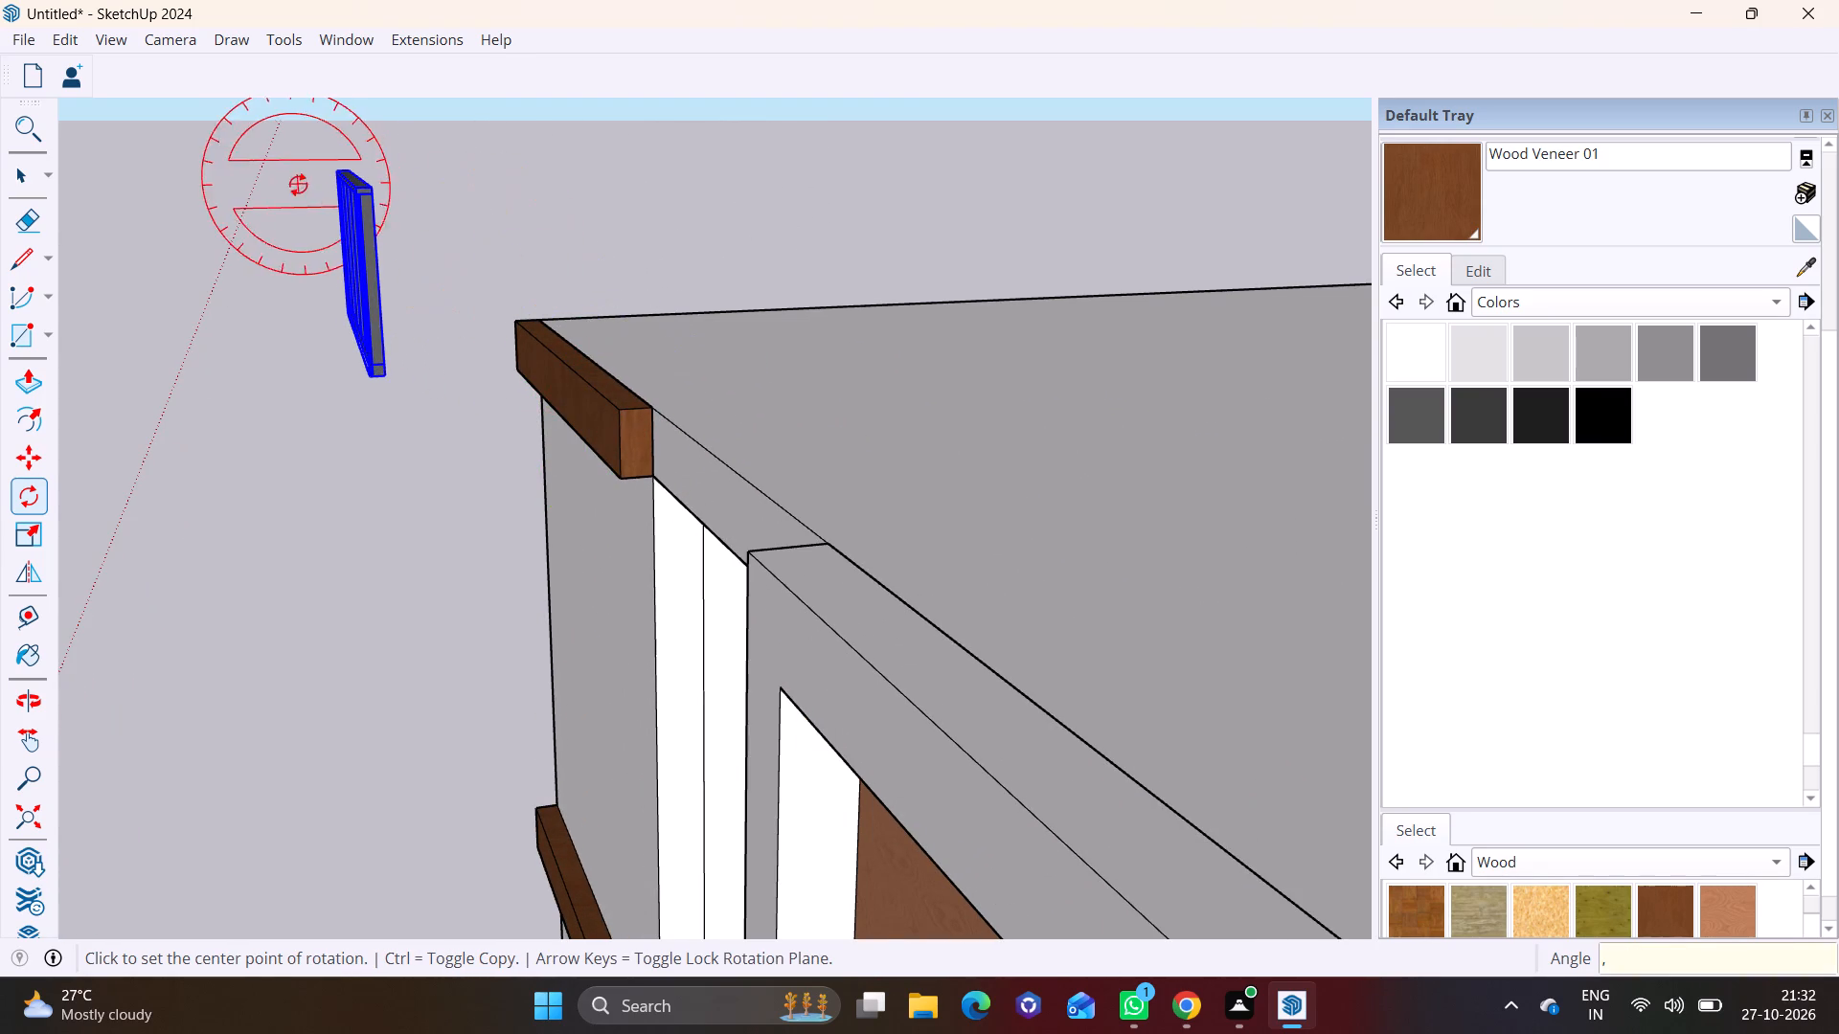
pyautogui.press('m')
pyautogui.click(363, 188)
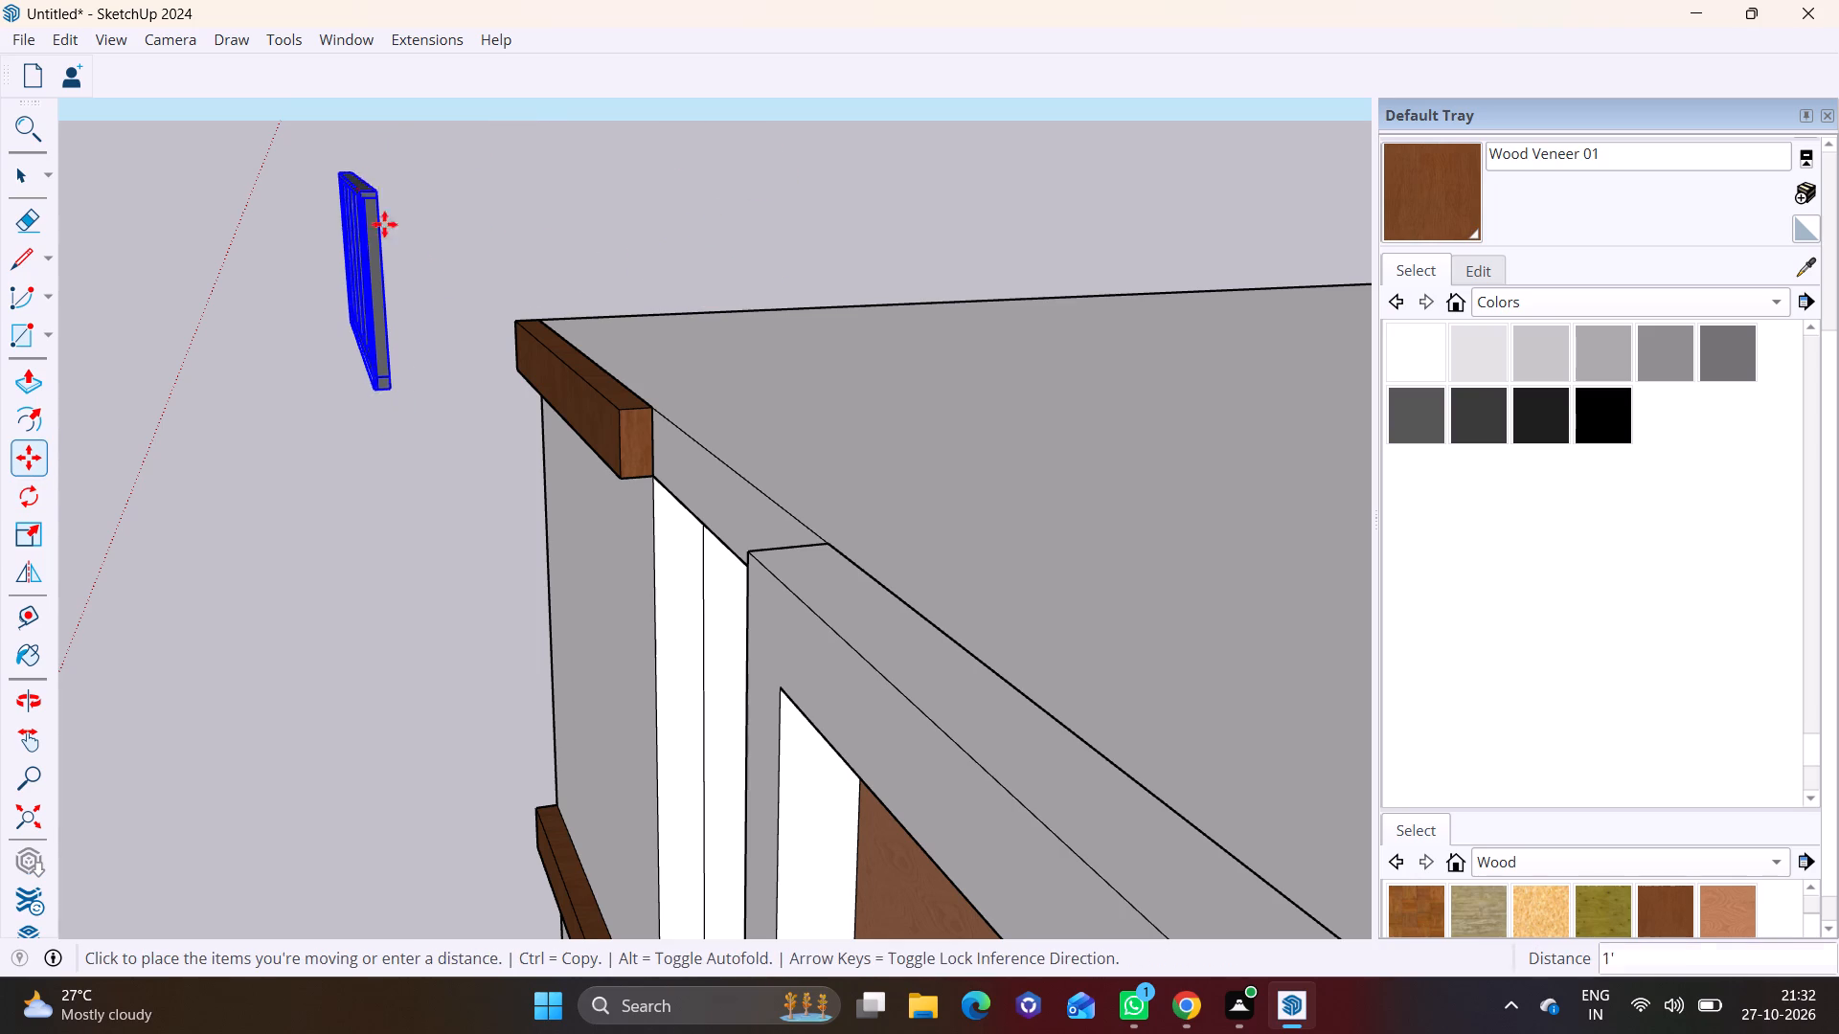
pyautogui.scroll(-20, 718, 611)
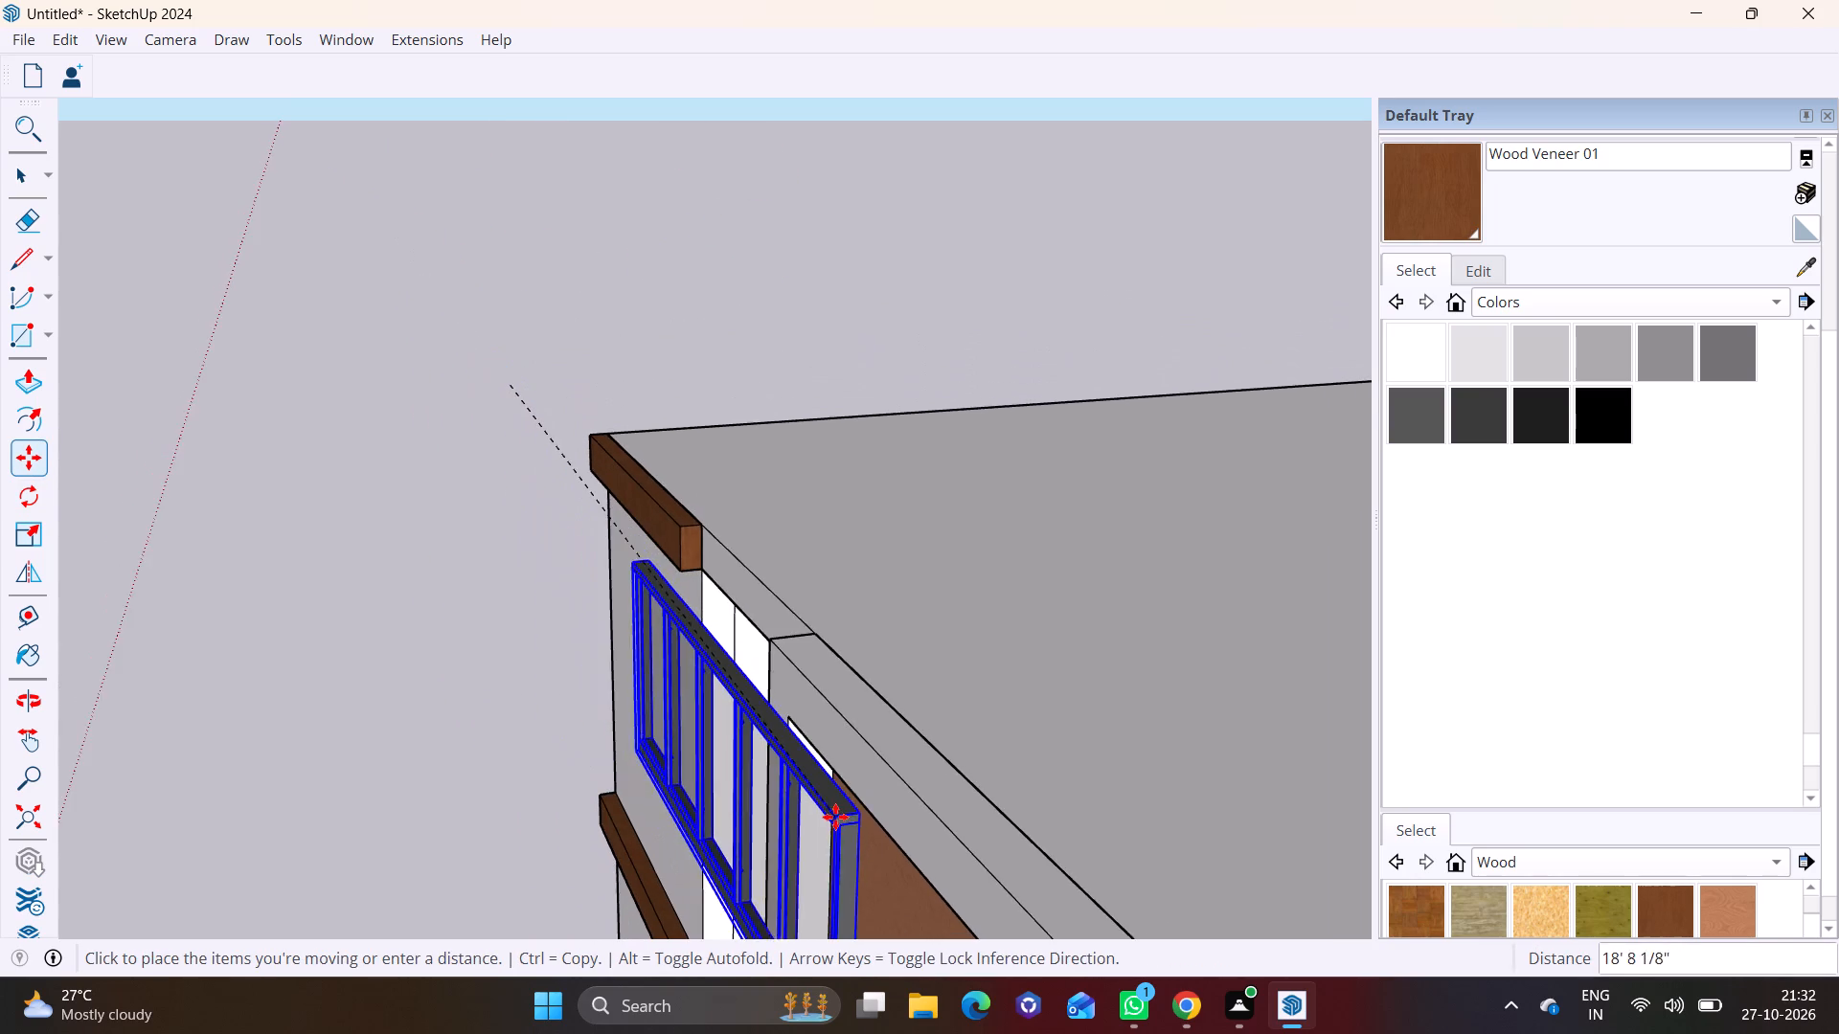
pyautogui.scroll(-3, 835, 817)
pyautogui.keyDown('shift'); pyautogui.moveTo(863, 839); pyautogui.dragTo(954, 459, button='middle'); pyautogui.keyUp('shift')
pyautogui.scroll(-3, 926, 548)
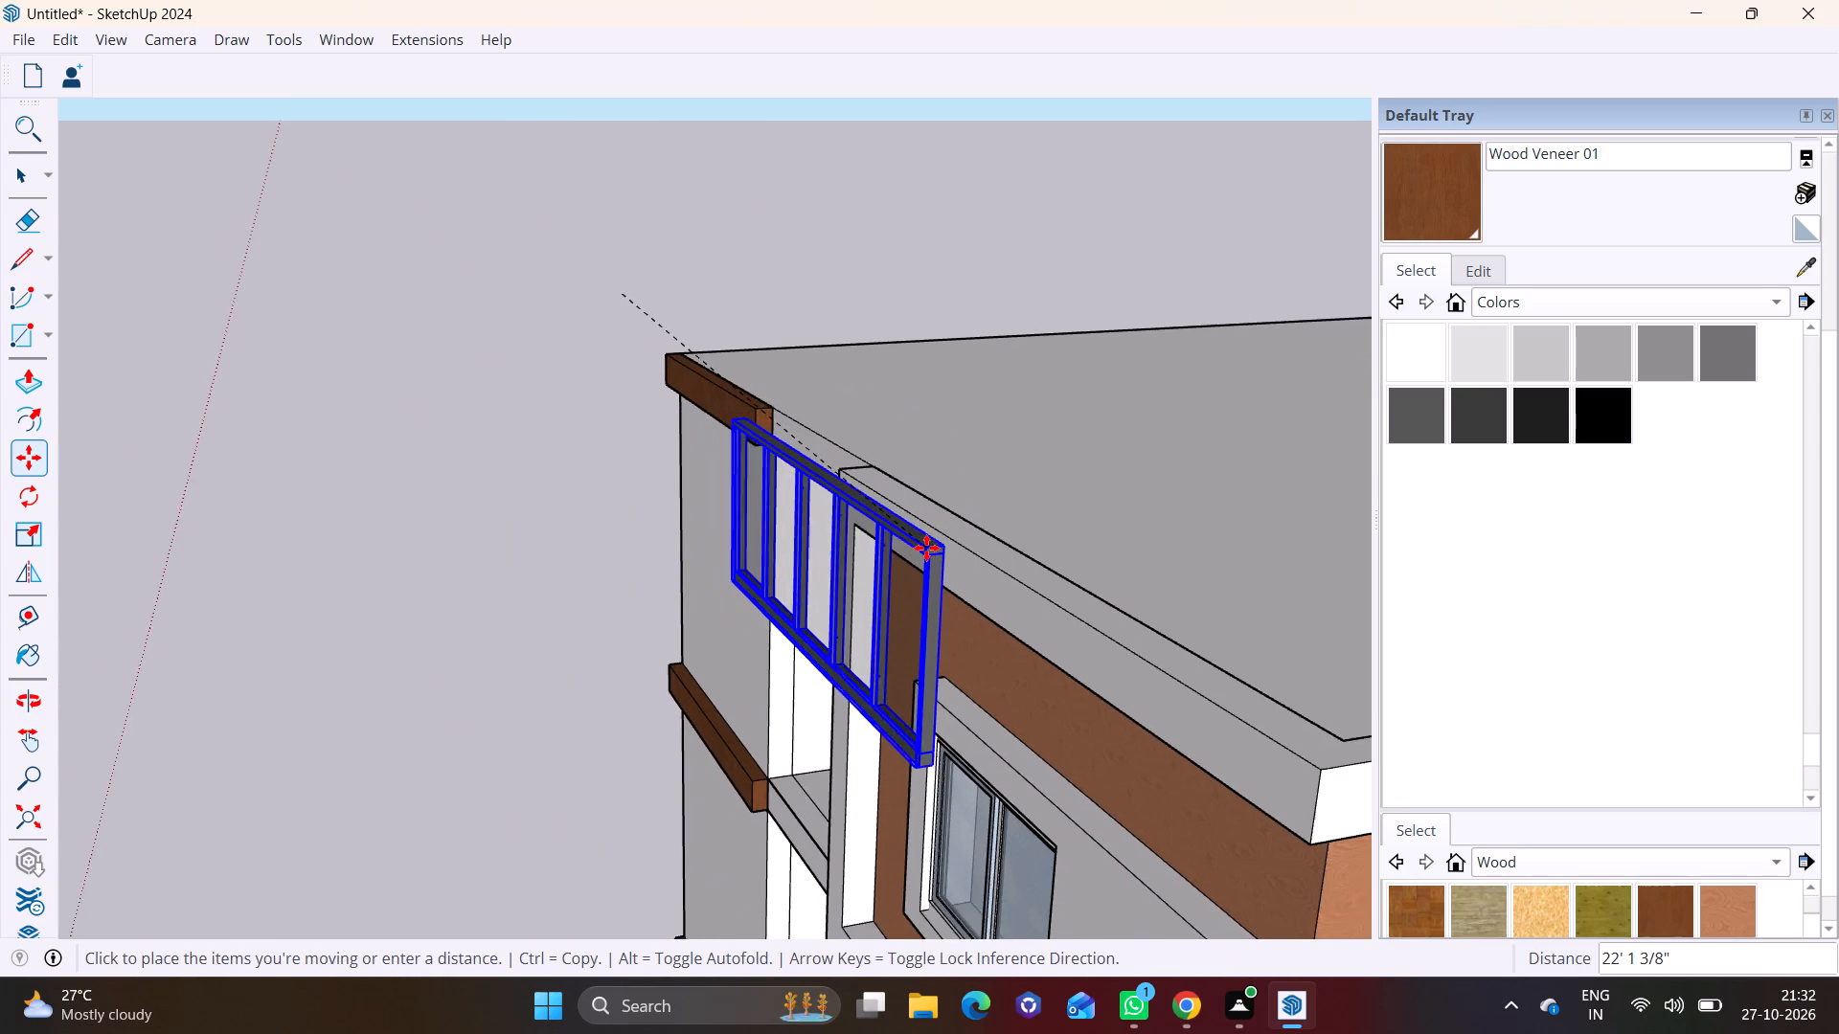
pyautogui.scroll(-2, 926, 548)
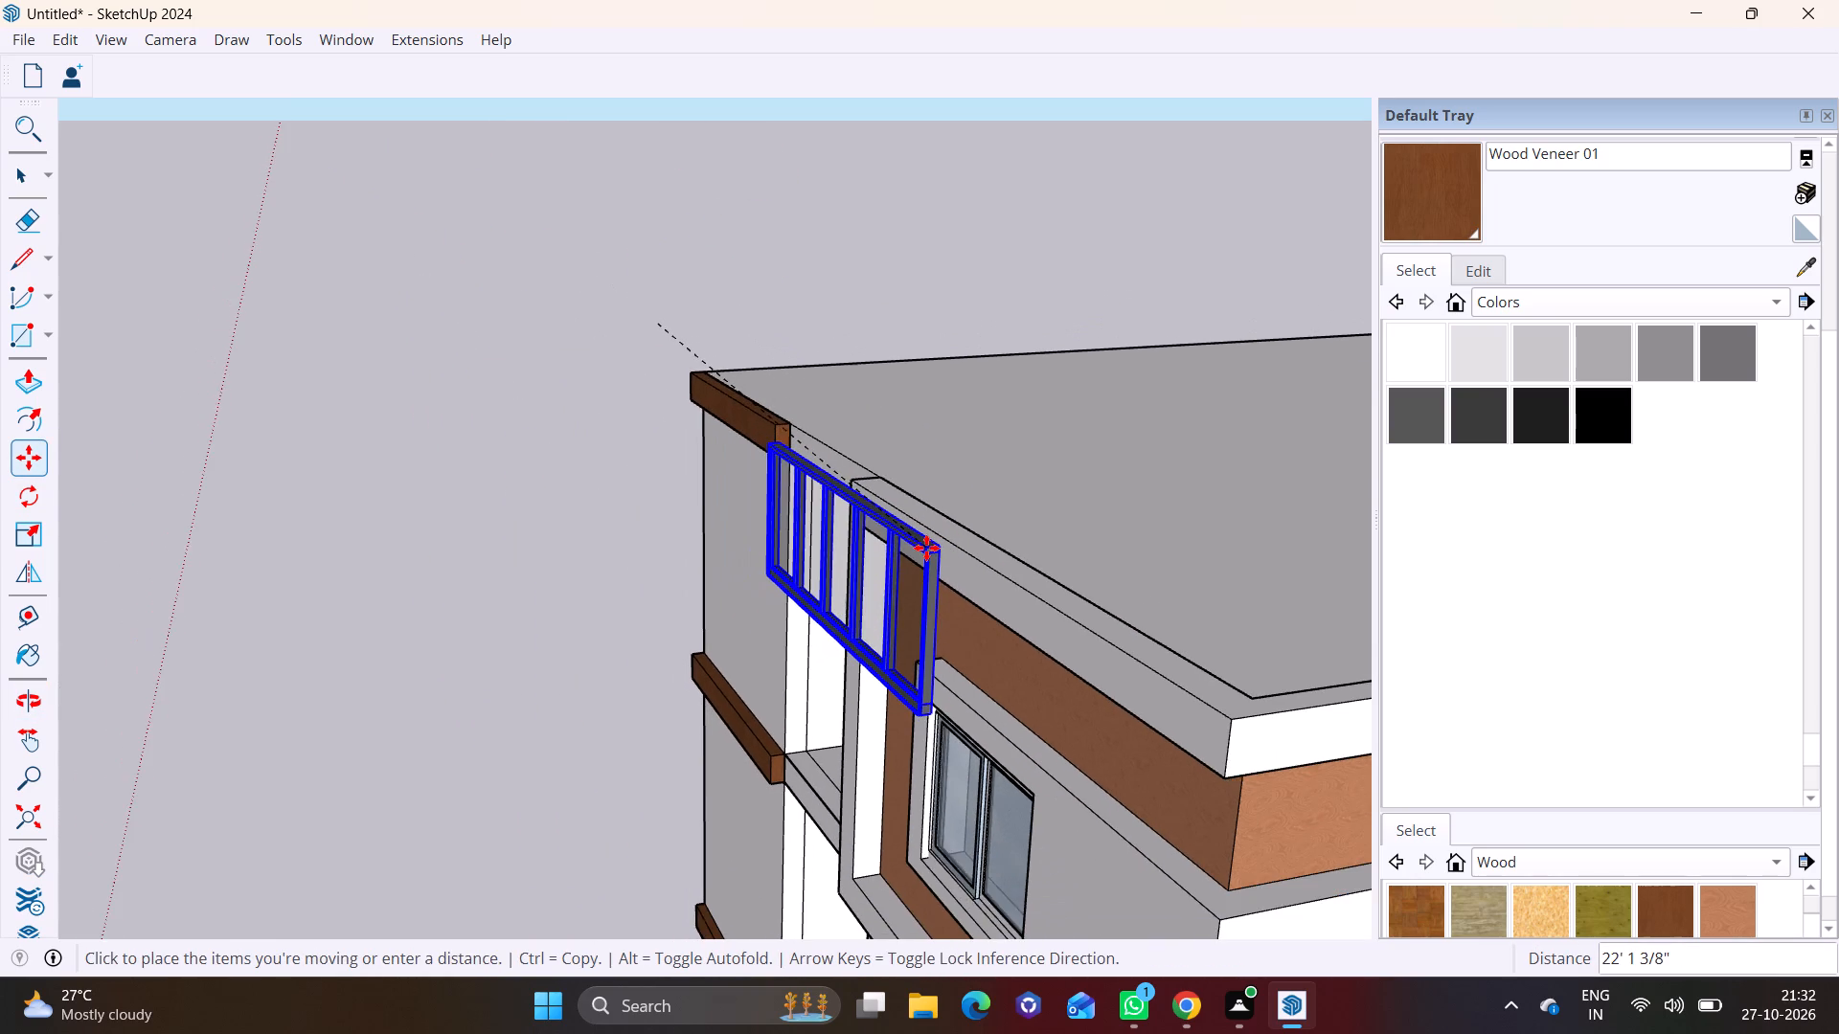
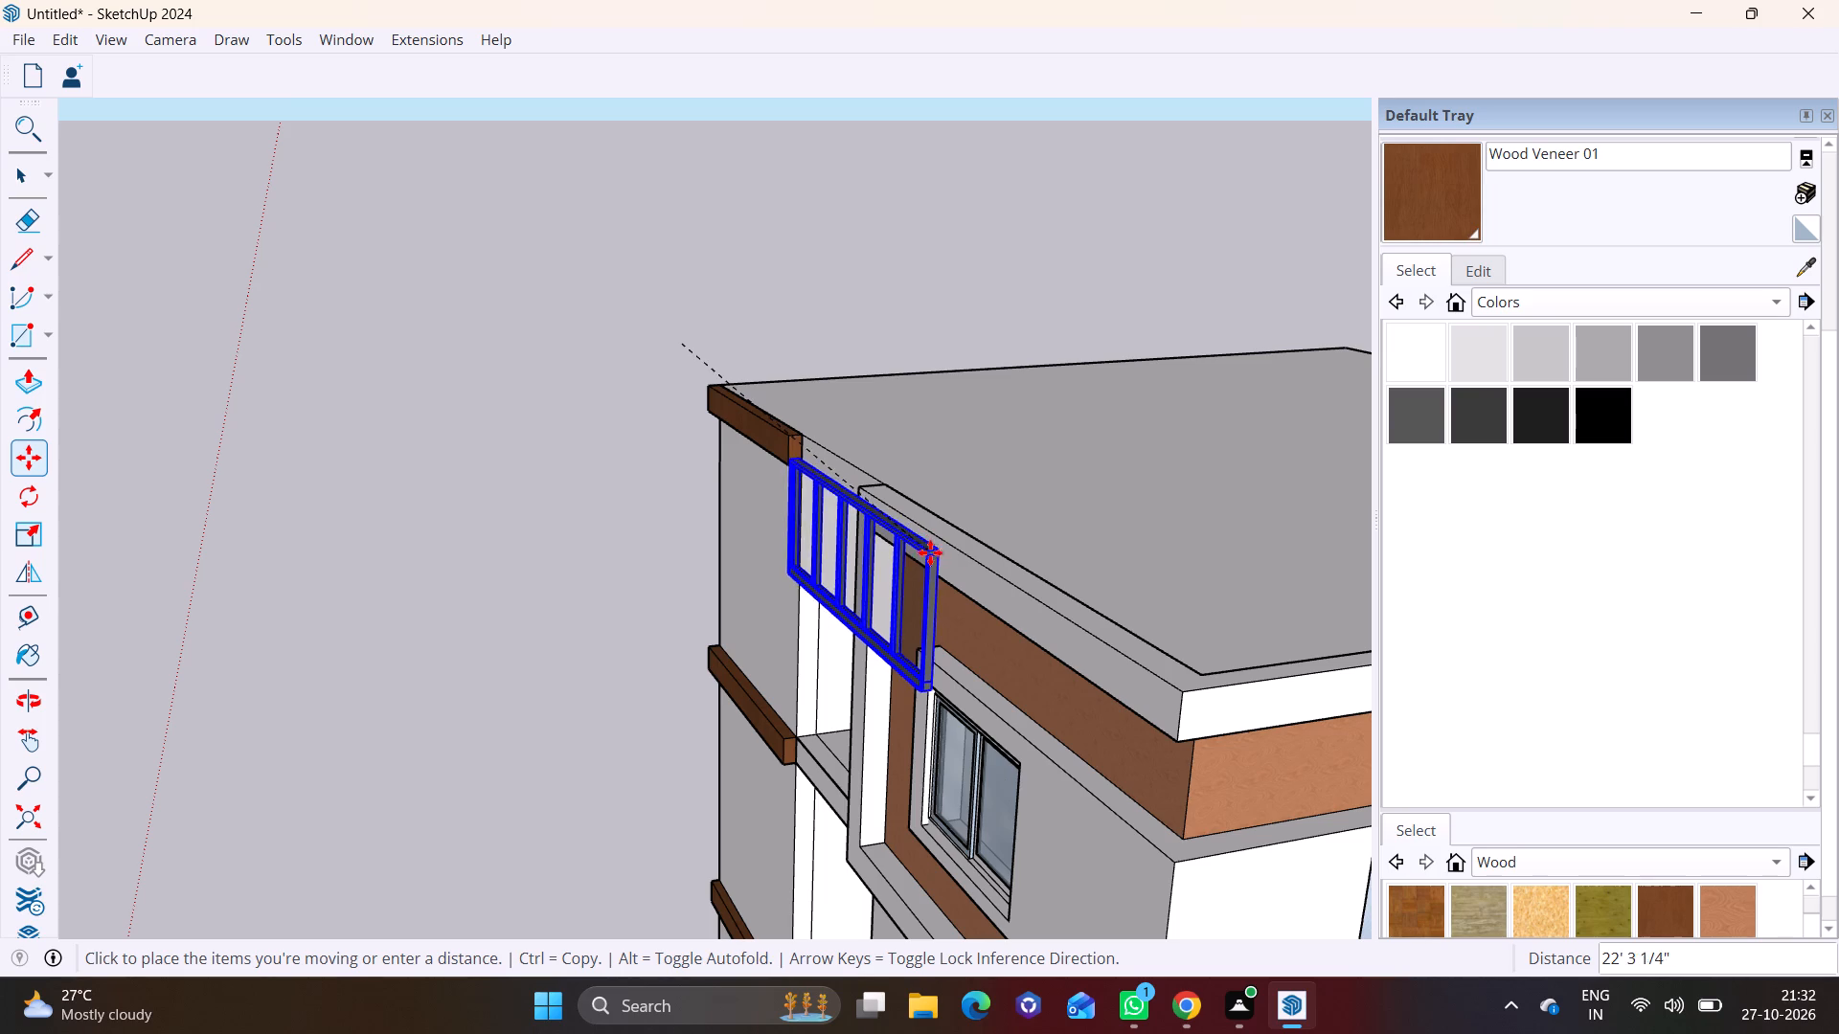
# Place the moved railing across the opening of the top-floor balcony beside the brown-clad wall.
pyautogui.moveTo(889, 694); pyautogui.dragTo(917, 638, button='middle')
pyautogui.scroll(6, 889, 694)
pyautogui.moveTo(854, 769); pyautogui.dragTo(1193, 405, button='middle')
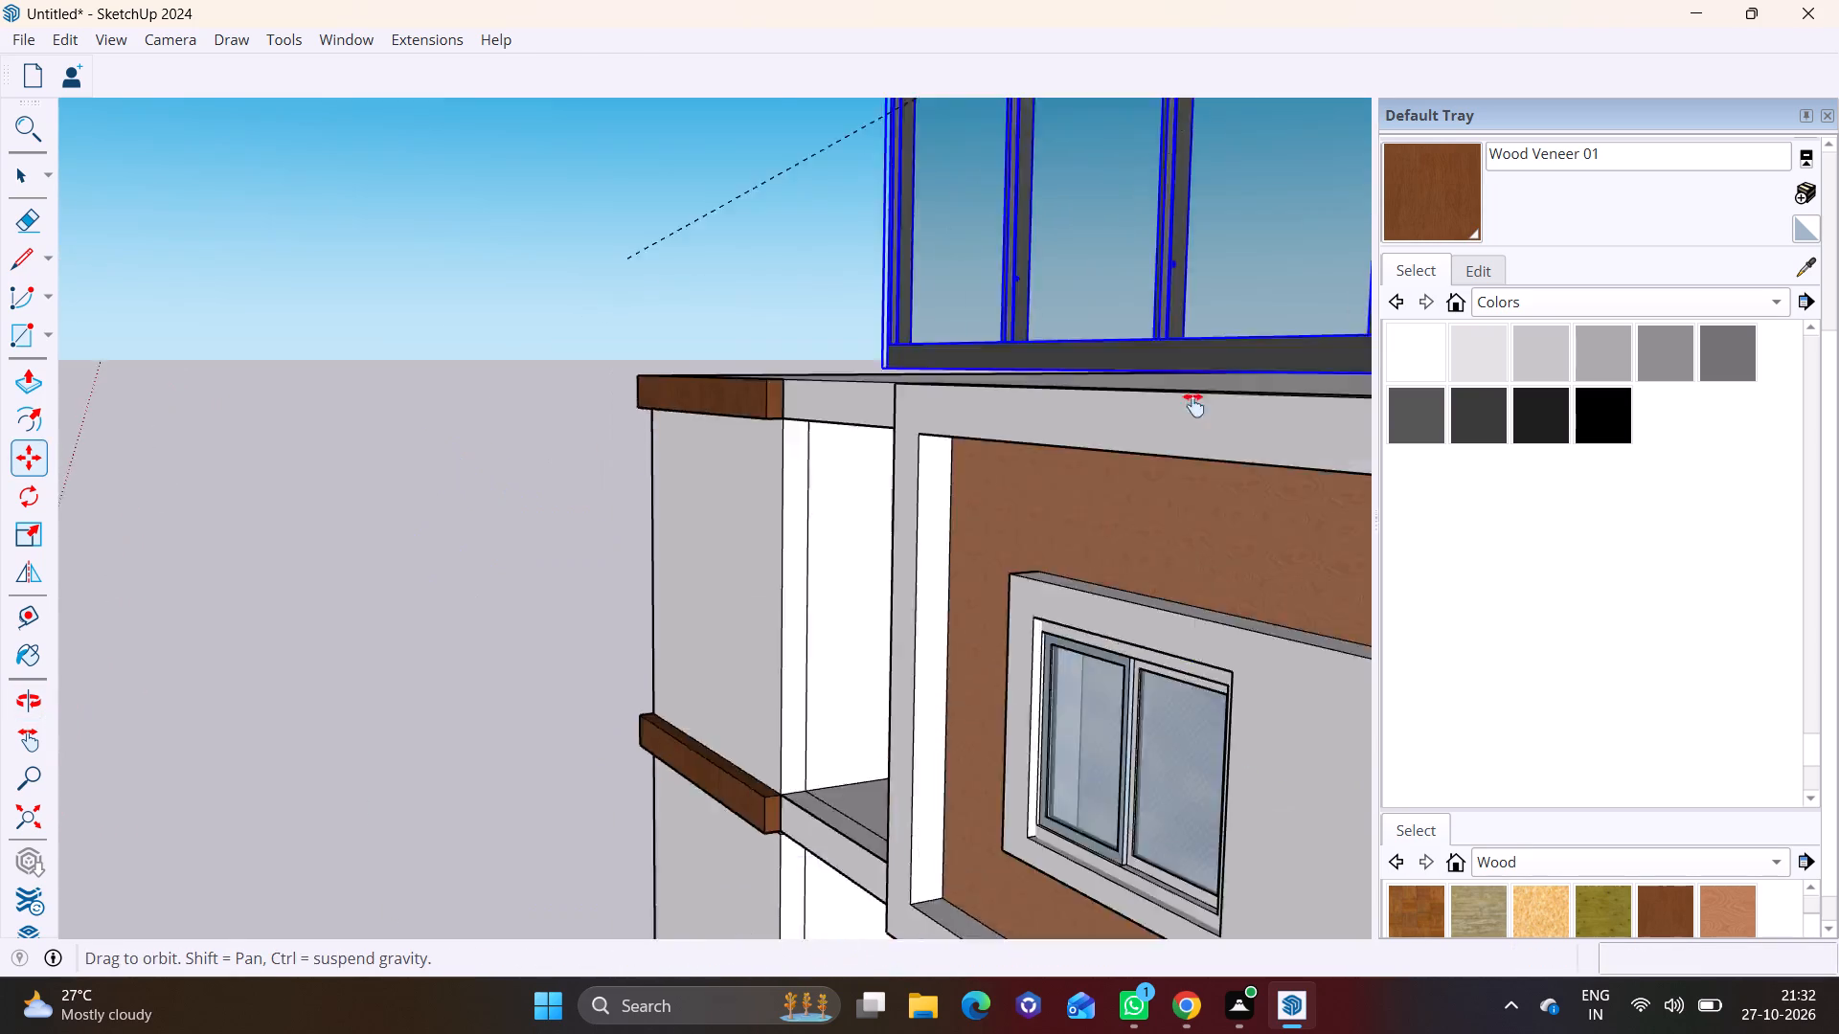
pyautogui.moveTo(1193, 405); pyautogui.dragTo(1219, 367, button='middle')
pyautogui.scroll(3, 1067, 528)
pyautogui.click(967, 660)
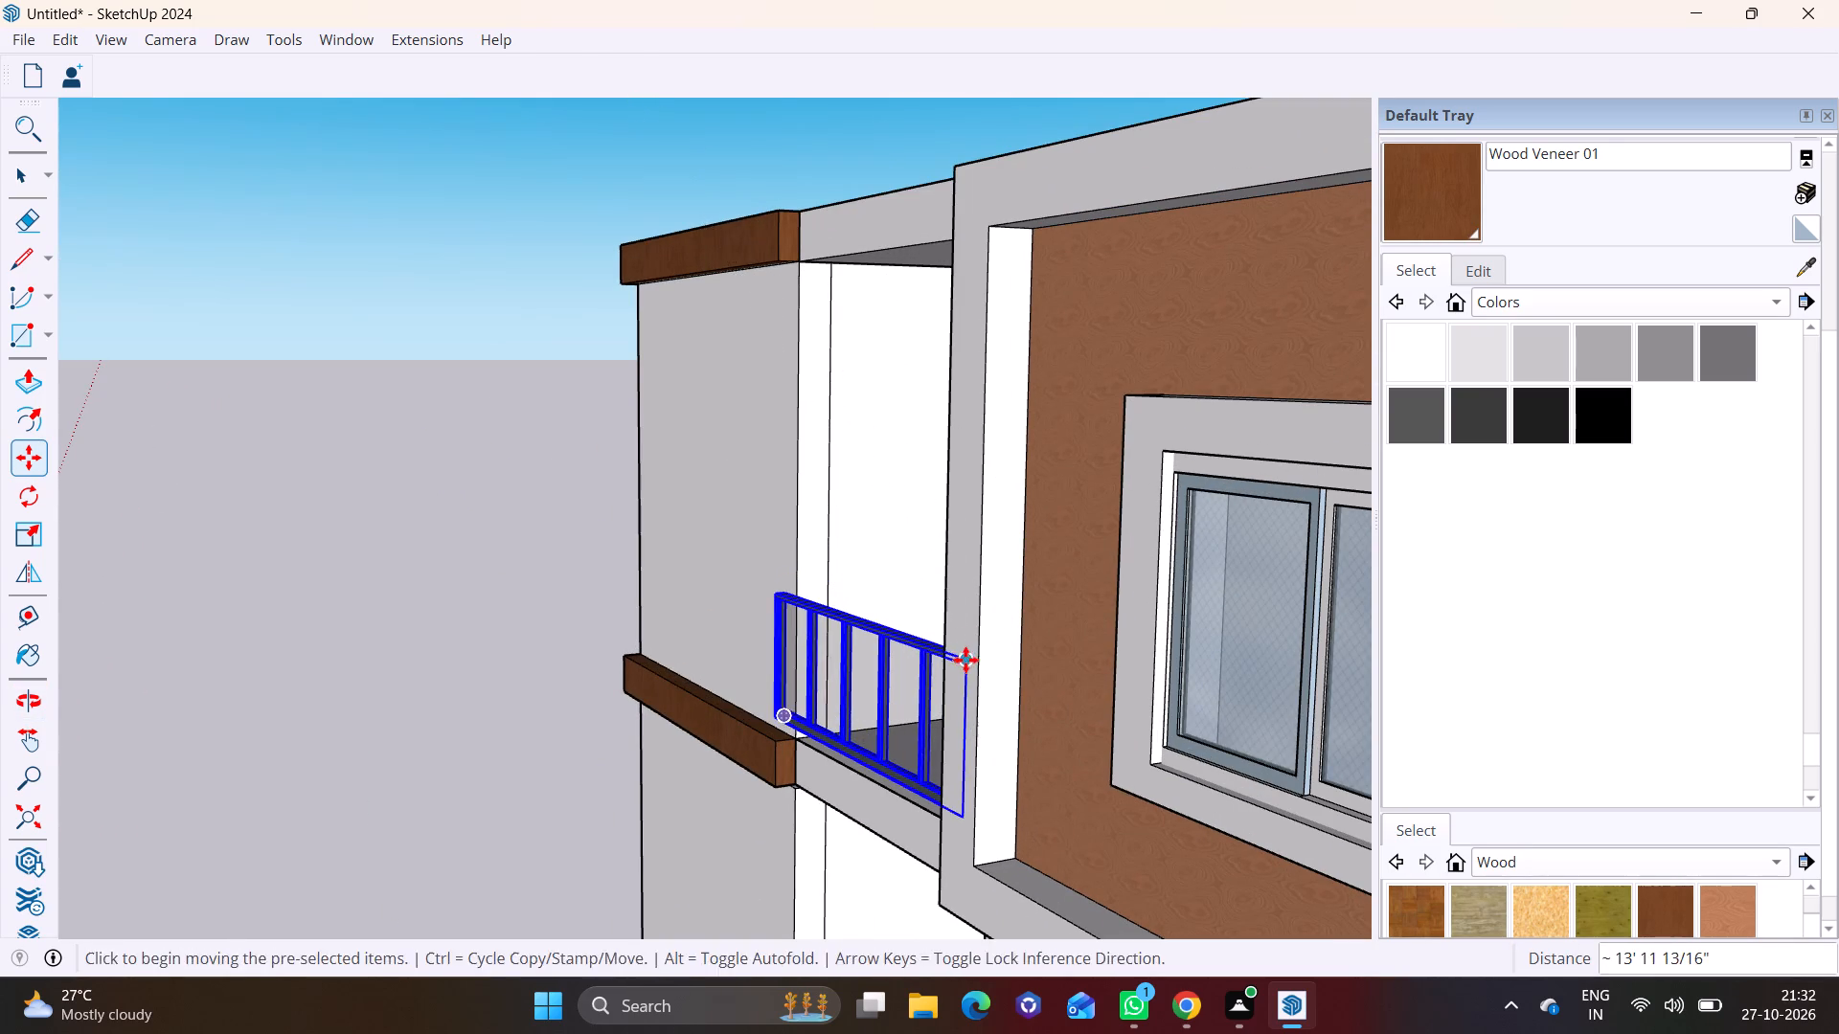
# Lower the top-floor railing about 11 5/8" so its base rests on the balcony slab.
pyautogui.moveTo(978, 670); pyautogui.dragTo(1282, 506, button='middle')
pyautogui.keyDown('shift'); pyautogui.moveTo(971, 677); pyautogui.dragTo(1148, 394, button='middle'); pyautogui.keyUp('shift')
pyautogui.scroll(5, 930, 446)
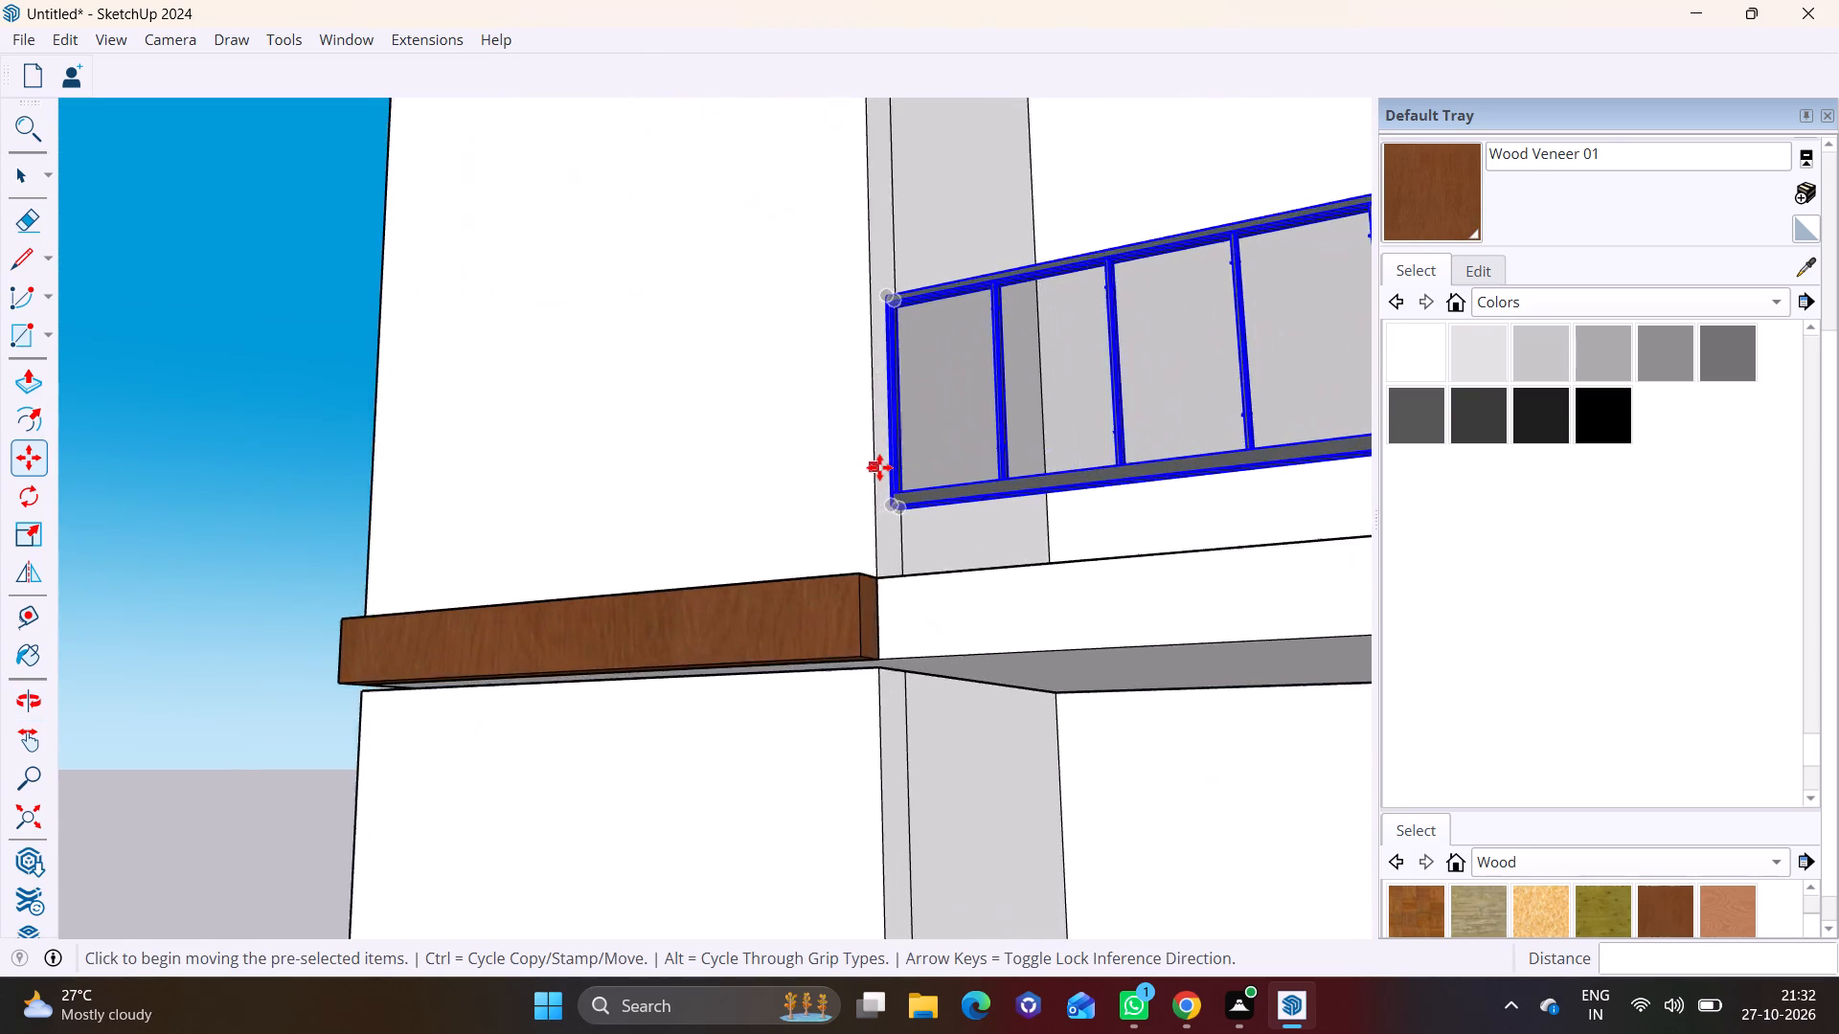
pyautogui.scroll(4, 879, 467)
pyautogui.moveTo(913, 474); pyautogui.dragTo(579, 424, button='middle')
pyautogui.click(580, 483)
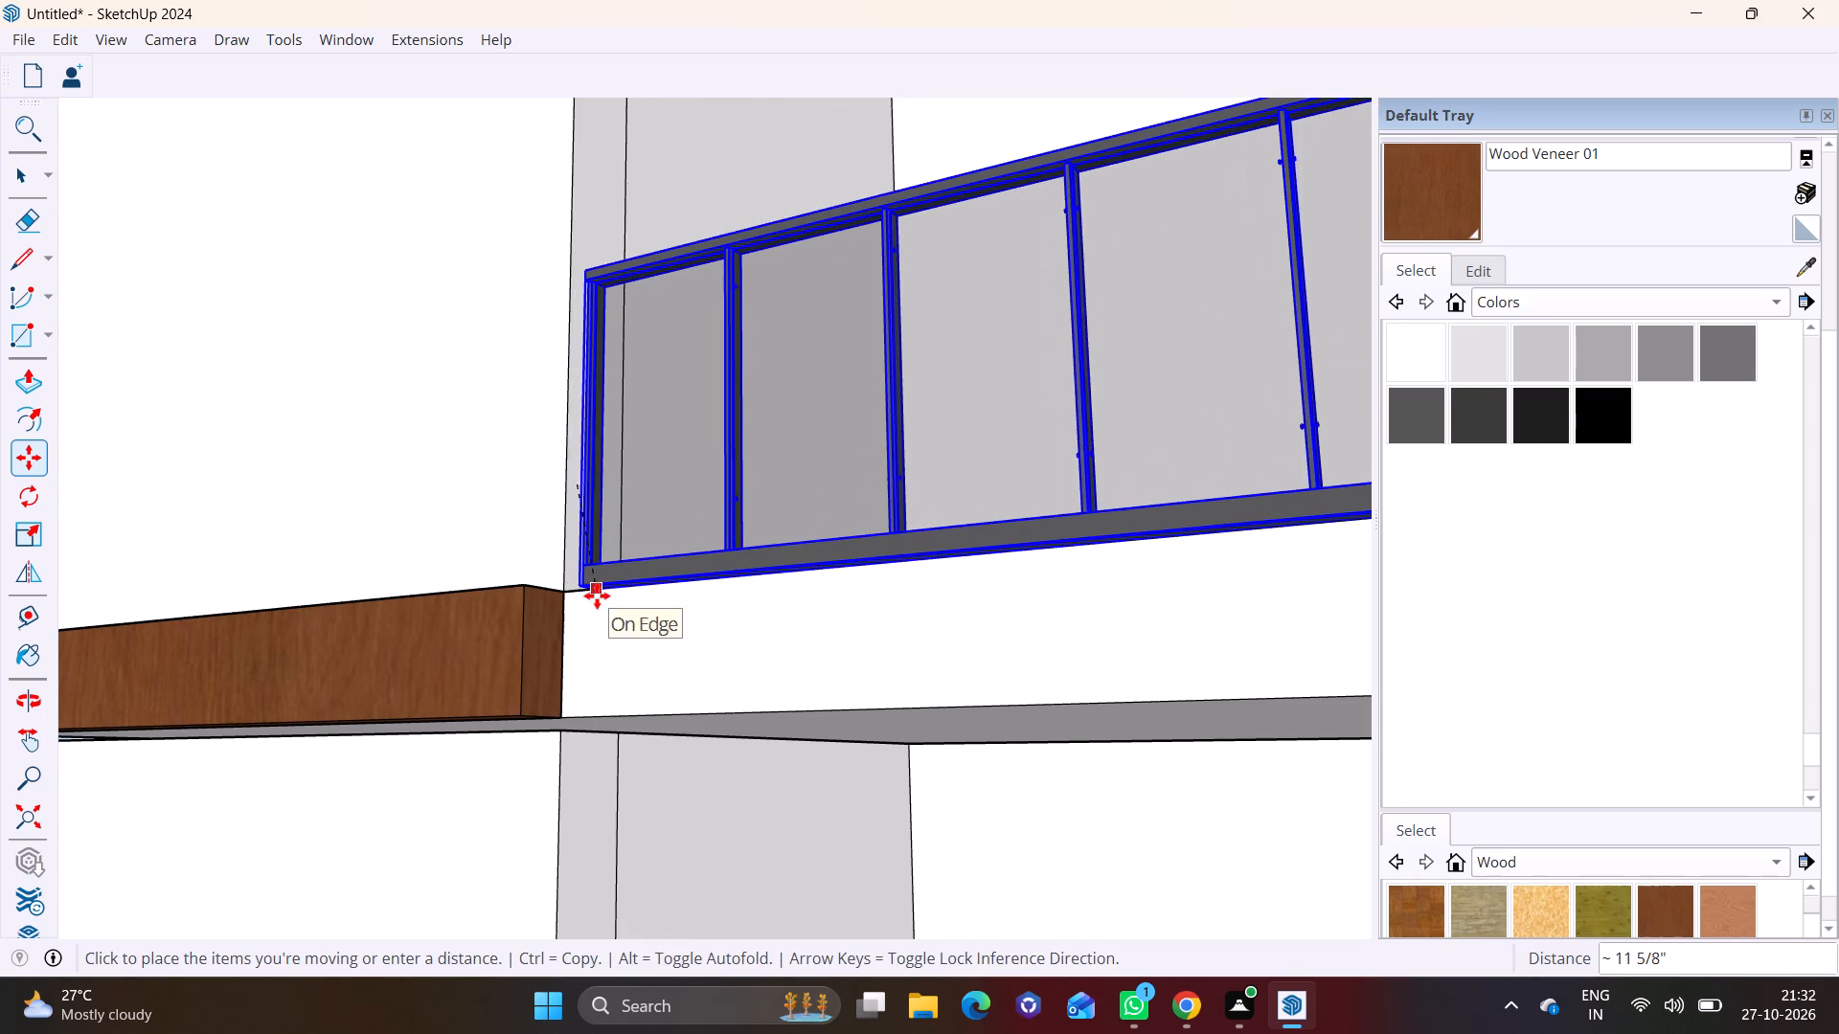
pyautogui.click(598, 597)
# Move the top-floor railing by its bottom corner to the slab corner beside the wooden band.
pyautogui.moveTo(713, 491); pyautogui.dragTo(711, 606, button='middle')
pyautogui.scroll(-8, 817, 493)
pyautogui.keyDown('shift'); pyautogui.moveTo(875, 544); pyautogui.dragTo(479, 535, button='middle'); pyautogui.keyUp('shift')
pyautogui.moveTo(560, 538); pyautogui.dragTo(1021, 554, button='middle')
pyautogui.scroll(5, 503, 540)
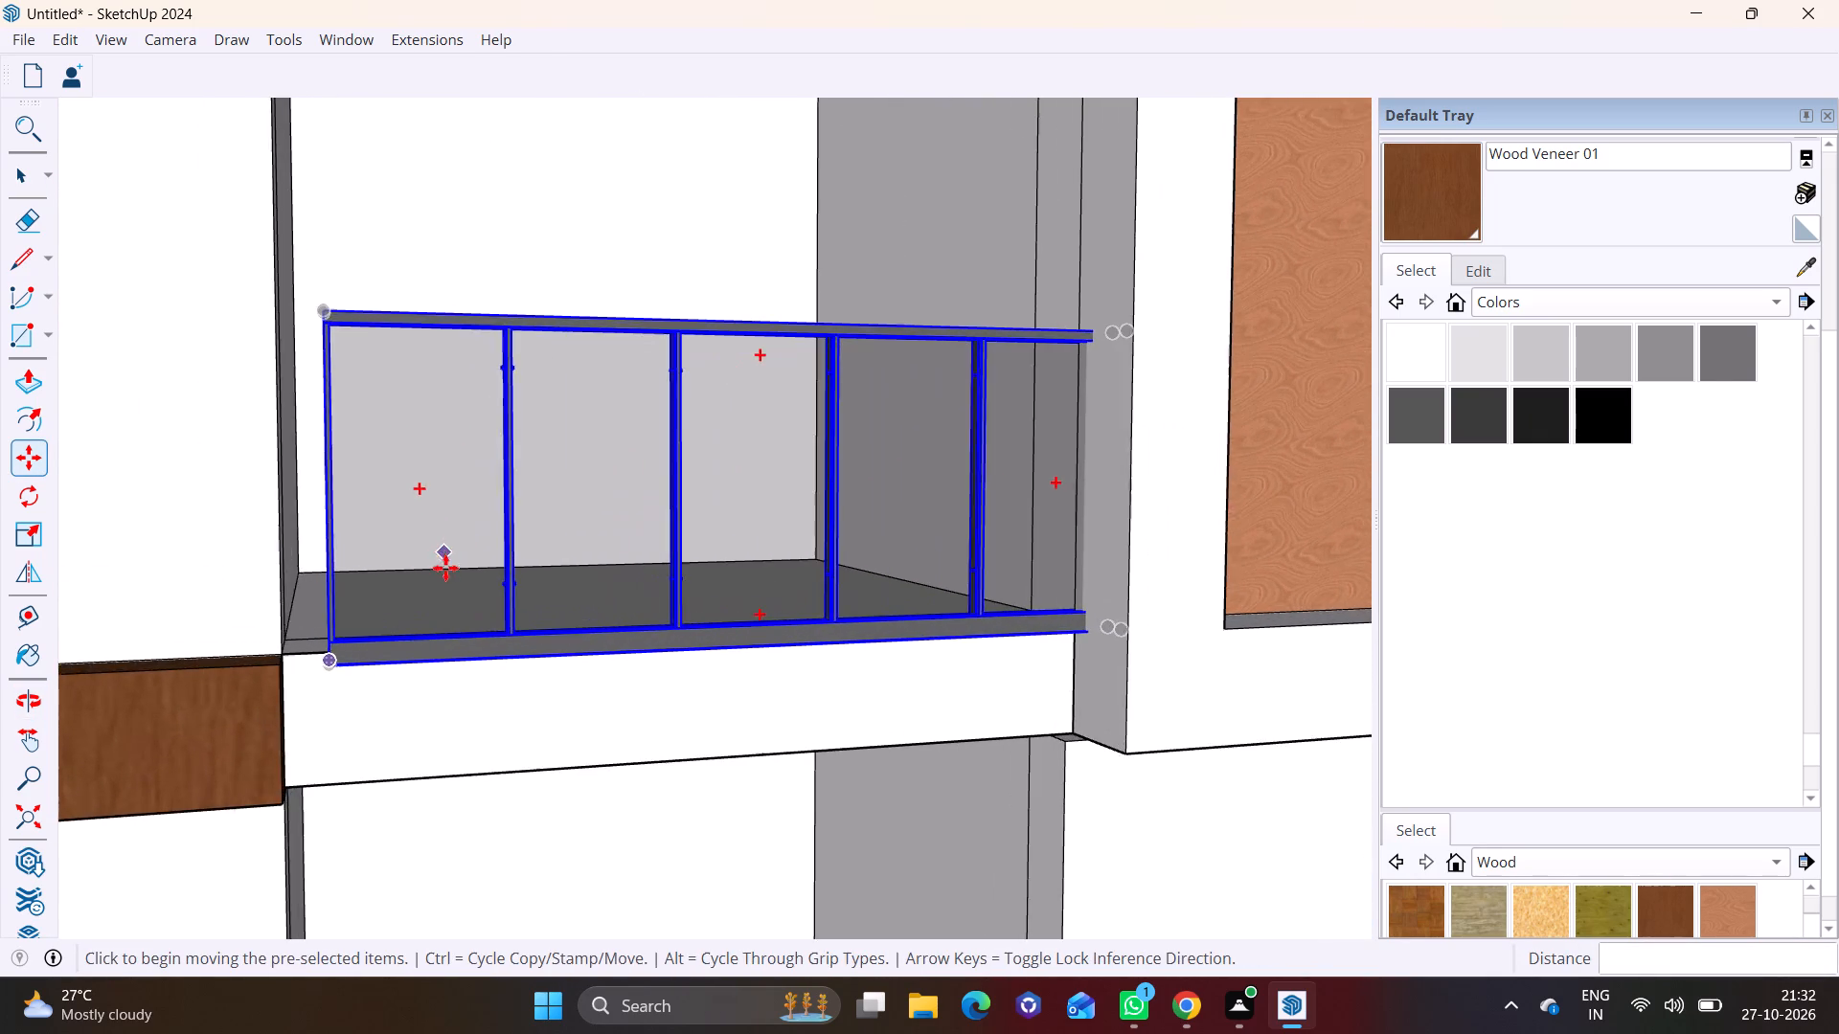
pyautogui.moveTo(445, 573); pyautogui.dragTo(405, 577, button='middle')
pyautogui.scroll(6, 356, 594)
pyautogui.click(271, 691)
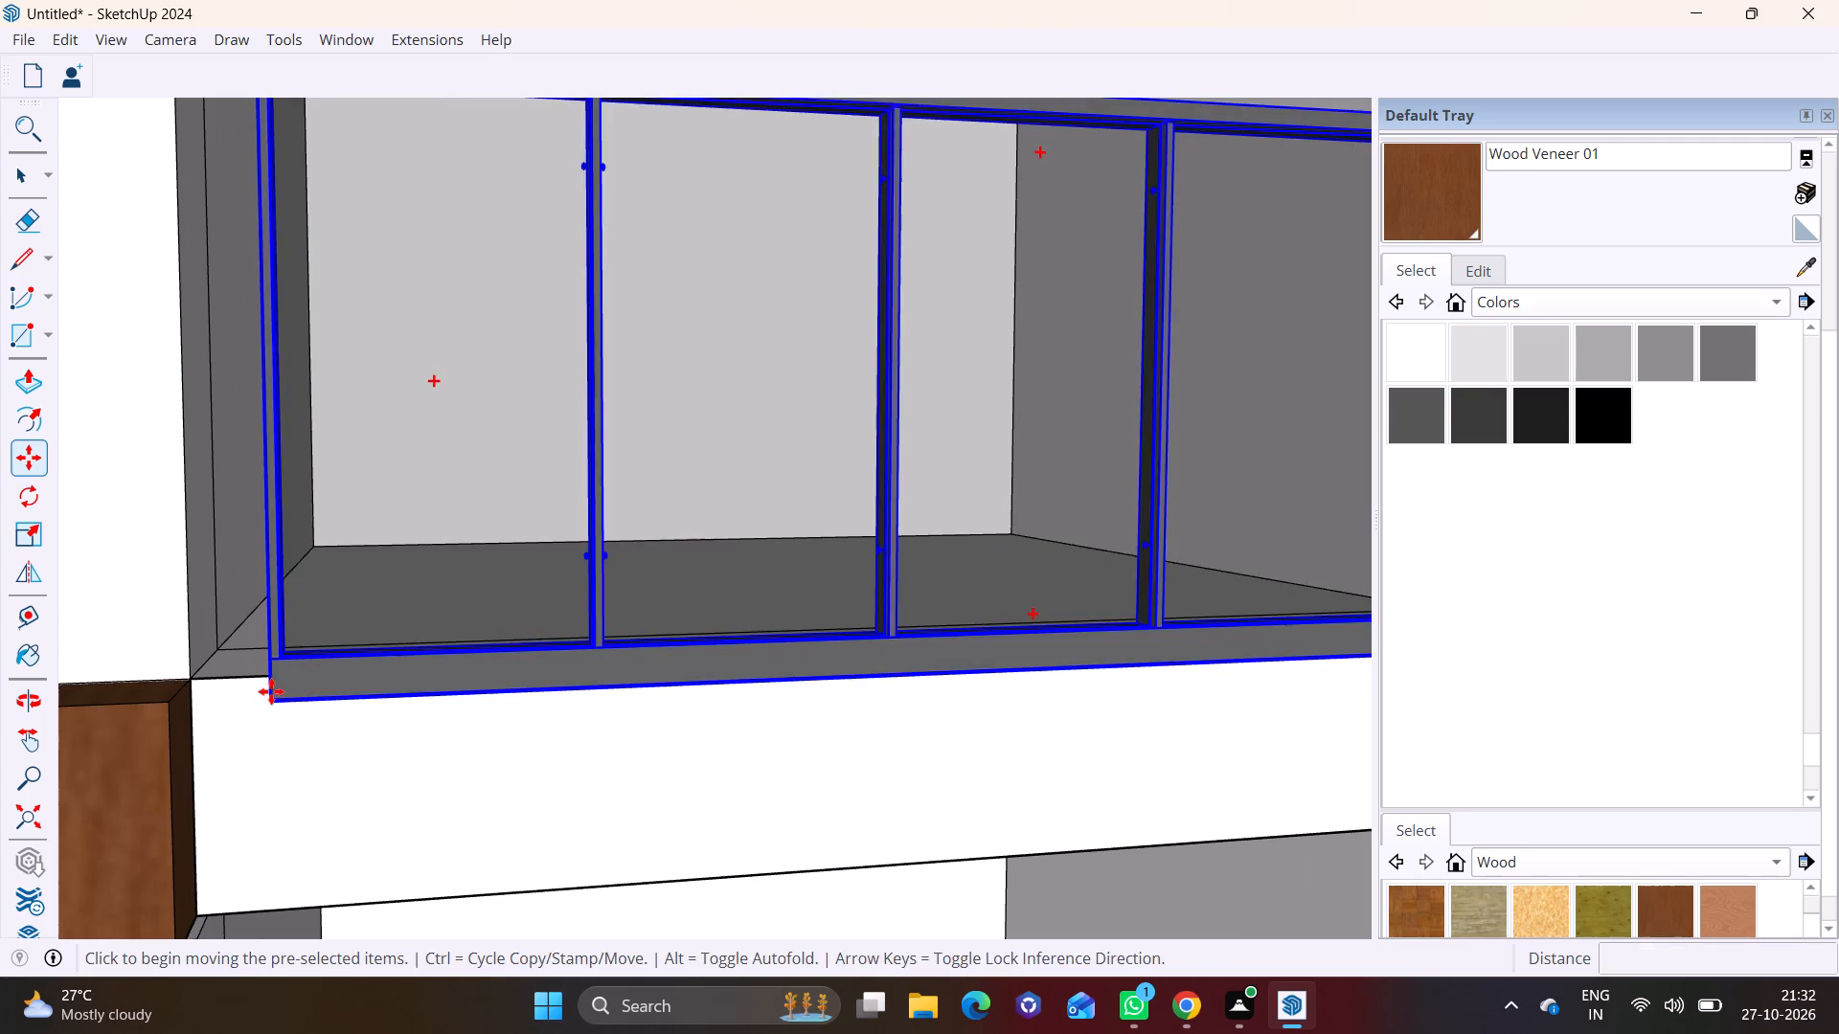
pyautogui.click(206, 667)
# Copy the top-floor railing straight down onto the balcony of the floor directly below.
pyautogui.scroll(-3, 303, 616)
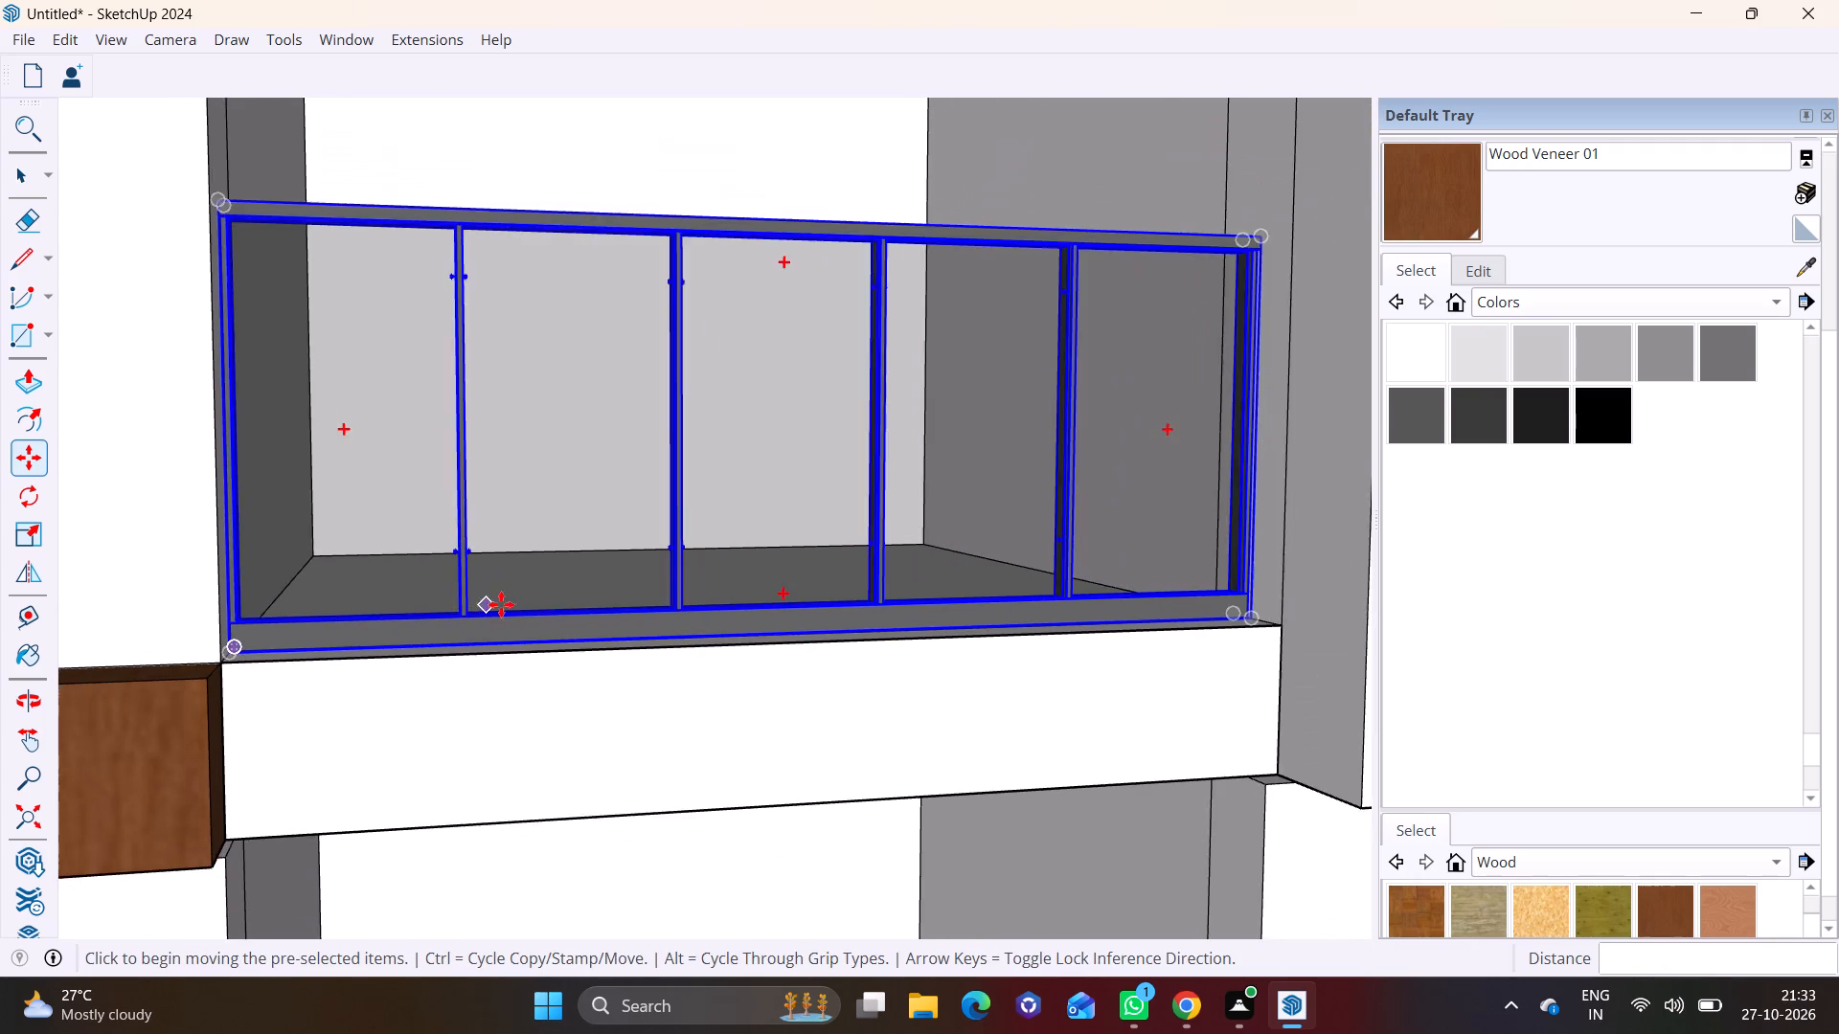
pyautogui.scroll(-3, 501, 604)
pyautogui.moveTo(765, 656); pyautogui.dragTo(669, 716, button='middle')
pyautogui.scroll(-9, 658, 670)
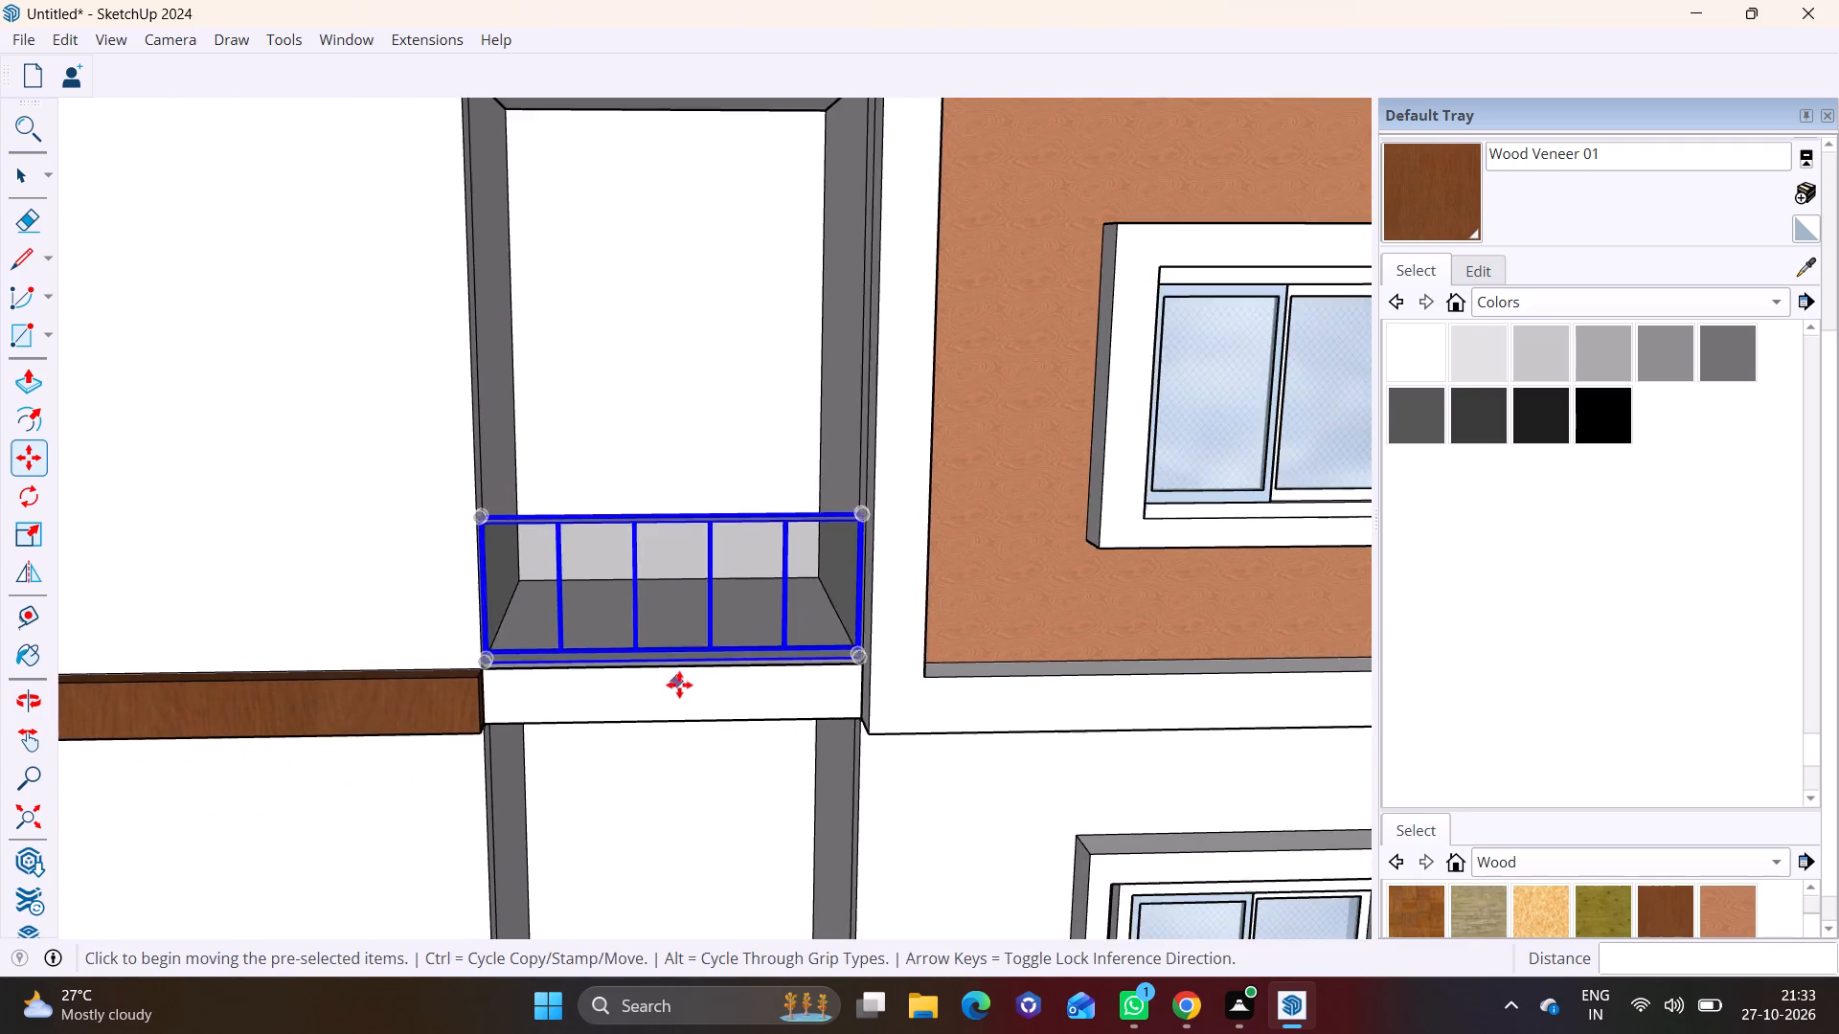
pyautogui.scroll(-2, 679, 685)
pyautogui.moveTo(688, 695); pyautogui.dragTo(680, 300, button='middle')
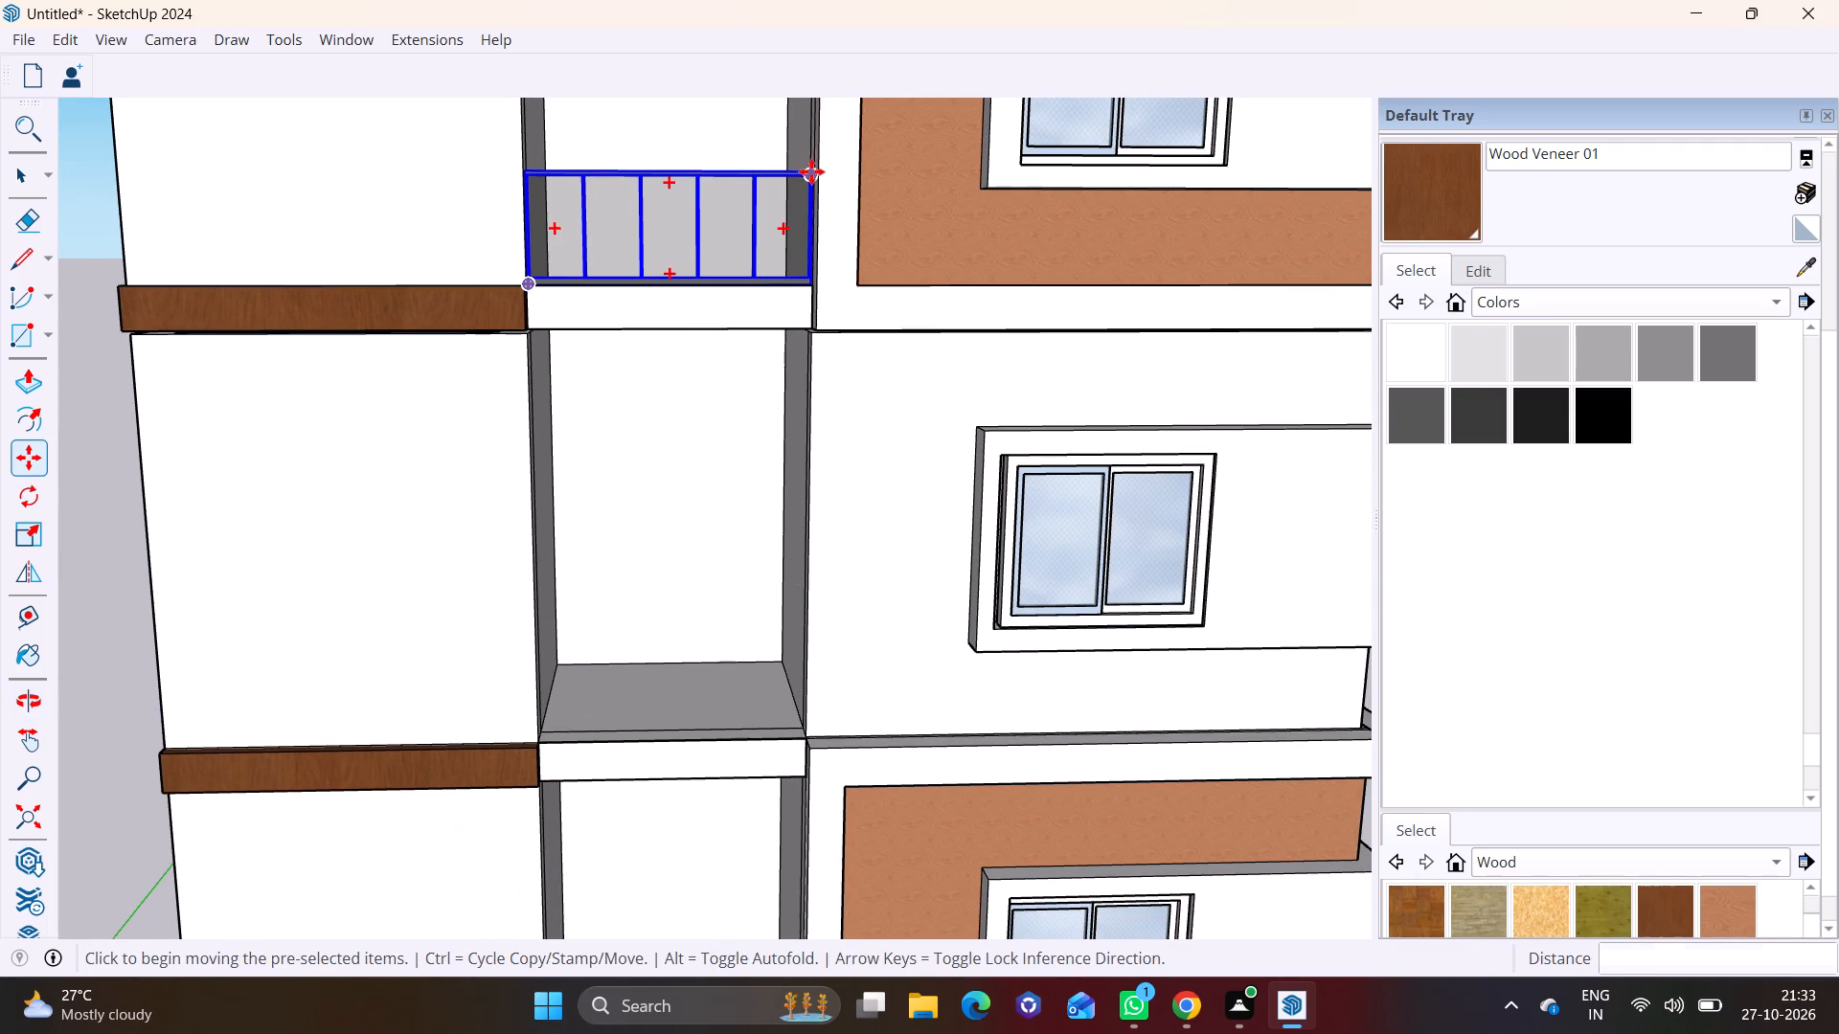
pyautogui.click(811, 171)
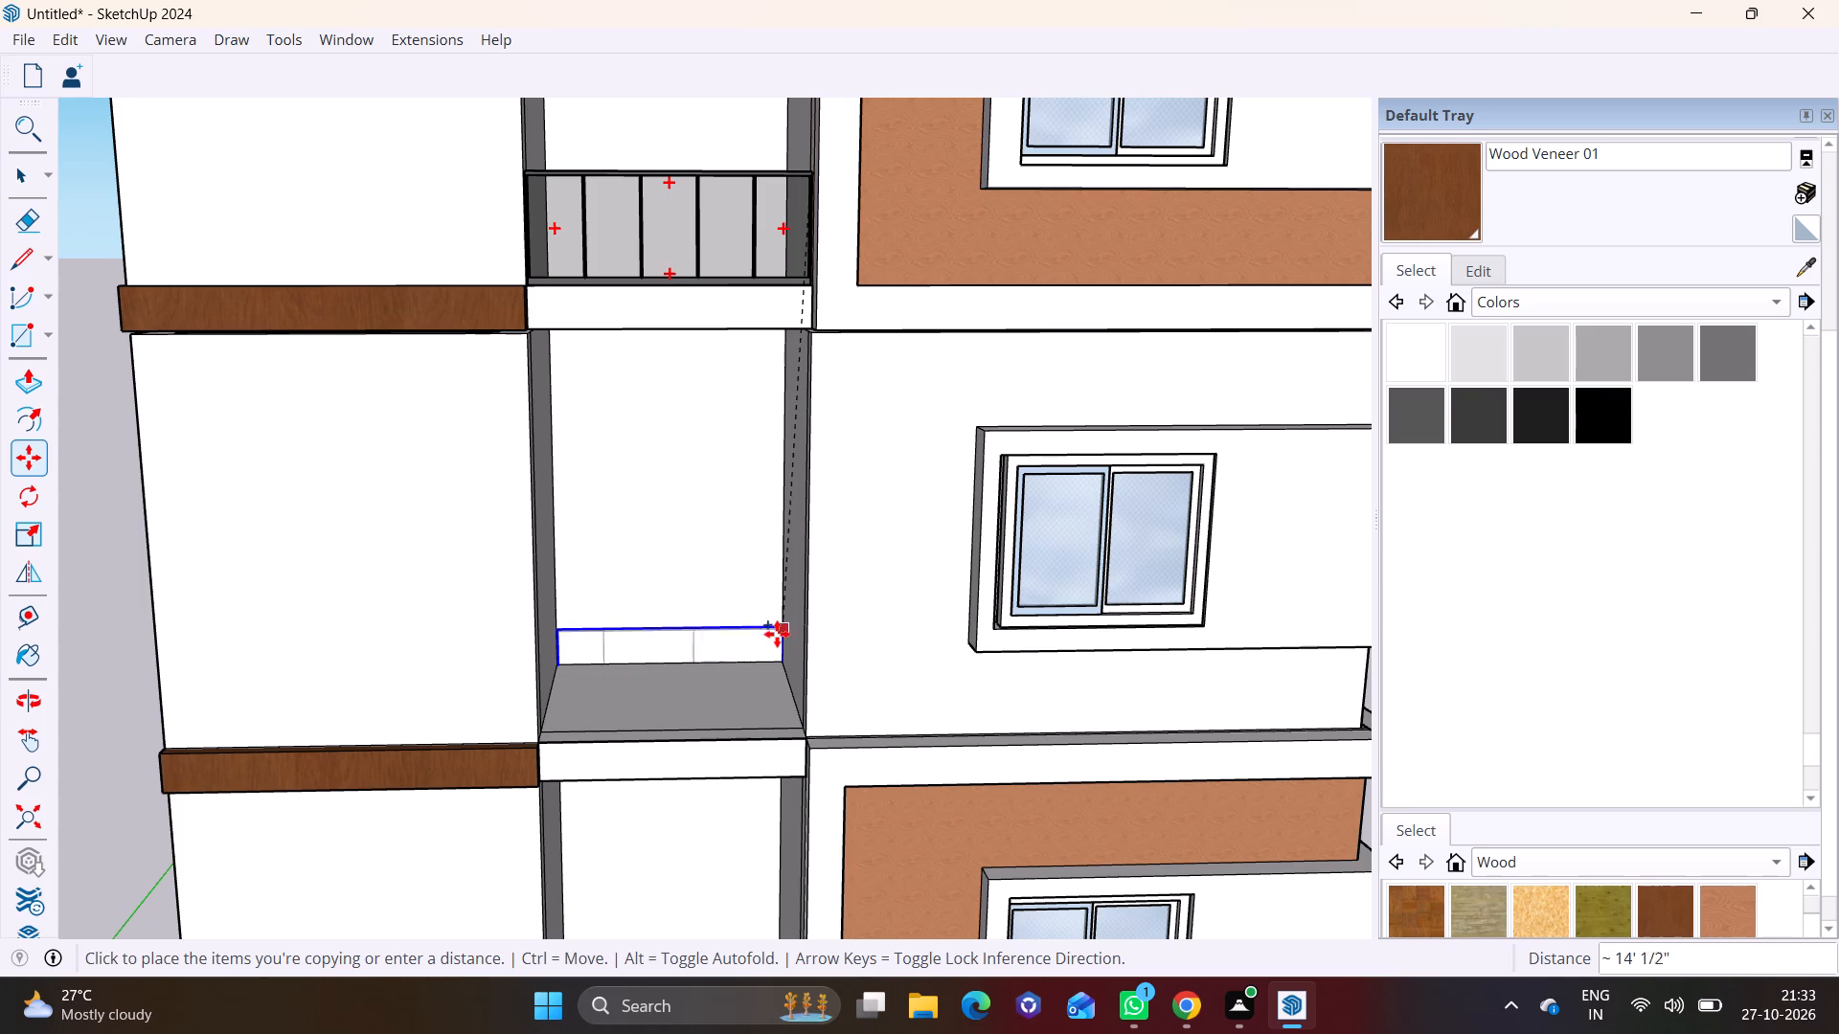
pyautogui.moveTo(778, 648); pyautogui.dragTo(775, 519, button='middle')
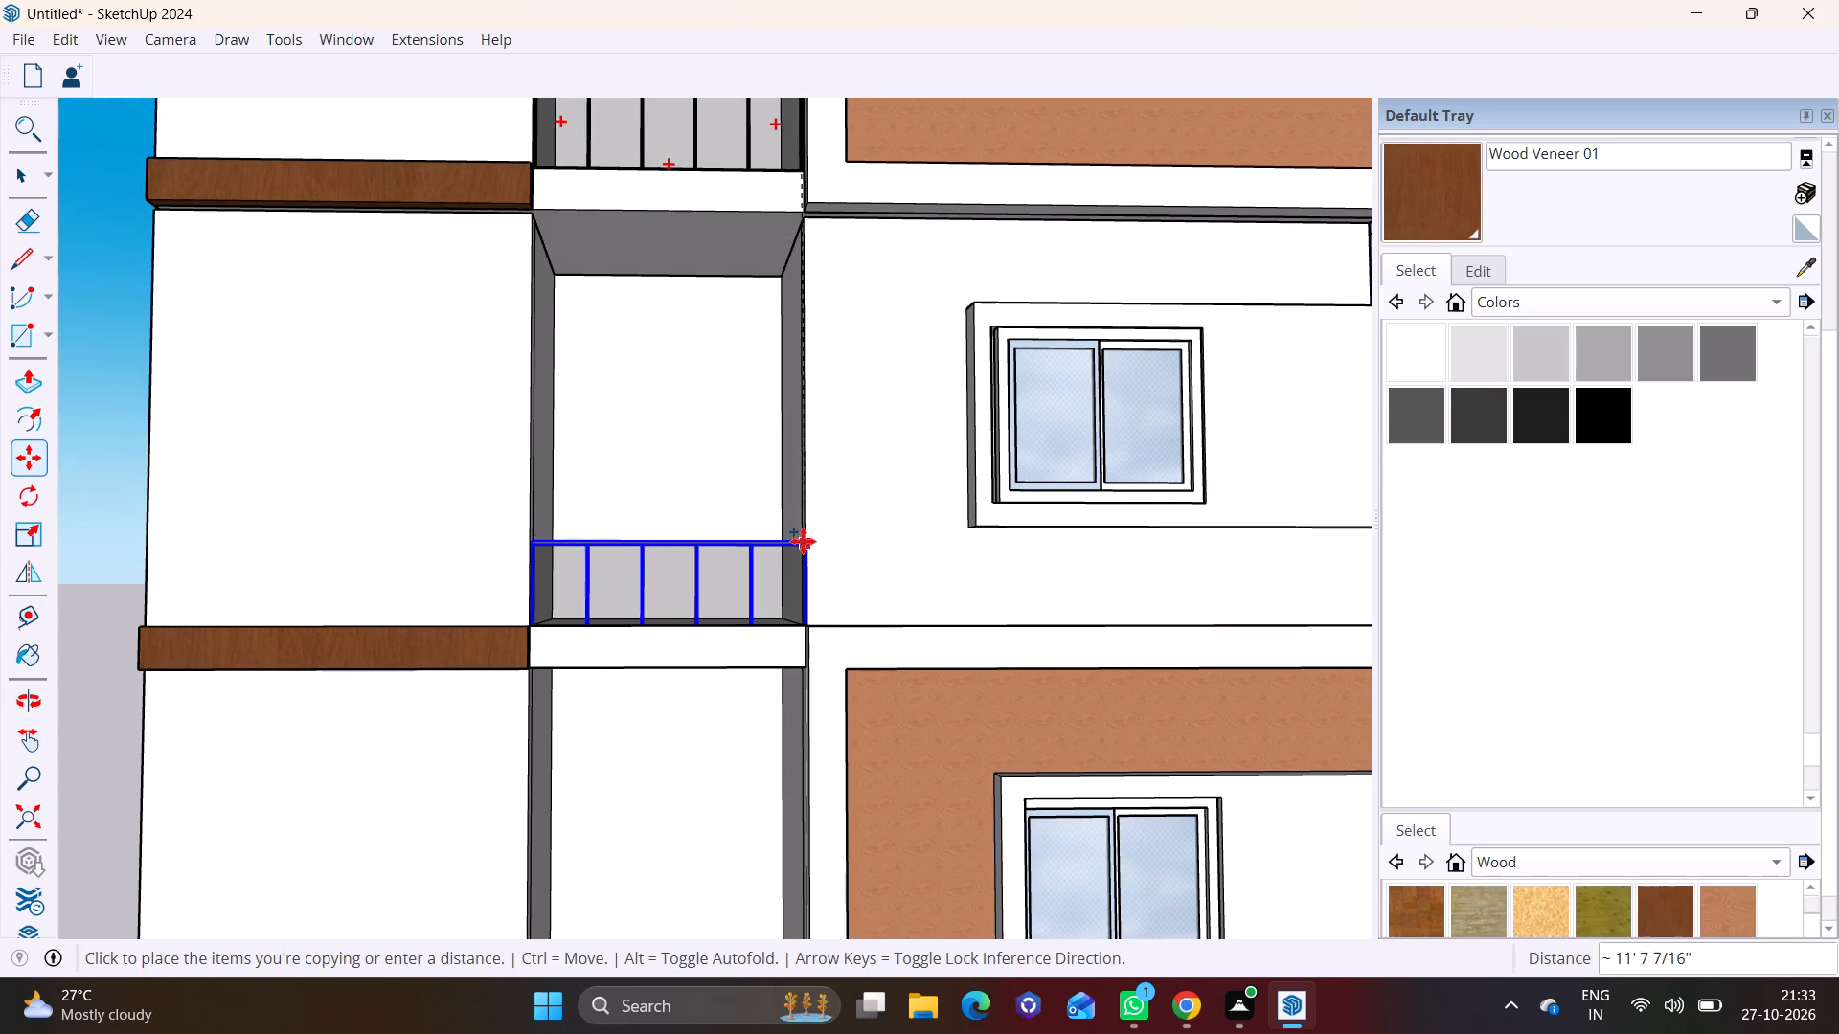
pyautogui.click(803, 528)
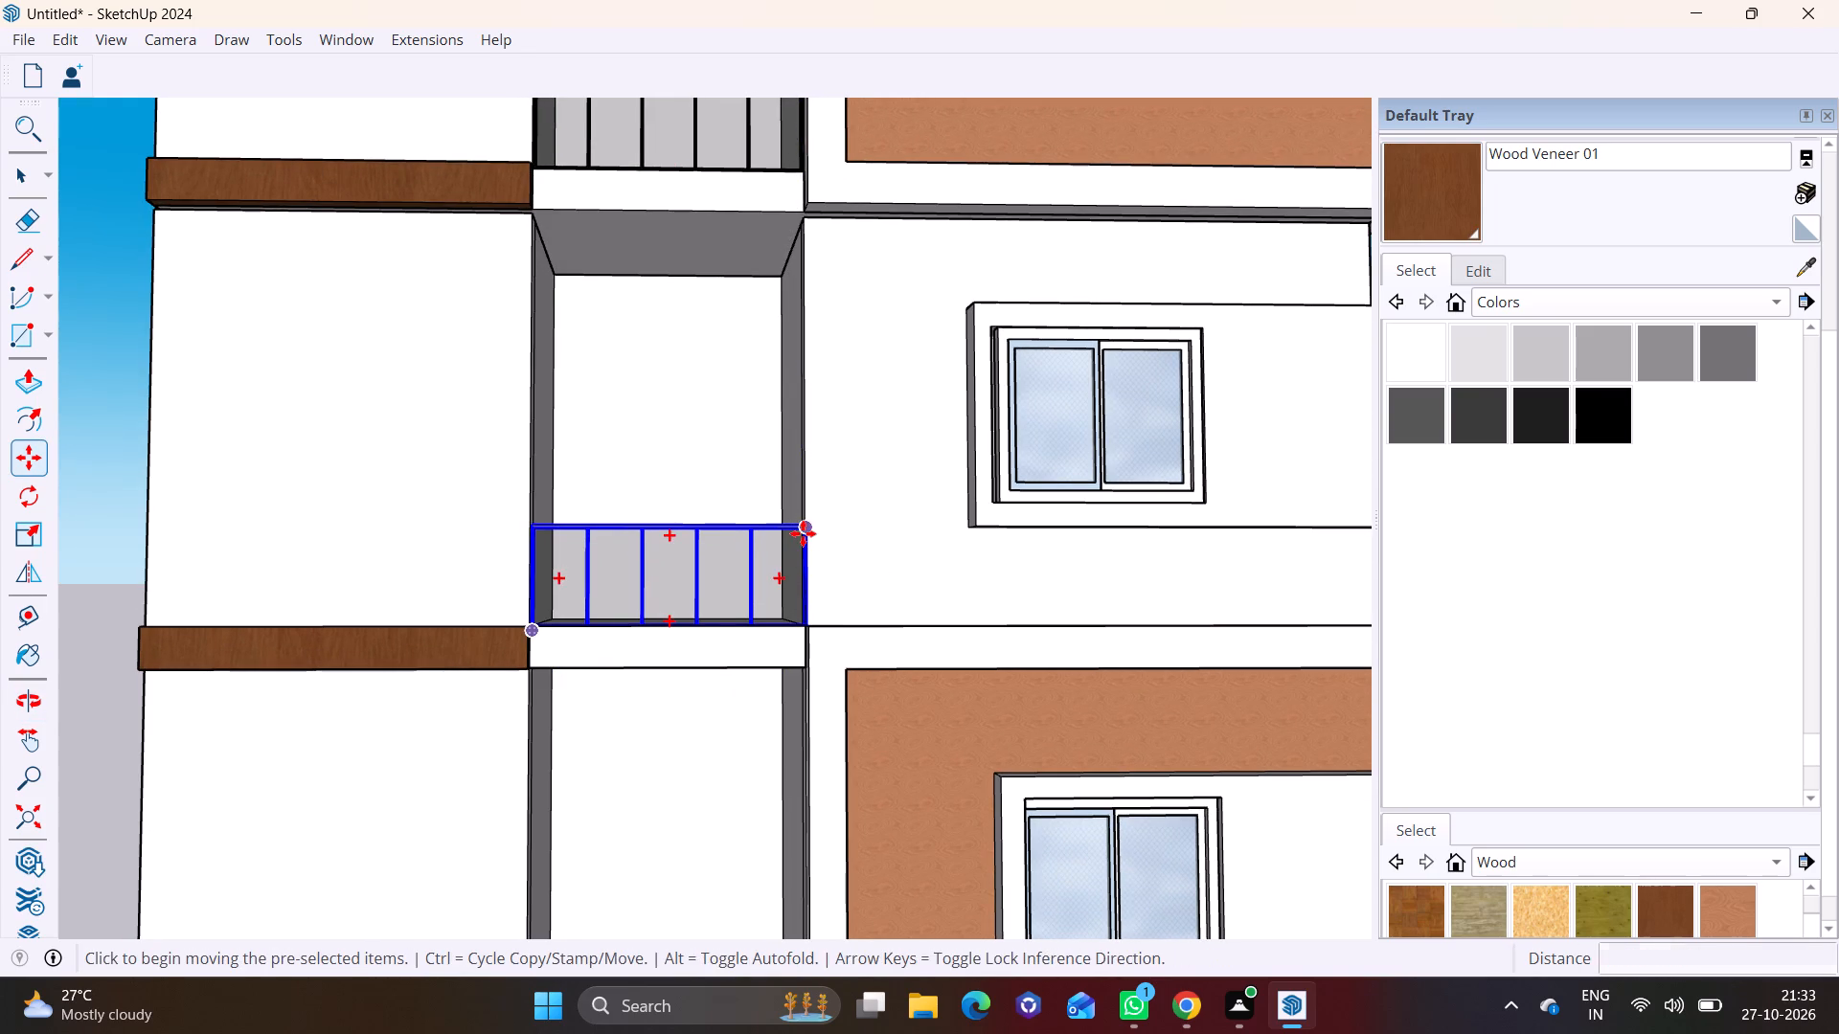
# Copy the fourth-storey railing down onto the third-storey balcony beside the brown-clad wall.
pyautogui.click(803, 533)
pyautogui.moveTo(797, 685); pyautogui.dragTo(751, 415, button='middle')
pyautogui.moveTo(721, 586); pyautogui.dragTo(836, 474, button='middle')
pyautogui.keyDown('shift'); pyautogui.scroll(1, 833, 477); pyautogui.keyUp('shift')
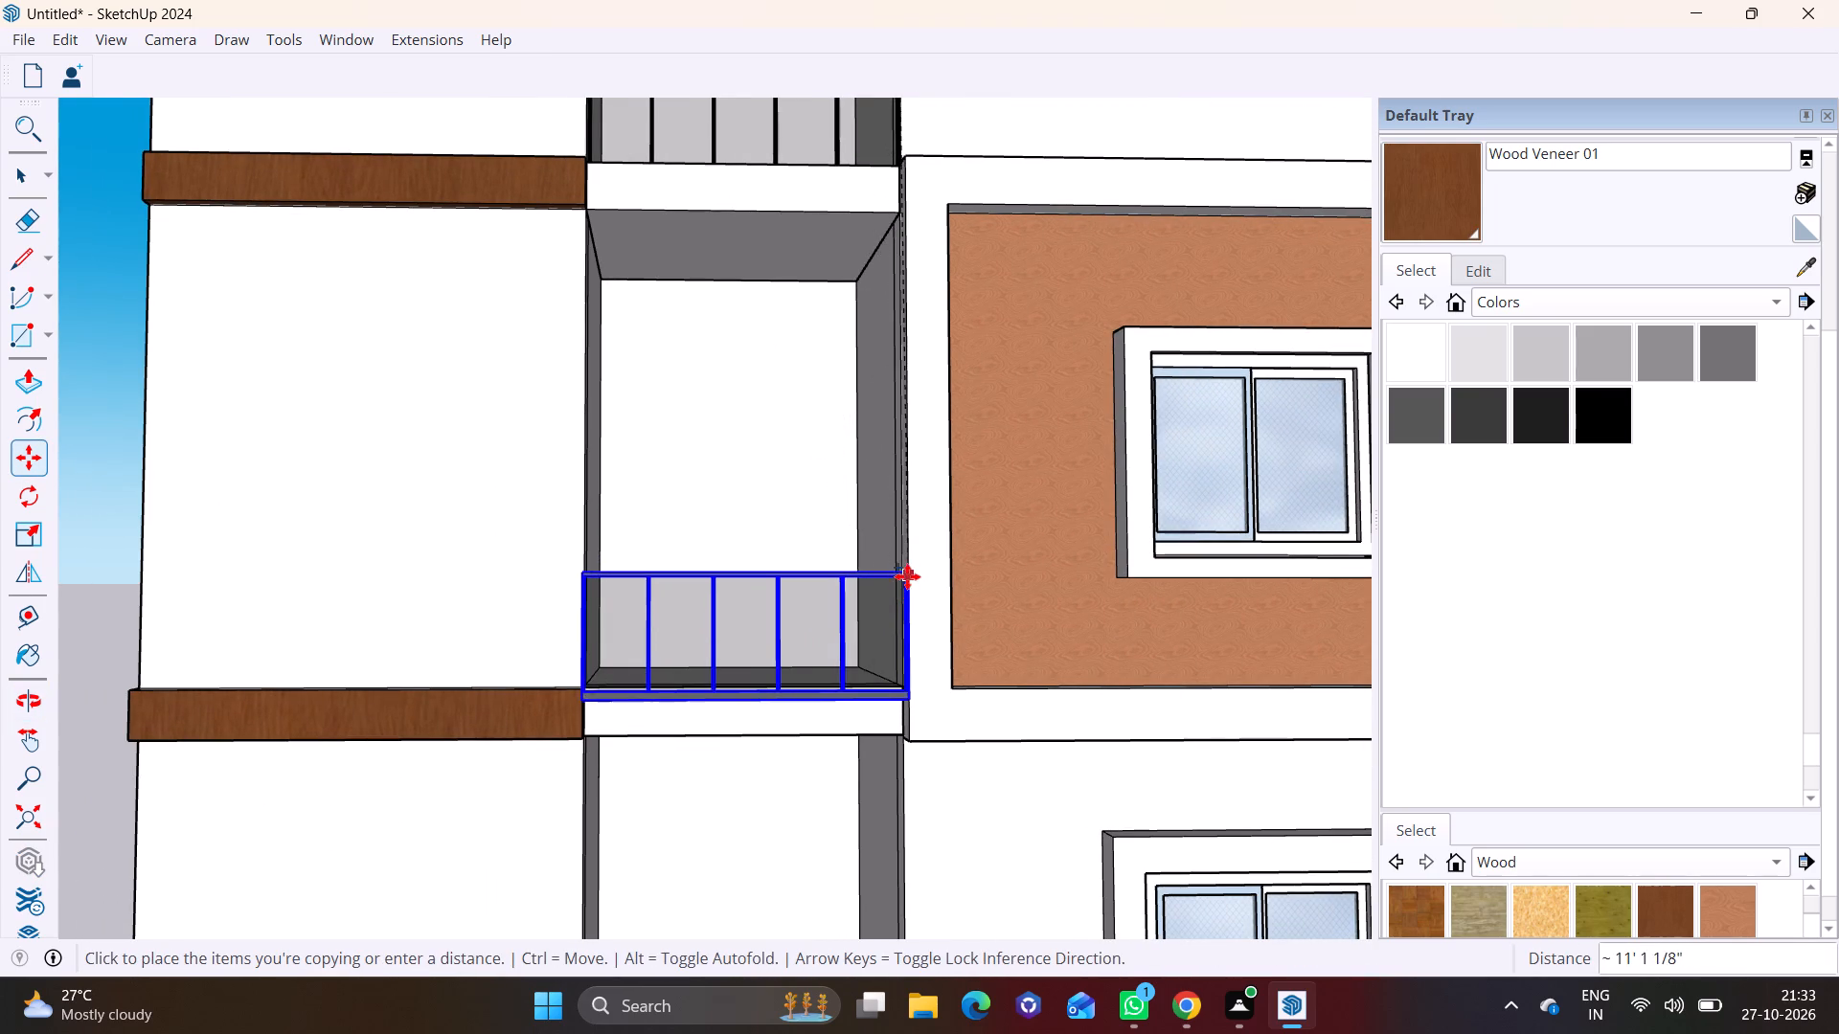
pyautogui.click(911, 566)
# Move the third-storey railing 5 3/4" to align its bottom corner with the balcony slab at the wooden band.
pyautogui.moveTo(897, 584); pyautogui.dragTo(511, 623, button='middle')
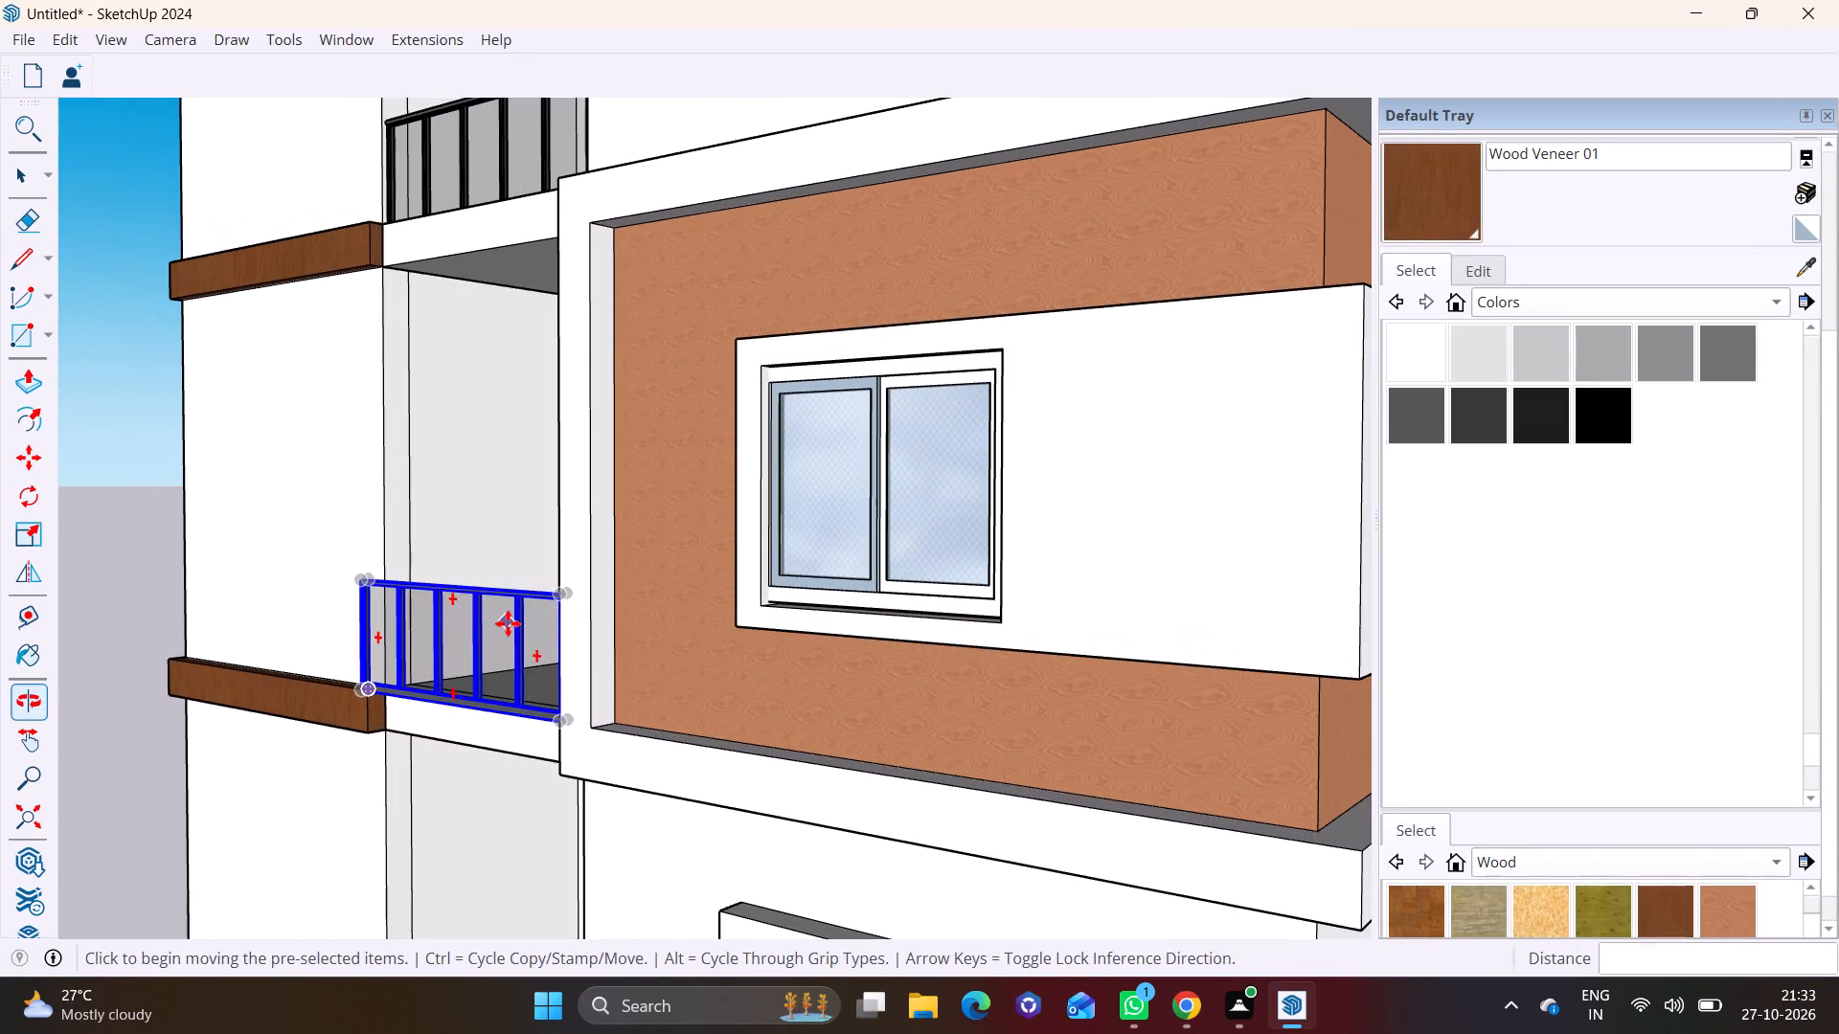
pyautogui.scroll(8, 483, 629)
pyautogui.moveTo(406, 682); pyautogui.dragTo(776, 548, button='middle')
pyautogui.scroll(1, 684, 546)
pyautogui.moveTo(684, 546); pyautogui.dragTo(732, 549, button='middle')
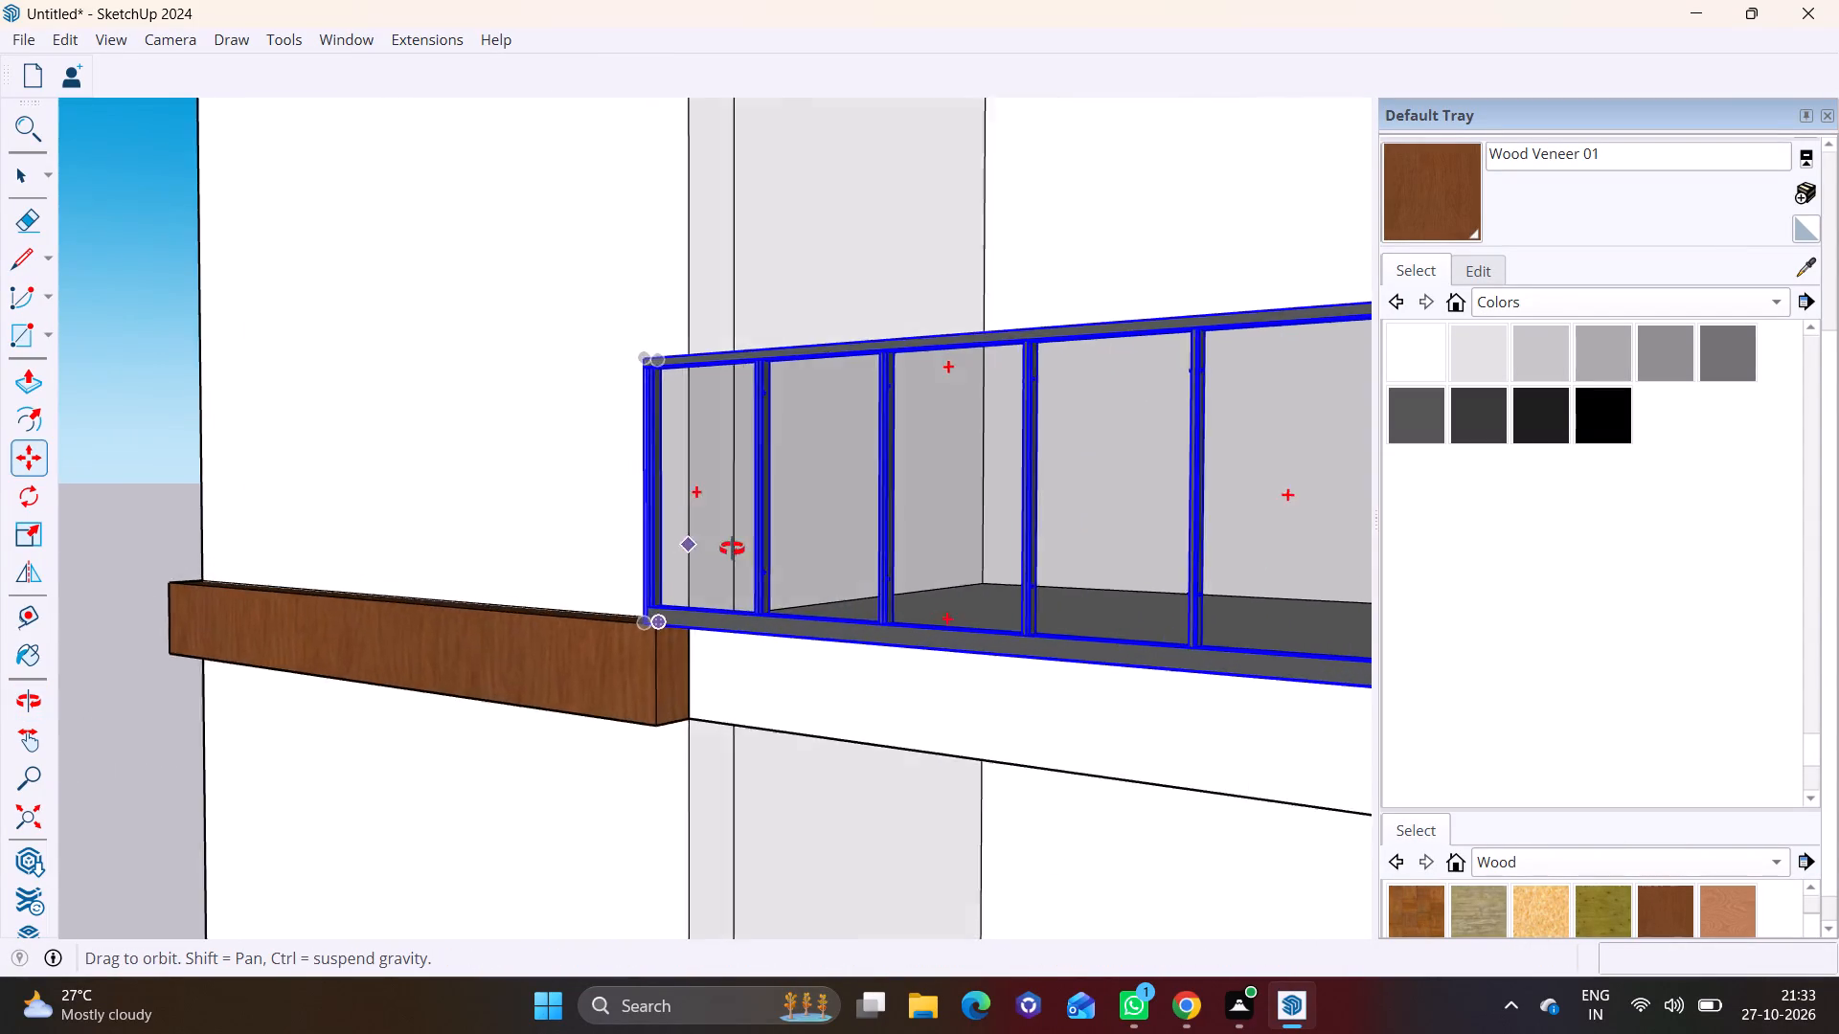
pyautogui.moveTo(732, 549); pyautogui.dragTo(1124, 514, button='middle')
pyautogui.click(911, 580)
pyautogui.click(900, 572)
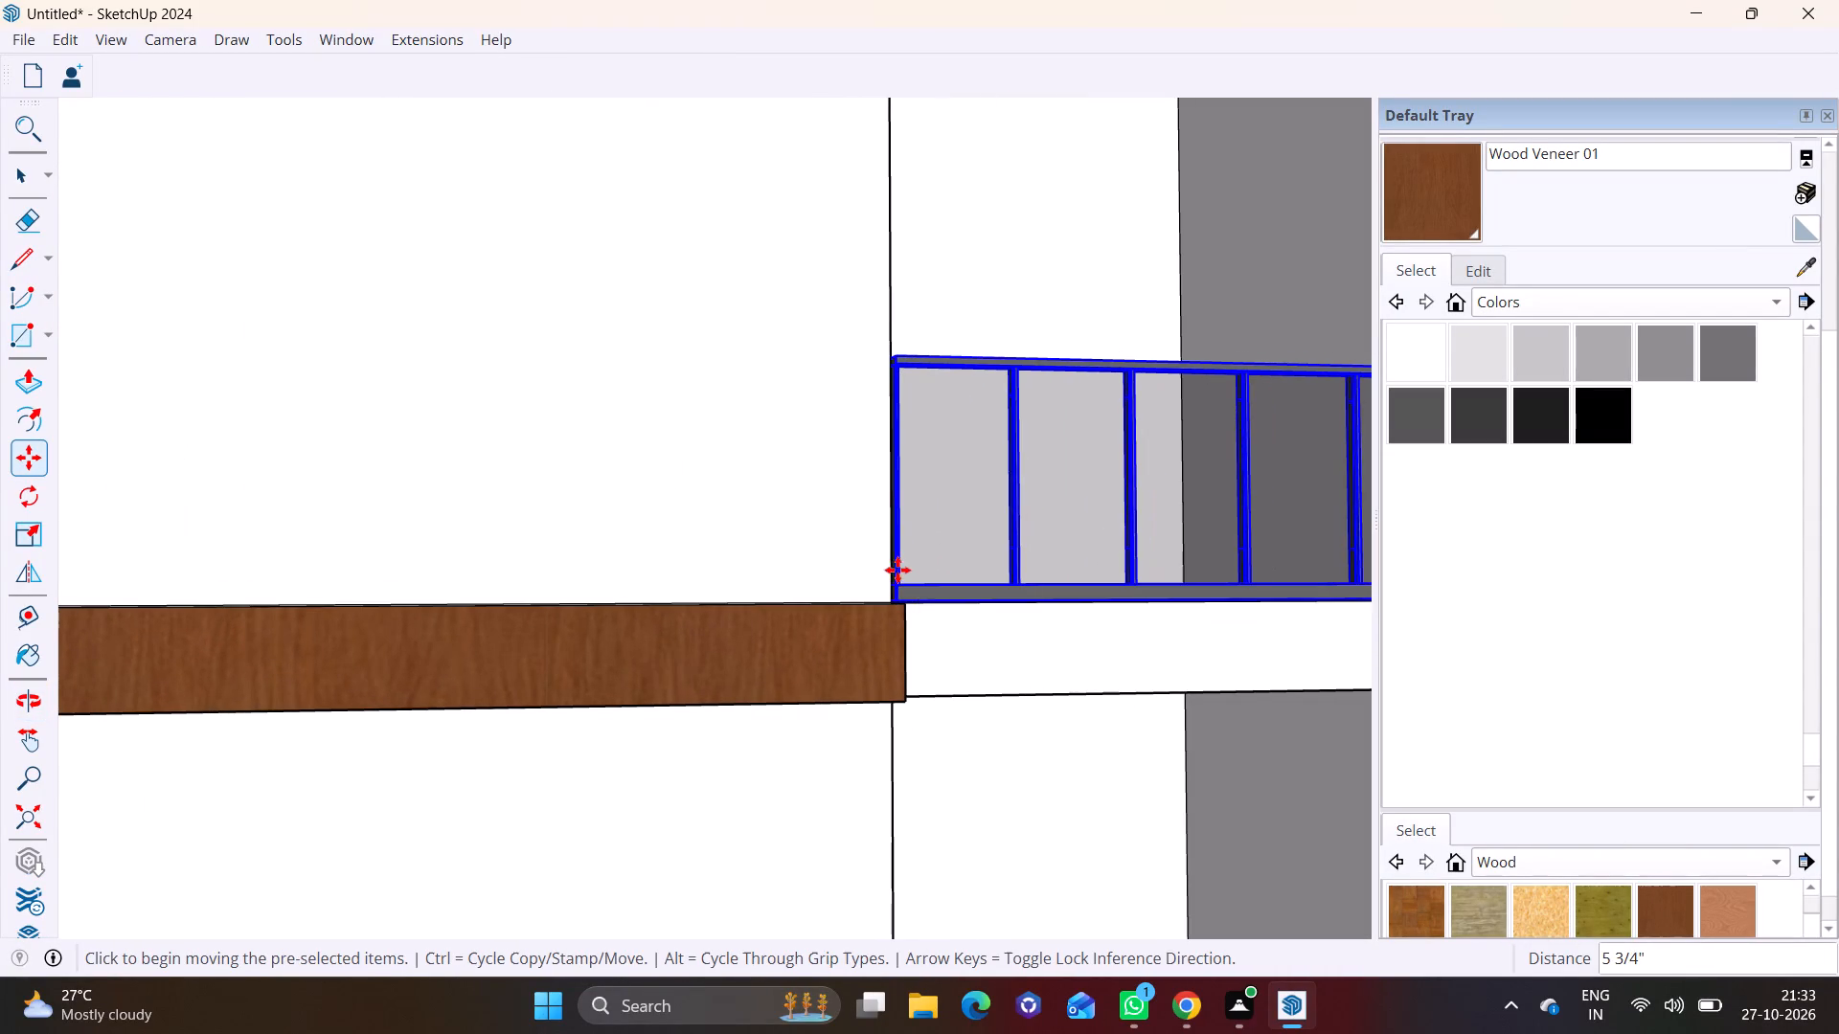
# Copy the third-storey railing about 11' 2 1/4" down onto the second-storey balcony slab.
pyautogui.scroll(-8, 910, 565)
pyautogui.moveTo(948, 554); pyautogui.dragTo(767, 506, button='middle')
pyautogui.scroll(6, 786, 516)
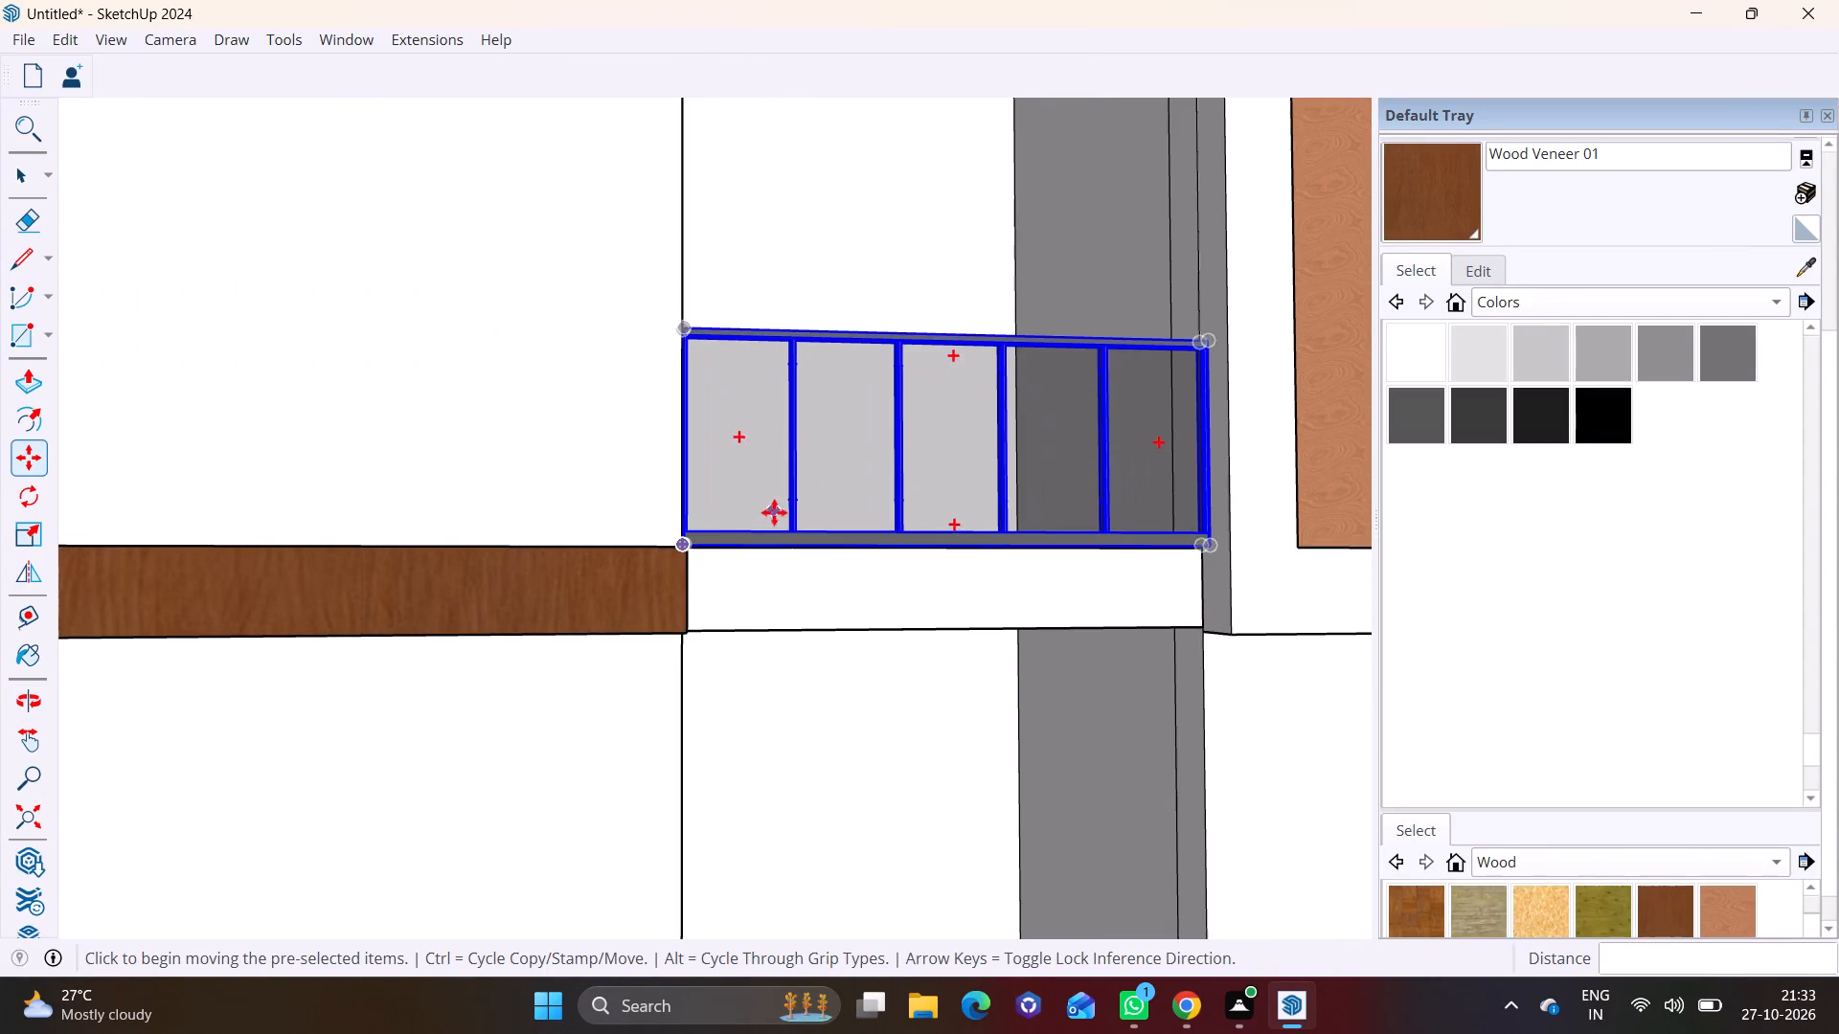
pyautogui.click(688, 537)
pyautogui.keyDown('shift'); pyautogui.moveTo(761, 764); pyautogui.dragTo(682, 414, button='middle'); pyautogui.keyUp('shift')
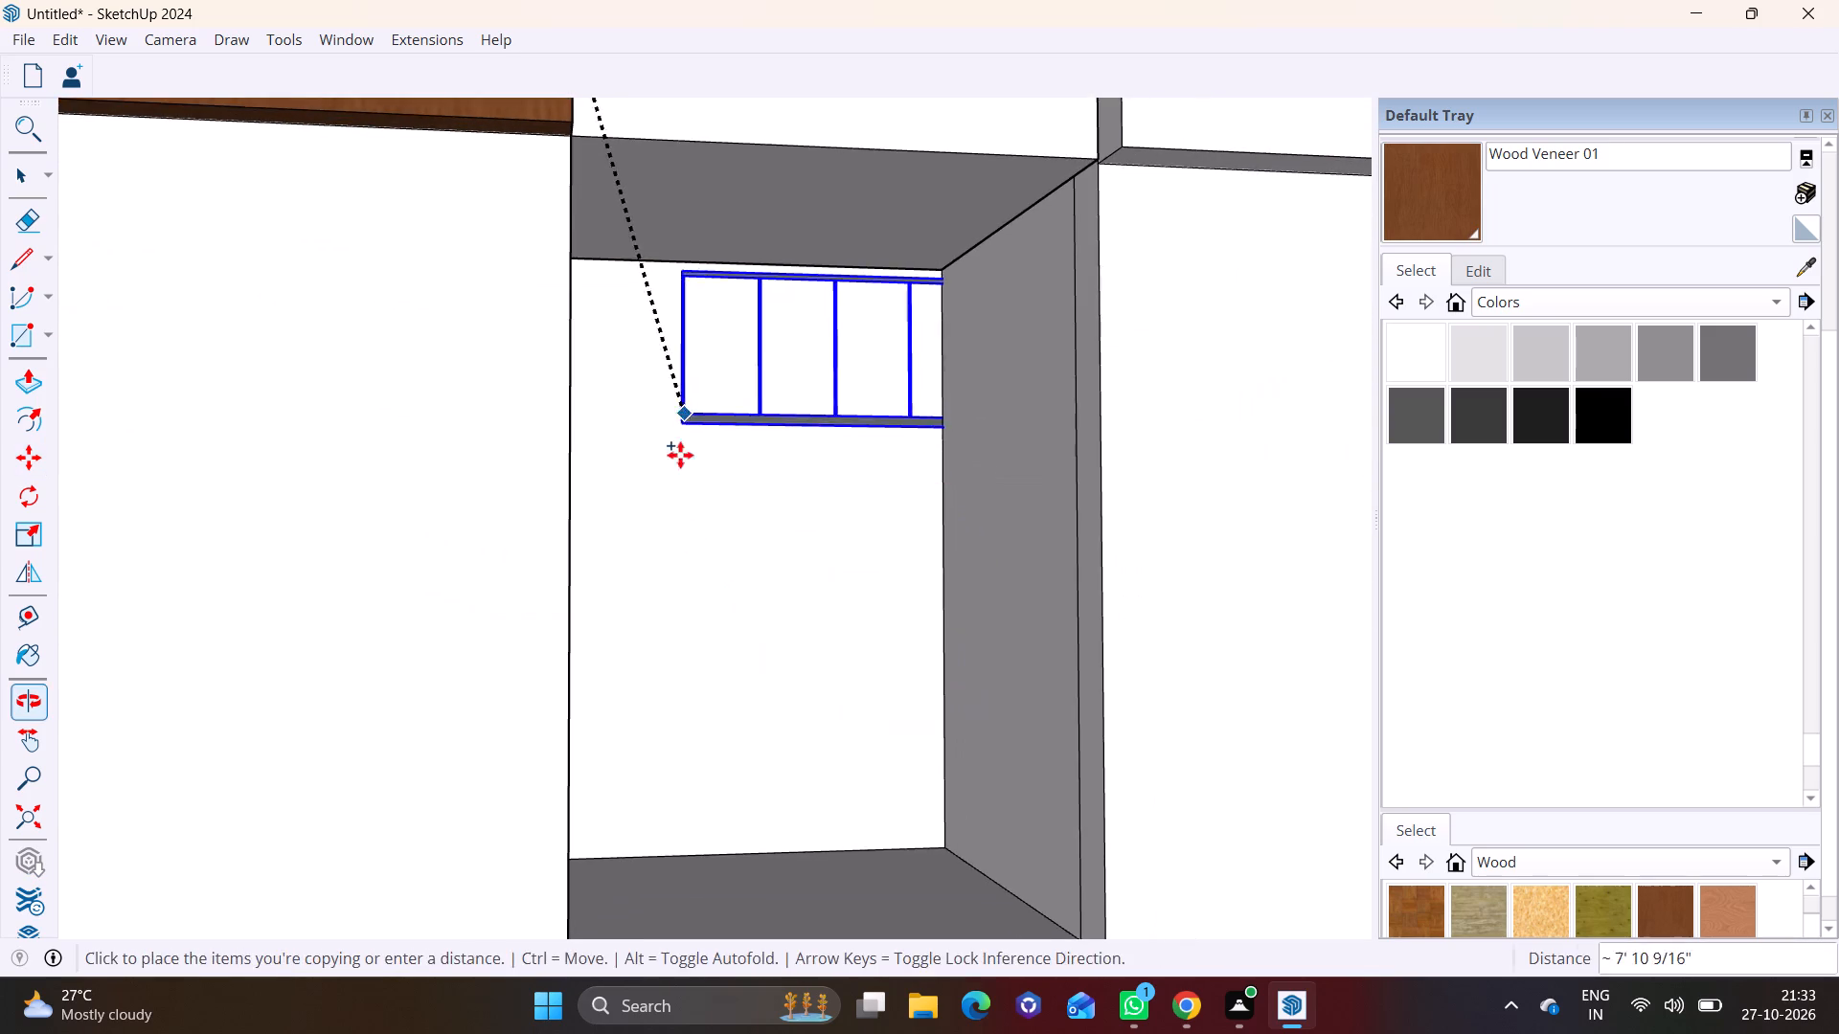
pyautogui.moveTo(726, 693); pyautogui.dragTo(722, 447, button='middle')
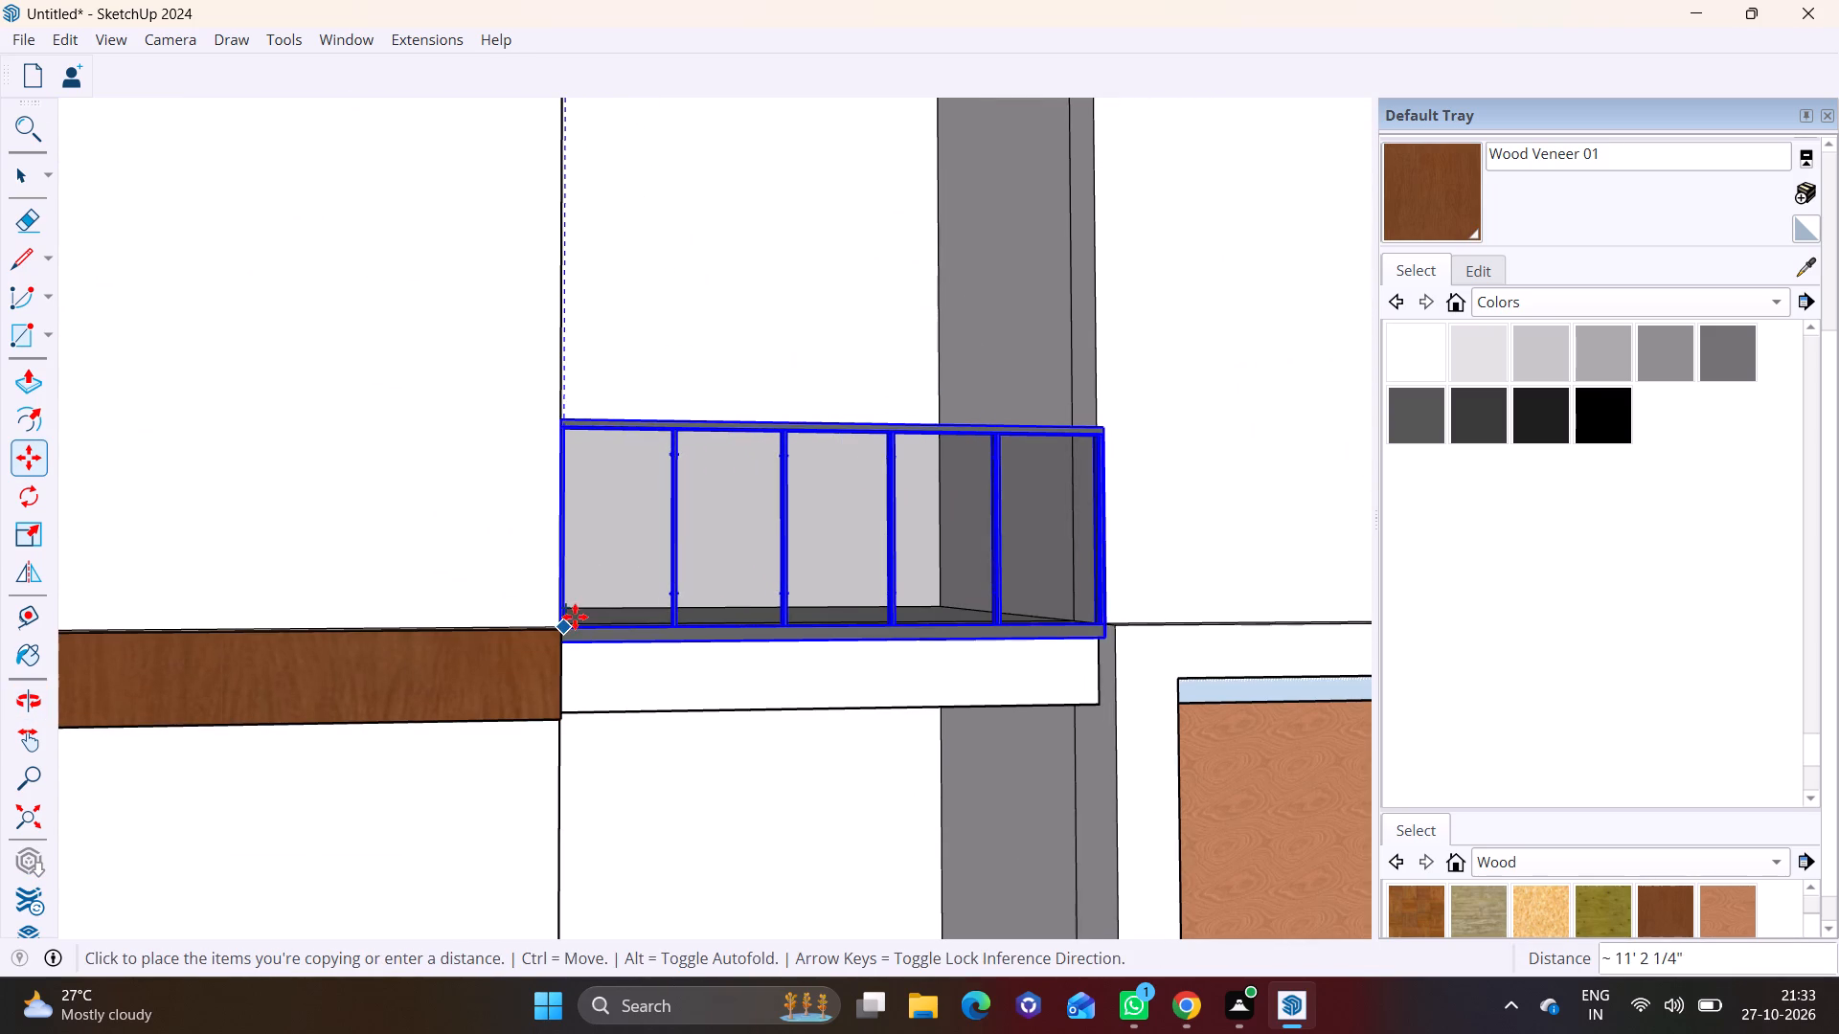
pyautogui.click(575, 616)
# Copy the second-storey railing about 11' 7/16" down to the ground-floor balcony and clear the selection.
pyautogui.moveTo(738, 586); pyautogui.dragTo(112, 624, button='middle')
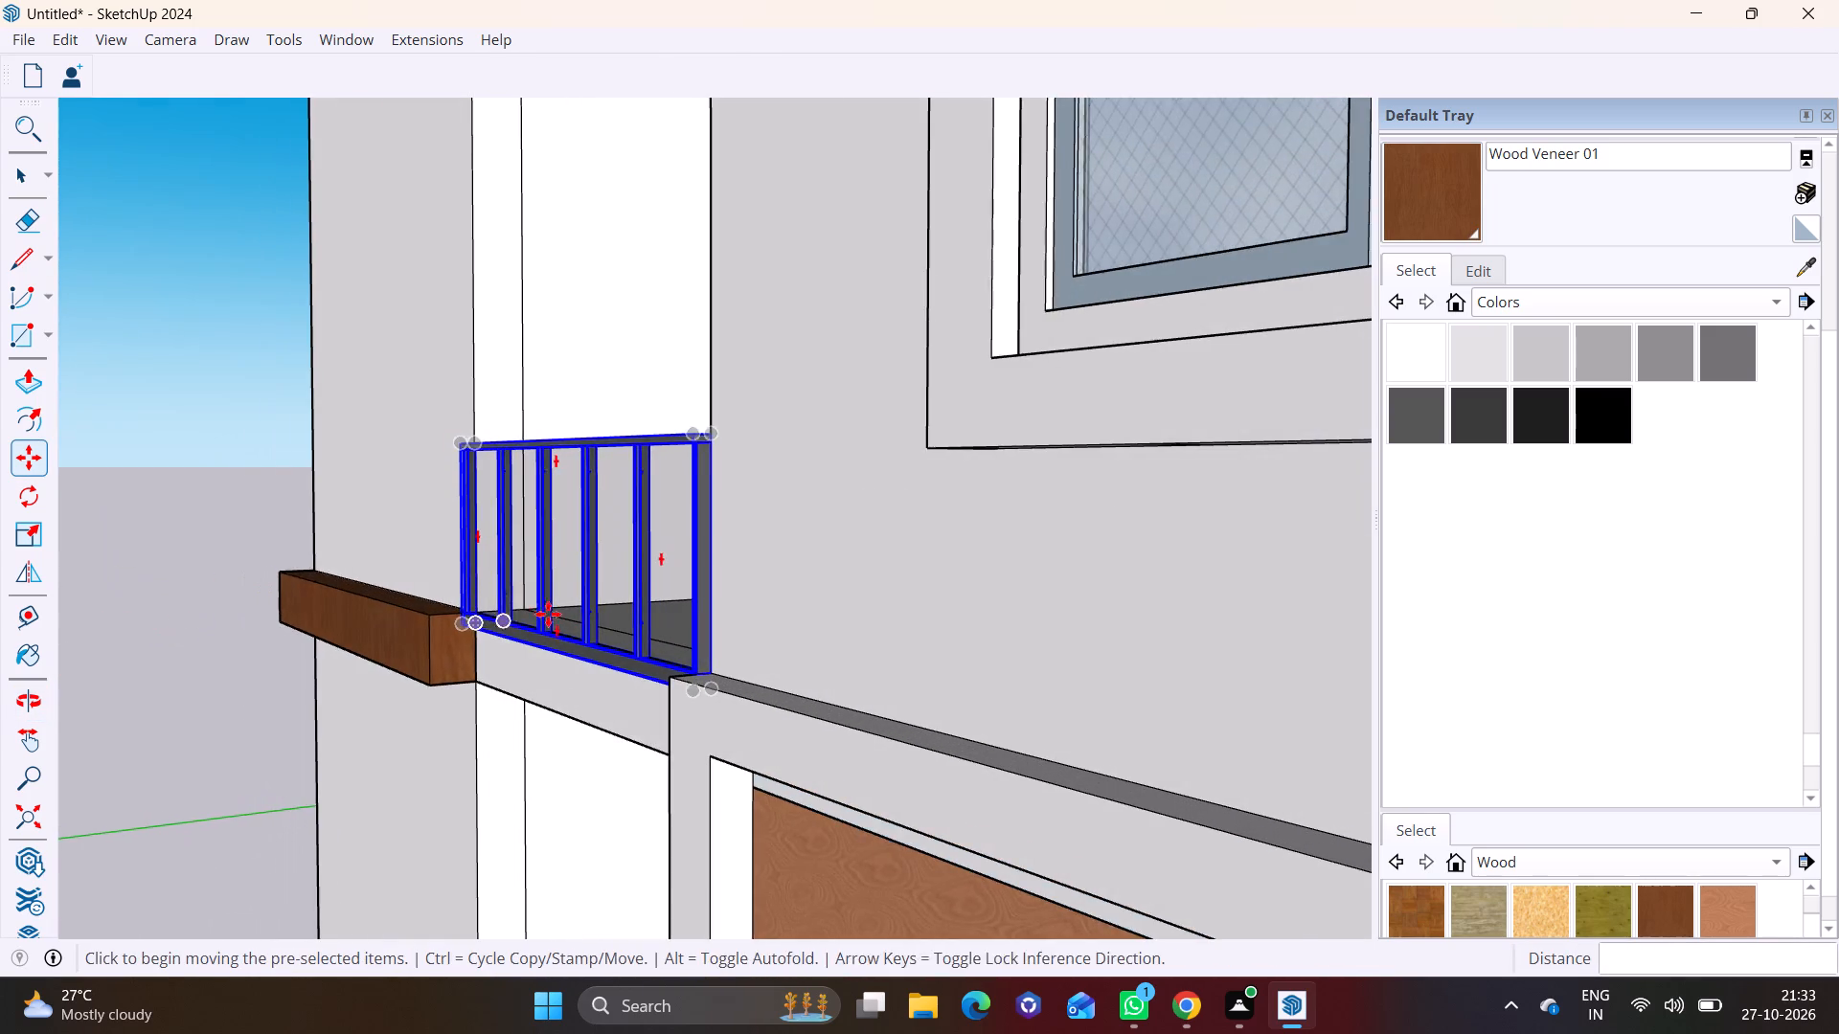
pyautogui.scroll(-5, 549, 614)
pyautogui.moveTo(614, 670); pyautogui.dragTo(1103, 608, button='middle')
pyautogui.keyDown('shift'); pyautogui.moveTo(920, 642); pyautogui.dragTo(984, 456, button='middle'); pyautogui.keyUp('shift')
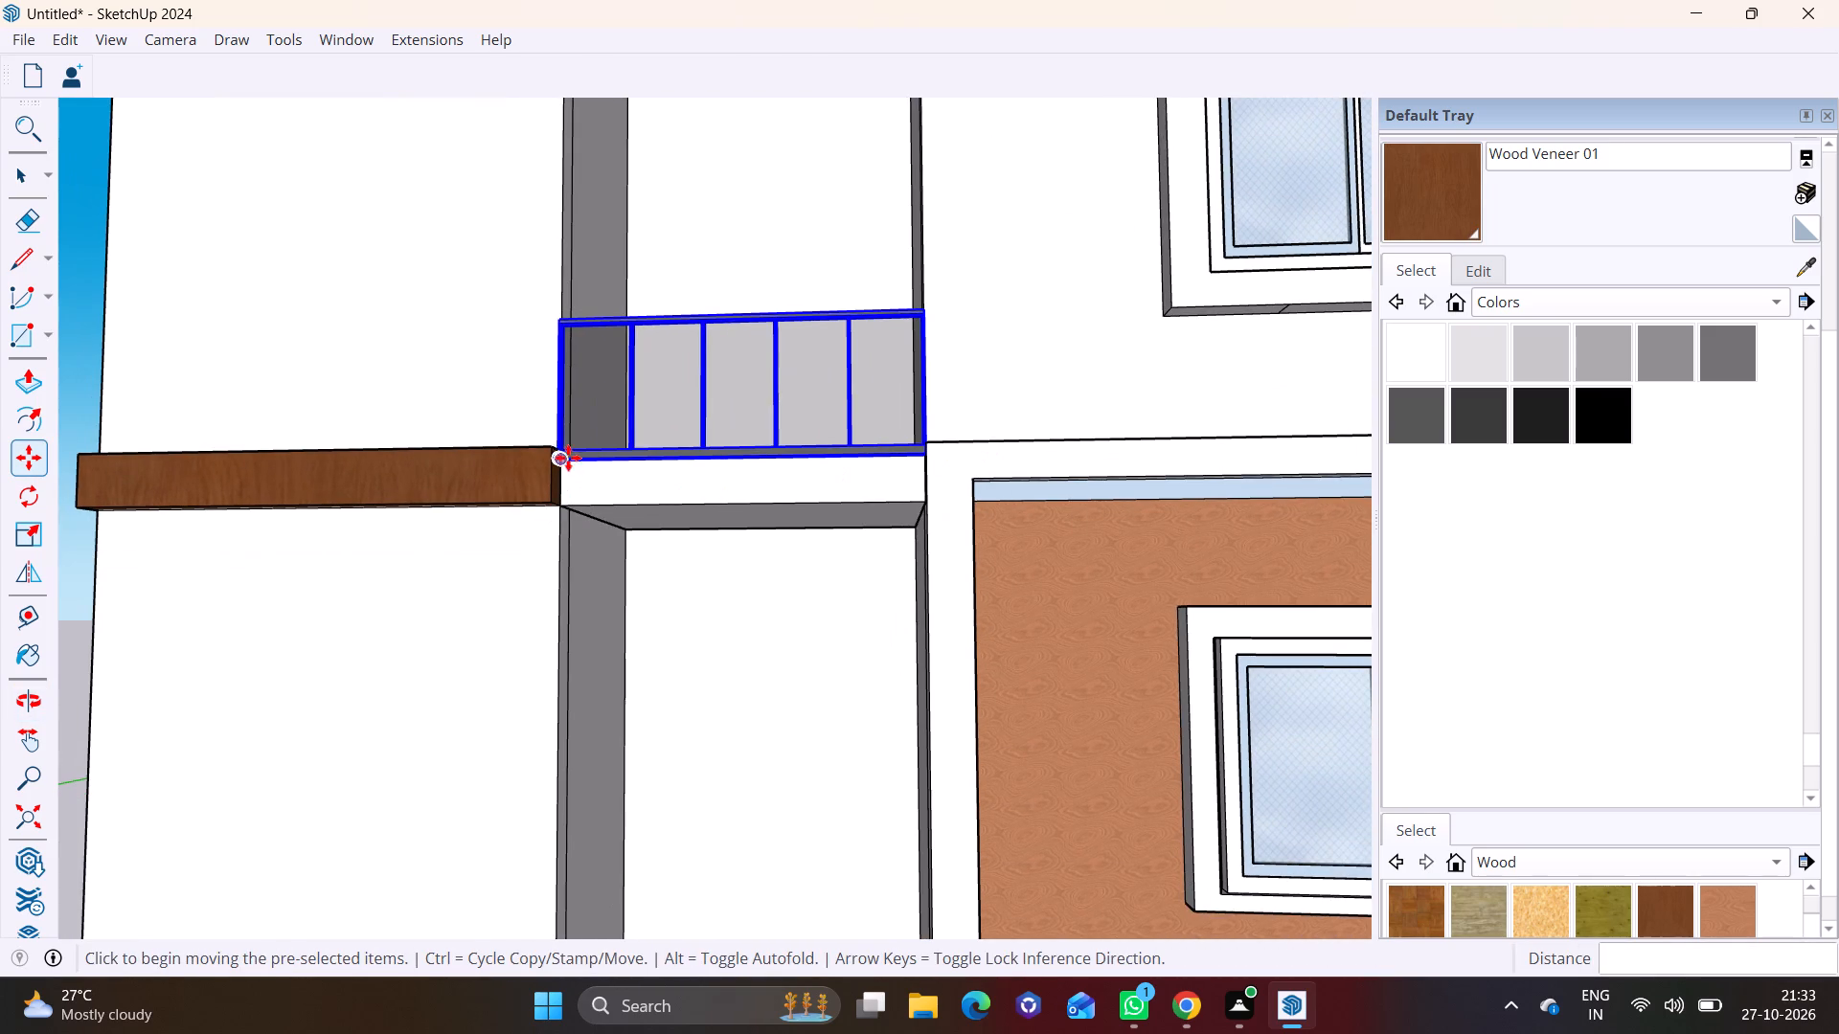
pyautogui.click(567, 456)
pyautogui.keyDown('shift'); pyautogui.moveTo(627, 729); pyautogui.dragTo(684, 377, button='middle'); pyautogui.keyUp('shift')
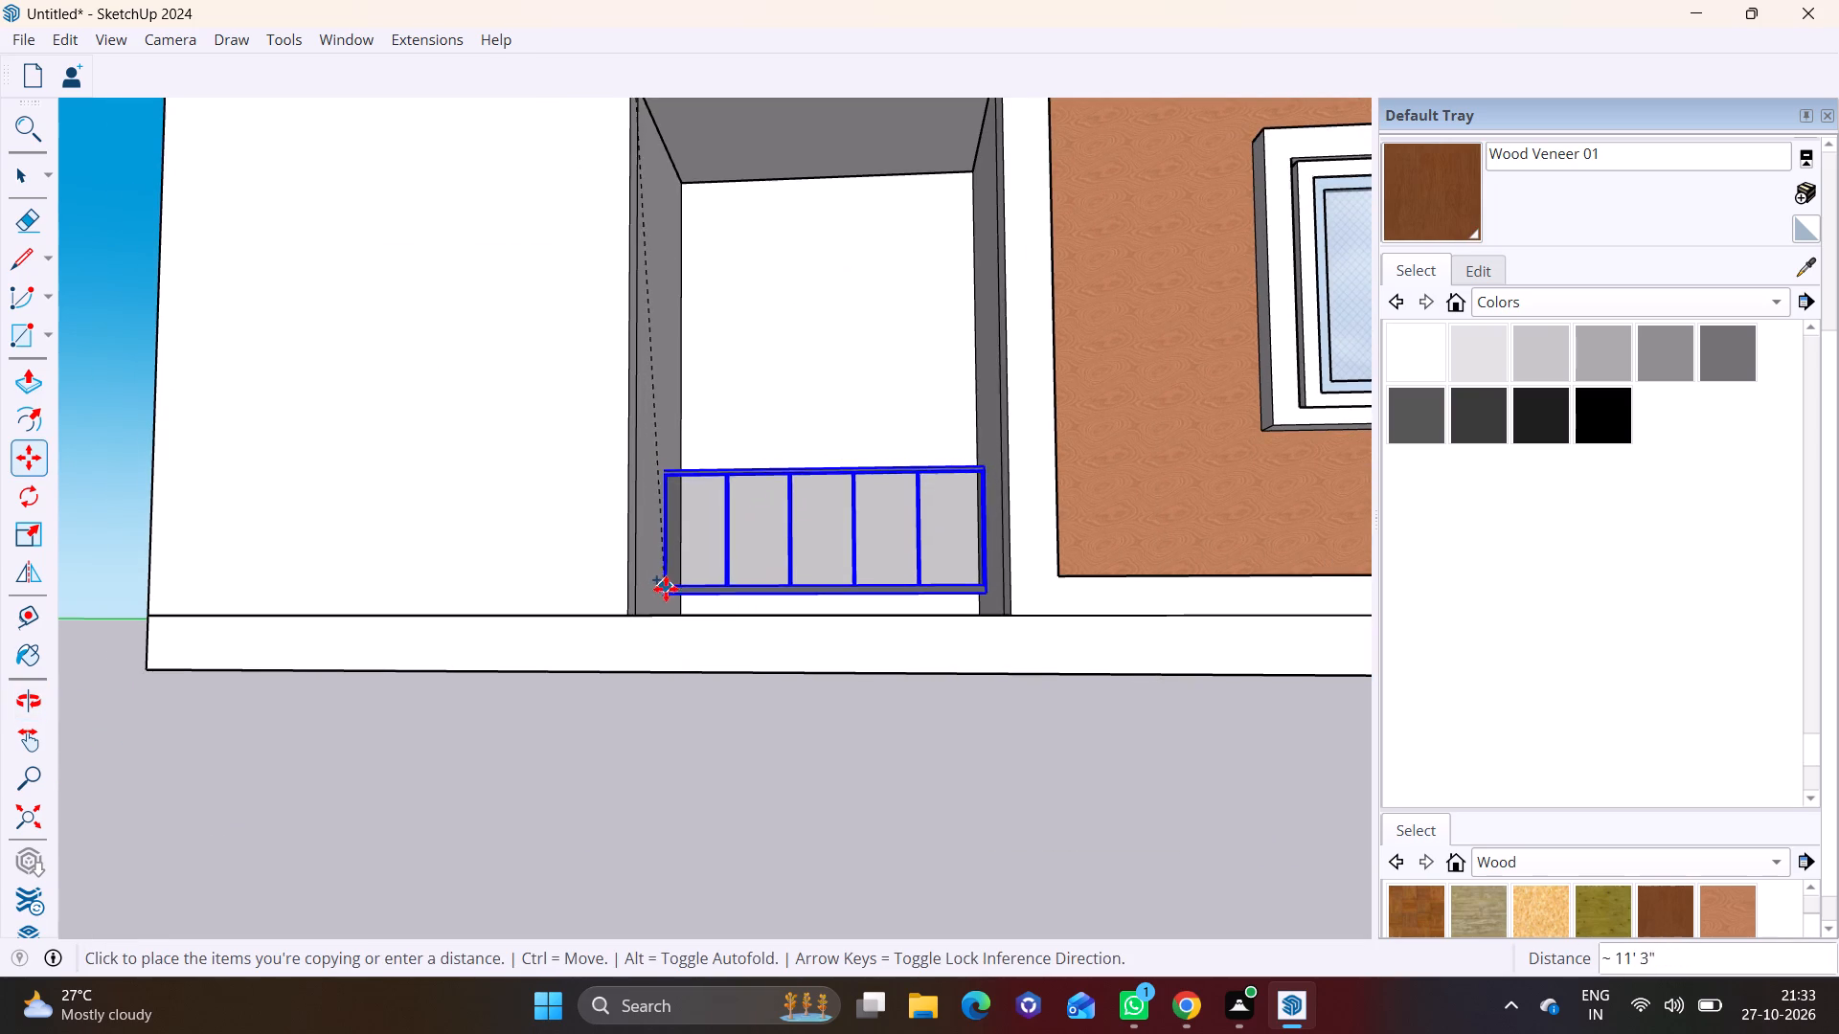
pyautogui.click(636, 606)
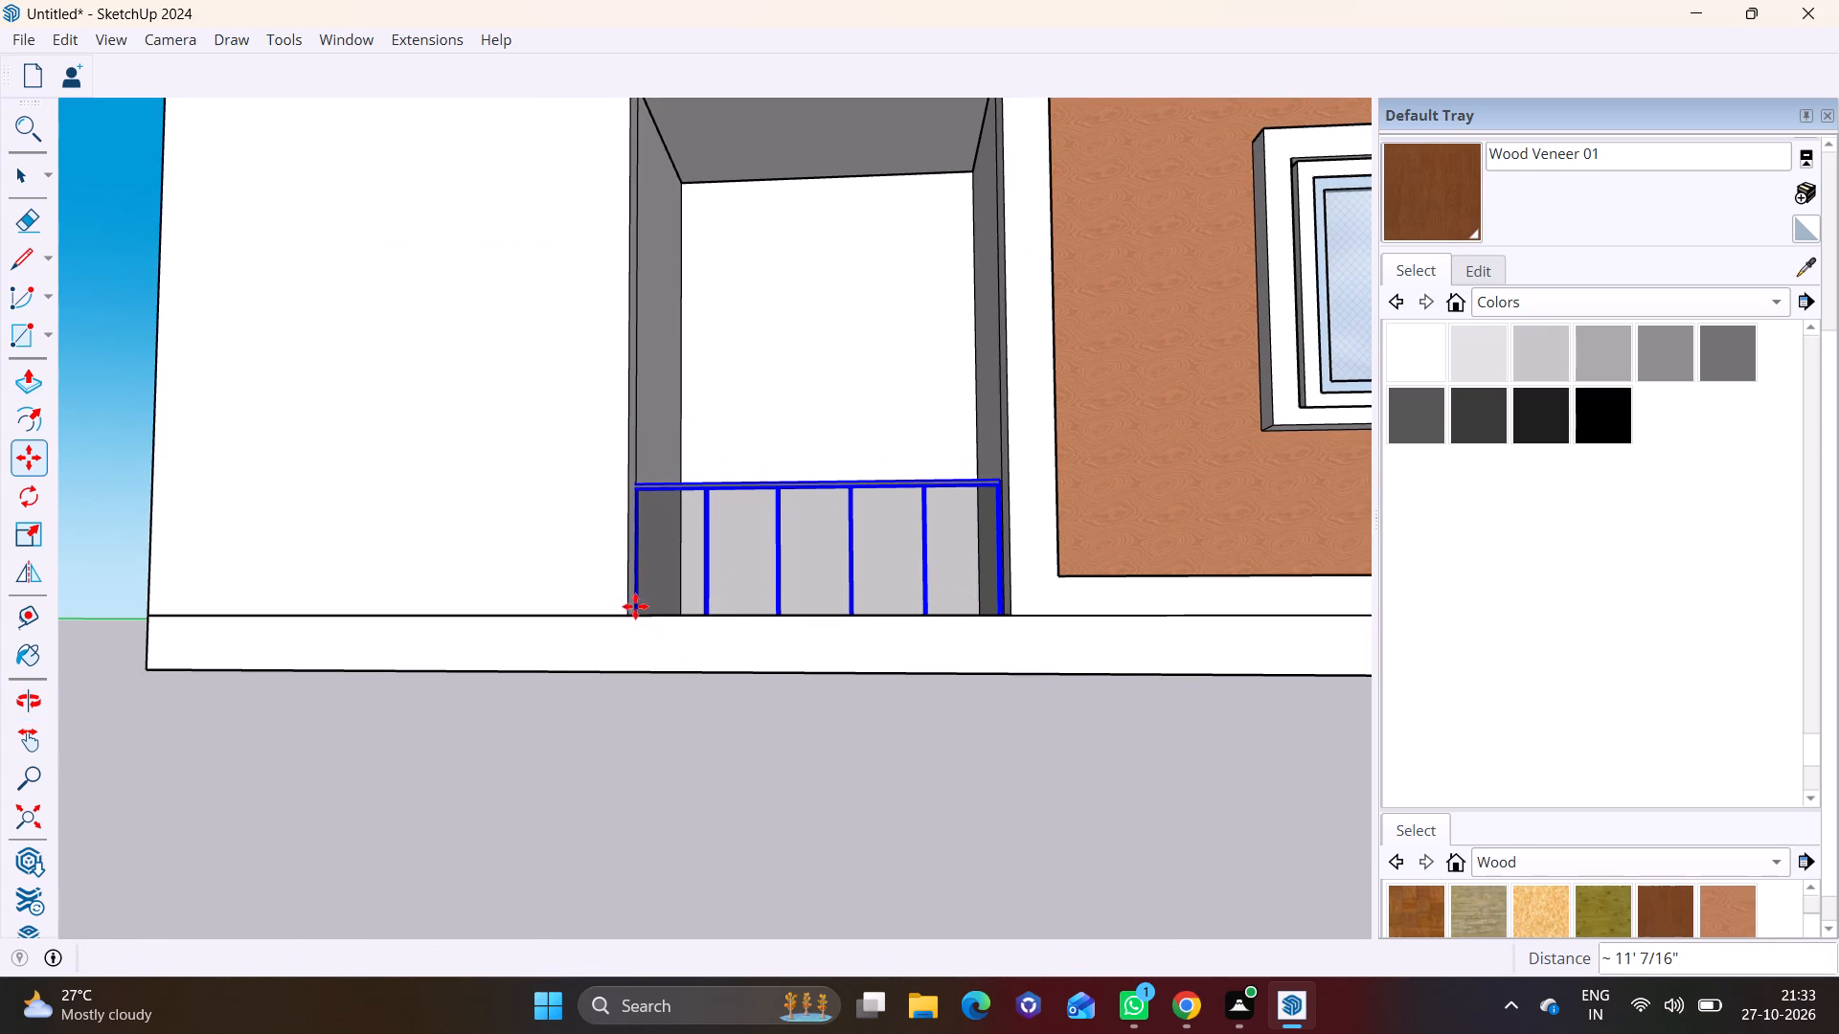
pyautogui.press('space')
pyautogui.click(632, 713)
# Move the ground-floor railing outward along the floor to the front edge of the balcony opening, then deselect it.
pyautogui.moveTo(890, 519); pyautogui.dragTo(644, 695, button='middle')
pyautogui.scroll(9, 593, 666)
pyautogui.click(674, 641)
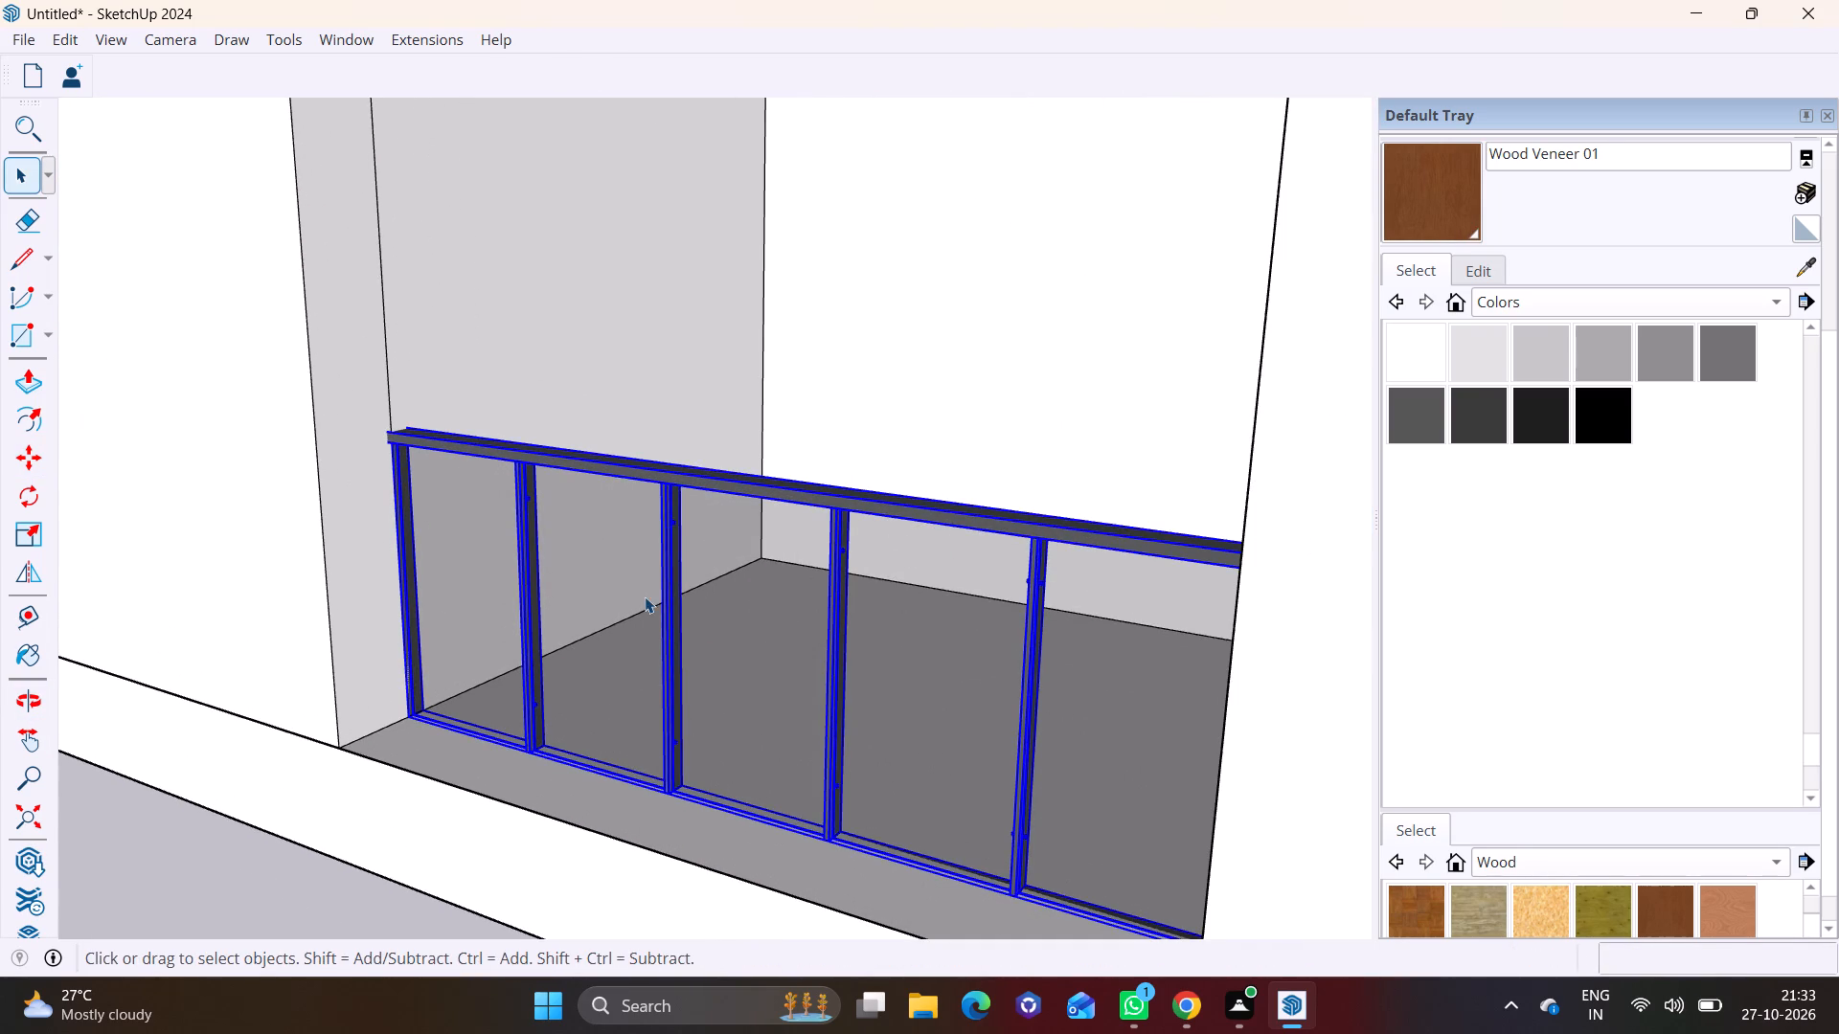
pyautogui.press('m')
pyautogui.click(410, 709)
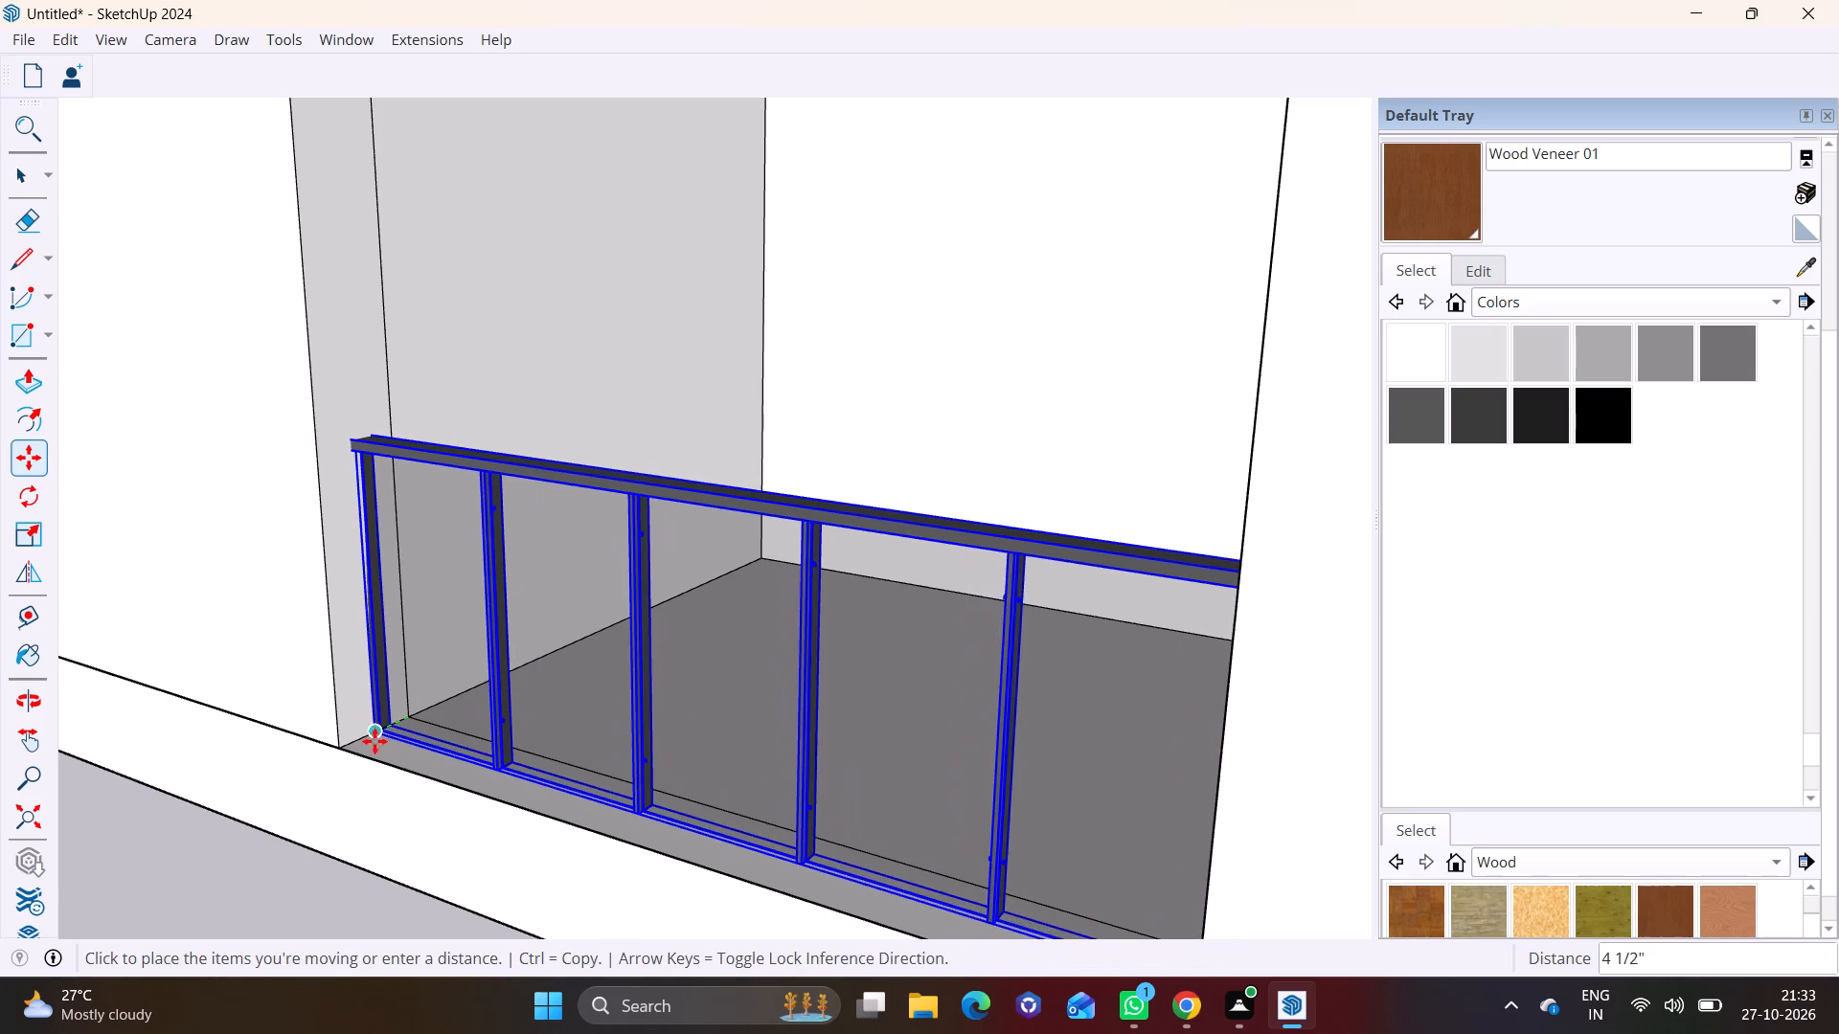
pyautogui.click(355, 740)
pyautogui.press('space')
pyautogui.moveTo(207, 885); pyautogui.dragTo(210, 866)
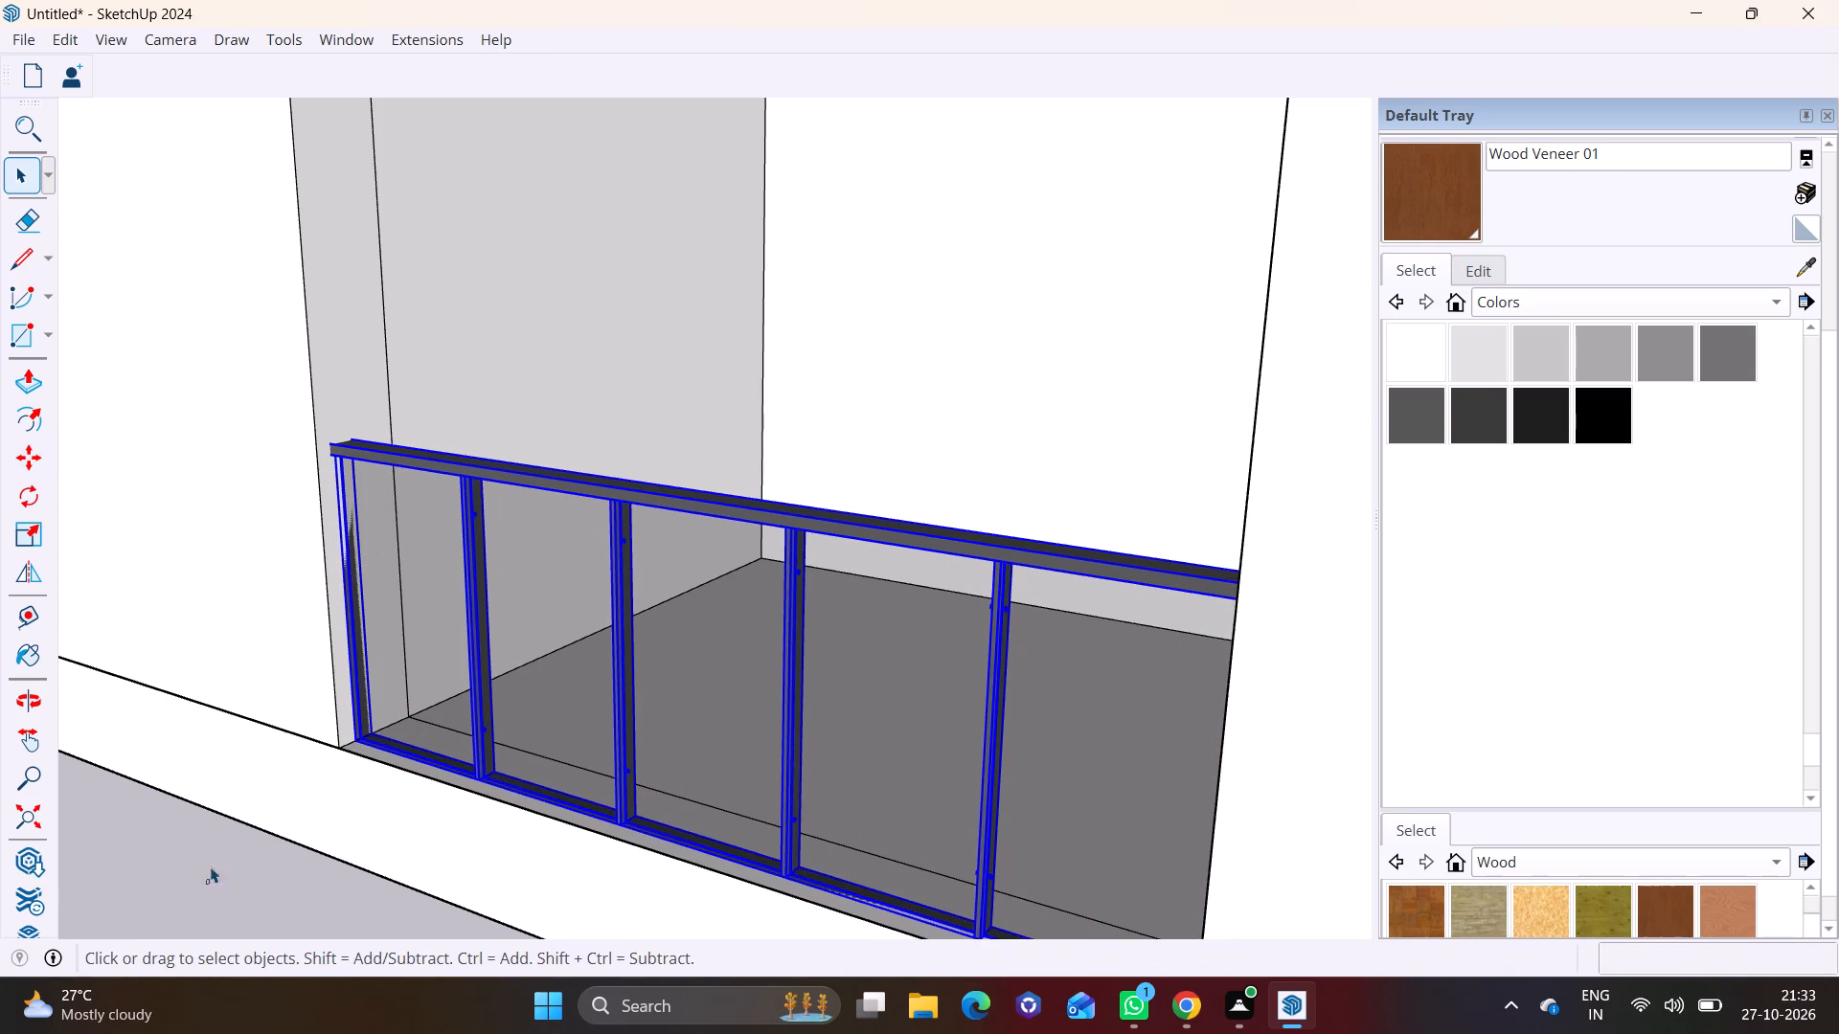
pyautogui.moveTo(210, 866); pyautogui.dragTo(209, 862)
# Examine the finished balcony railings on all floors and the overall facade from both sides of the building corner.
pyautogui.scroll(-12, 199, 839)
pyautogui.scroll(1, 236, 814)
pyautogui.moveTo(240, 814); pyautogui.dragTo(455, 719, button='middle')
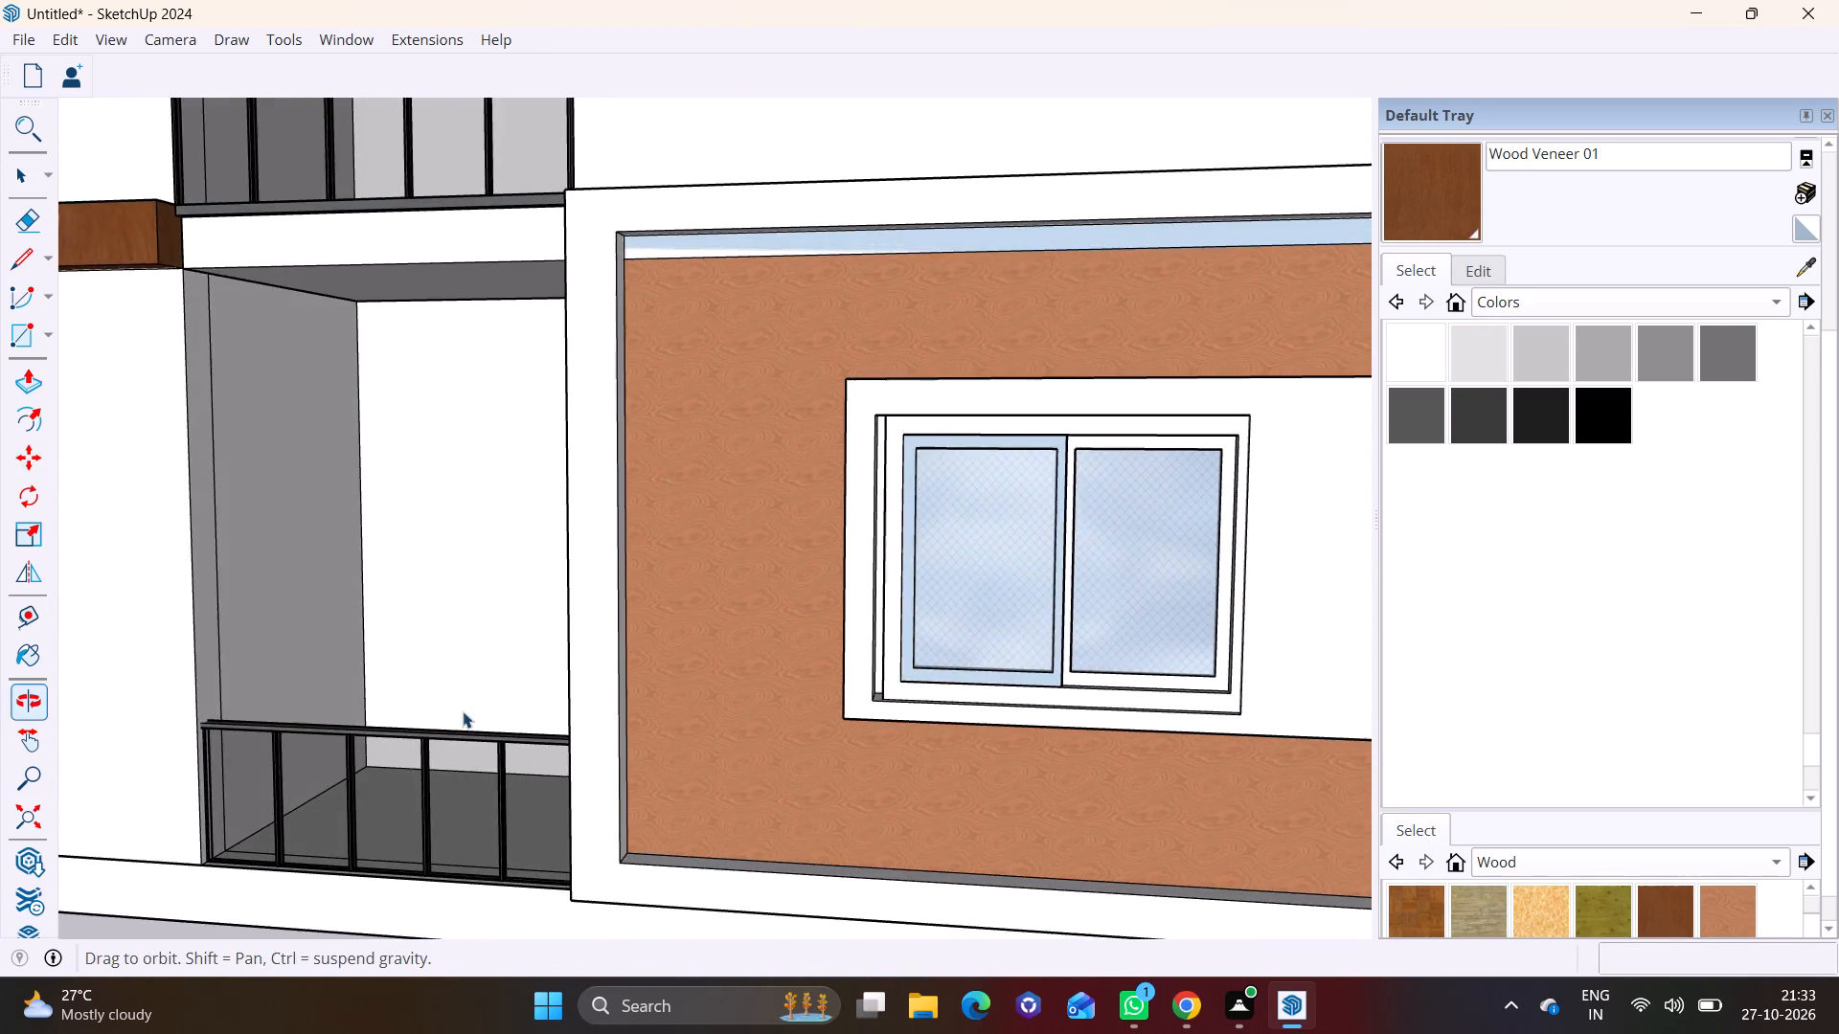
pyautogui.scroll(-12, 467, 712)
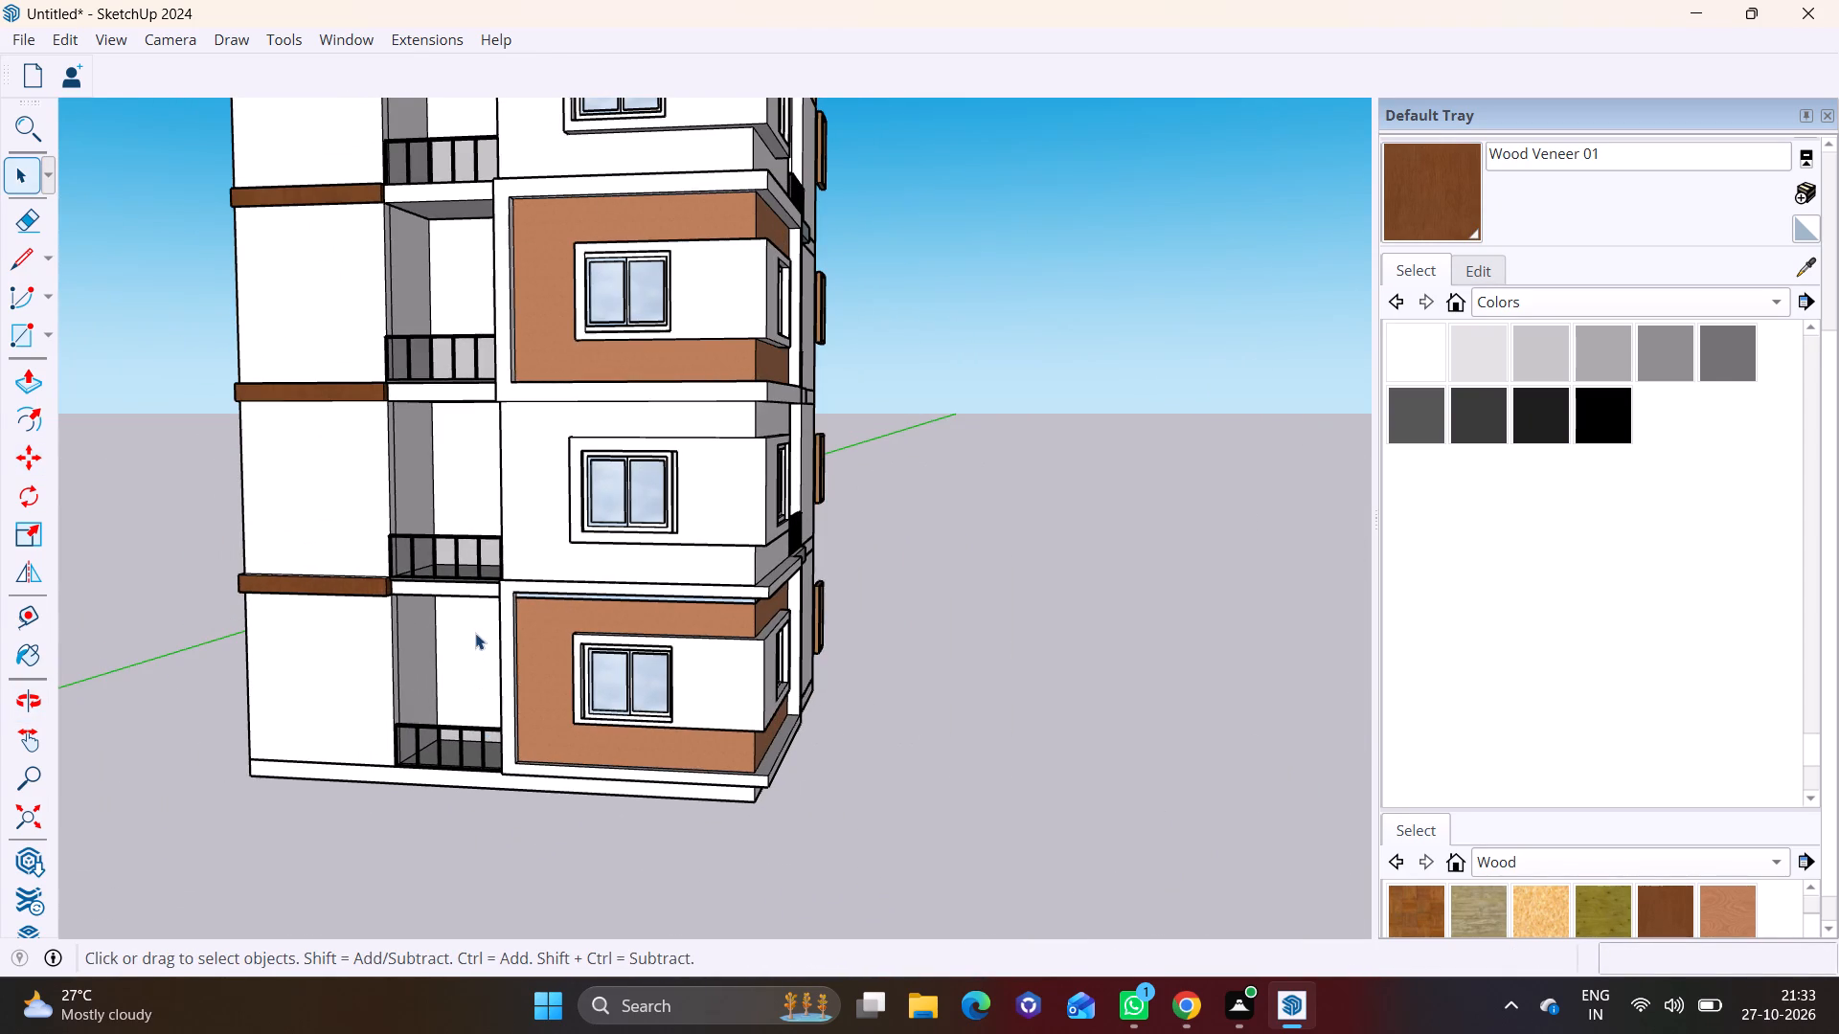
pyautogui.keyDown('shift'); pyautogui.moveTo(477, 628); pyautogui.dragTo(750, 780, button='middle'); pyautogui.keyUp('shift')
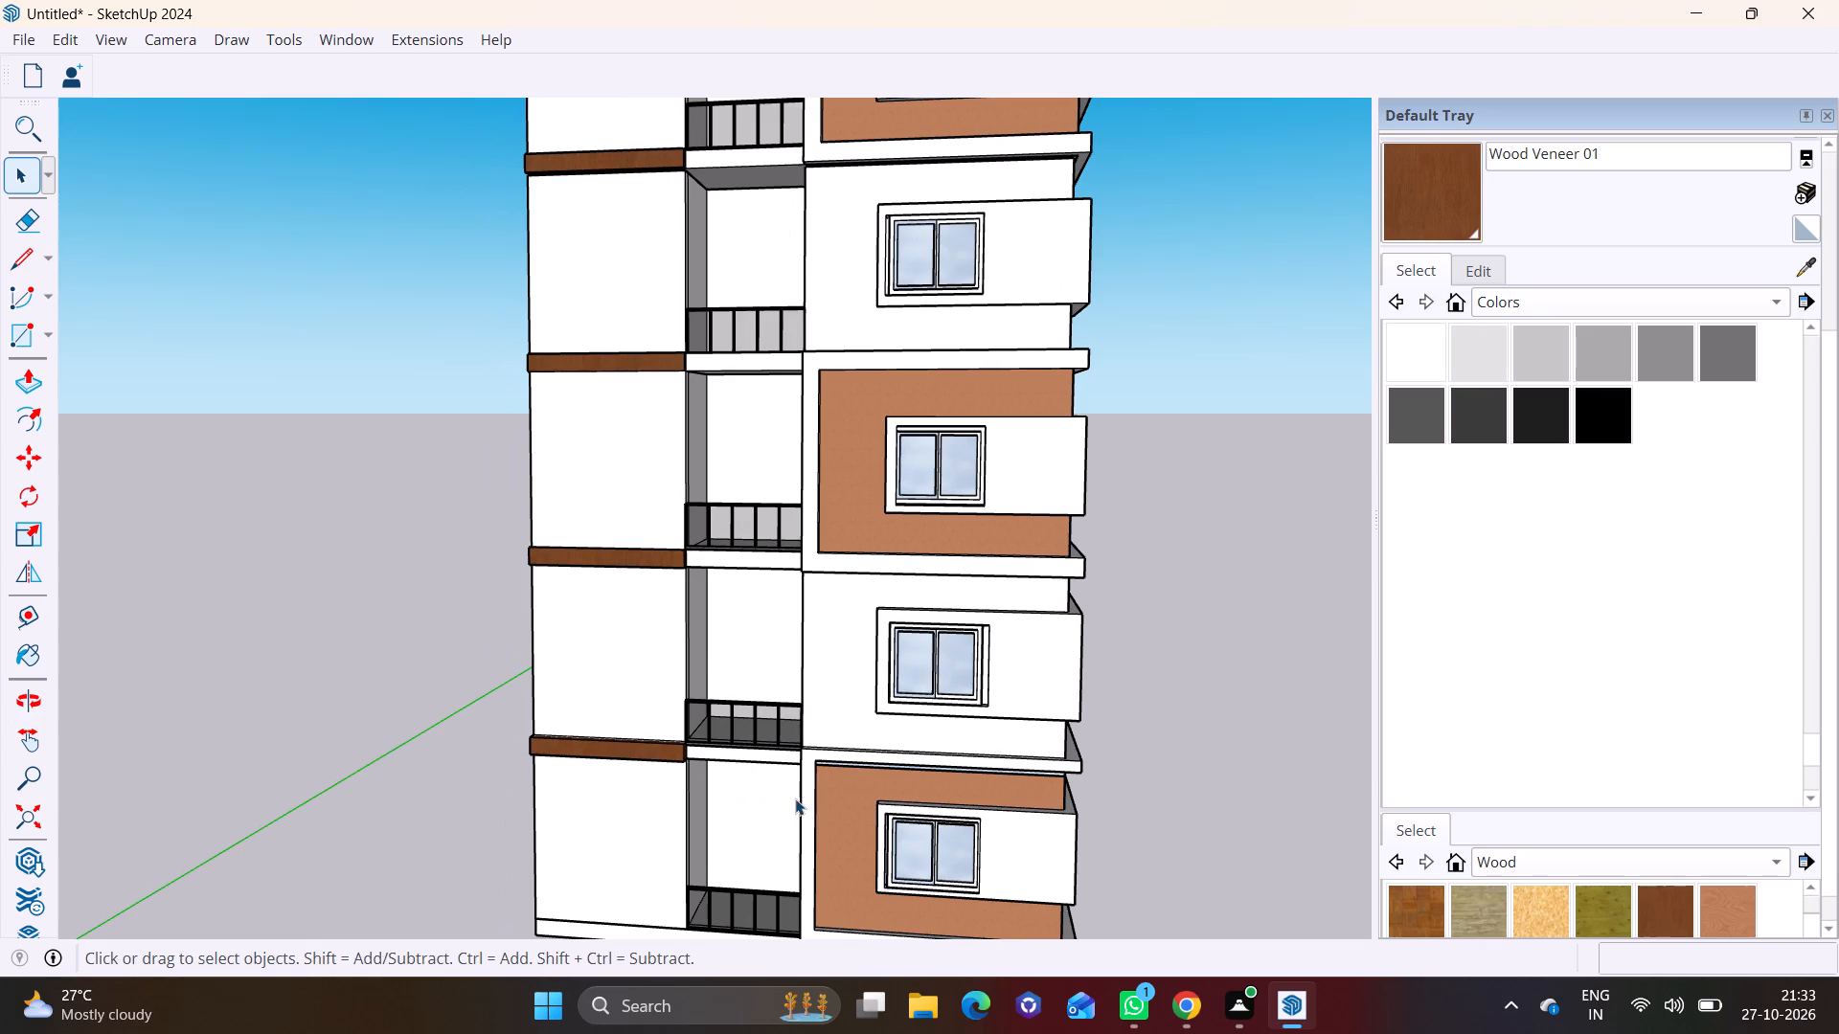
pyautogui.moveTo(795, 798); pyautogui.dragTo(676, 802, button='middle')
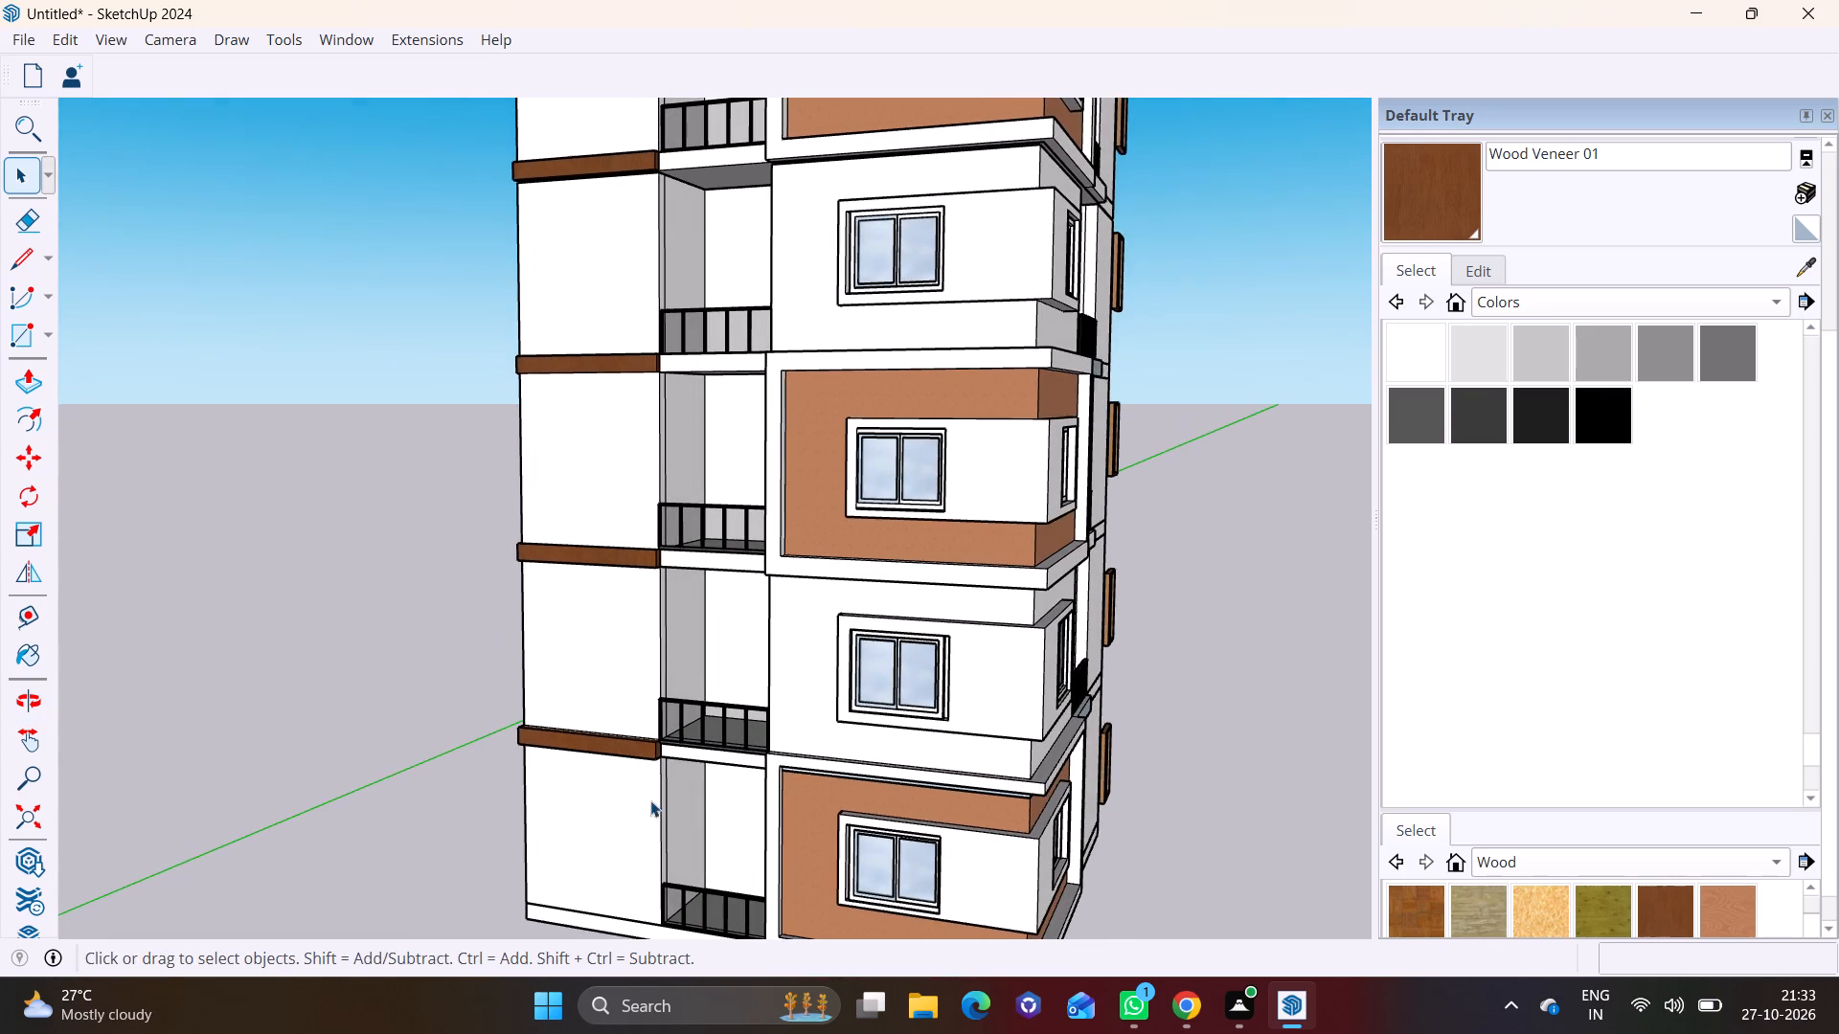
pyautogui.scroll(-3, 774, 750)
pyautogui.moveTo(854, 755); pyautogui.dragTo(679, 767, button='middle')
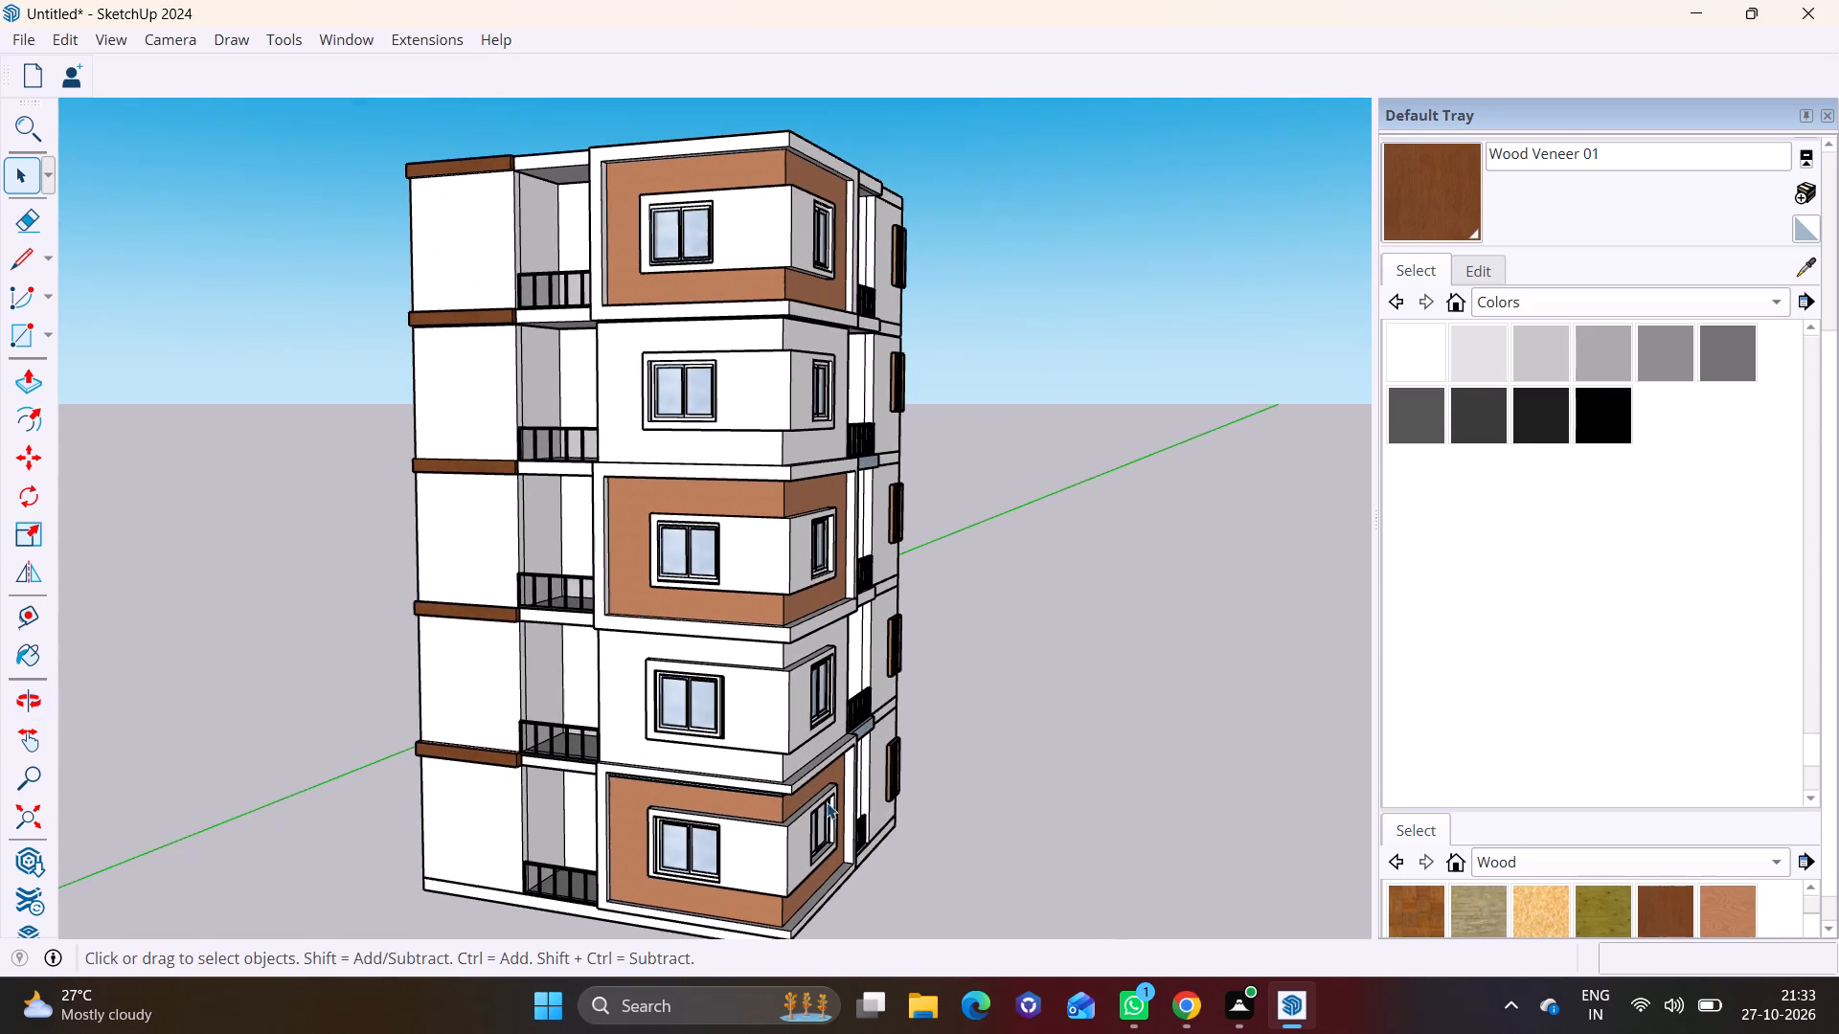
pyautogui.moveTo(827, 800); pyautogui.dragTo(617, 786, button='middle')
pyautogui.scroll(-1, 656, 776)
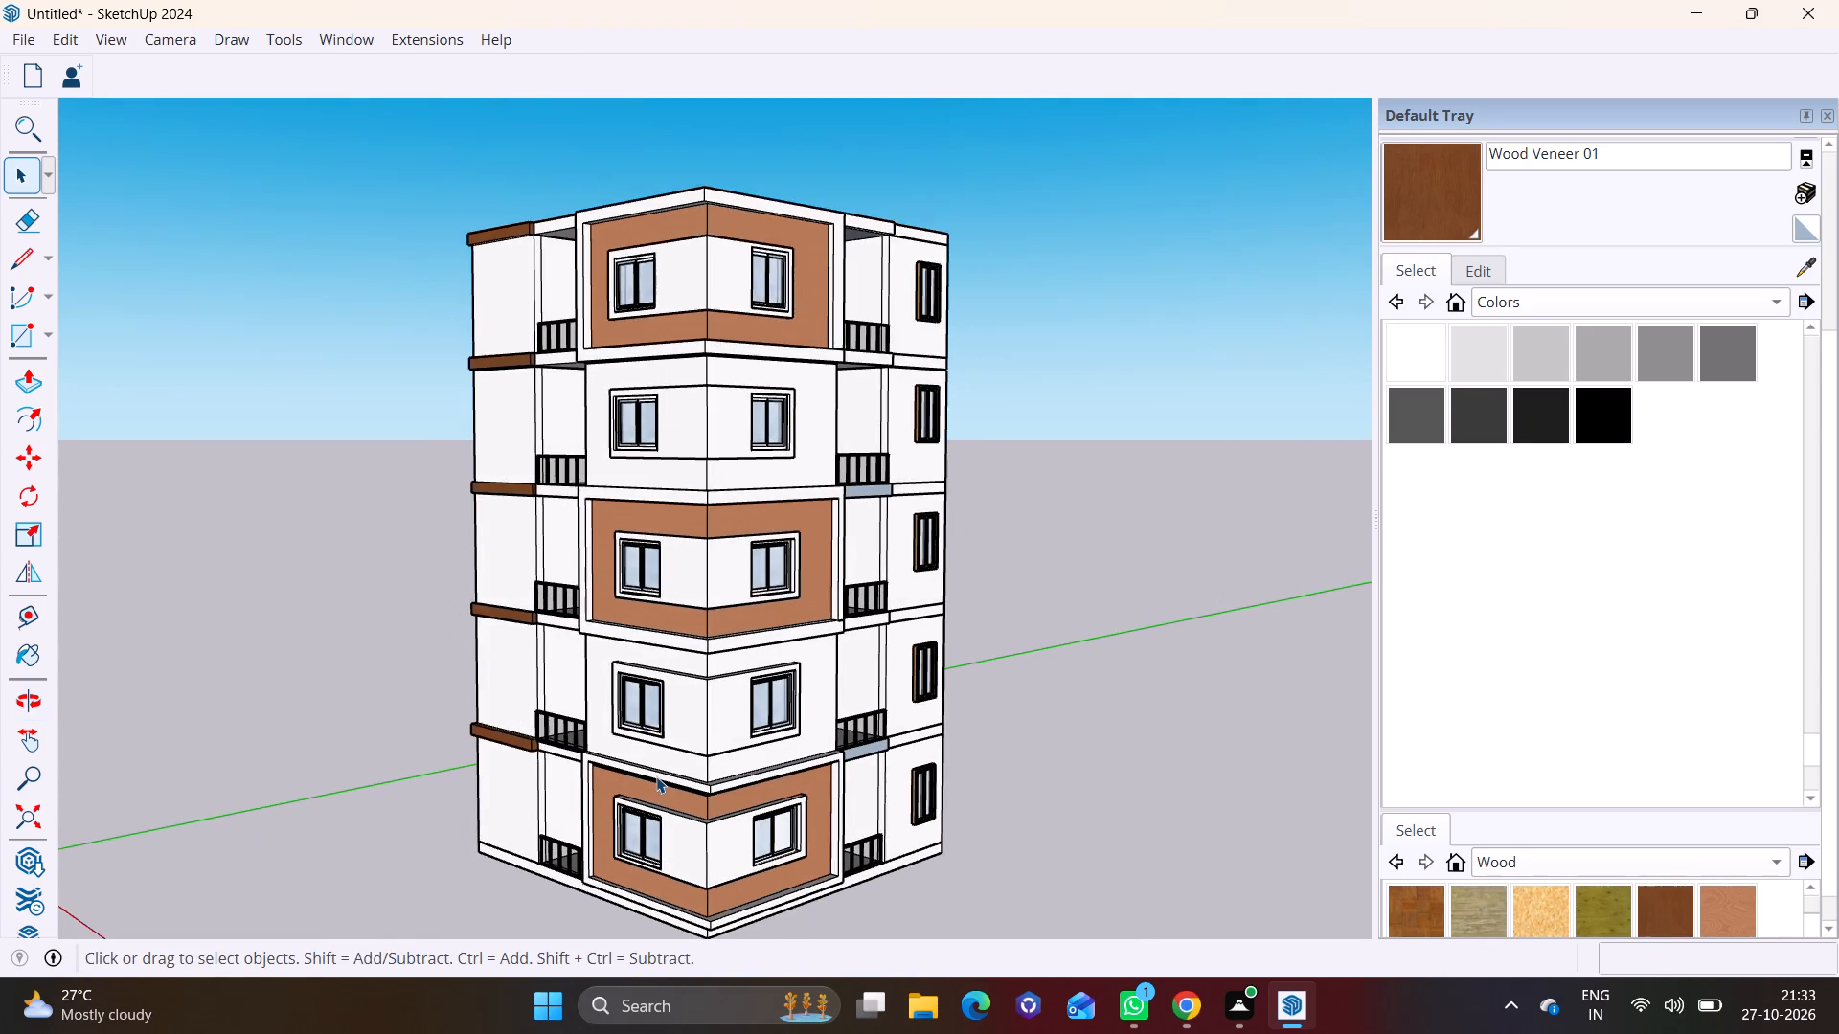
pyautogui.scroll(-3, 656, 776)
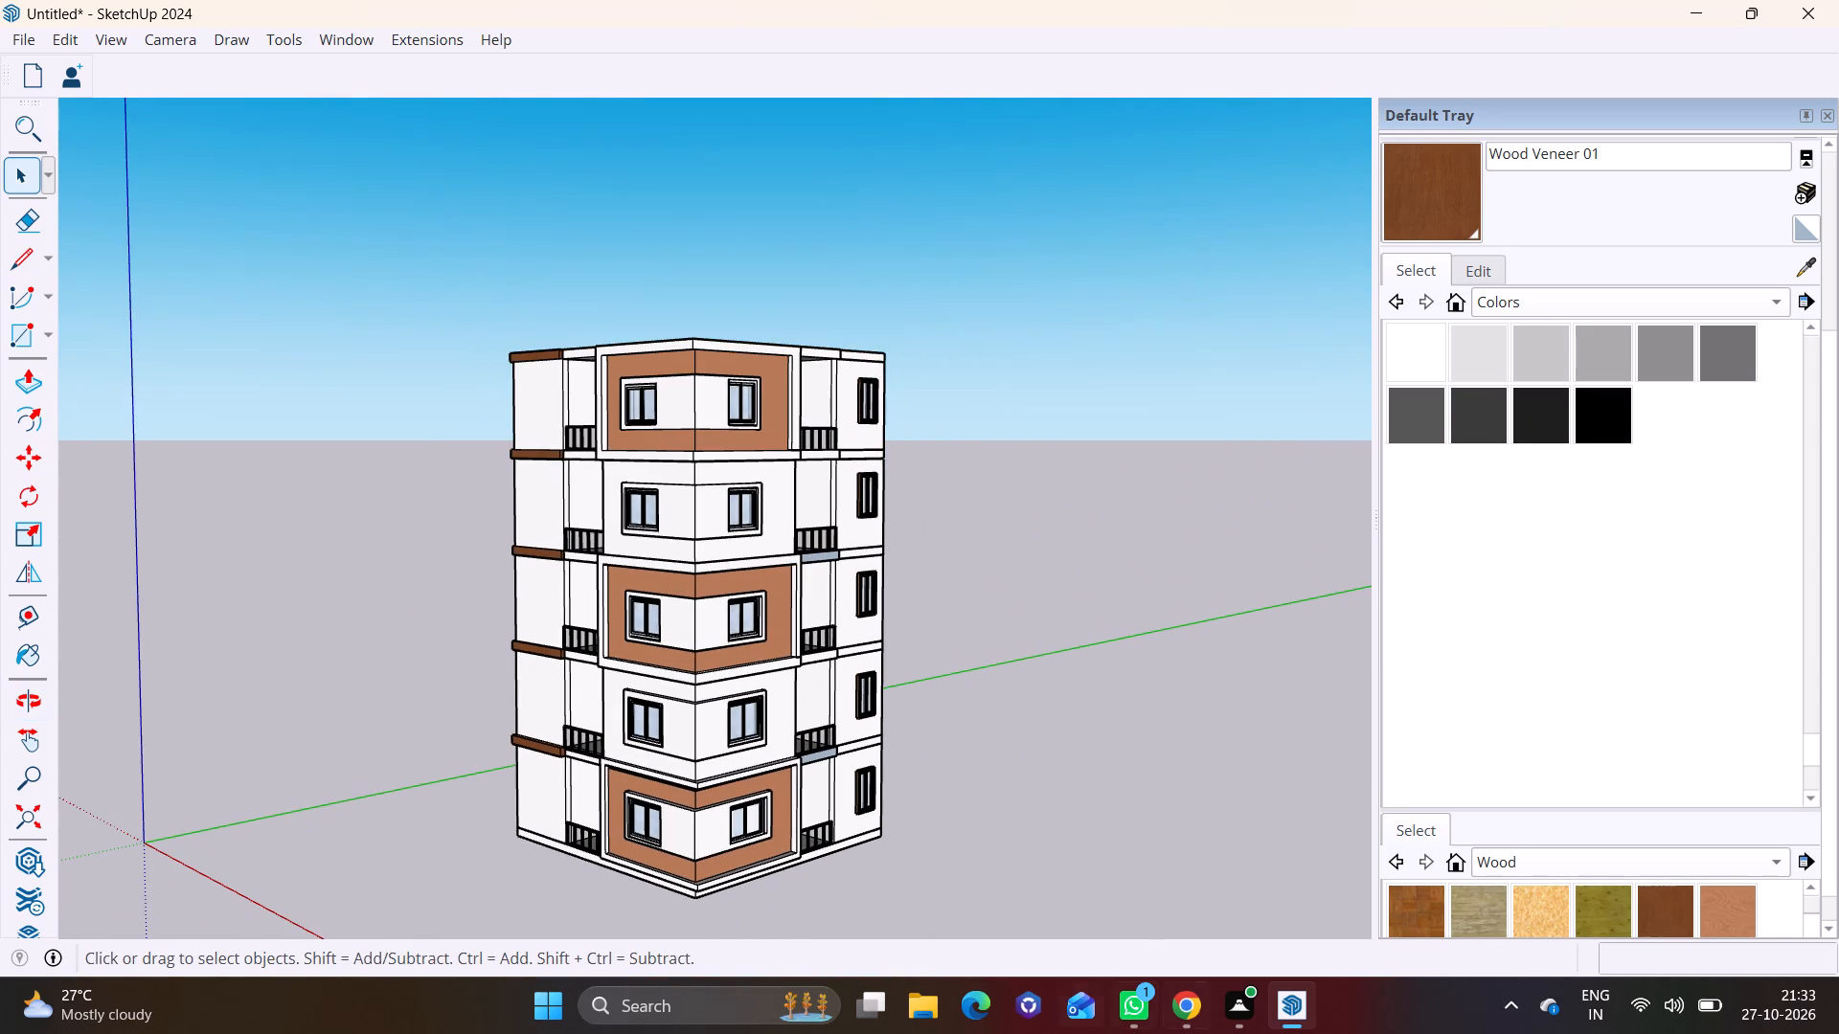
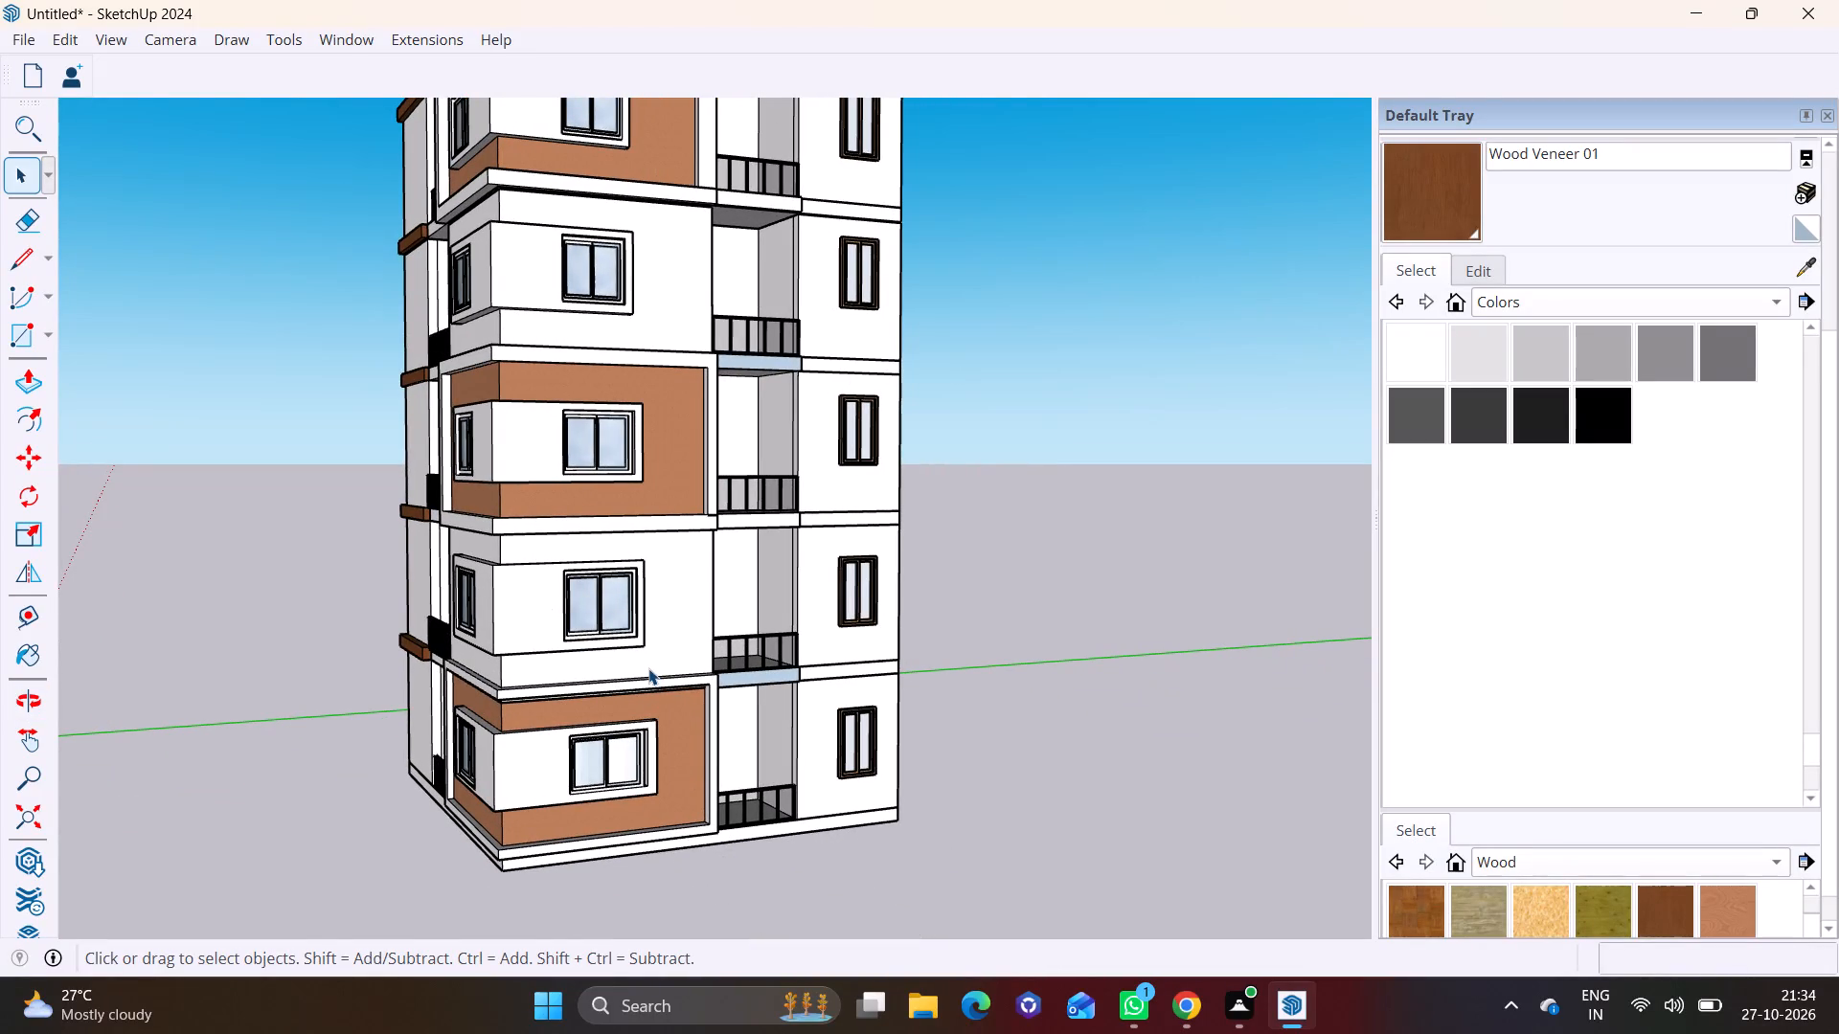
# Open 3D Warehouse and clear the previous "railing" search term for a new model search.
pyautogui.moveTo(648, 659); pyautogui.dragTo(900, 681, button='middle')
pyautogui.scroll(-2, 676, 492)
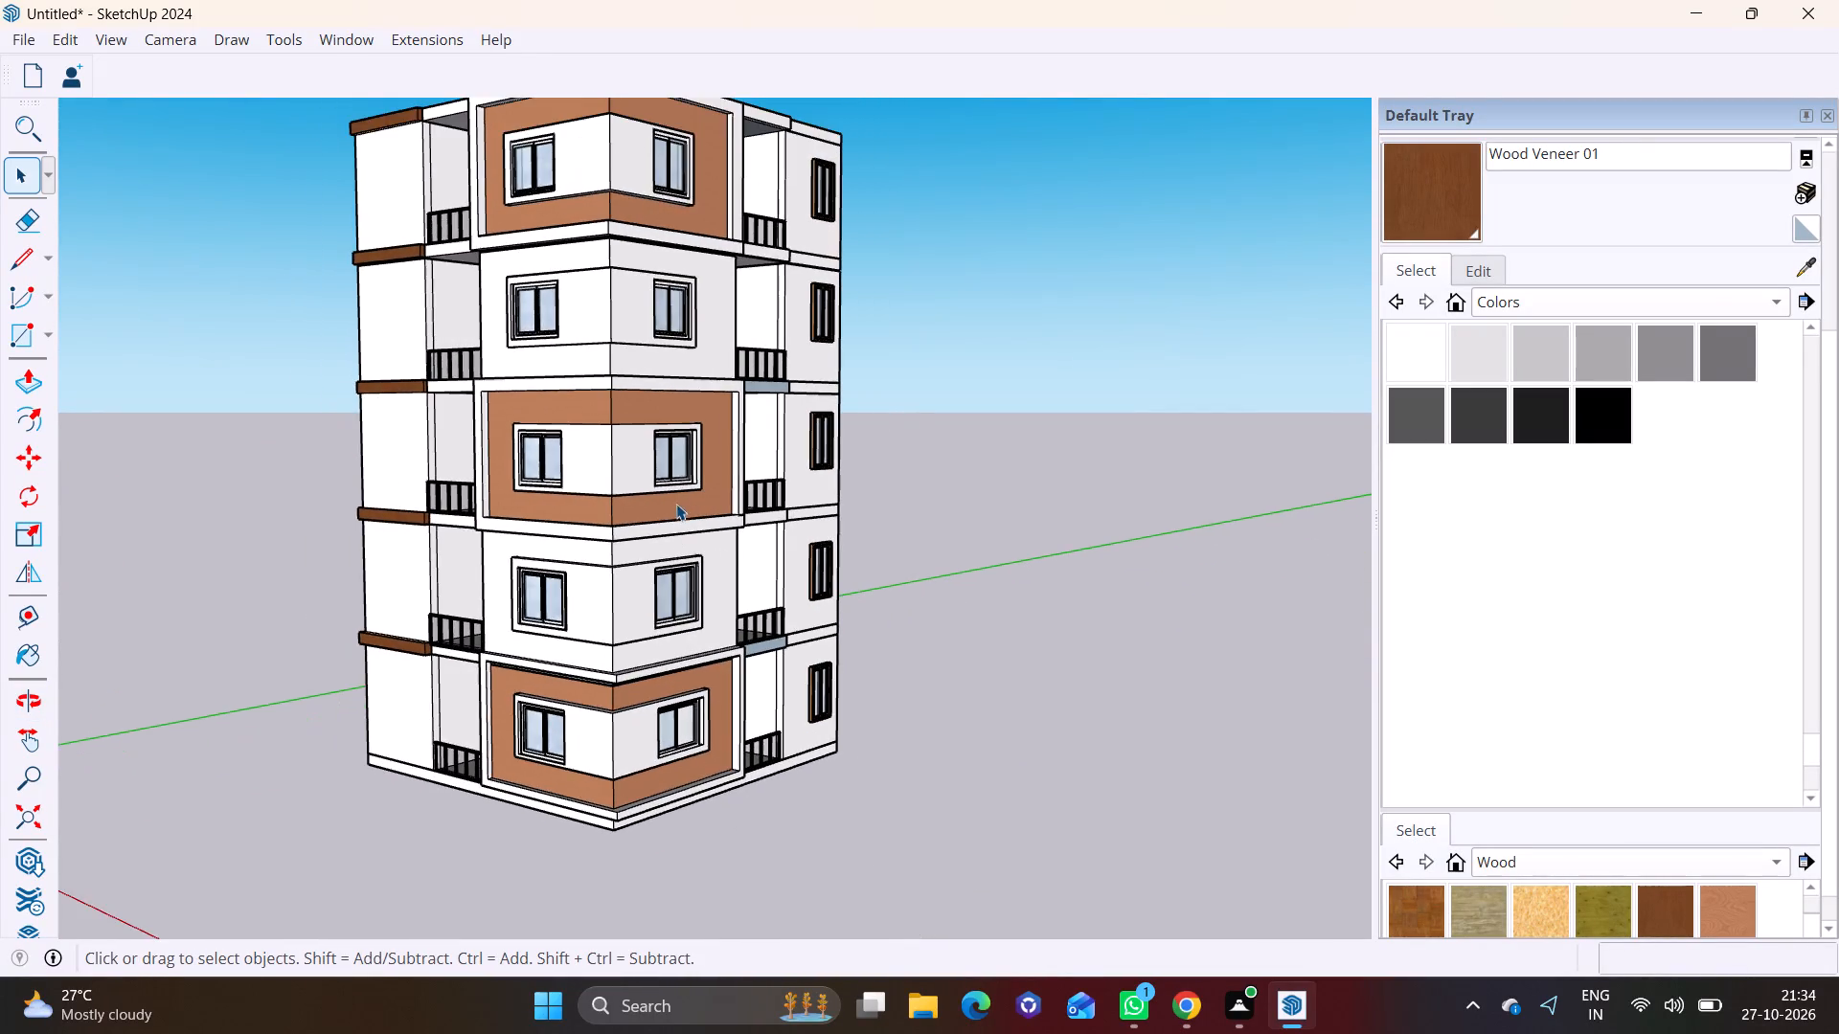
pyautogui.keyDown('shift'); pyautogui.moveTo(669, 479); pyautogui.dragTo(772, 685, button='middle'); pyautogui.keyUp('shift')
pyautogui.keyDown('shift'); pyautogui.moveTo(682, 461); pyautogui.dragTo(717, 614, button='middle'); pyautogui.keyUp('shift')
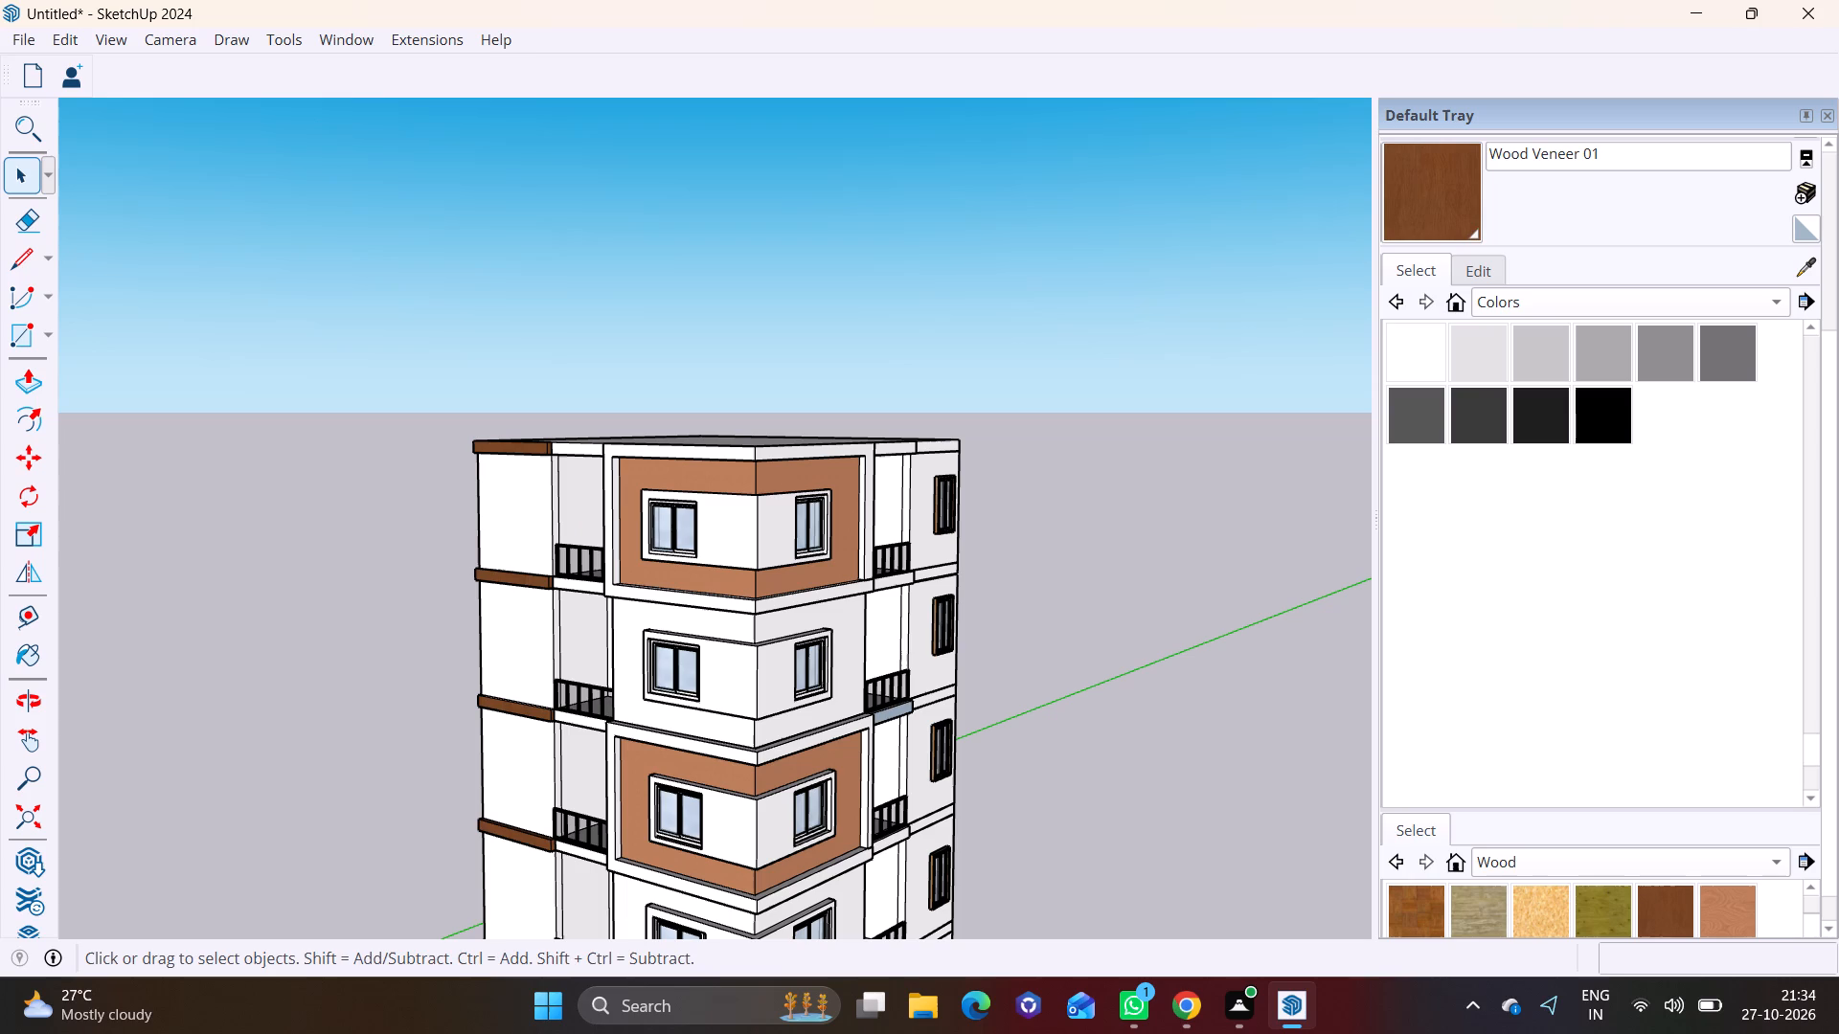
pyautogui.click(325, 42)
pyautogui.click(463, 236)
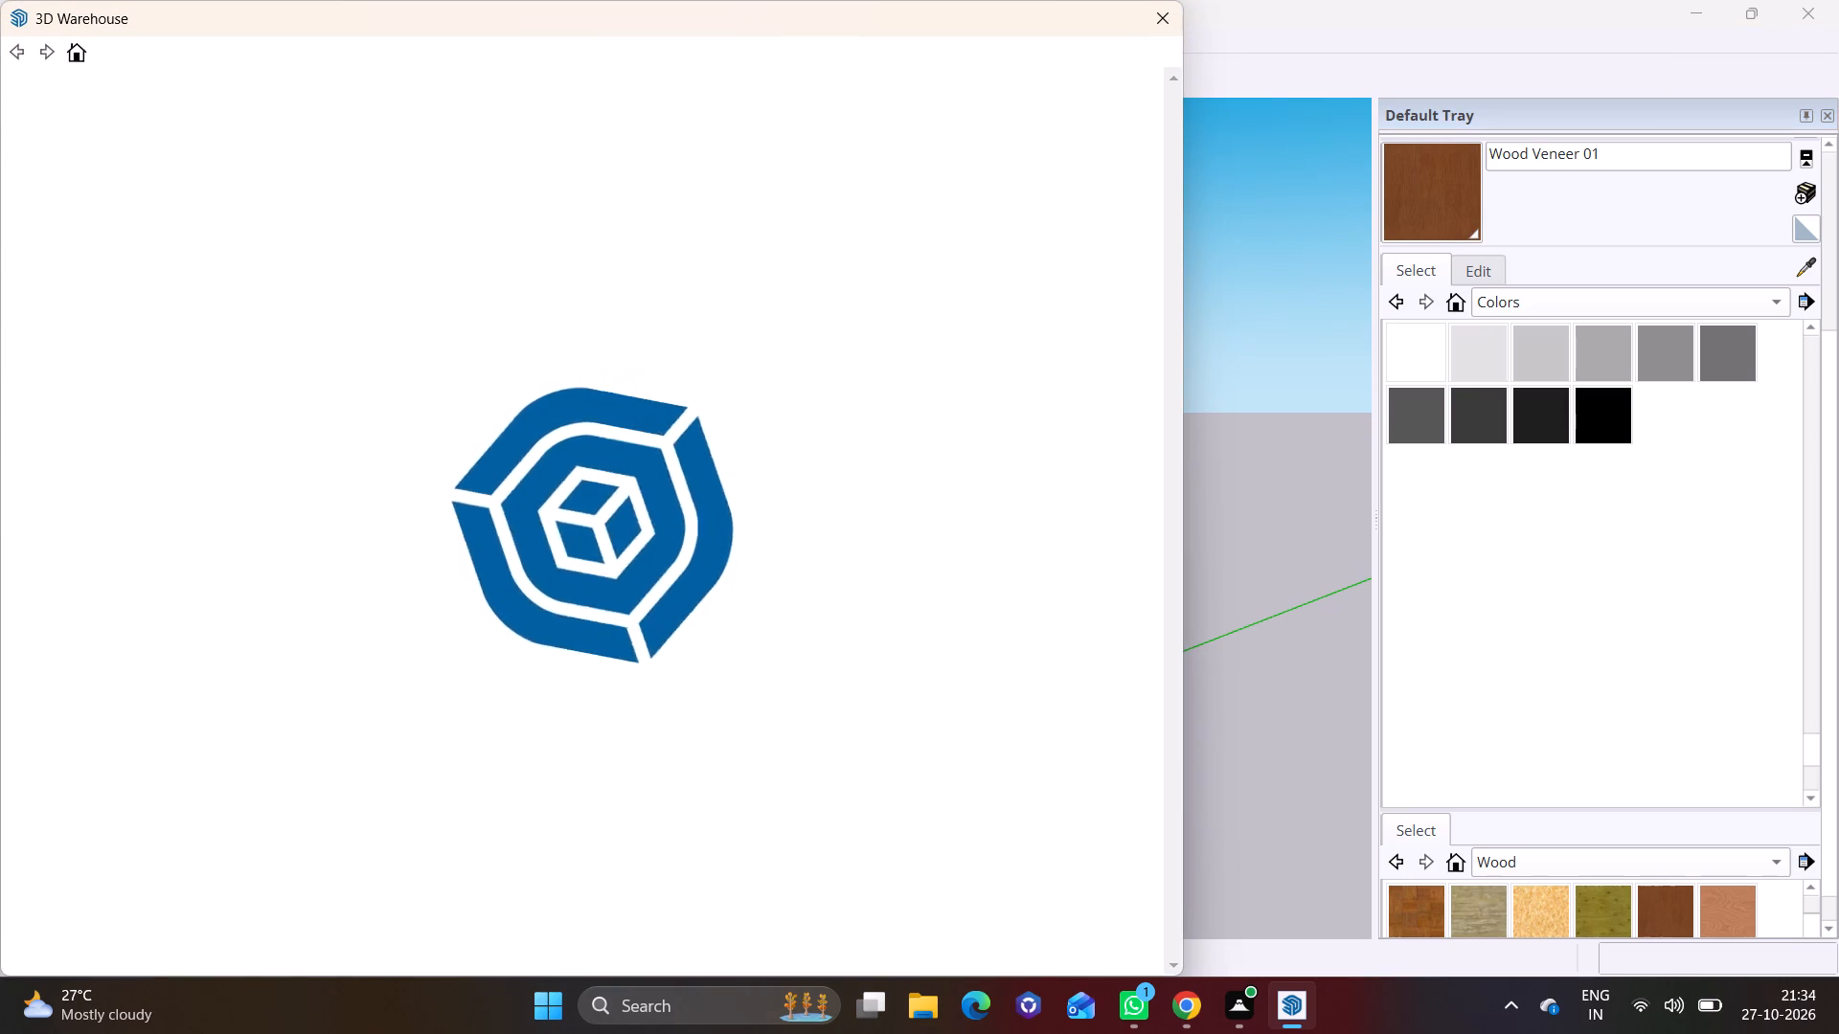
pyautogui.click(890, 106)
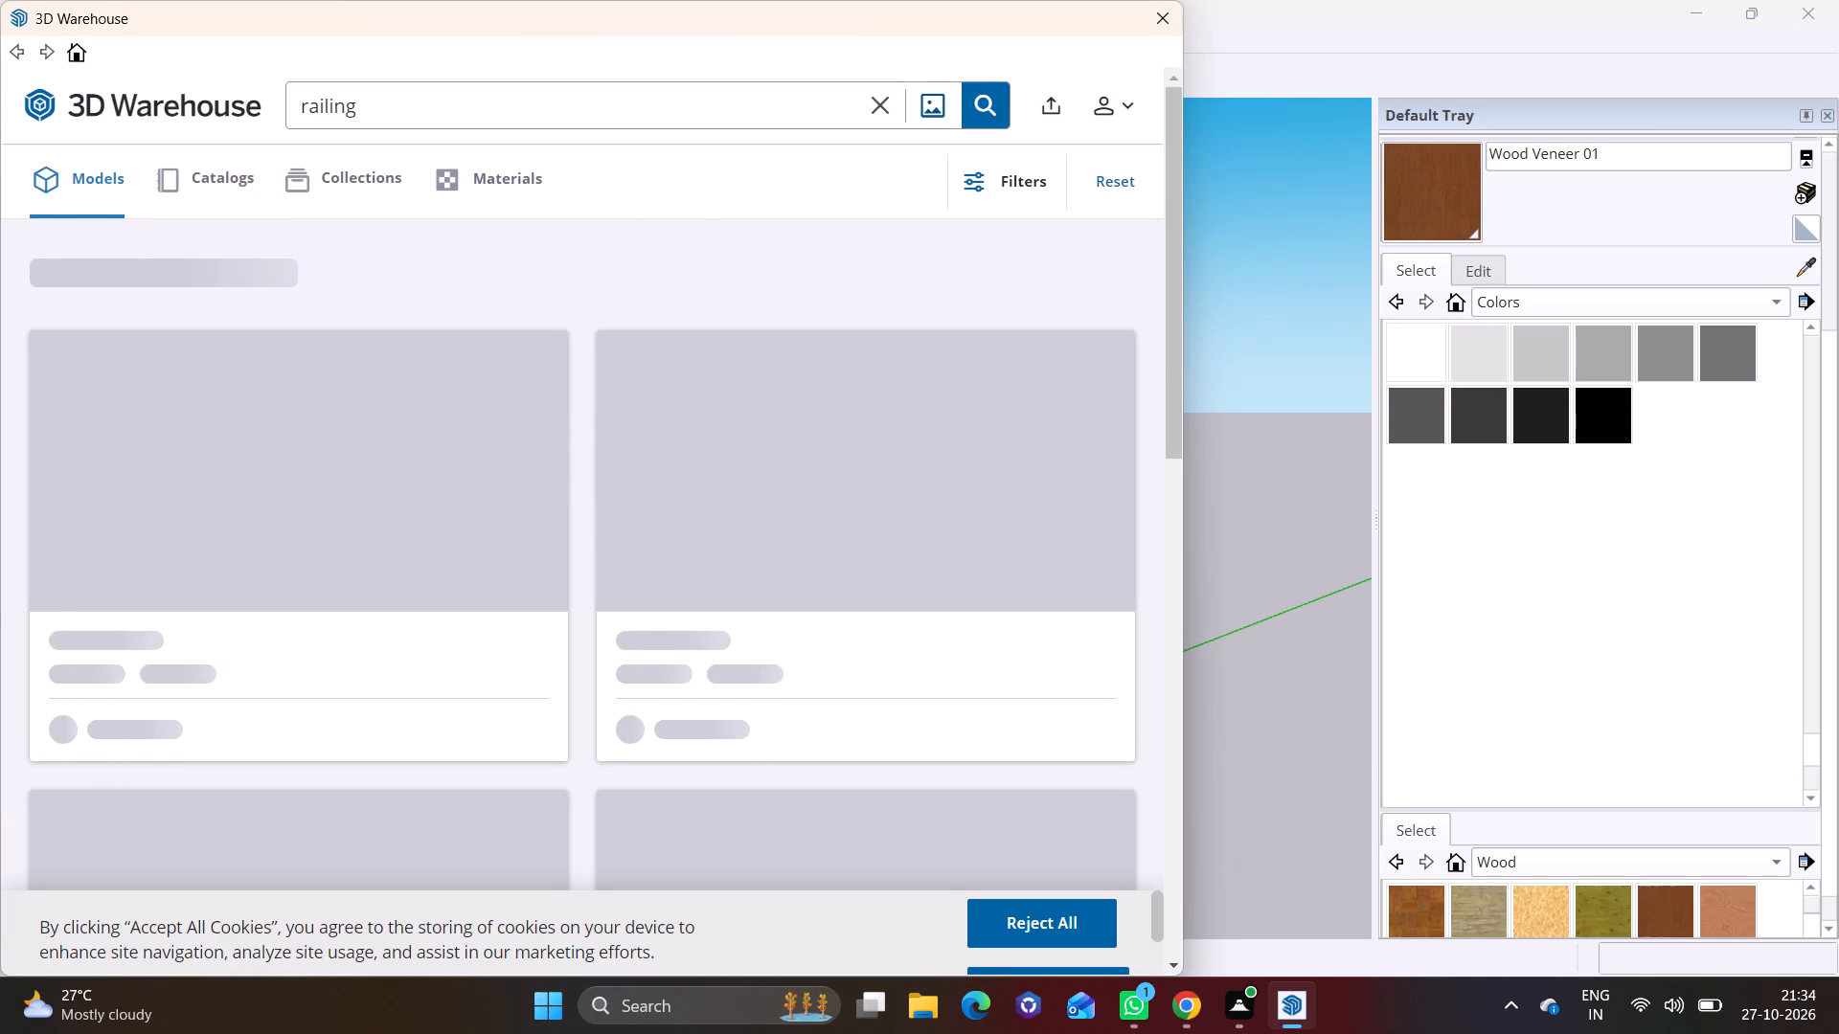
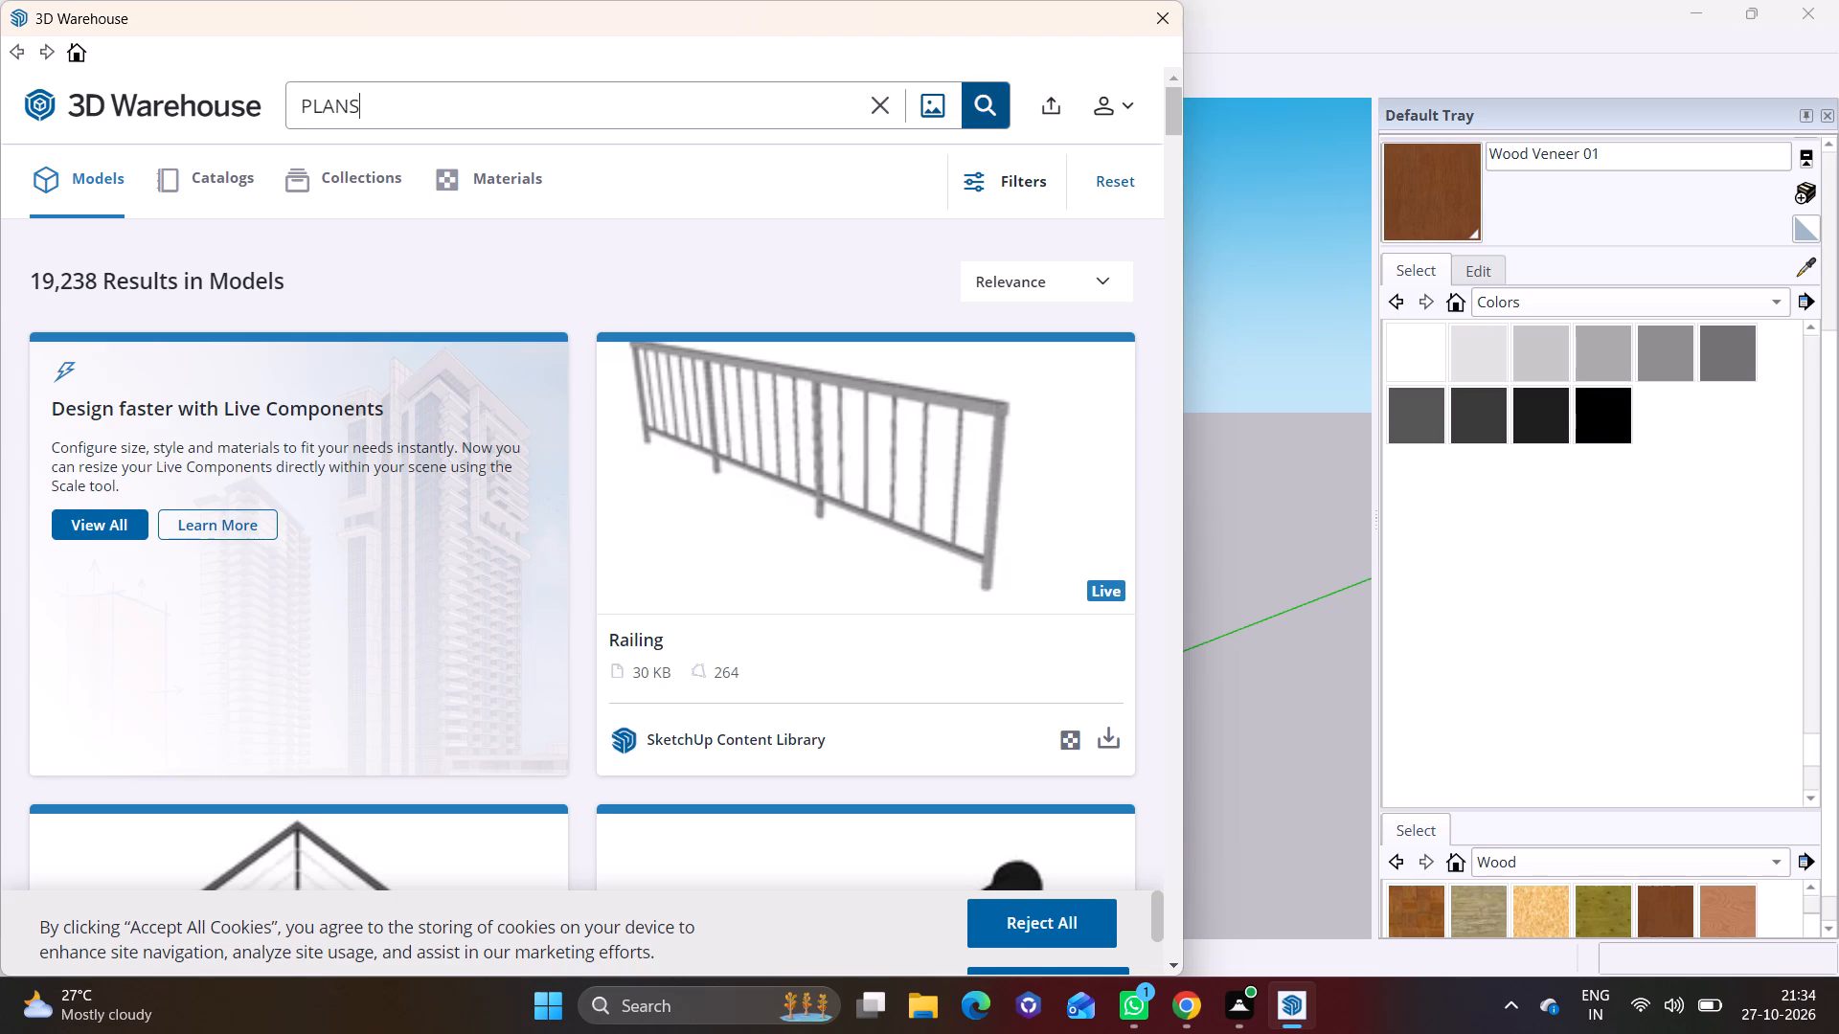
# Correct the search term to PLANTS and search the 3D Warehouse models for it.
pyautogui.press('BackSpace')
pyautogui.write('TS')
pyautogui.press('Return')
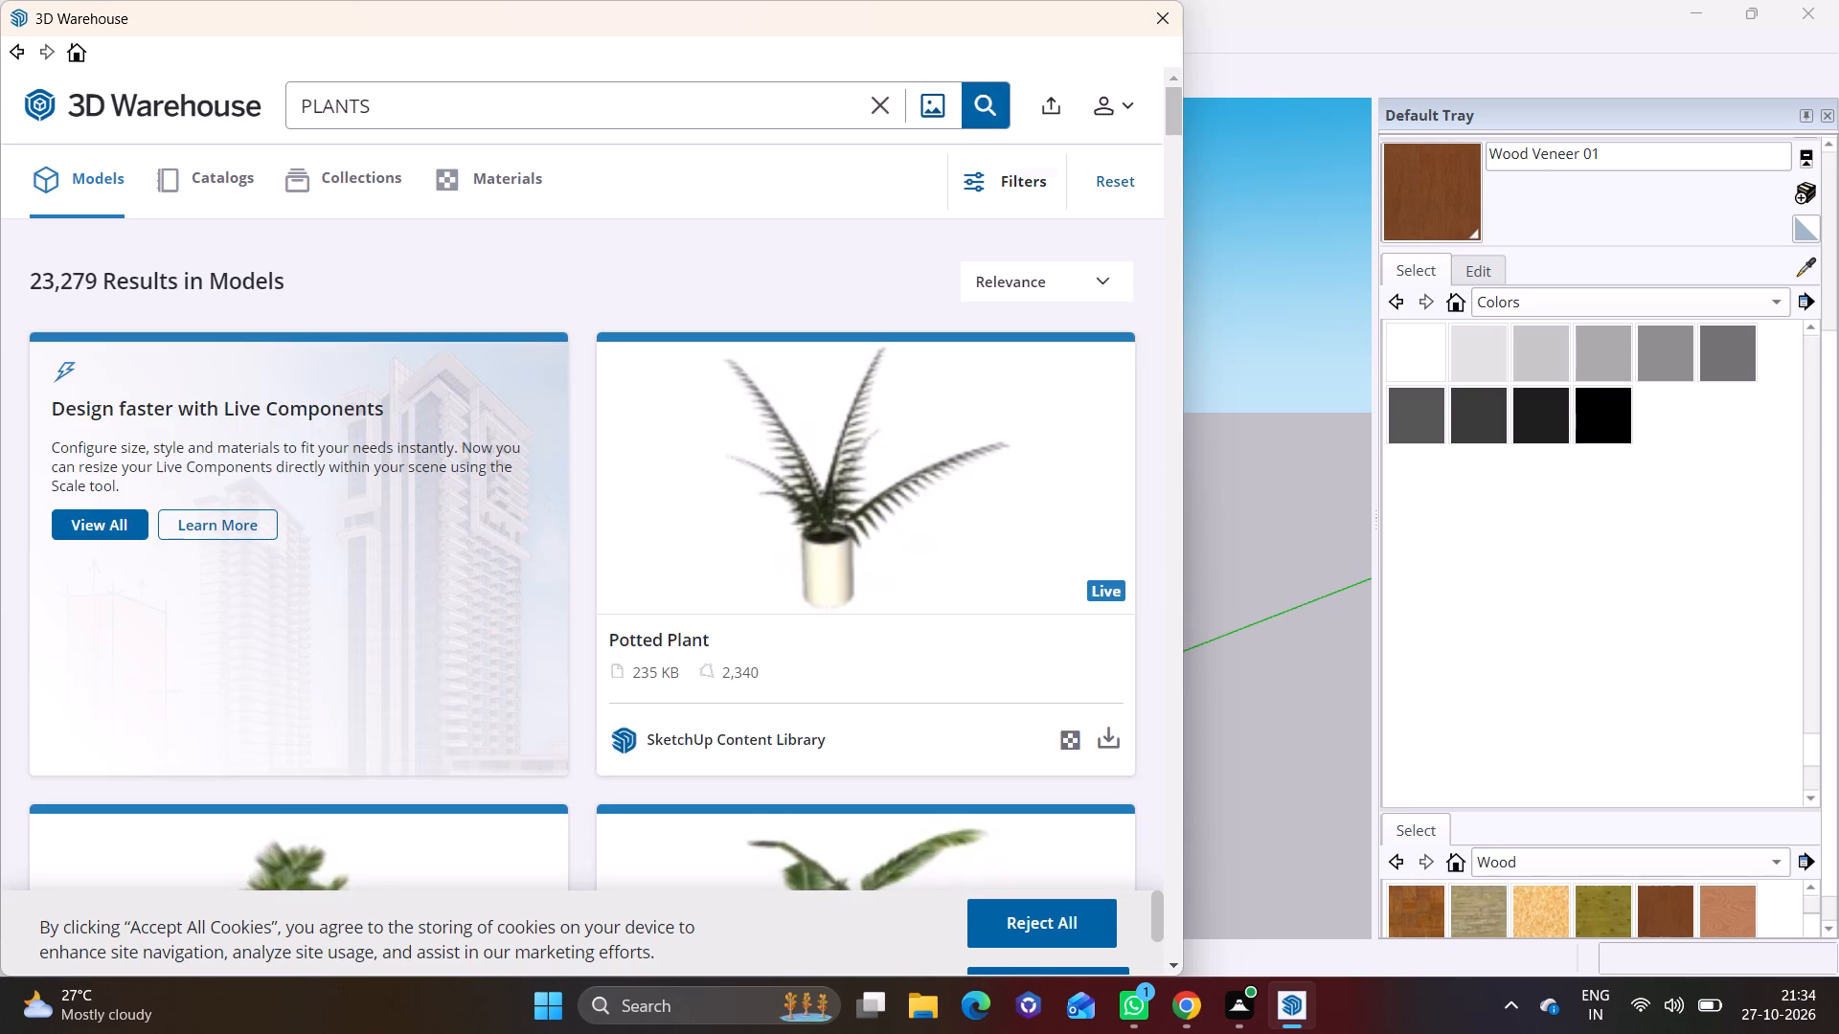
# Load the 12 MB "plant" model, the tall palm in a dark pot, directly into the scene and place it beside the building's upper floors.
pyautogui.scroll(-5, 1137, 83)
pyautogui.scroll(-2, 664, 888)
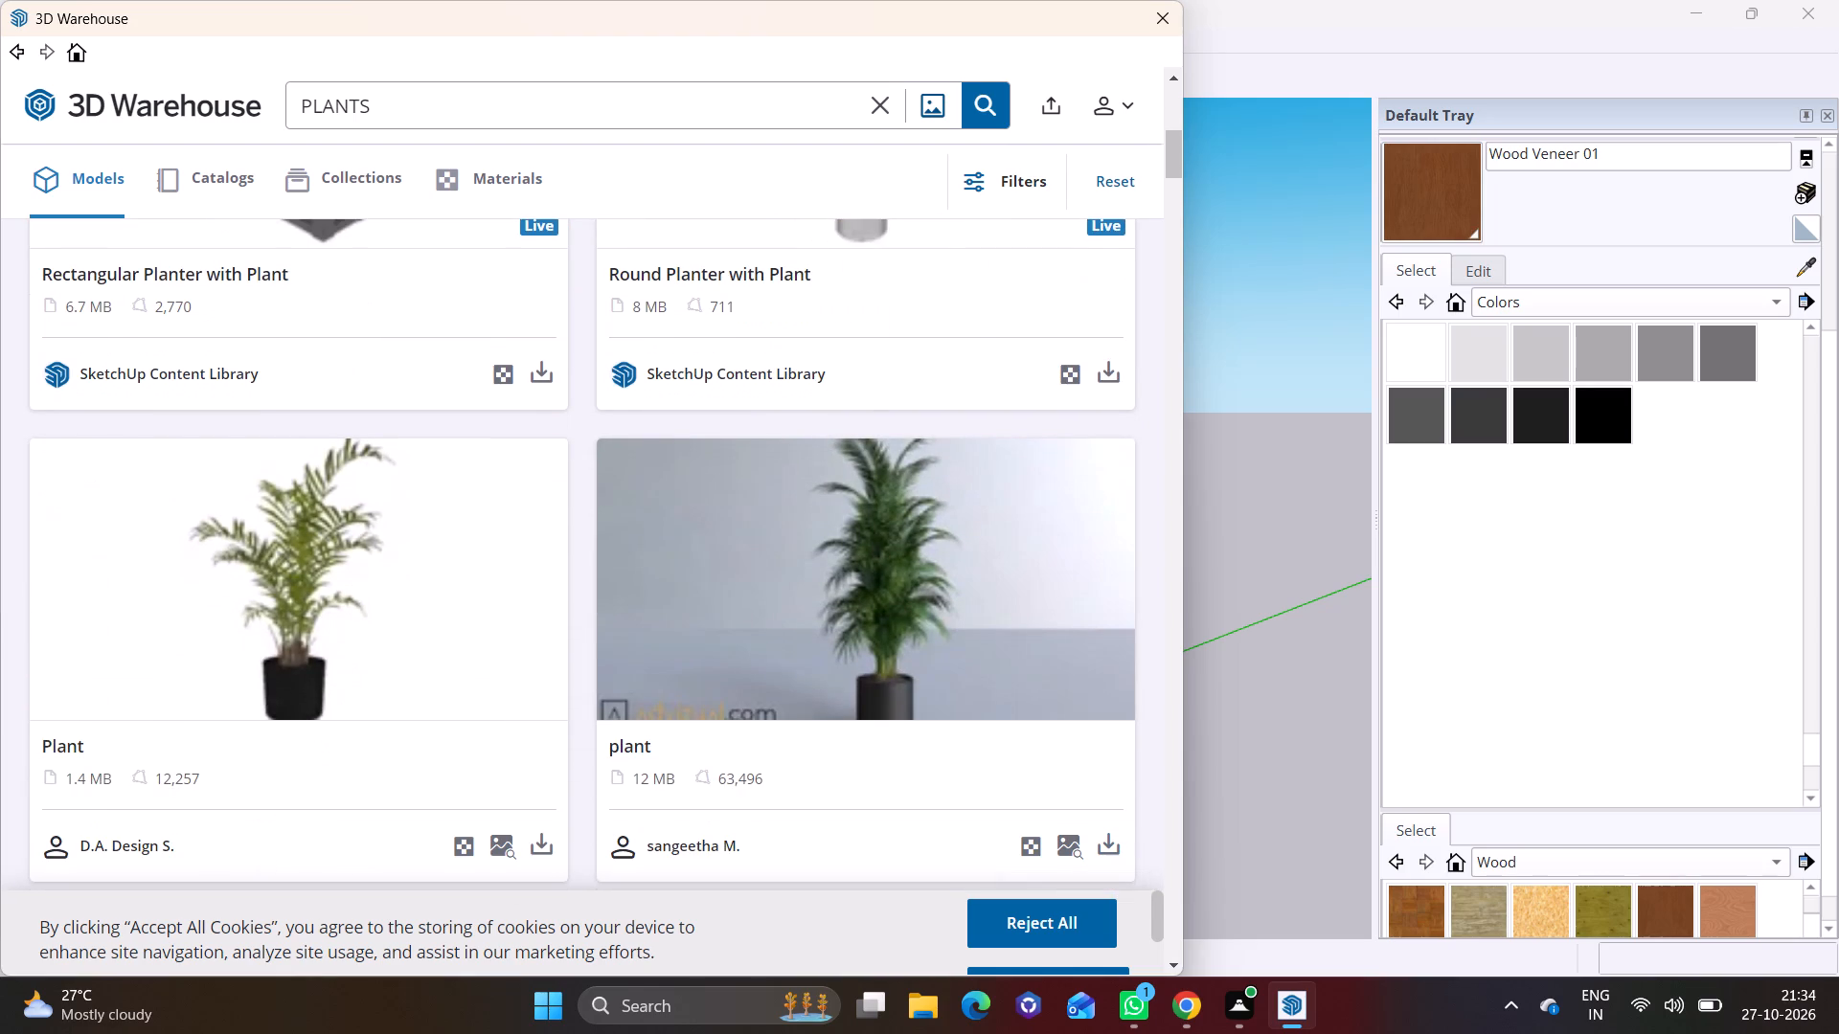
pyautogui.scroll(-1, 942, 791)
pyautogui.click(1111, 723)
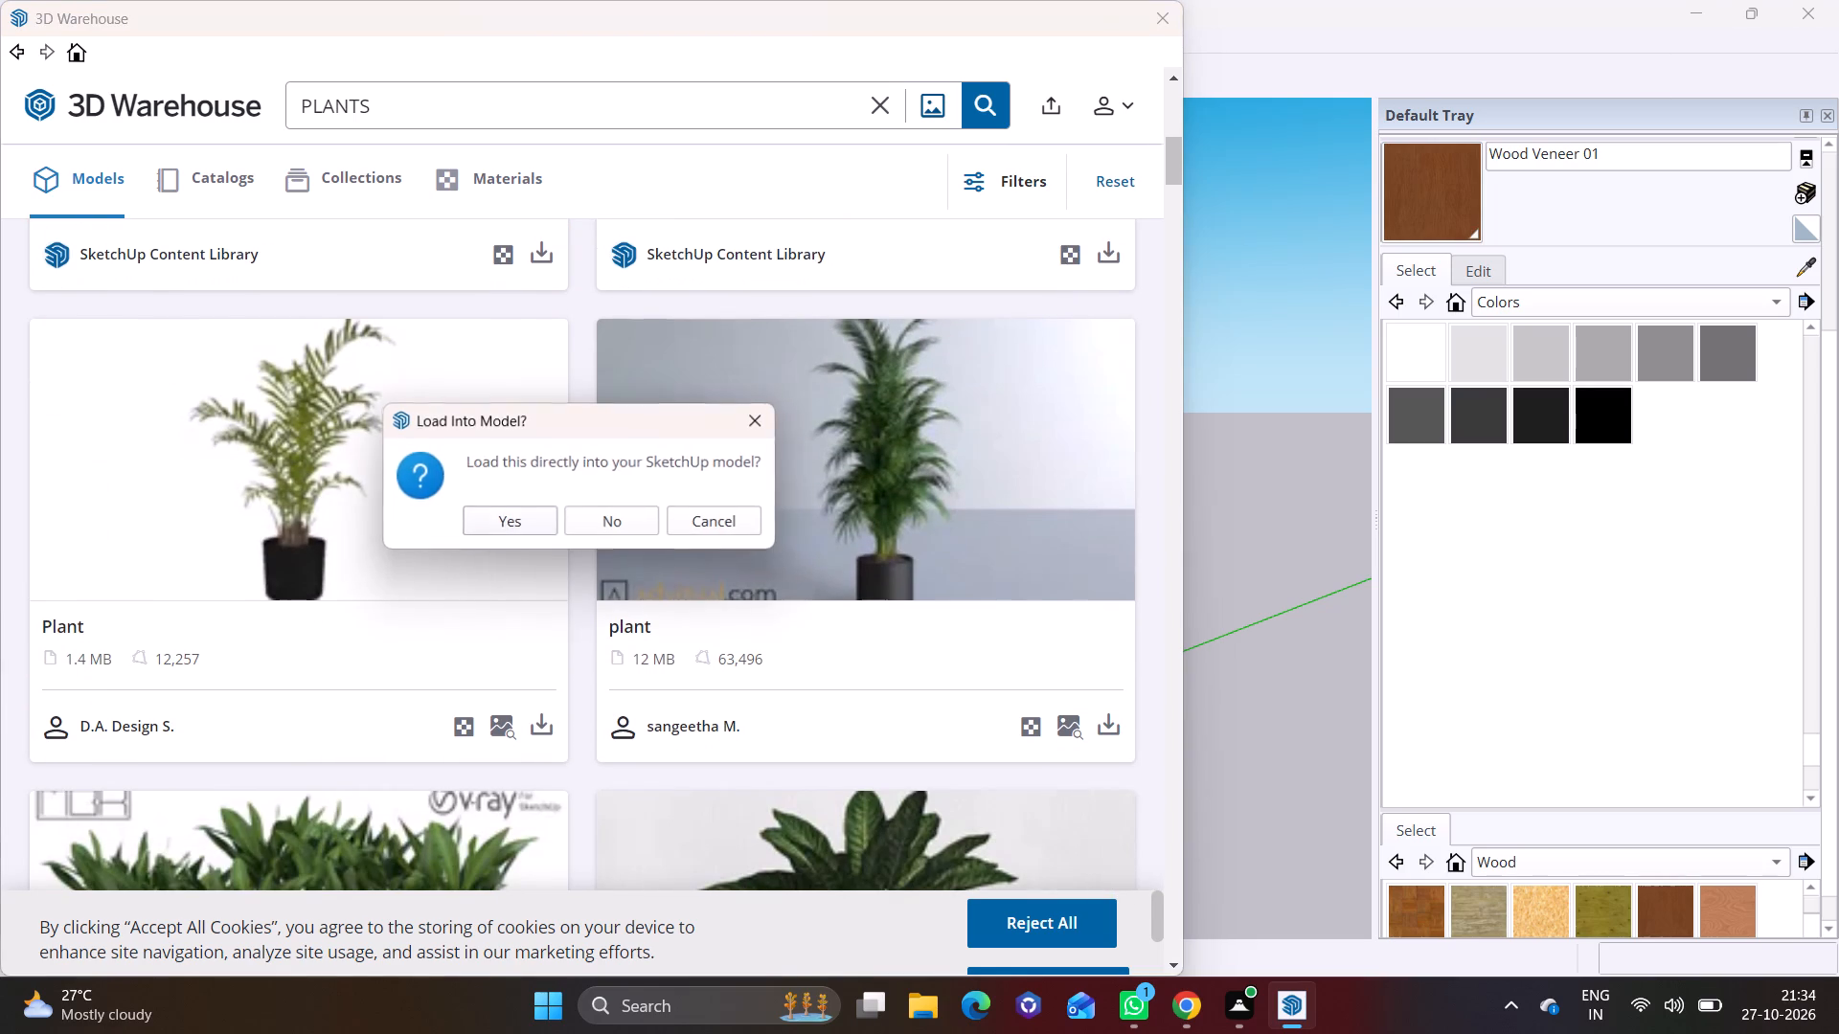
pyautogui.click(507, 520)
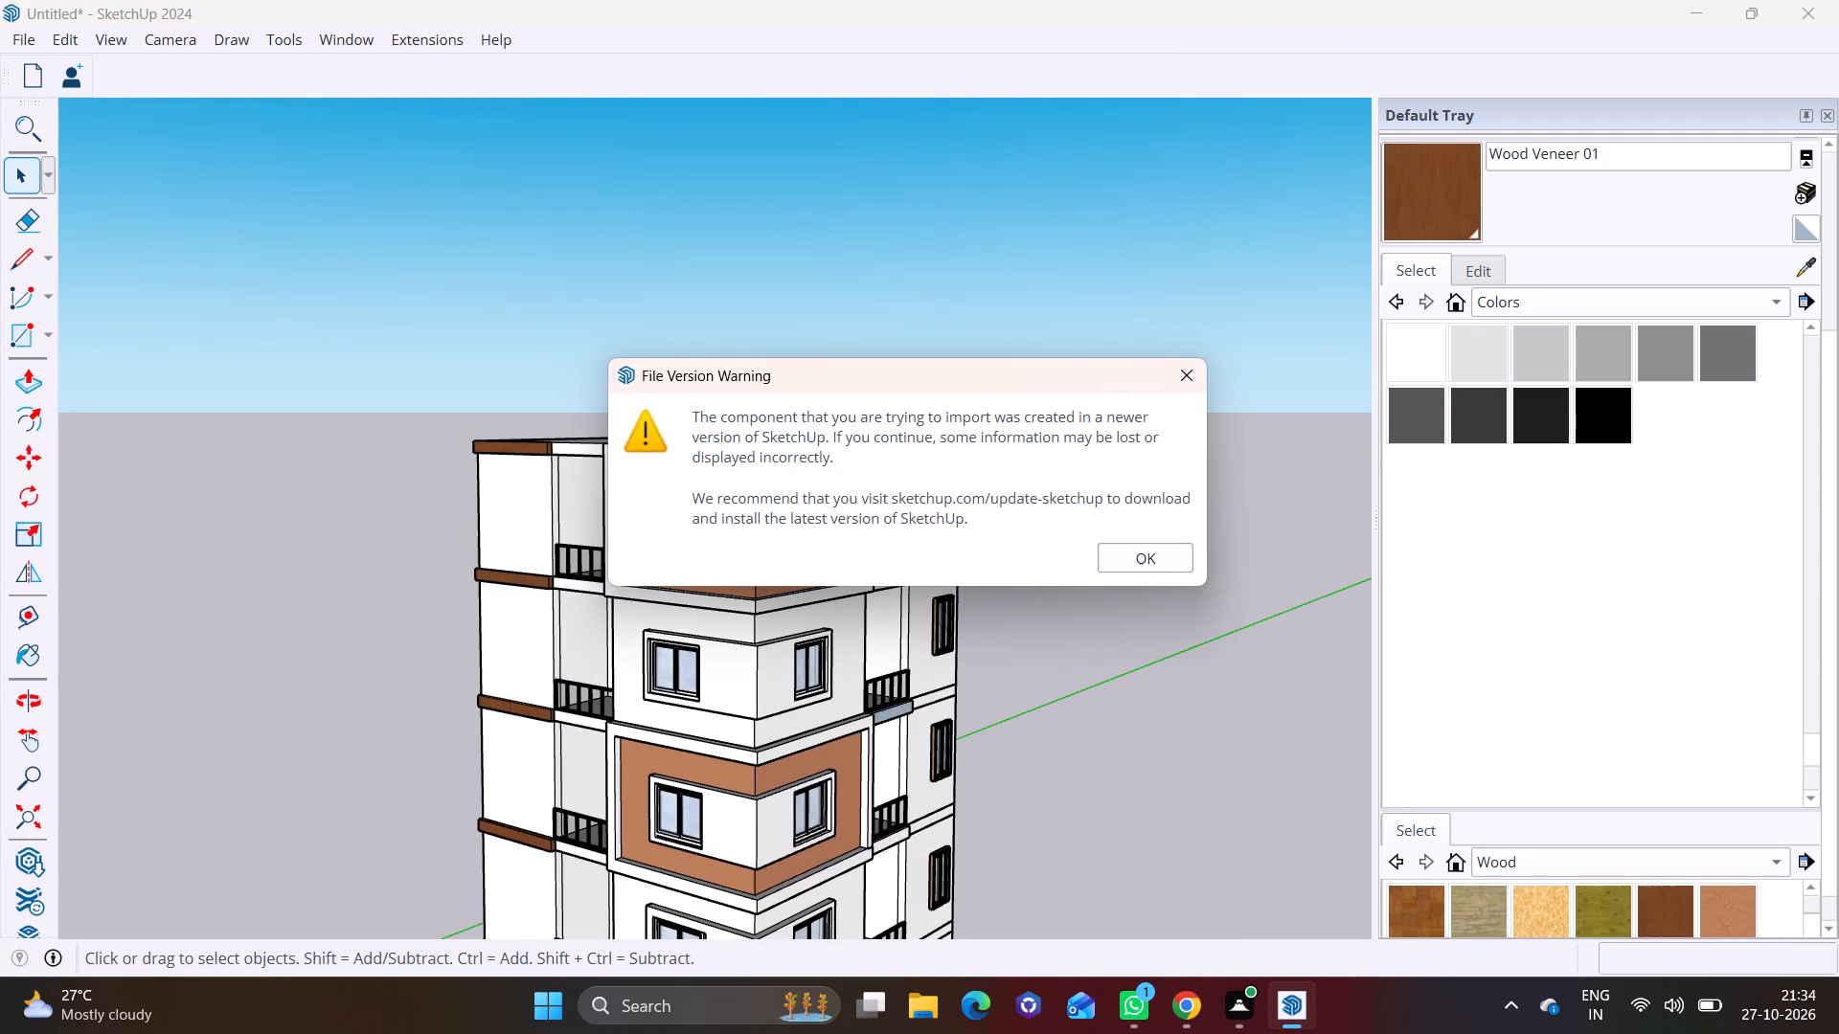
pyautogui.click(1153, 543)
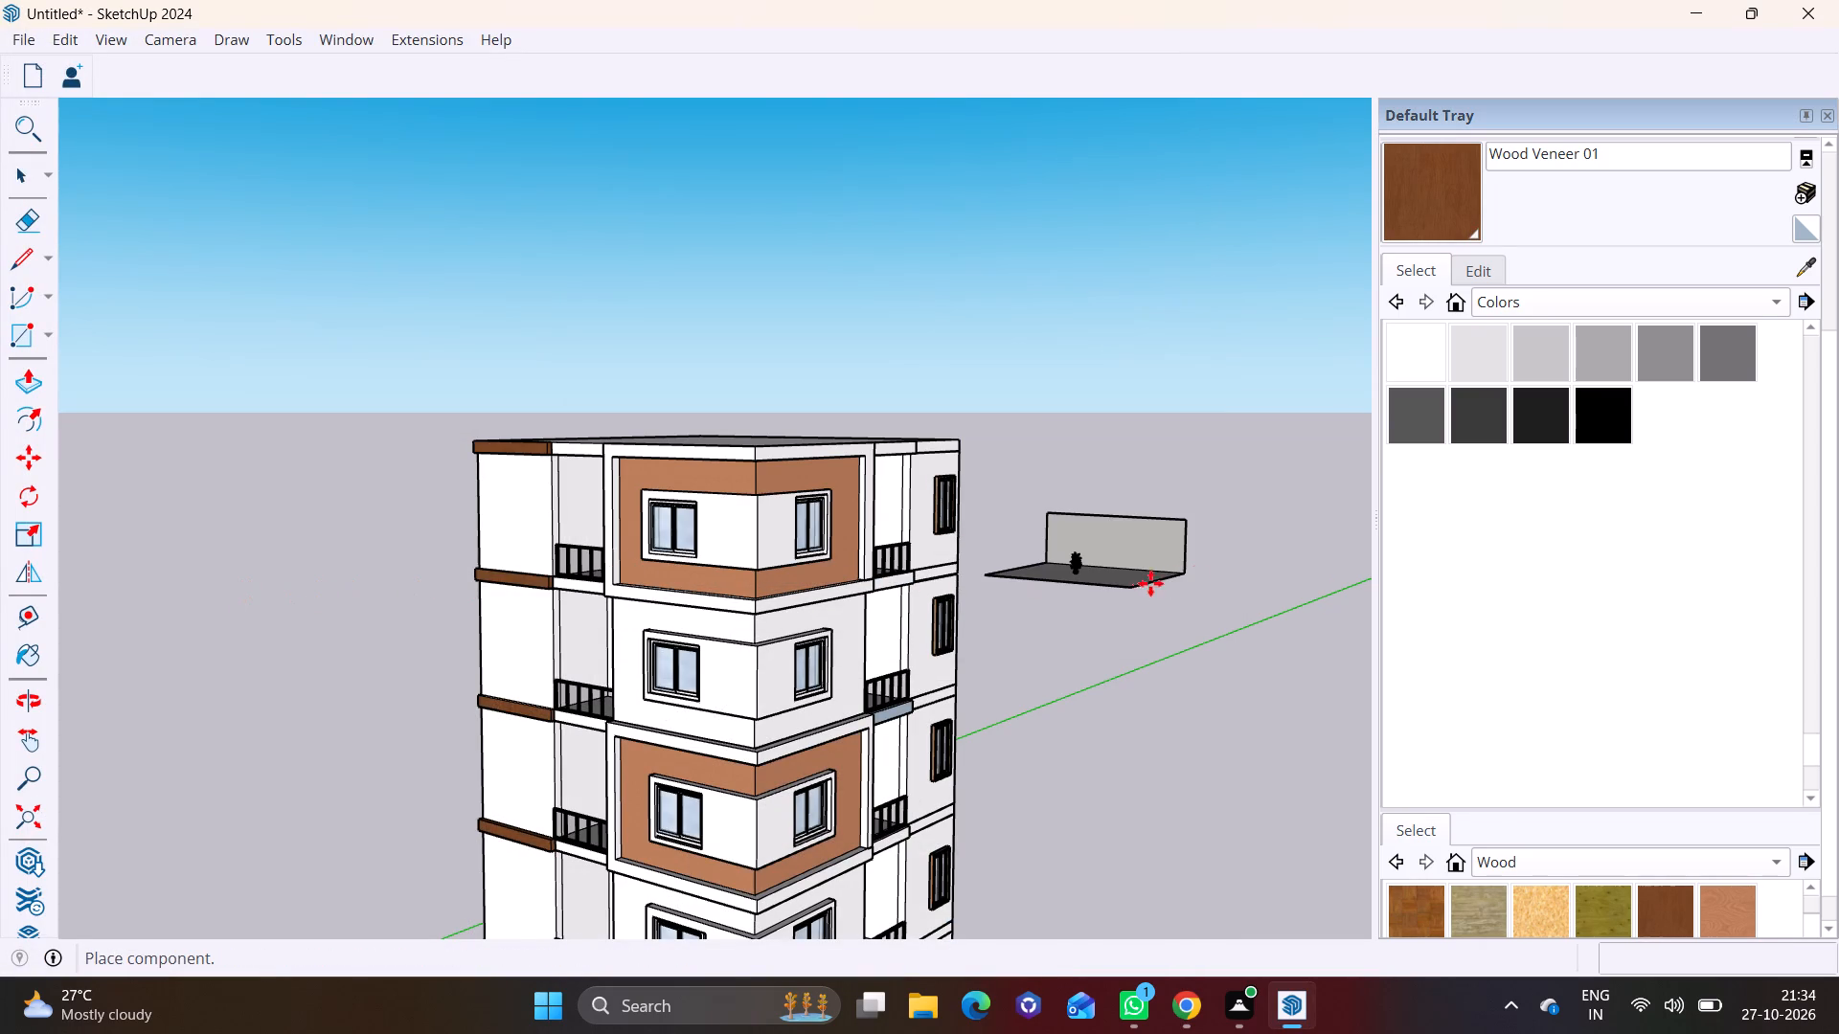
pyautogui.scroll(7, 1195, 574)
pyautogui.press('space')
pyautogui.click(1122, 574)
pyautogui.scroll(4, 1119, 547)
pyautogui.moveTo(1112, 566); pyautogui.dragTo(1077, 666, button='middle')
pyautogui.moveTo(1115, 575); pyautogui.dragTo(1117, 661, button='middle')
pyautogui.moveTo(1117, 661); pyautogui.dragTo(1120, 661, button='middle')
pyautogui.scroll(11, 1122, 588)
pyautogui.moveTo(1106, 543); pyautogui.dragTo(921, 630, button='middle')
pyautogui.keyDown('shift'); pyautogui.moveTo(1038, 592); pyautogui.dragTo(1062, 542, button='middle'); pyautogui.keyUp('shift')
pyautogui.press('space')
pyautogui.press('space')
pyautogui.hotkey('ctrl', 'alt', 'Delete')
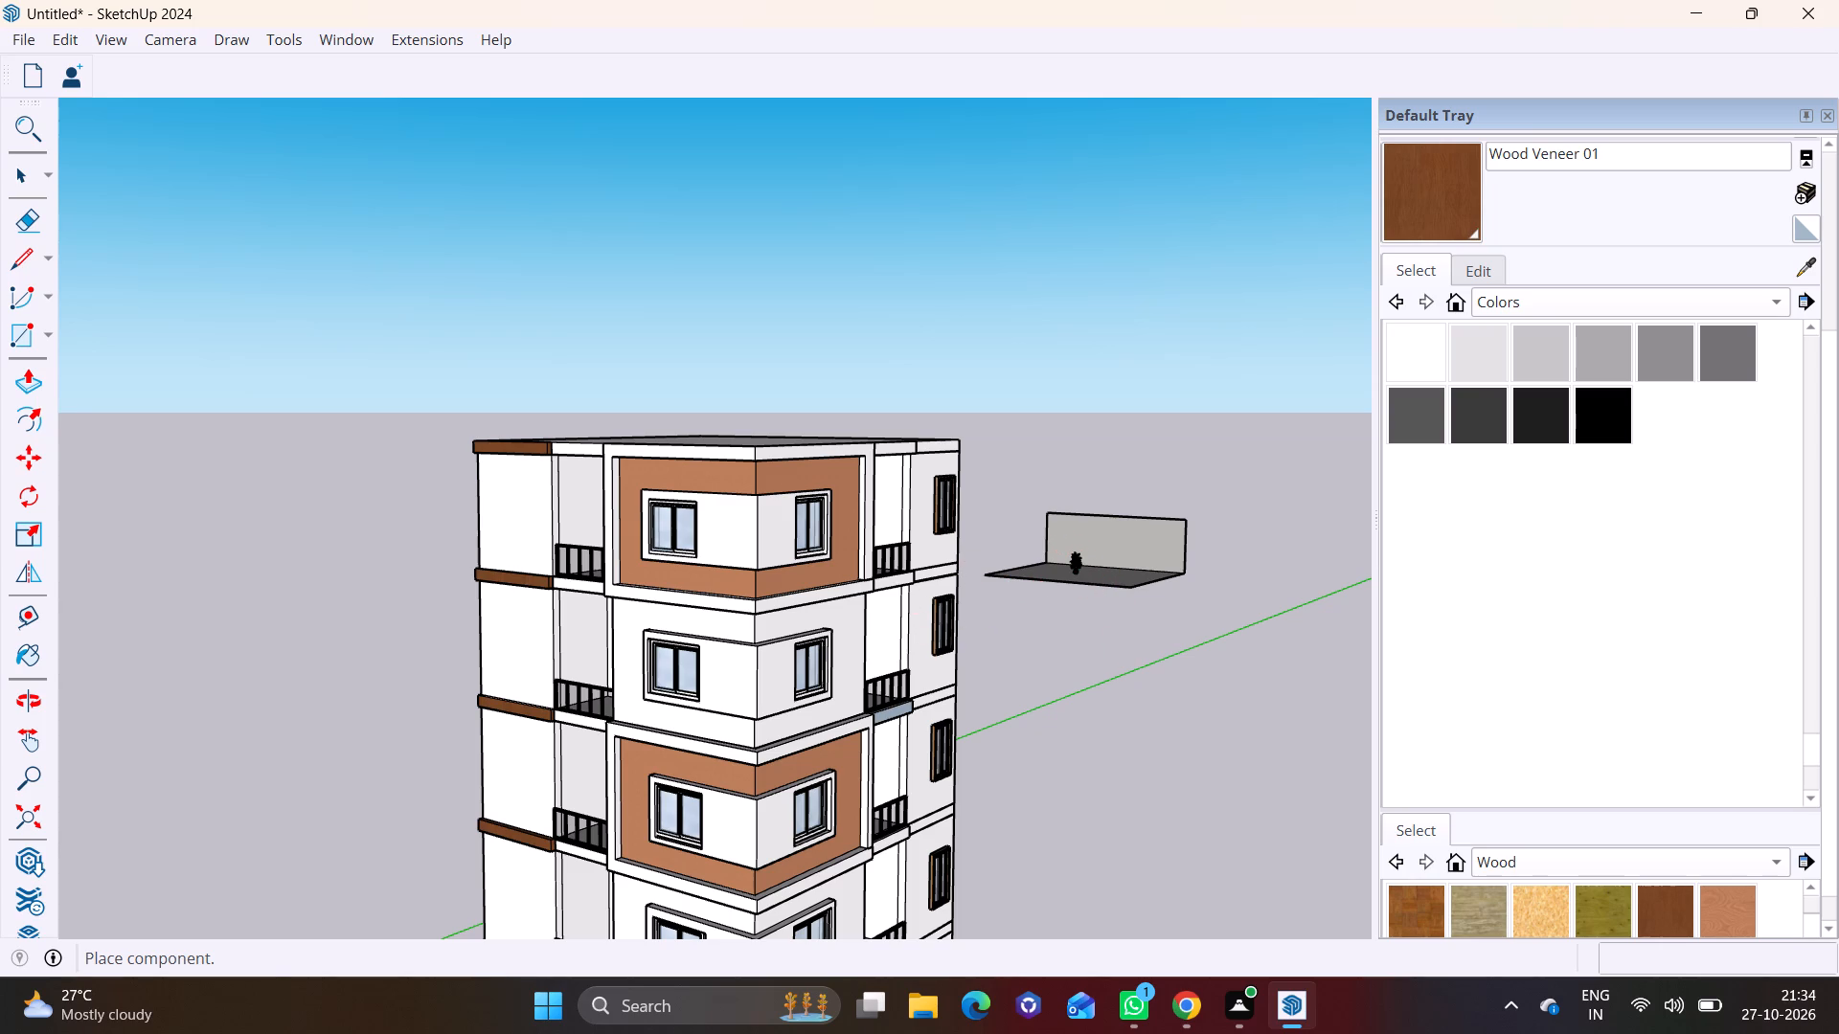
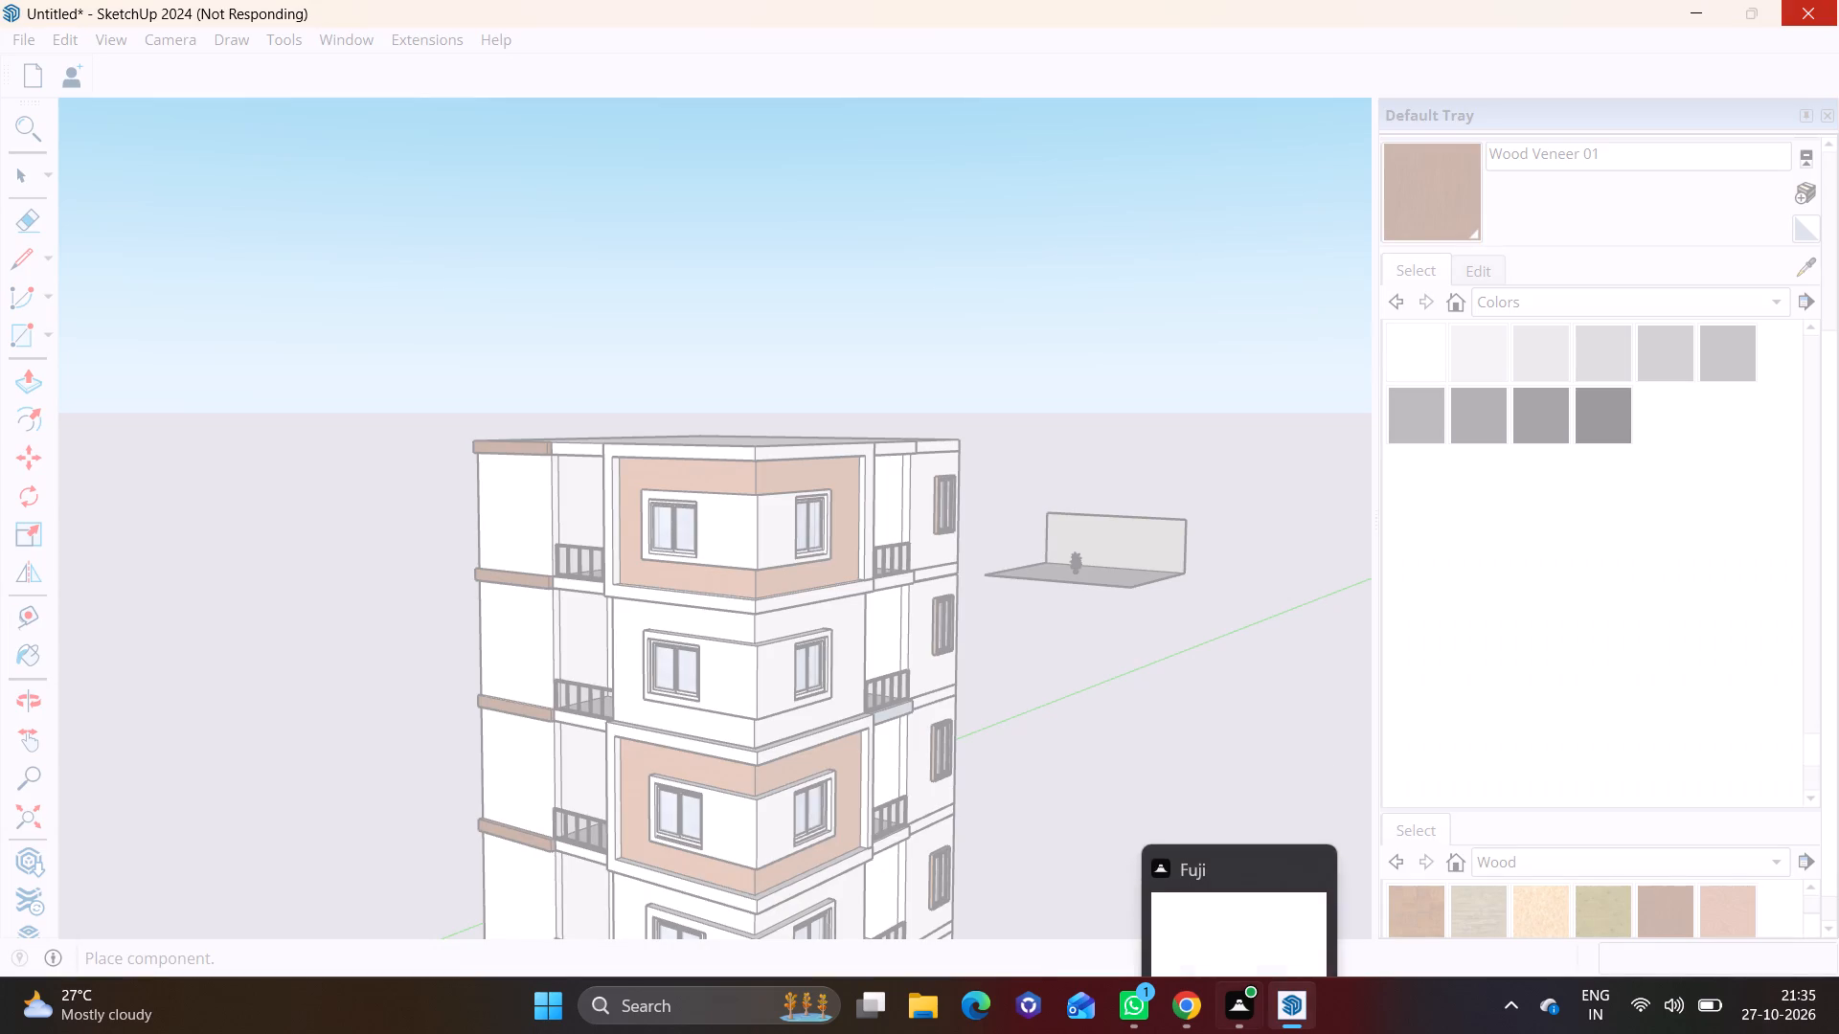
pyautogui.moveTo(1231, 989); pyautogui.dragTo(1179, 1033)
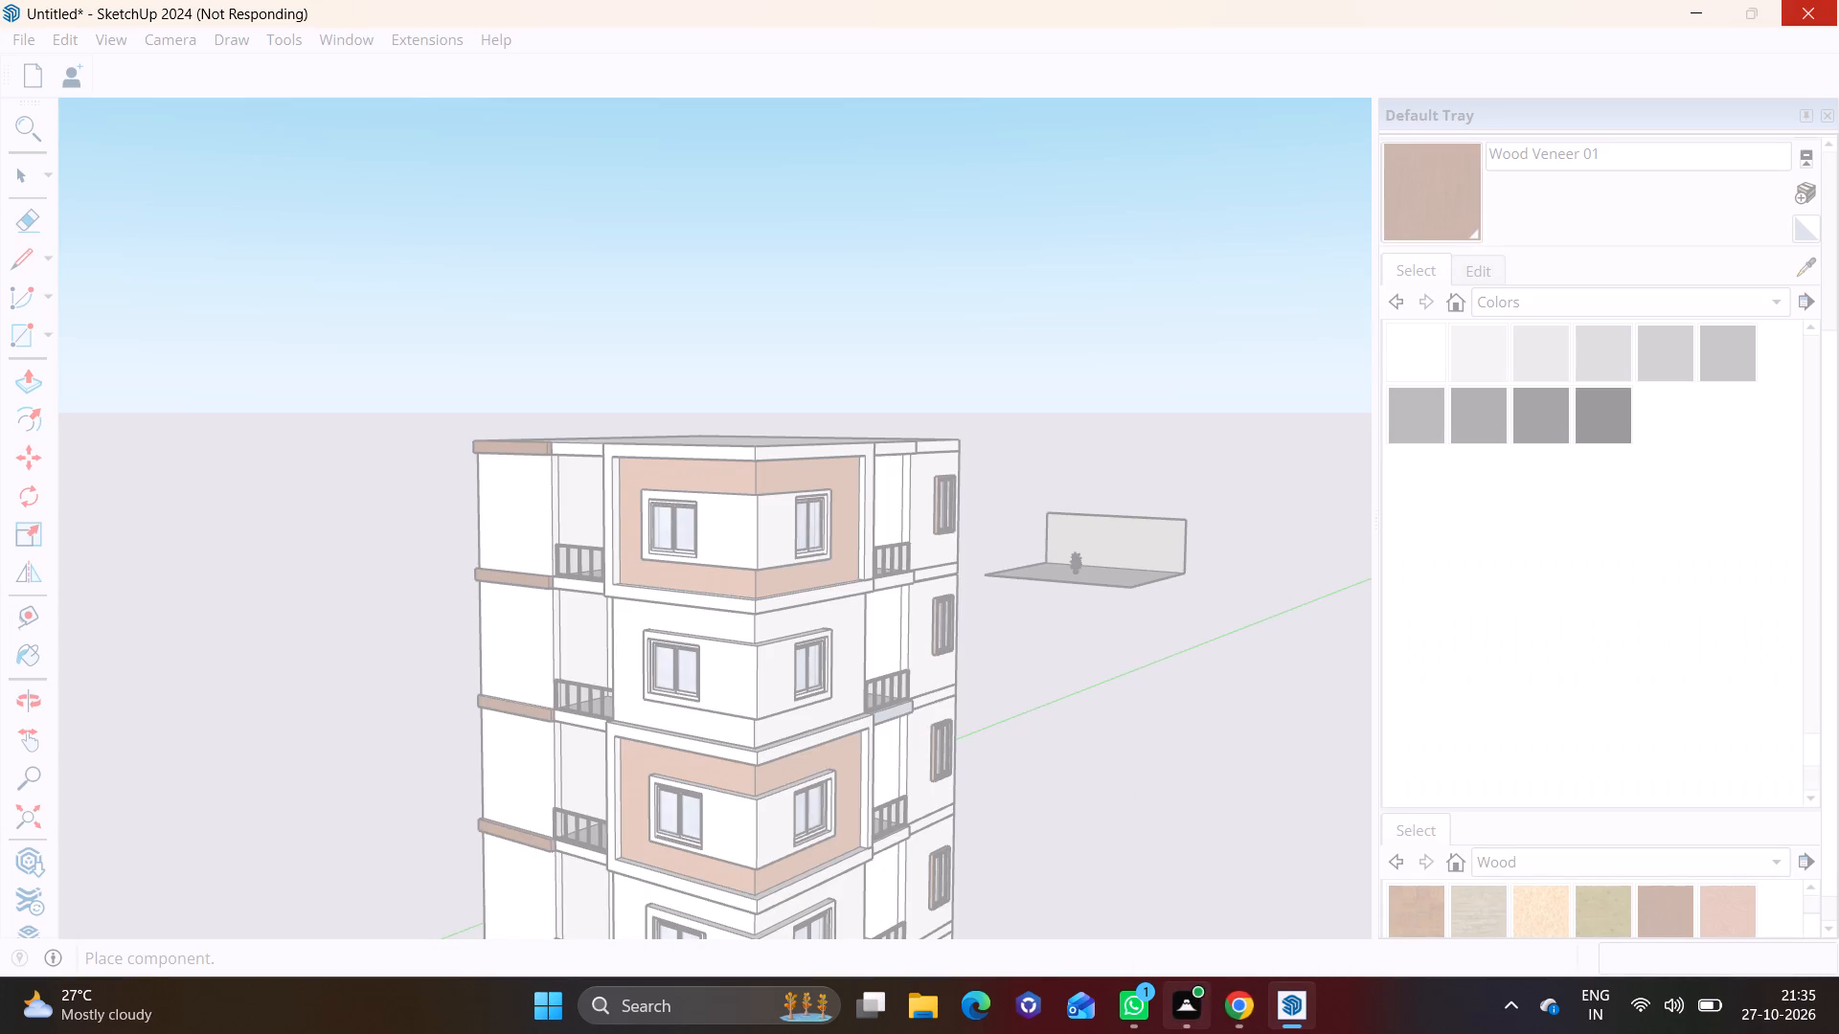
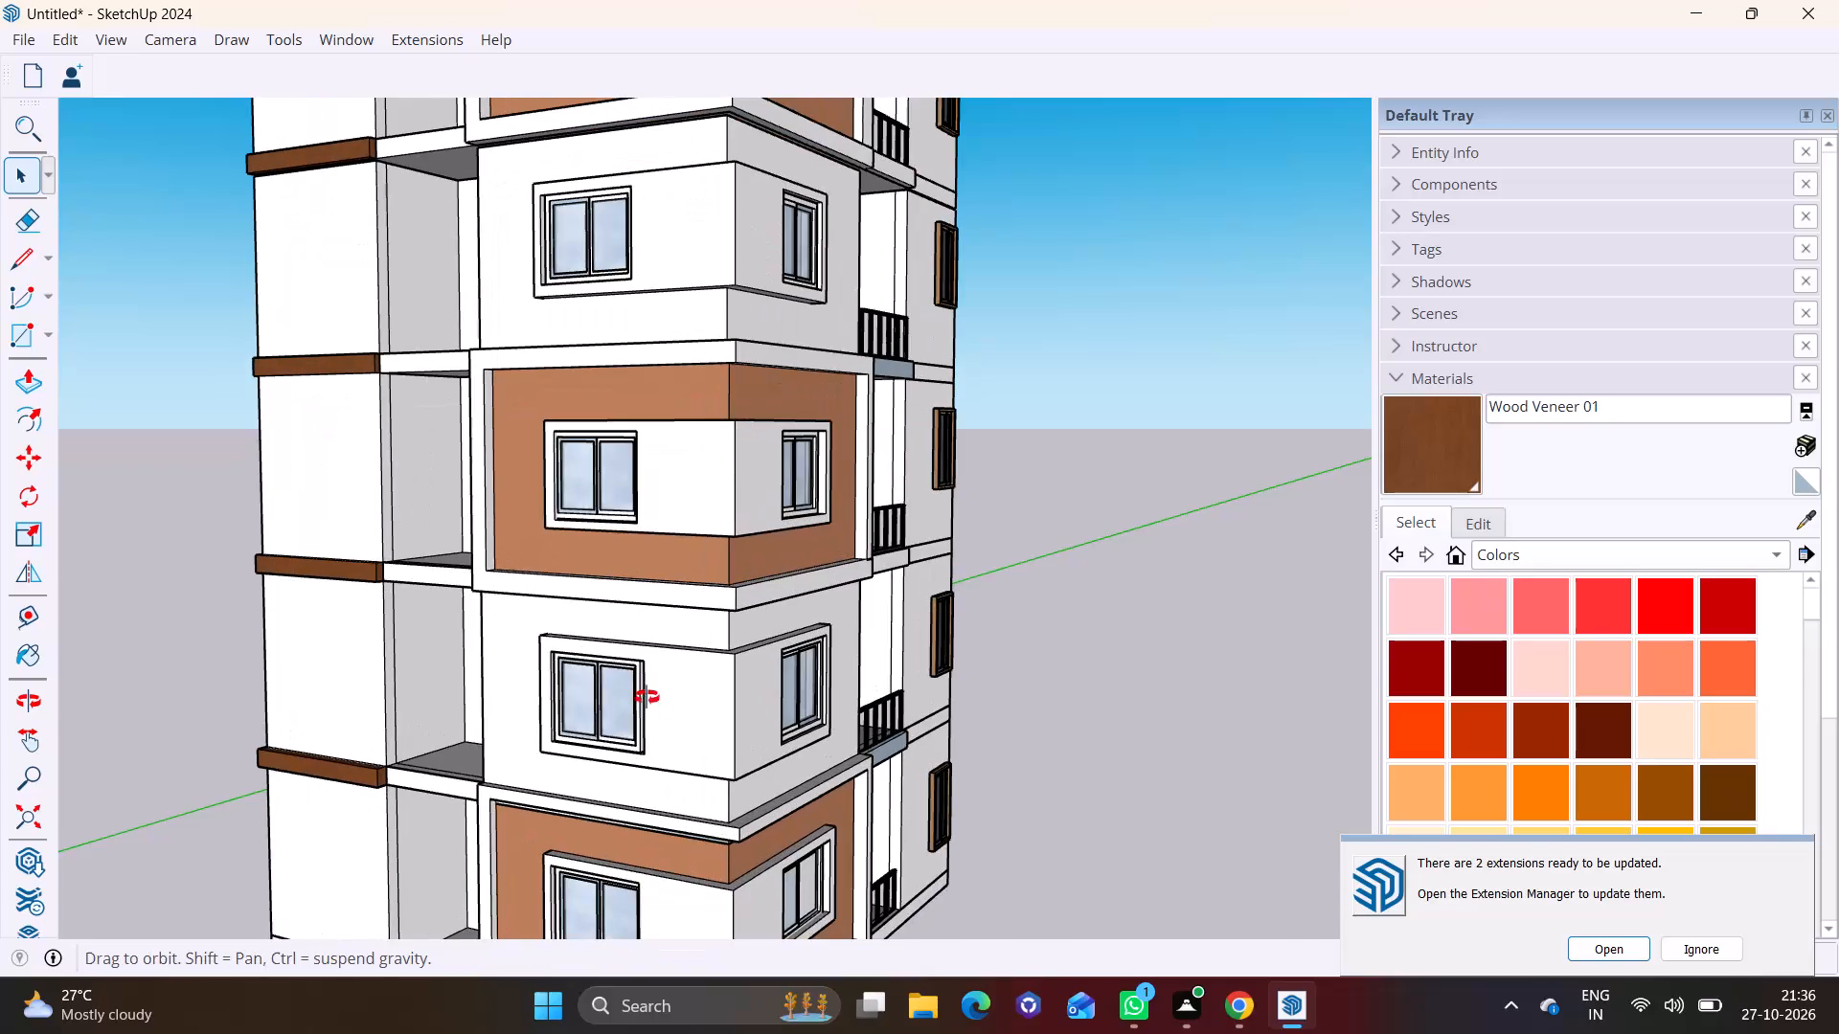
# Copy the top-storey side balcony railing onto the roof, placing the copy clear of the roof surface.
pyautogui.moveTo(647, 697); pyautogui.dragTo(727, 757, button='middle')
pyautogui.scroll(1, 727, 757)
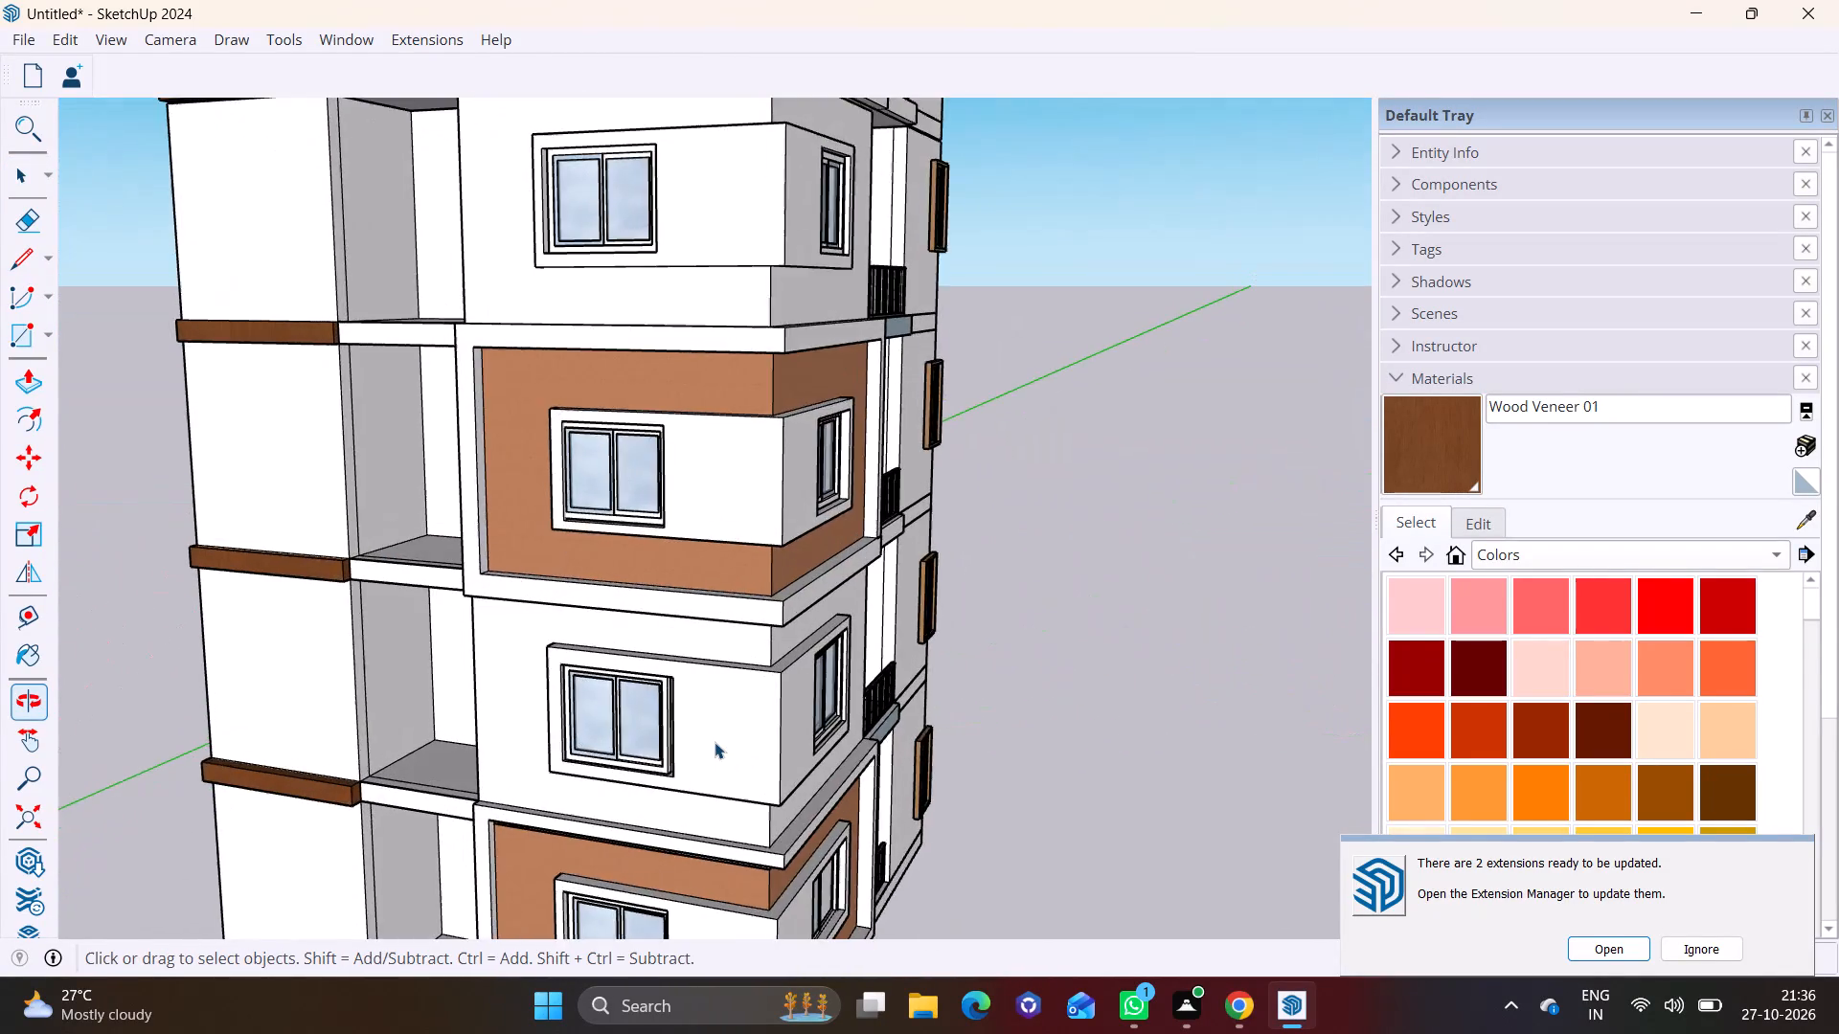
pyautogui.scroll(-7, 700, 731)
pyautogui.moveTo(687, 644); pyautogui.dragTo(592, 737, button='middle')
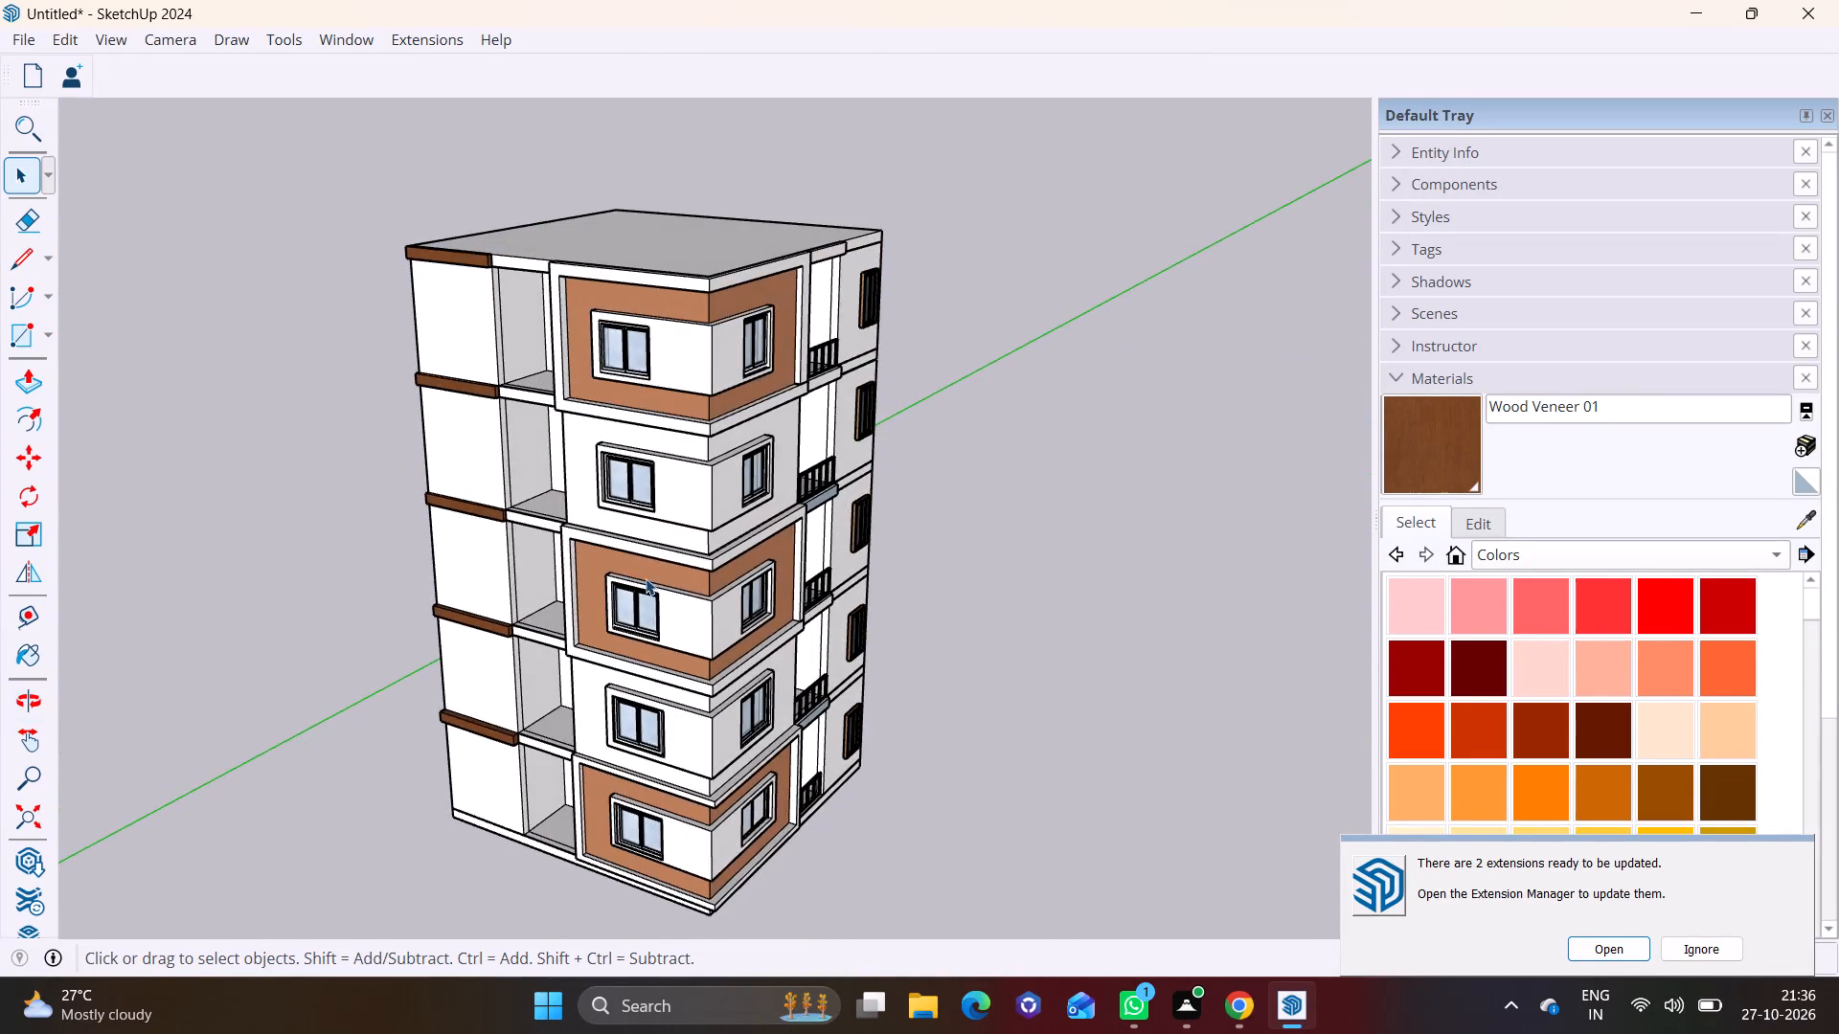
pyautogui.scroll(5, 786, 511)
pyautogui.click(824, 260)
pyautogui.scroll(1, 824, 260)
pyautogui.moveTo(824, 260); pyautogui.dragTo(821, 578, button='middle')
pyautogui.click(840, 557)
pyautogui.press('m')
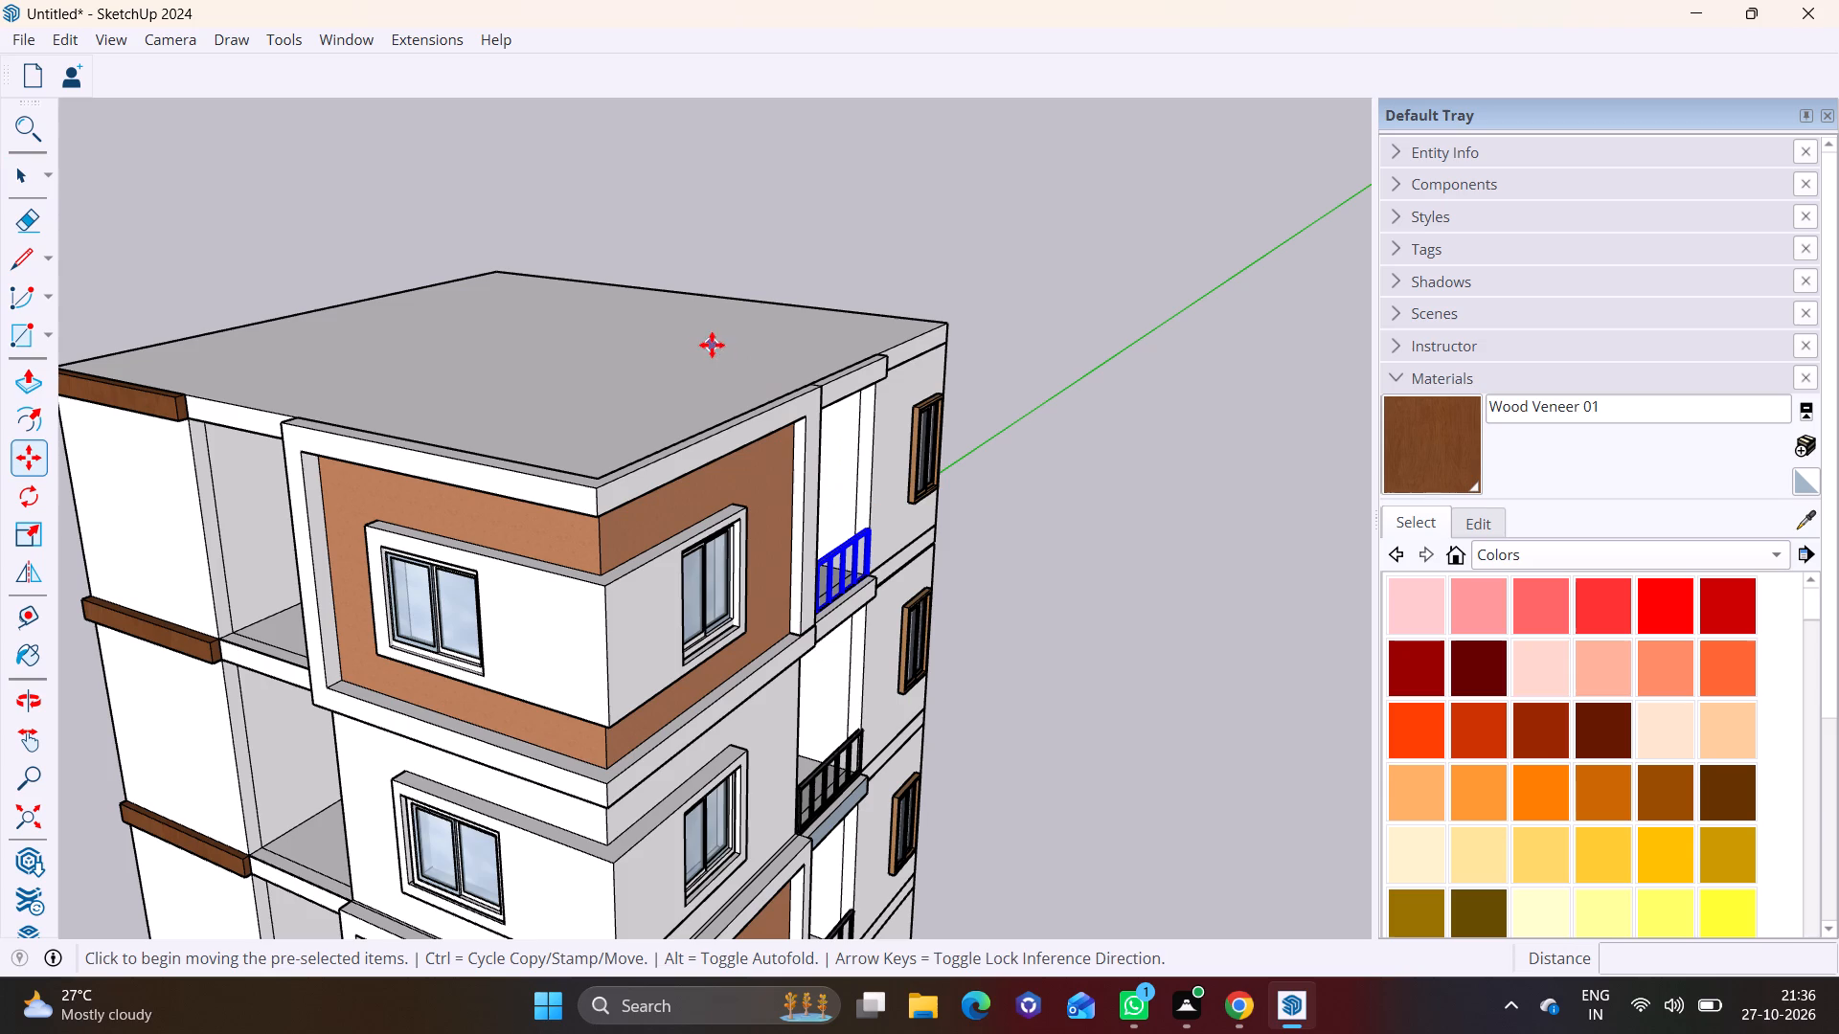
pyautogui.click(850, 566)
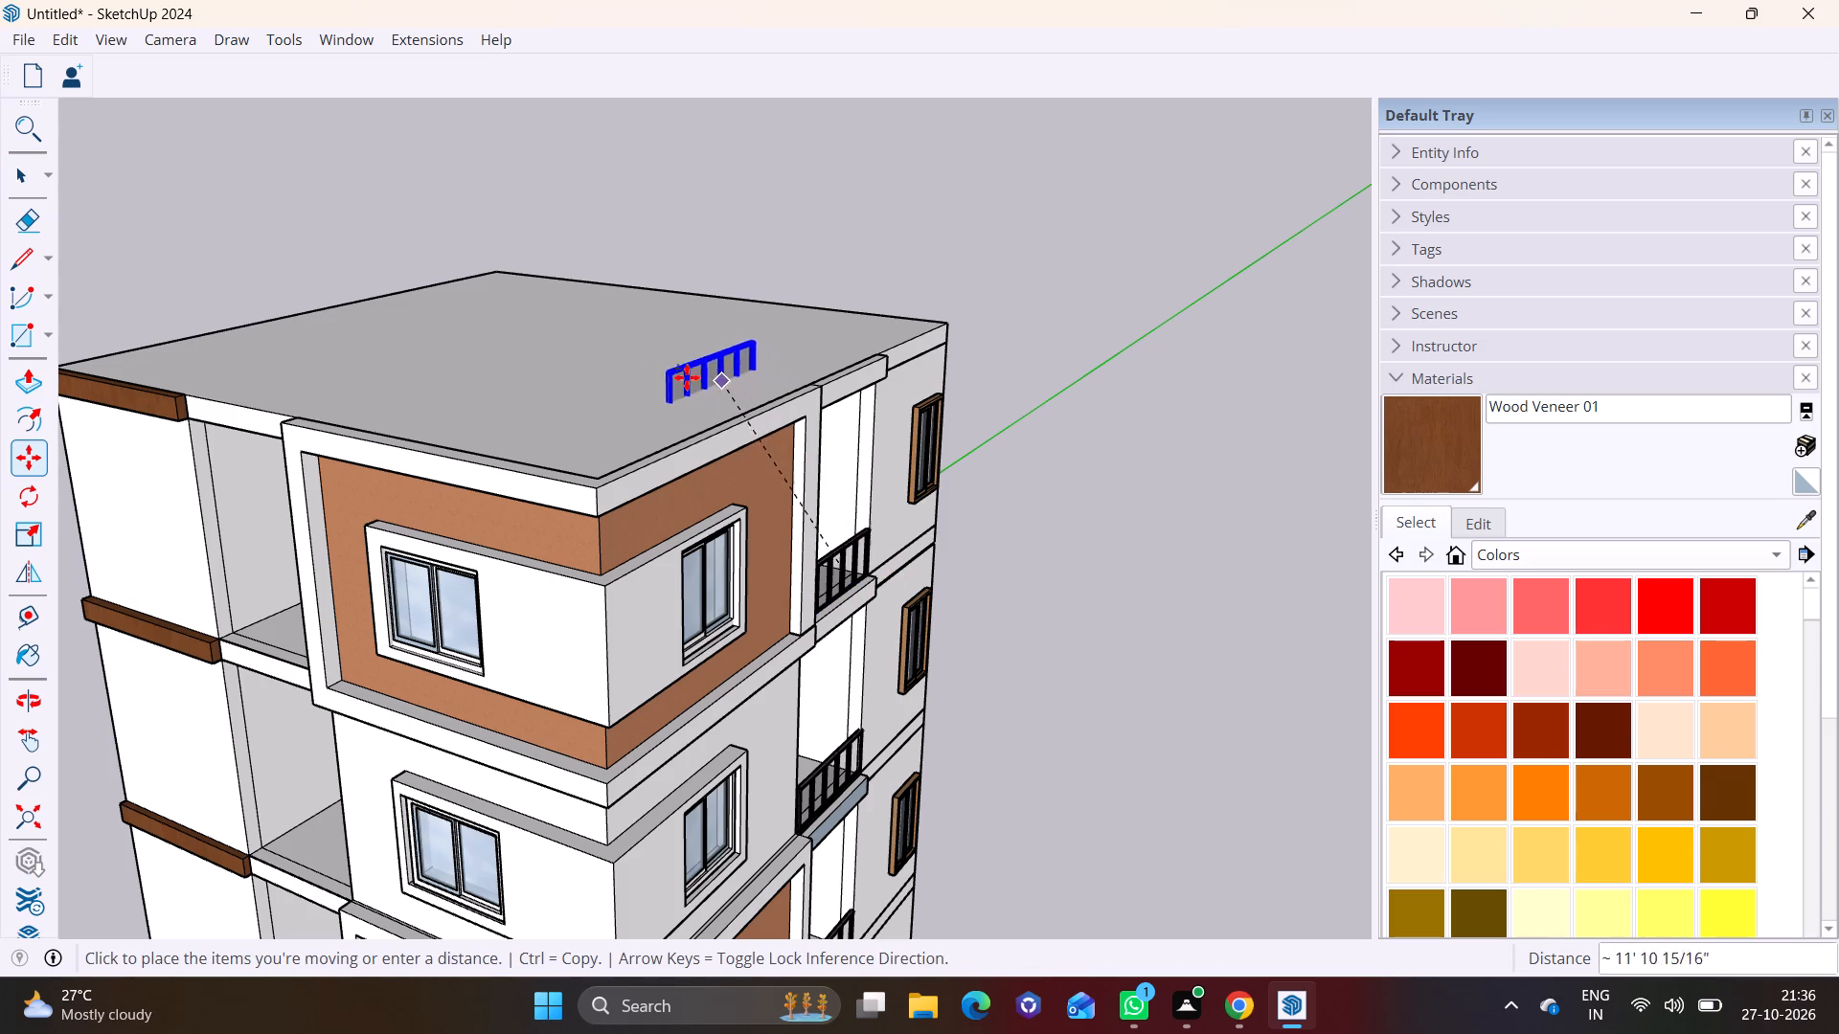
pyautogui.scroll(7, 593, 409)
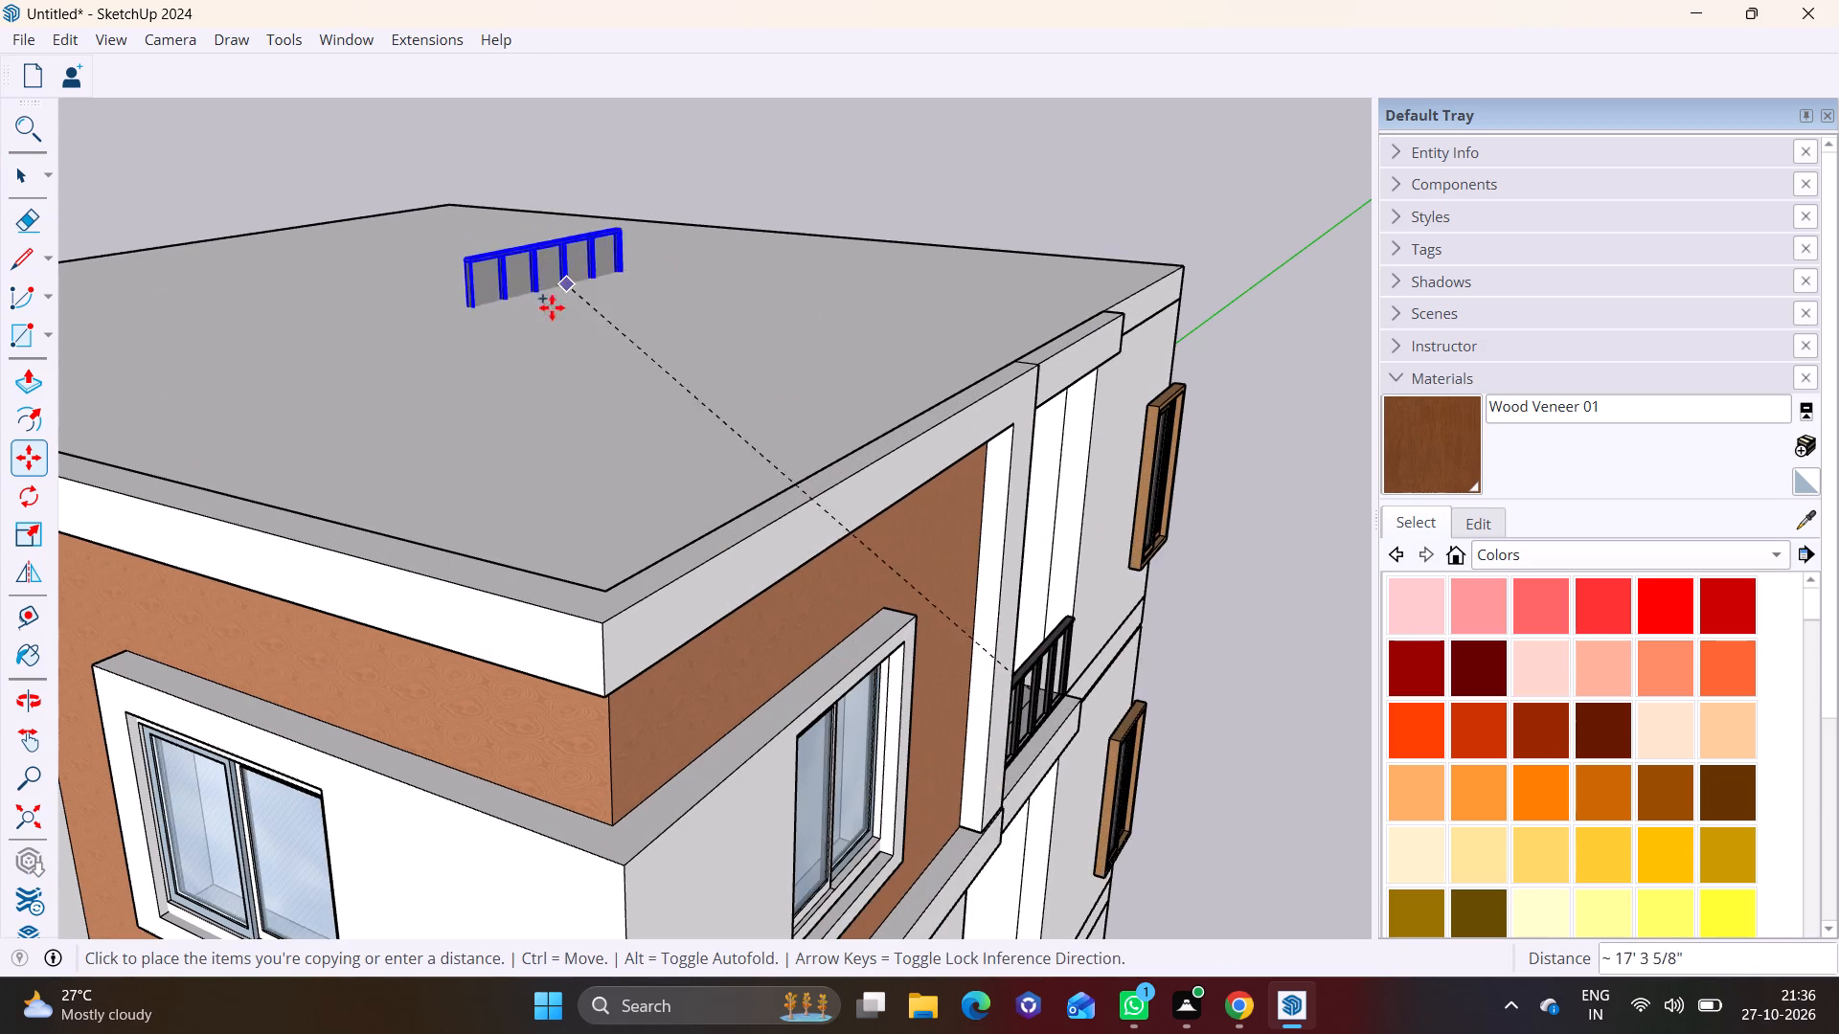
pyautogui.scroll(-3, 526, 480)
pyautogui.click(542, 409)
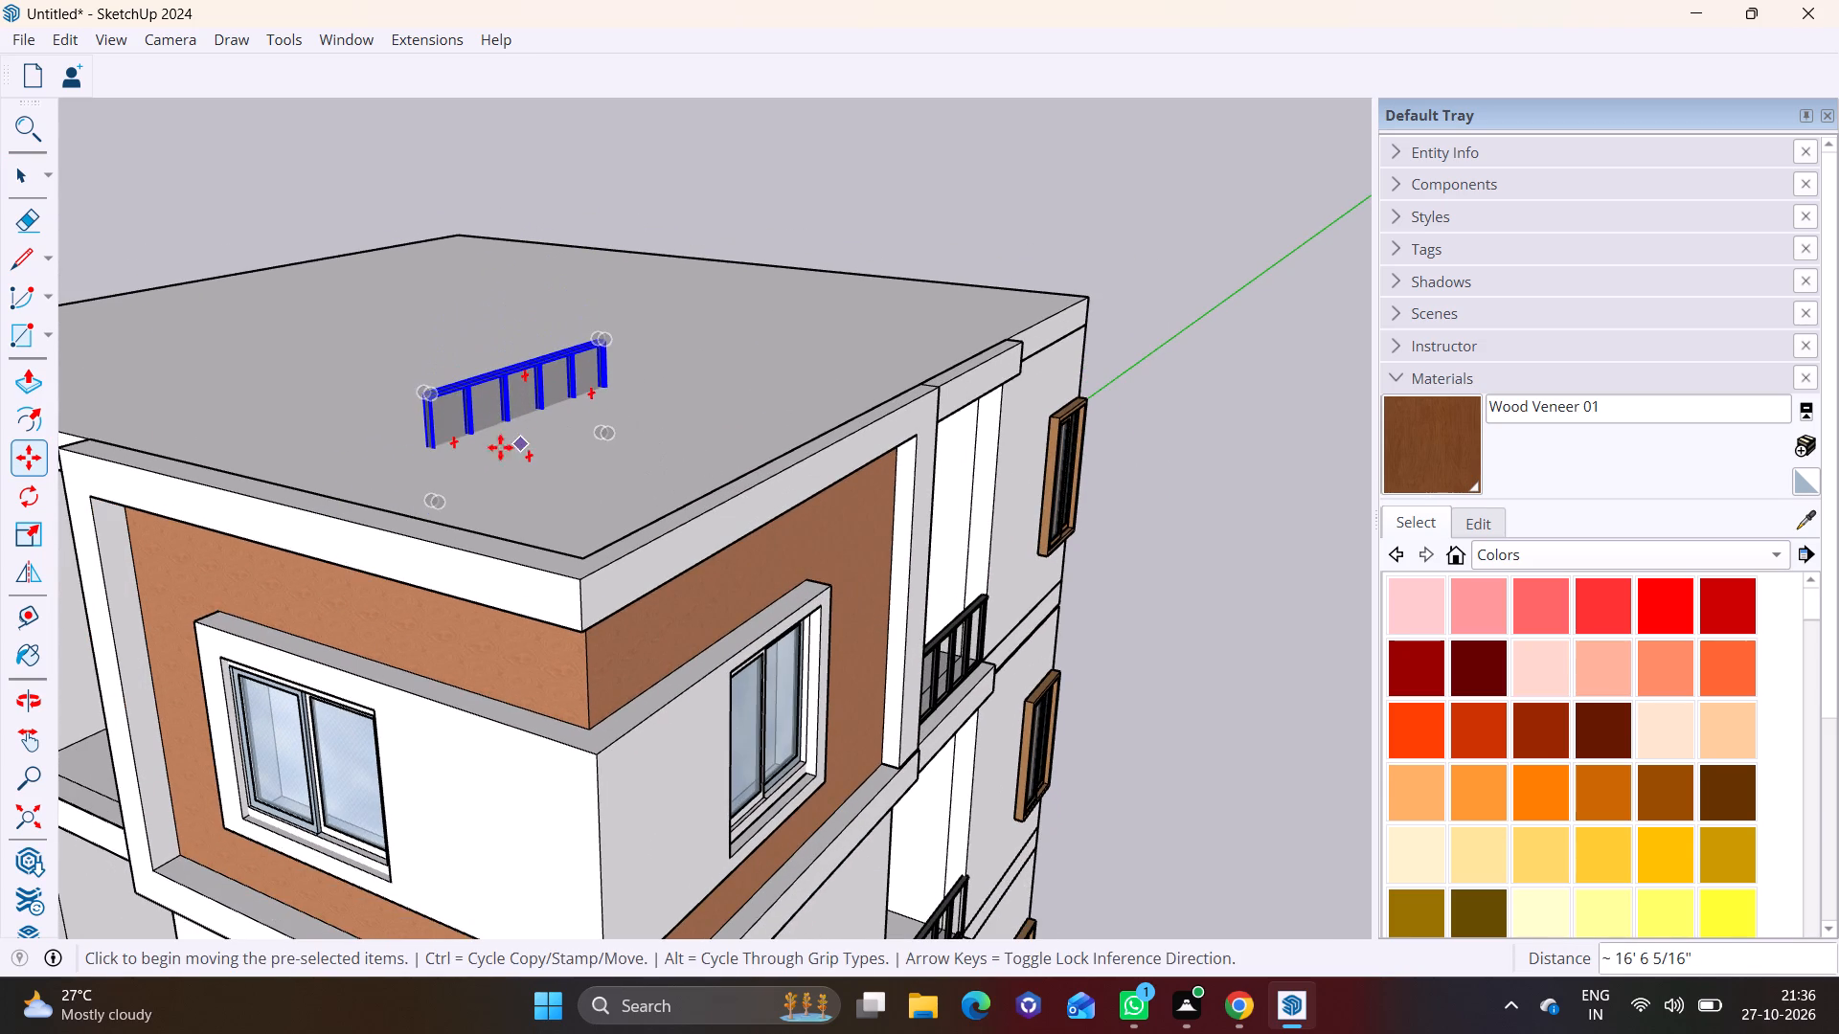
pyautogui.click(444, 384)
pyautogui.click(418, 295)
# Rotate the copied railing 90 degrees on the roof plane.
pyautogui.scroll(-1, 579, 411)
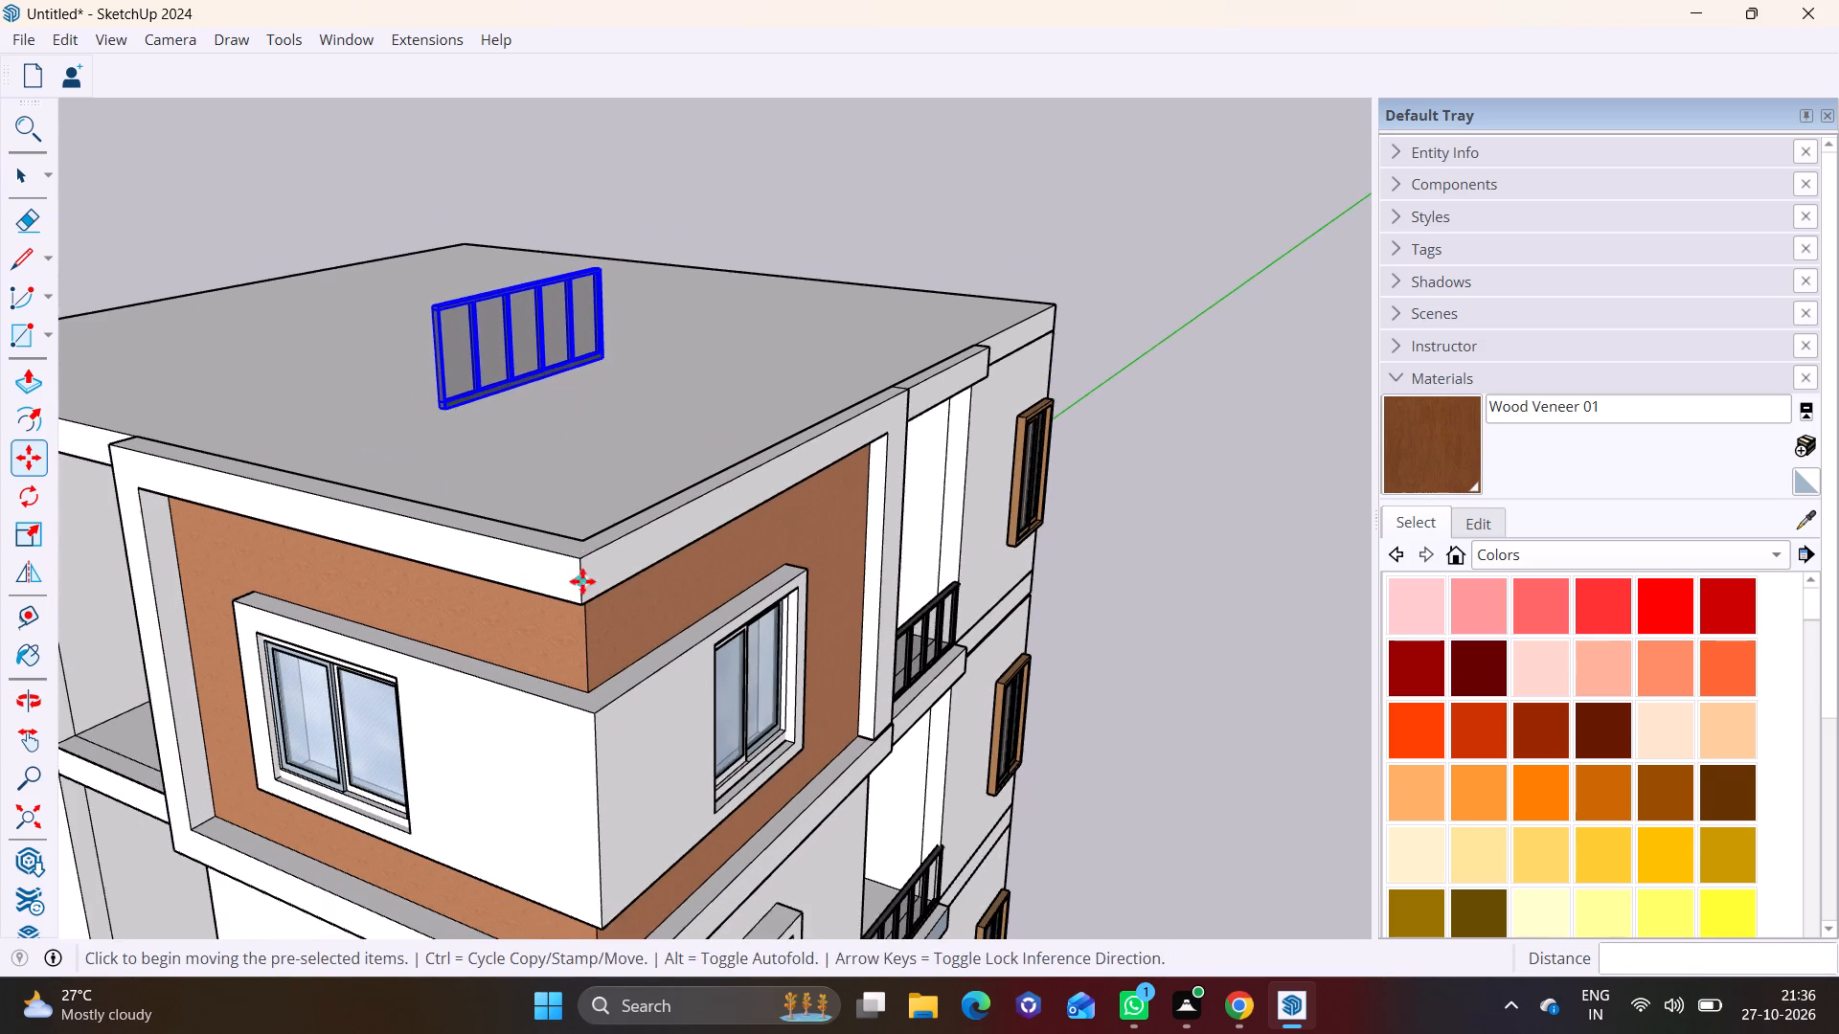
pyautogui.scroll(-1, 582, 581)
pyautogui.moveTo(570, 478); pyautogui.dragTo(611, 668, button='middle')
pyautogui.scroll(1, 638, 558)
pyautogui.moveTo(631, 557); pyautogui.dragTo(295, 483, button='middle')
pyautogui.moveTo(727, 407); pyautogui.dragTo(488, 435, button='middle')
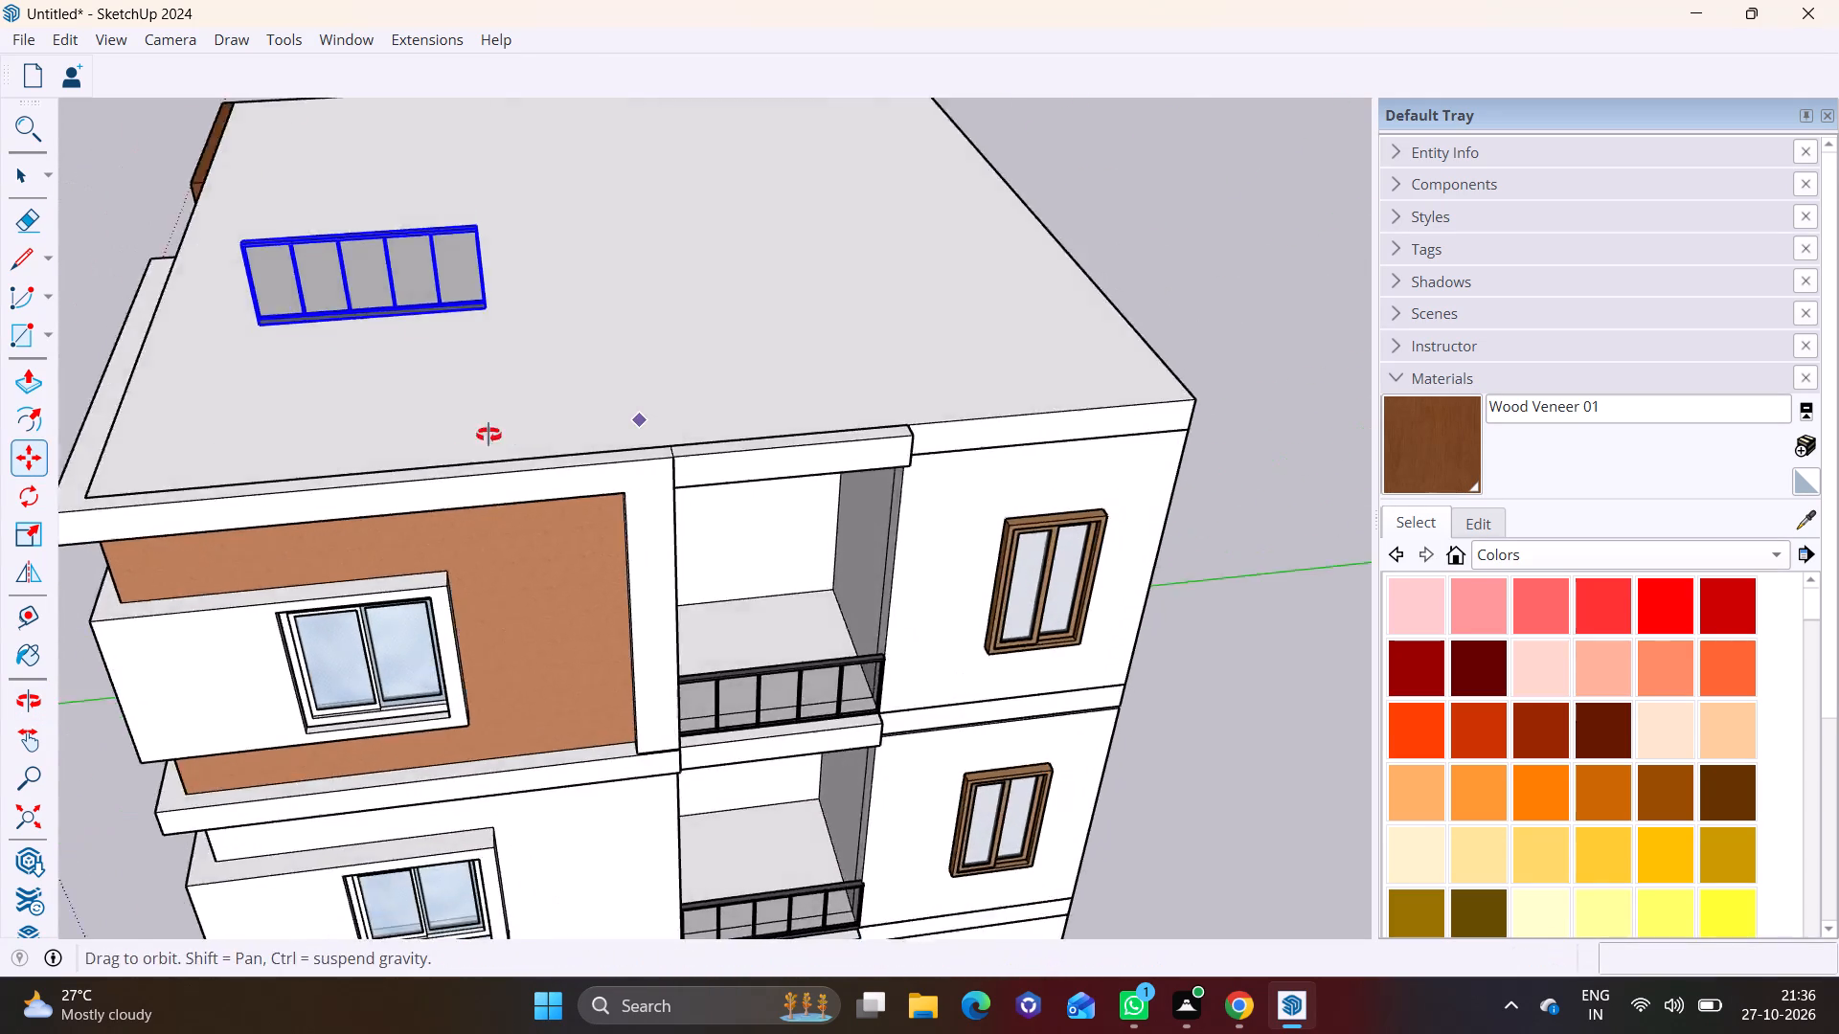
pyautogui.moveTo(488, 435); pyautogui.dragTo(427, 435, button='middle')
pyautogui.moveTo(524, 287); pyautogui.dragTo(645, 498, button='middle')
pyautogui.moveTo(681, 473); pyautogui.dragTo(682, 266, button='middle')
pyautogui.keyDown('shift'); pyautogui.moveTo(672, 389); pyautogui.dragTo(511, 802, button='middle'); pyautogui.keyUp('shift')
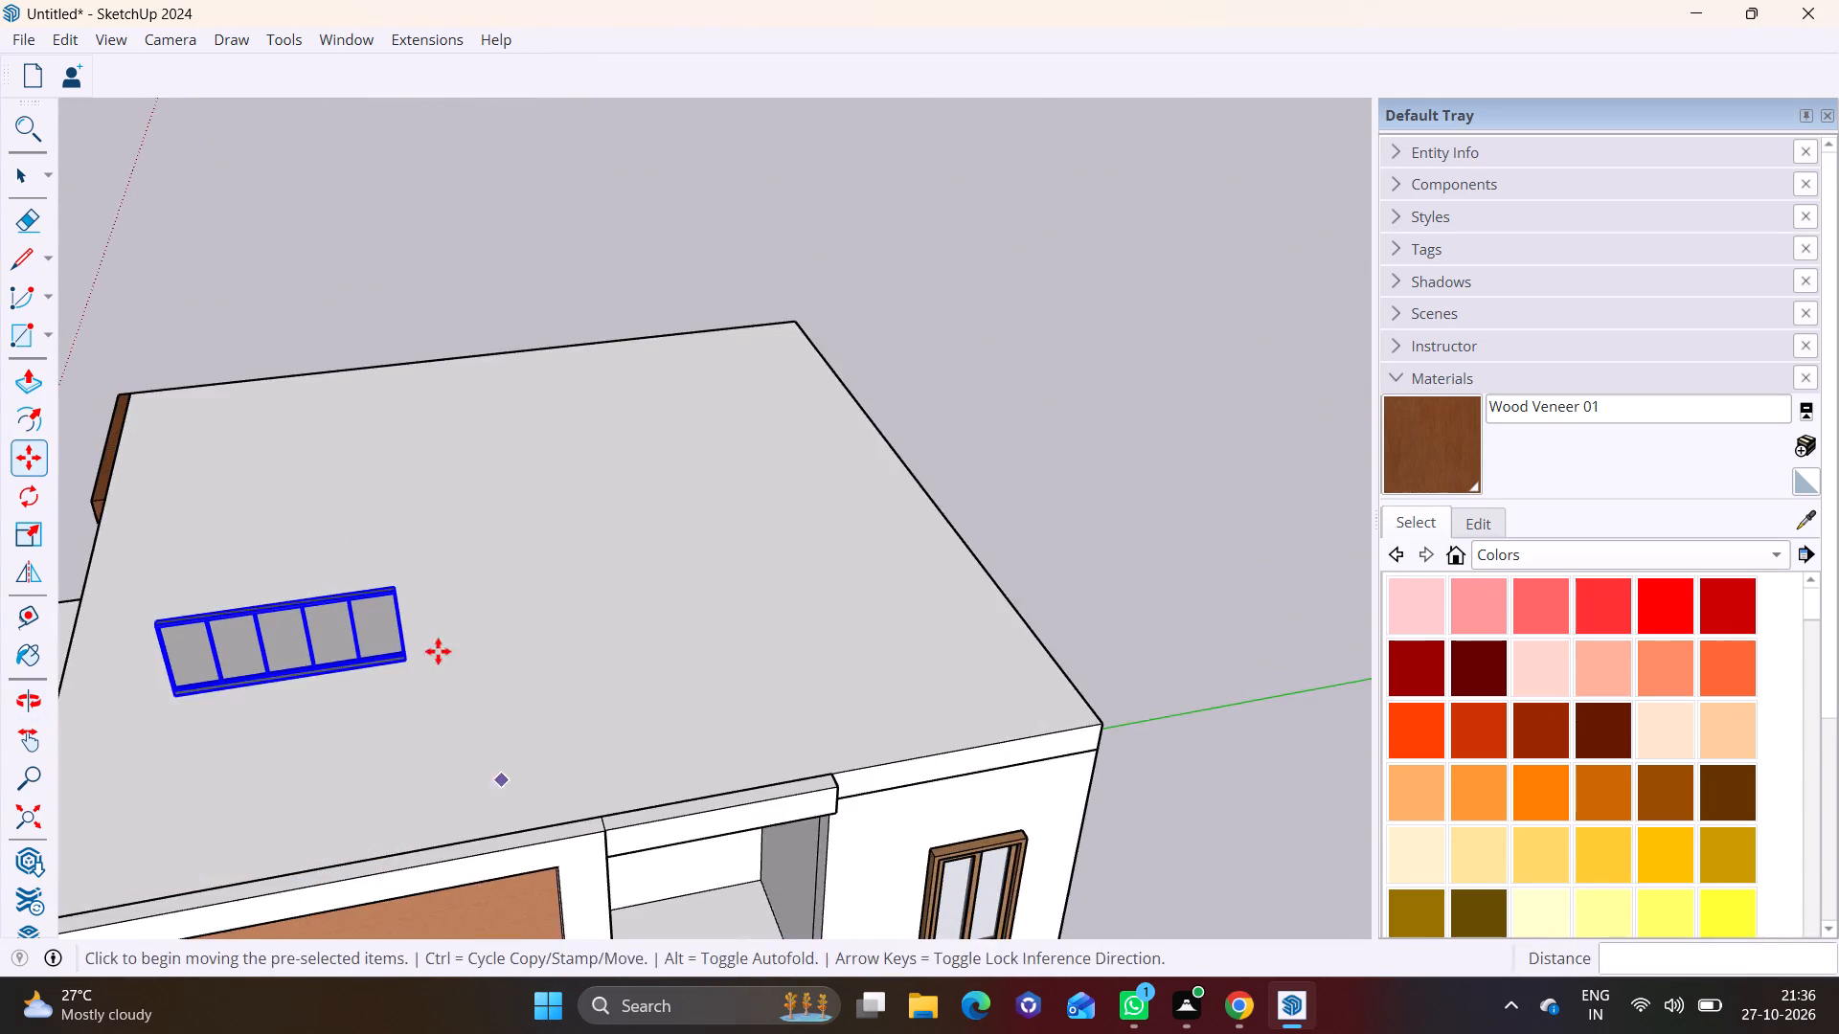
pyautogui.moveTo(424, 600); pyautogui.dragTo(413, 559, button='middle')
pyautogui.moveTo(570, 626); pyautogui.dragTo(361, 641, button='middle')
pyautogui.keyDown('shift'); pyautogui.moveTo(361, 560); pyautogui.dragTo(992, 539, button='middle'); pyautogui.keyUp('shift')
pyautogui.keyDown('shift'); pyautogui.moveTo(732, 587); pyautogui.dragTo(380, 627, button='middle'); pyautogui.keyUp('shift')
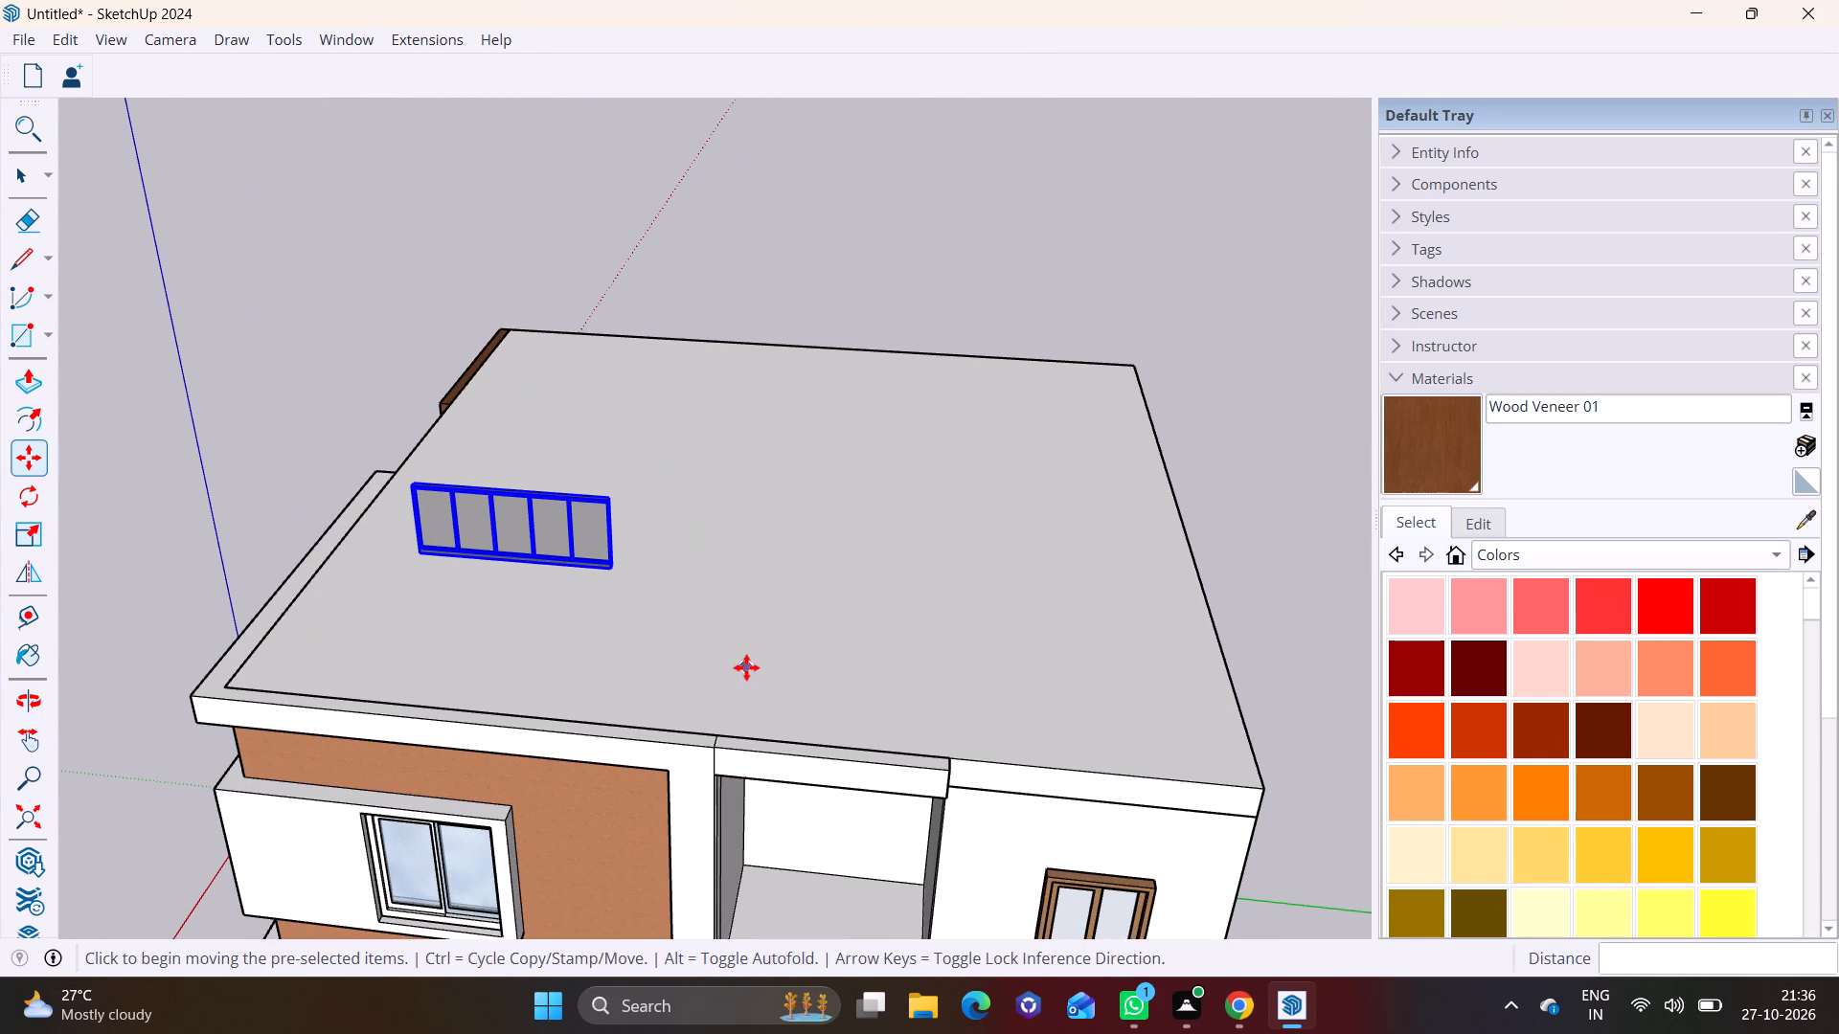
pyautogui.moveTo(744, 665); pyautogui.dragTo(804, 642, button='middle')
pyautogui.scroll(-1, 798, 635)
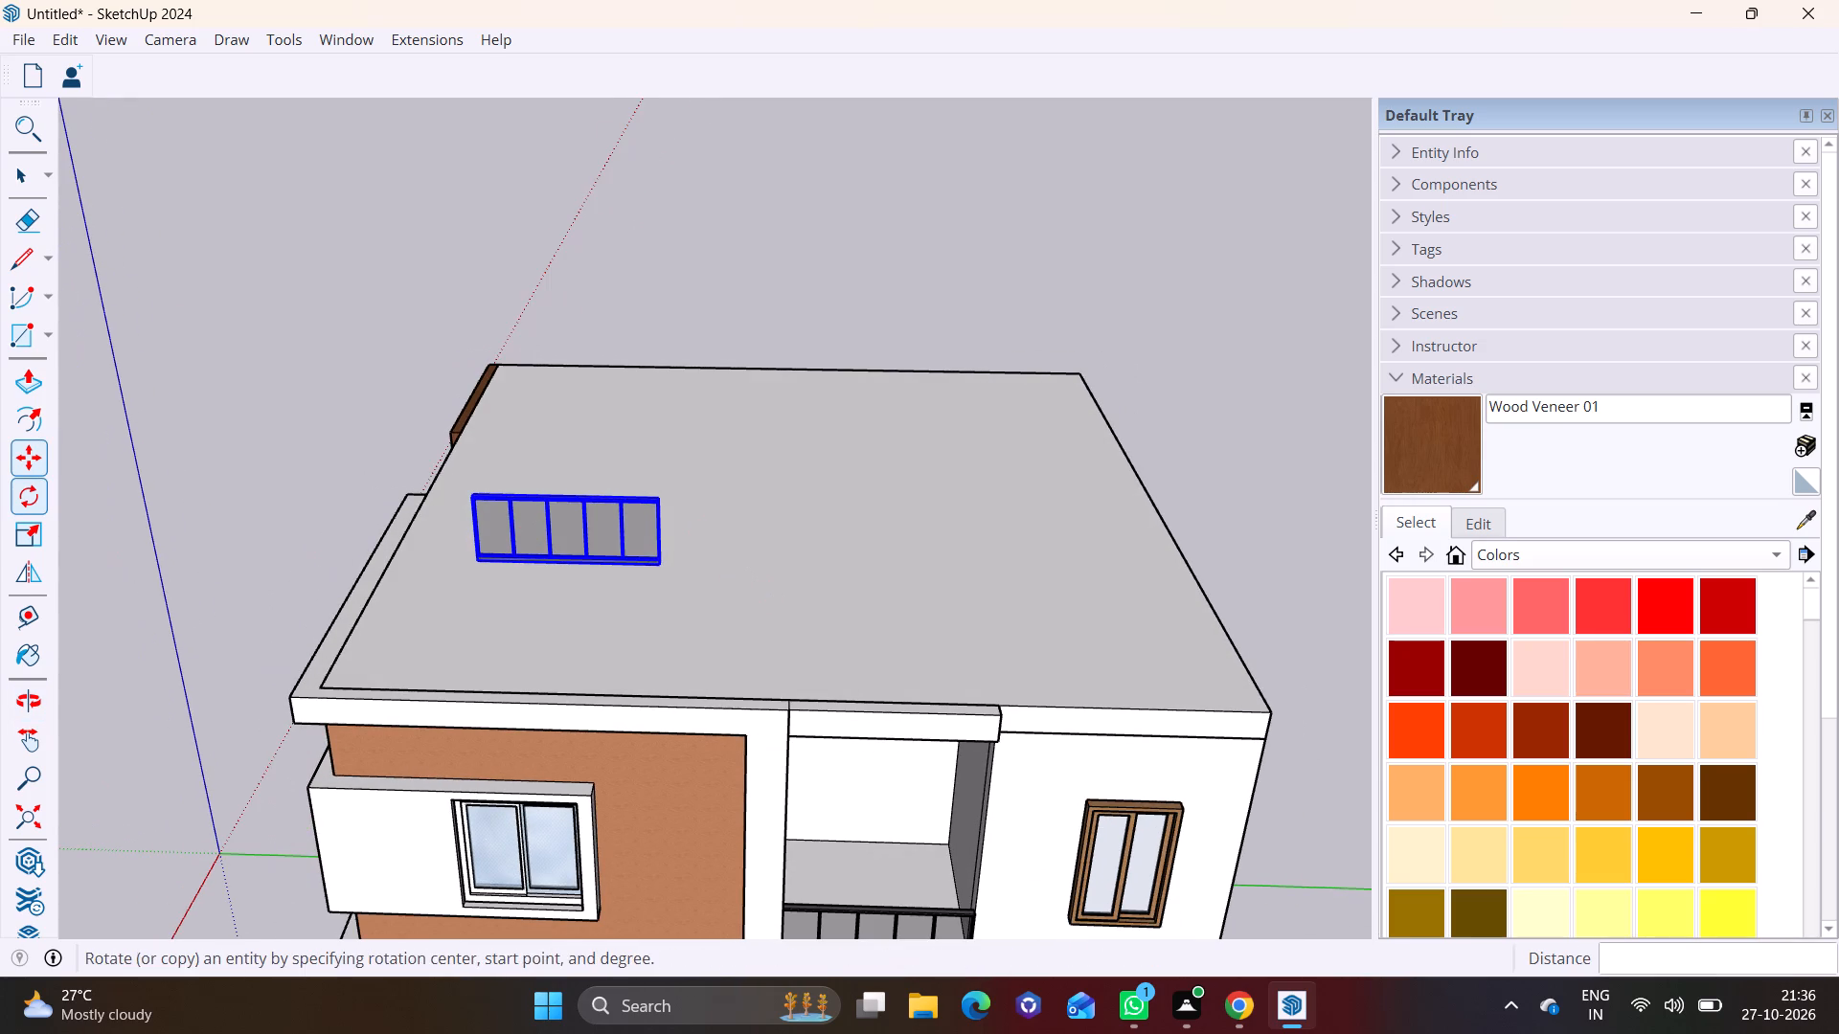
pyautogui.click(22, 498)
pyautogui.click(800, 566)
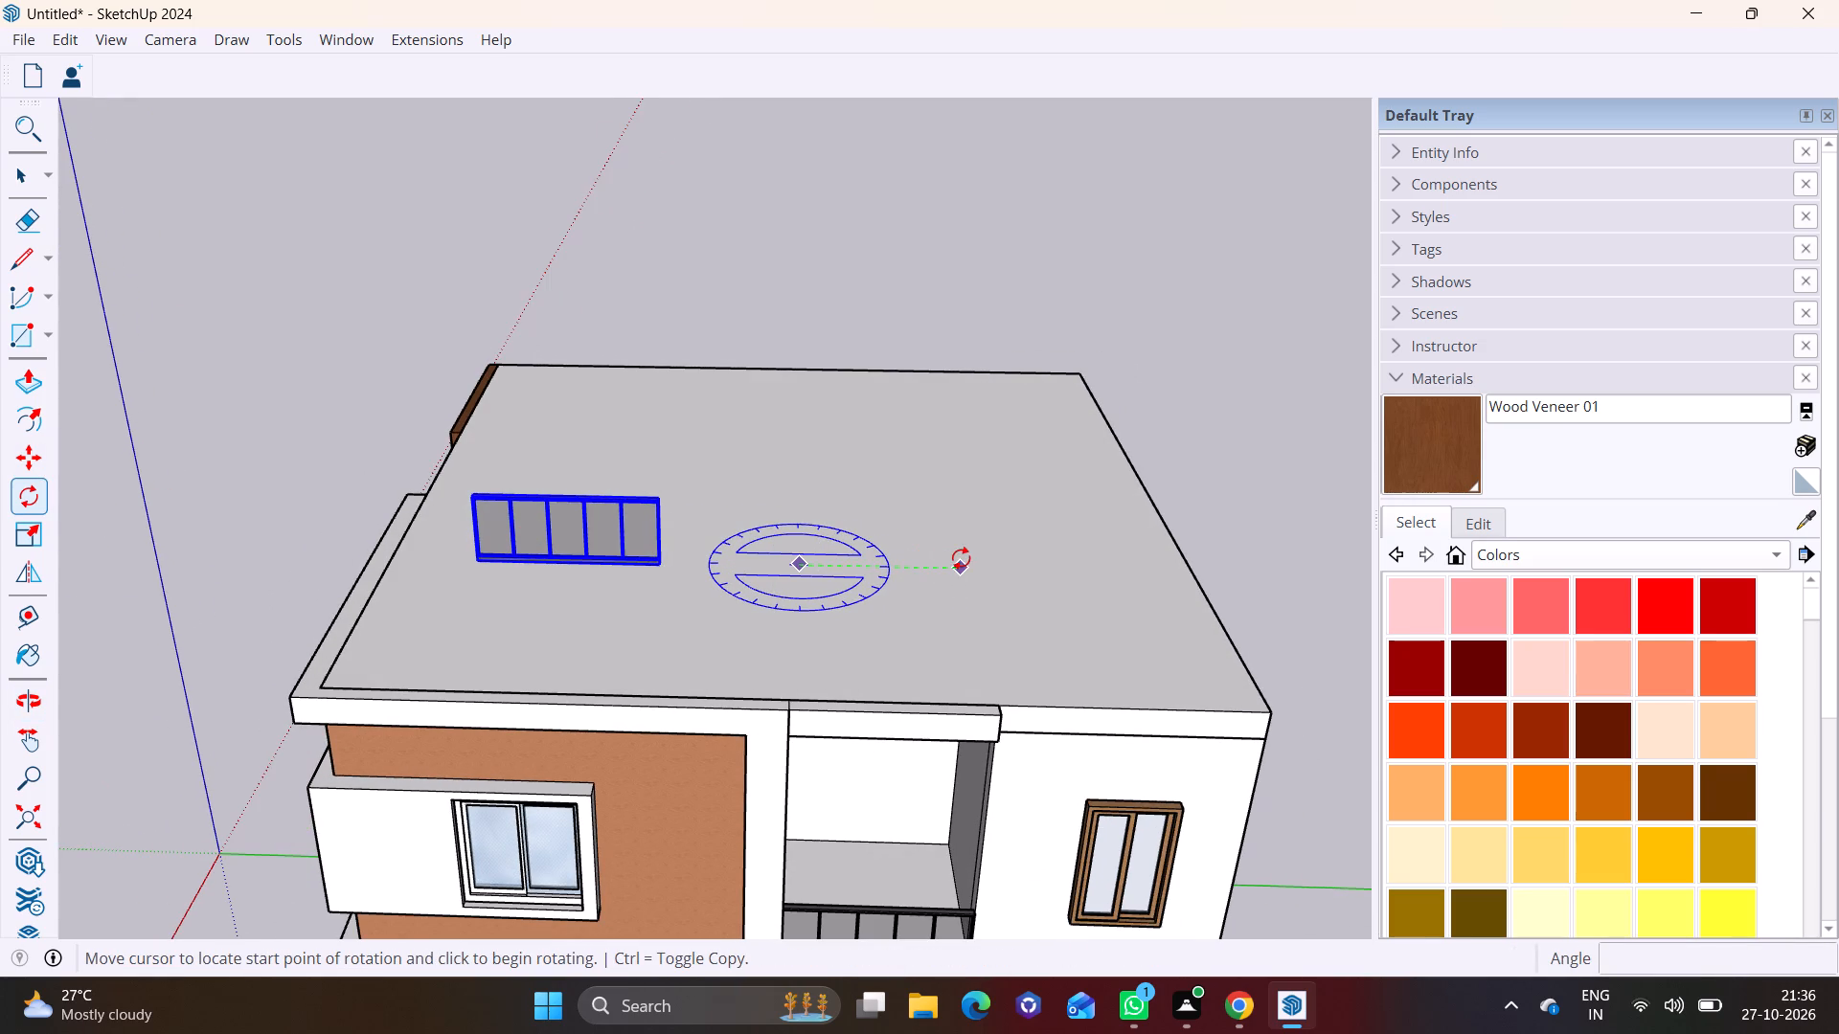
pyautogui.click(961, 558)
pyautogui.click(797, 441)
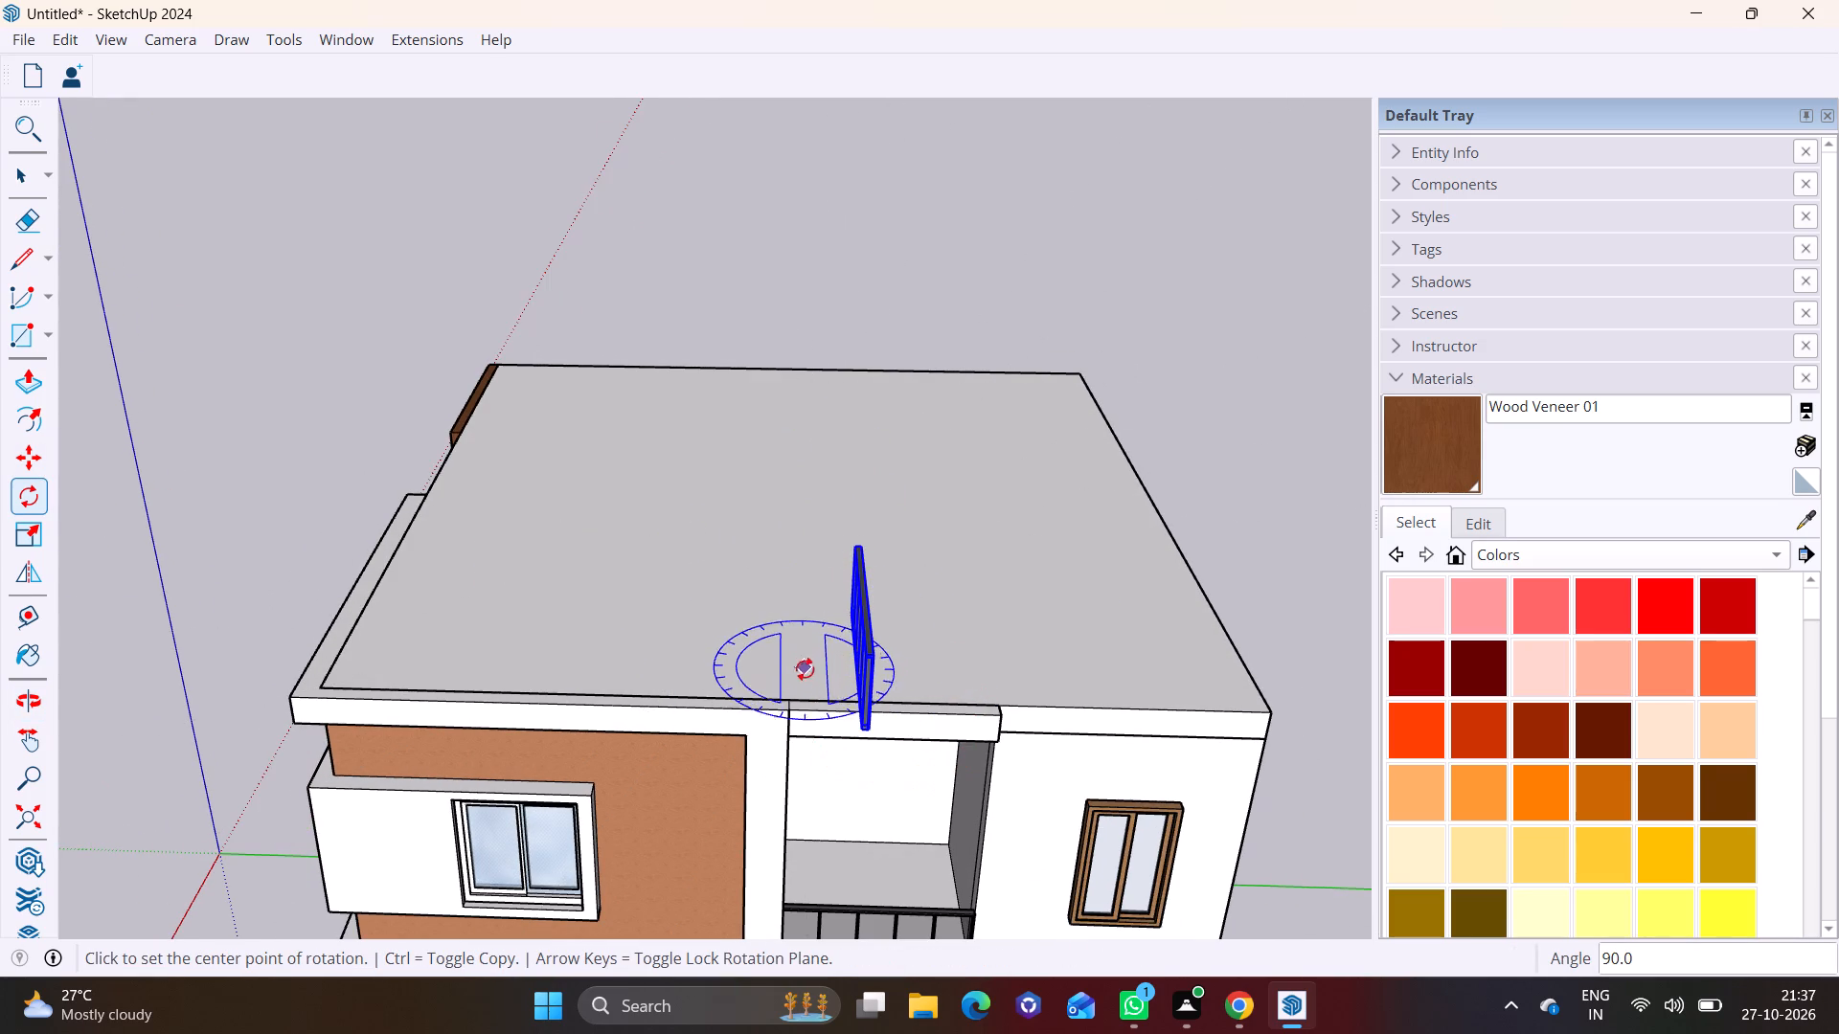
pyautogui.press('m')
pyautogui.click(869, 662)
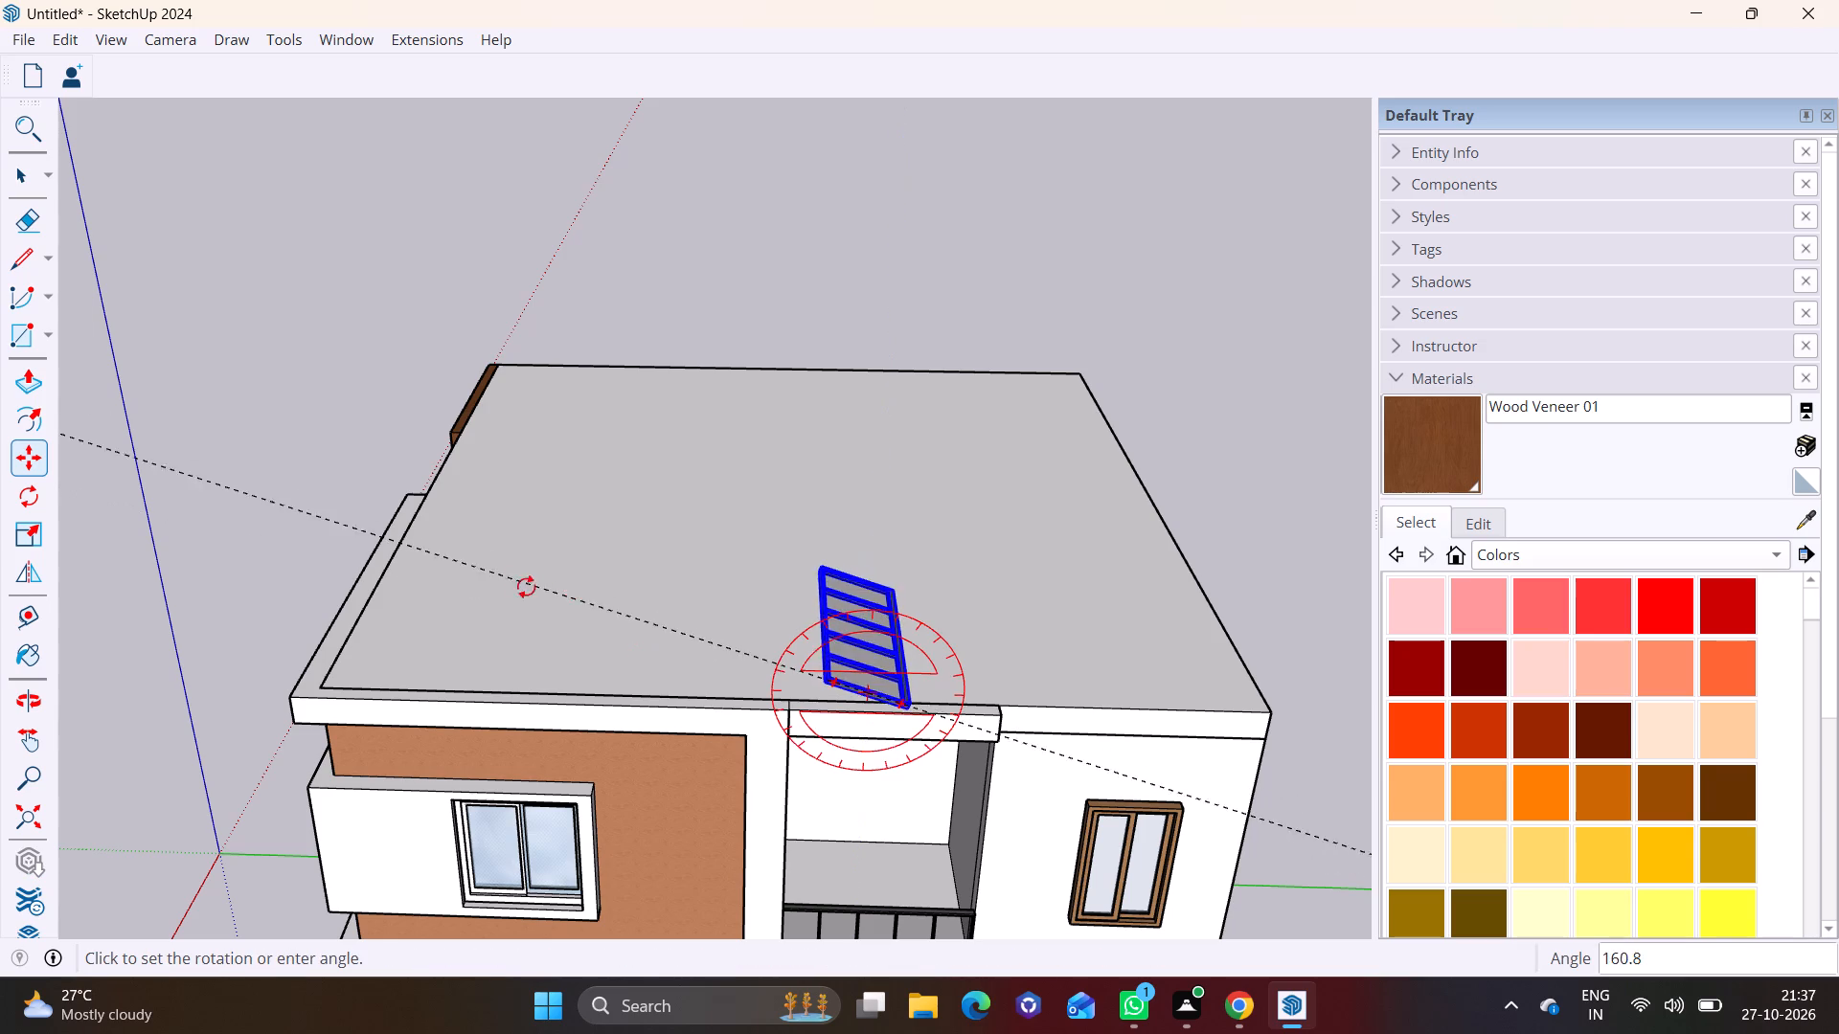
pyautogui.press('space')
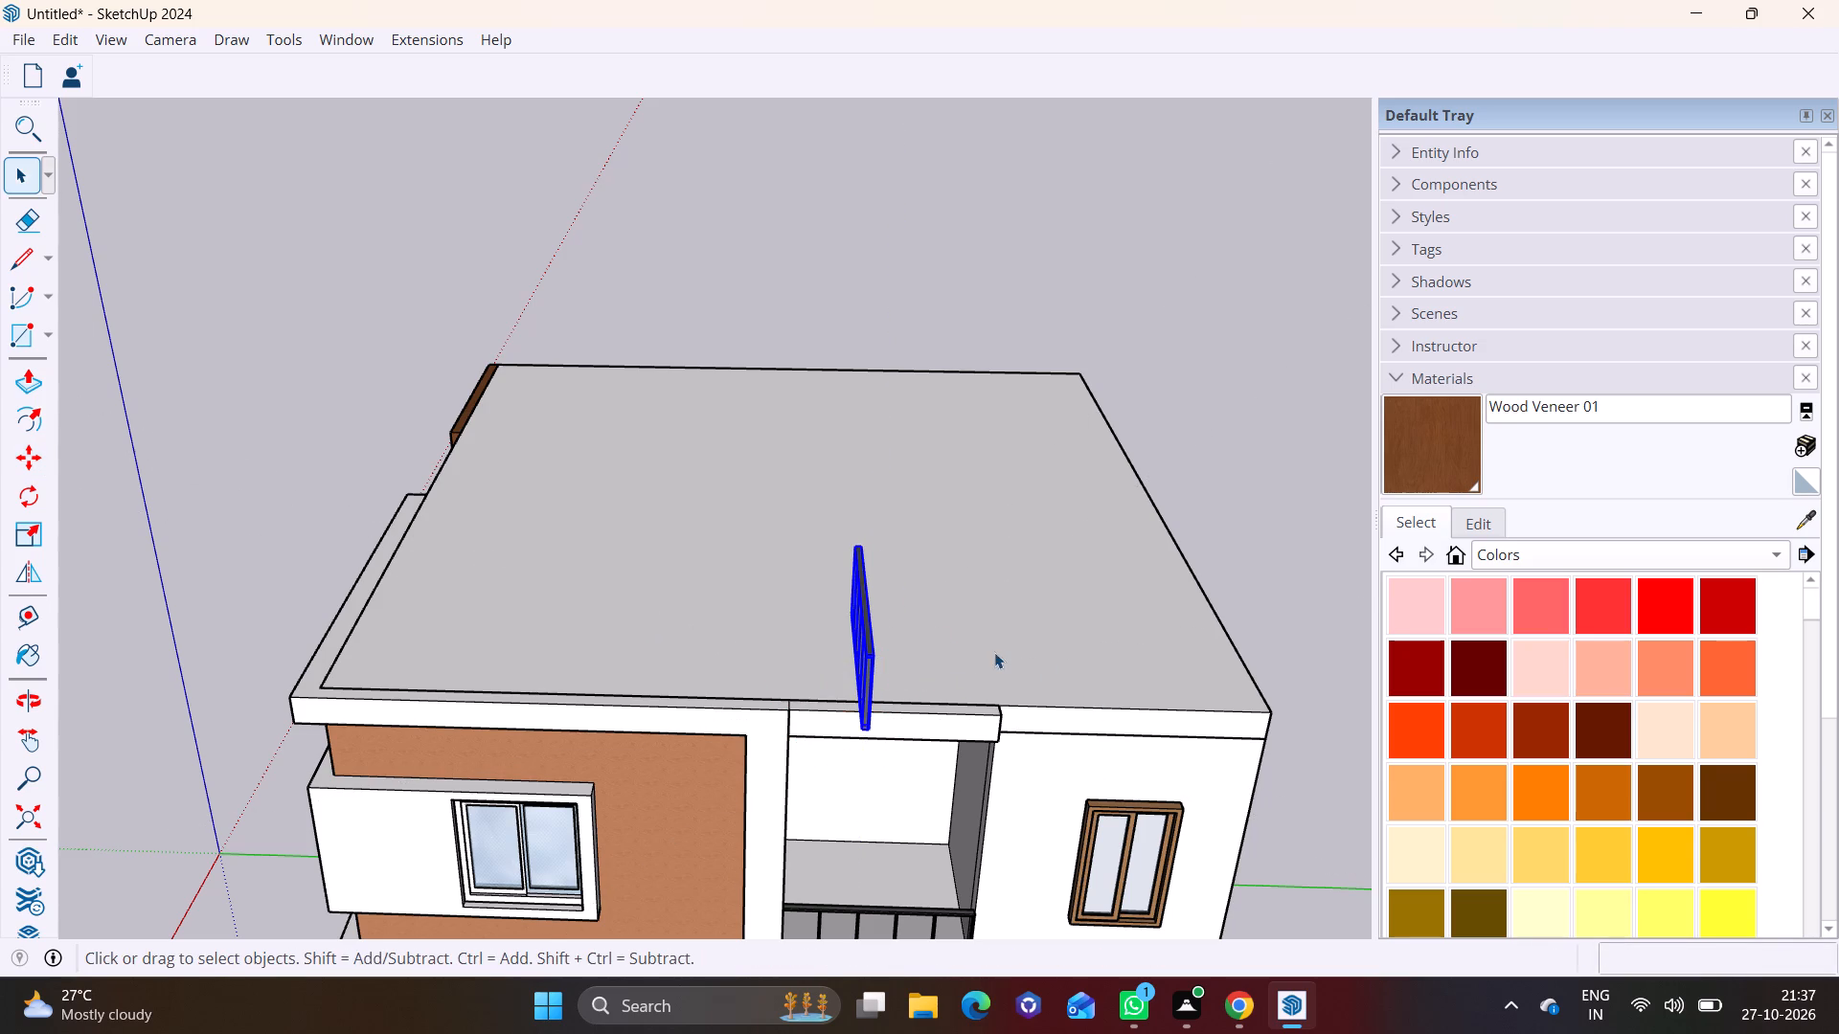
# Move the rotated railing from the roof into the fourth-storey balcony opening beside the wood bands on the adjacent facade.
pyautogui.click(994, 654)
pyautogui.press('m')
pyautogui.click(864, 613)
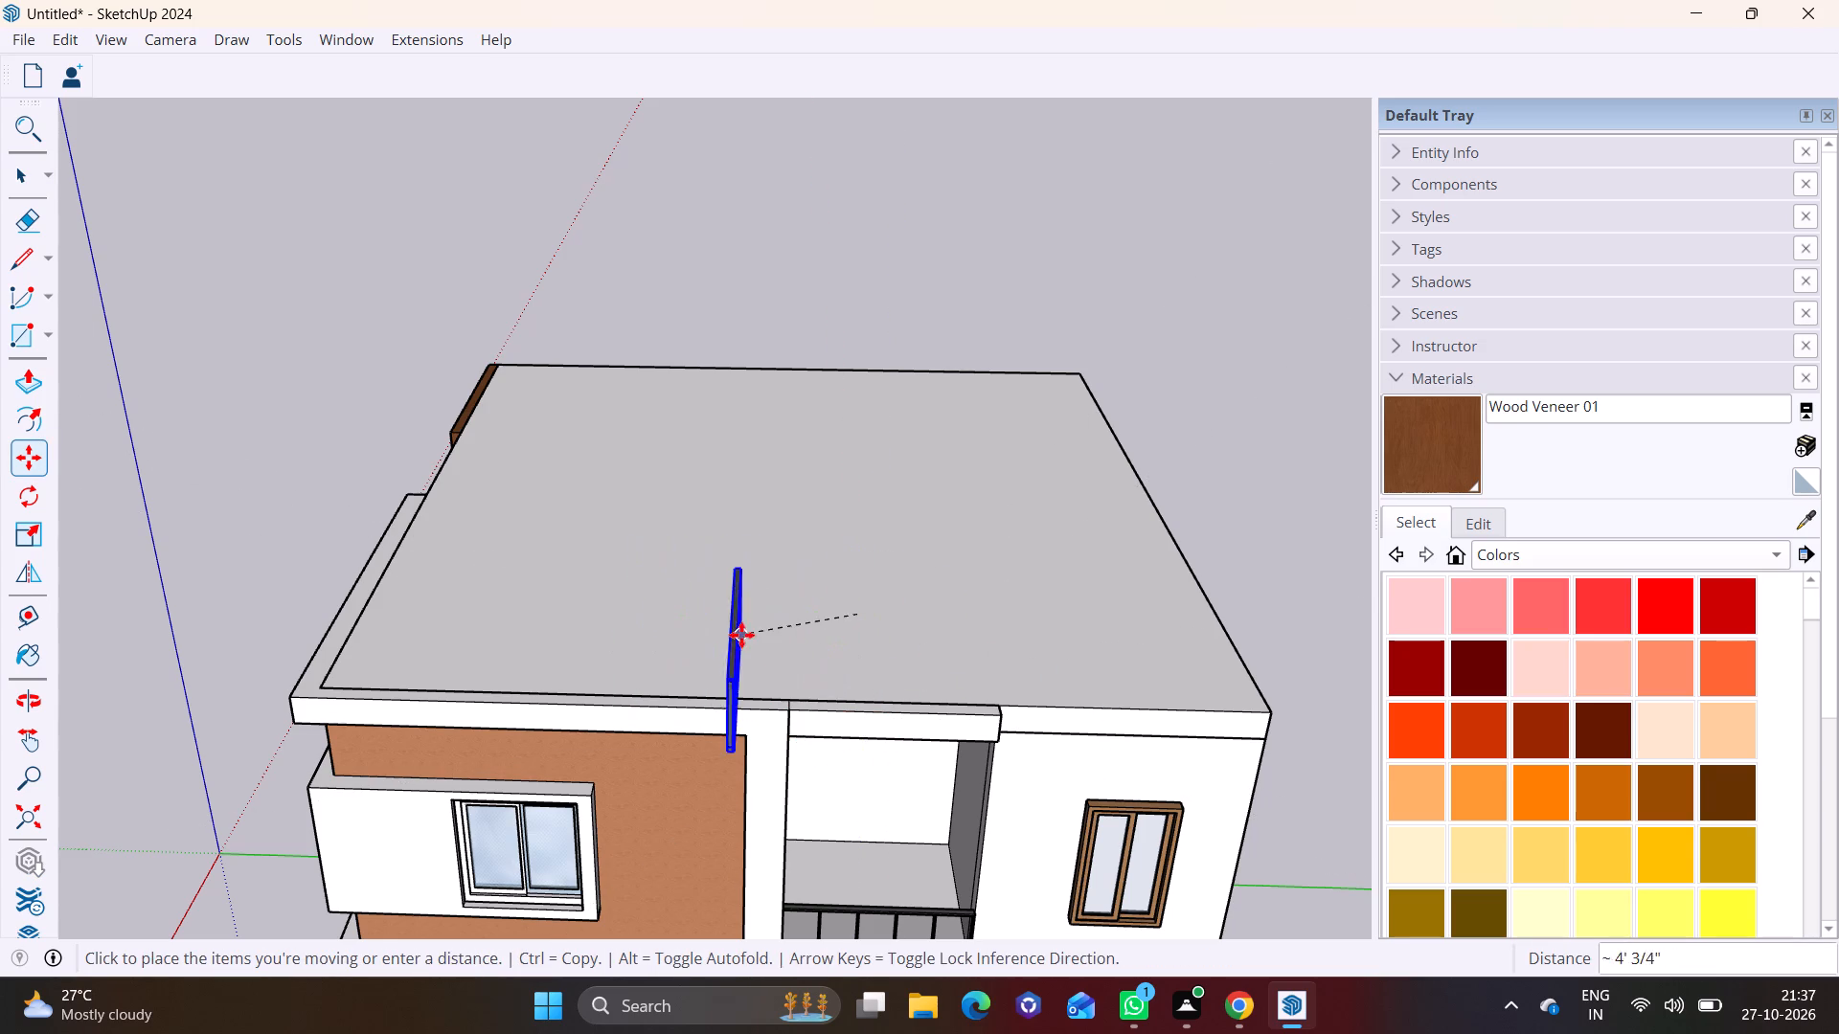
pyautogui.moveTo(284, 535); pyautogui.dragTo(923, 384, button='middle')
pyautogui.moveTo(973, 557); pyautogui.dragTo(1147, 513, button='middle')
pyautogui.scroll(9, 982, 544)
pyautogui.scroll(-2, 887, 612)
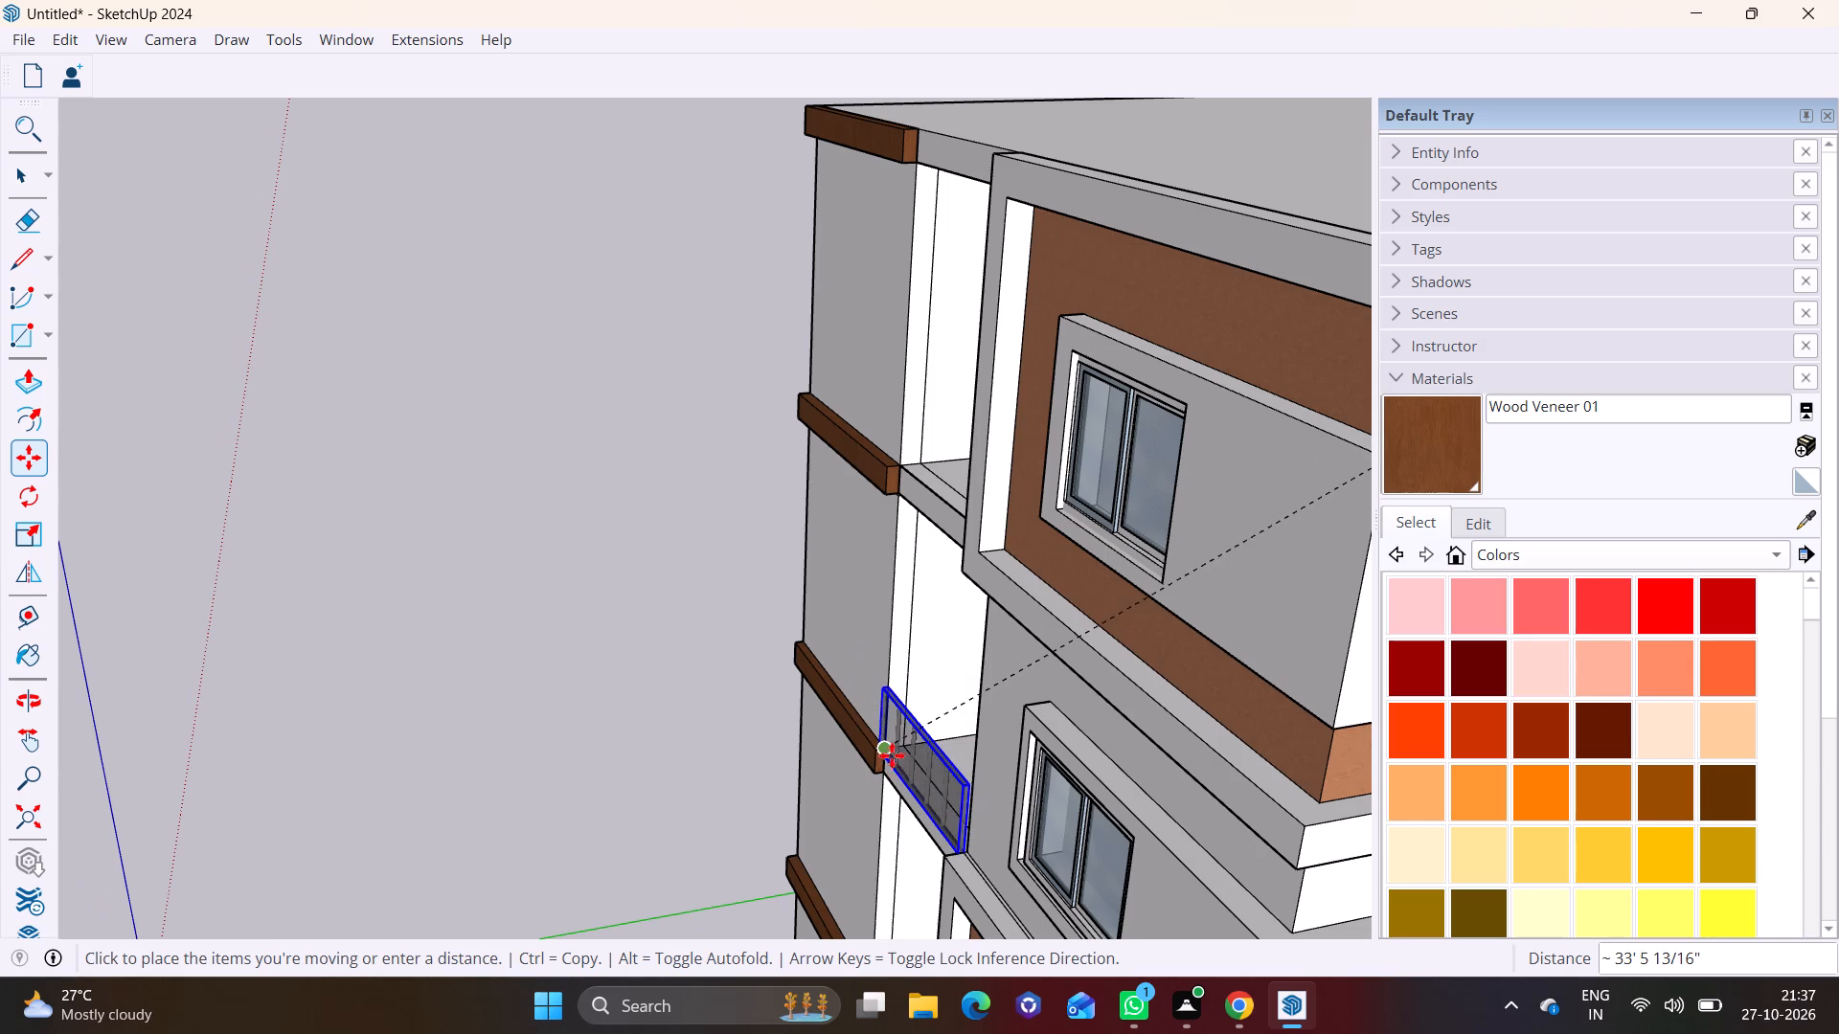
pyautogui.click(893, 745)
# Align the railing's lower corner with the balcony slab corner at the end of the wood band.
pyautogui.moveTo(959, 799); pyautogui.dragTo(1410, 671, button='middle')
pyautogui.scroll(8, 832, 751)
pyautogui.moveTo(977, 785); pyautogui.dragTo(1247, 742, button='middle')
pyautogui.scroll(2, 986, 731)
pyautogui.scroll(-1, 981, 729)
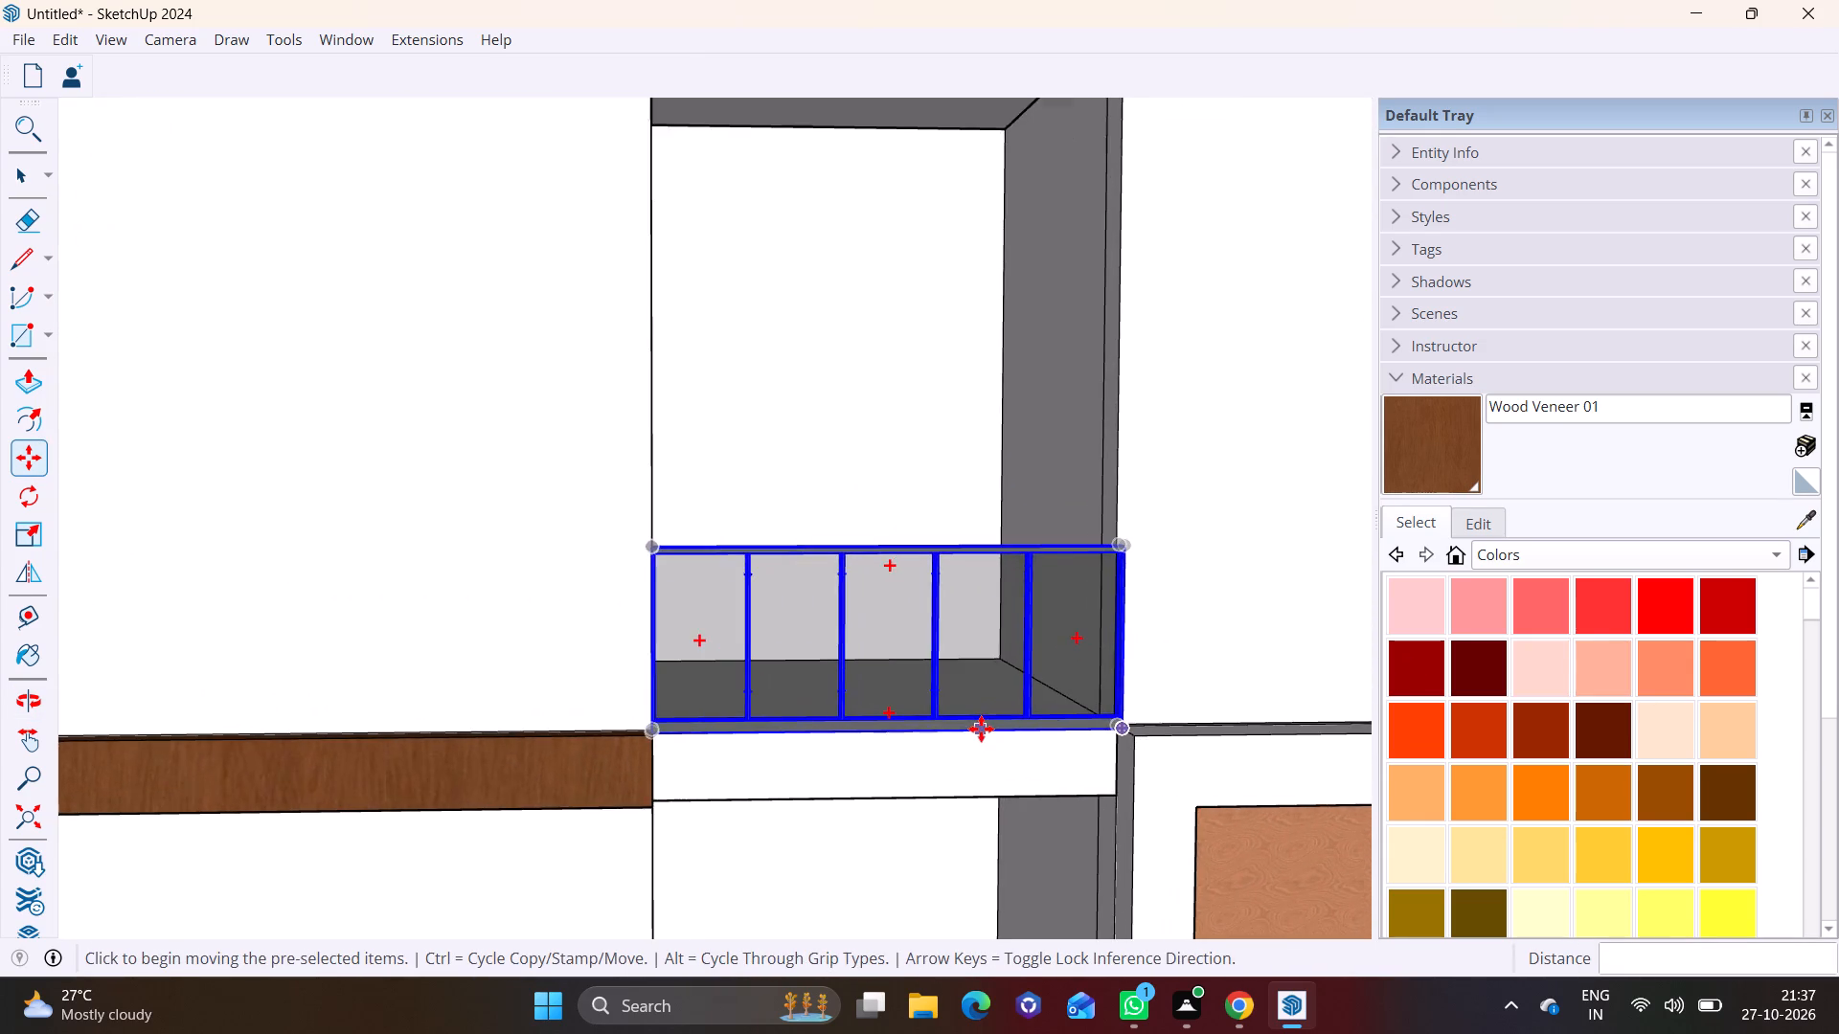
pyautogui.scroll(-1, 981, 729)
pyautogui.moveTo(987, 723); pyautogui.dragTo(928, 943, button='middle')
pyautogui.scroll(9, 797, 832)
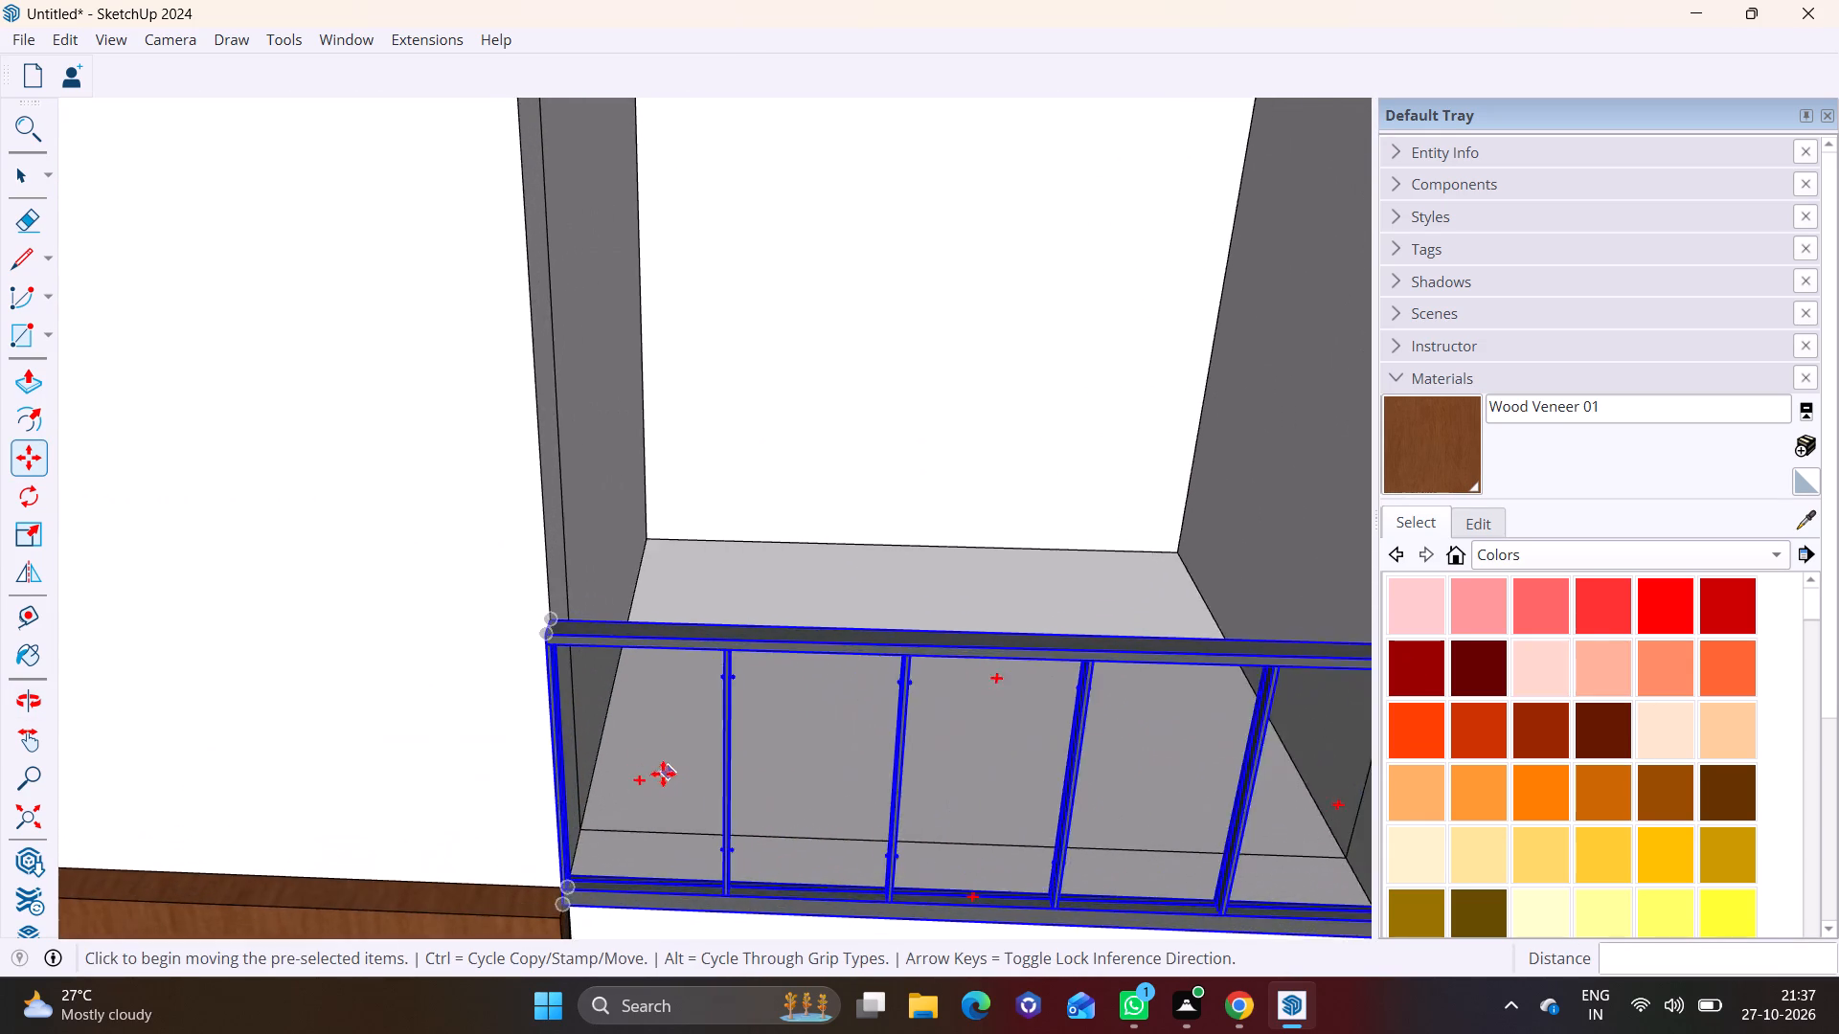
pyautogui.scroll(2, 663, 774)
pyautogui.moveTo(574, 857); pyautogui.dragTo(558, 732, button='middle')
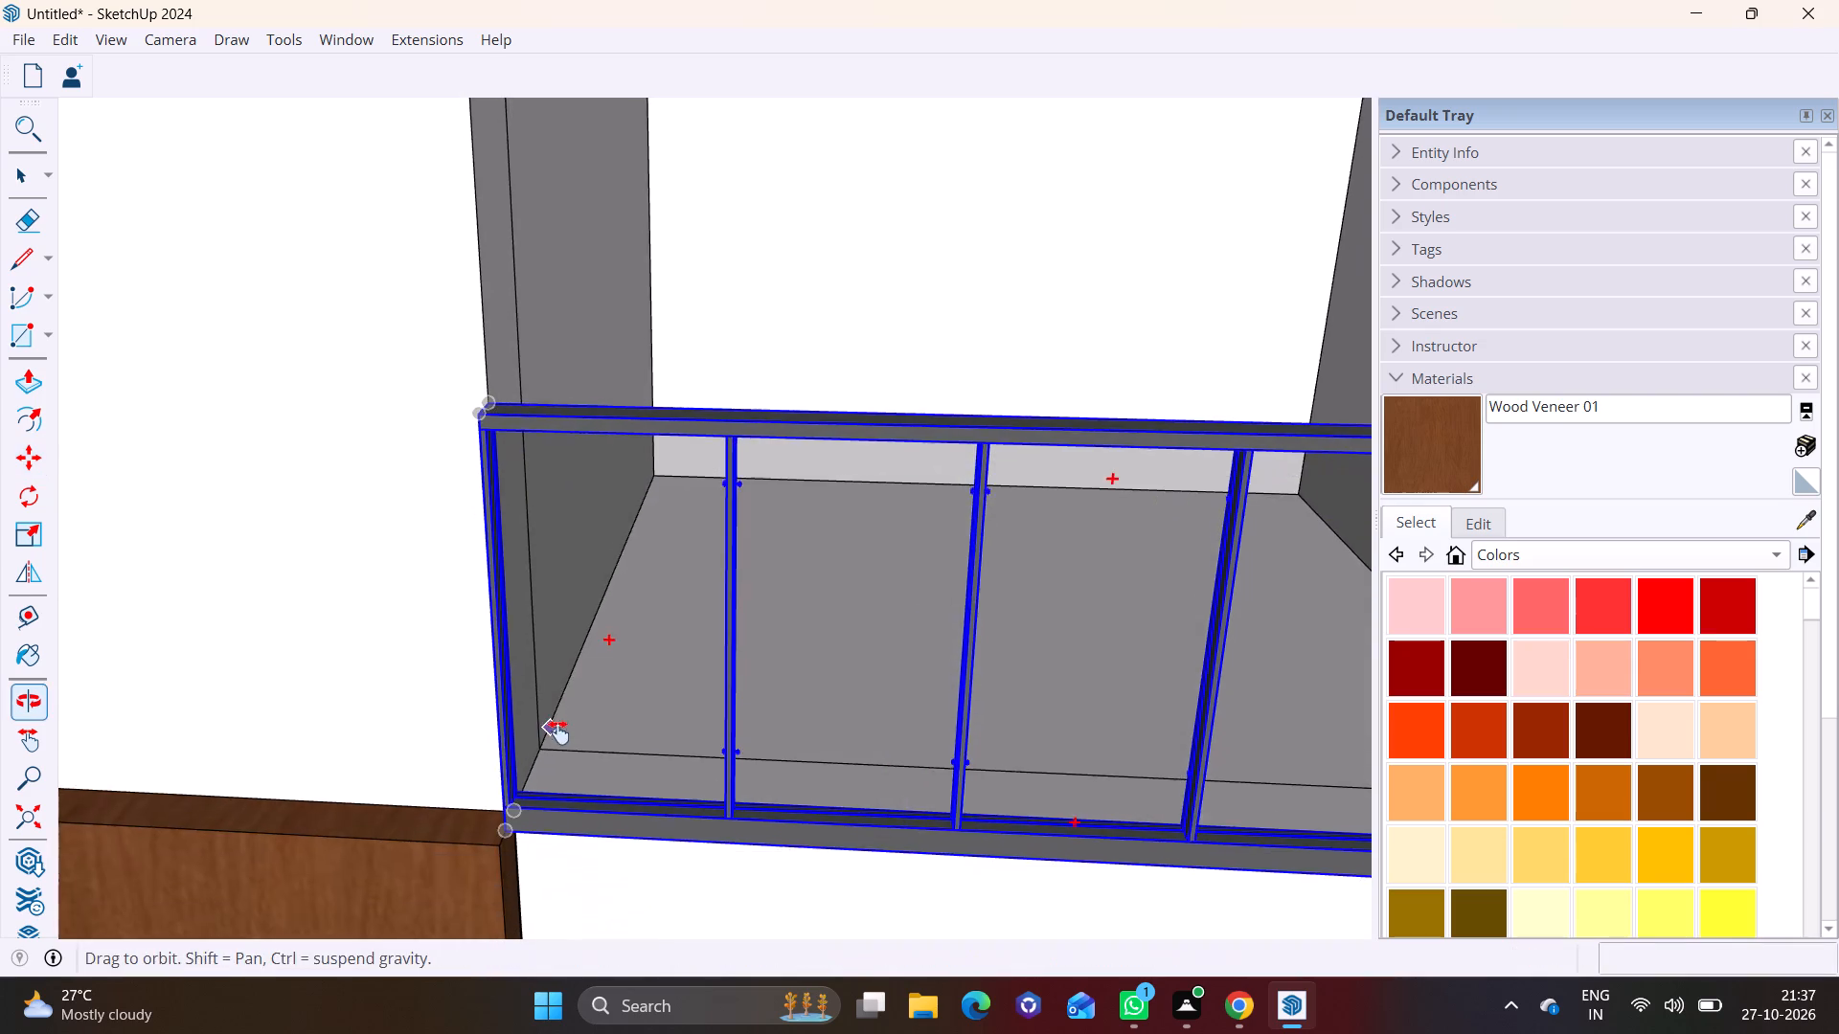
pyautogui.moveTo(558, 732); pyautogui.dragTo(558, 729, button='middle')
pyautogui.scroll(6, 570, 770)
pyautogui.moveTo(459, 872); pyautogui.dragTo(461, 859)
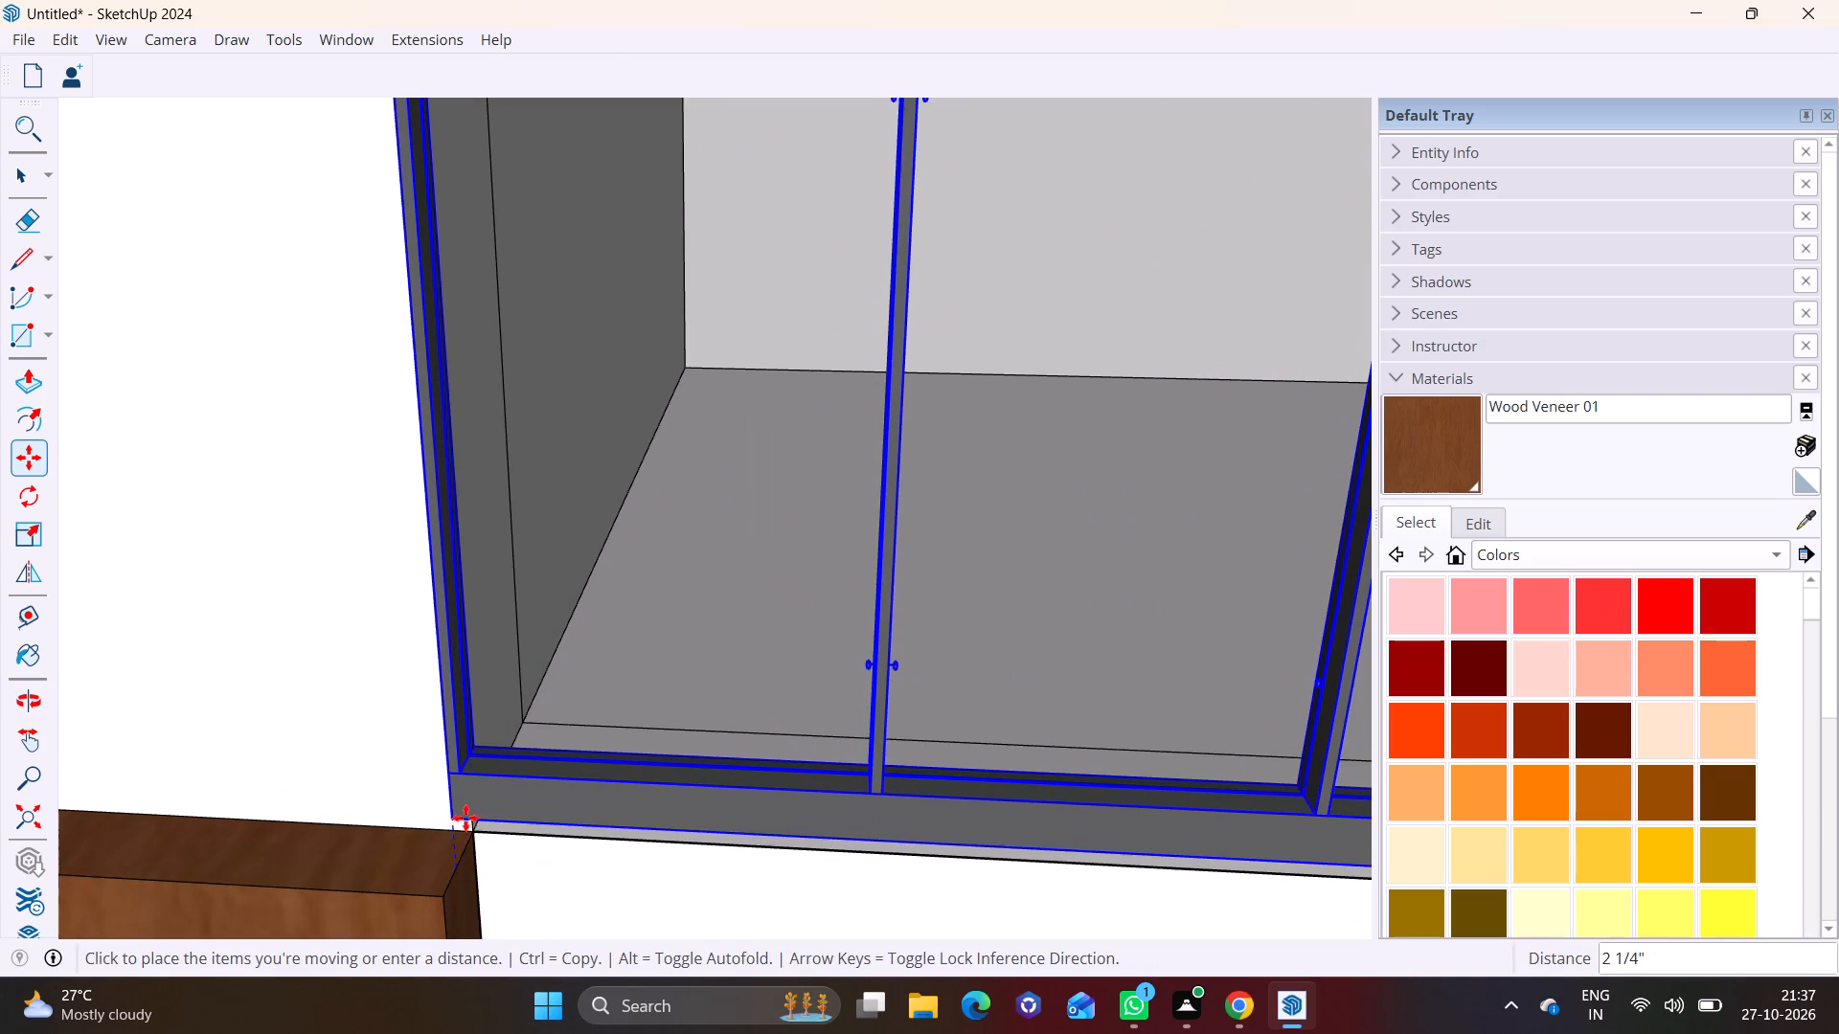
pyautogui.click(471, 821)
# Copy the aligned railing 11' 1 3/16" up to the top-storey balcony on the same facade.
pyautogui.click(473, 827)
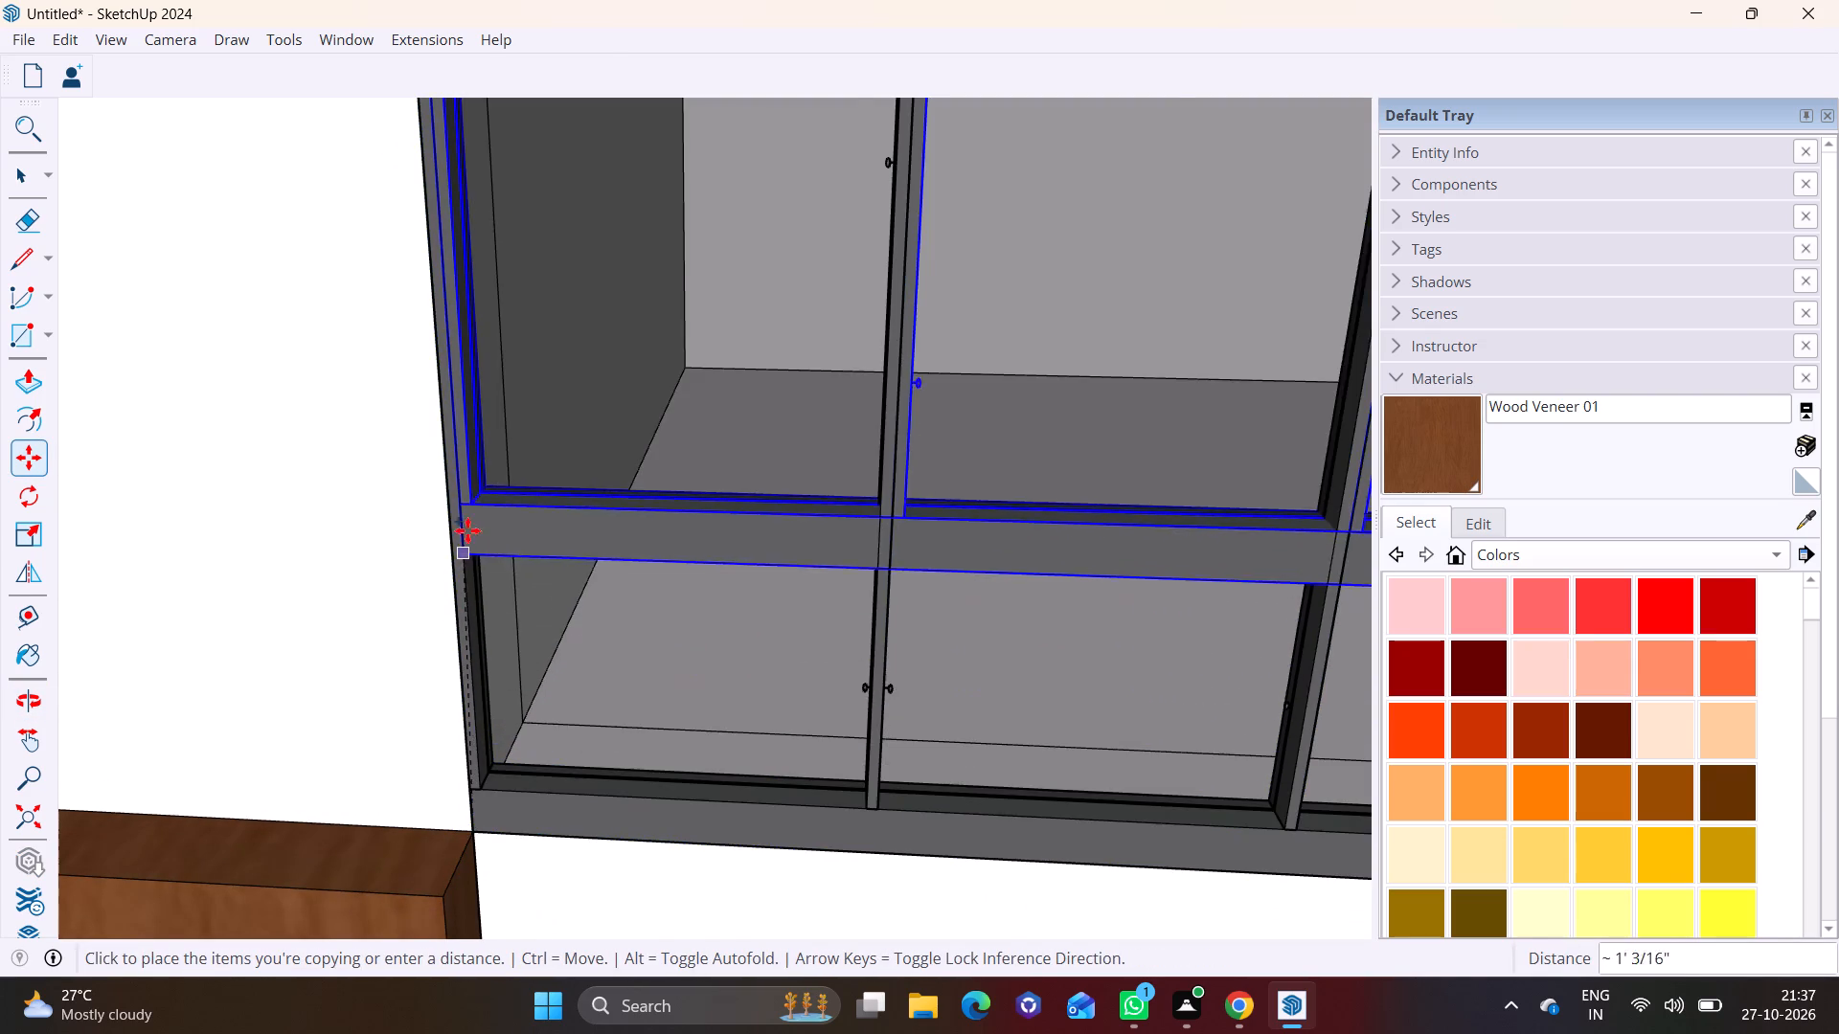
pyautogui.scroll(-7, 467, 533)
pyautogui.keyDown('shift'); pyautogui.moveTo(608, 433); pyautogui.dragTo(602, 913, button='middle'); pyautogui.keyUp('shift')
pyautogui.keyDown('shift'); pyautogui.moveTo(498, 503); pyautogui.dragTo(497, 901, button='middle'); pyautogui.keyUp('shift')
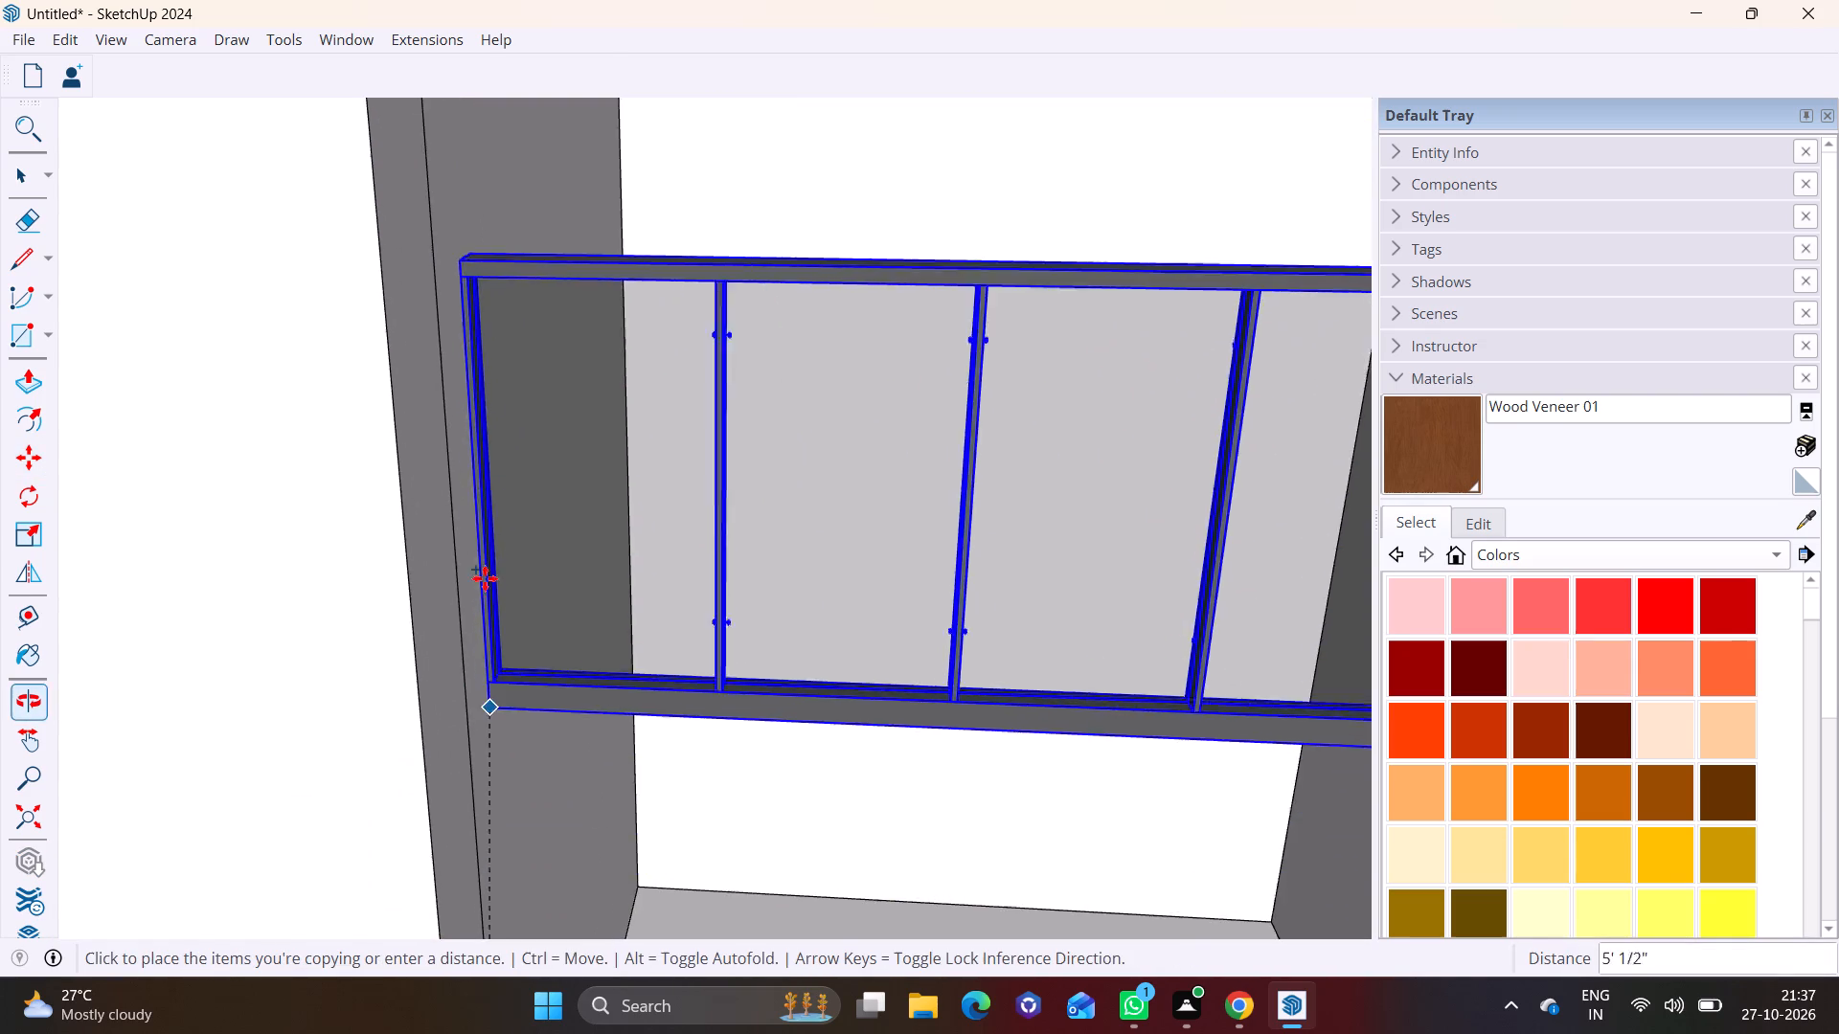
pyautogui.scroll(-10, 484, 522)
pyautogui.keyDown('shift'); pyautogui.moveTo(464, 499); pyautogui.dragTo(482, 800, button='middle'); pyautogui.keyUp('shift')
pyautogui.scroll(4, 455, 472)
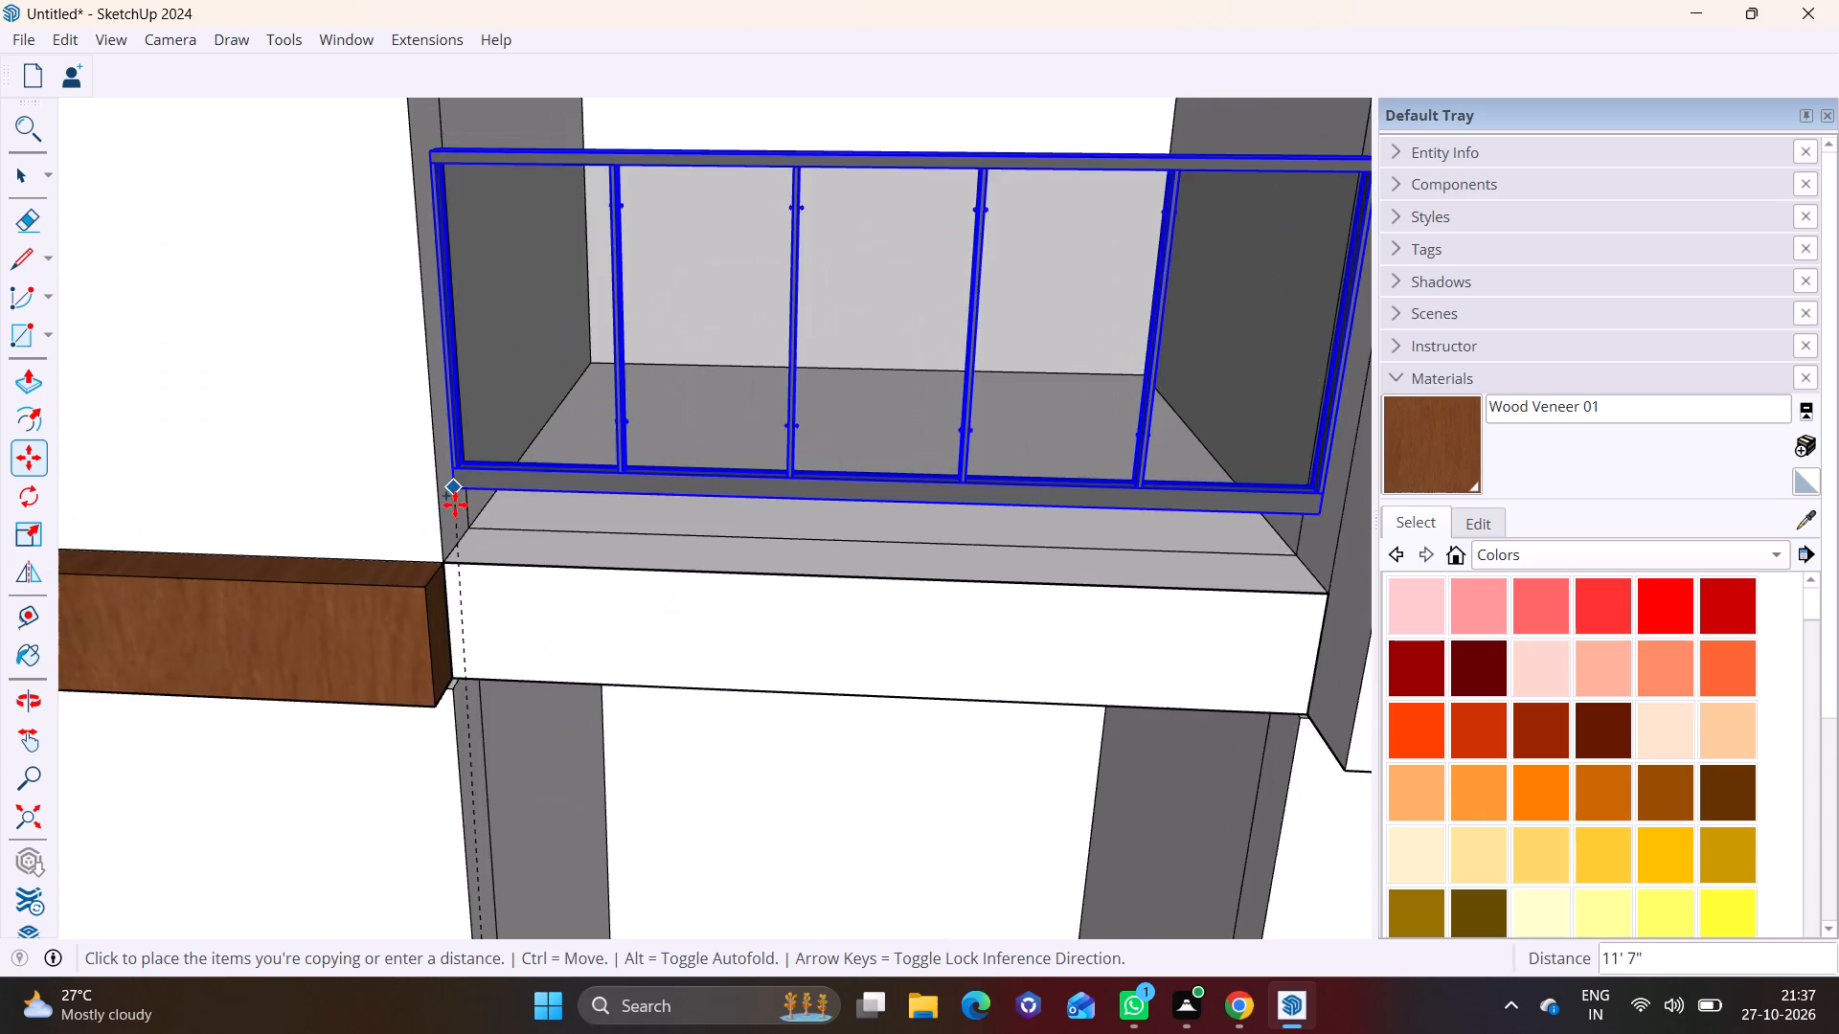
pyautogui.scroll(3, 455, 505)
pyautogui.click(448, 572)
# Copy the top-storey railing 22' 1 3/16" down to the third-storey balcony slab corner.
pyautogui.scroll(-2, 528, 637)
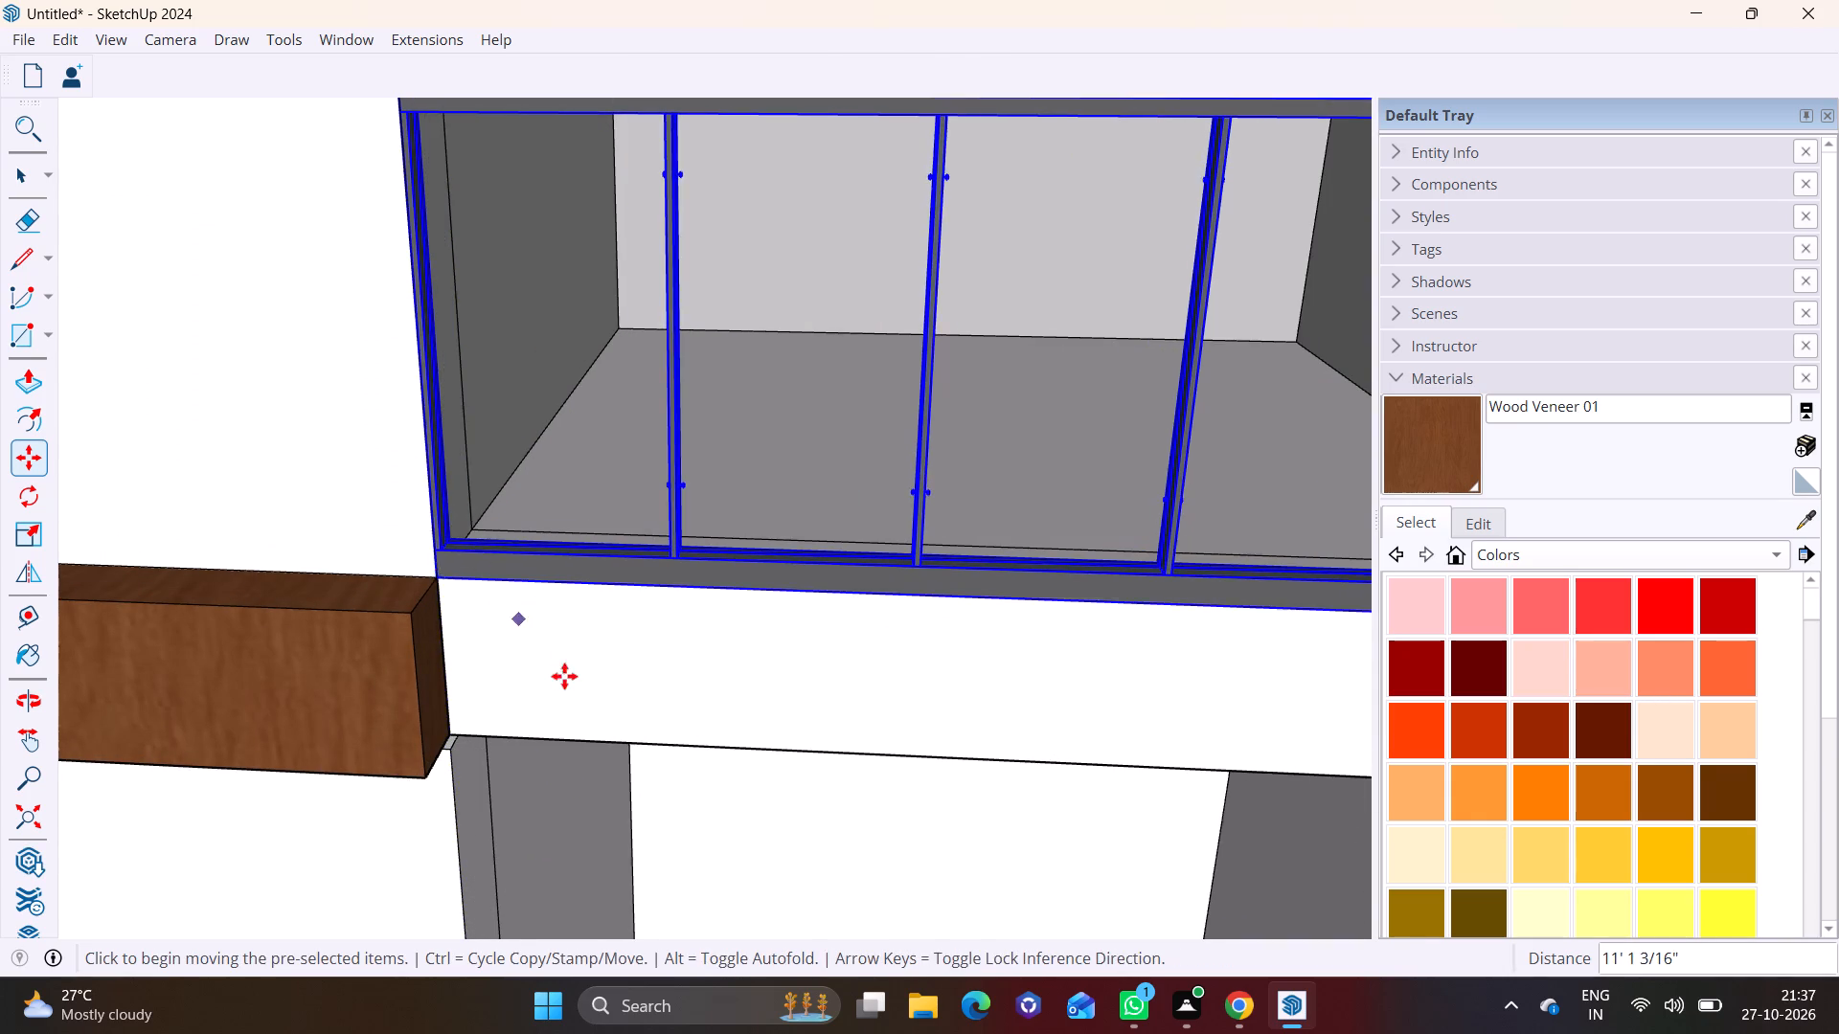
pyautogui.scroll(-16, 564, 676)
pyautogui.click(555, 651)
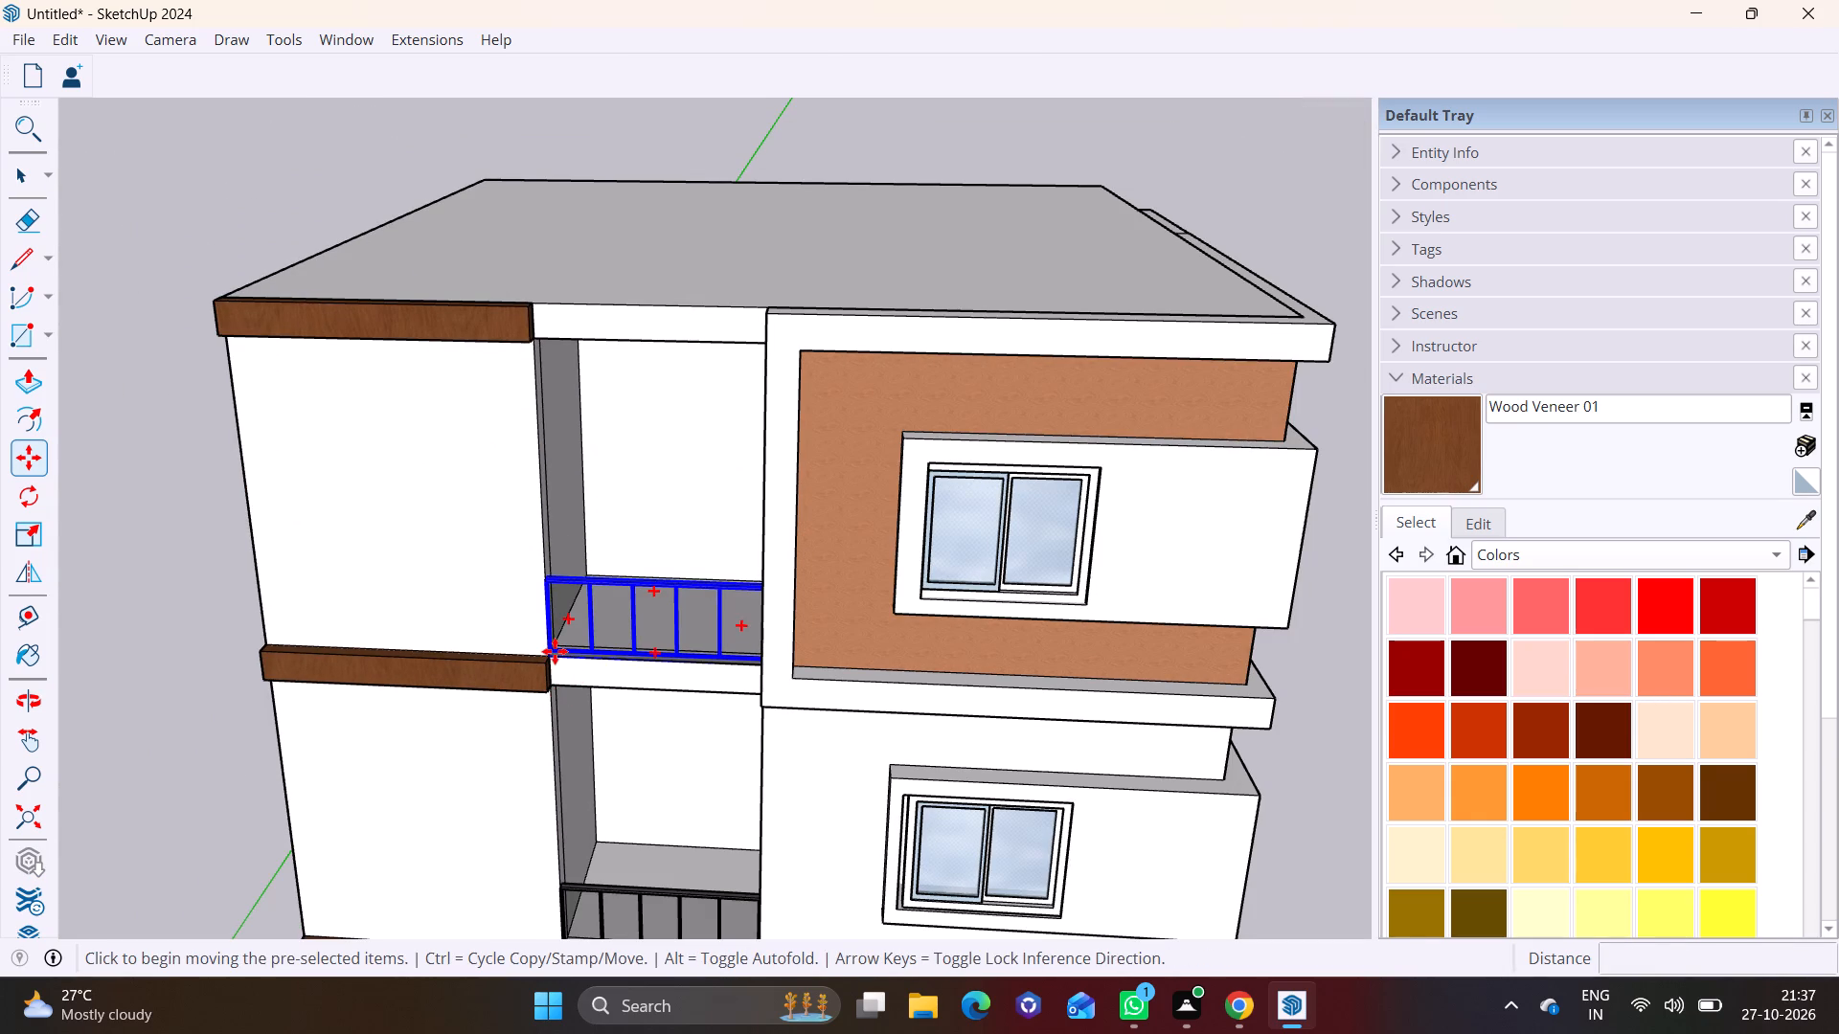
pyautogui.click(555, 651)
pyautogui.click(552, 649)
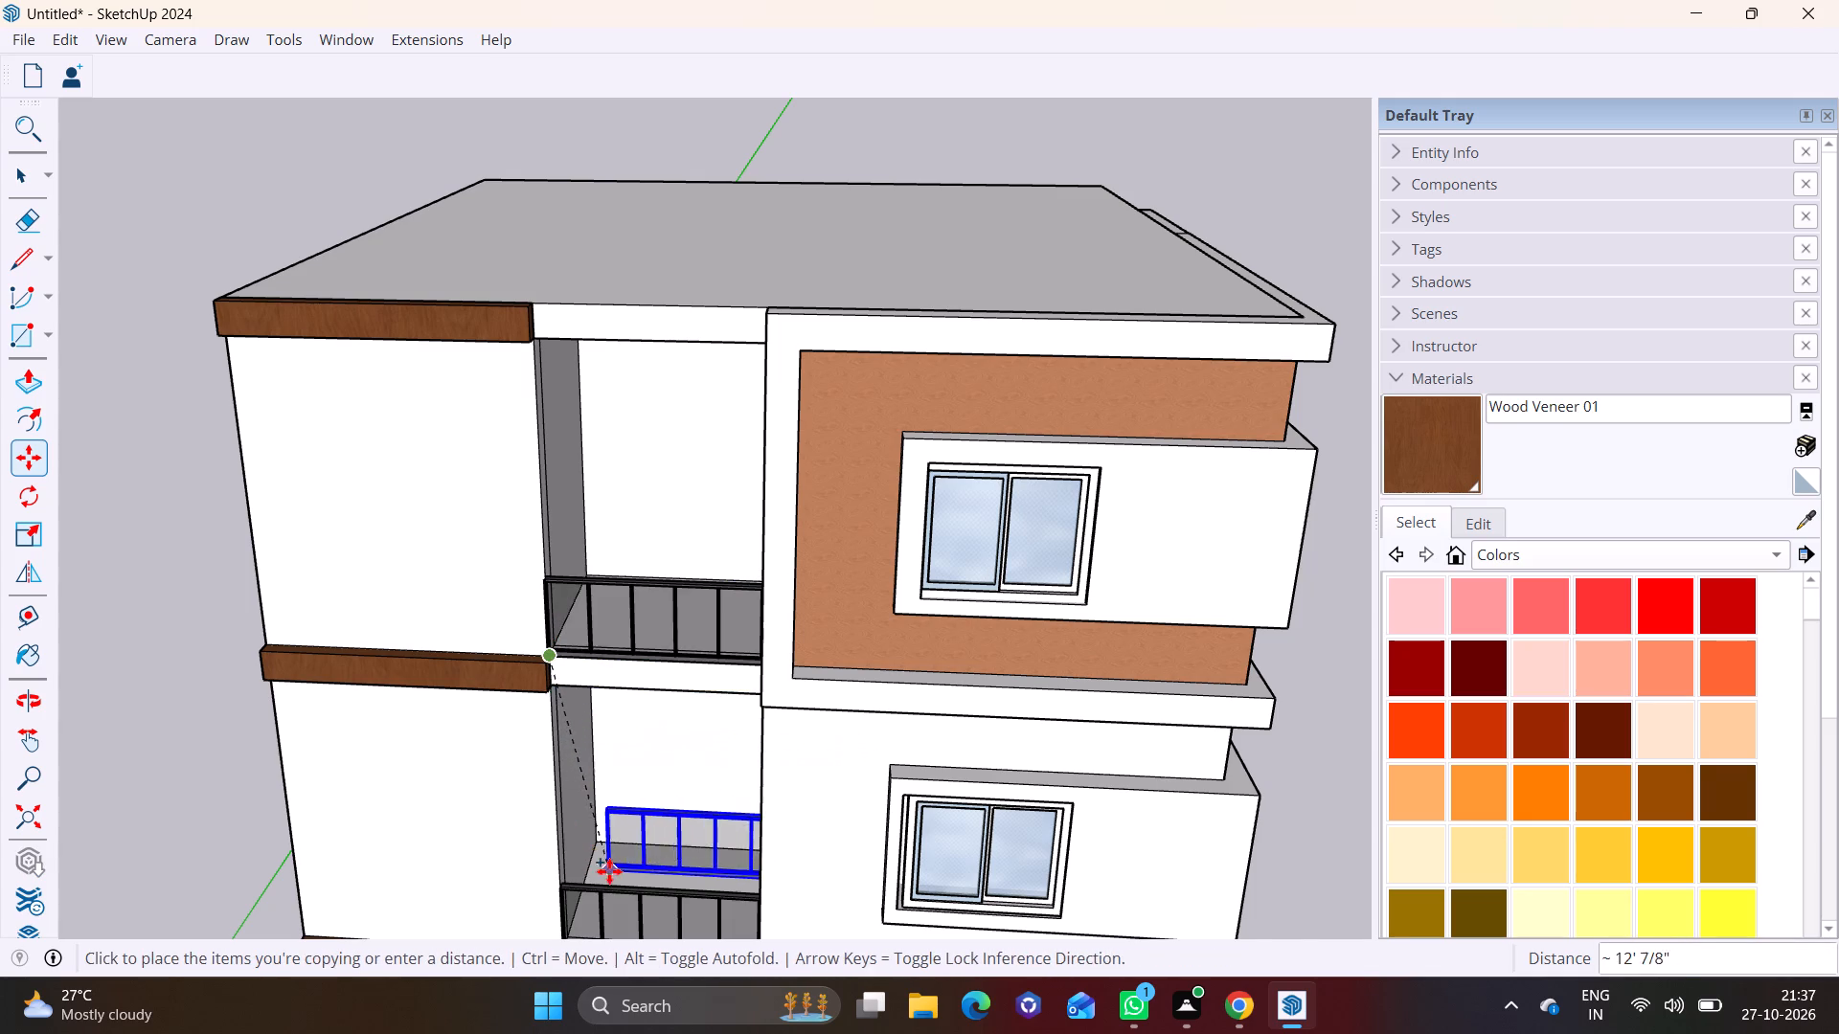
pyautogui.moveTo(608, 861); pyautogui.dragTo(742, 380, button='middle')
pyautogui.scroll(11, 729, 699)
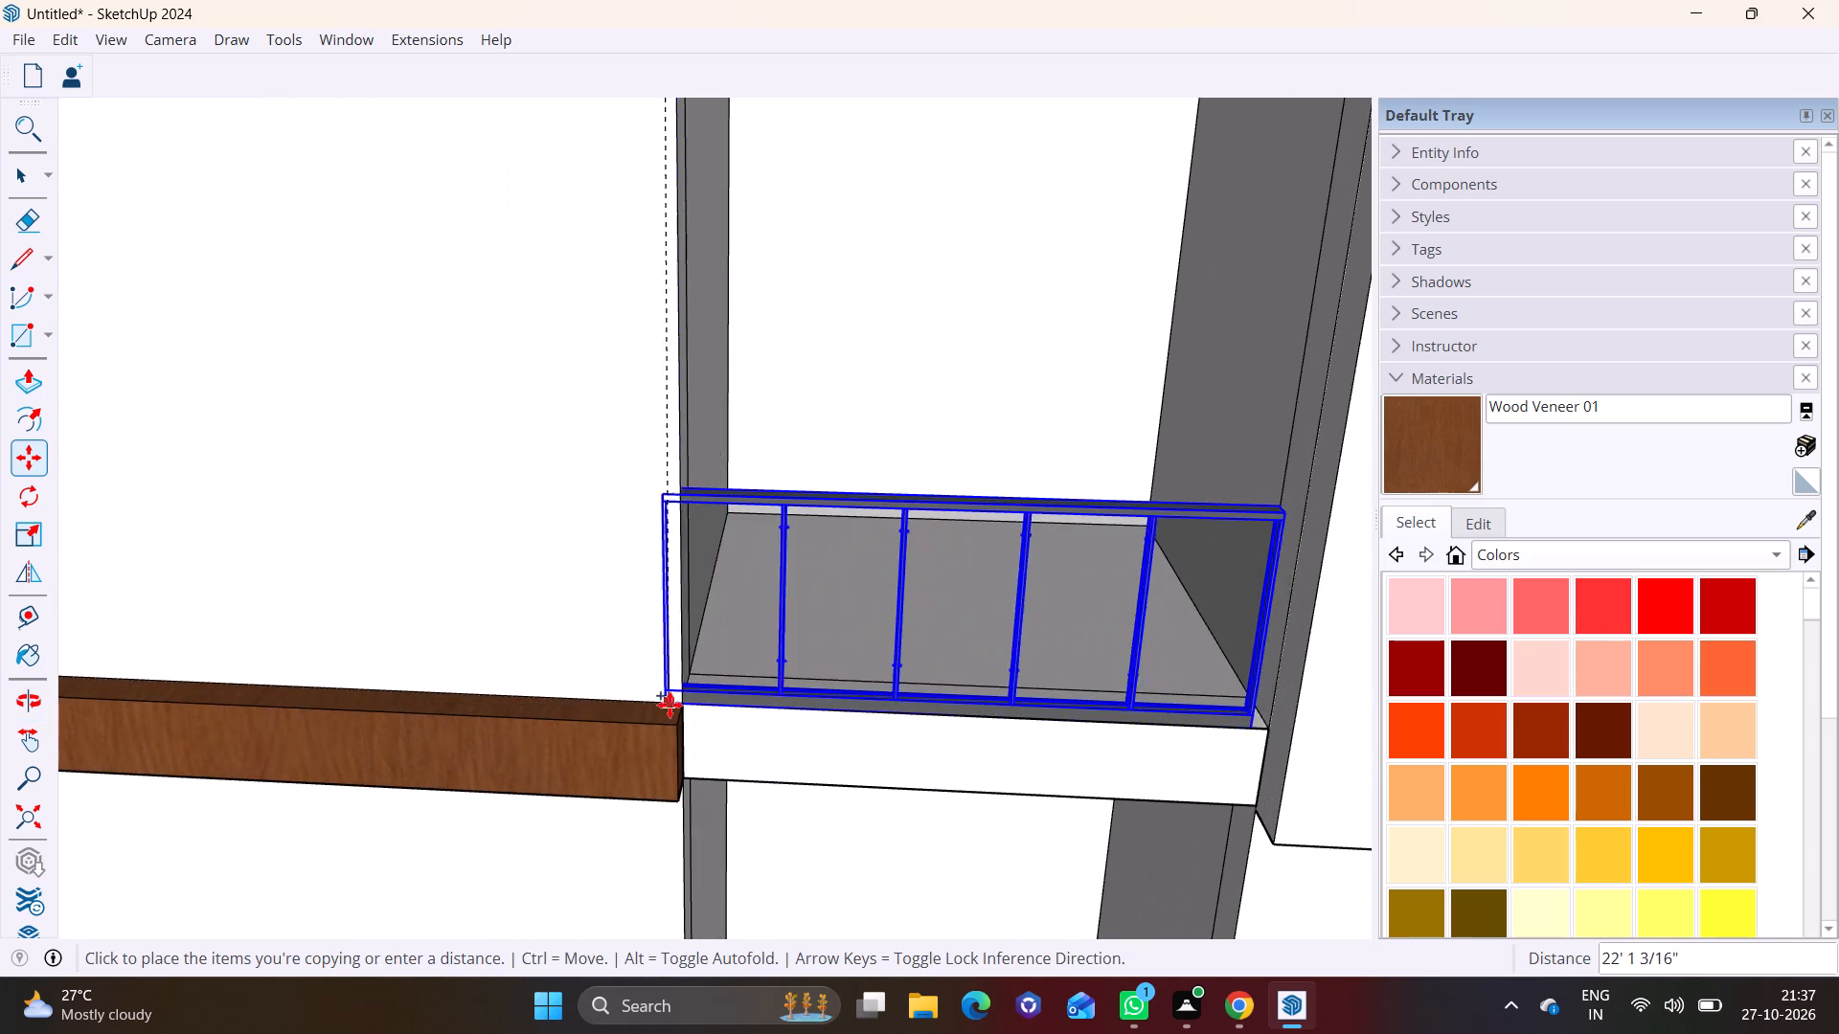
pyautogui.click(693, 706)
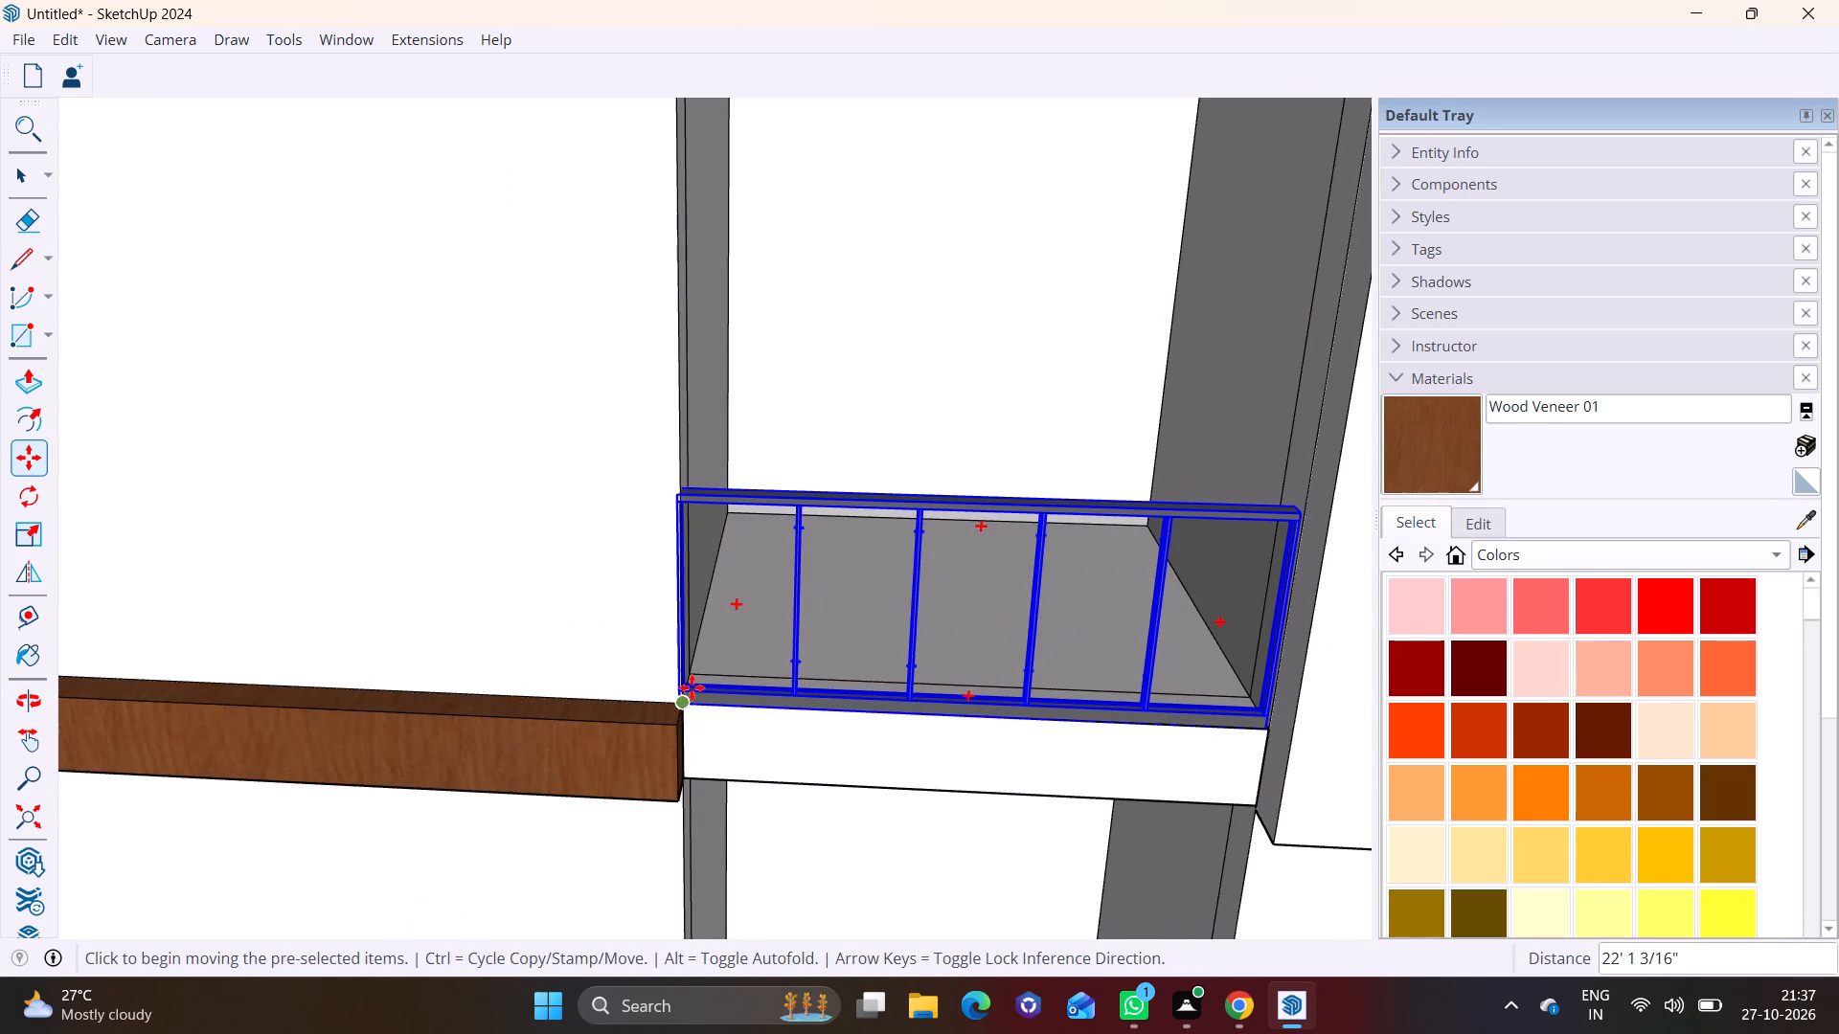
# Copy the third-storey railing straight down to the second-storey balcony.
pyautogui.click(690, 685)
pyautogui.keyDown('shift'); pyautogui.moveTo(695, 922); pyautogui.dragTo(764, 261, button='middle'); pyautogui.keyUp('shift')
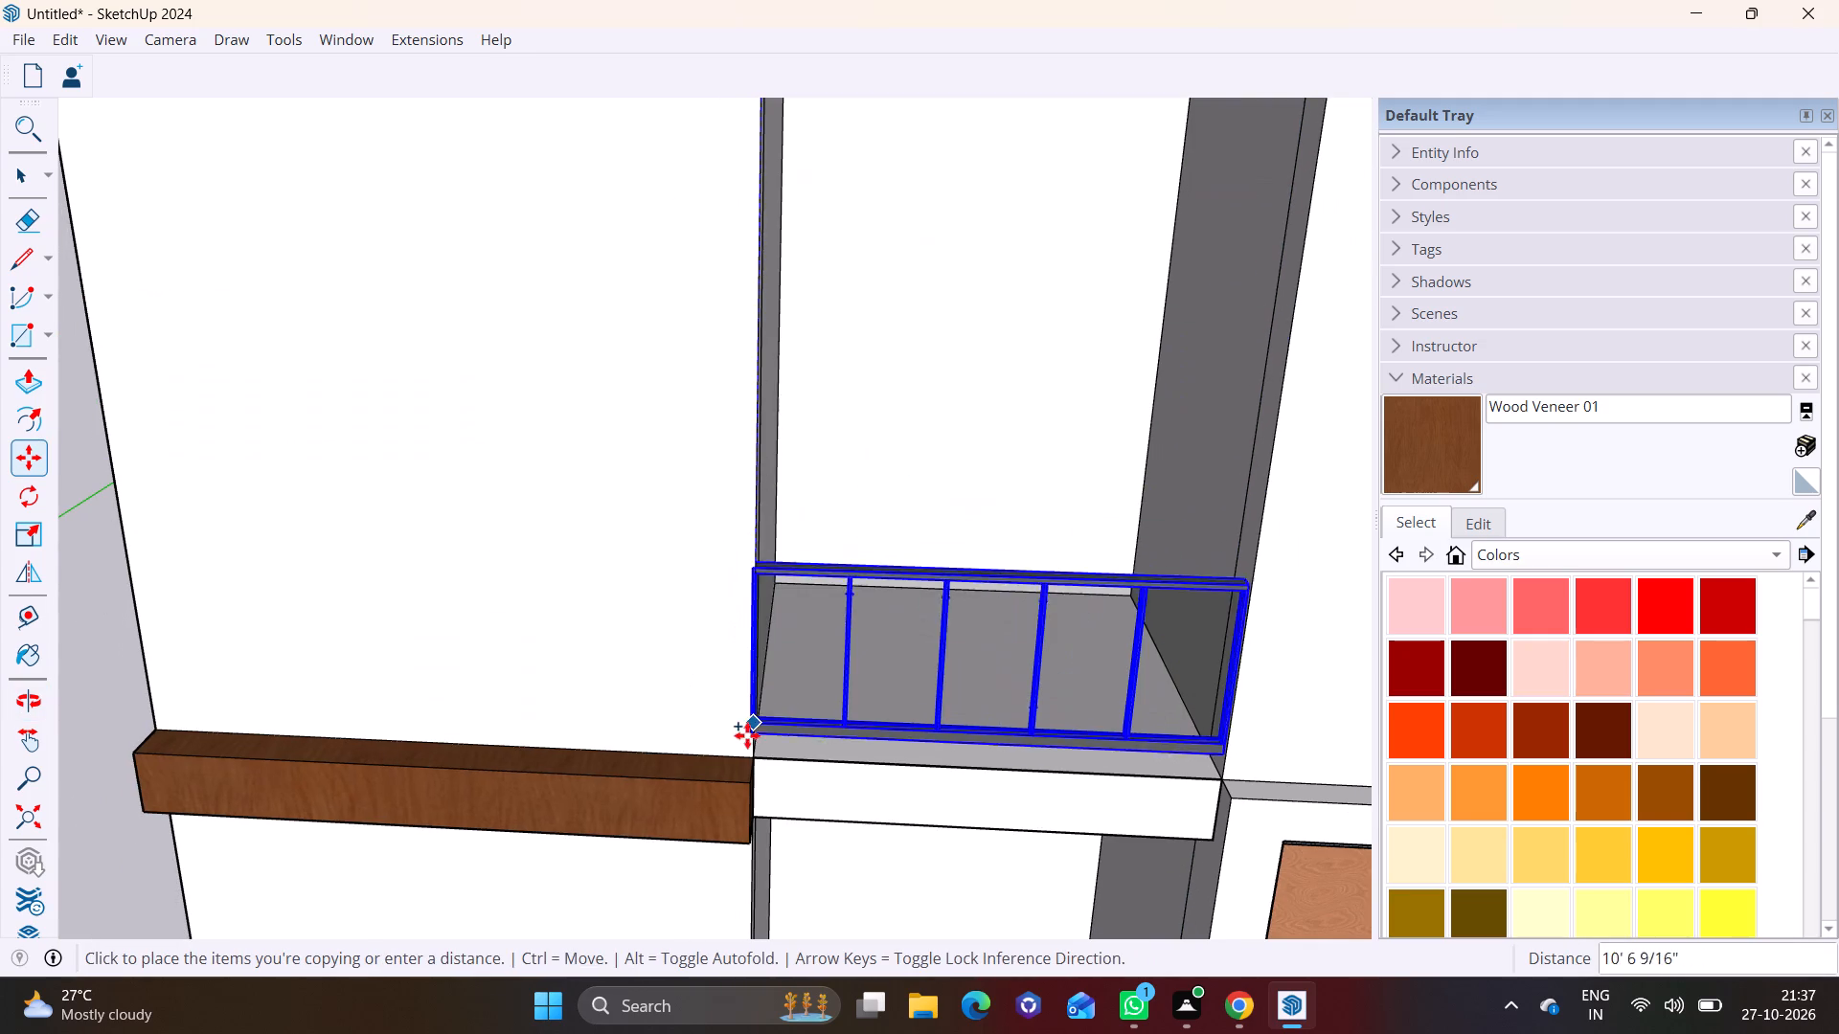
pyautogui.click(756, 746)
# Shift the second-storey railing about 2 1/2" so its lower corner meets the slab corner beside the wood band.
pyautogui.moveTo(812, 734); pyautogui.dragTo(845, 378, button='middle')
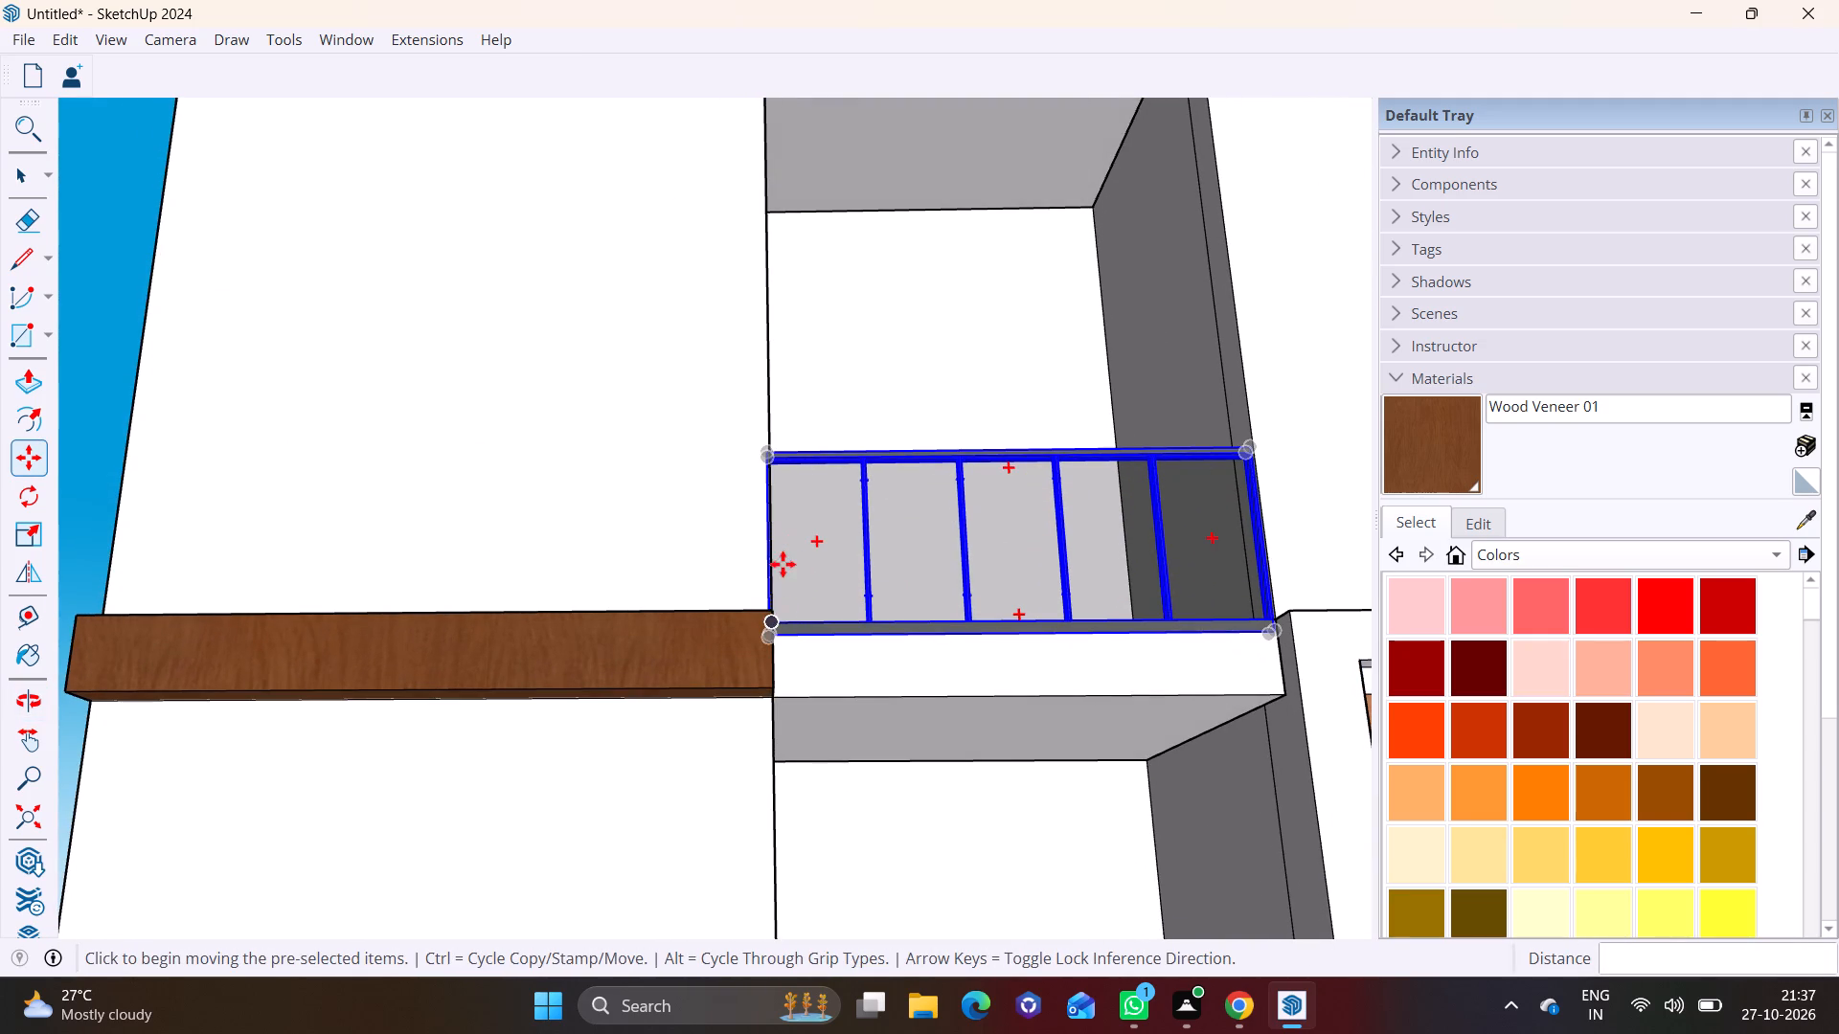
pyautogui.moveTo(783, 556); pyautogui.dragTo(483, 605, button='middle')
pyautogui.scroll(5, 652, 628)
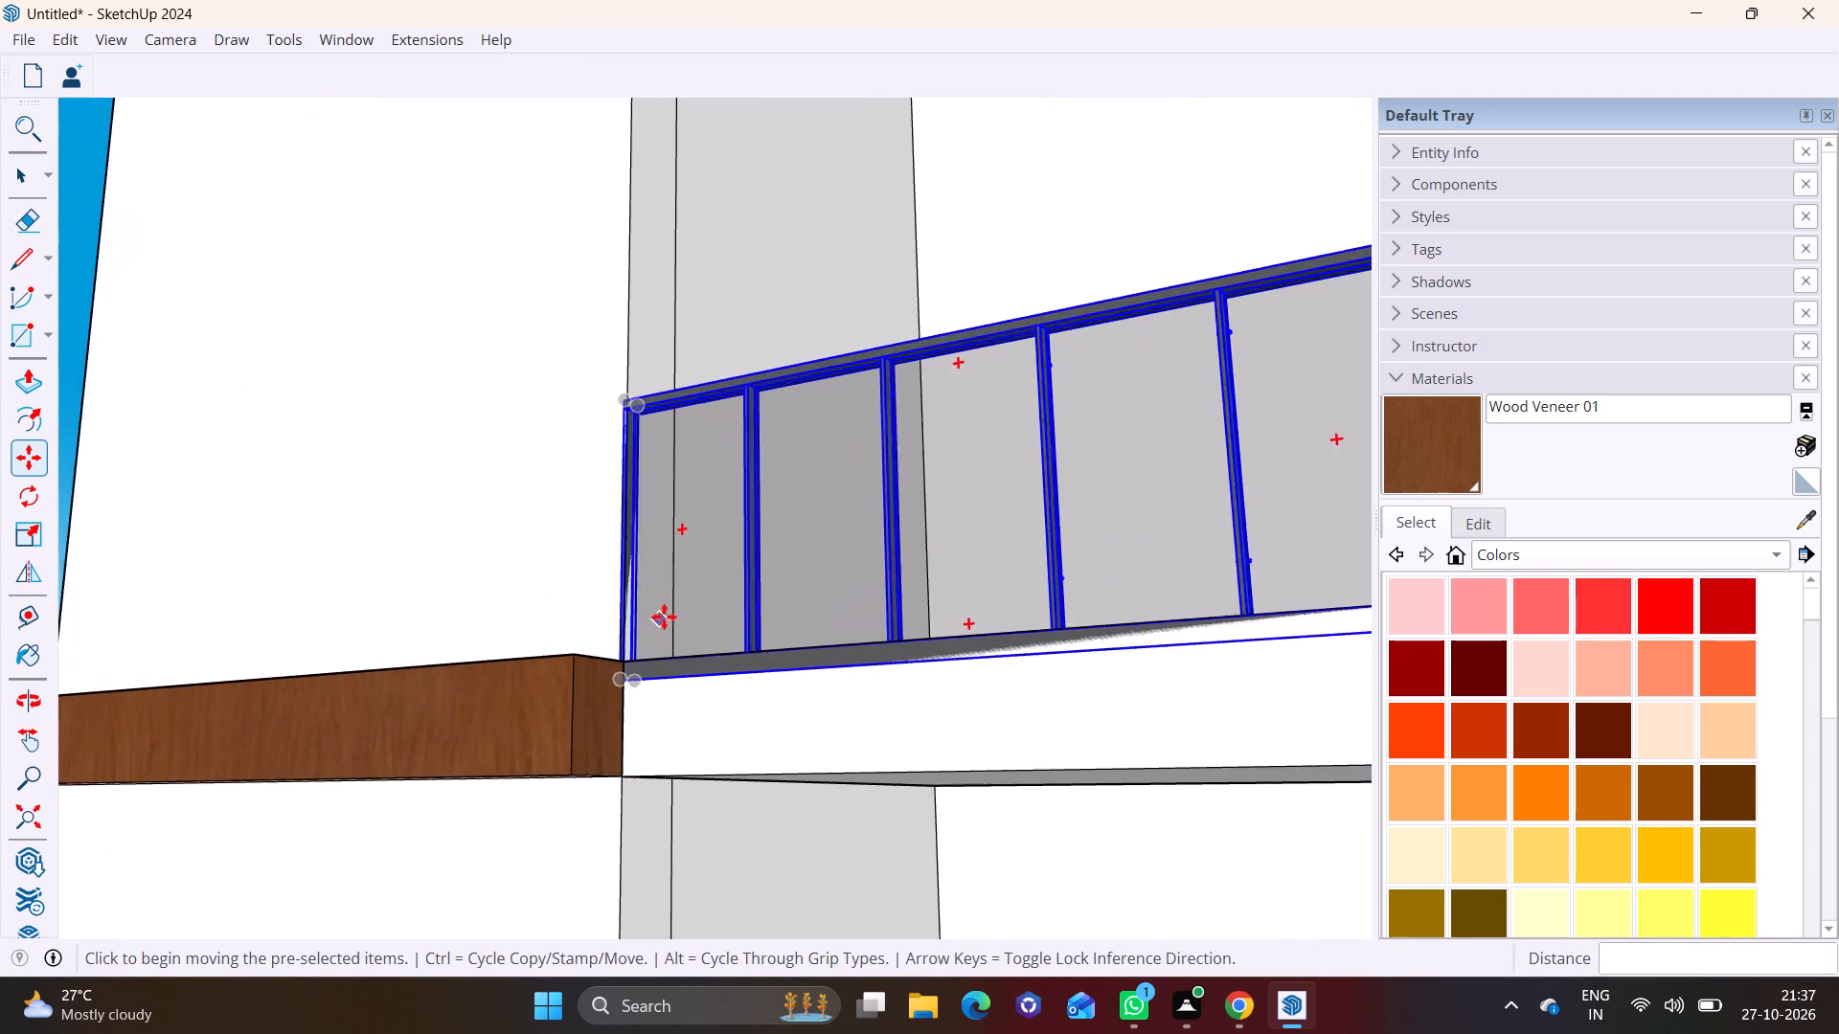
pyautogui.scroll(2, 664, 617)
pyautogui.moveTo(677, 607); pyautogui.dragTo(677, 729, button='middle')
pyautogui.scroll(7, 671, 745)
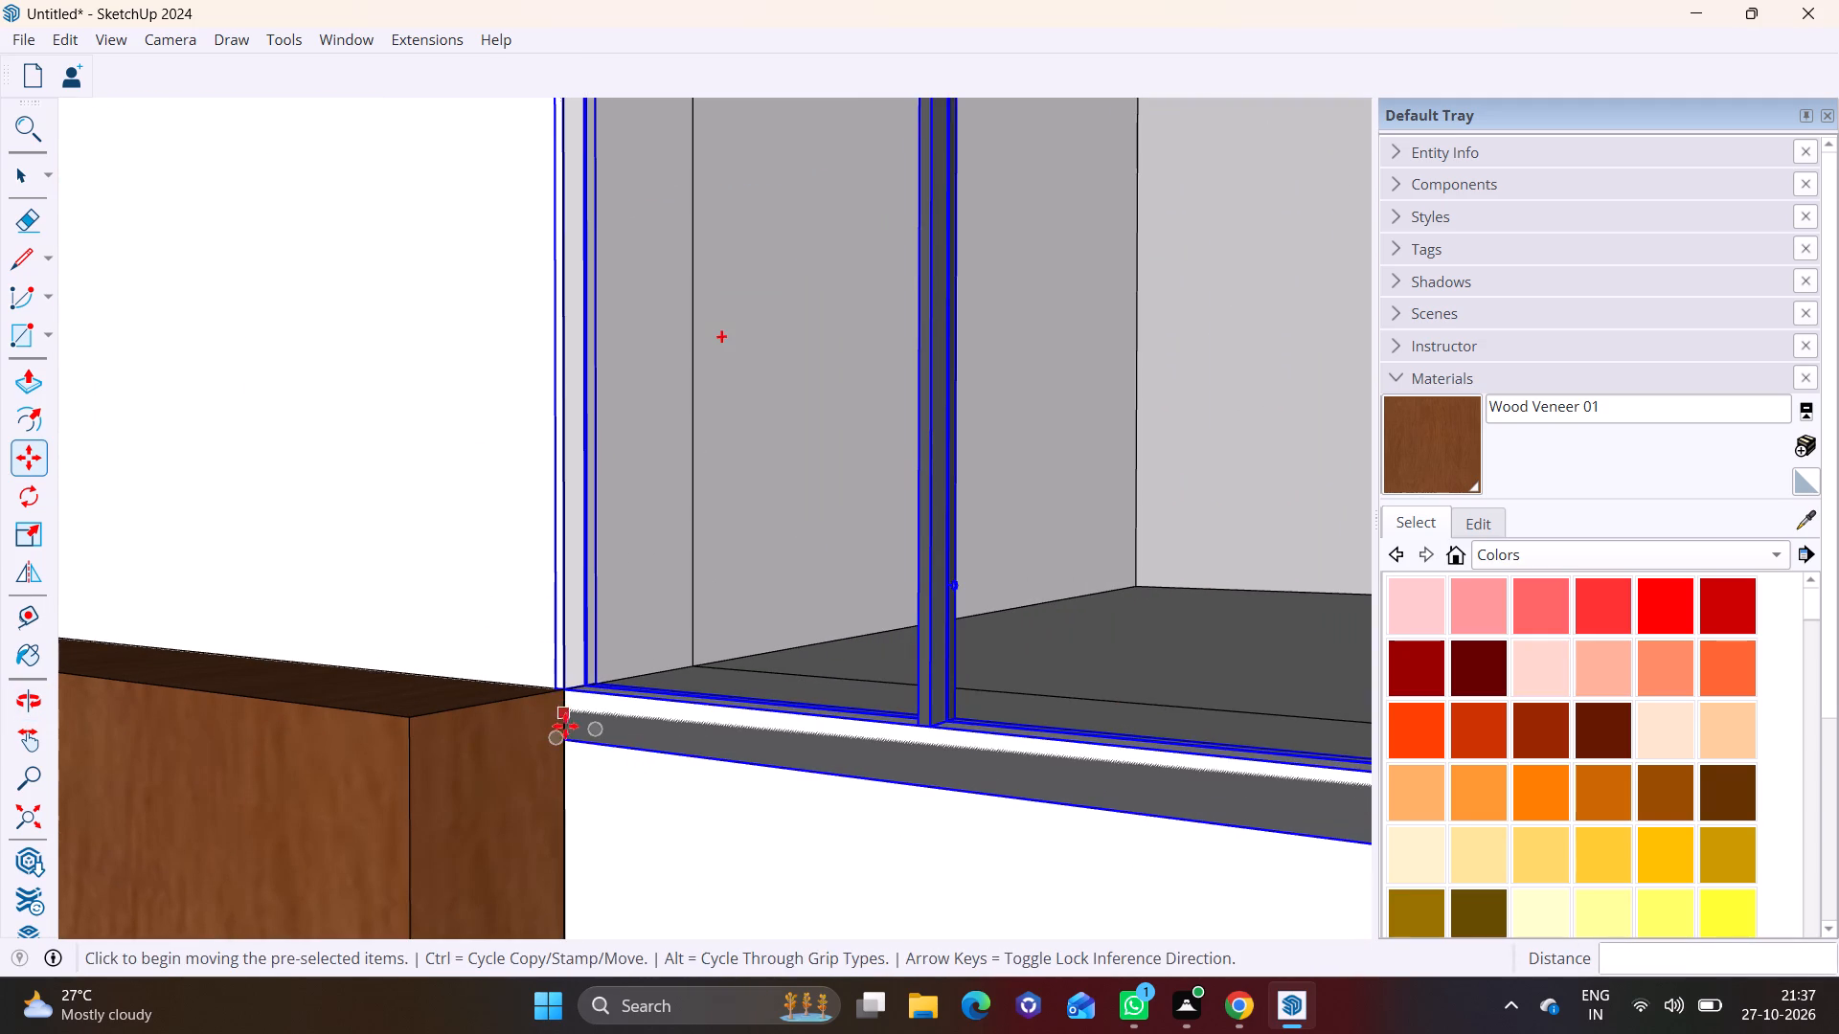
pyautogui.click(559, 746)
pyautogui.click(575, 680)
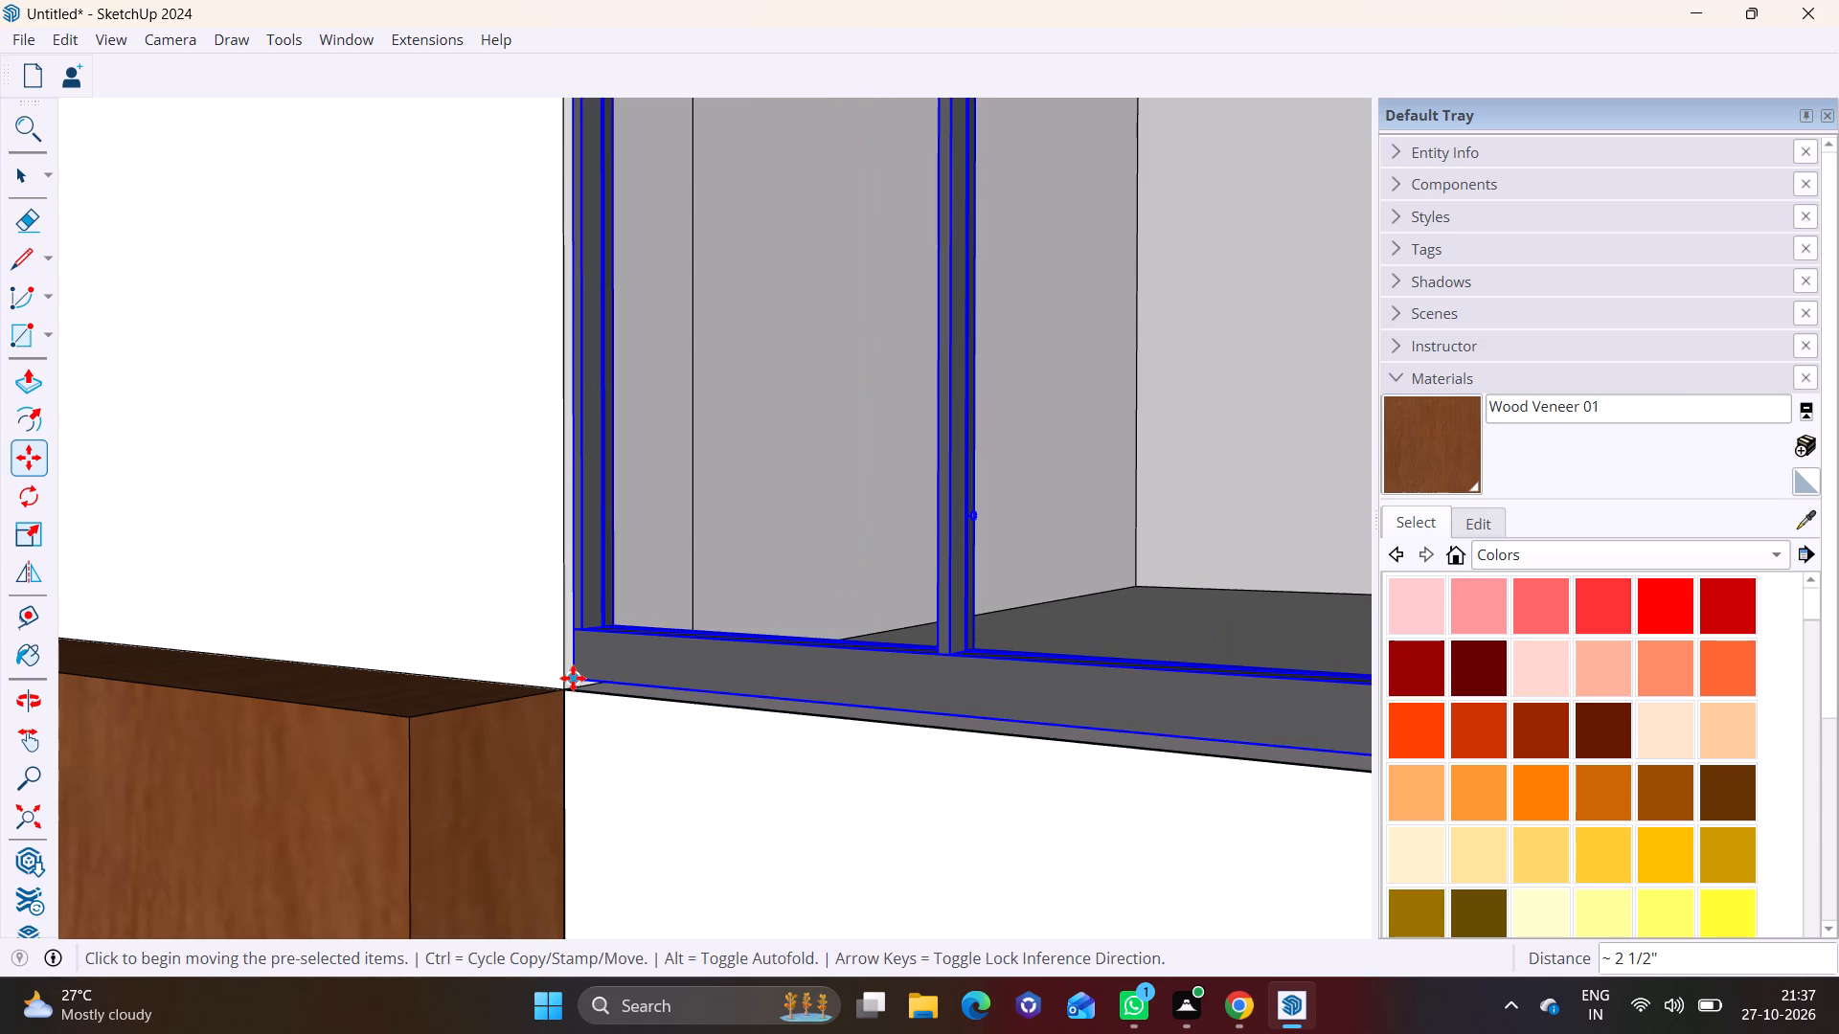
# Copy the second-storey railing about 11' 3/8" down to the ground-floor balcony's slab corner.
pyautogui.click(573, 677)
pyautogui.scroll(-8, 616, 847)
pyautogui.keyDown('shift'); pyautogui.moveTo(662, 865); pyautogui.dragTo(744, 213, button='middle'); pyautogui.keyUp('shift')
pyautogui.keyDown('shift'); pyautogui.moveTo(673, 743); pyautogui.dragTo(685, 204, button='middle'); pyautogui.keyUp('shift')
pyautogui.scroll(-7, 716, 416)
pyautogui.keyDown('shift'); pyautogui.moveTo(739, 731); pyautogui.dragTo(742, 445, button='middle'); pyautogui.keyUp('shift')
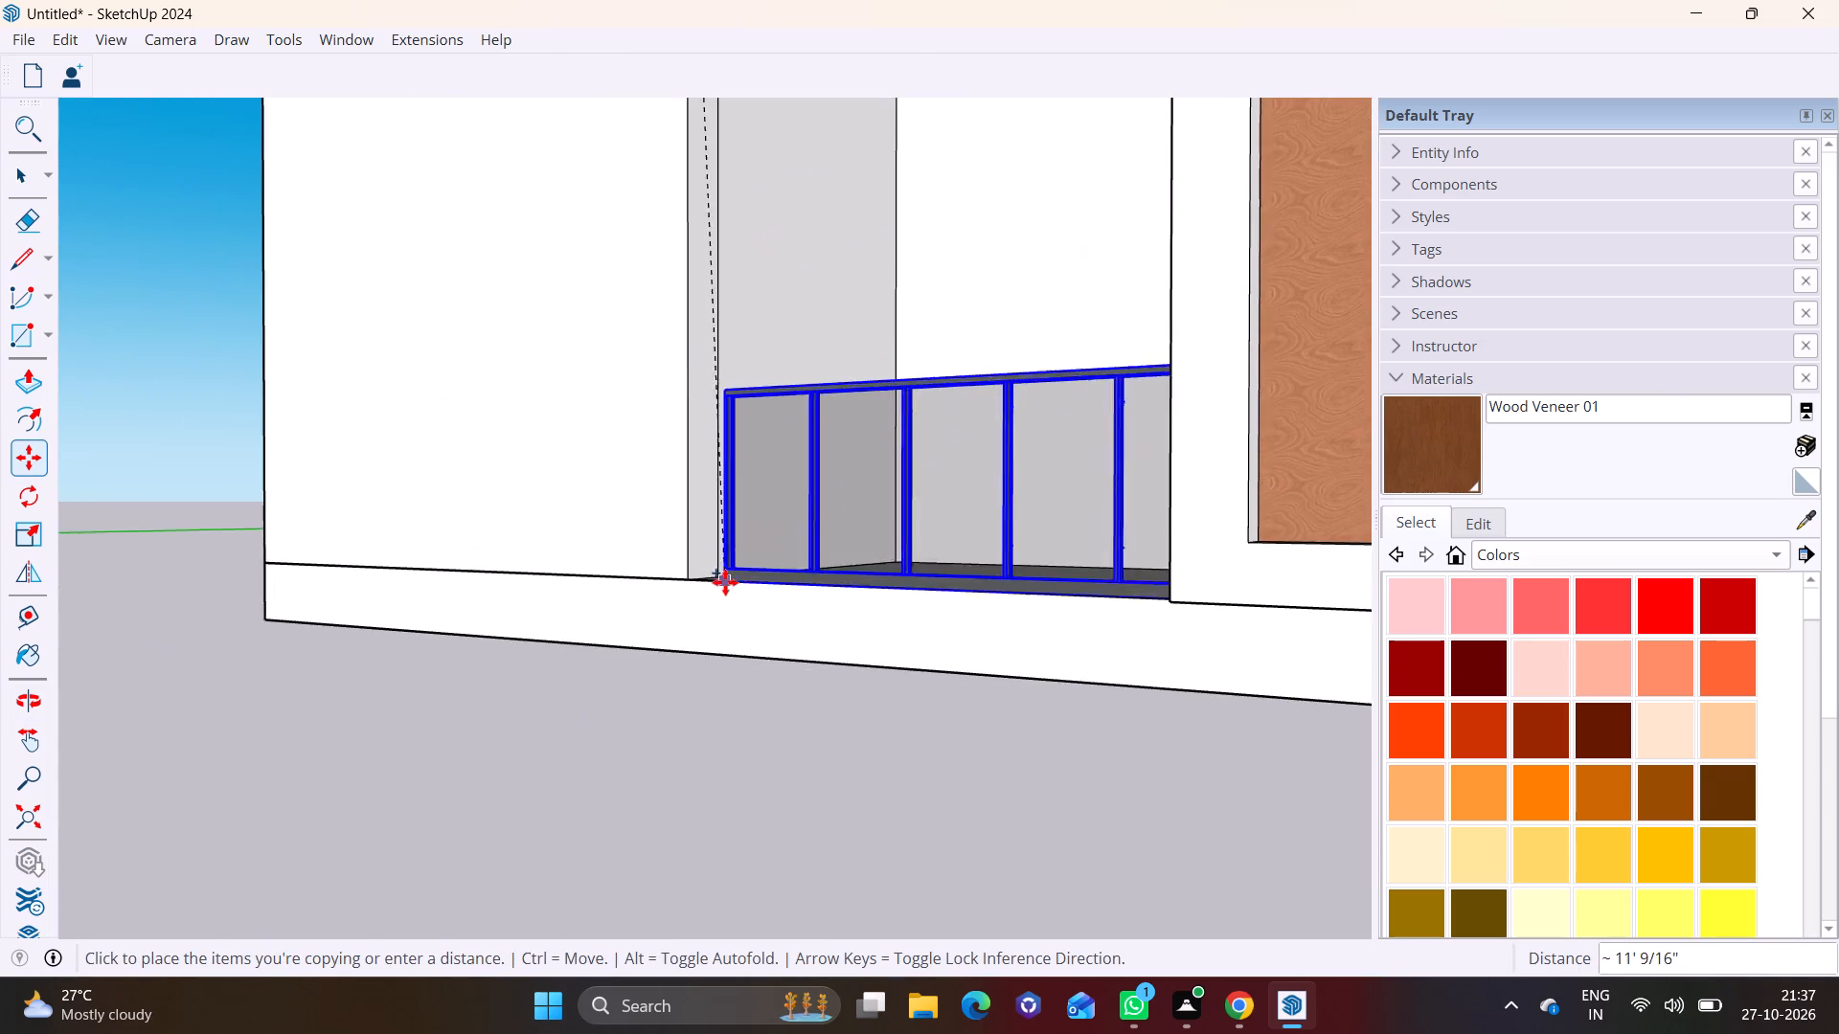
pyautogui.scroll(10, 725, 582)
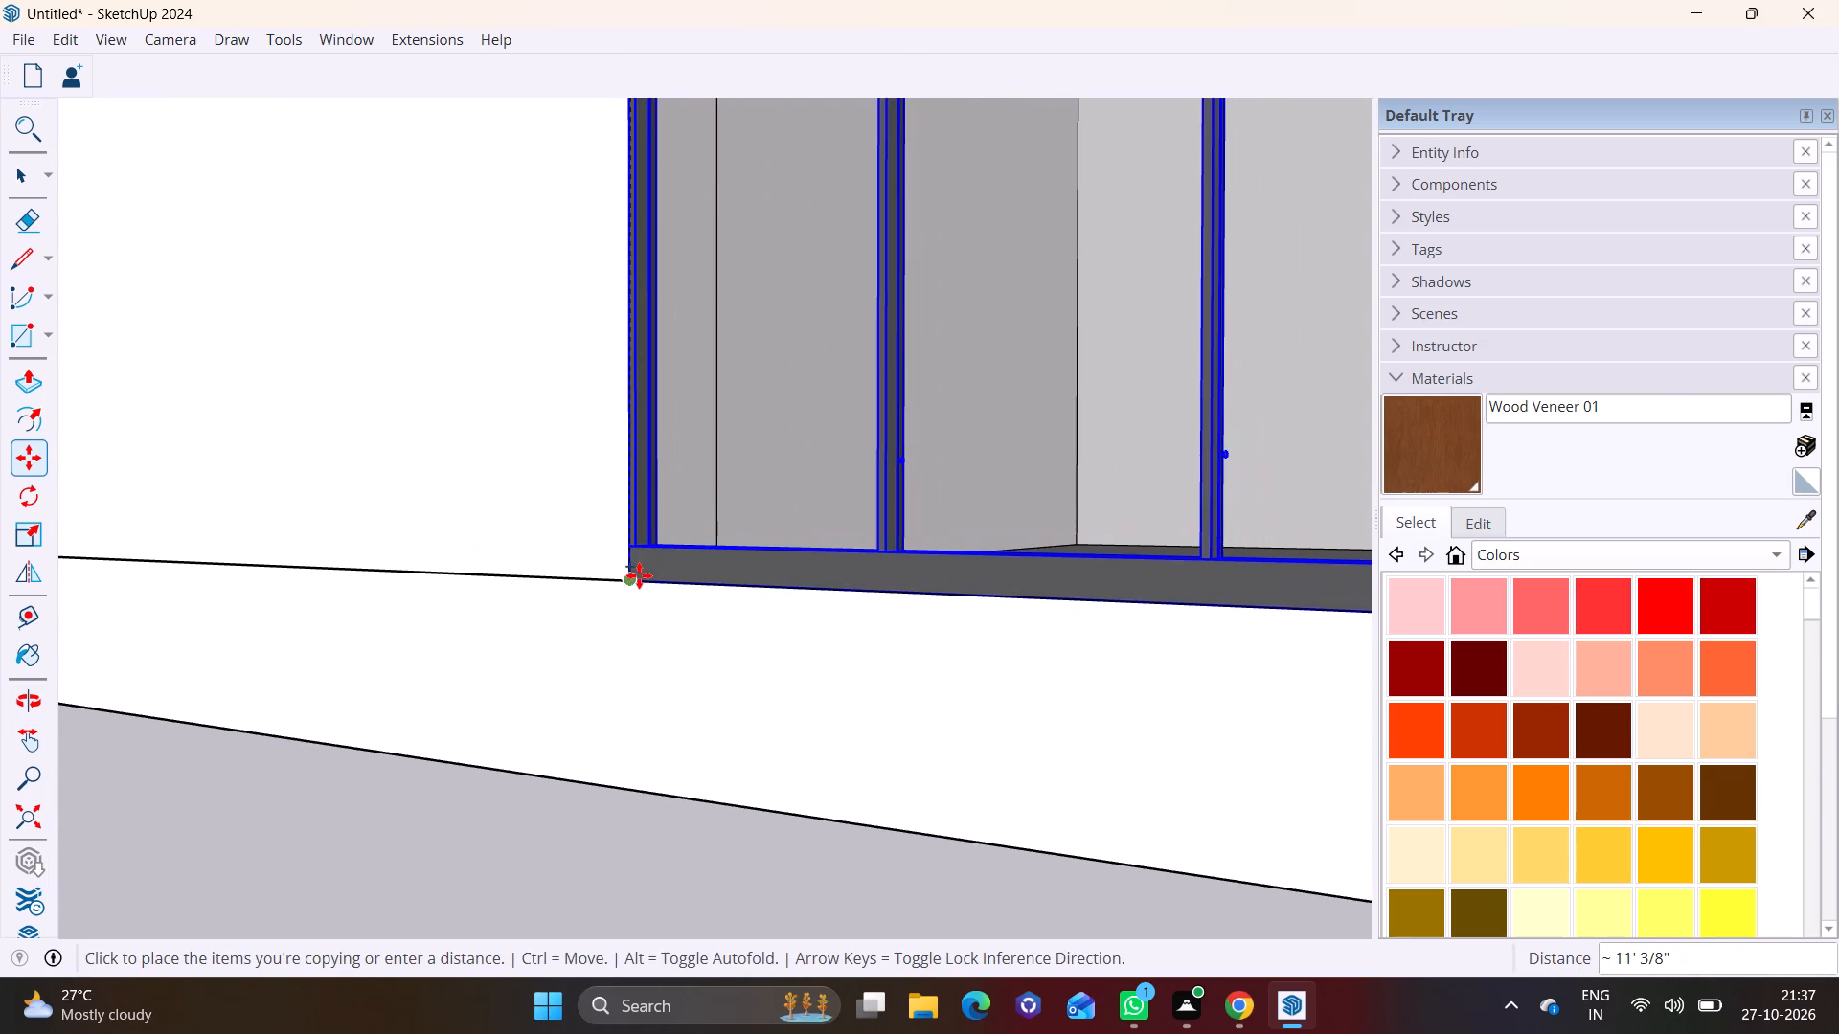
pyautogui.click(639, 574)
pyautogui.press('space')
pyautogui.moveTo(356, 816); pyautogui.dragTo(367, 786)
pyautogui.scroll(-9, 451, 638)
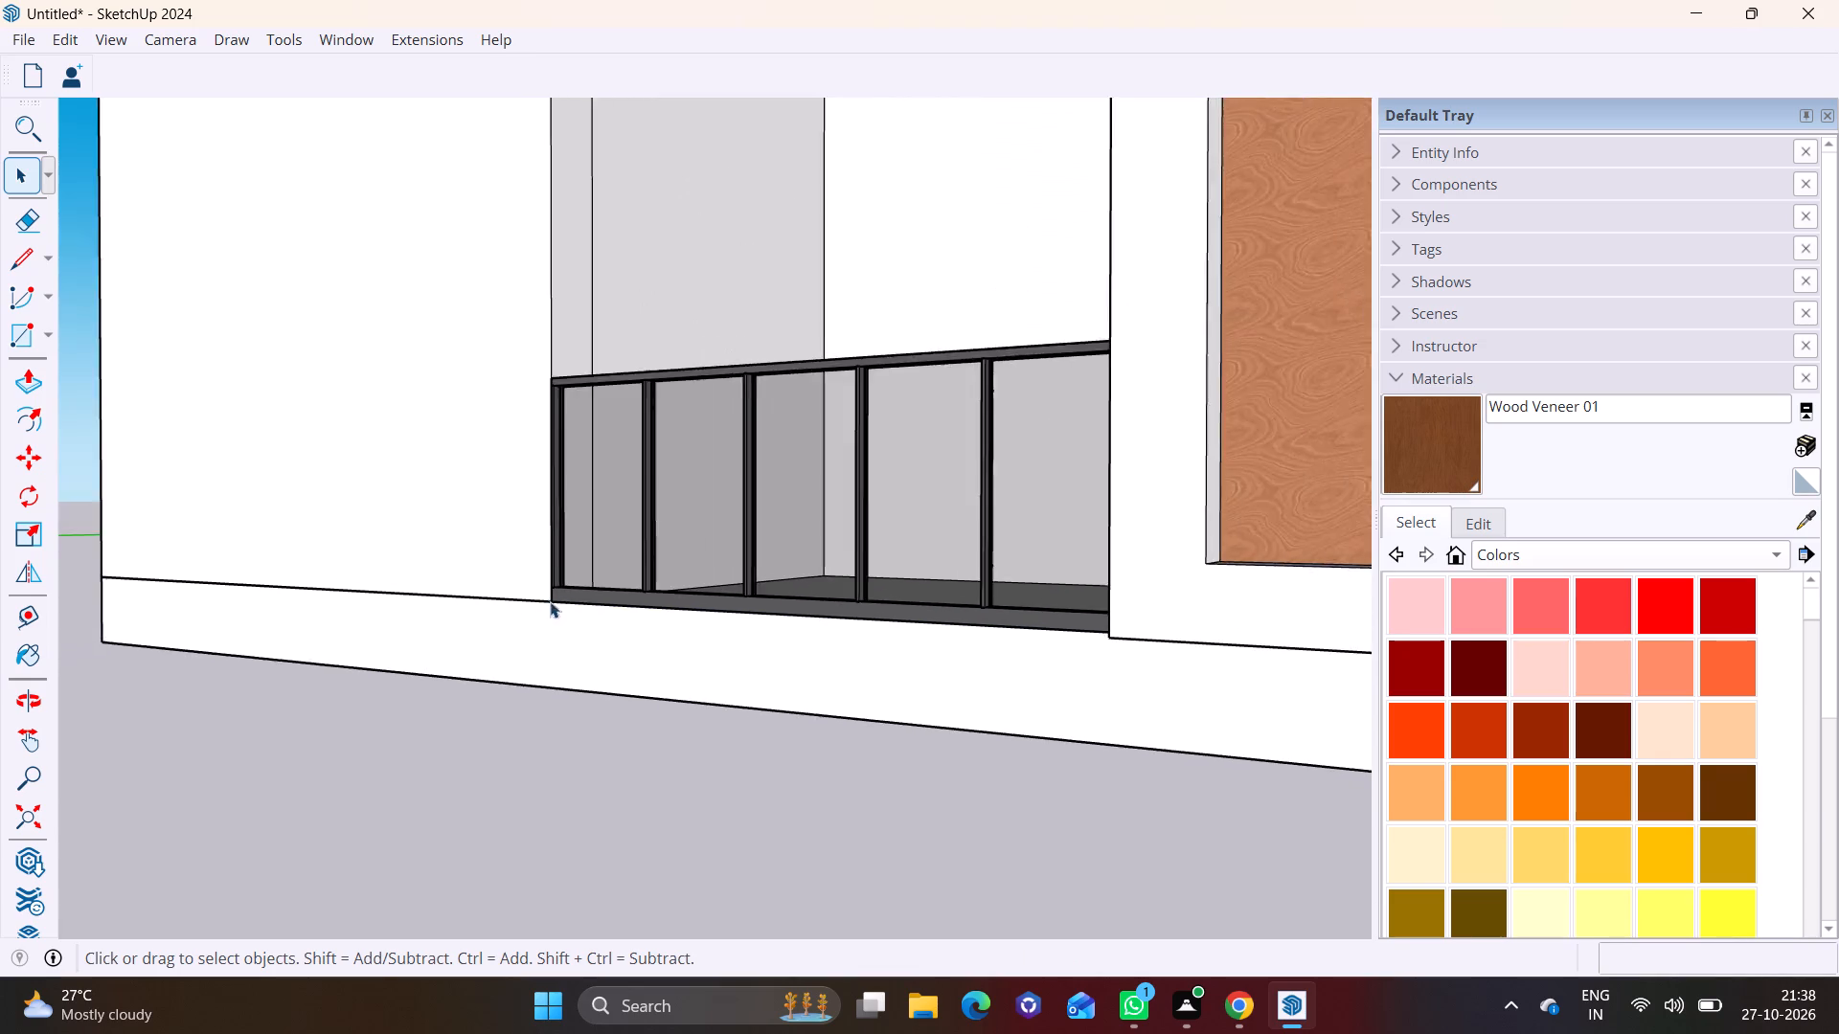
# Delete the stray short line on the underside of the second-storey window surround near the building's corner.
pyautogui.scroll(-4, 550, 601)
pyautogui.moveTo(560, 597); pyautogui.dragTo(955, 633, button='middle')
pyautogui.scroll(-13, 899, 555)
pyautogui.keyDown('shift'); pyautogui.moveTo(869, 557); pyautogui.dragTo(701, 806, button='middle'); pyautogui.keyUp('shift')
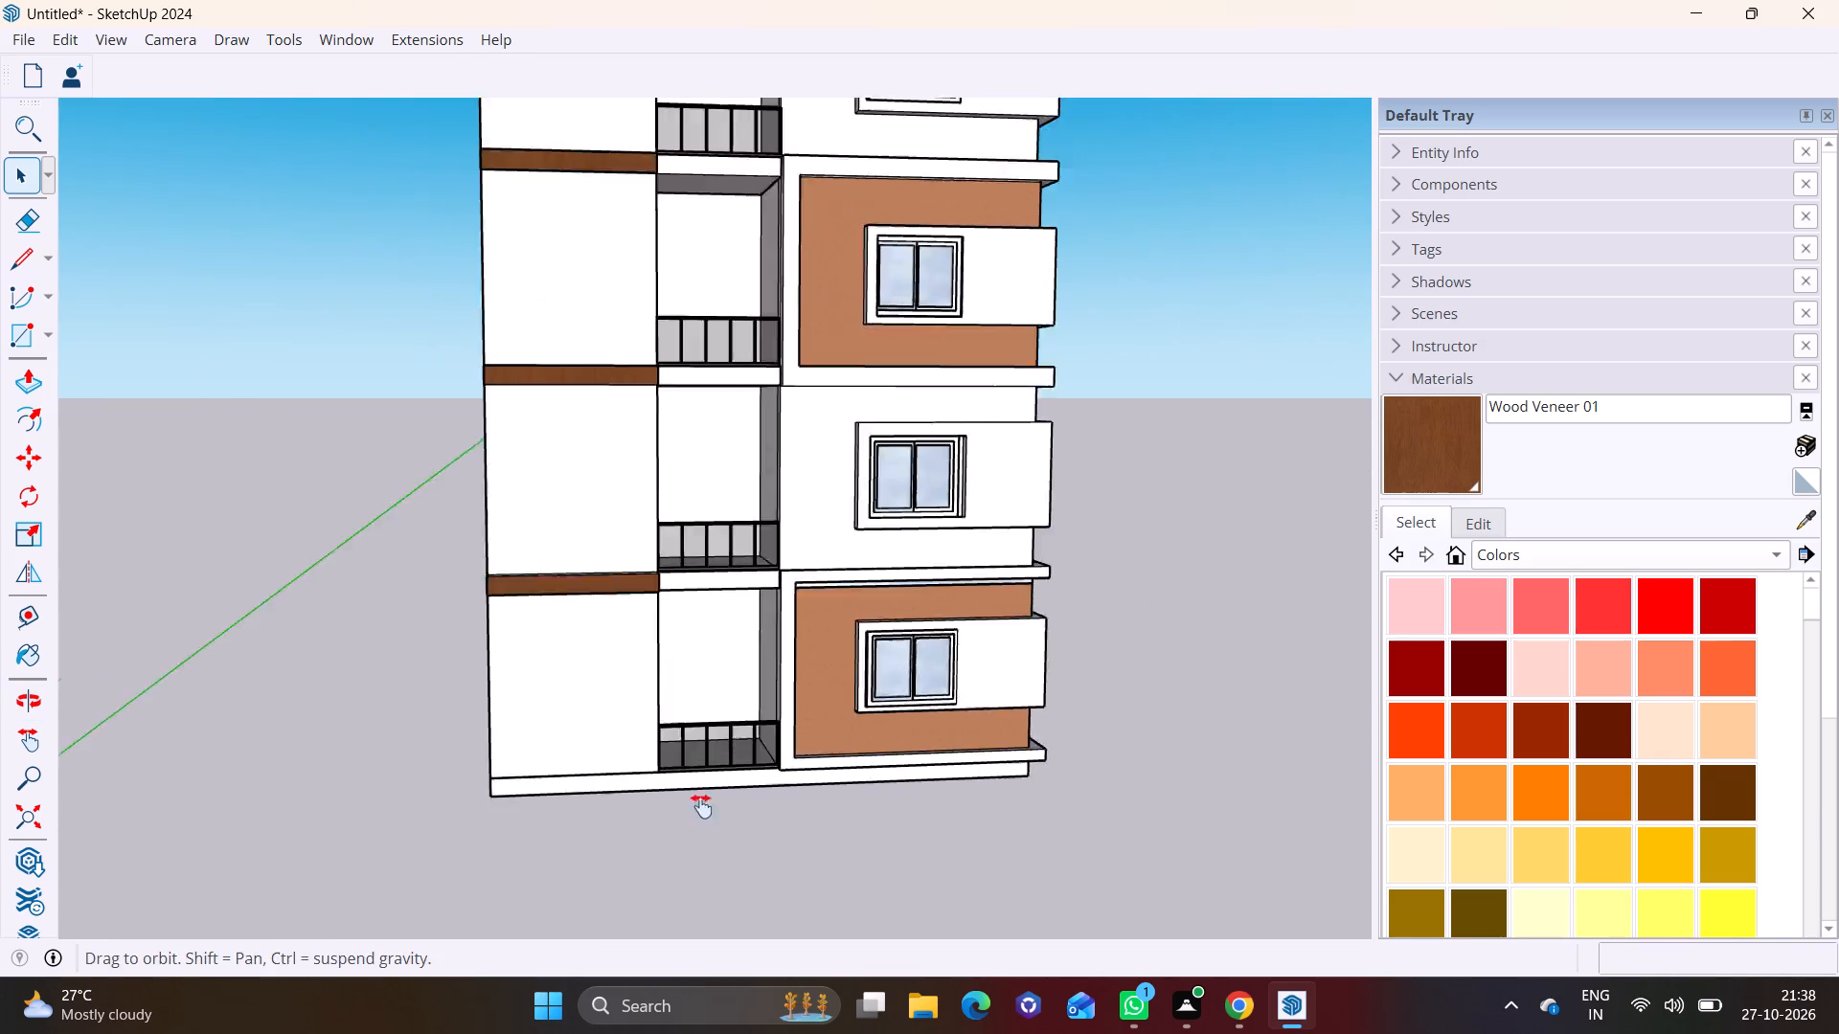
pyautogui.keyDown('shift'); pyautogui.moveTo(701, 806); pyautogui.dragTo(667, 844, button='middle'); pyautogui.keyUp('shift')
pyautogui.moveTo(800, 740); pyautogui.dragTo(489, 716, button='middle')
pyautogui.scroll(5, 574, 554)
pyautogui.moveTo(730, 623); pyautogui.dragTo(616, 541, button='middle')
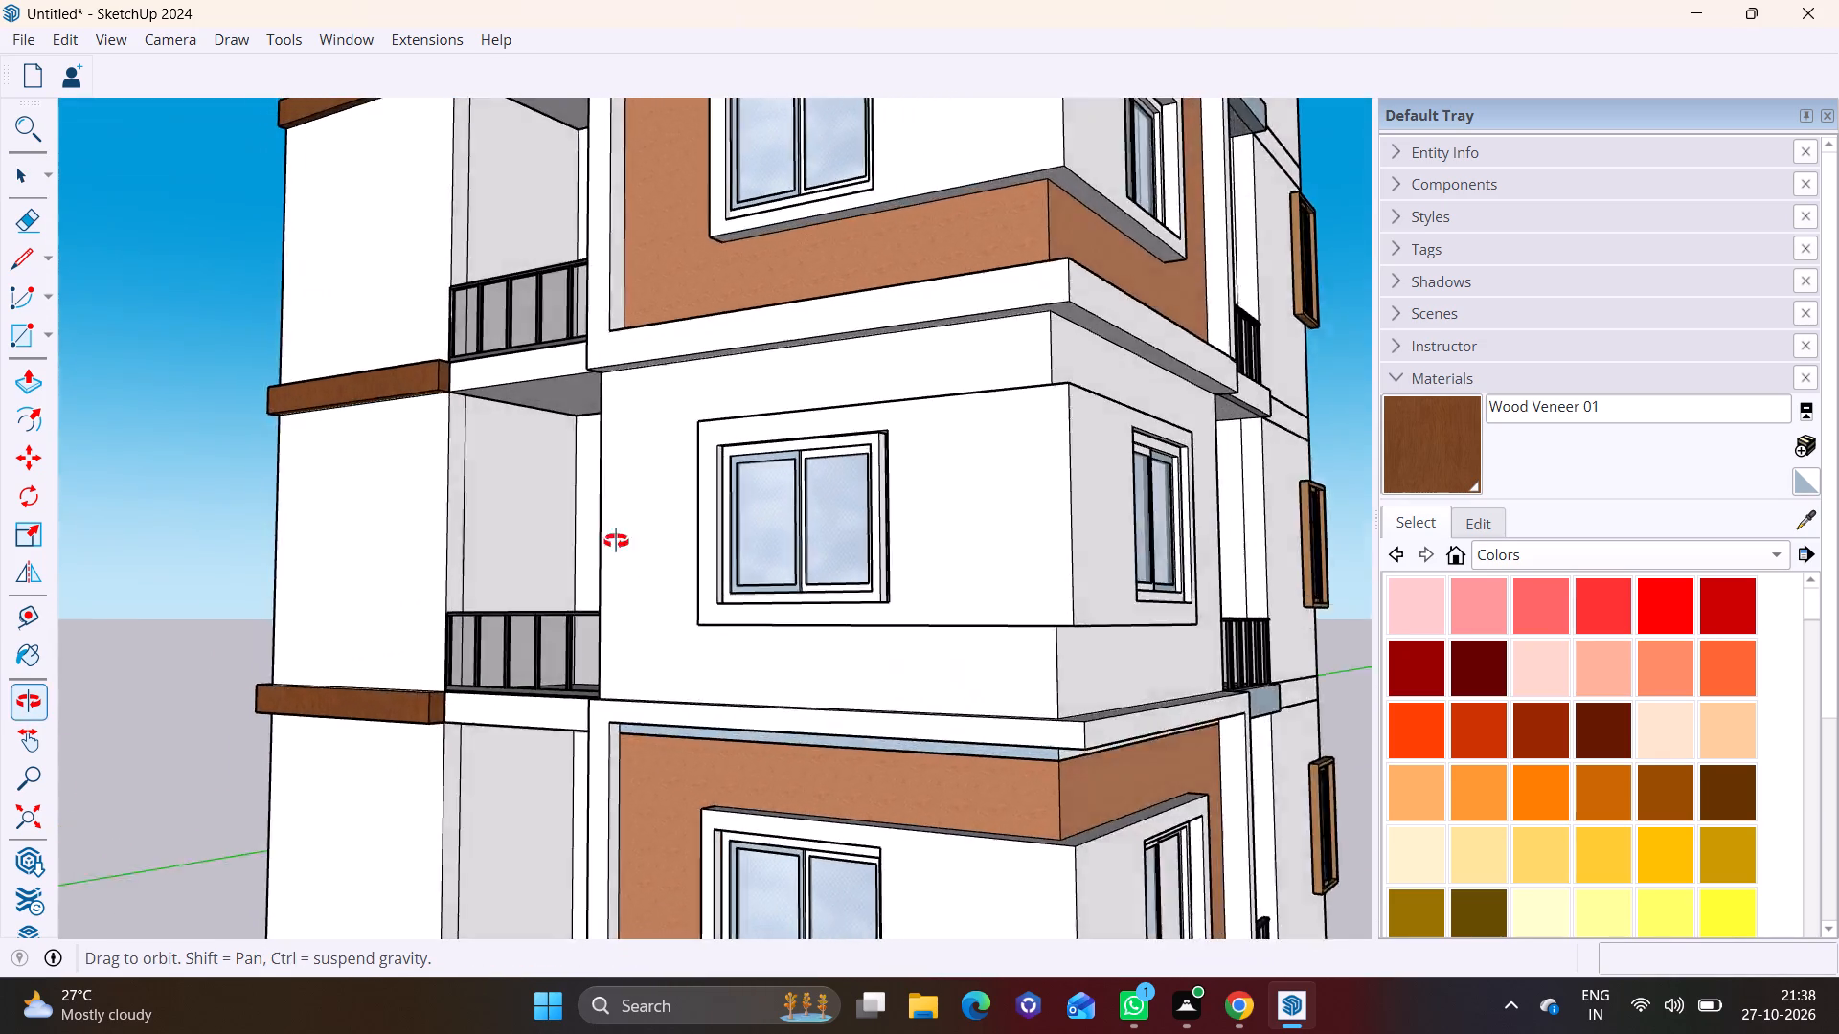
pyautogui.moveTo(616, 541); pyautogui.dragTo(511, 526, button='middle')
pyautogui.moveTo(671, 502); pyautogui.dragTo(531, 337, button='middle')
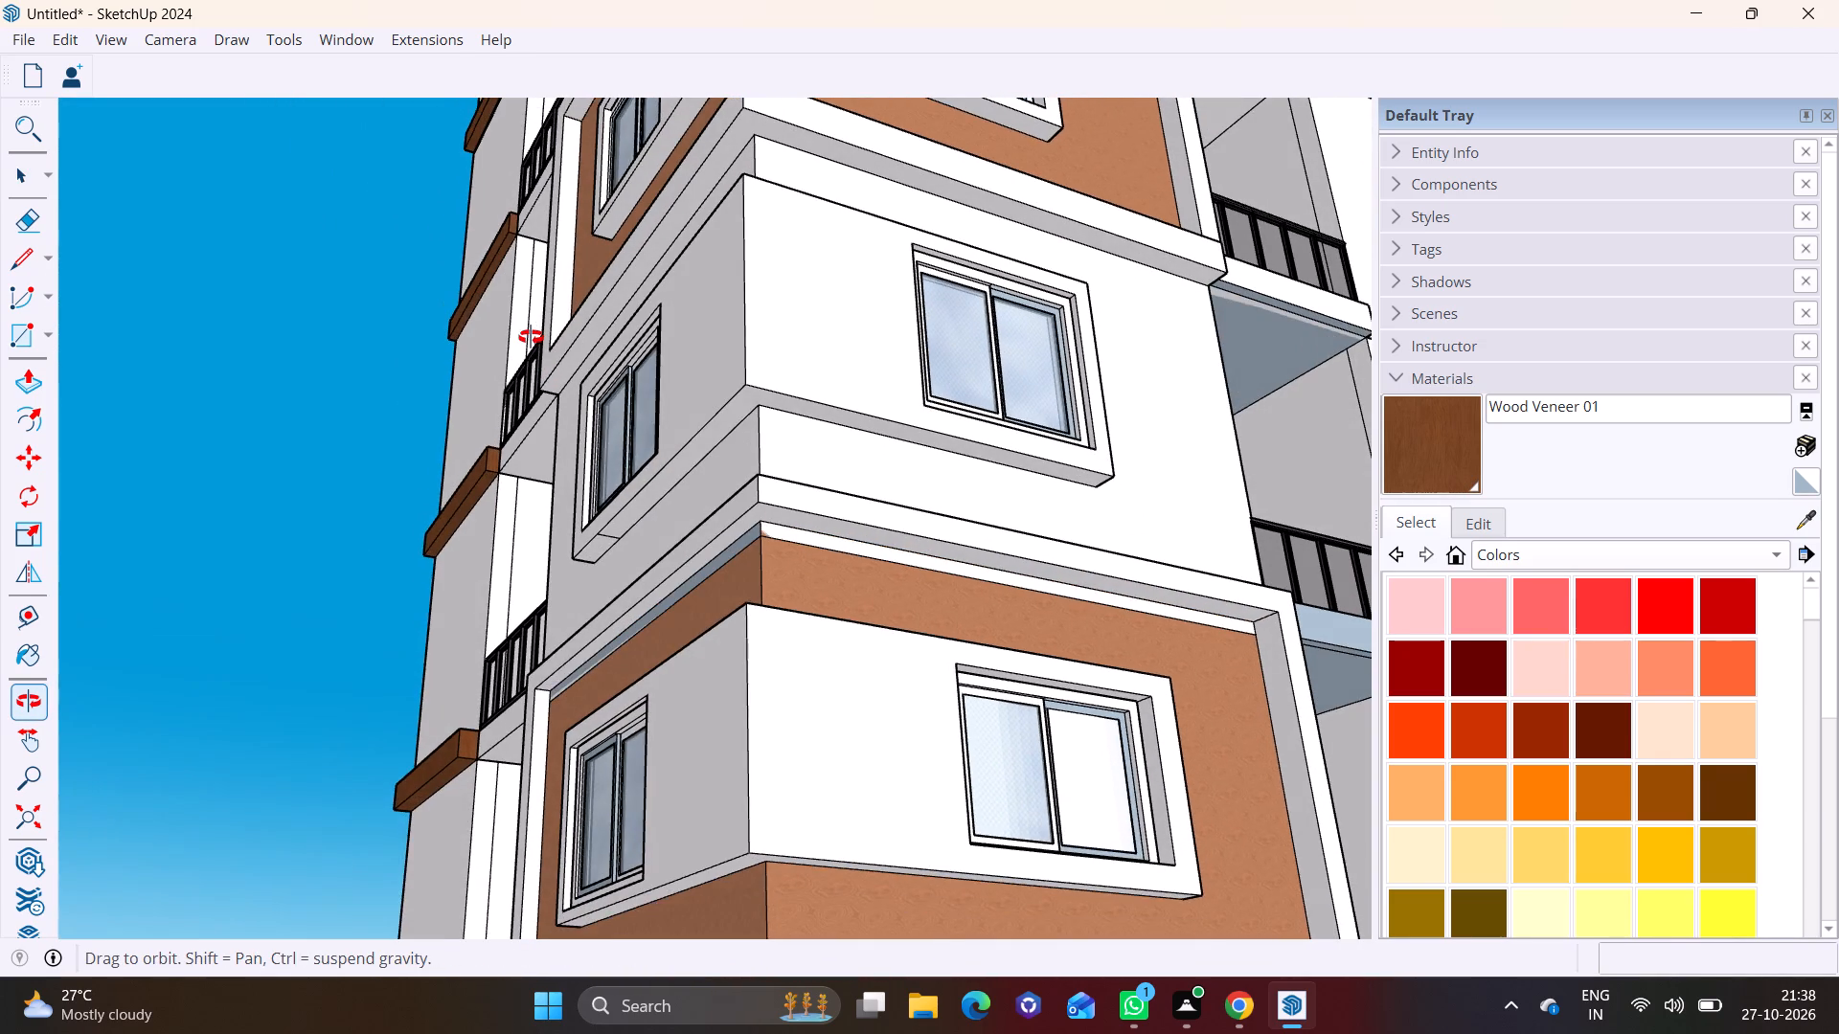
pyautogui.moveTo(531, 337); pyautogui.dragTo(513, 384, button='middle')
pyautogui.scroll(6, 616, 523)
pyautogui.click(593, 576)
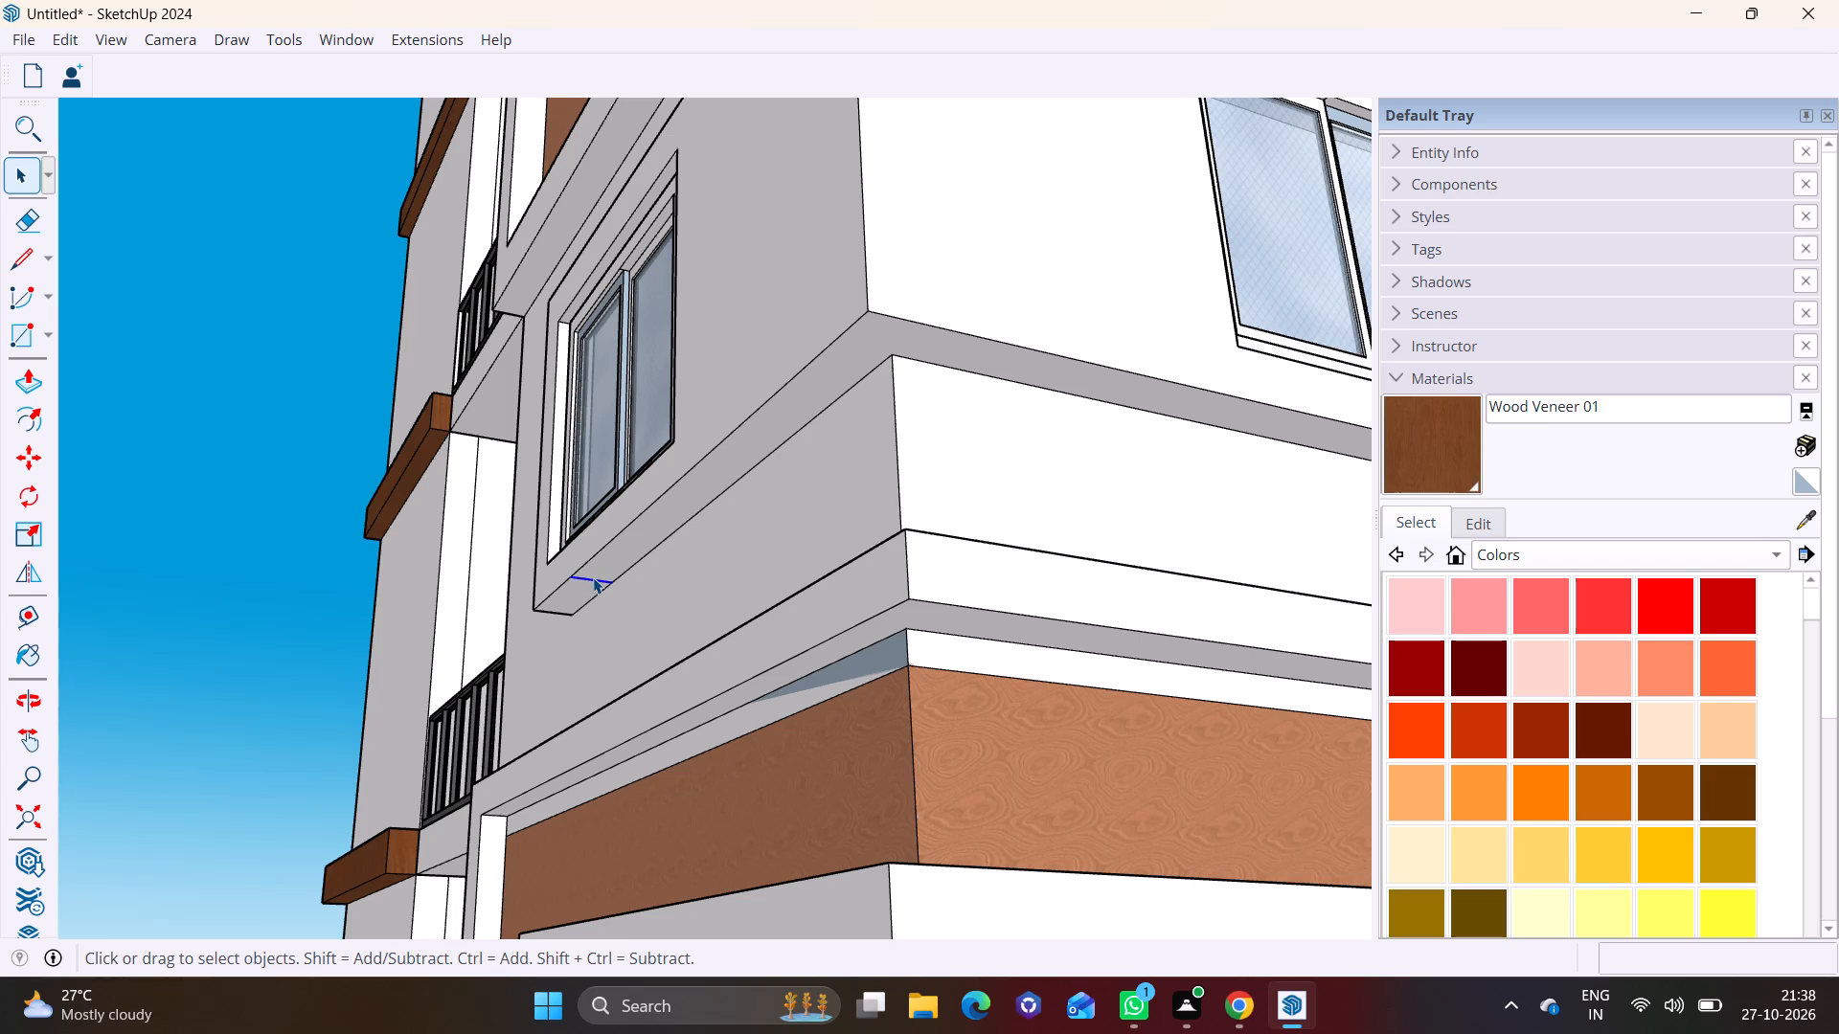
pyautogui.press('Delete')
pyautogui.scroll(-6, 593, 577)
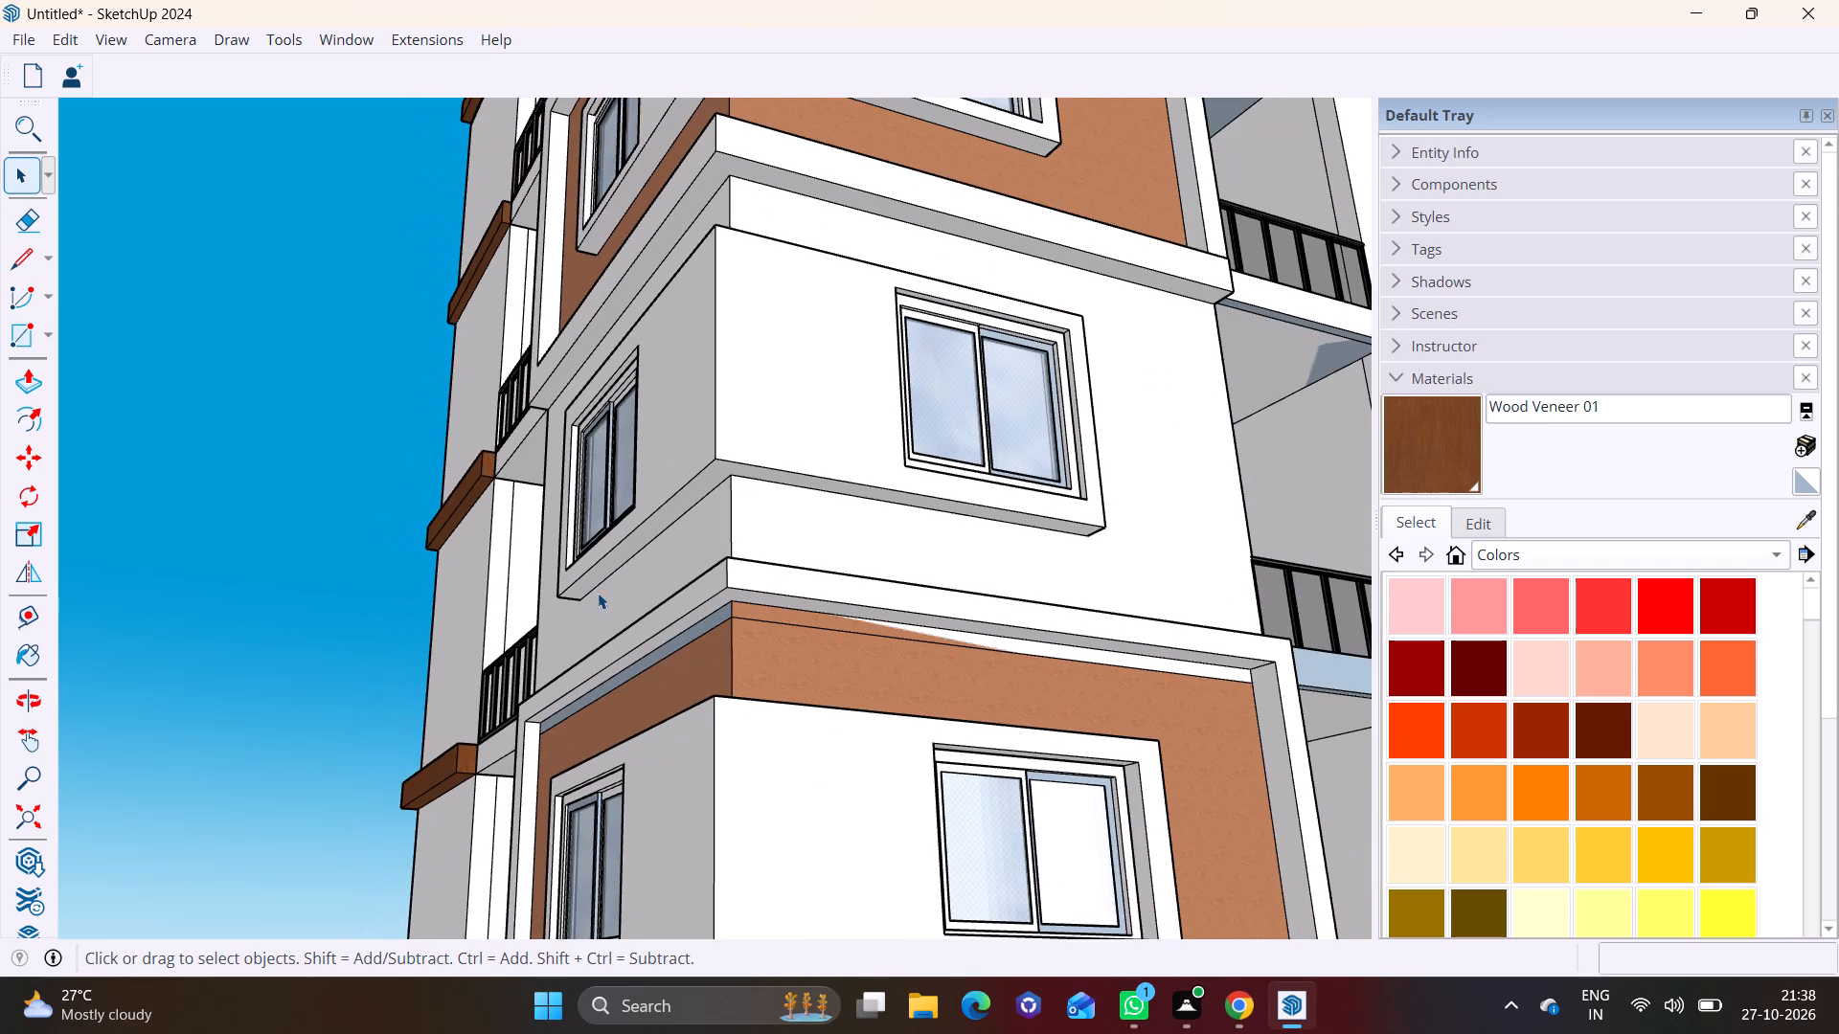
# Examine the window surrounds, wall bands and brown panels on both facades around the building's corner.
pyautogui.keyDown('shift'); pyautogui.moveTo(727, 670); pyautogui.dragTo(732, 371, button='middle'); pyautogui.keyUp('shift')
pyautogui.moveTo(727, 338); pyautogui.dragTo(670, 643, button='middle')
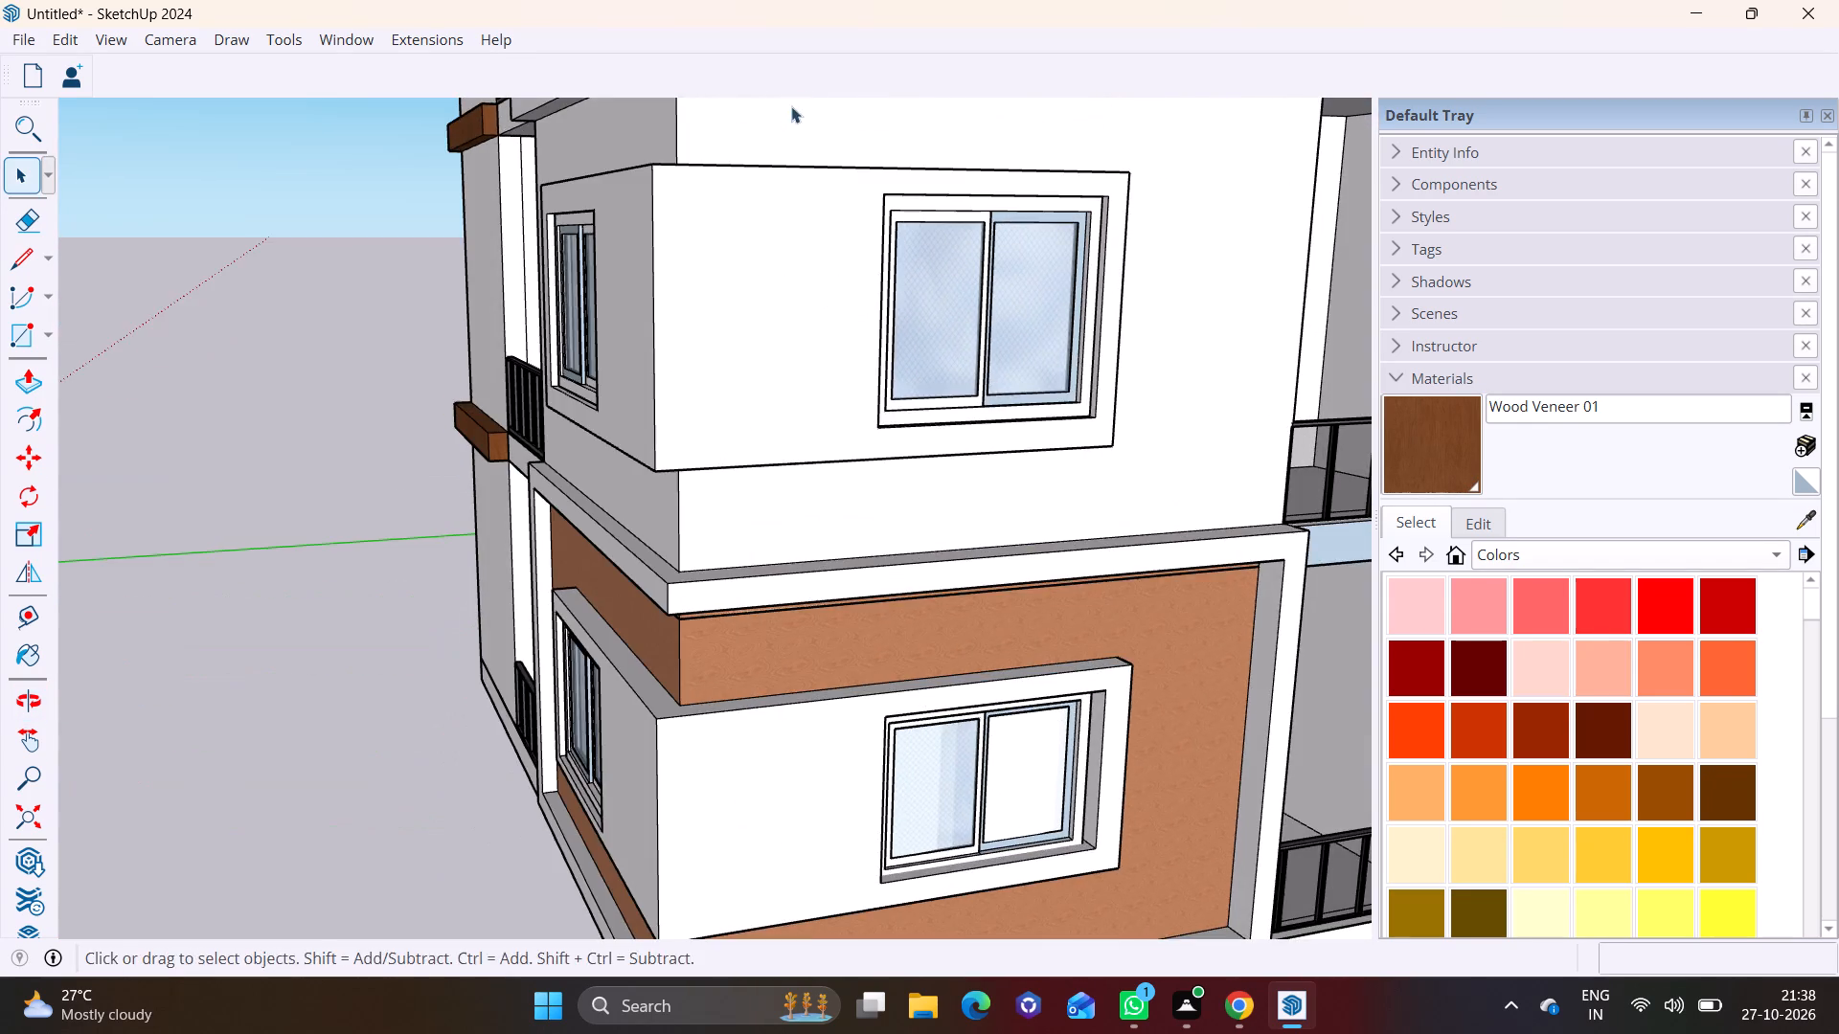
pyautogui.keyDown('shift'); pyautogui.moveTo(793, 115); pyautogui.dragTo(738, 547, button='middle'); pyautogui.keyUp('shift')
pyautogui.moveTo(686, 347); pyautogui.dragTo(860, 96, button='middle')
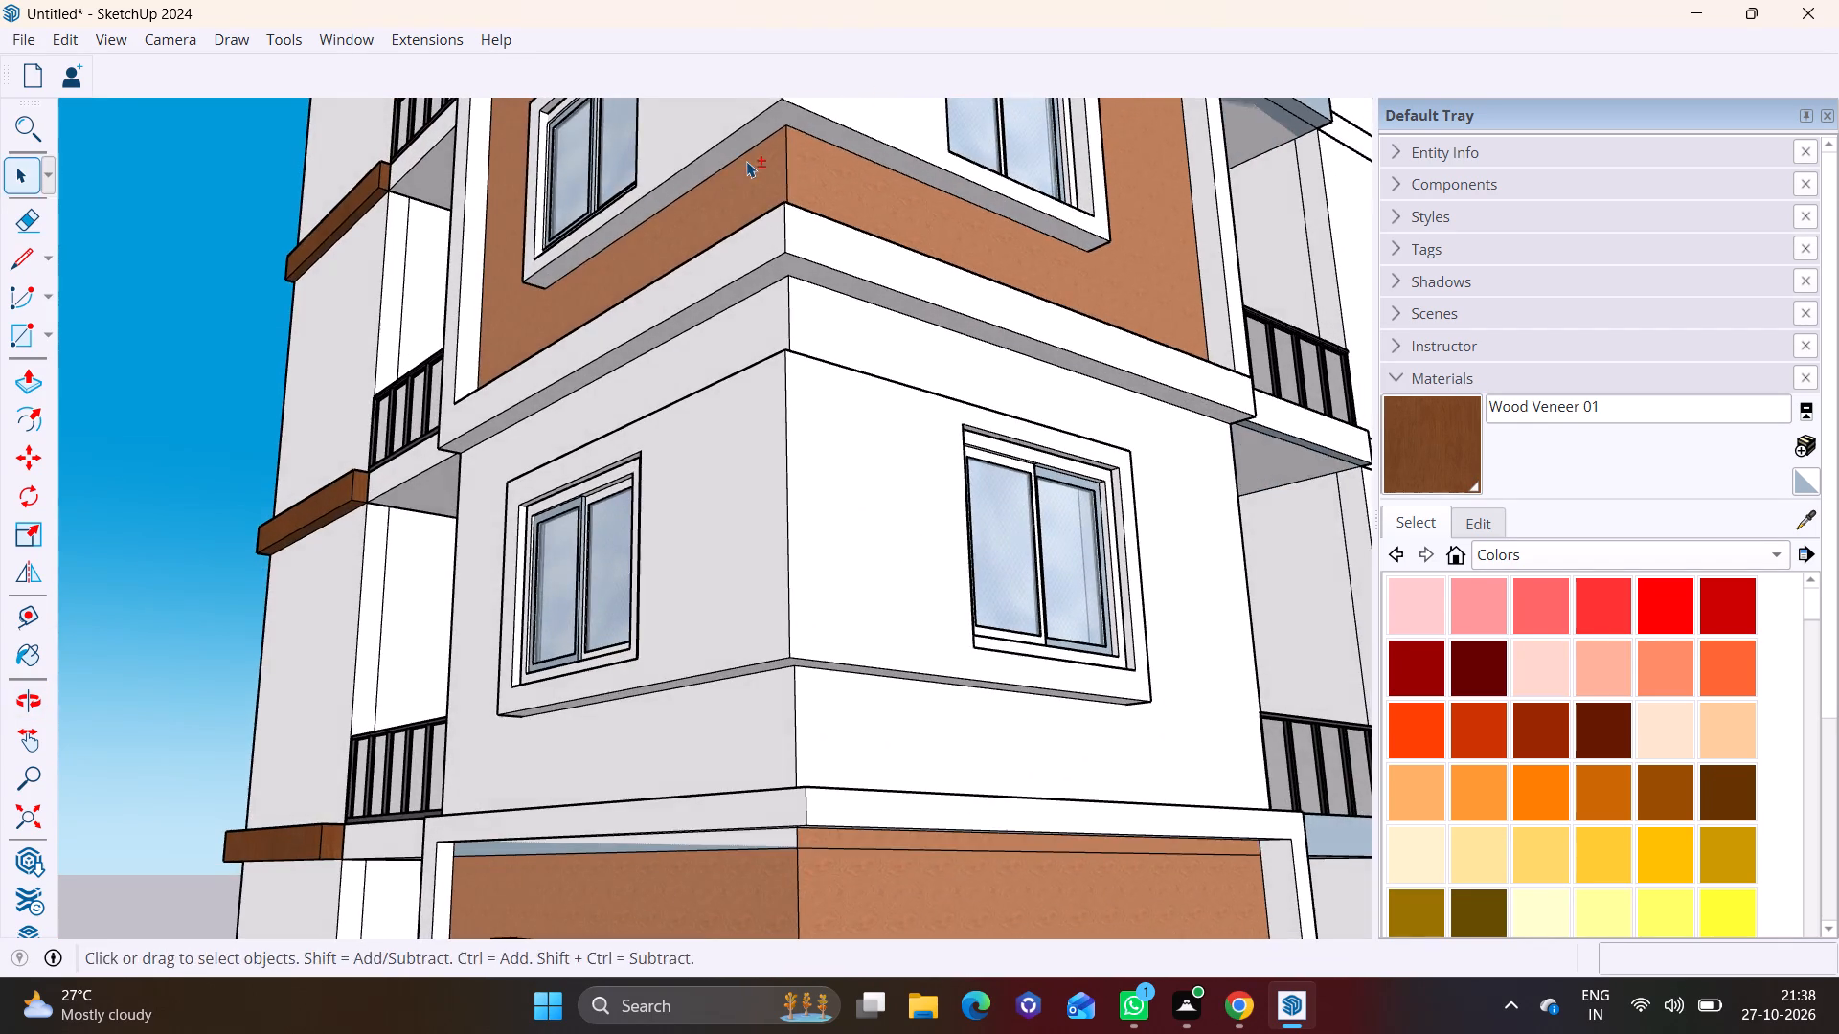
pyautogui.keyDown('shift'); pyautogui.moveTo(746, 161); pyautogui.dragTo(747, 620, button='middle'); pyautogui.keyUp('shift')
pyautogui.keyDown('shift'); pyautogui.moveTo(724, 240); pyautogui.dragTo(697, 722, button='middle'); pyautogui.keyUp('shift')
pyautogui.keyDown('shift'); pyautogui.moveTo(725, 282); pyautogui.dragTo(707, 438, button='middle'); pyautogui.keyUp('shift')
pyautogui.moveTo(804, 273); pyautogui.dragTo(675, 799, button='middle')
pyautogui.moveTo(682, 663); pyautogui.dragTo(813, 128, button='middle')
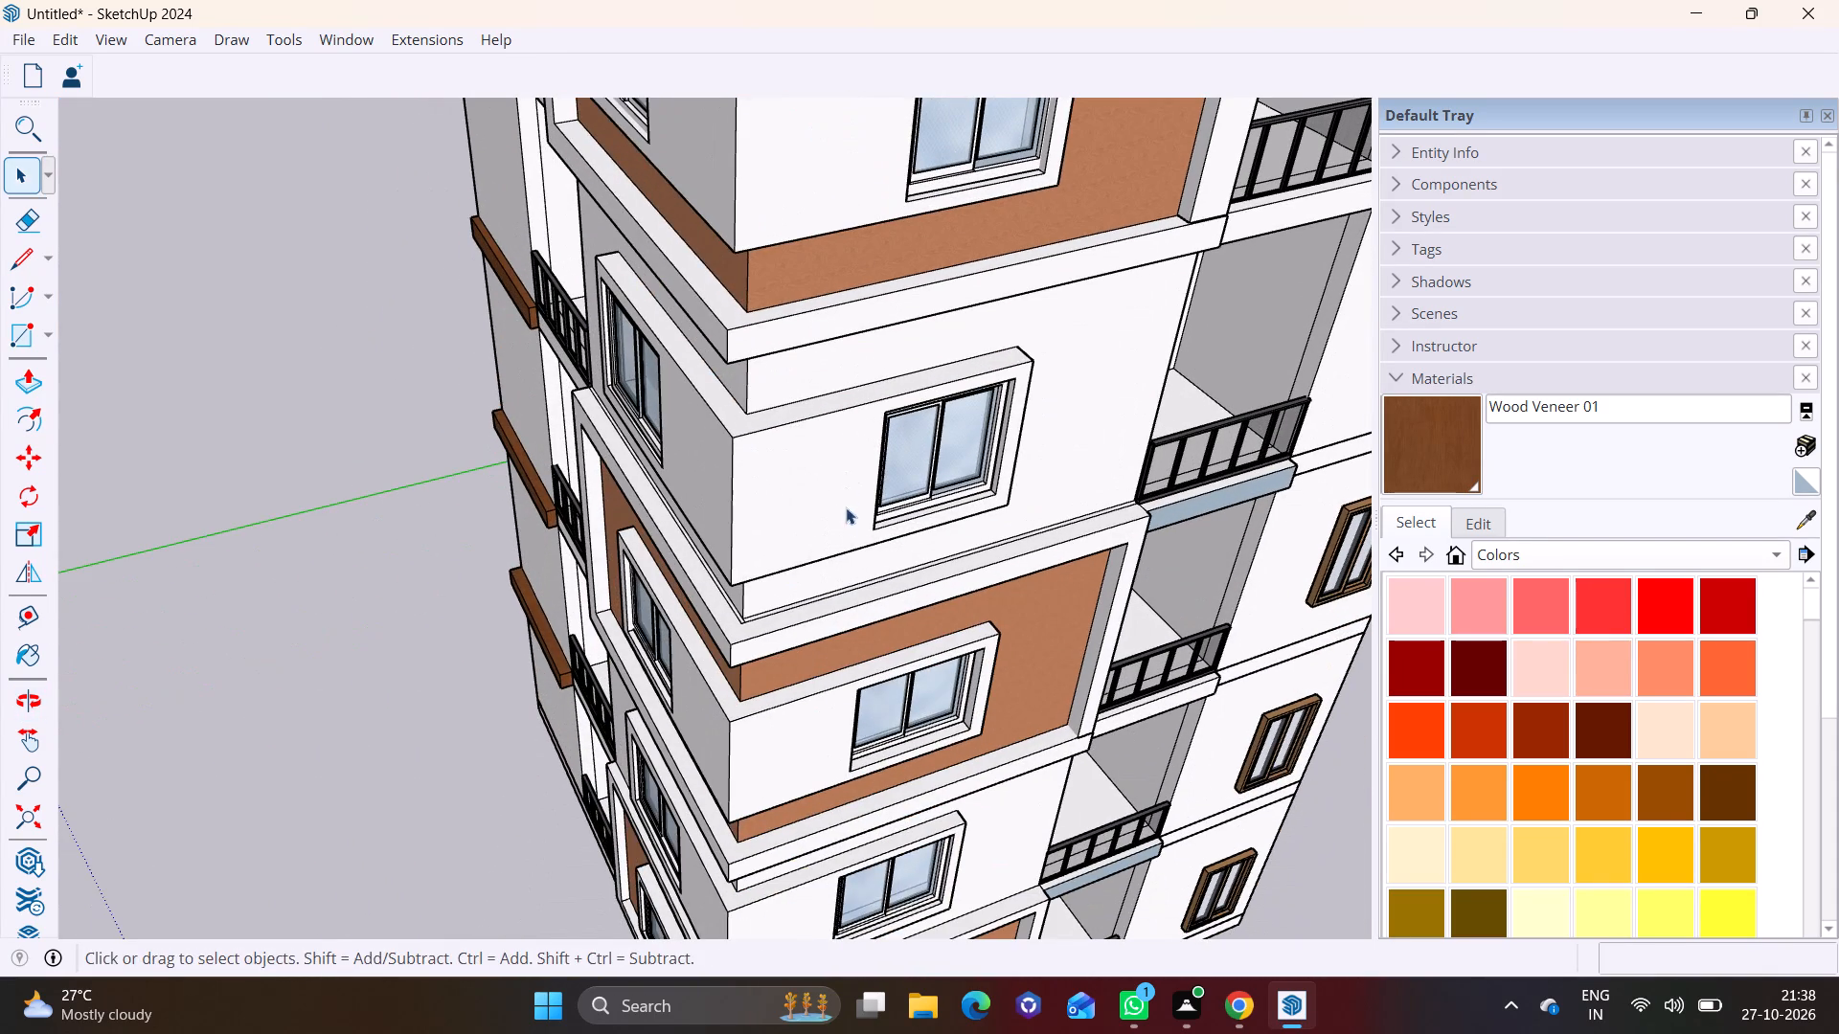
pyautogui.moveTo(846, 510); pyautogui.dragTo(814, 327, button='middle')
pyautogui.keyDown('shift'); pyautogui.moveTo(828, 500); pyautogui.dragTo(823, 326, button='middle'); pyautogui.keyUp('shift')
pyautogui.moveTo(819, 586); pyautogui.dragTo(832, 348, button='middle')
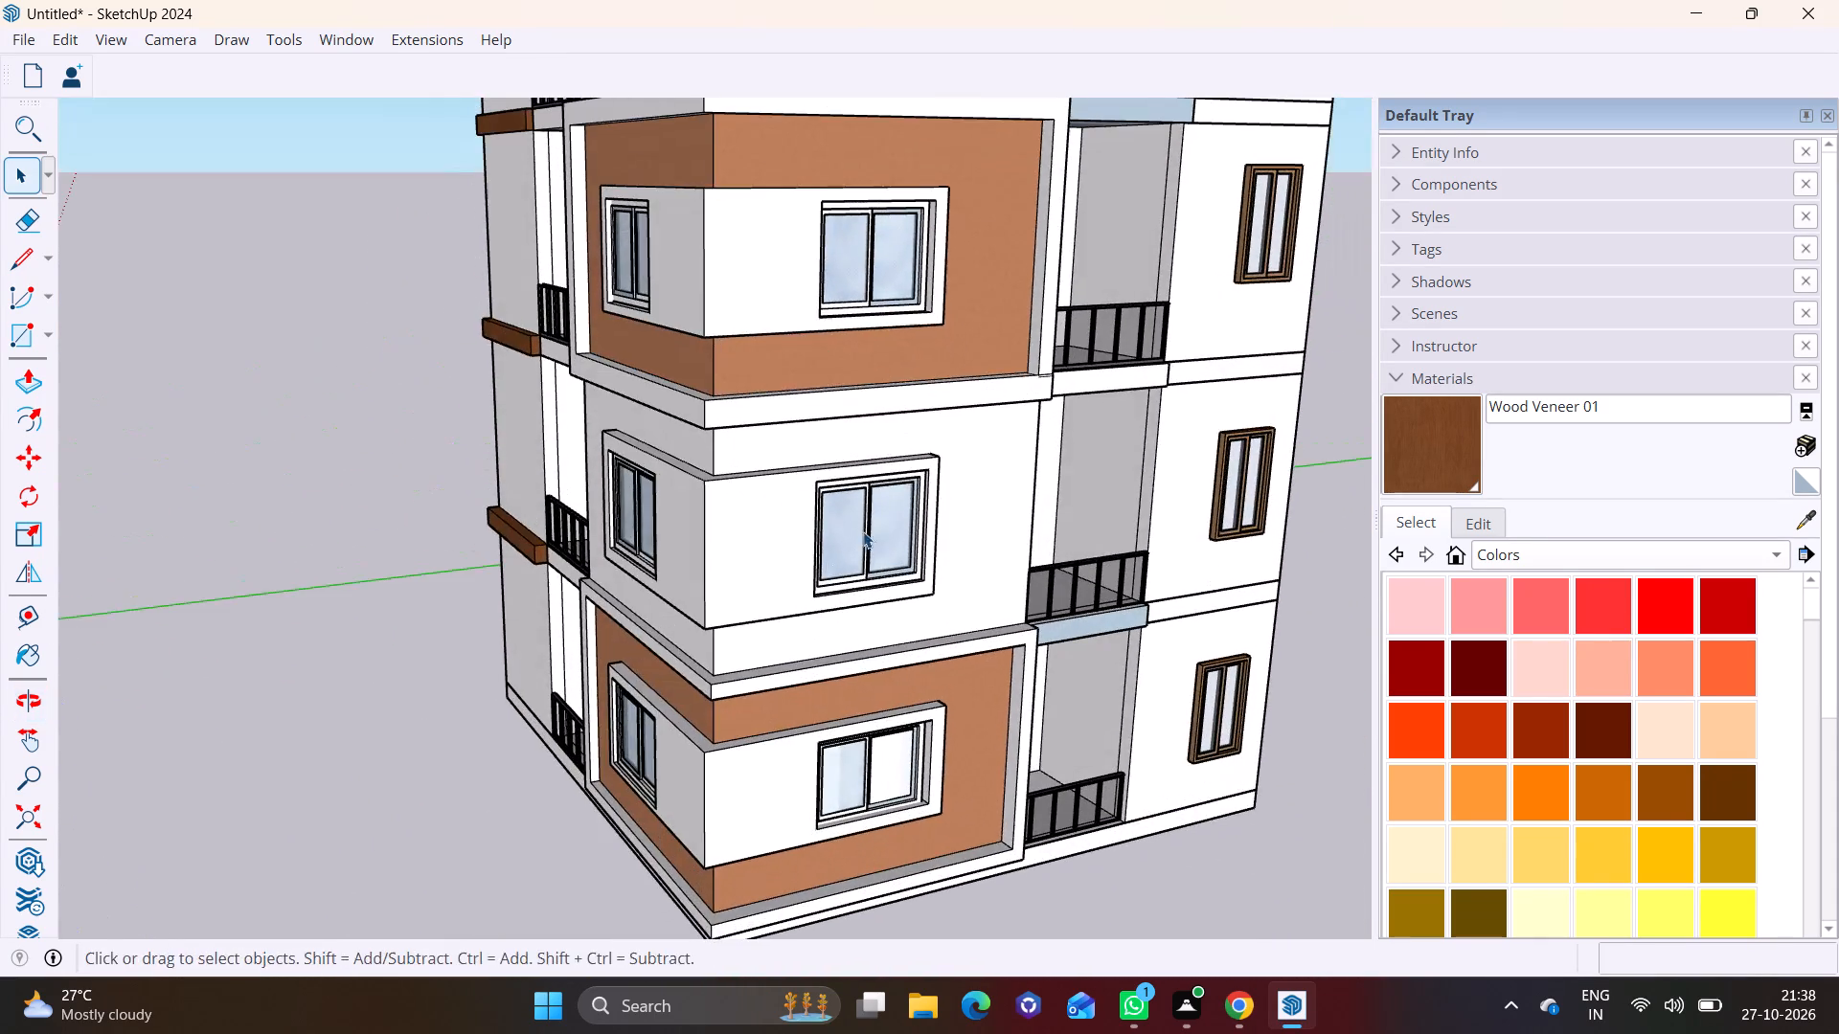
pyautogui.moveTo(890, 505); pyautogui.dragTo(883, 442, button='middle')
pyautogui.scroll(1, 830, 773)
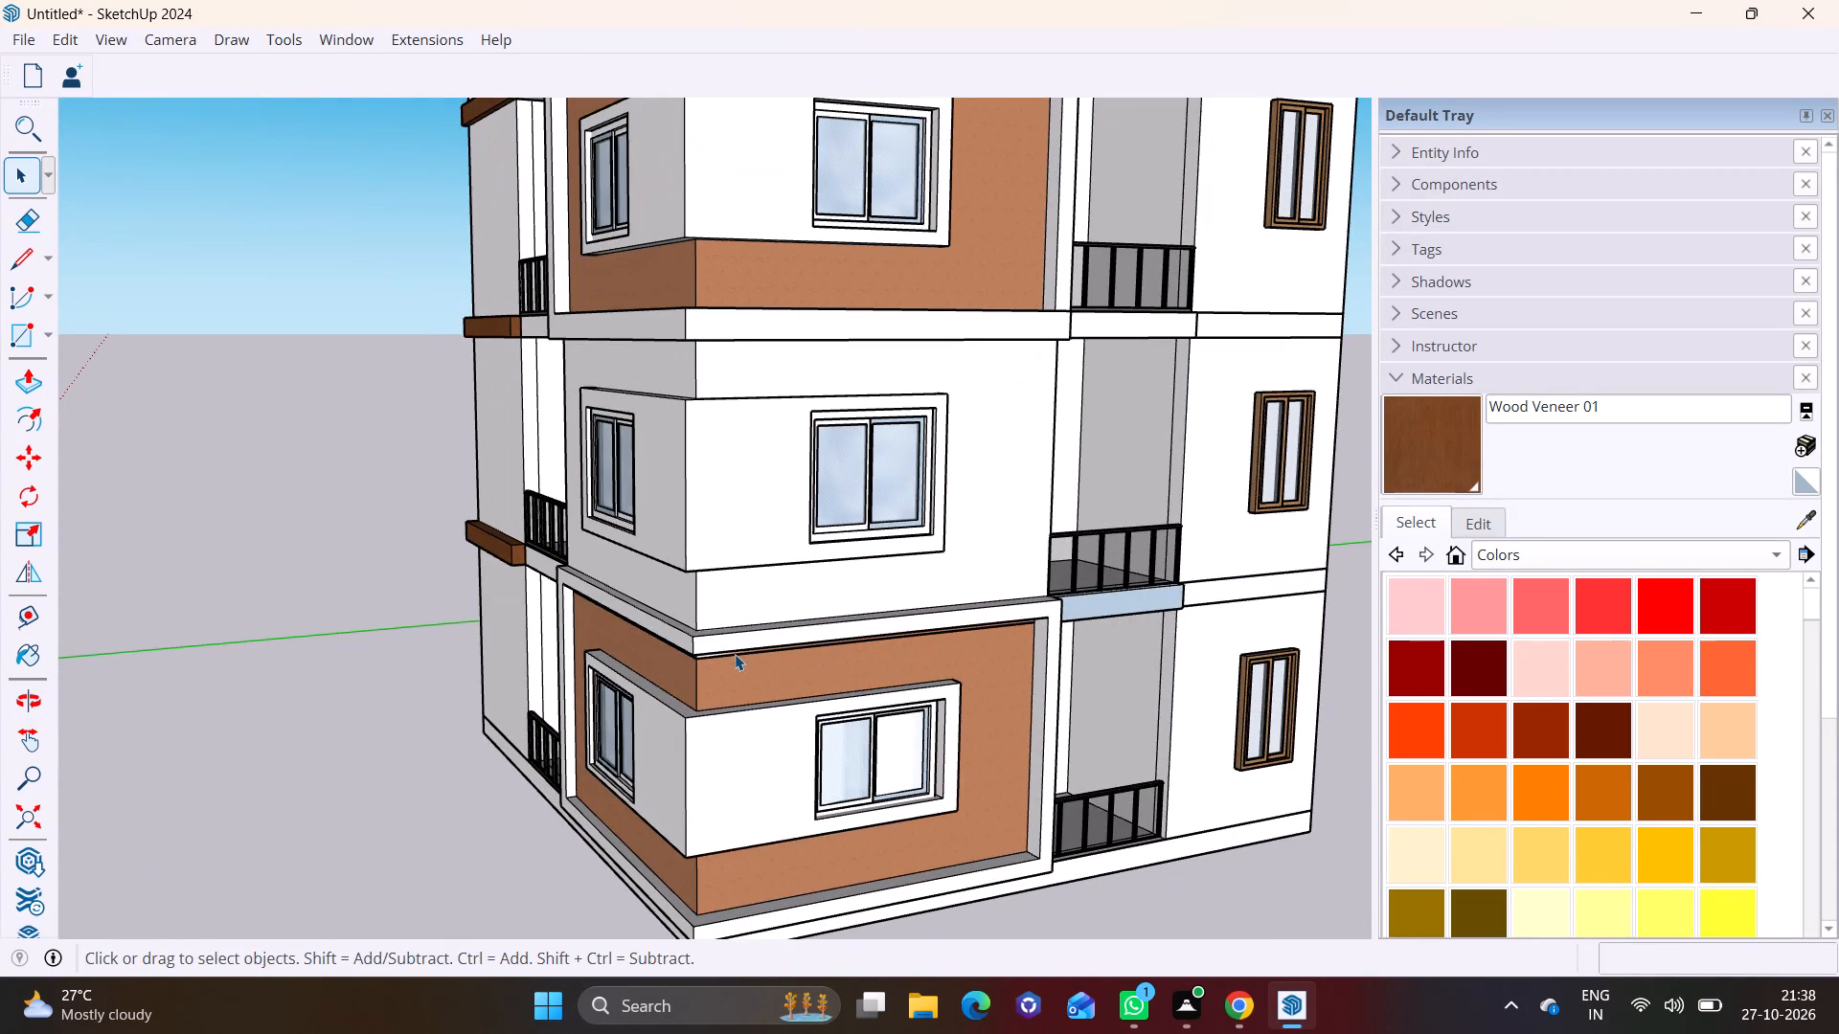
pyautogui.moveTo(739, 722); pyautogui.dragTo(908, 696, button='middle')
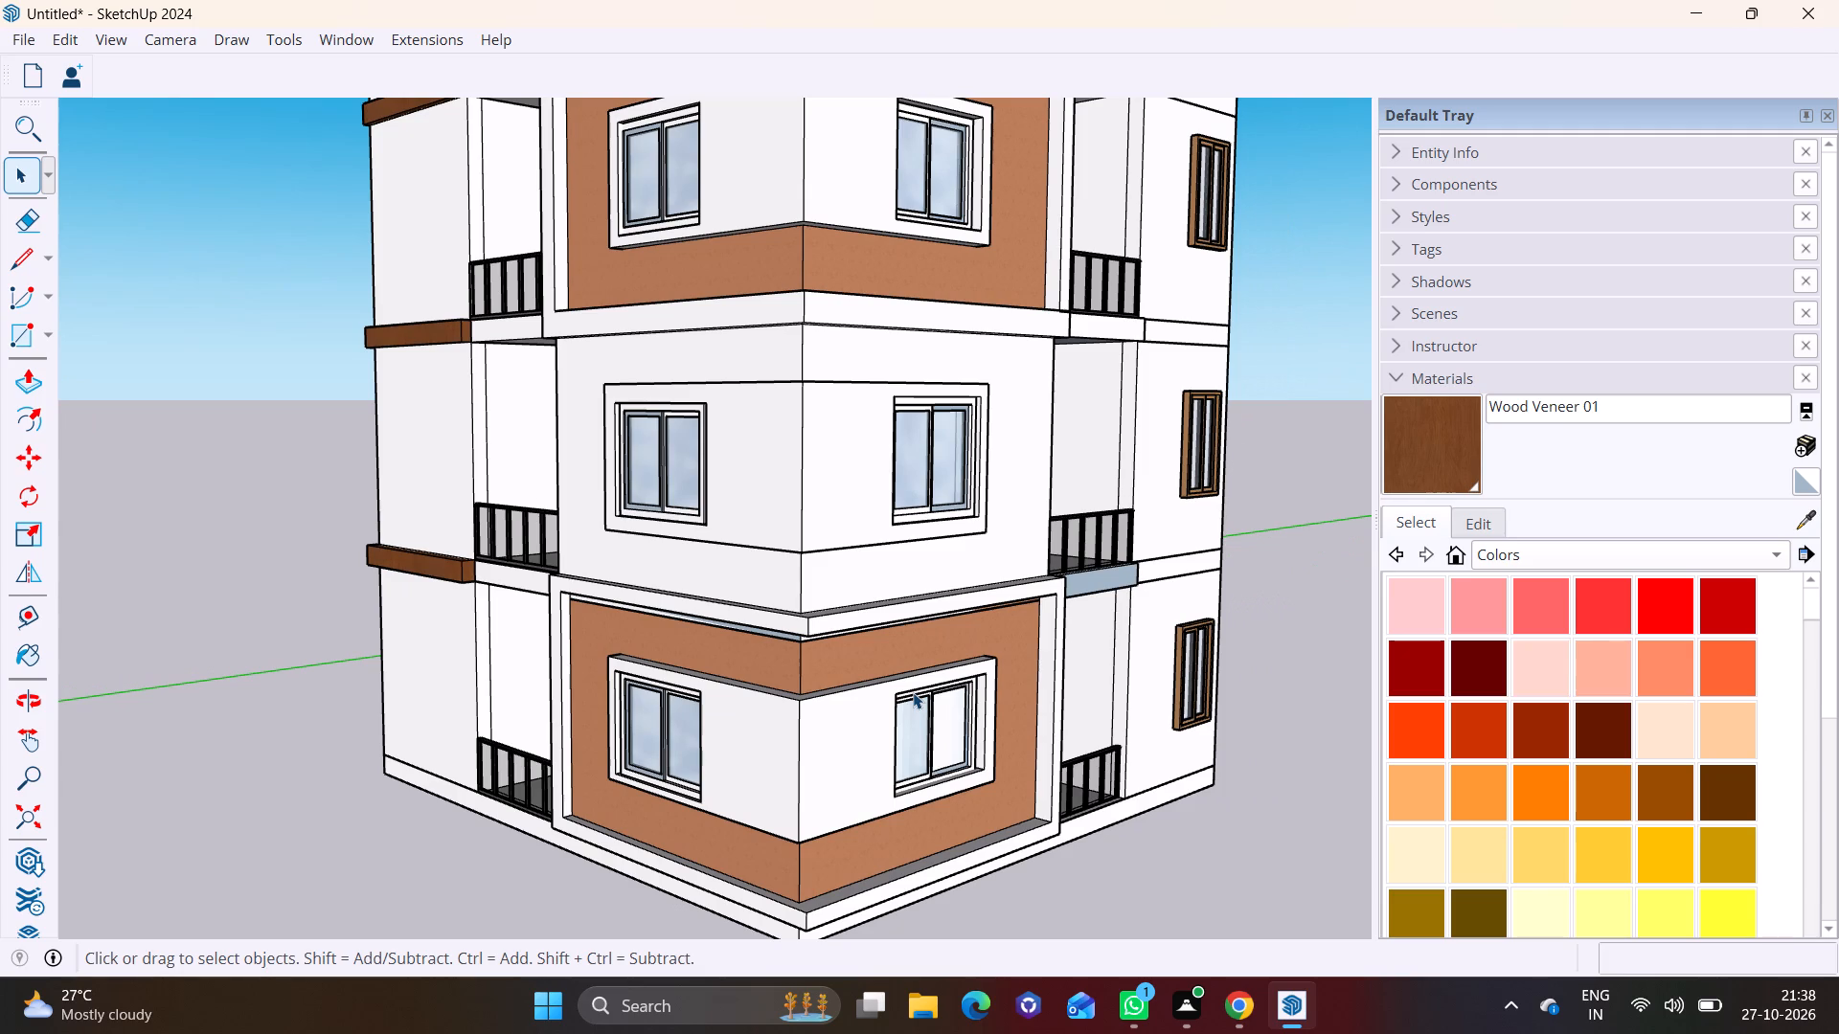
pyautogui.scroll(-4, 836, 463)
pyautogui.scroll(-1, 740, 471)
pyautogui.keyDown('shift'); pyautogui.moveTo(747, 464); pyautogui.dragTo(737, 761, button='middle'); pyautogui.keyUp('shift')
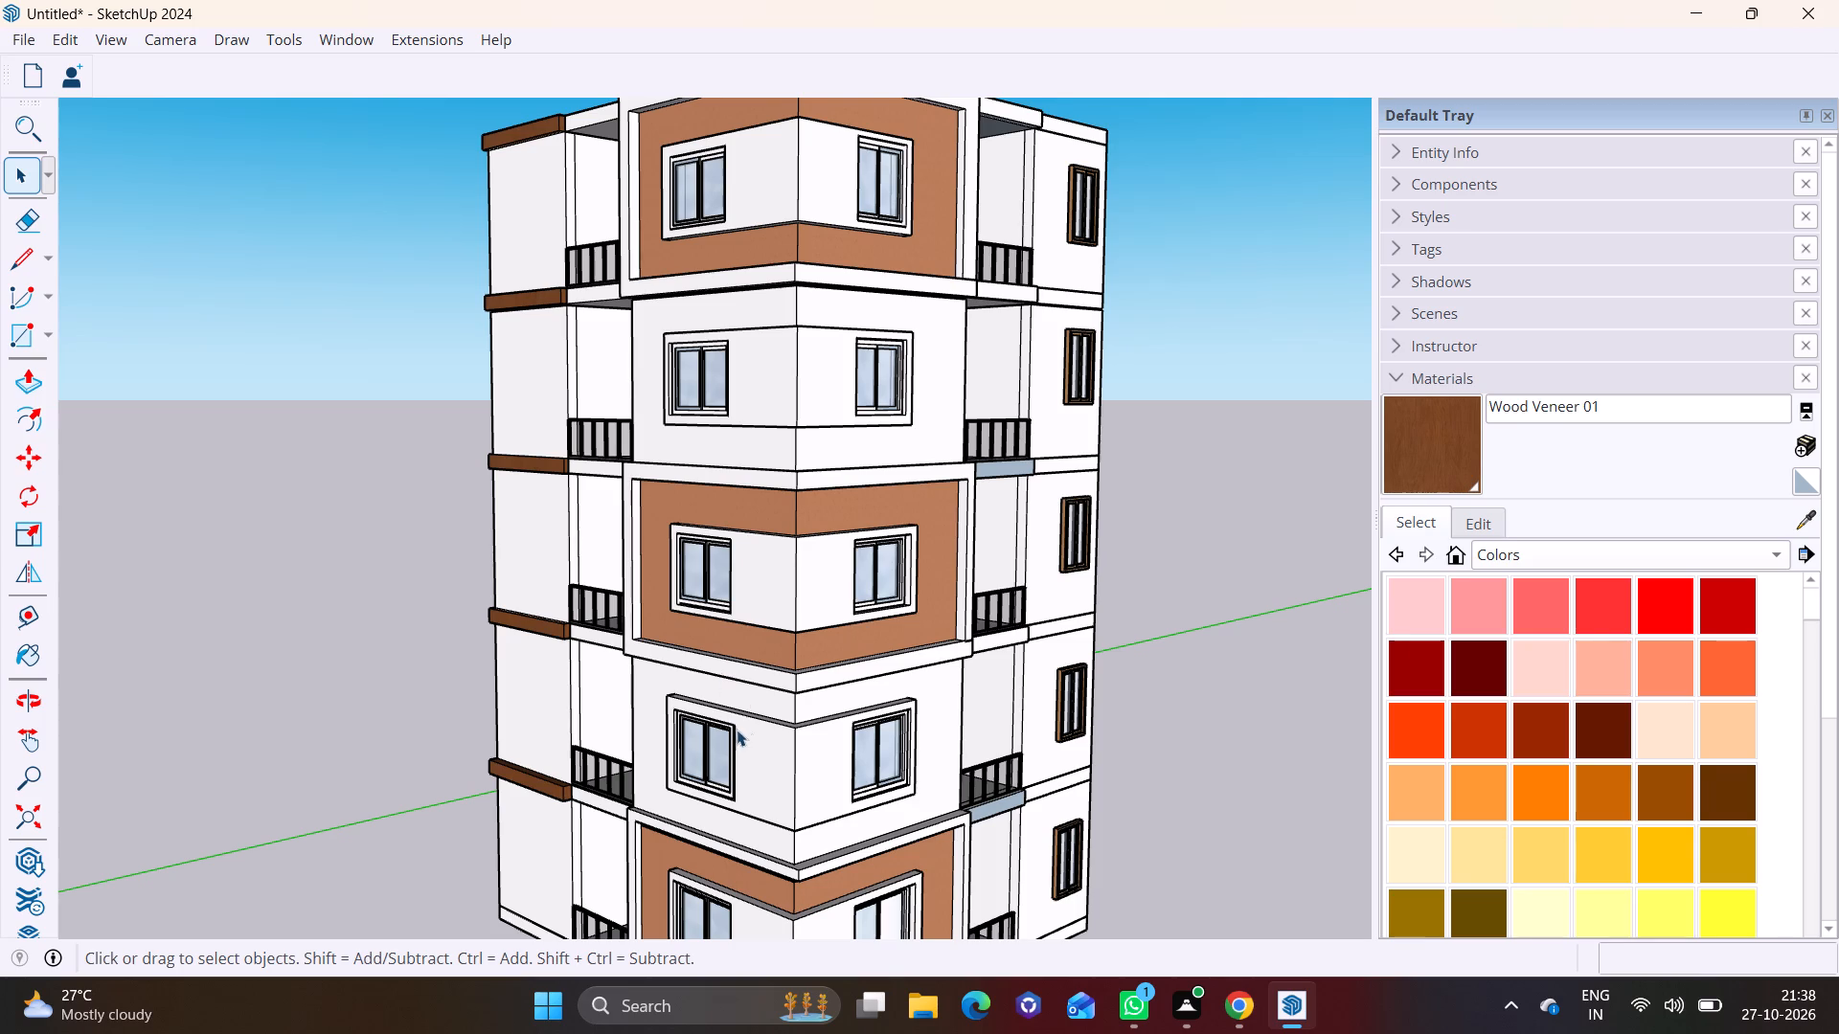
# Examine the facade with the wood bands over all five storeys, including its column of balcony railings.
pyautogui.scroll(-5, 750, 686)
pyautogui.moveTo(743, 703); pyautogui.dragTo(904, 734, button='middle')
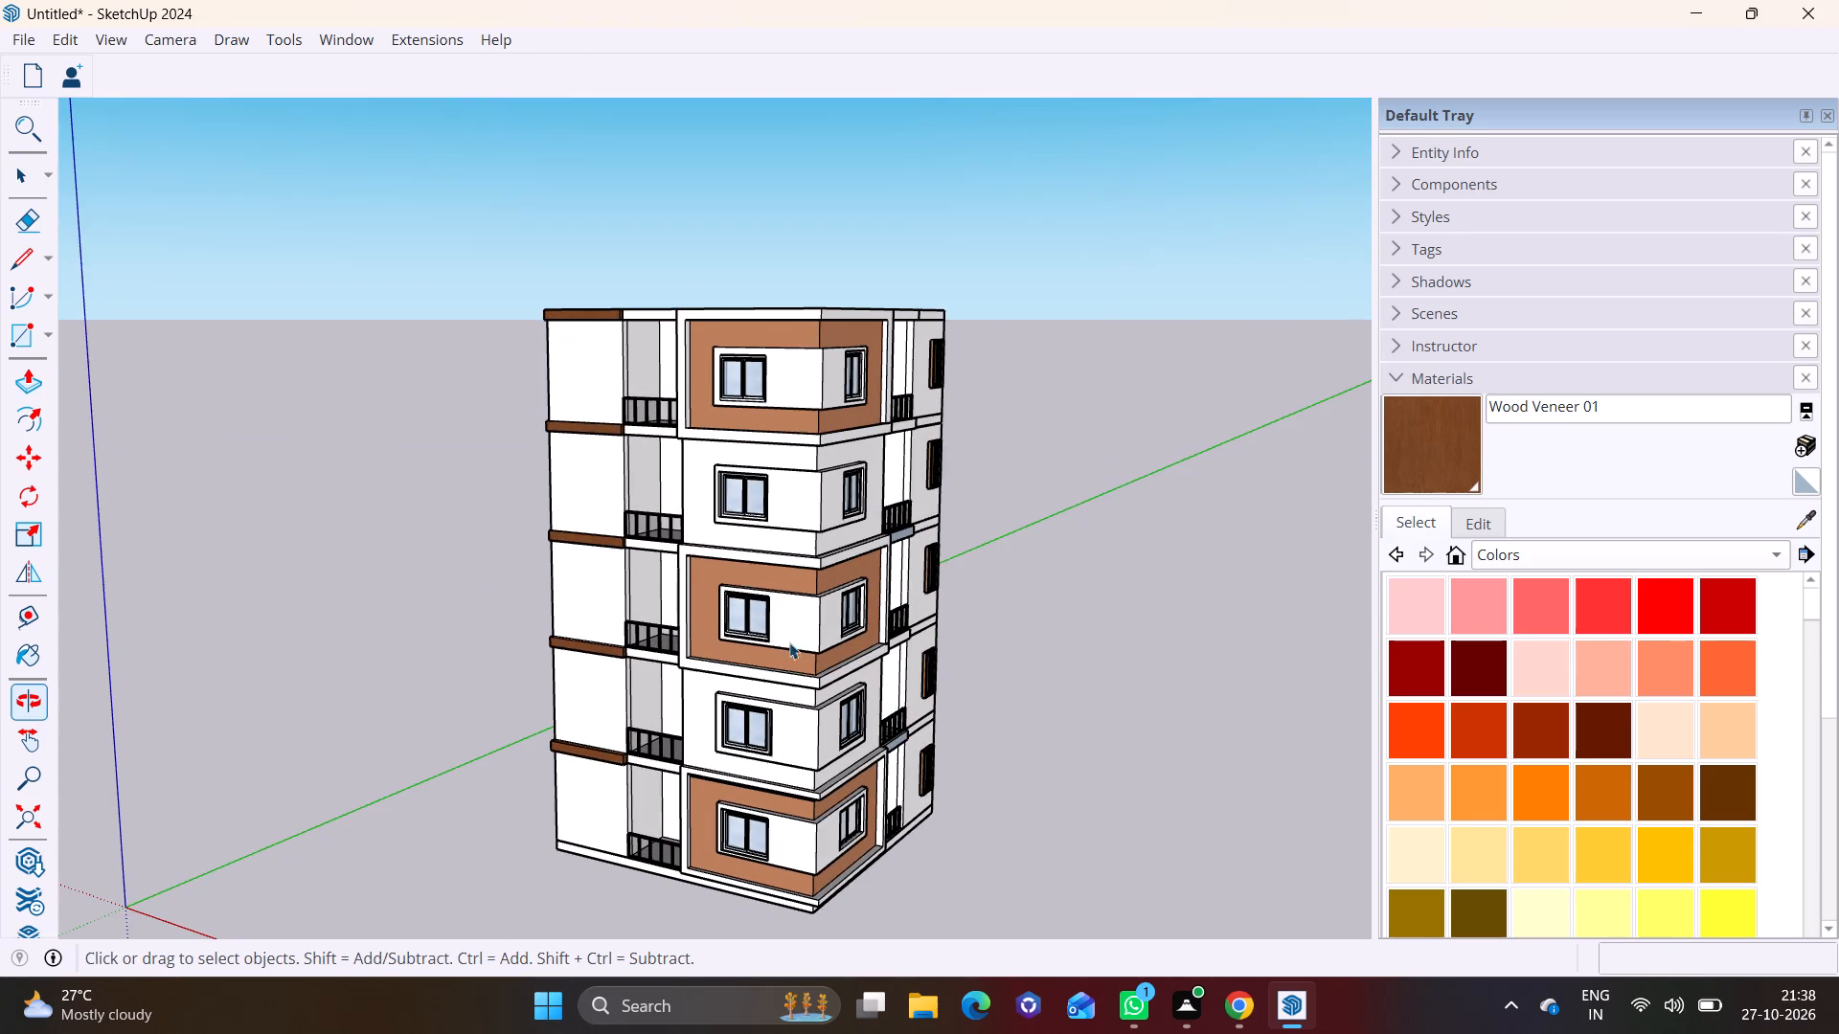
pyautogui.moveTo(602, 505); pyautogui.dragTo(750, 574, button='middle')
pyautogui.scroll(5, 695, 590)
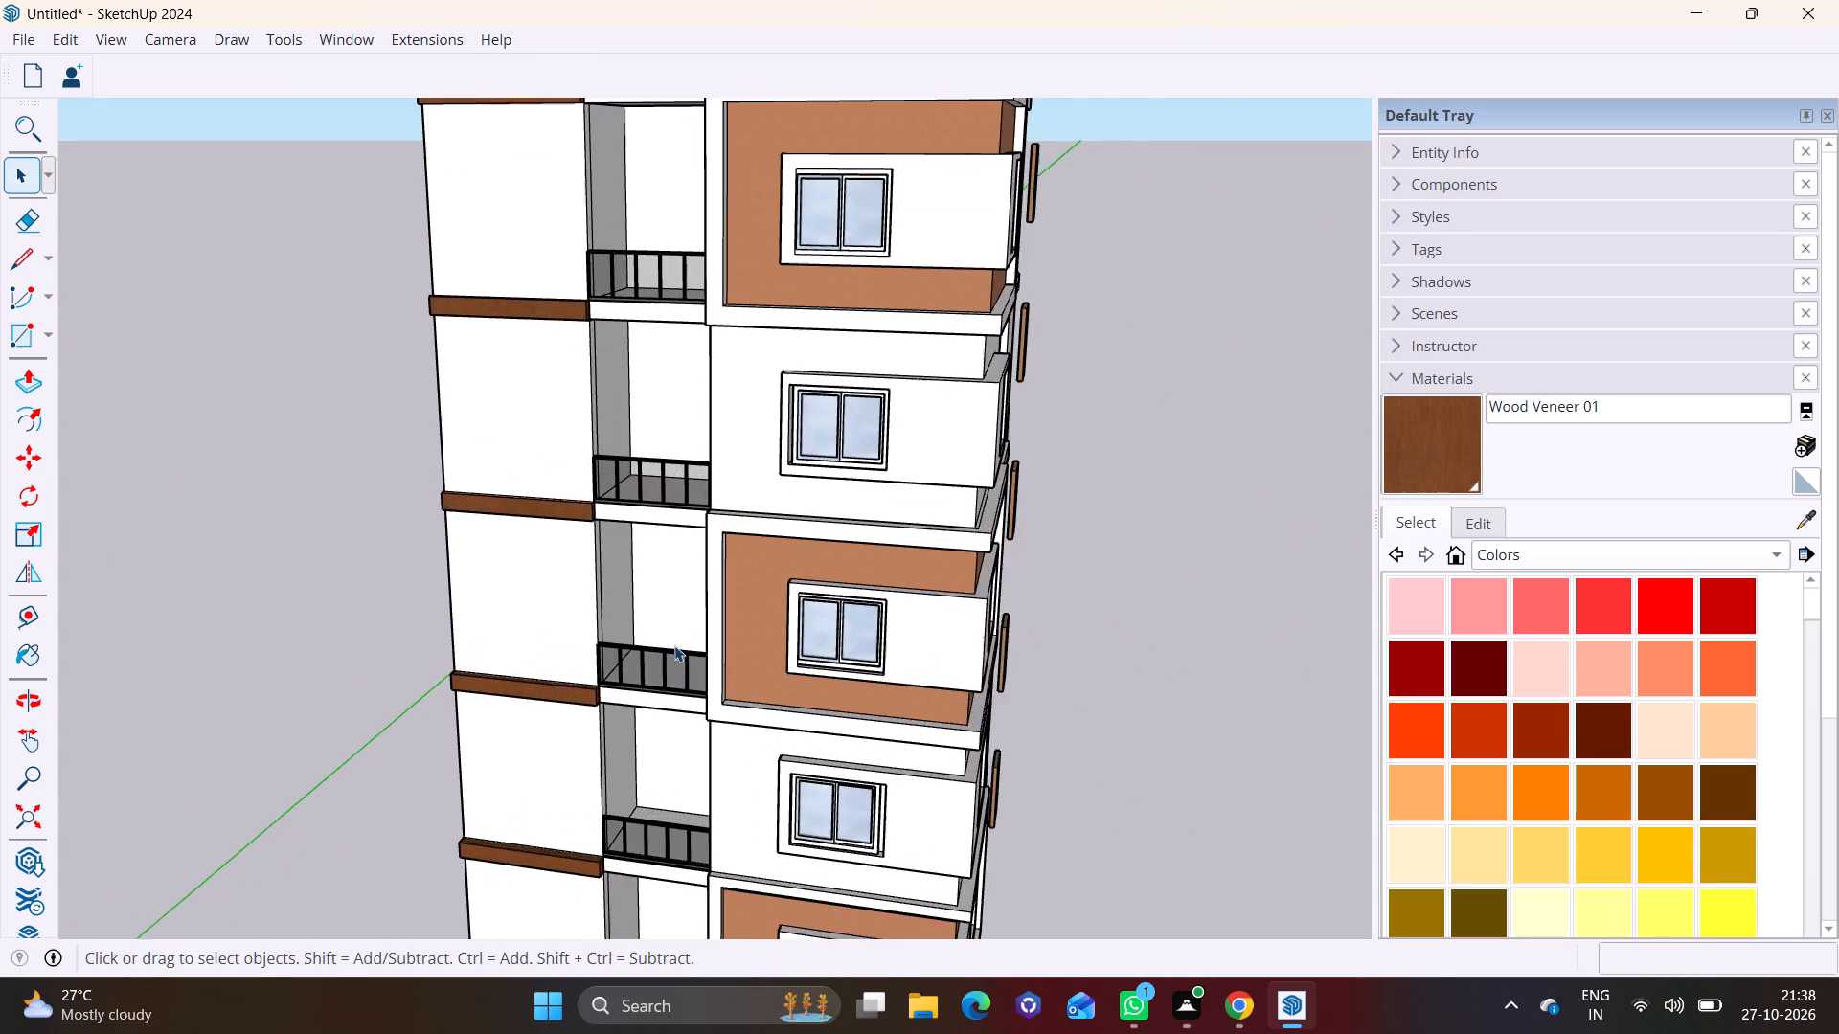
pyautogui.scroll(3, 674, 645)
pyautogui.moveTo(692, 659); pyautogui.dragTo(688, 560, button='middle')
pyautogui.scroll(1, 710, 619)
pyautogui.moveTo(715, 598); pyautogui.dragTo(721, 485, button='middle')
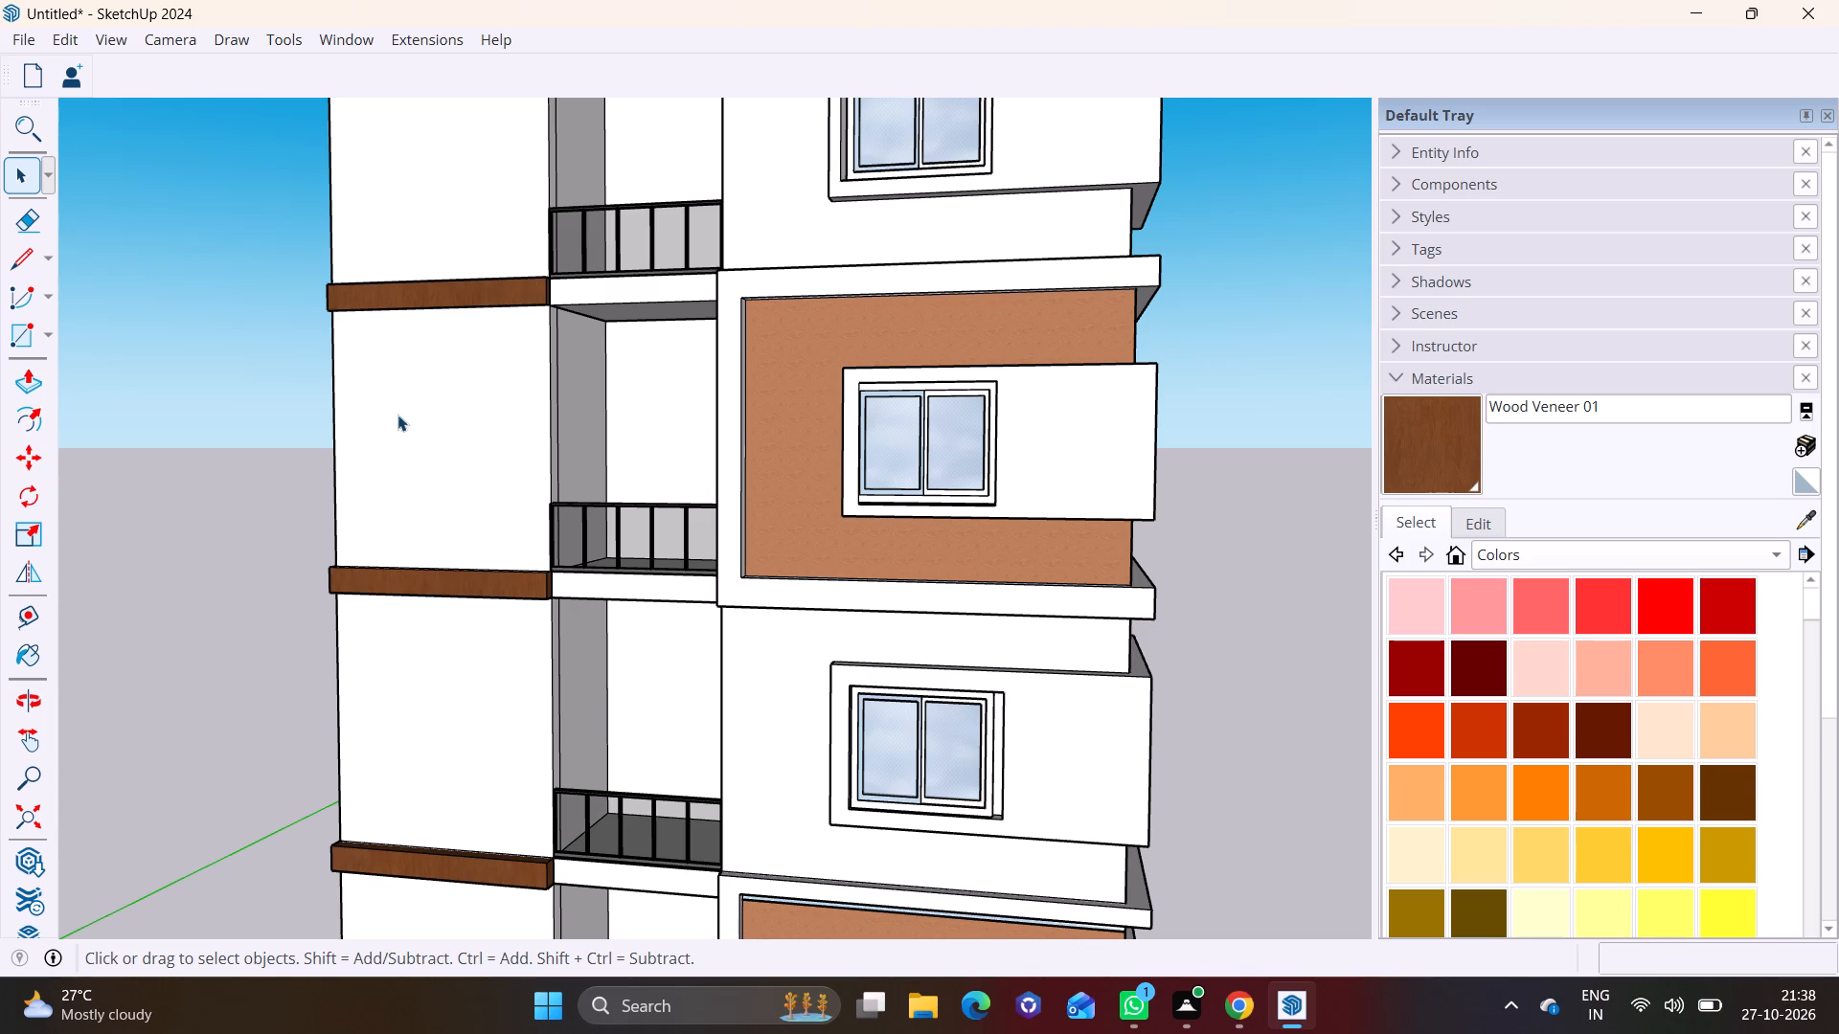
pyautogui.scroll(-2, 173, 106)
pyautogui.keyDown('shift'); pyautogui.moveTo(173, 176); pyautogui.dragTo(355, 106, button='middle'); pyautogui.keyUp('shift')
pyautogui.scroll(-4, 741, 483)
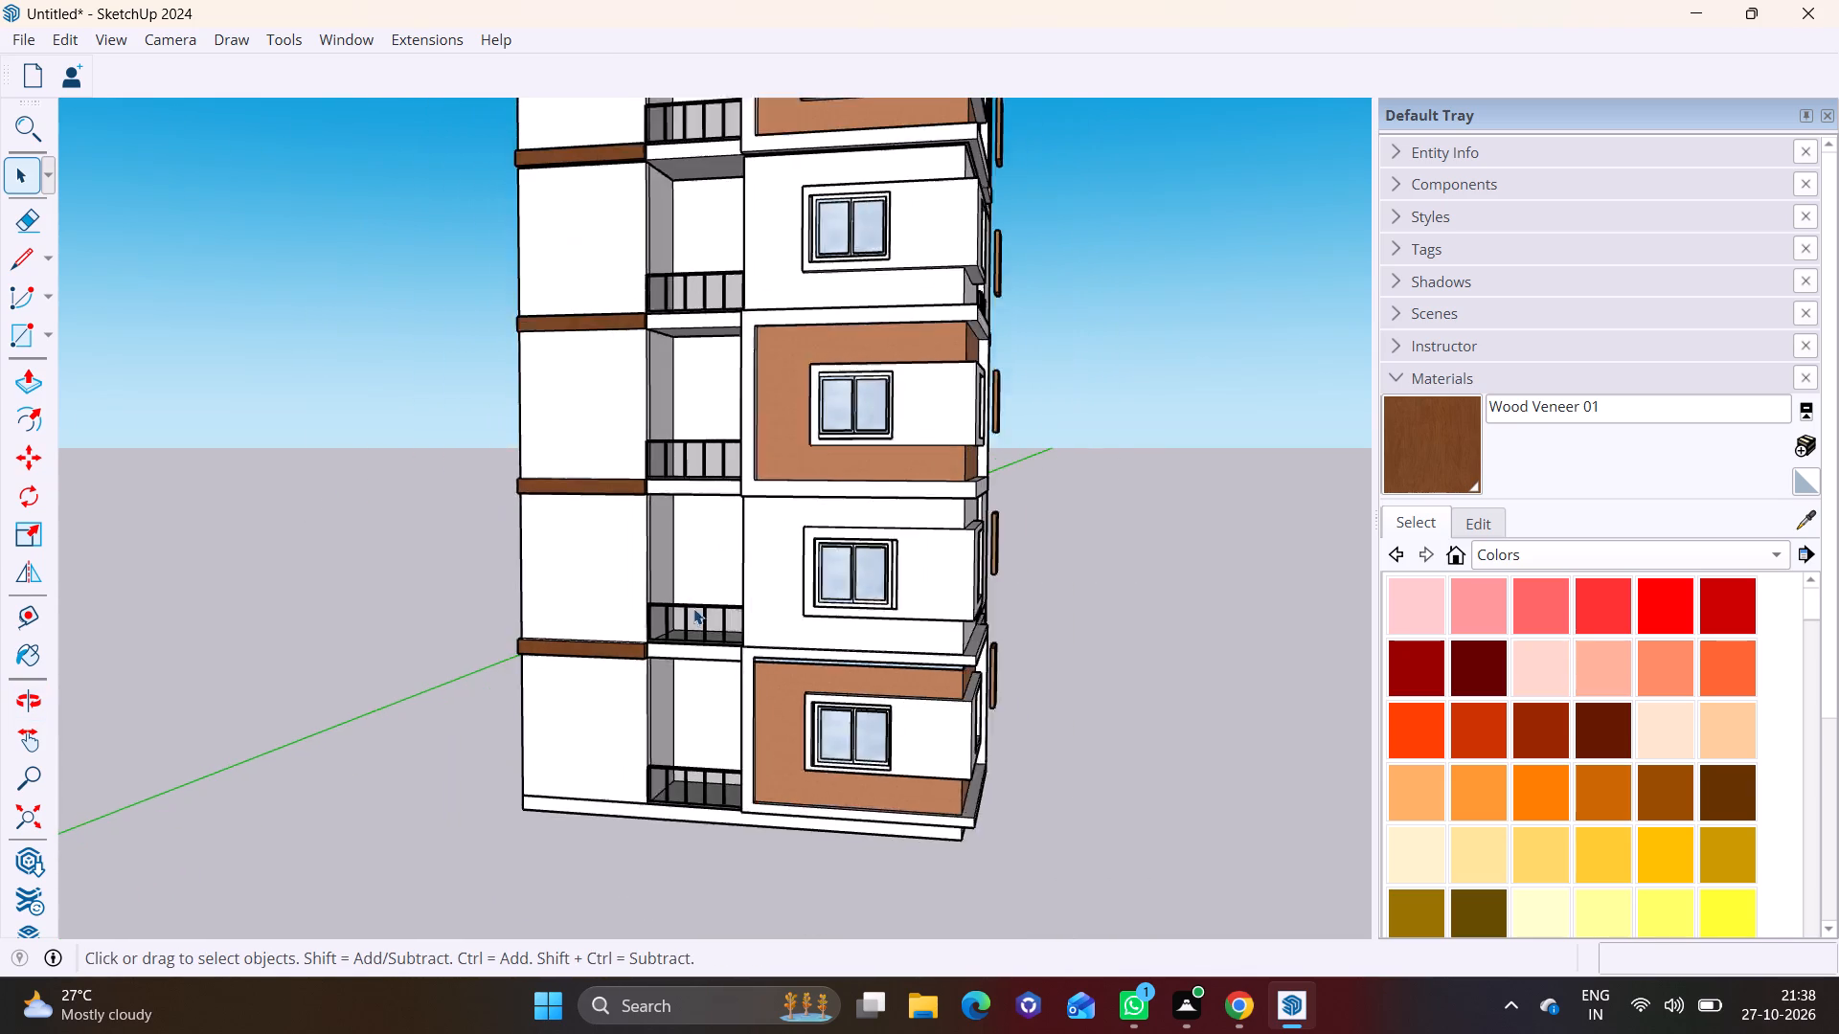
pyautogui.scroll(-1, 693, 608)
pyautogui.keyDown('shift'); pyautogui.moveTo(731, 700); pyautogui.dragTo(631, 473, button='middle'); pyautogui.keyUp('shift')
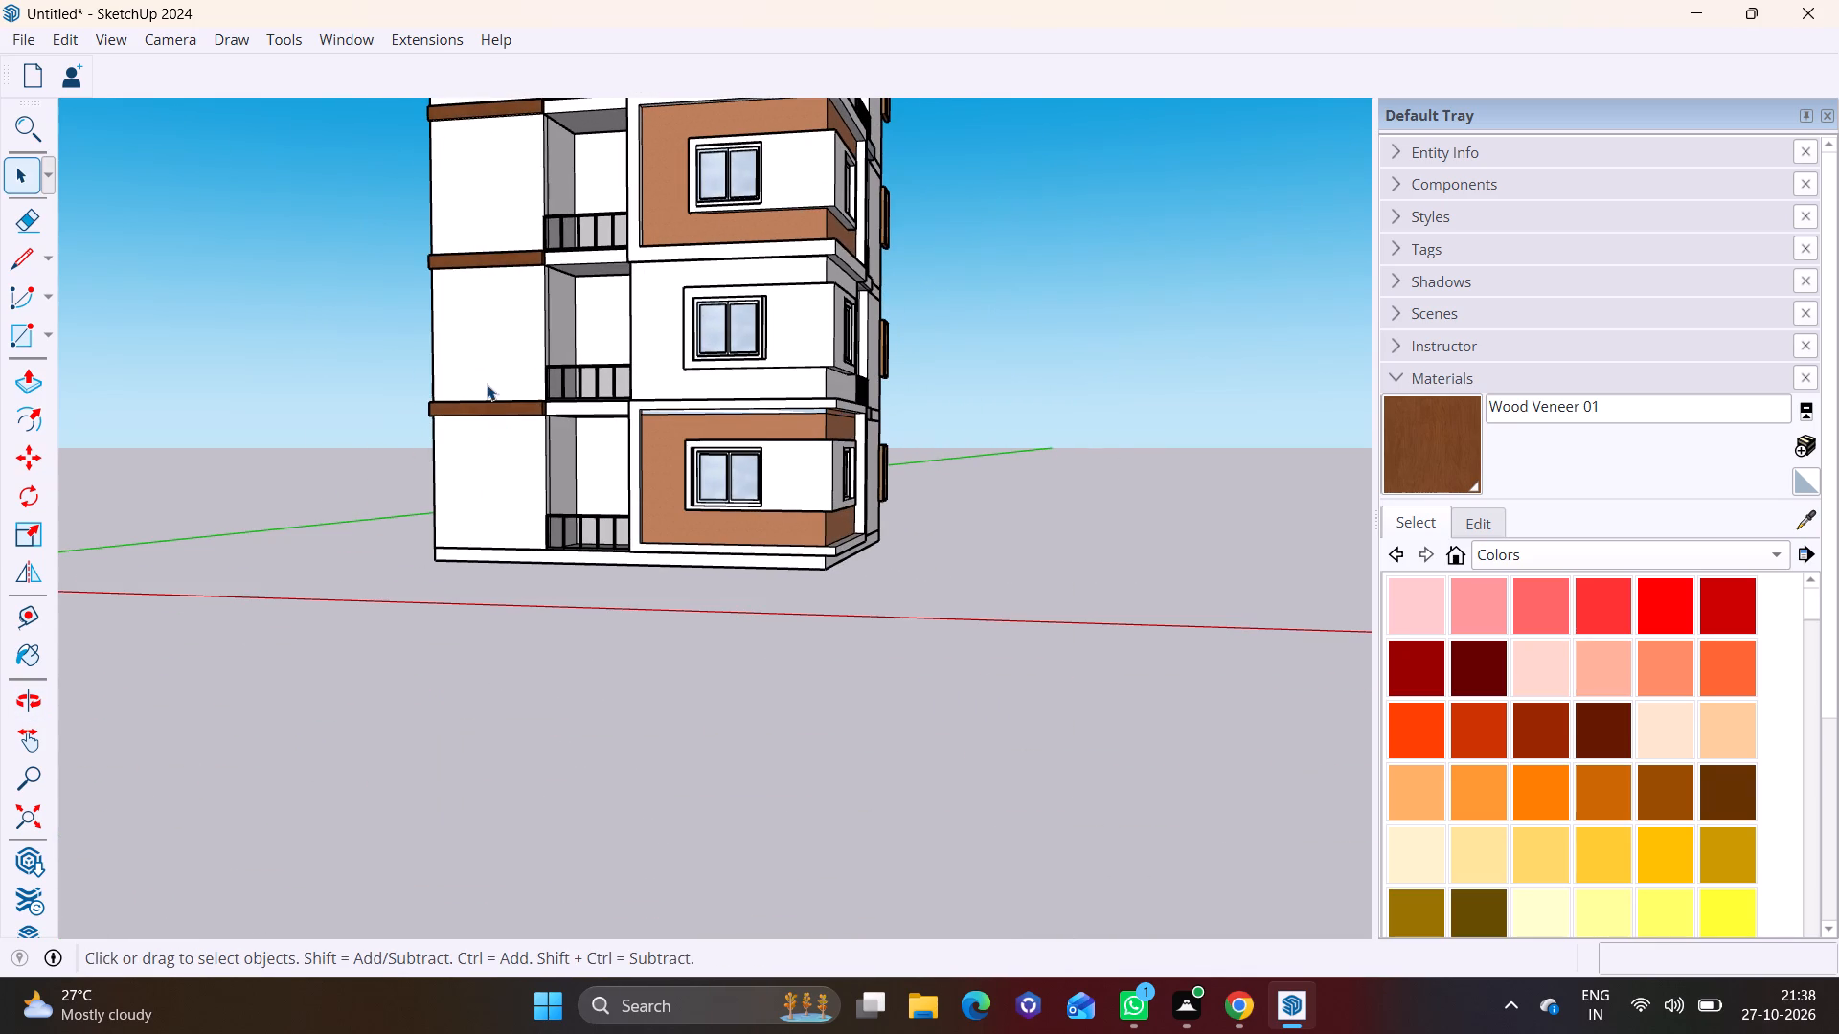
pyautogui.keyDown('shift'); pyautogui.moveTo(503, 357); pyautogui.dragTo(567, 734, button='middle'); pyautogui.keyUp('shift')
pyautogui.keyDown('shift'); pyautogui.moveTo(581, 723); pyautogui.dragTo(555, 479, button='middle'); pyautogui.keyUp('shift')
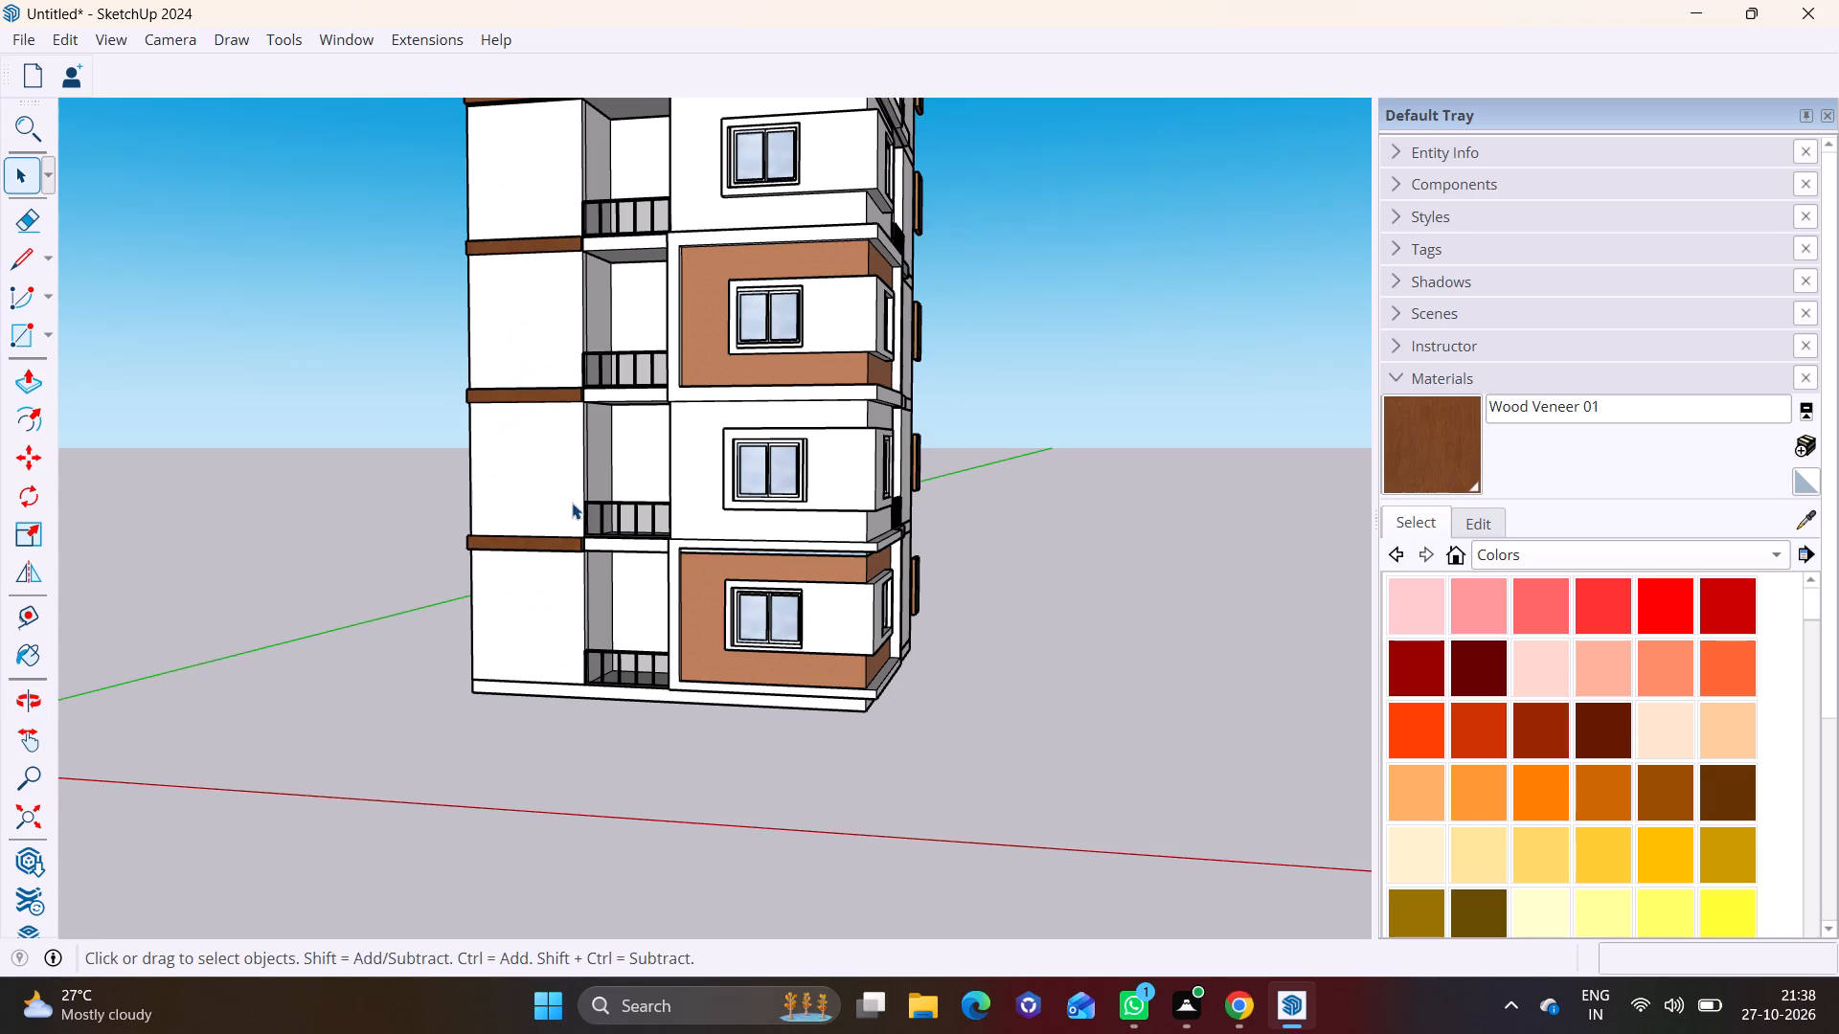
pyautogui.keyDown('shift'); pyautogui.moveTo(751, 438); pyautogui.dragTo(734, 633, button='middle'); pyautogui.keyUp('shift')
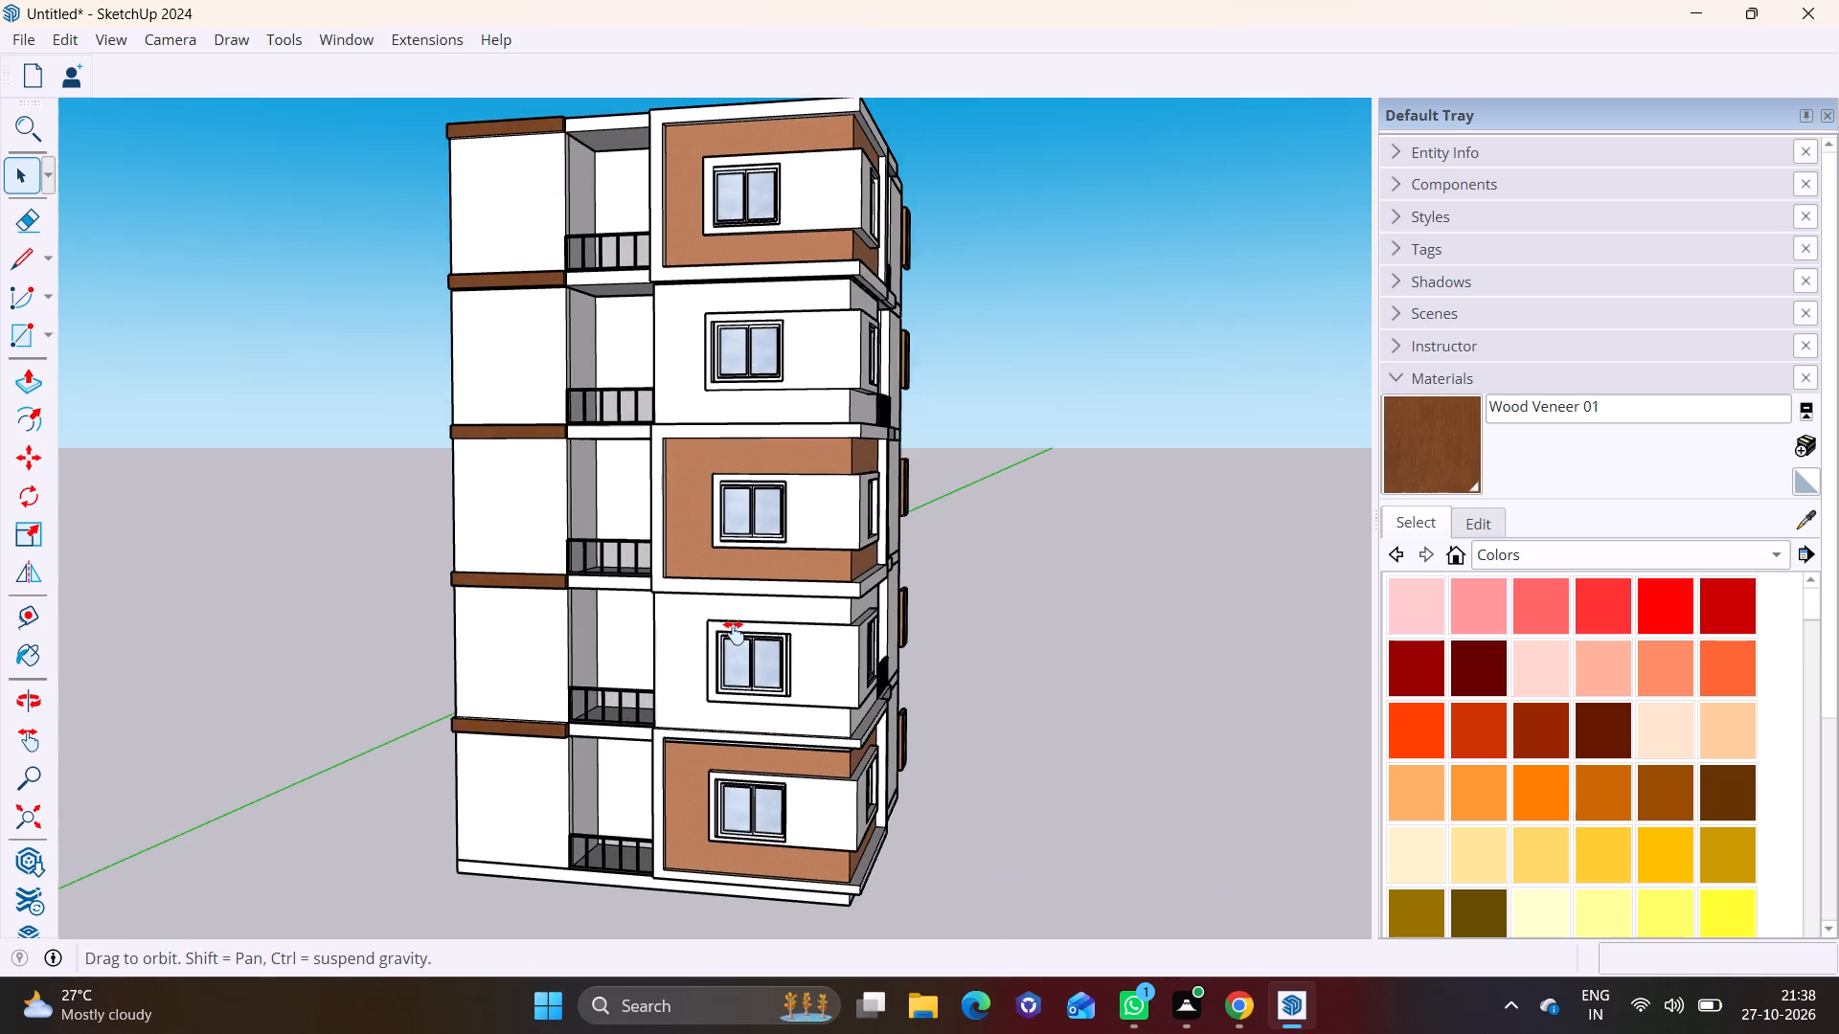
pyautogui.keyDown('shift'); pyautogui.moveTo(734, 633); pyautogui.dragTo(733, 633, button='middle'); pyautogui.keyUp('shift')
# Open 3D Warehouse and search for PLANTS.
pyautogui.click(331, 29)
pyautogui.click(434, 225)
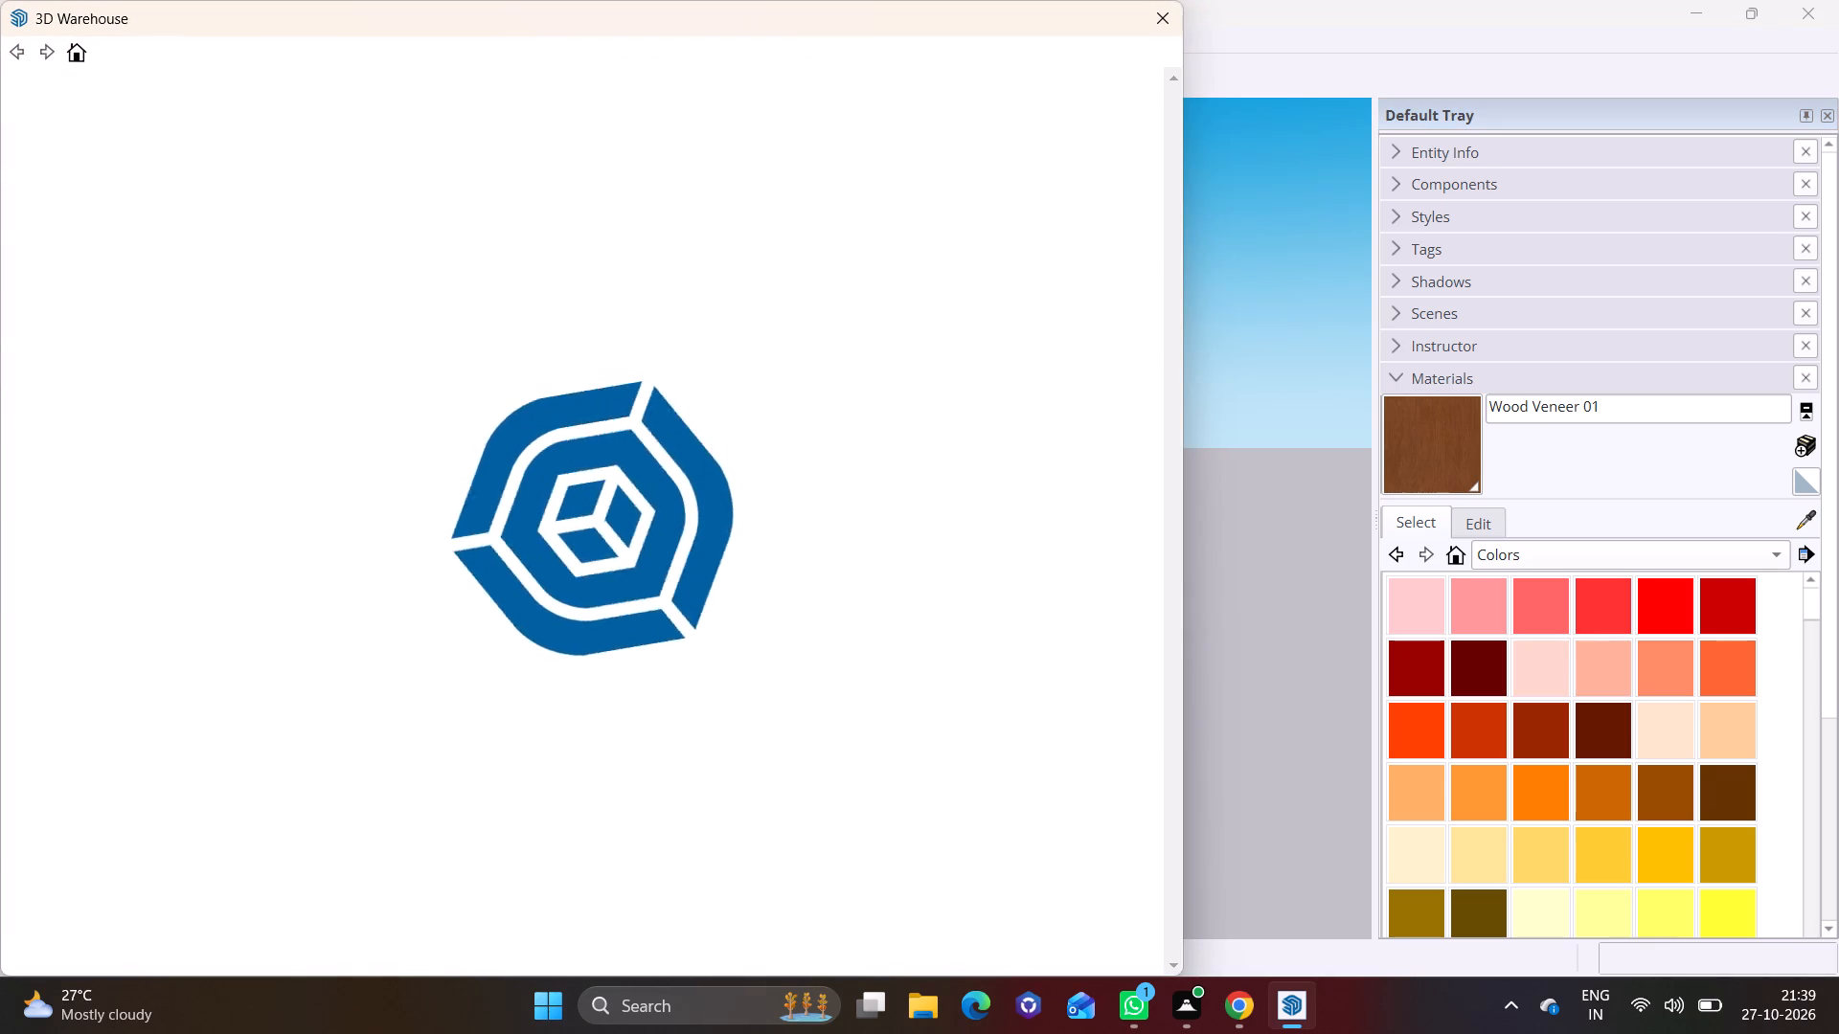
pyautogui.moveTo(509, 110); pyautogui.dragTo(504, 124)
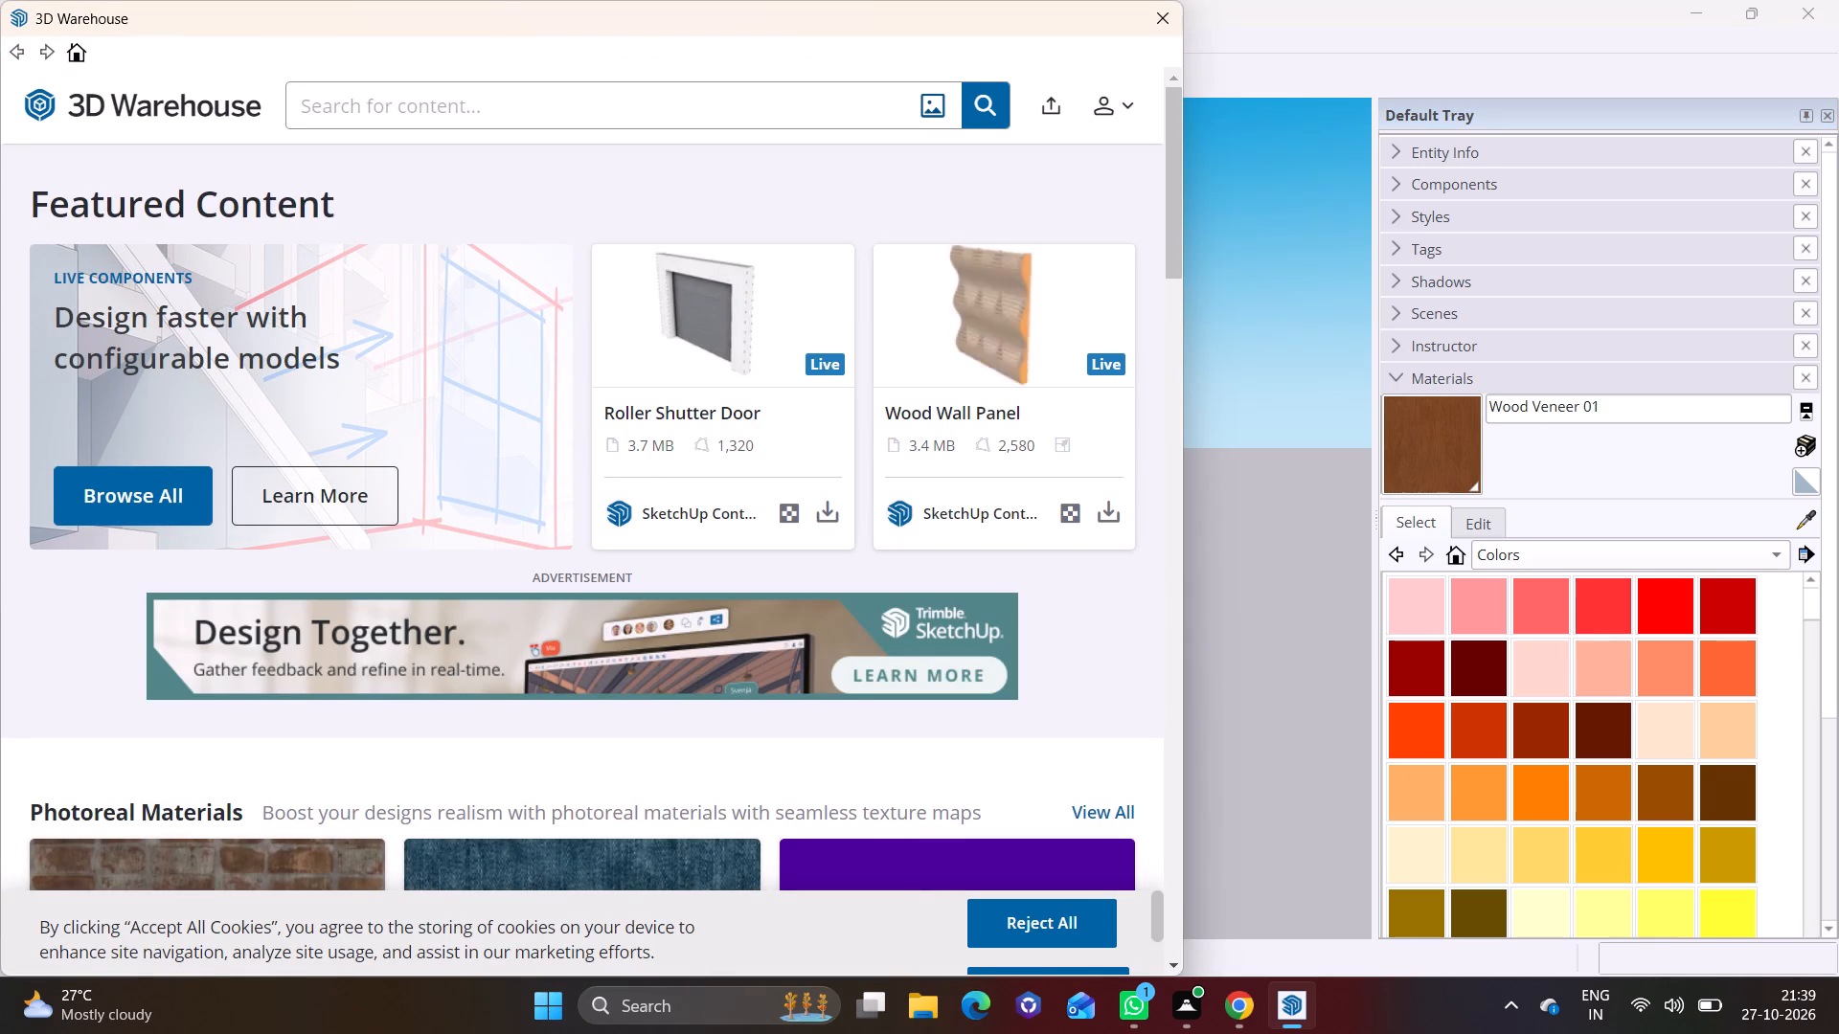
pyautogui.write('PL')
pyautogui.write('ANTS')
pyautogui.press('Return')
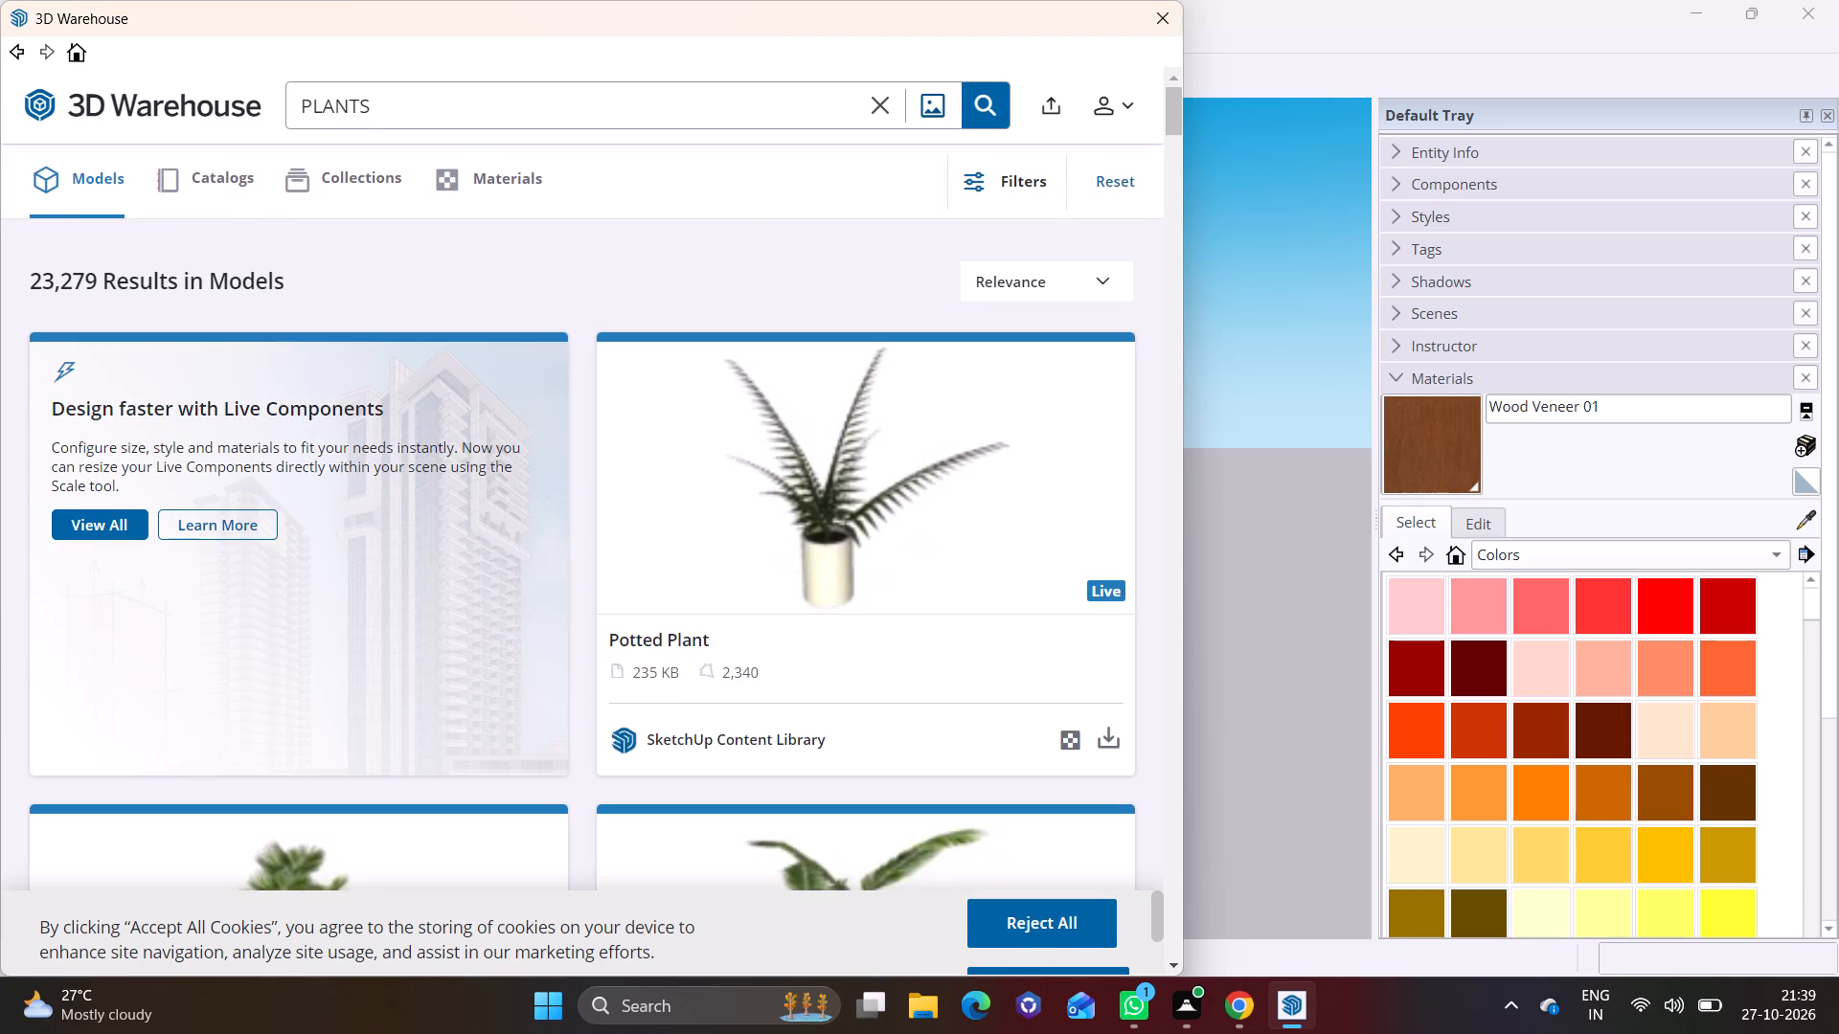
# Download the Round Planter with Plant by SketchUp Content Library directly into the model.
pyautogui.doubleClick(1163, 959)
pyautogui.click(1174, 967)
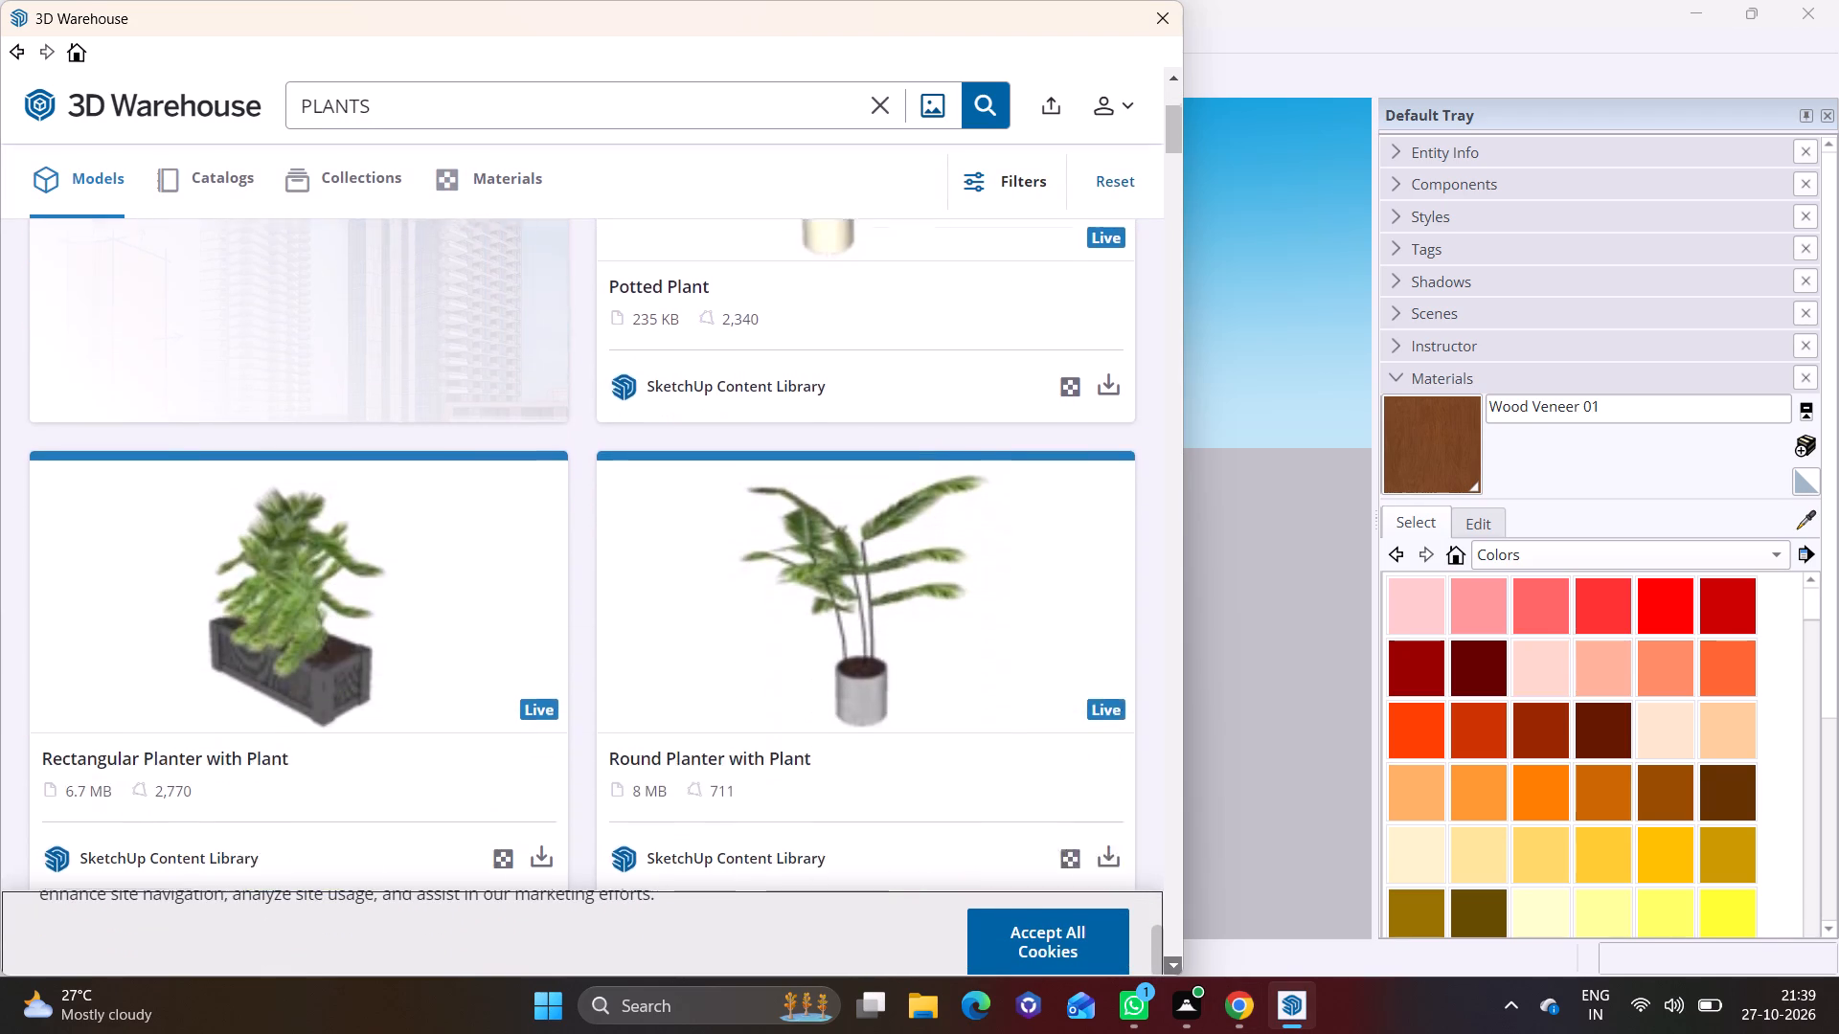
pyautogui.click(1175, 966)
pyautogui.click(1175, 966)
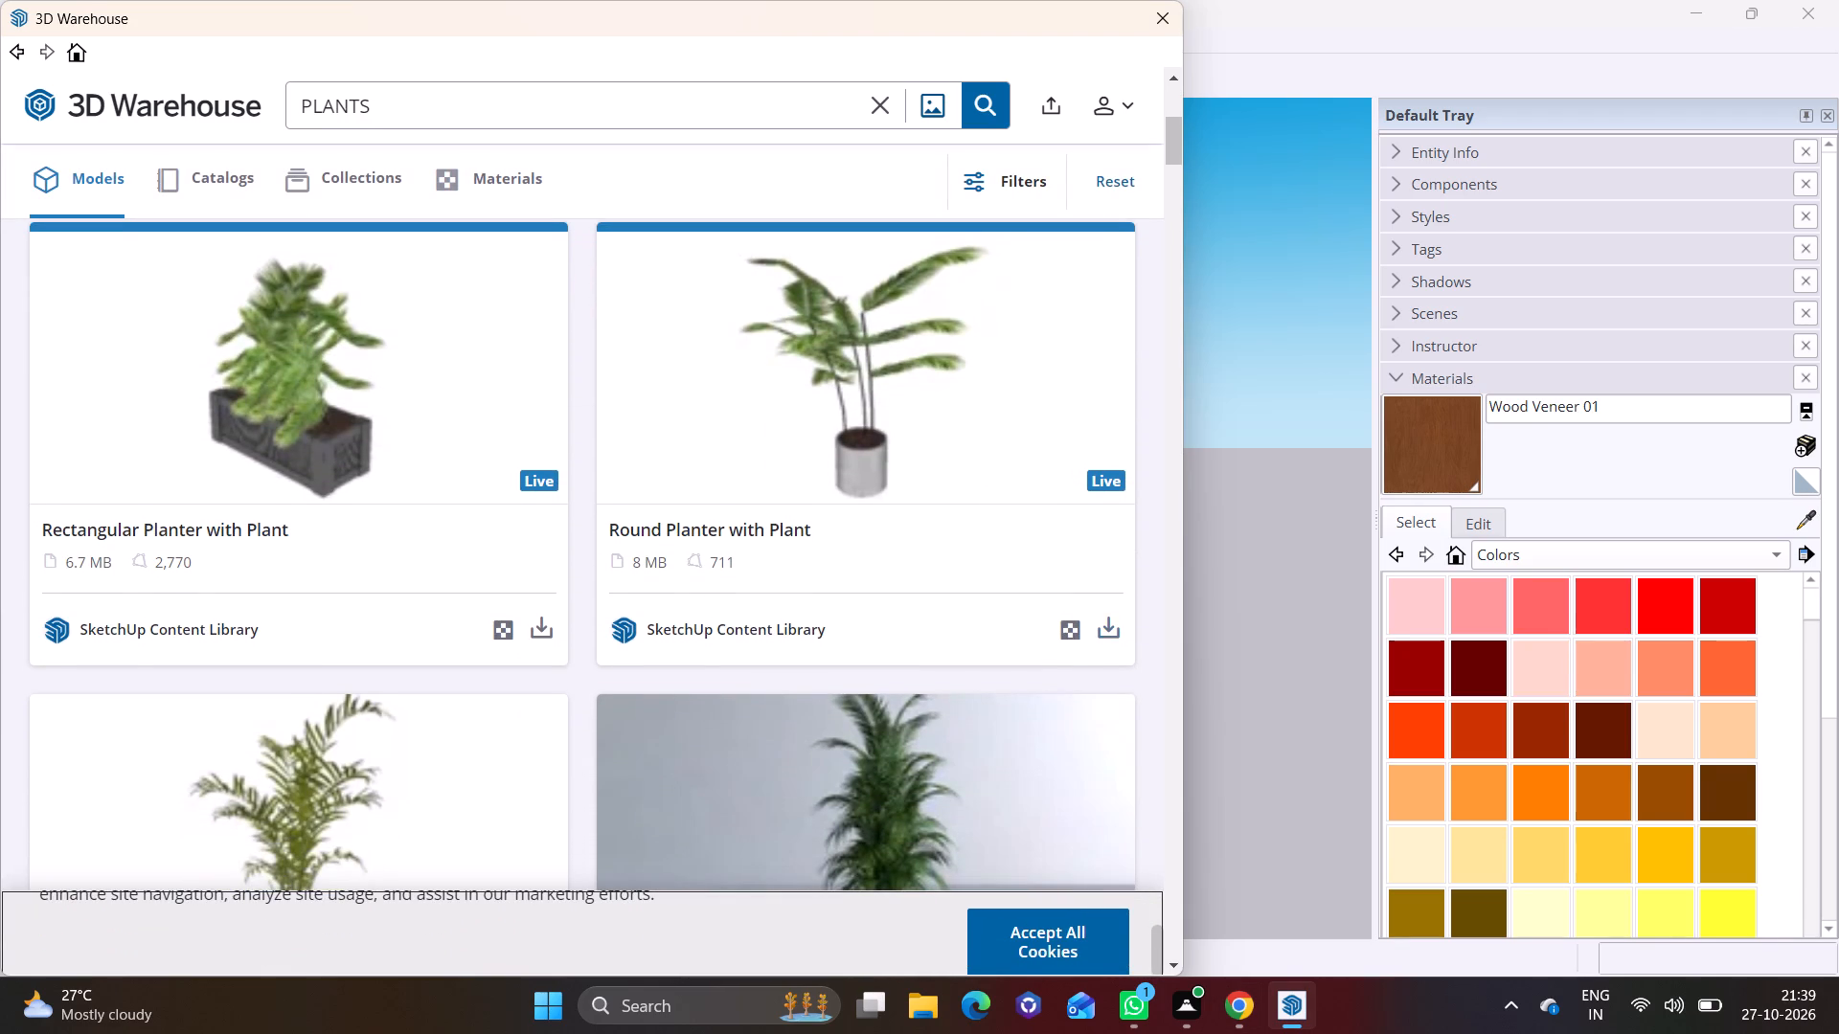
pyautogui.click(1105, 629)
pyautogui.click(542, 517)
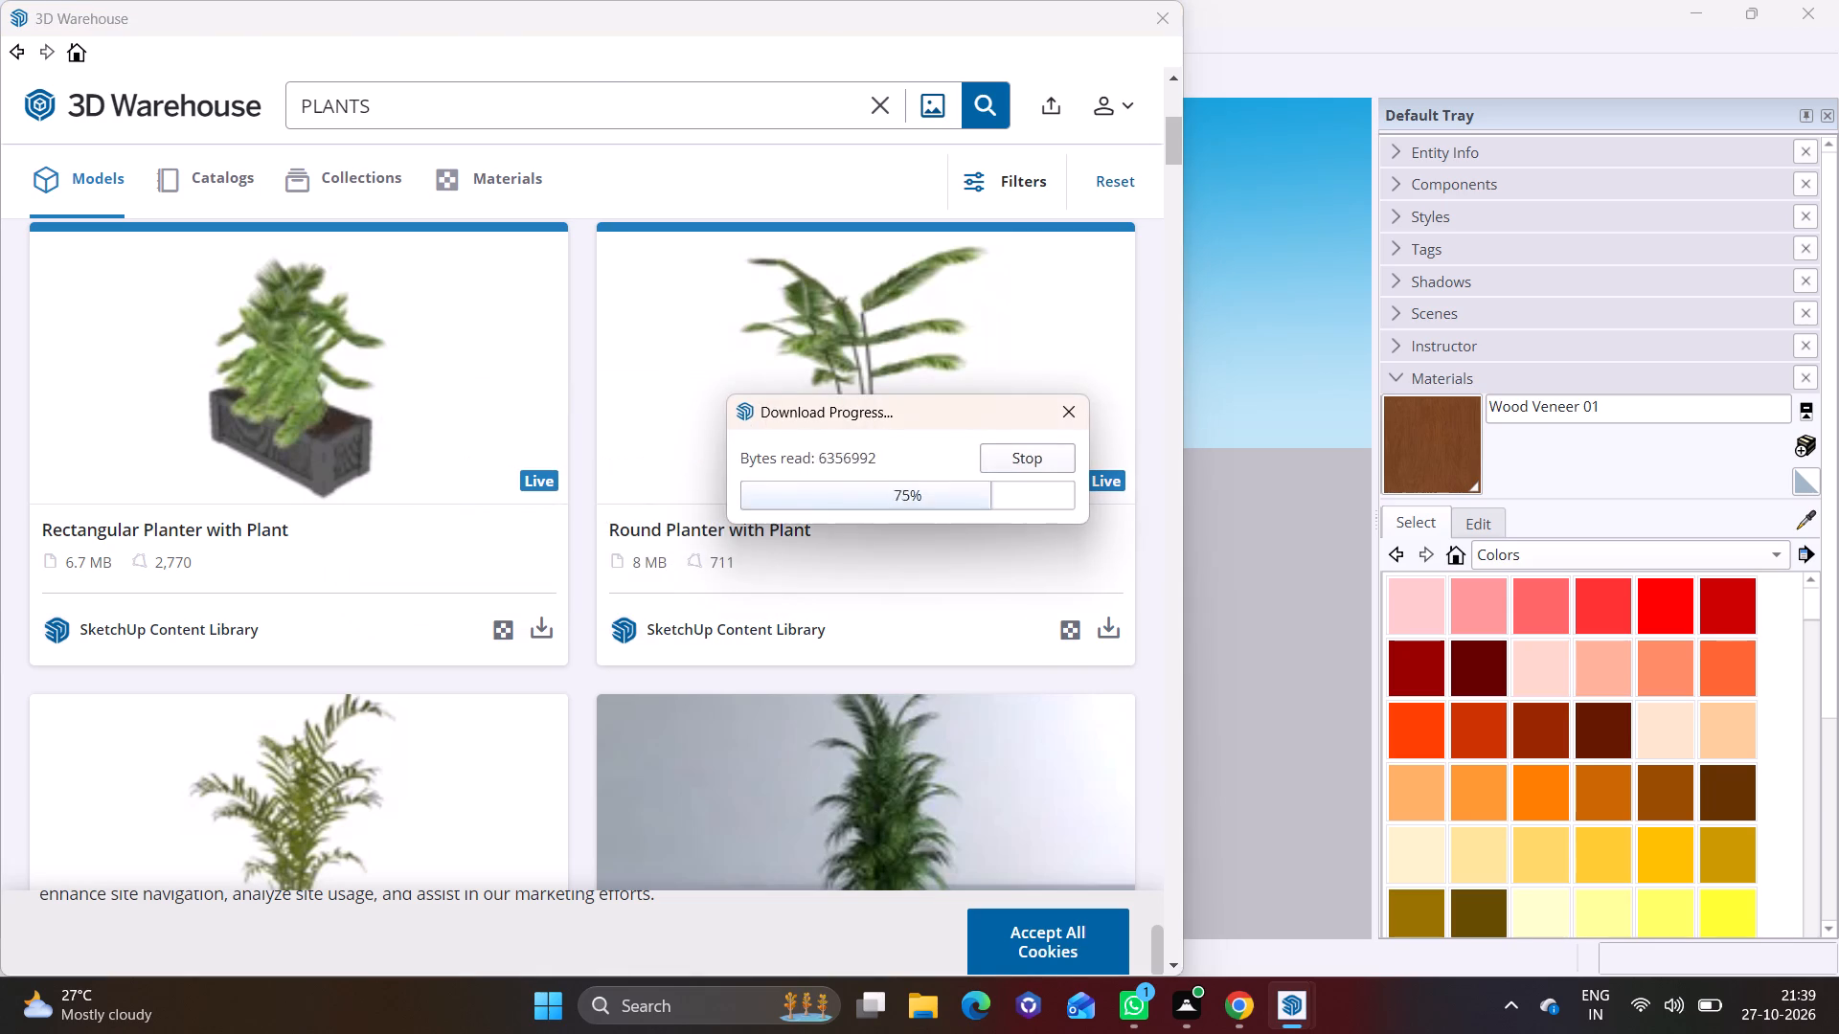
pyautogui.click(1131, 551)
# Place the round planter on the second-storey balcony floor, behind the railing on the facade with the wood bands.
pyautogui.scroll(5, 672, 688)
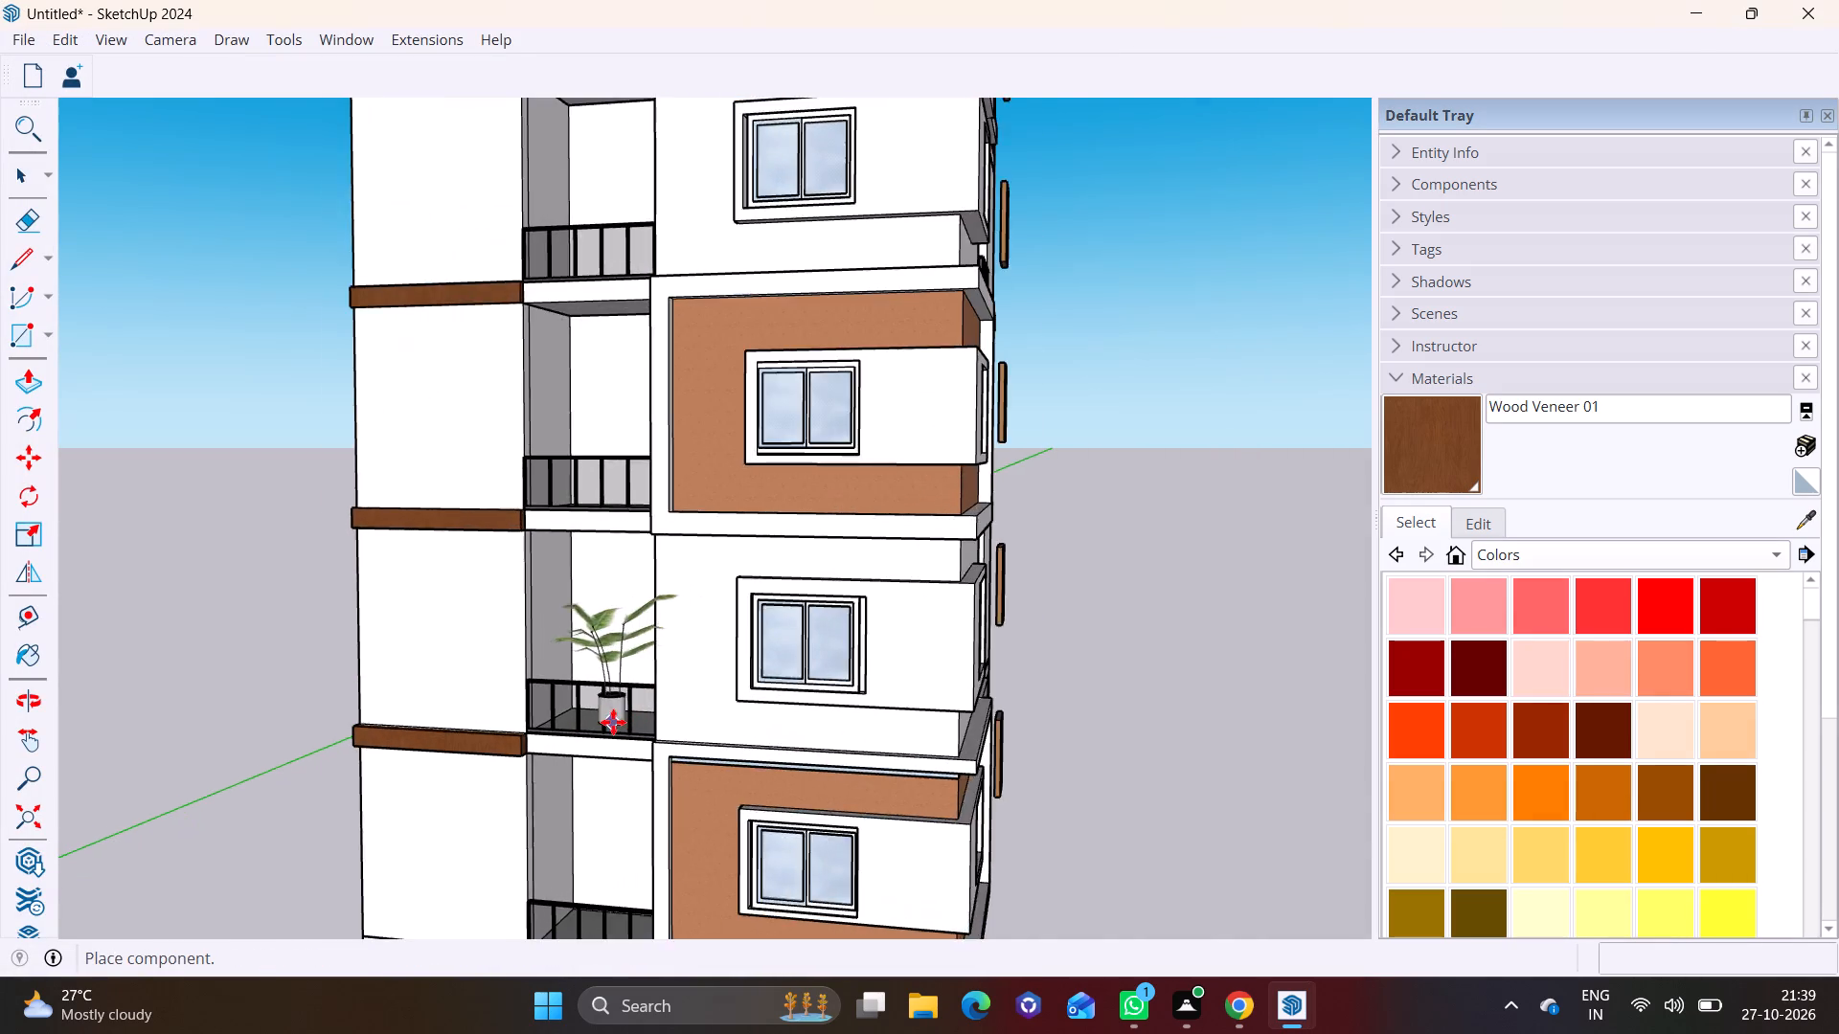
pyautogui.scroll(10, 613, 722)
pyautogui.moveTo(612, 696); pyautogui.dragTo(554, 928, button='middle')
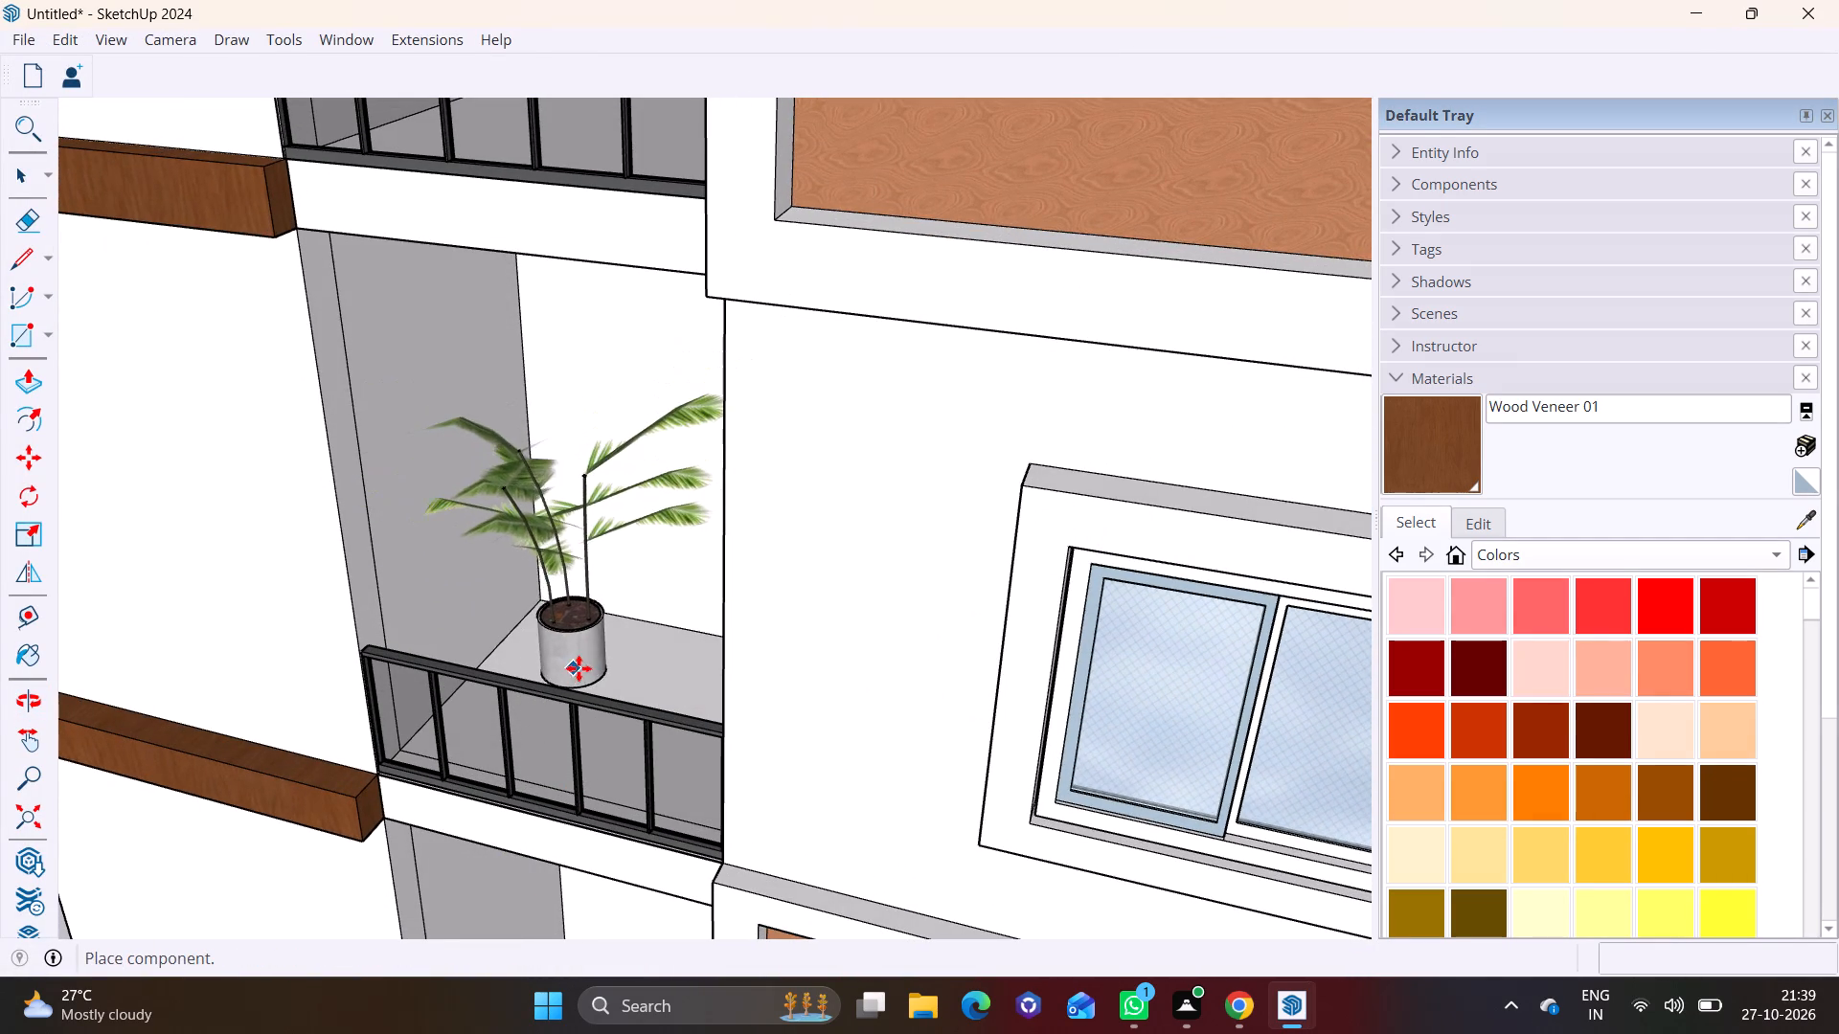
pyautogui.click(579, 668)
# Move the planter 3' 1/16" along the green axis towards the balcony railing.
pyautogui.moveTo(624, 702); pyautogui.dragTo(786, 448, button='middle')
pyautogui.moveTo(675, 595); pyautogui.dragTo(693, 543, button='middle')
pyautogui.scroll(-2, 653, 612)
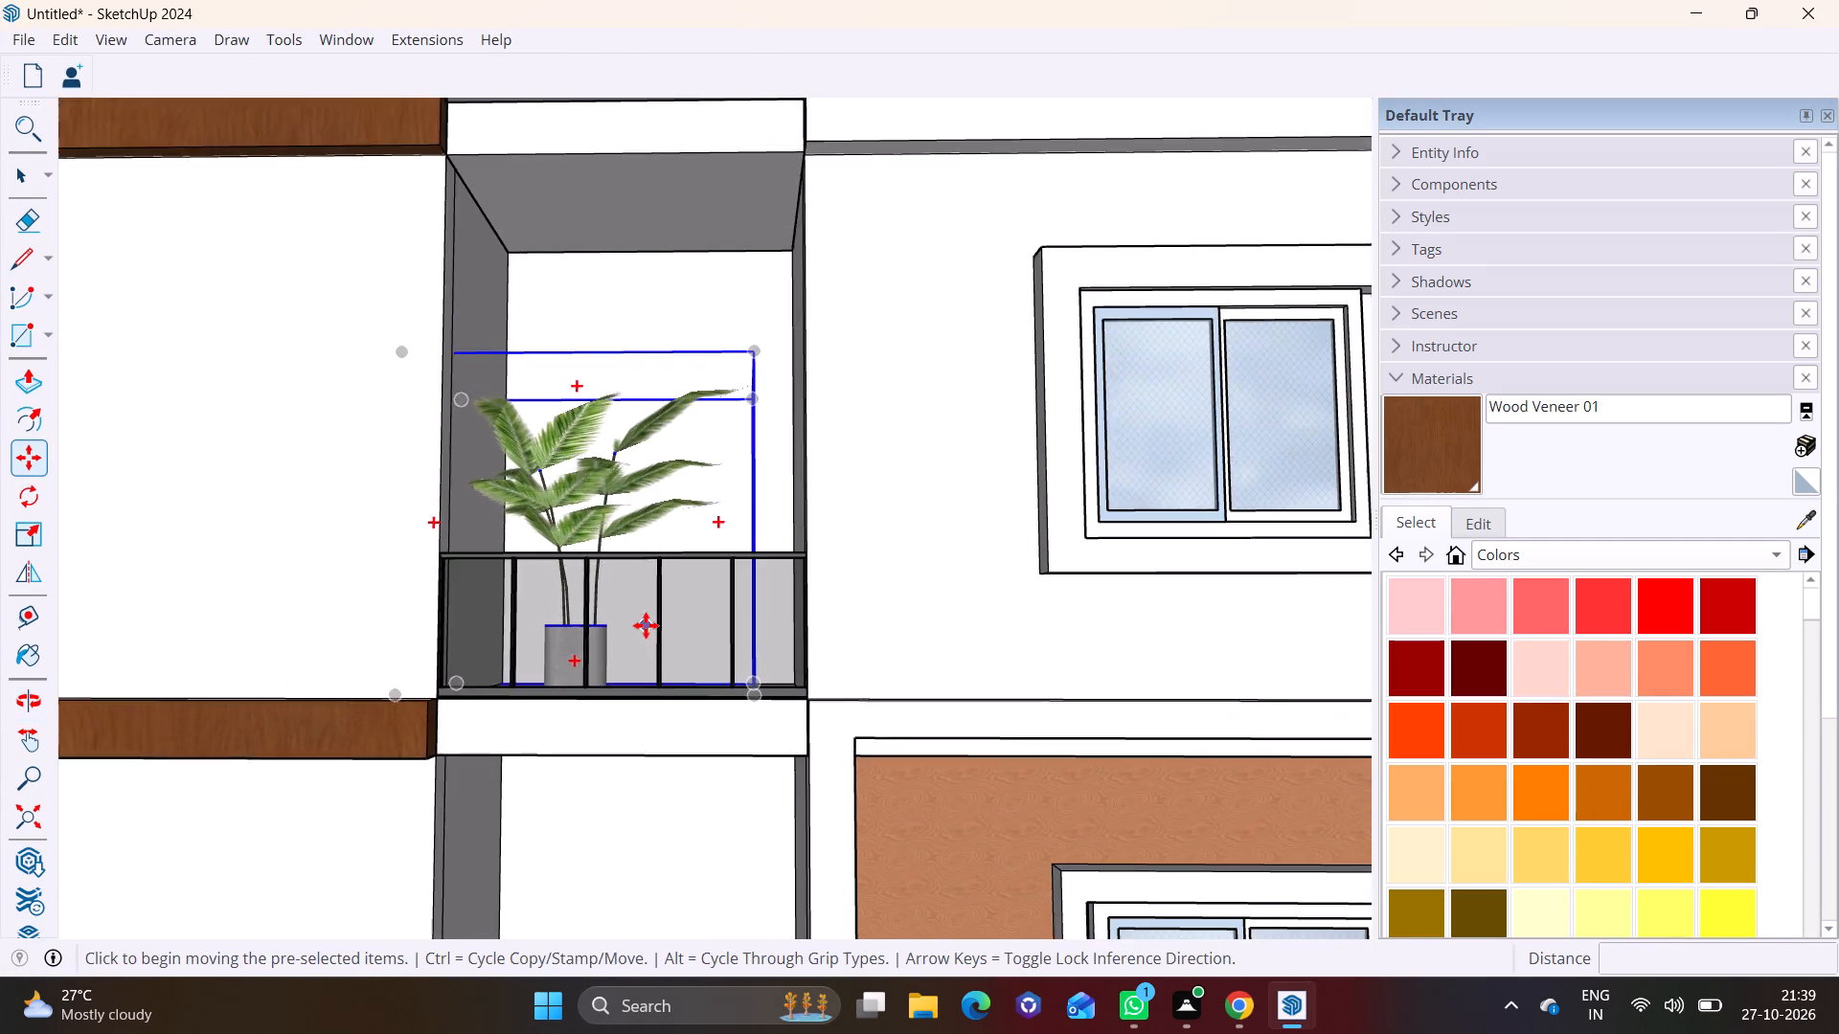
pyautogui.scroll(-3, 646, 625)
pyautogui.moveTo(670, 583); pyautogui.dragTo(652, 637, button='middle')
pyautogui.moveTo(655, 683); pyautogui.dragTo(545, 777, button='middle')
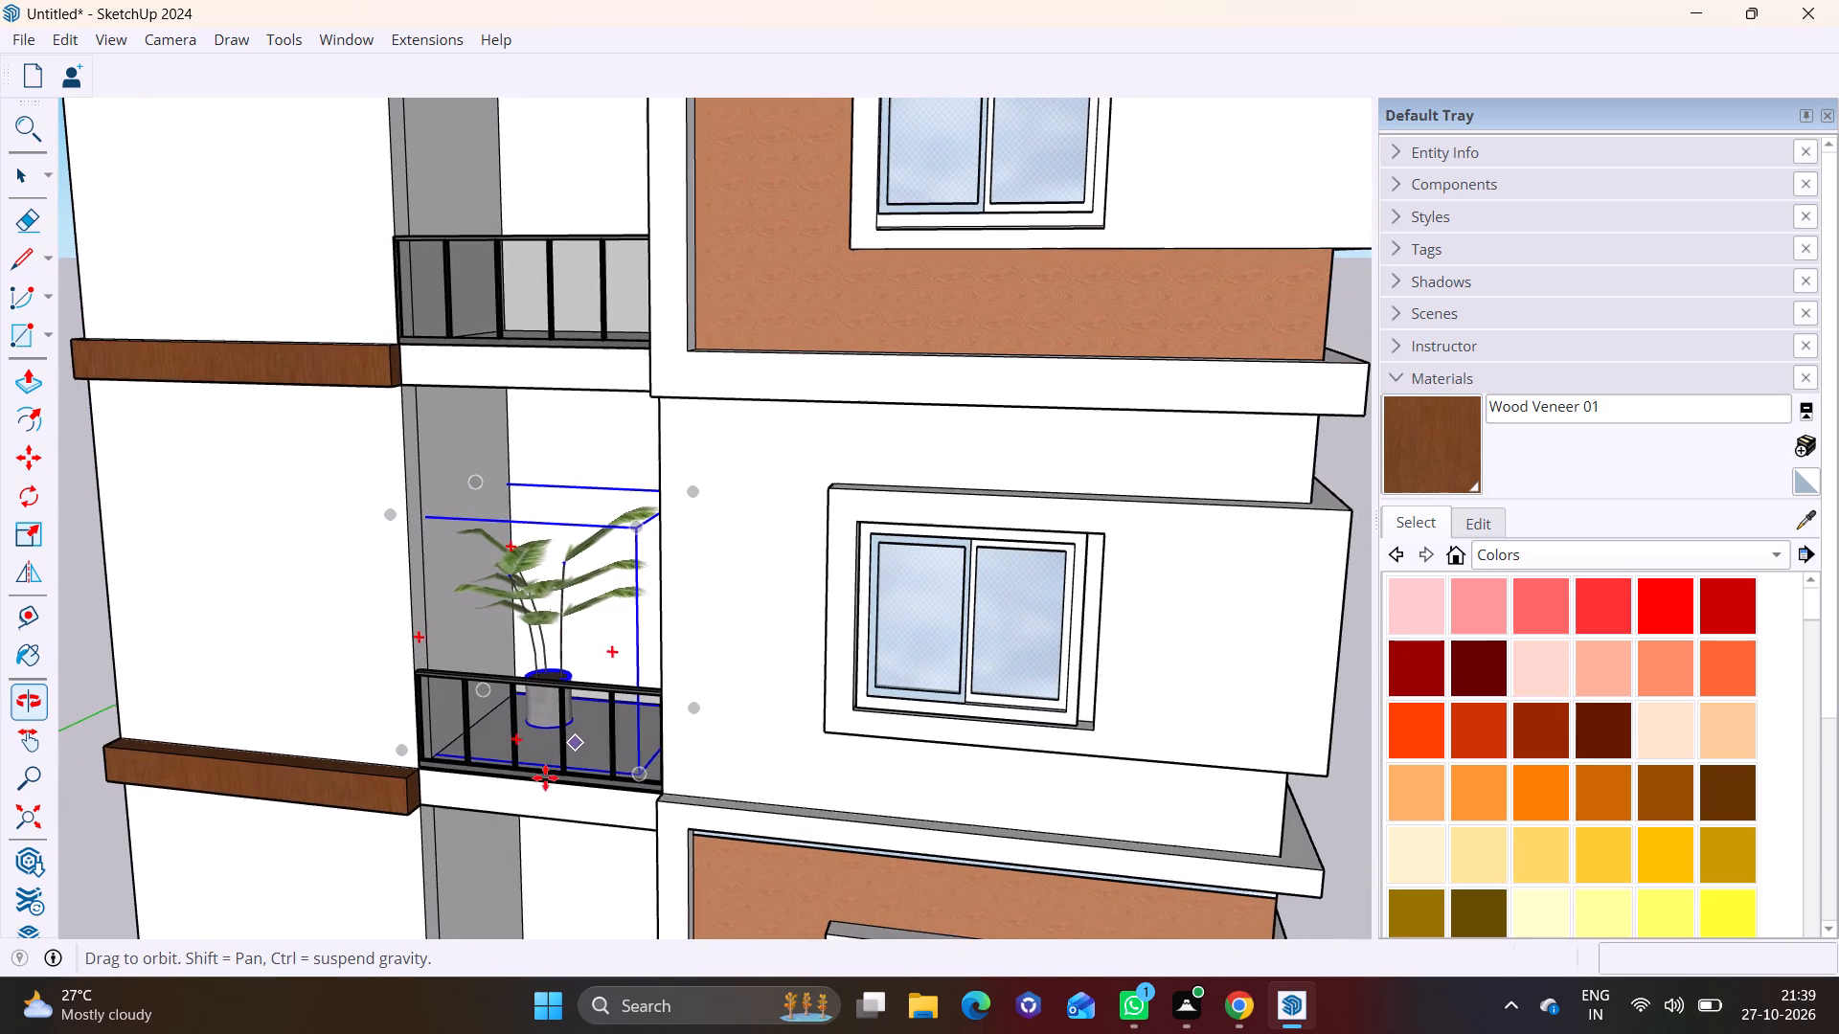
pyautogui.moveTo(545, 777); pyautogui.dragTo(546, 777, button='middle')
pyautogui.press('m')
pyautogui.click(599, 637)
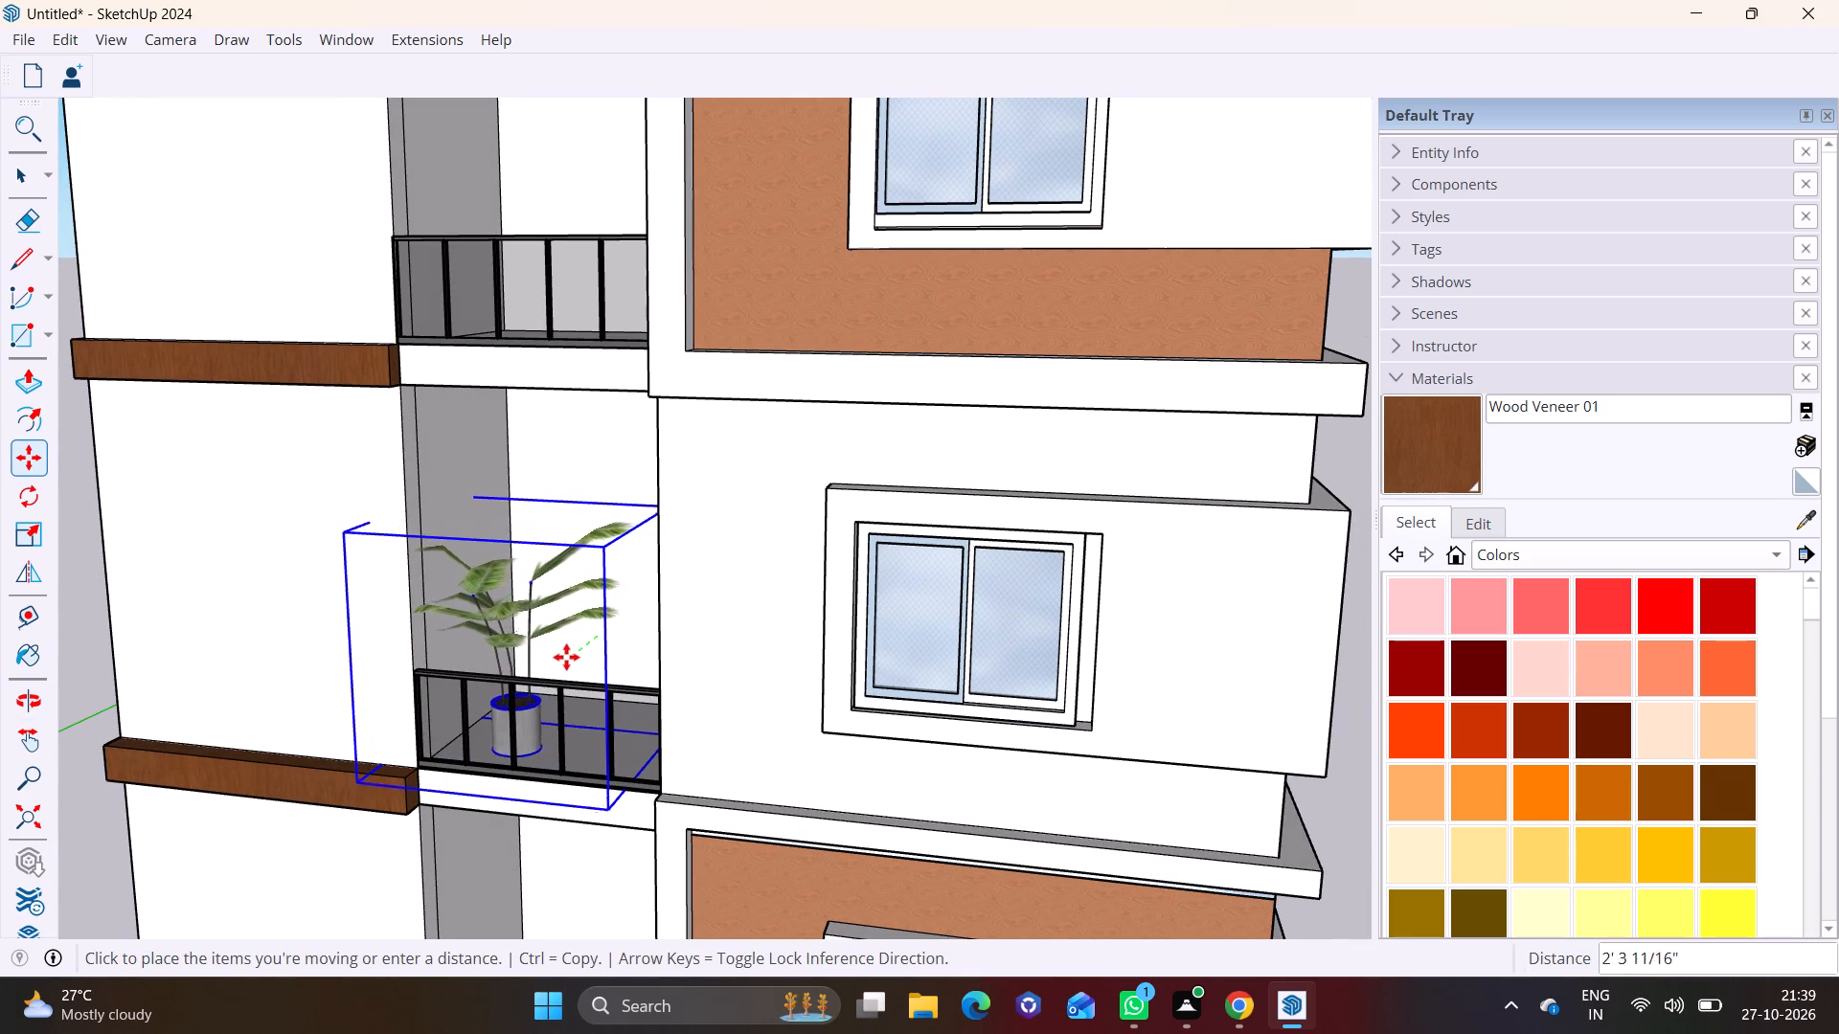
pyautogui.click(555, 655)
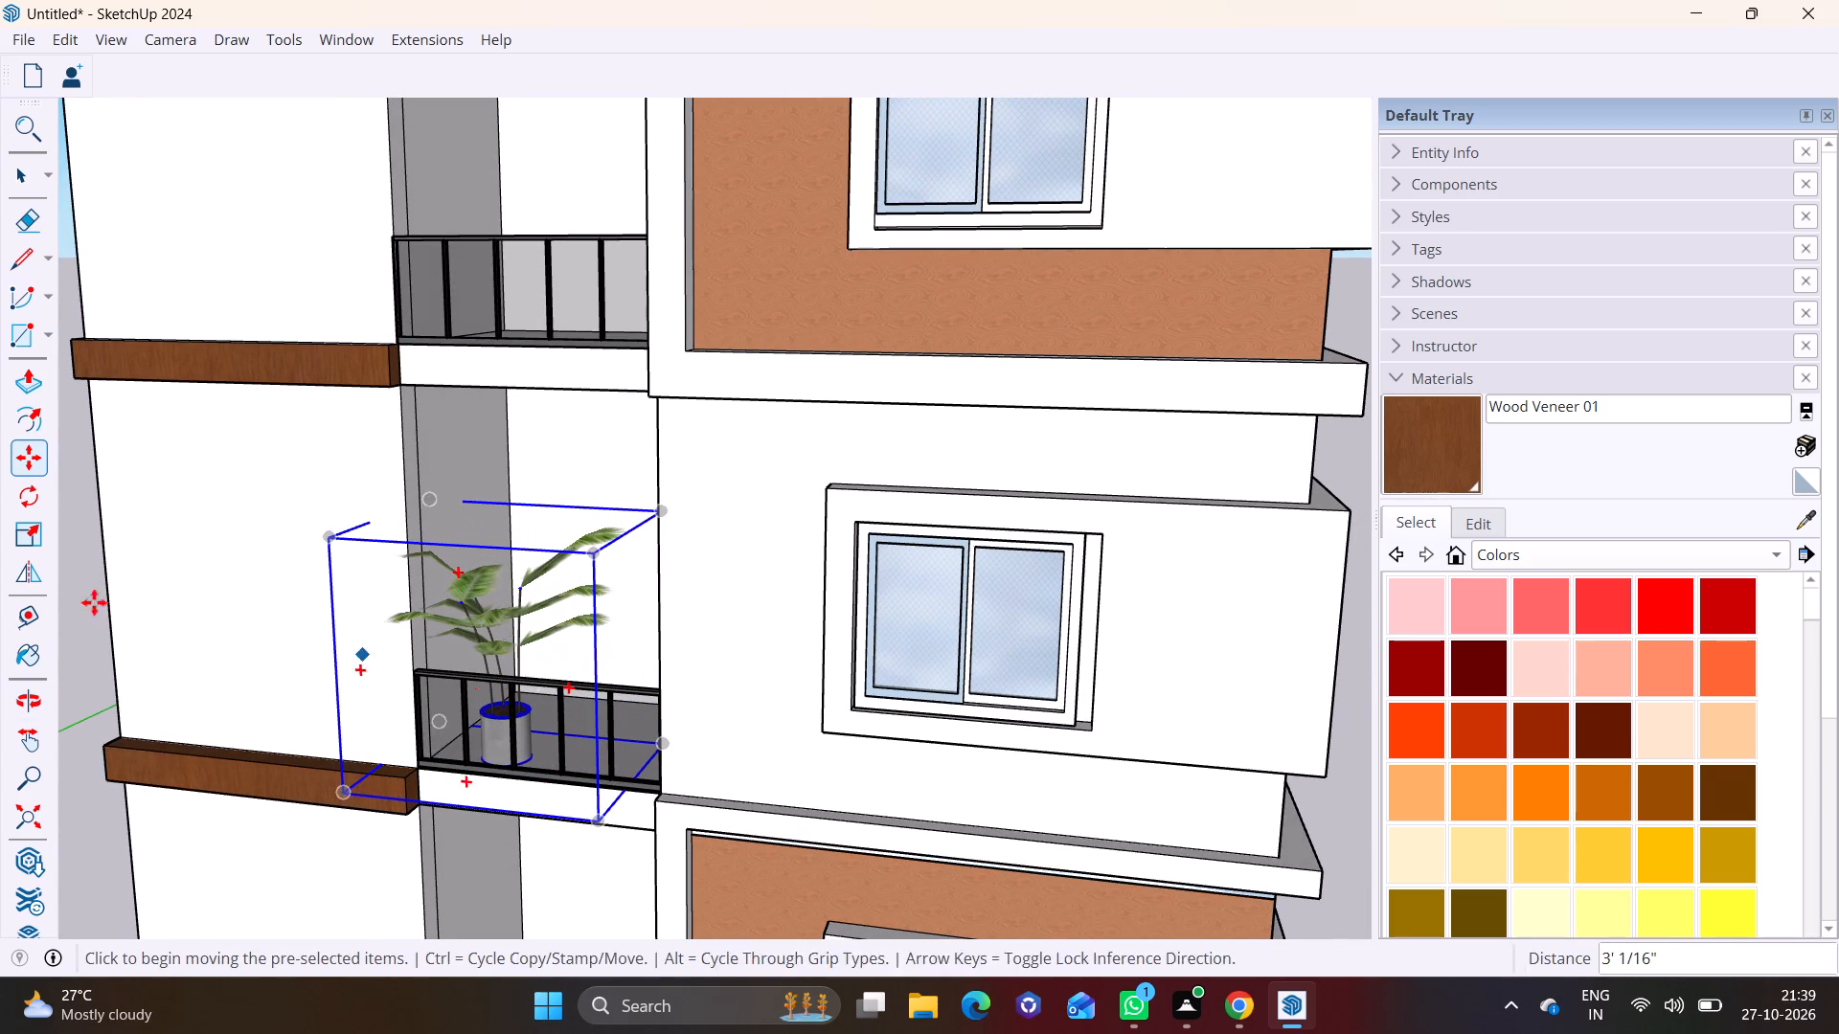
# Copy the second-storey round planter straight down about 10' 10" onto the ground-storey balcony, behind its railing.
pyautogui.scroll(-2, 0, 584)
pyautogui.press('space')
pyautogui.click(778, 702)
pyautogui.scroll(-2, 497, 844)
pyautogui.keyDown('shift'); pyautogui.moveTo(658, 696); pyautogui.dragTo(684, 372, button='middle'); pyautogui.keyUp('shift')
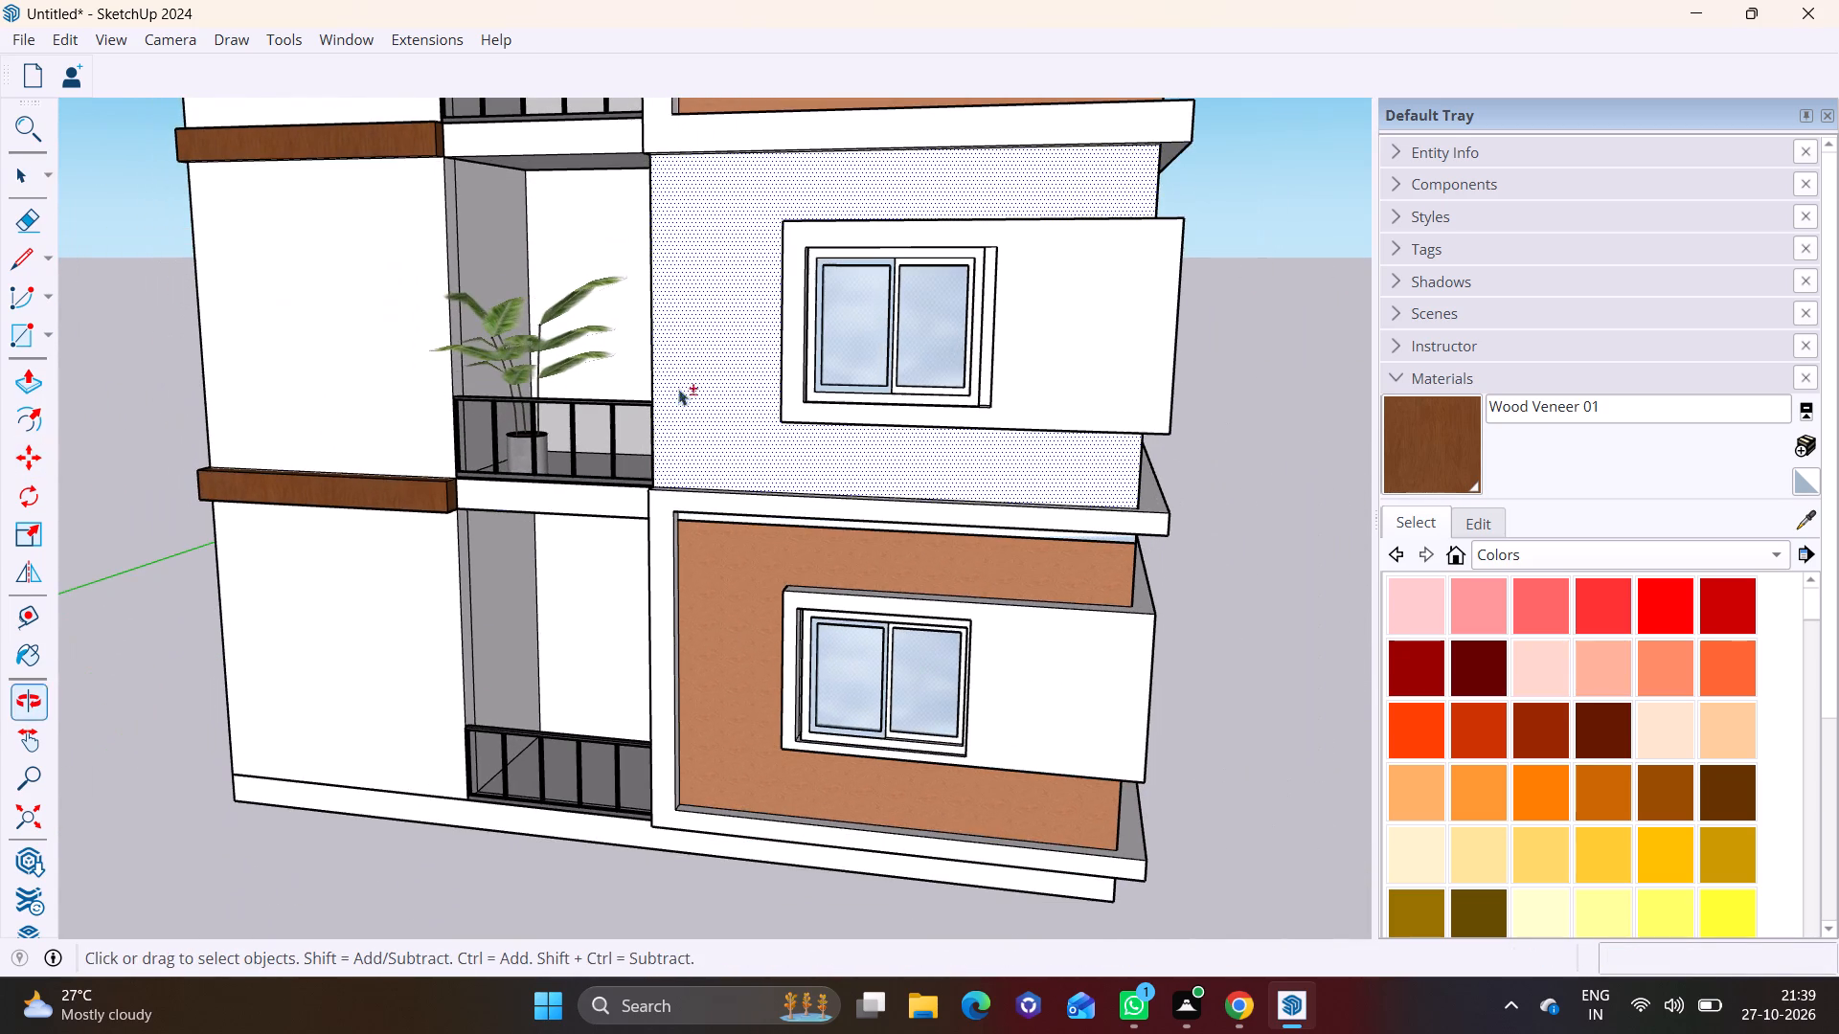
pyautogui.click(535, 397)
pyautogui.click(541, 364)
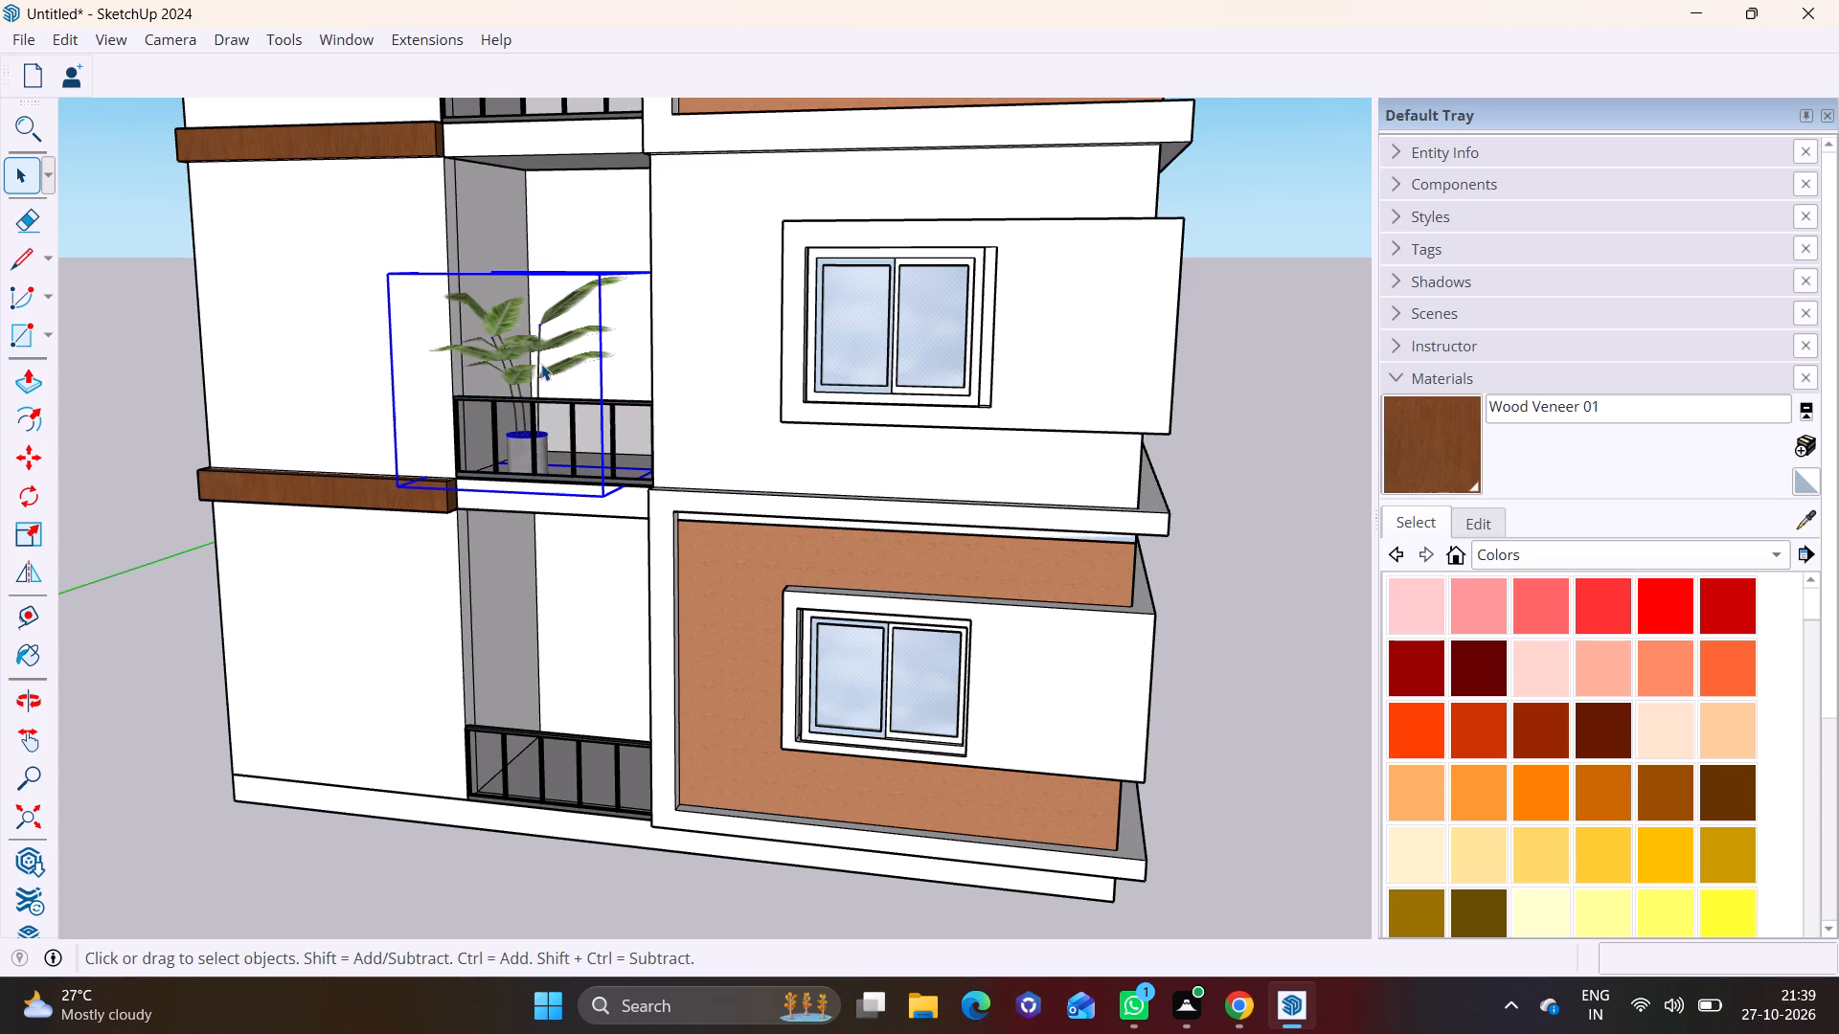
pyautogui.press('m')
pyautogui.click(535, 366)
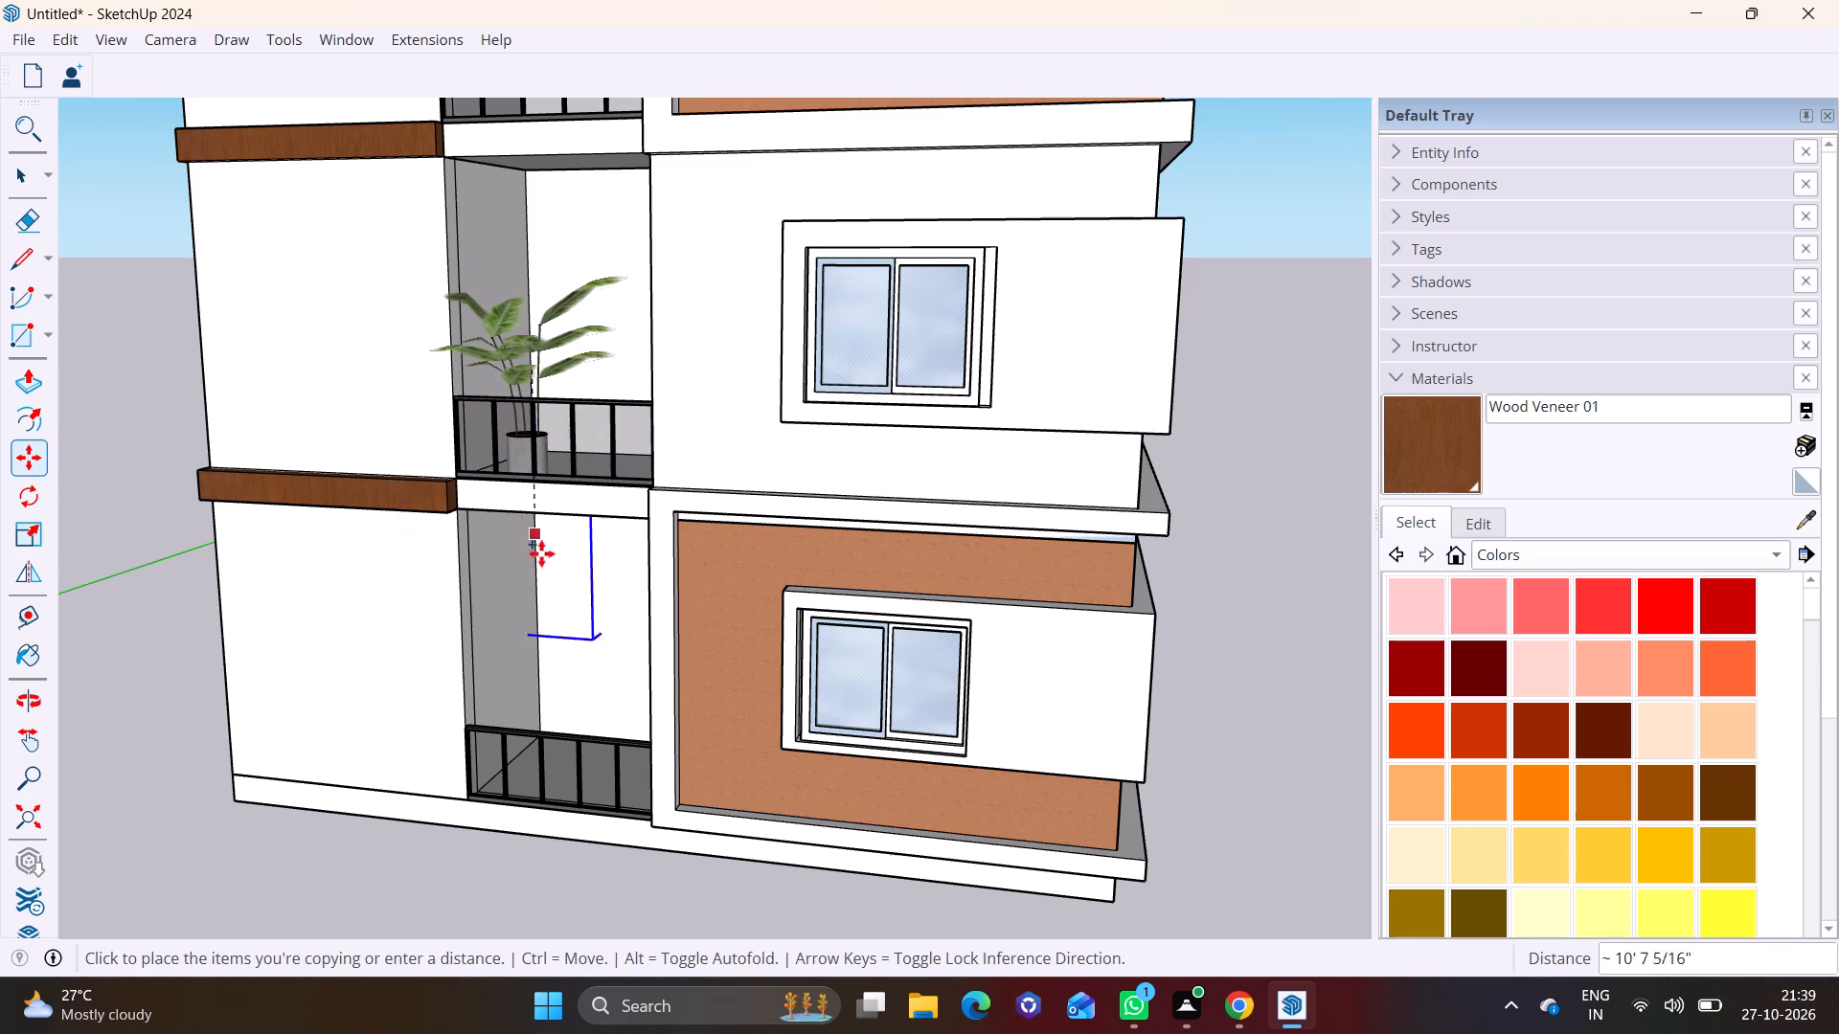
pyautogui.moveTo(555, 643); pyautogui.dragTo(594, 473, button='middle')
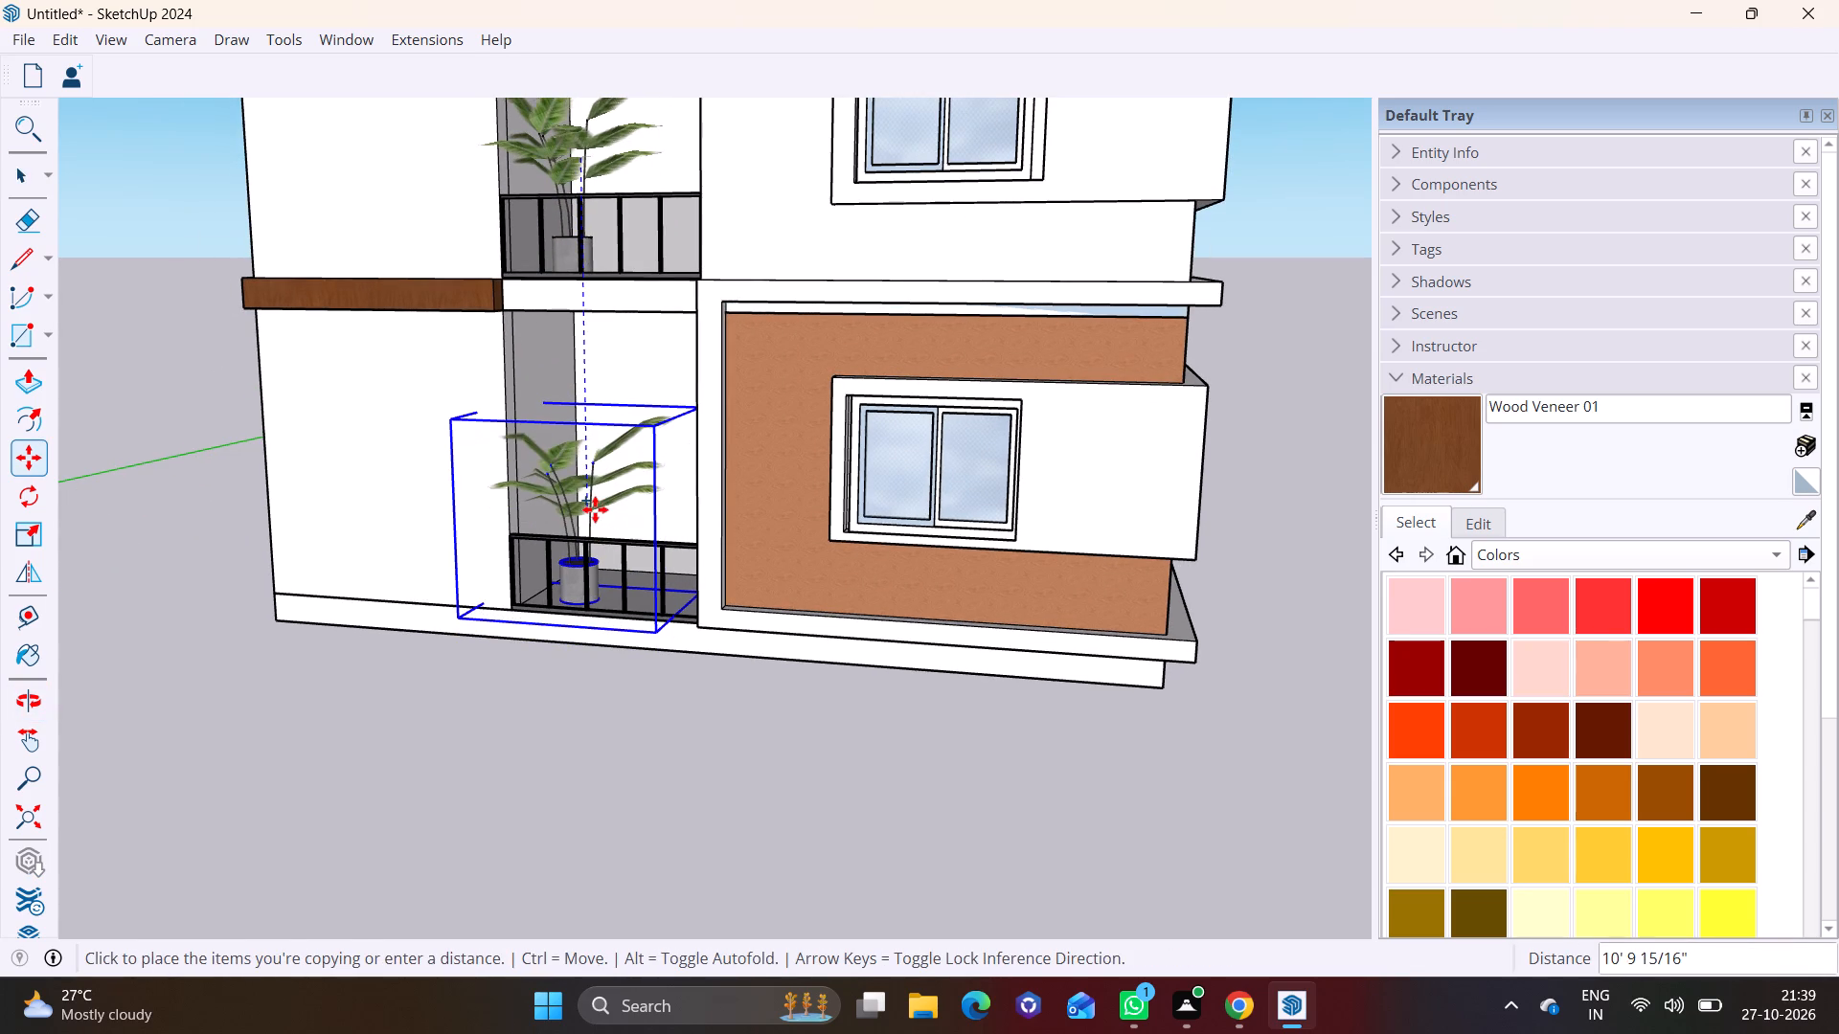
pyautogui.click(595, 509)
pyautogui.press('space')
pyautogui.click(606, 655)
# Copy the ground-storey planter straight up onto the third-storey balcony of the same facade, behind the railing.
pyautogui.moveTo(592, 551); pyautogui.dragTo(531, 779, button='middle')
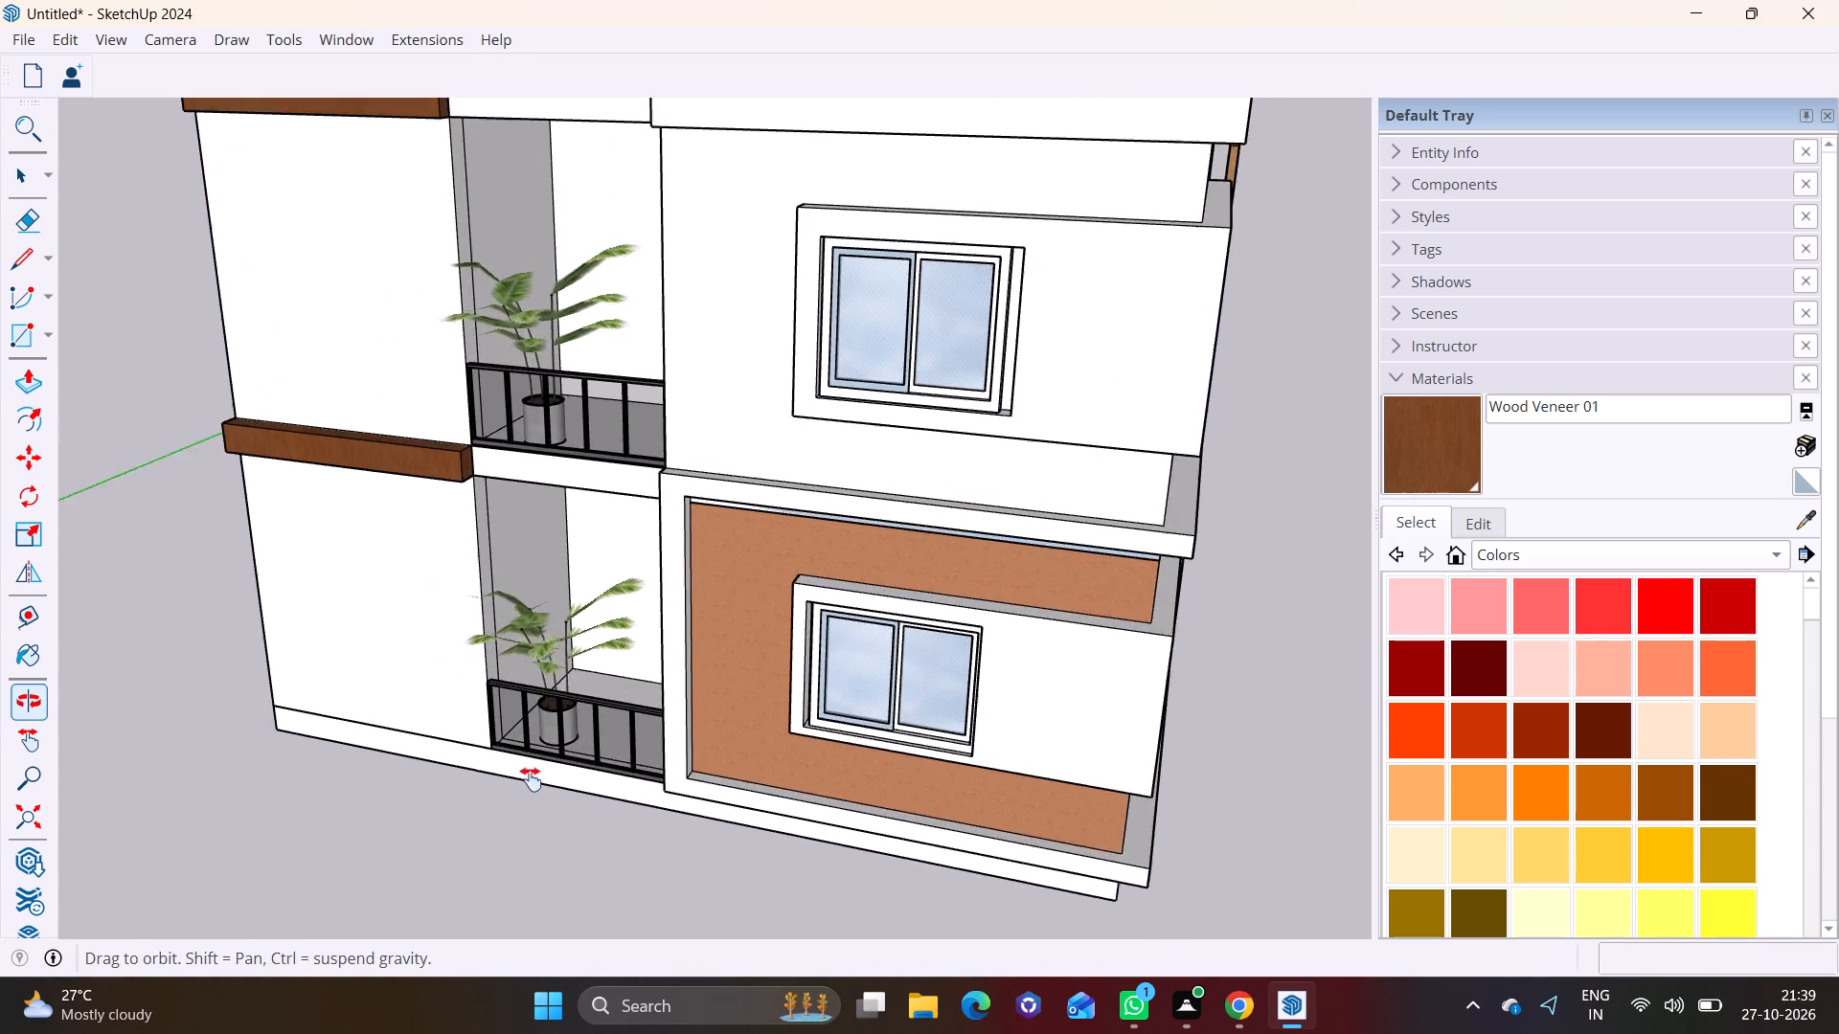
pyautogui.moveTo(531, 779); pyautogui.dragTo(528, 878, button='middle')
pyautogui.click(552, 809)
pyautogui.click(558, 775)
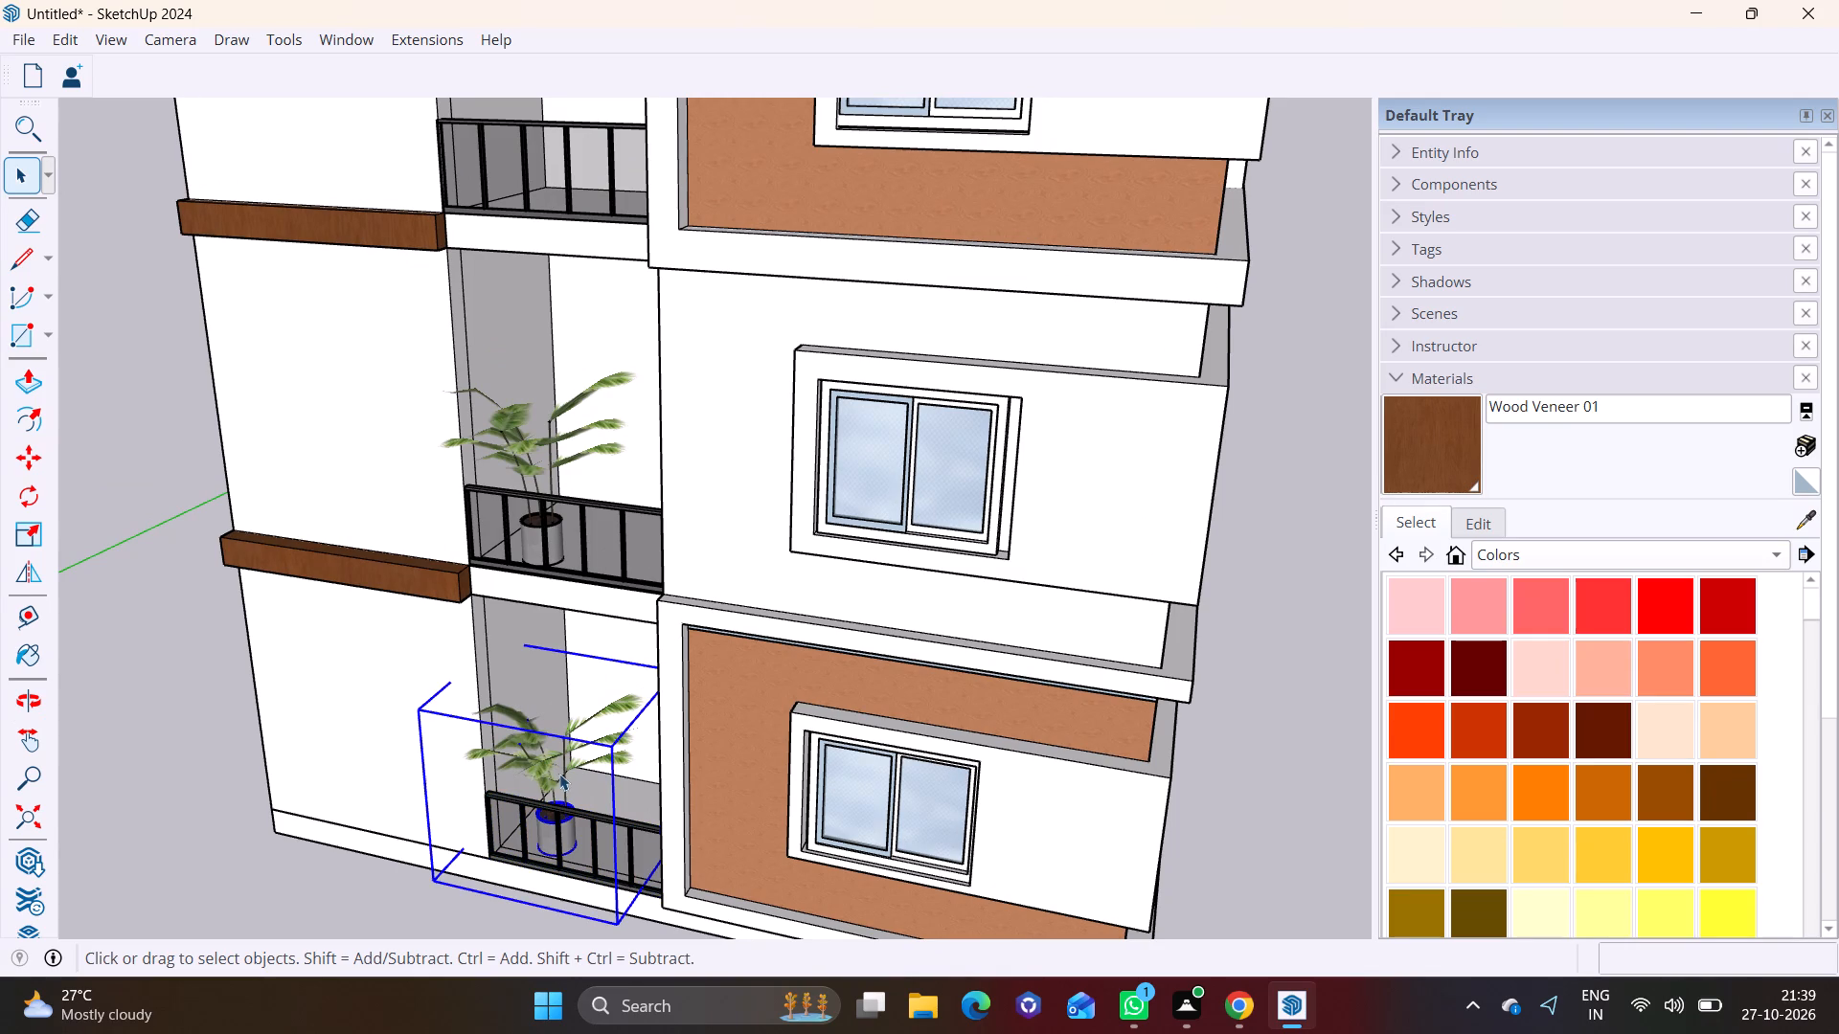
pyautogui.press('m')
pyautogui.click(616, 730)
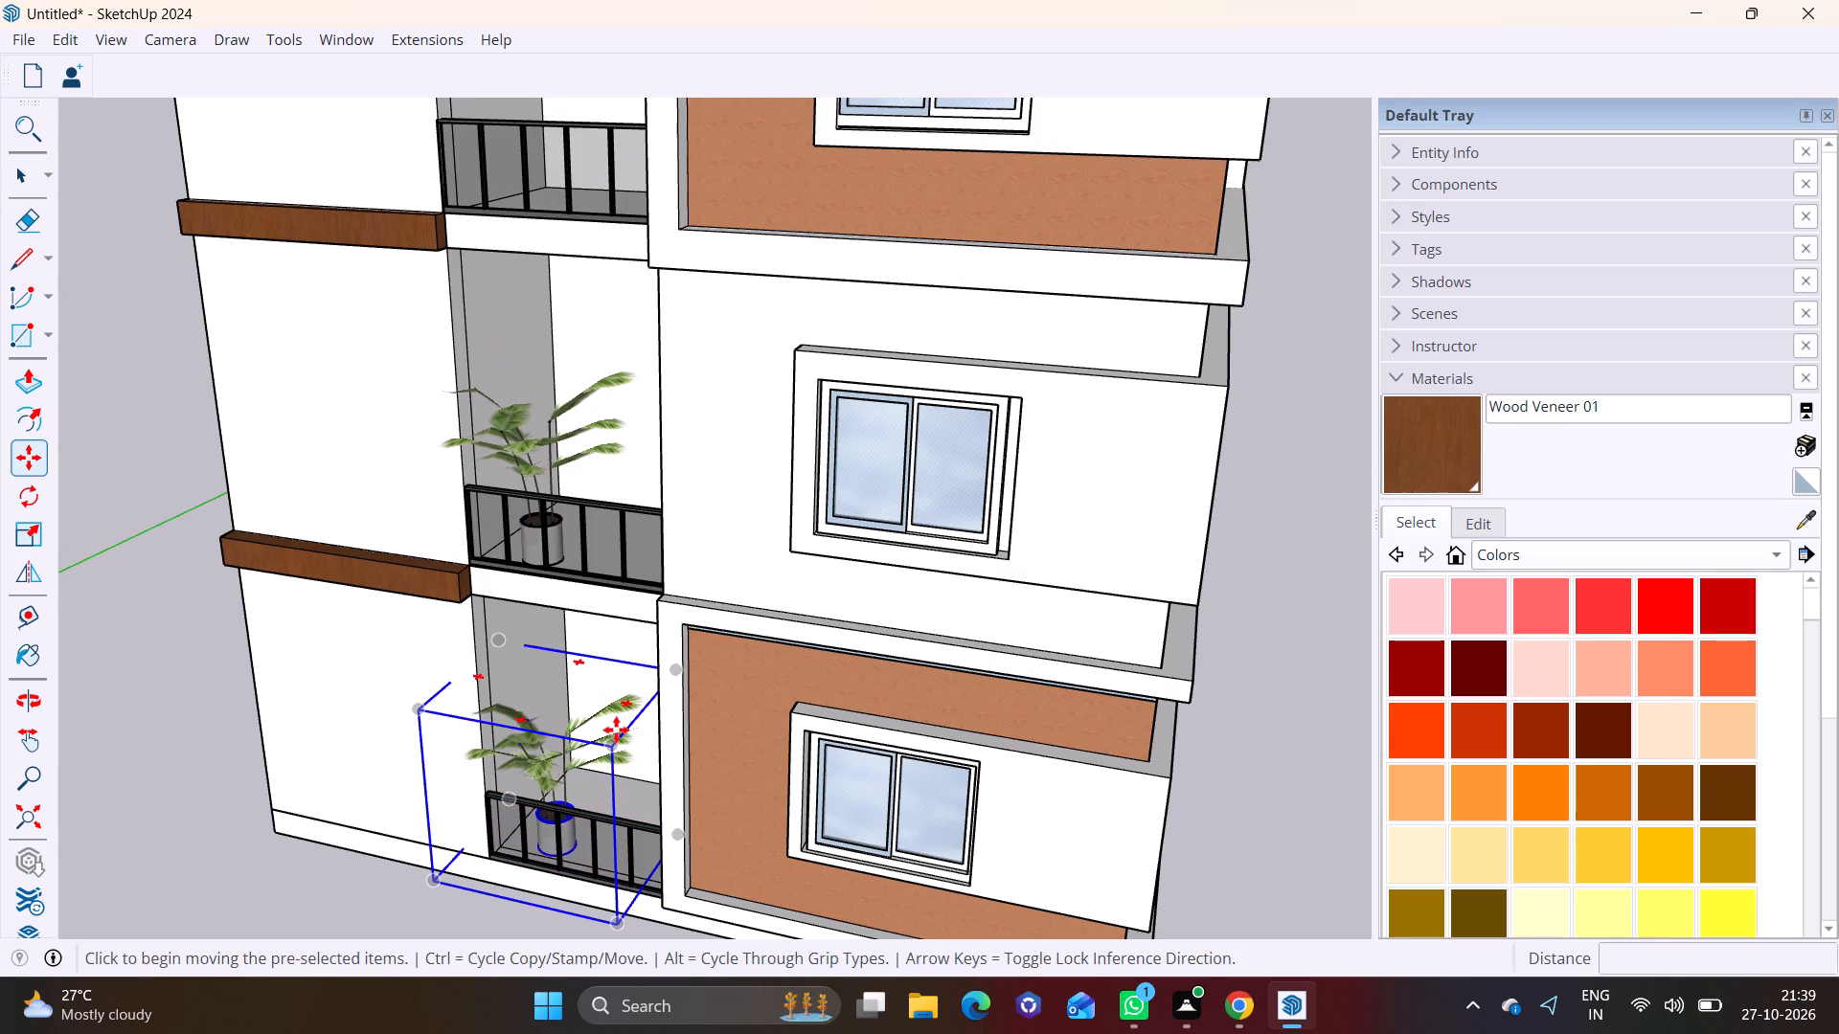
pyautogui.keyDown('shift'); pyautogui.moveTo(582, 424); pyautogui.dragTo(604, 790, button='middle'); pyautogui.keyUp('shift')
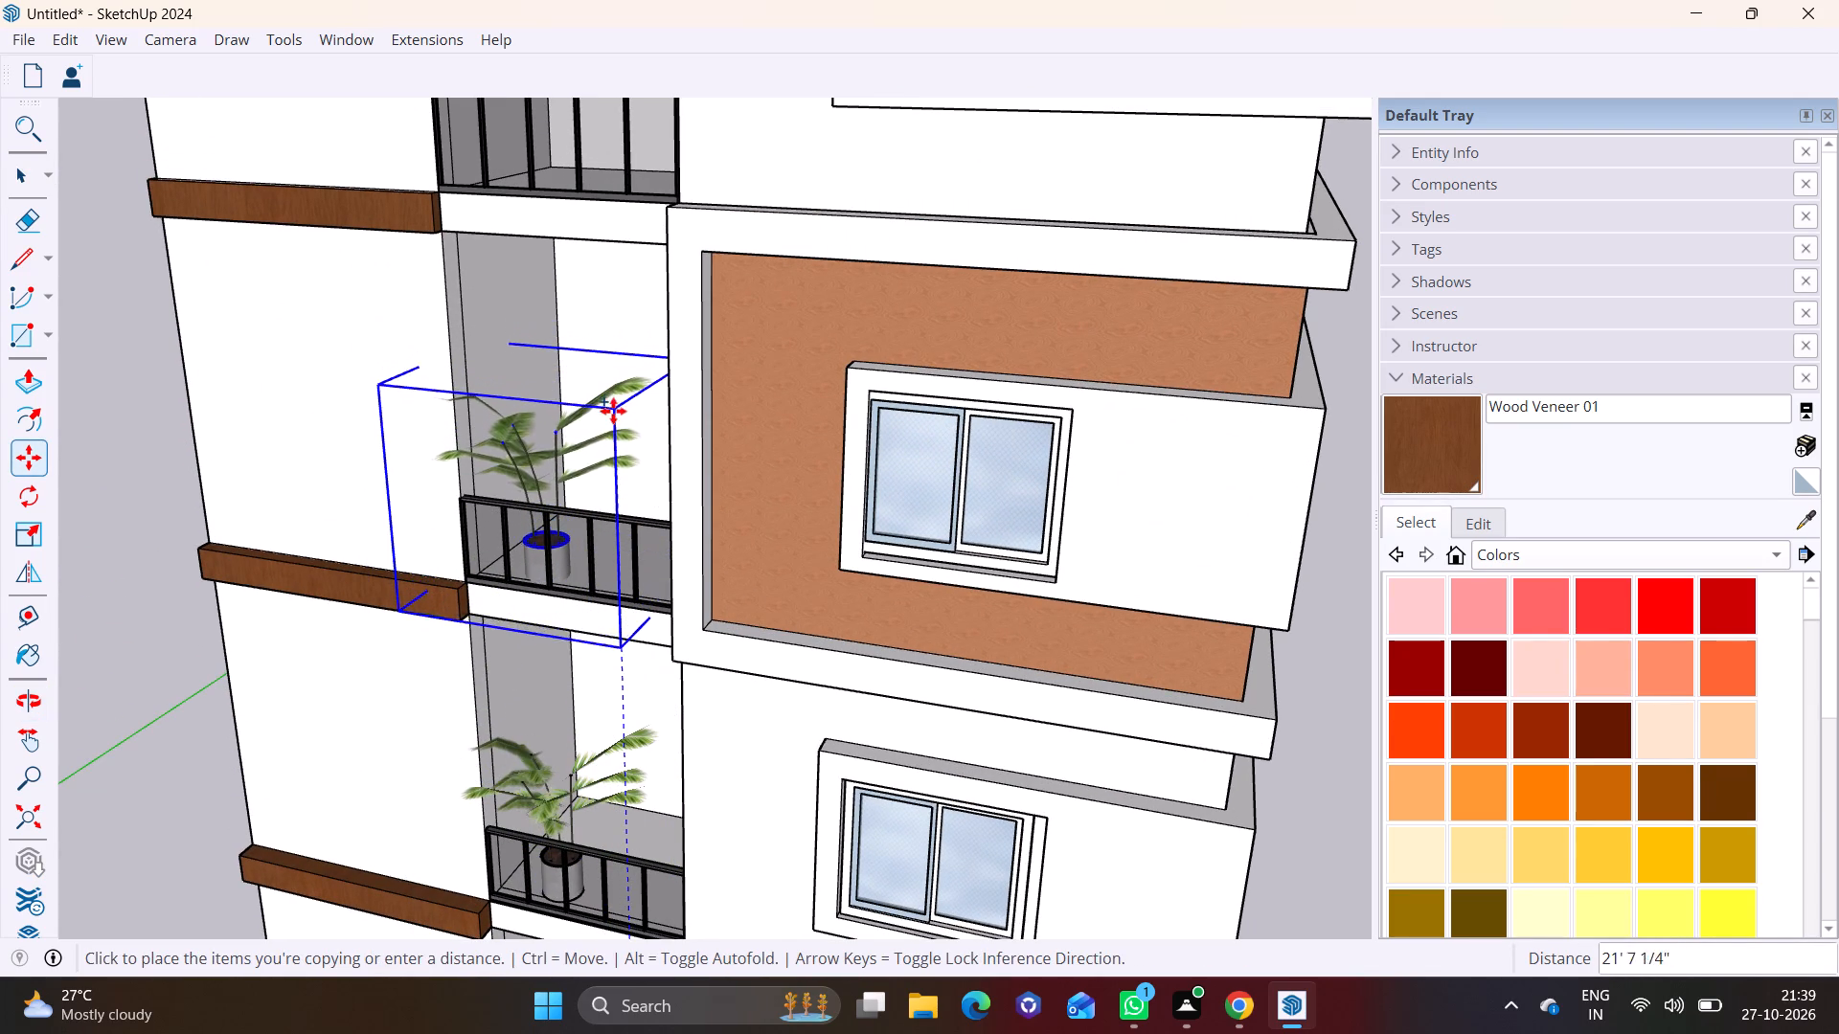
pyautogui.click(611, 388)
pyautogui.press('space')
pyautogui.click(315, 480)
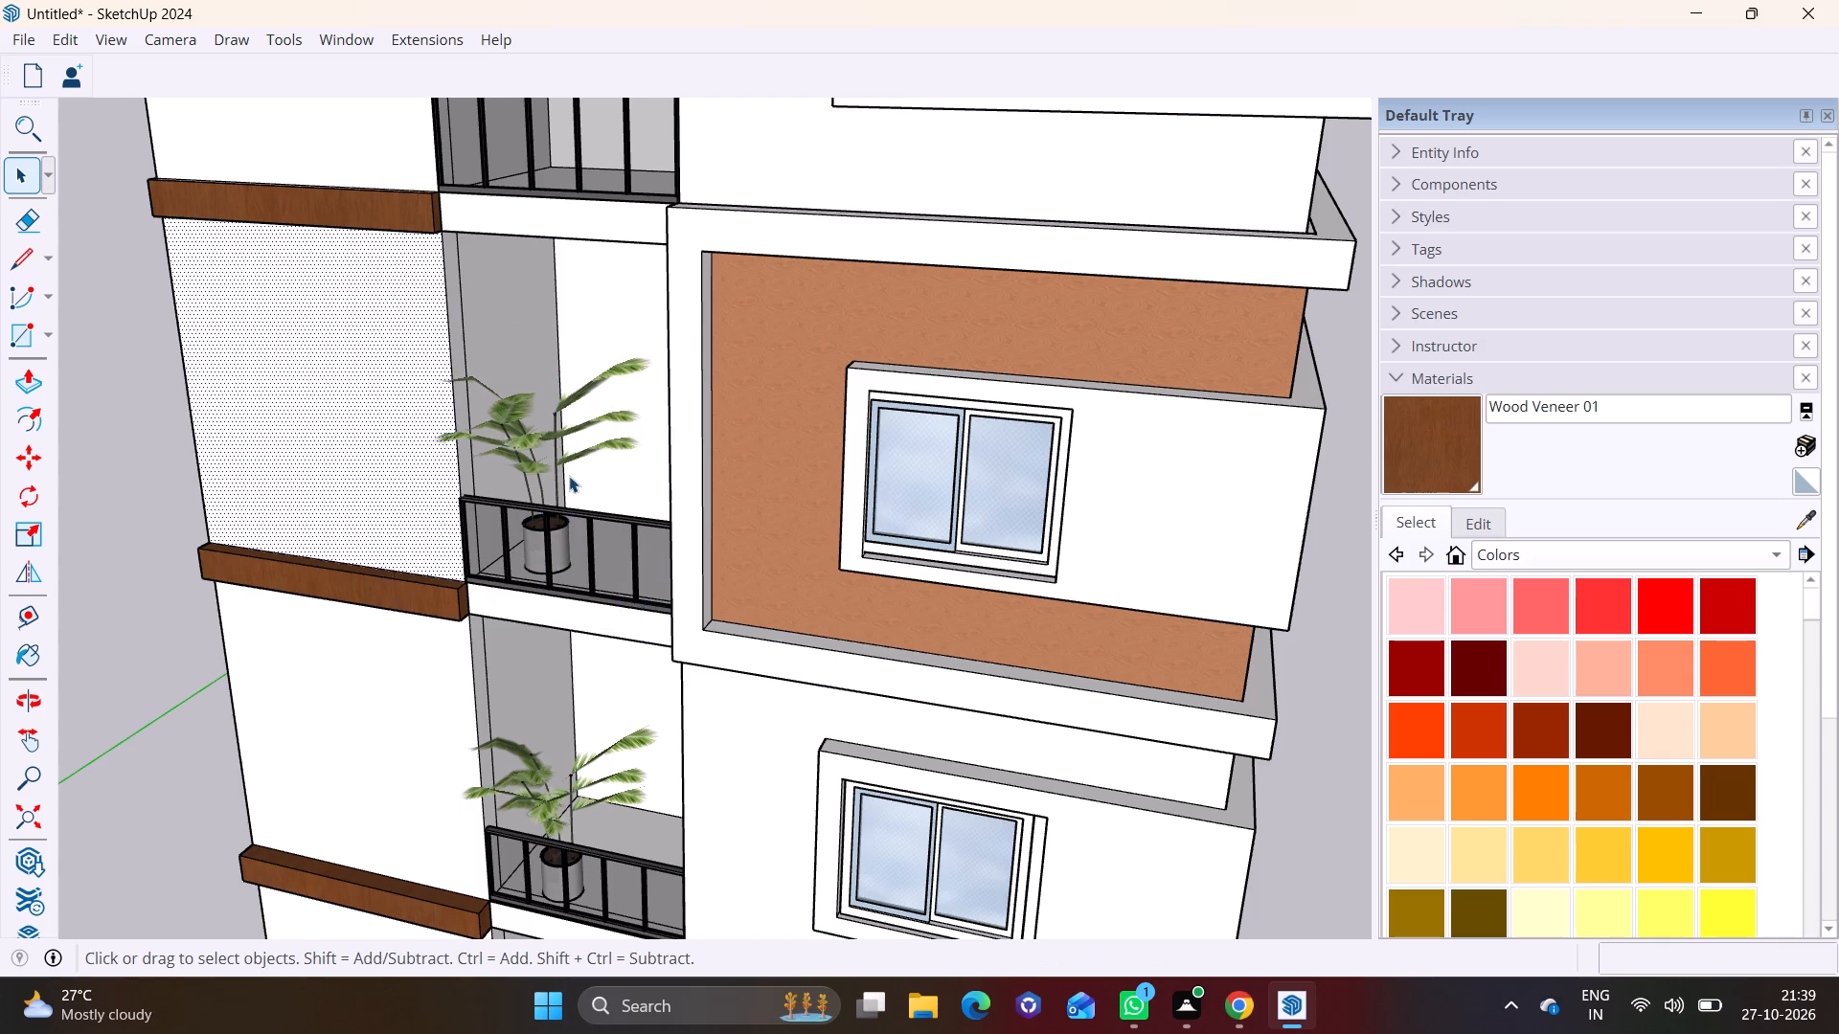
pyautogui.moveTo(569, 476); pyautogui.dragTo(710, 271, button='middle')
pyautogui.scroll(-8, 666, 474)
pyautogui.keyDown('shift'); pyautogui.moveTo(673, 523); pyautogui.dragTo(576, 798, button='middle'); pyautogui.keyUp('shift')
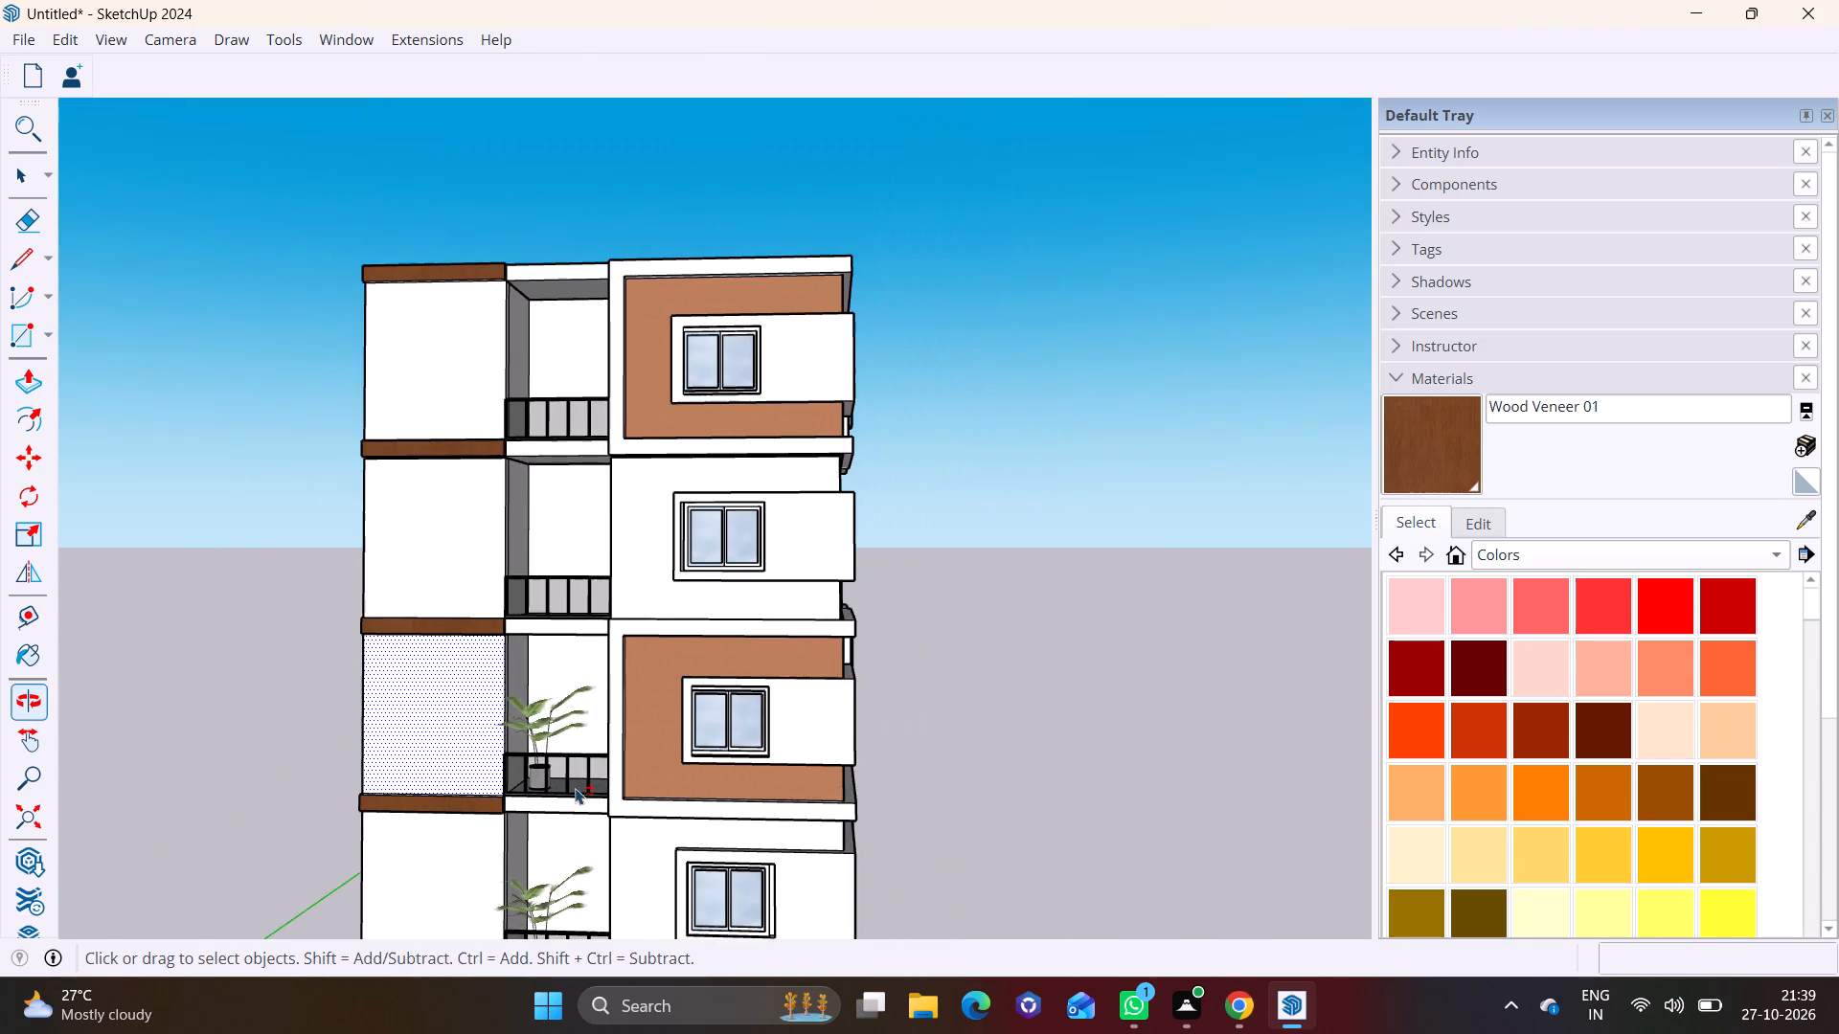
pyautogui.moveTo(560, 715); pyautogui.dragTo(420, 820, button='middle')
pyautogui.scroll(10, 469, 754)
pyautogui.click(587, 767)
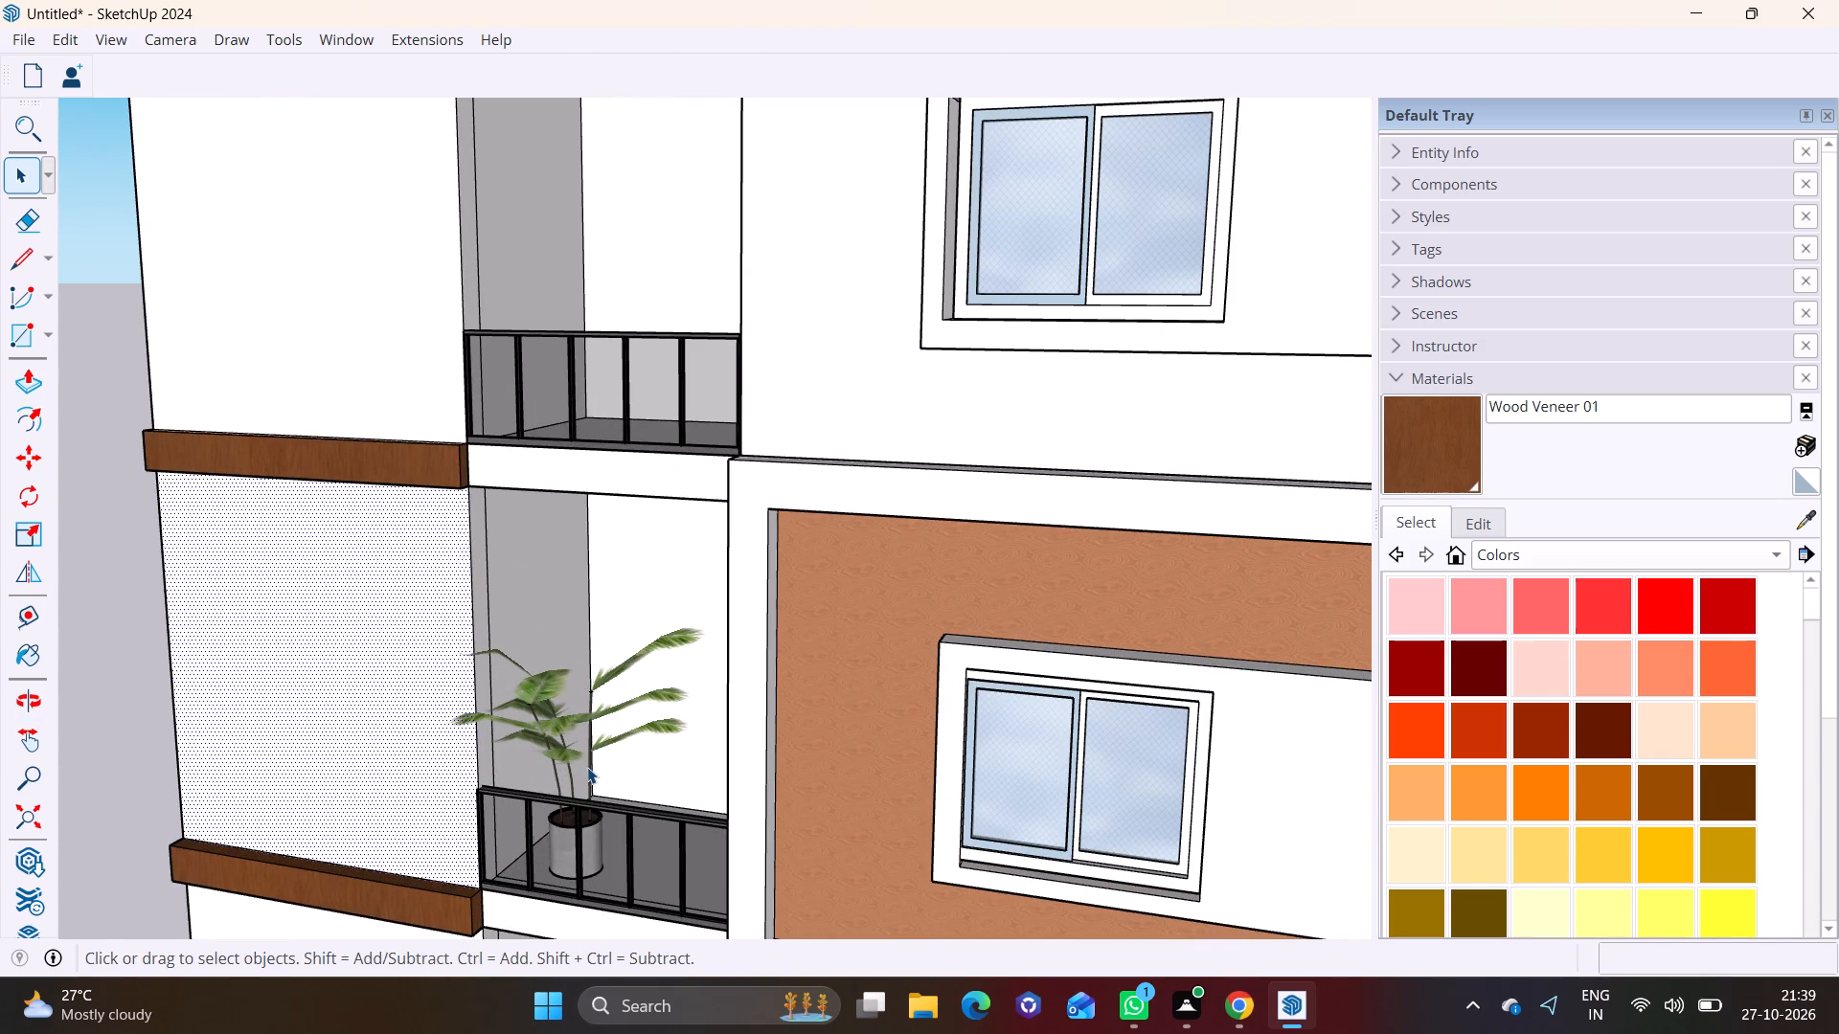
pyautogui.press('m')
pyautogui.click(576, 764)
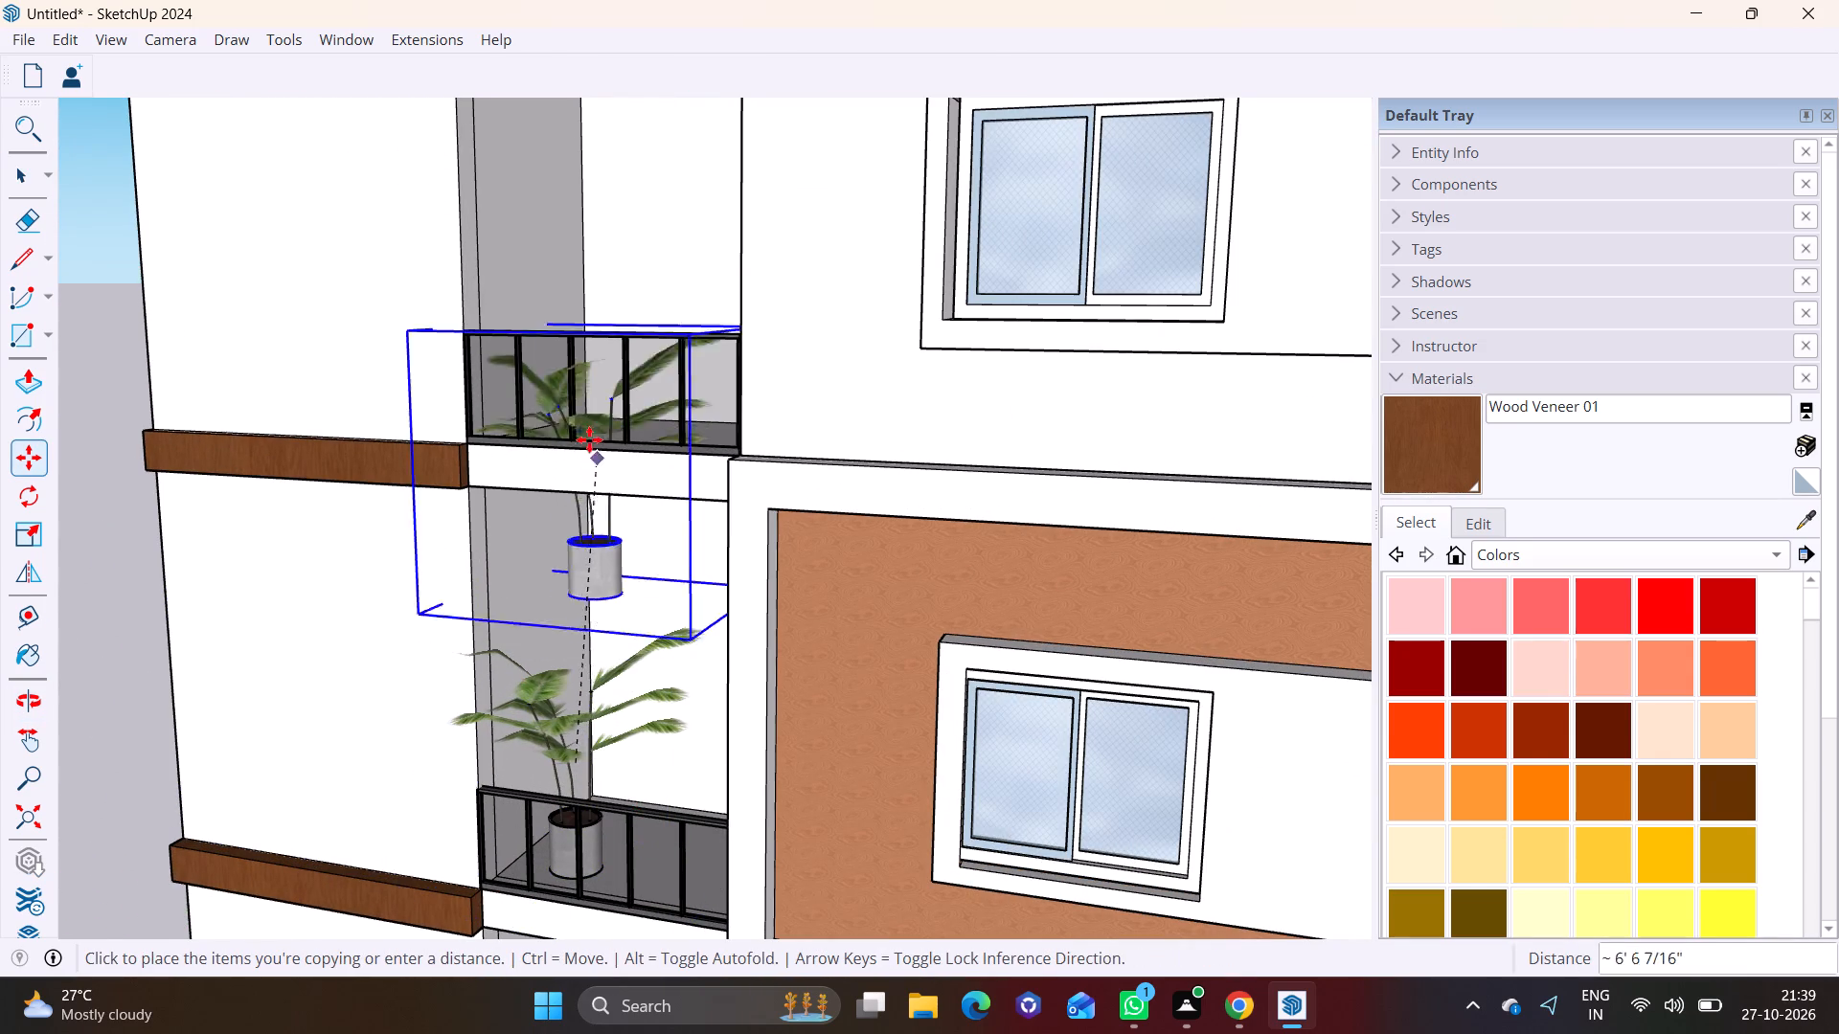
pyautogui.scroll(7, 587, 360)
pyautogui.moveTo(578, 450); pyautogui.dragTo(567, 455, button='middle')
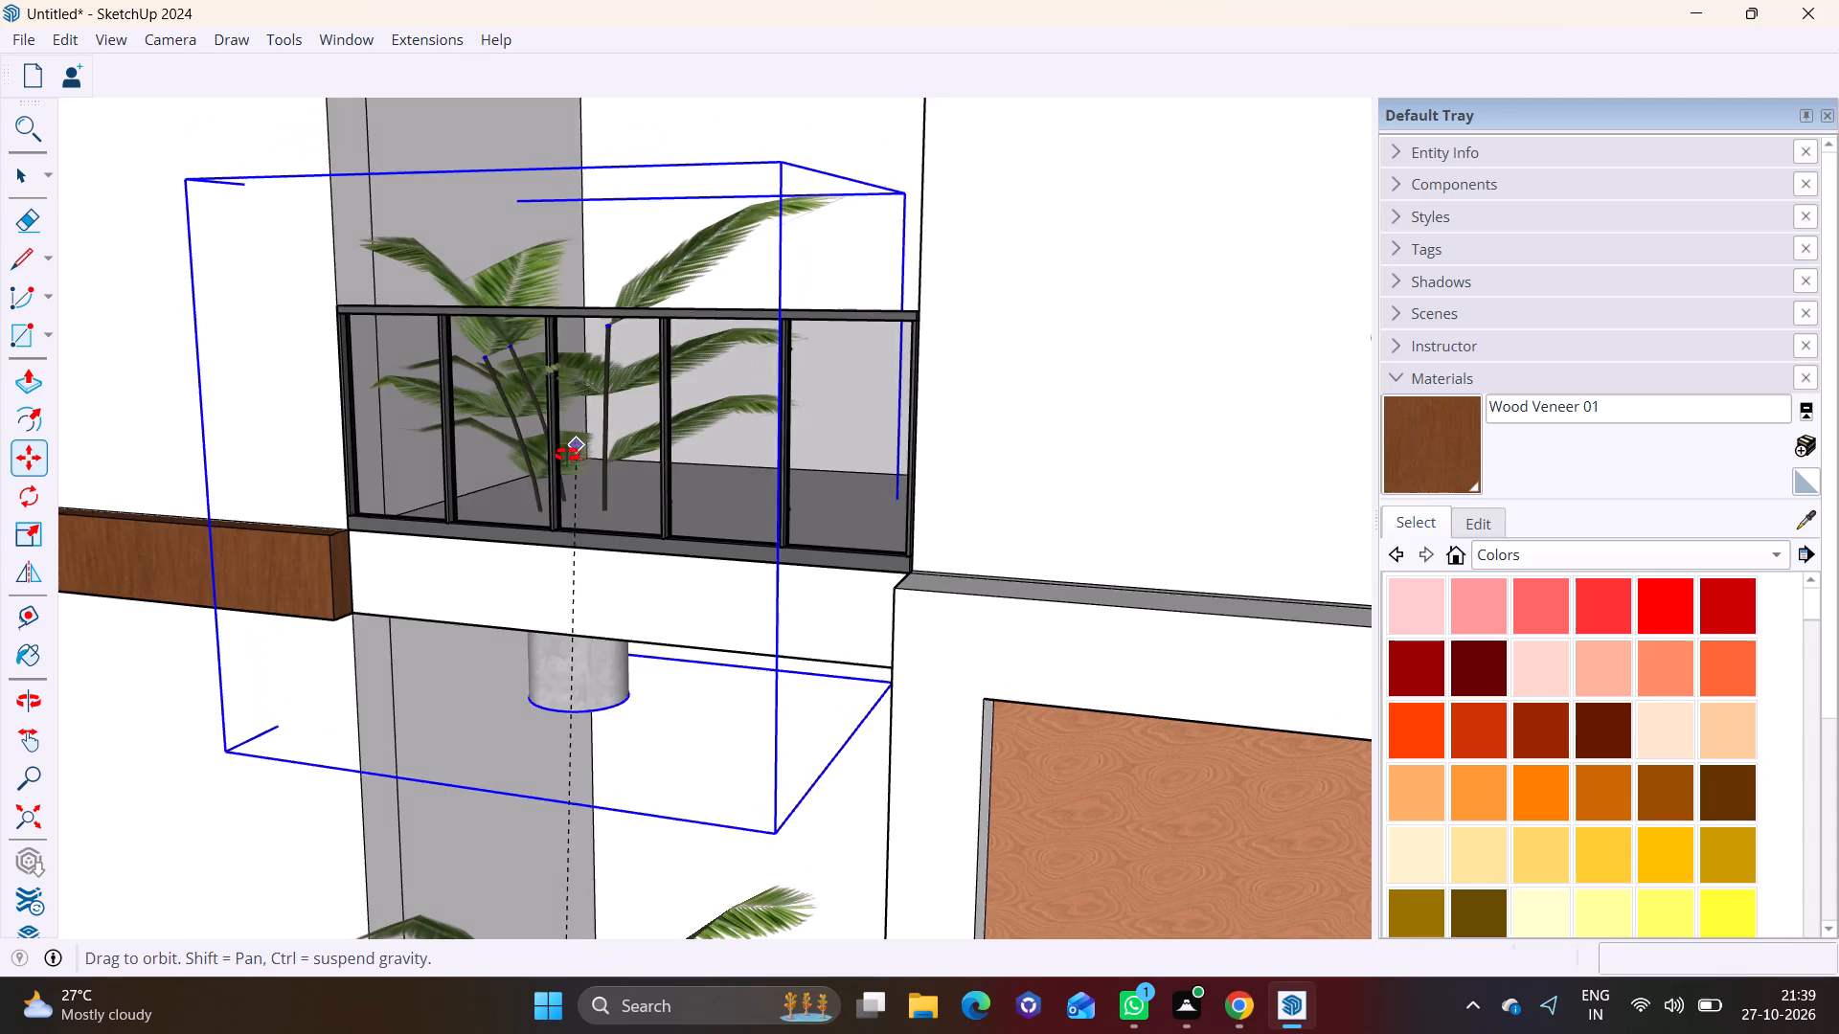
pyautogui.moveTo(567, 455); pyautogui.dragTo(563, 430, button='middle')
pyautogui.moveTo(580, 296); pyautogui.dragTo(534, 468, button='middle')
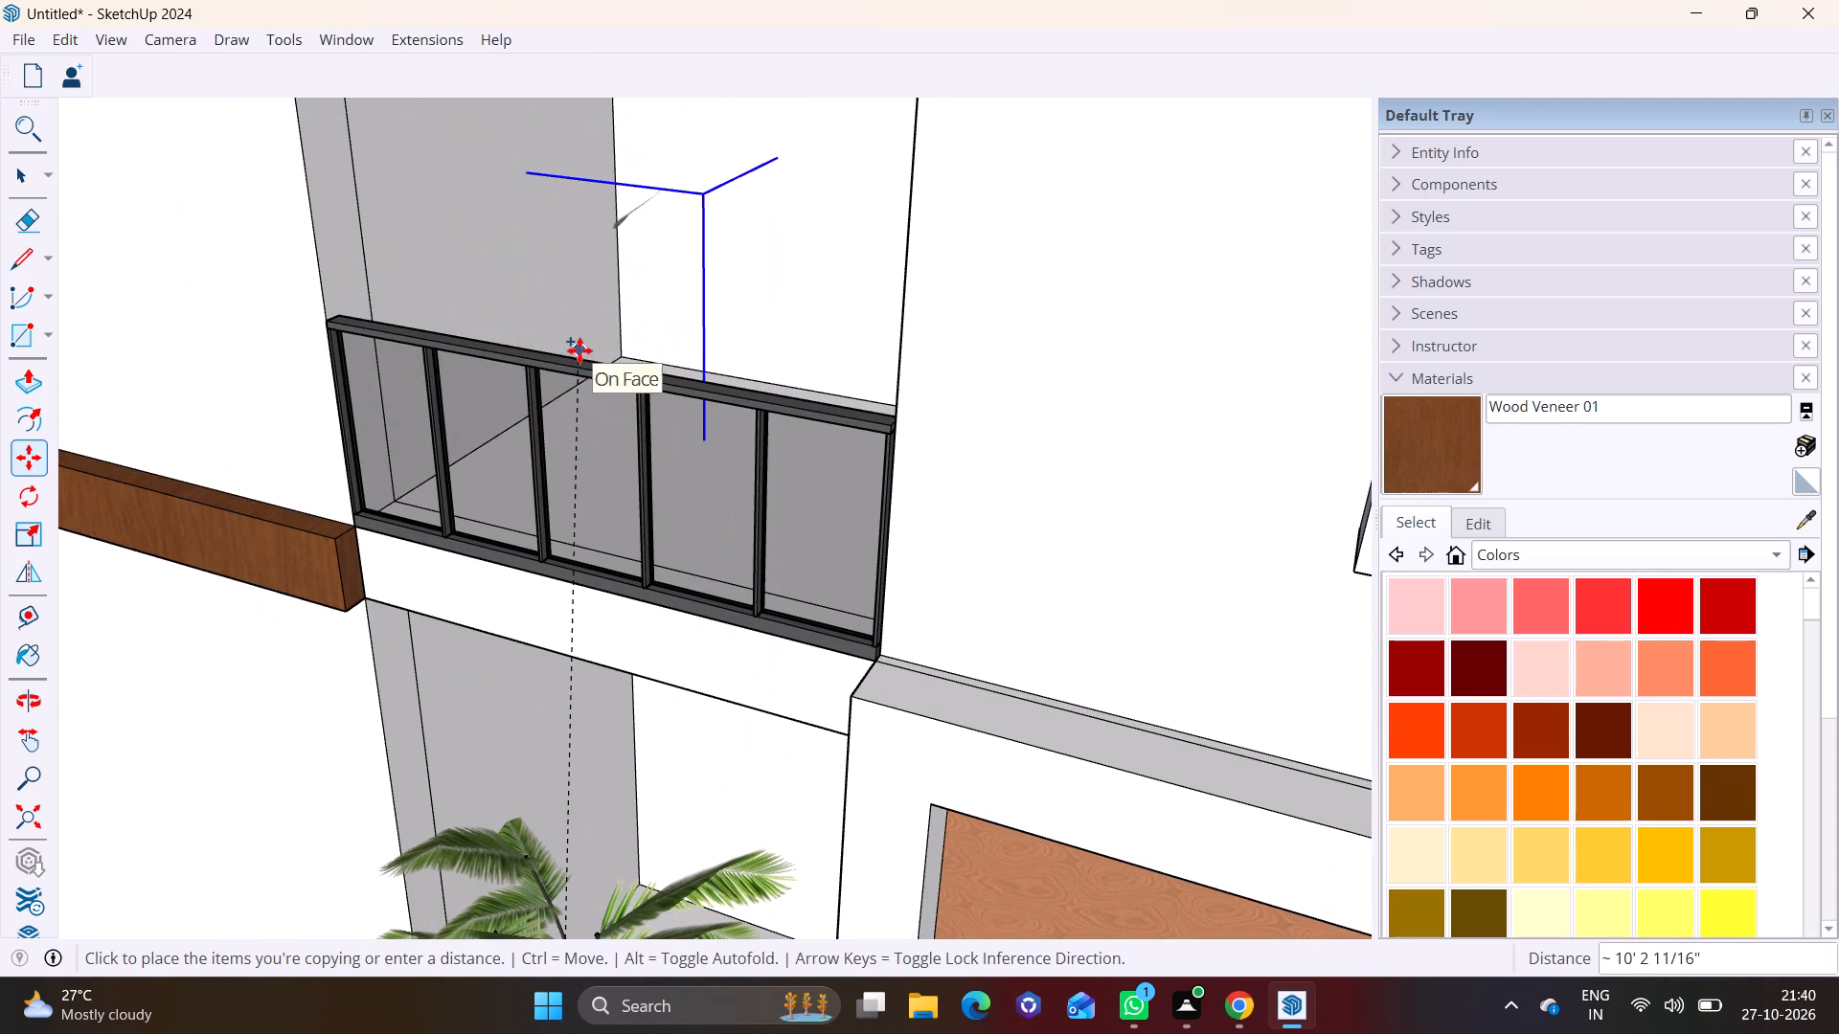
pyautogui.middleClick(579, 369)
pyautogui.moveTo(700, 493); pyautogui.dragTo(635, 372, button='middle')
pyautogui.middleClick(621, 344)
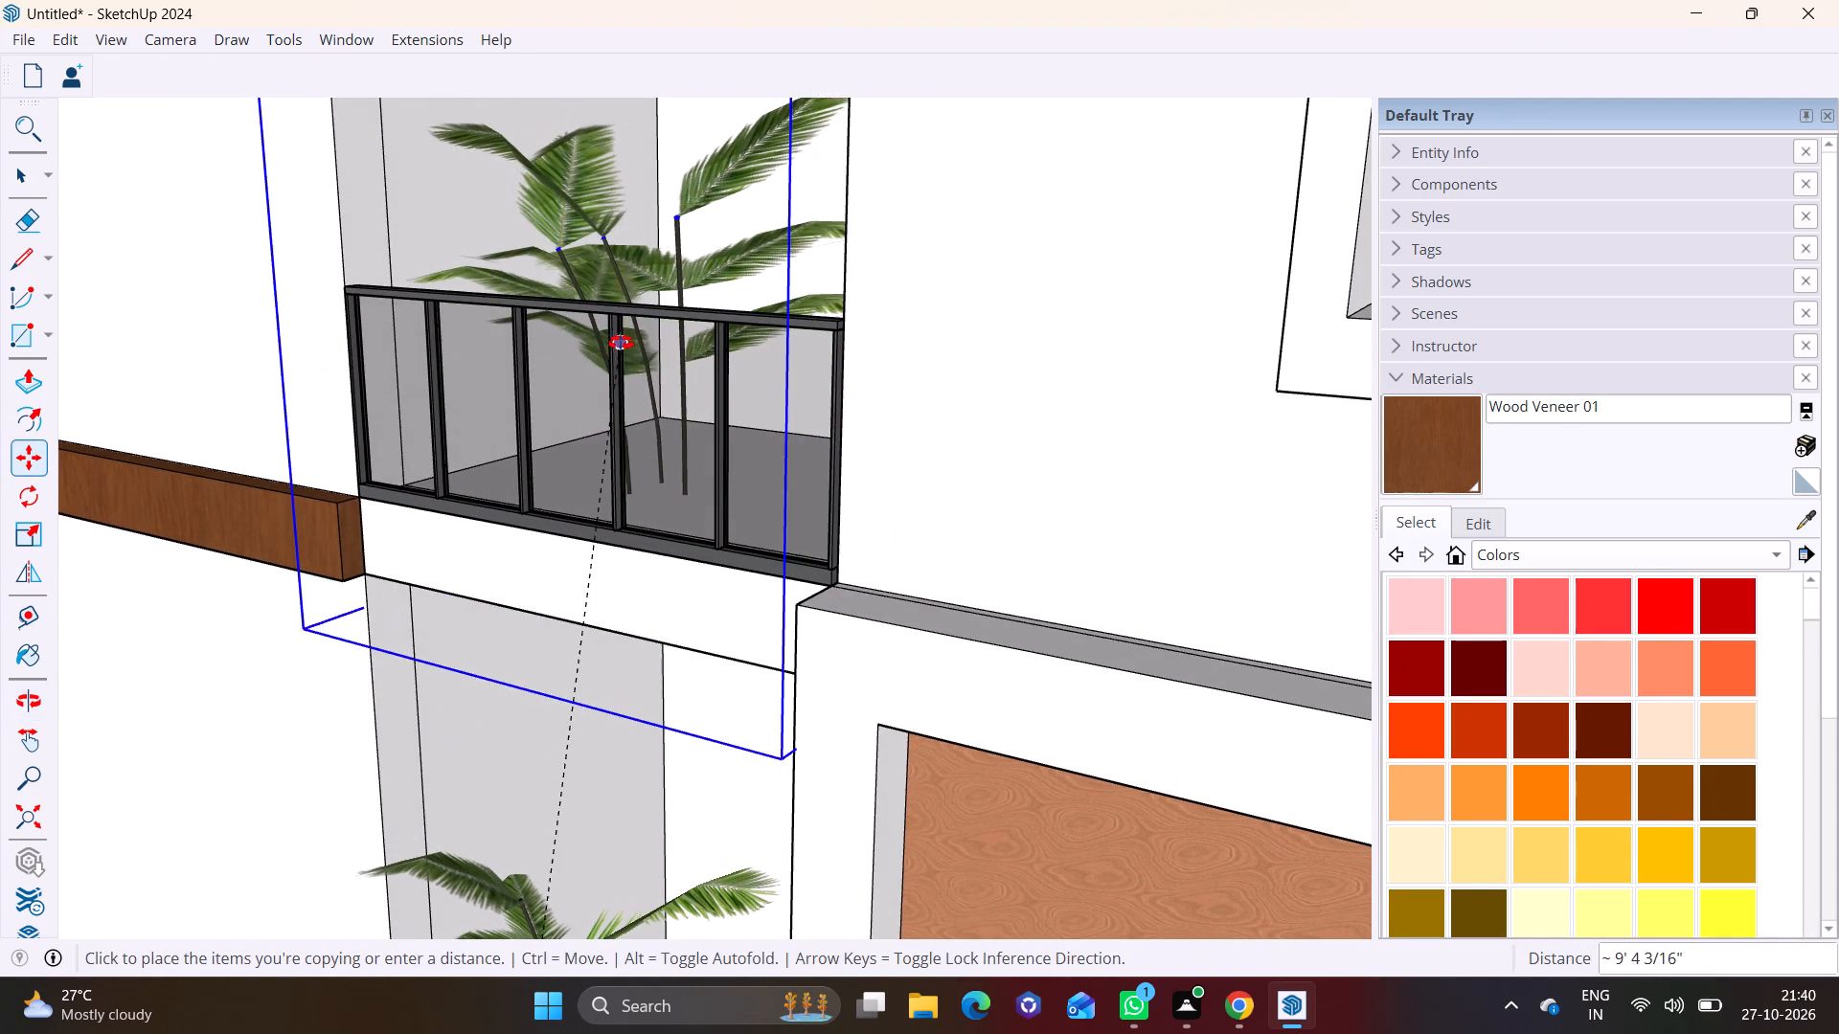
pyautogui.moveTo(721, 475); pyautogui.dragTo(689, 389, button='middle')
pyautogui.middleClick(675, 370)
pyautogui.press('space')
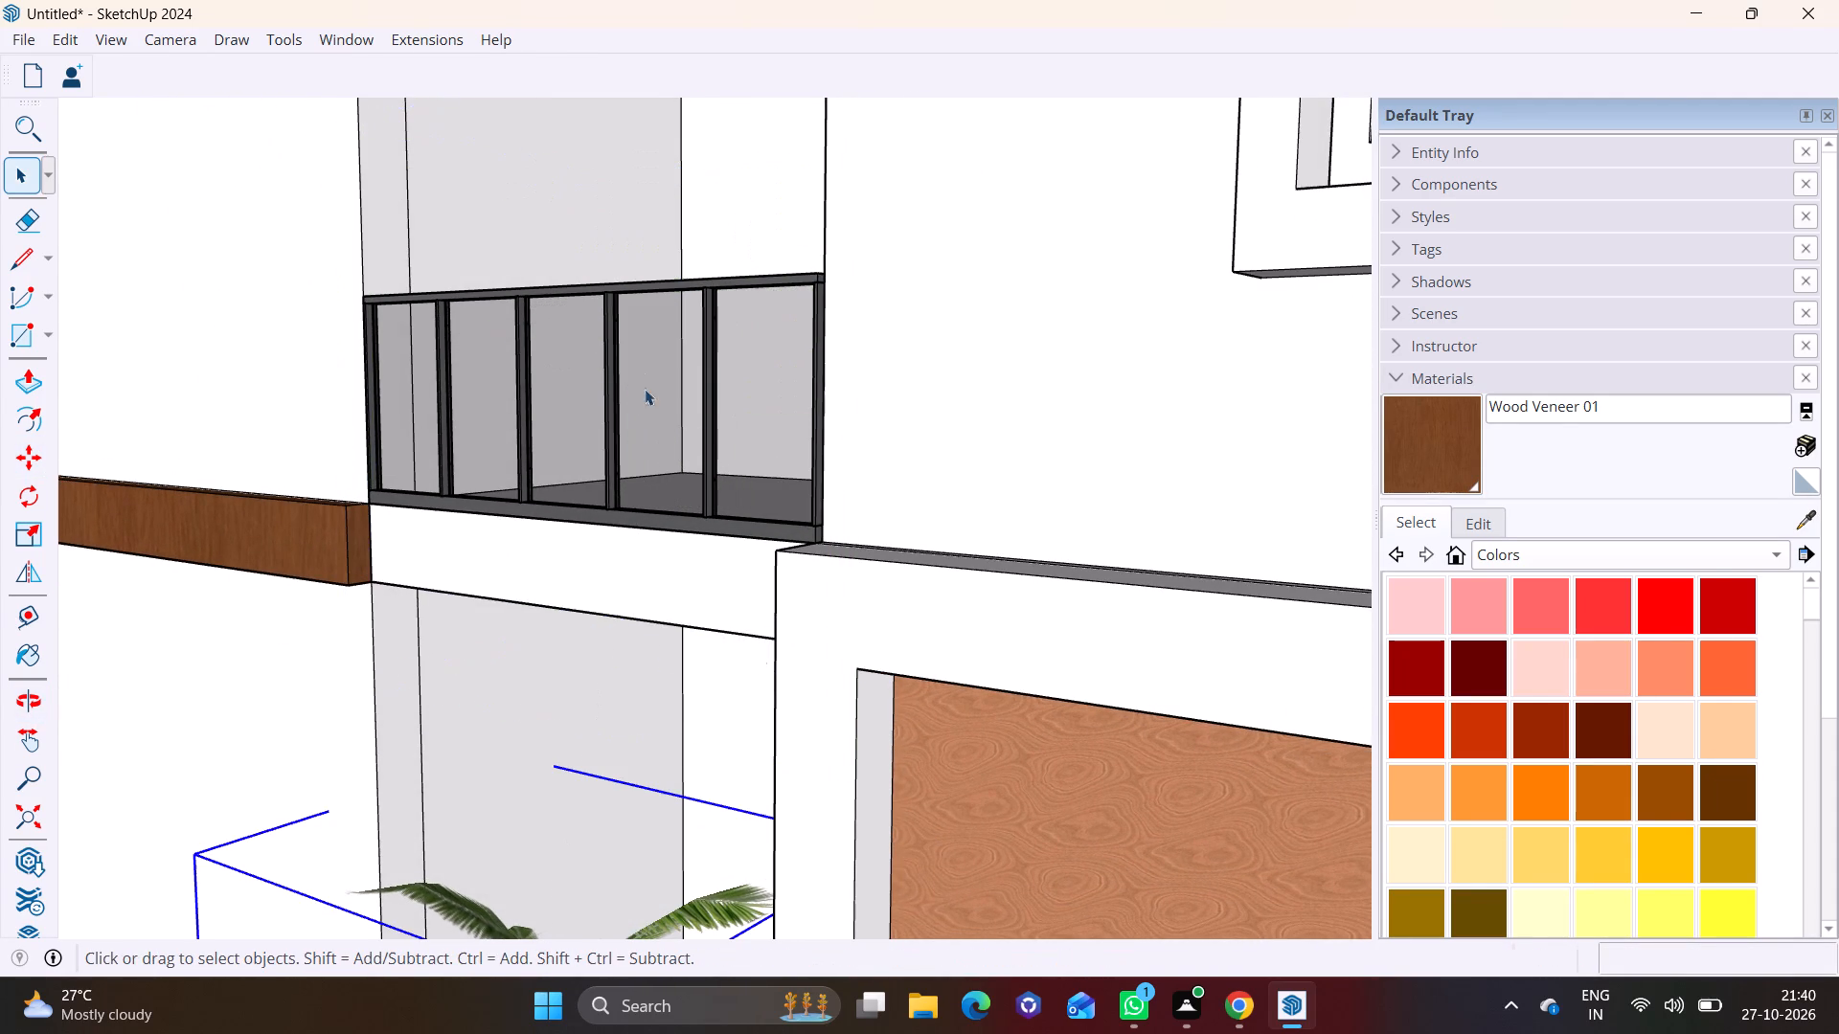
# Copy the third-storey planter up onto the fourth-storey balcony of the facade with the wood bands.
pyautogui.scroll(-5, 664, 605)
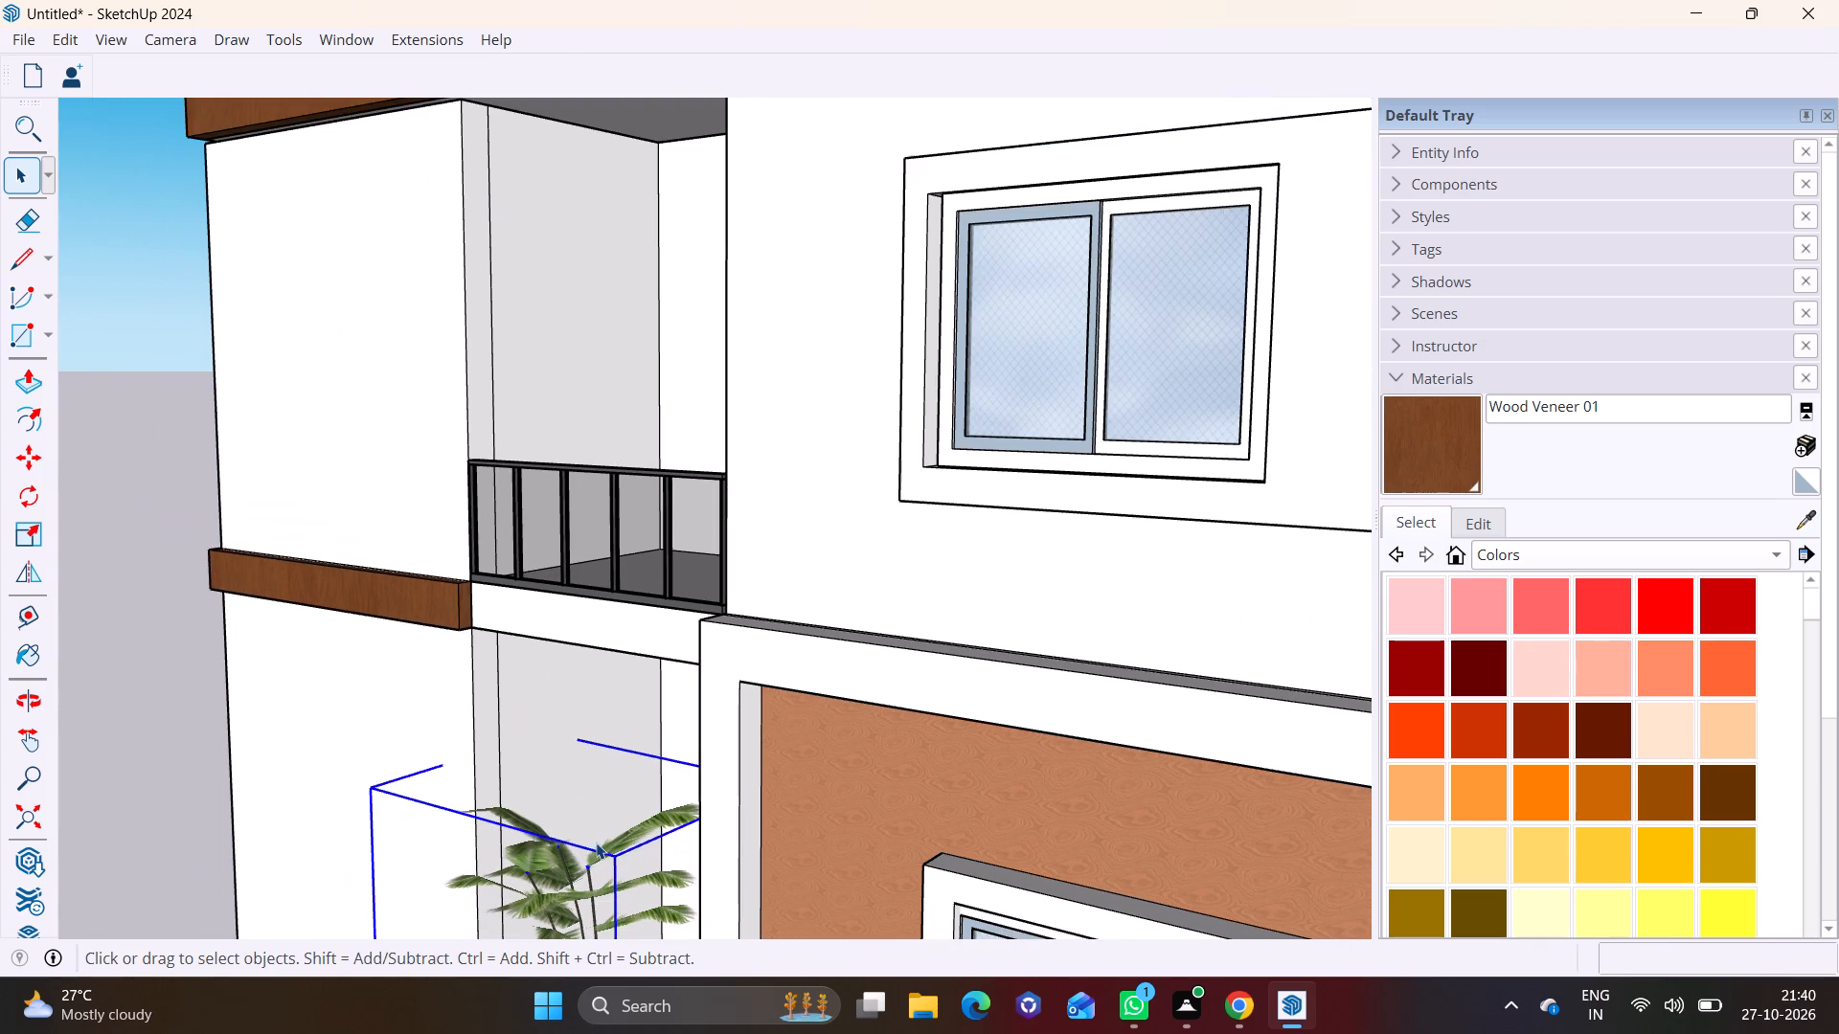
pyautogui.press('m')
pyautogui.click(596, 869)
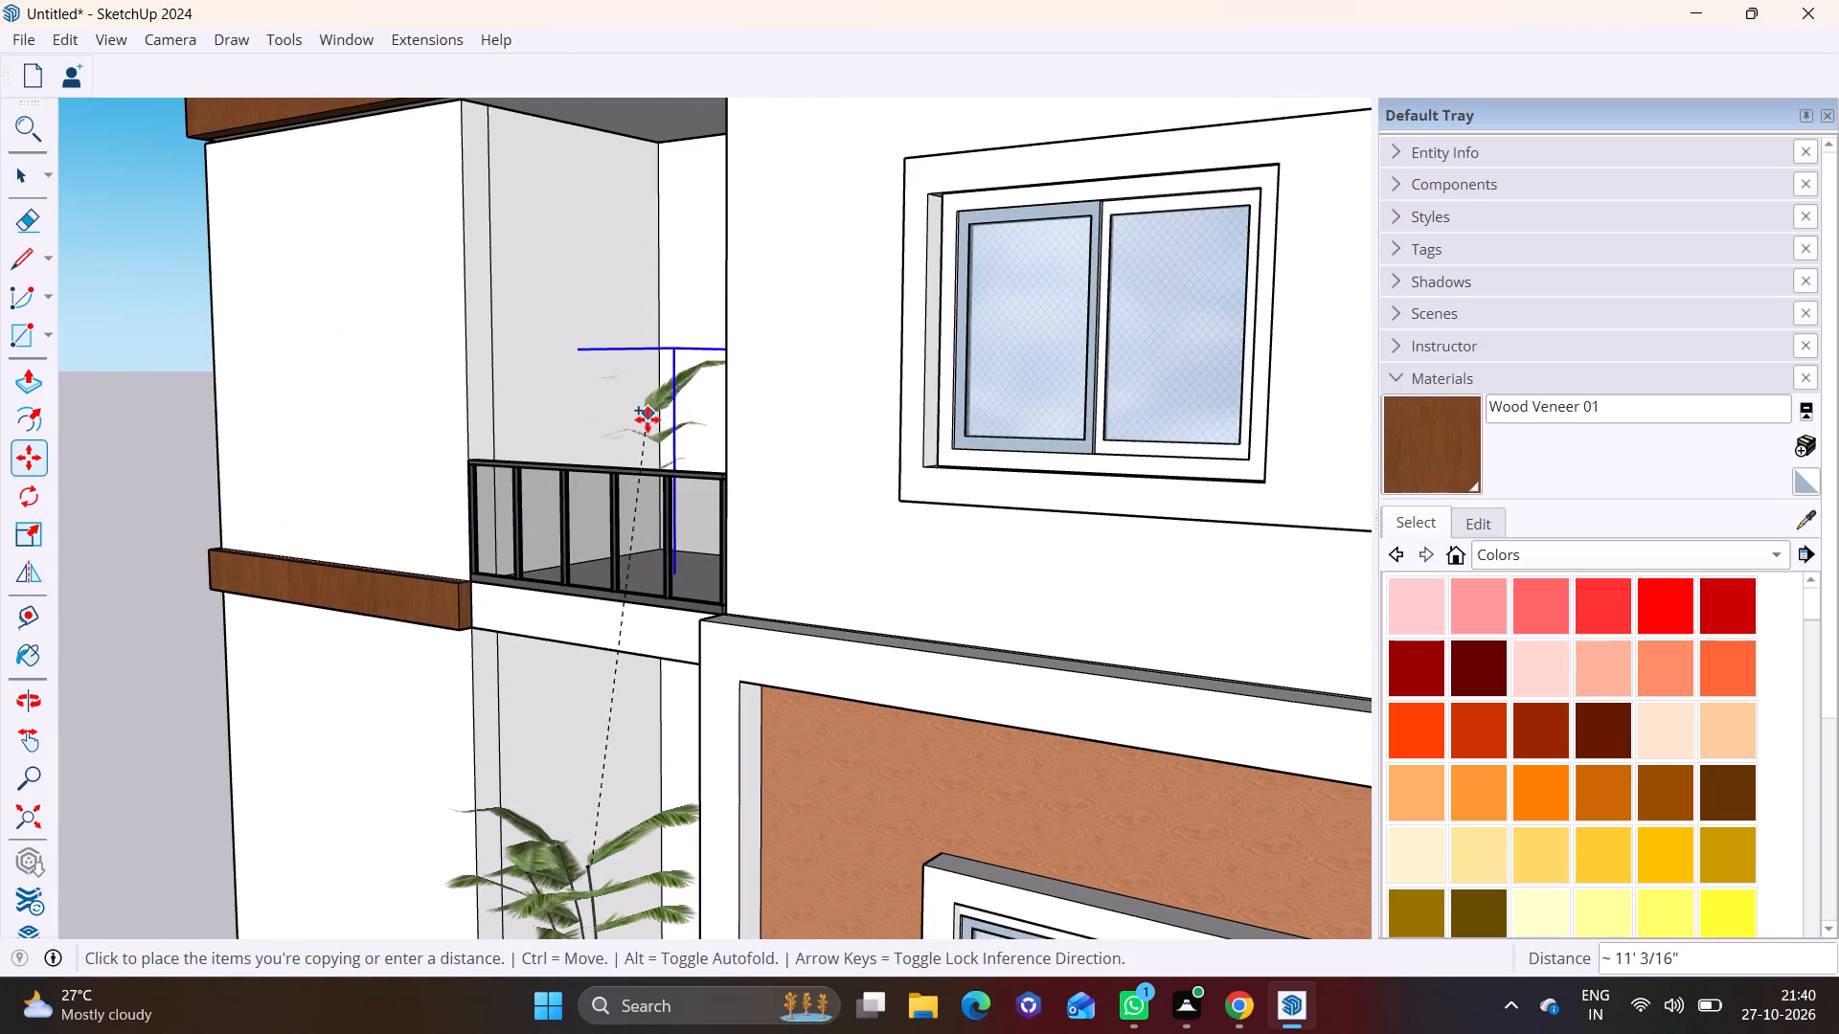
pyautogui.moveTo(646, 435); pyautogui.dragTo(693, 738, button='middle')
pyautogui.scroll(-7, 694, 619)
pyautogui.moveTo(756, 590); pyautogui.dragTo(817, 437, button='middle')
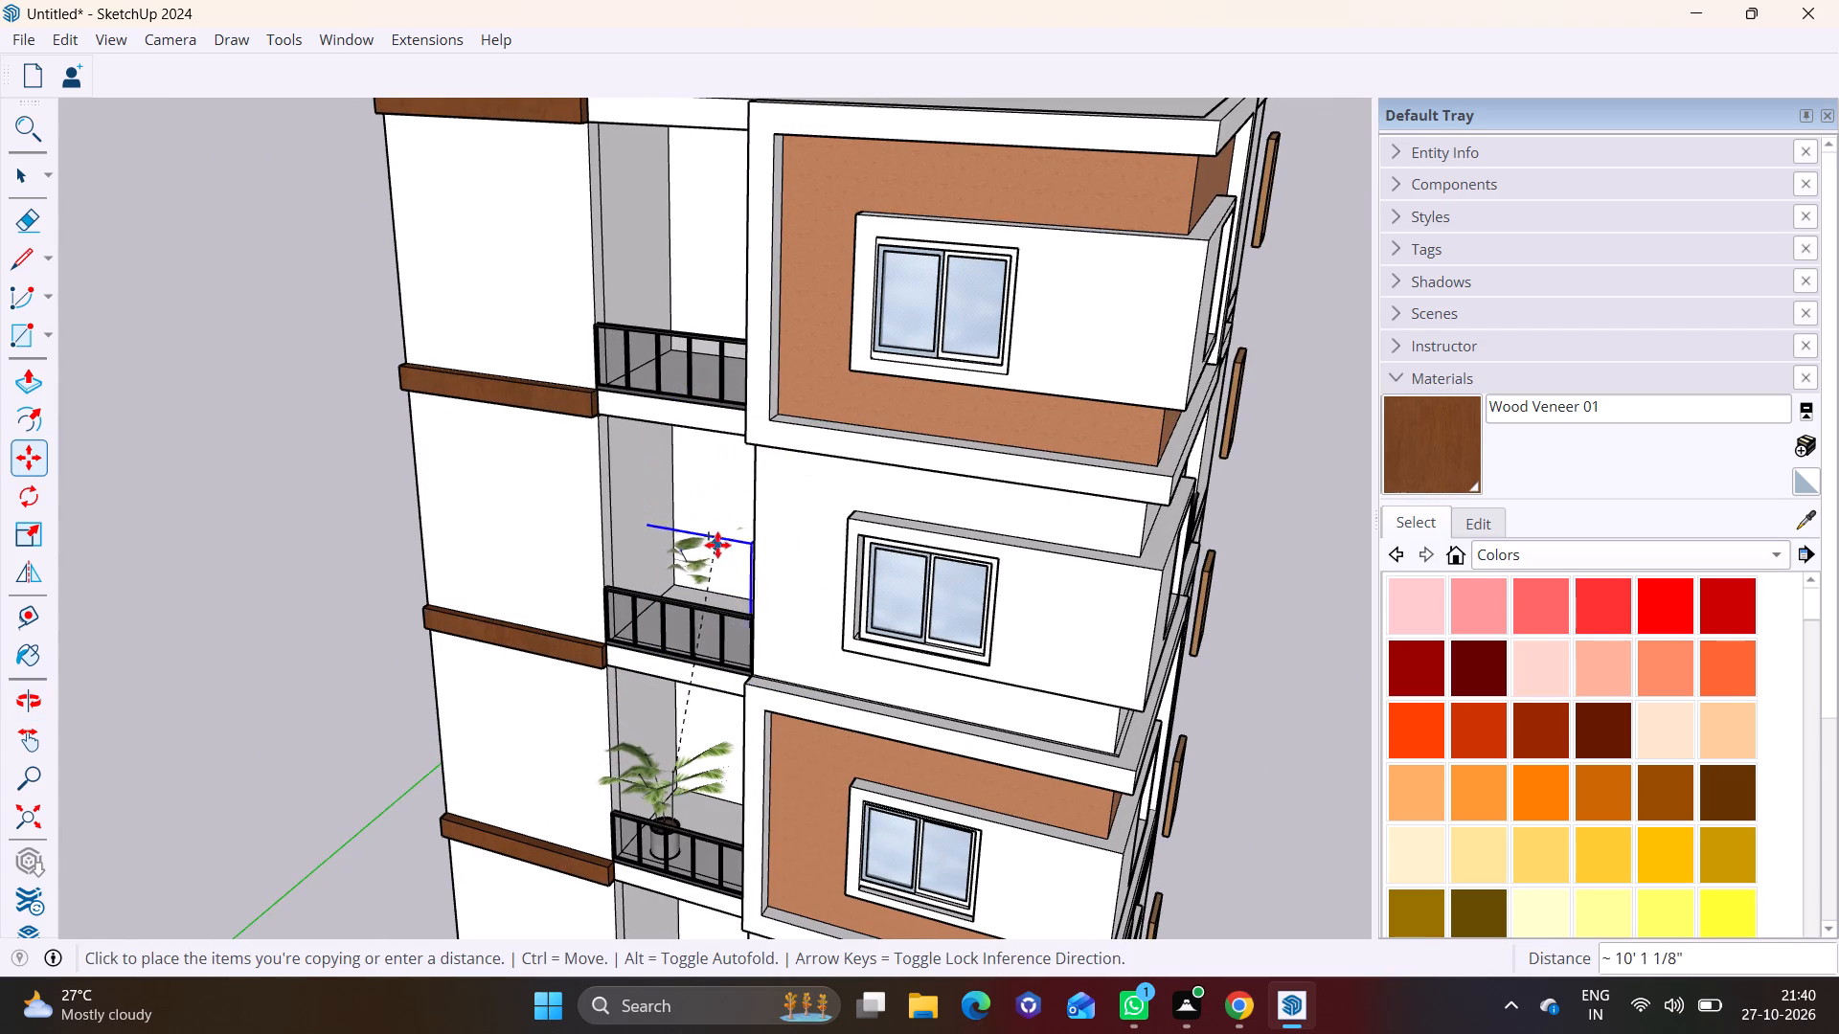
pyautogui.click(756, 544)
# Move the fourth-storey planter 4' 1 1/4" away from the balcony's side wall towards the wood-band end of the railing.
pyautogui.moveTo(720, 663); pyautogui.dragTo(1013, 470, button='middle')
pyautogui.scroll(2, 811, 548)
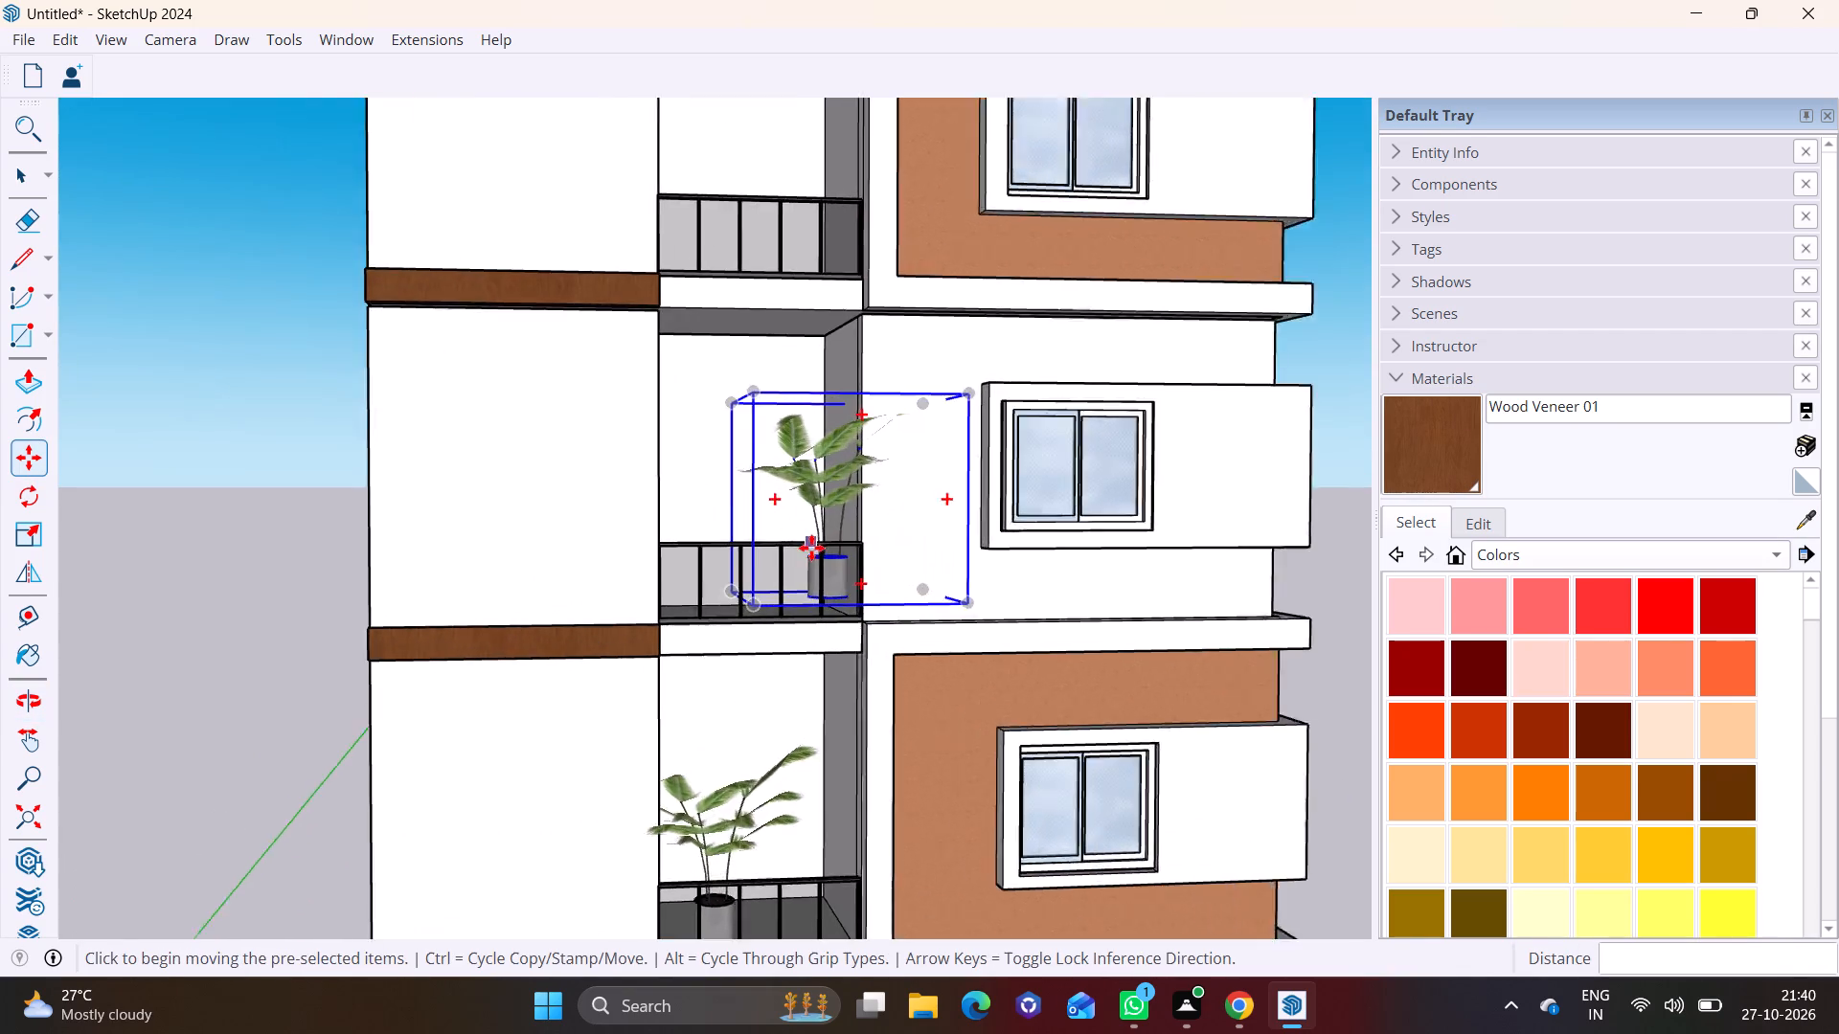
pyautogui.scroll(6, 811, 548)
pyautogui.click(878, 584)
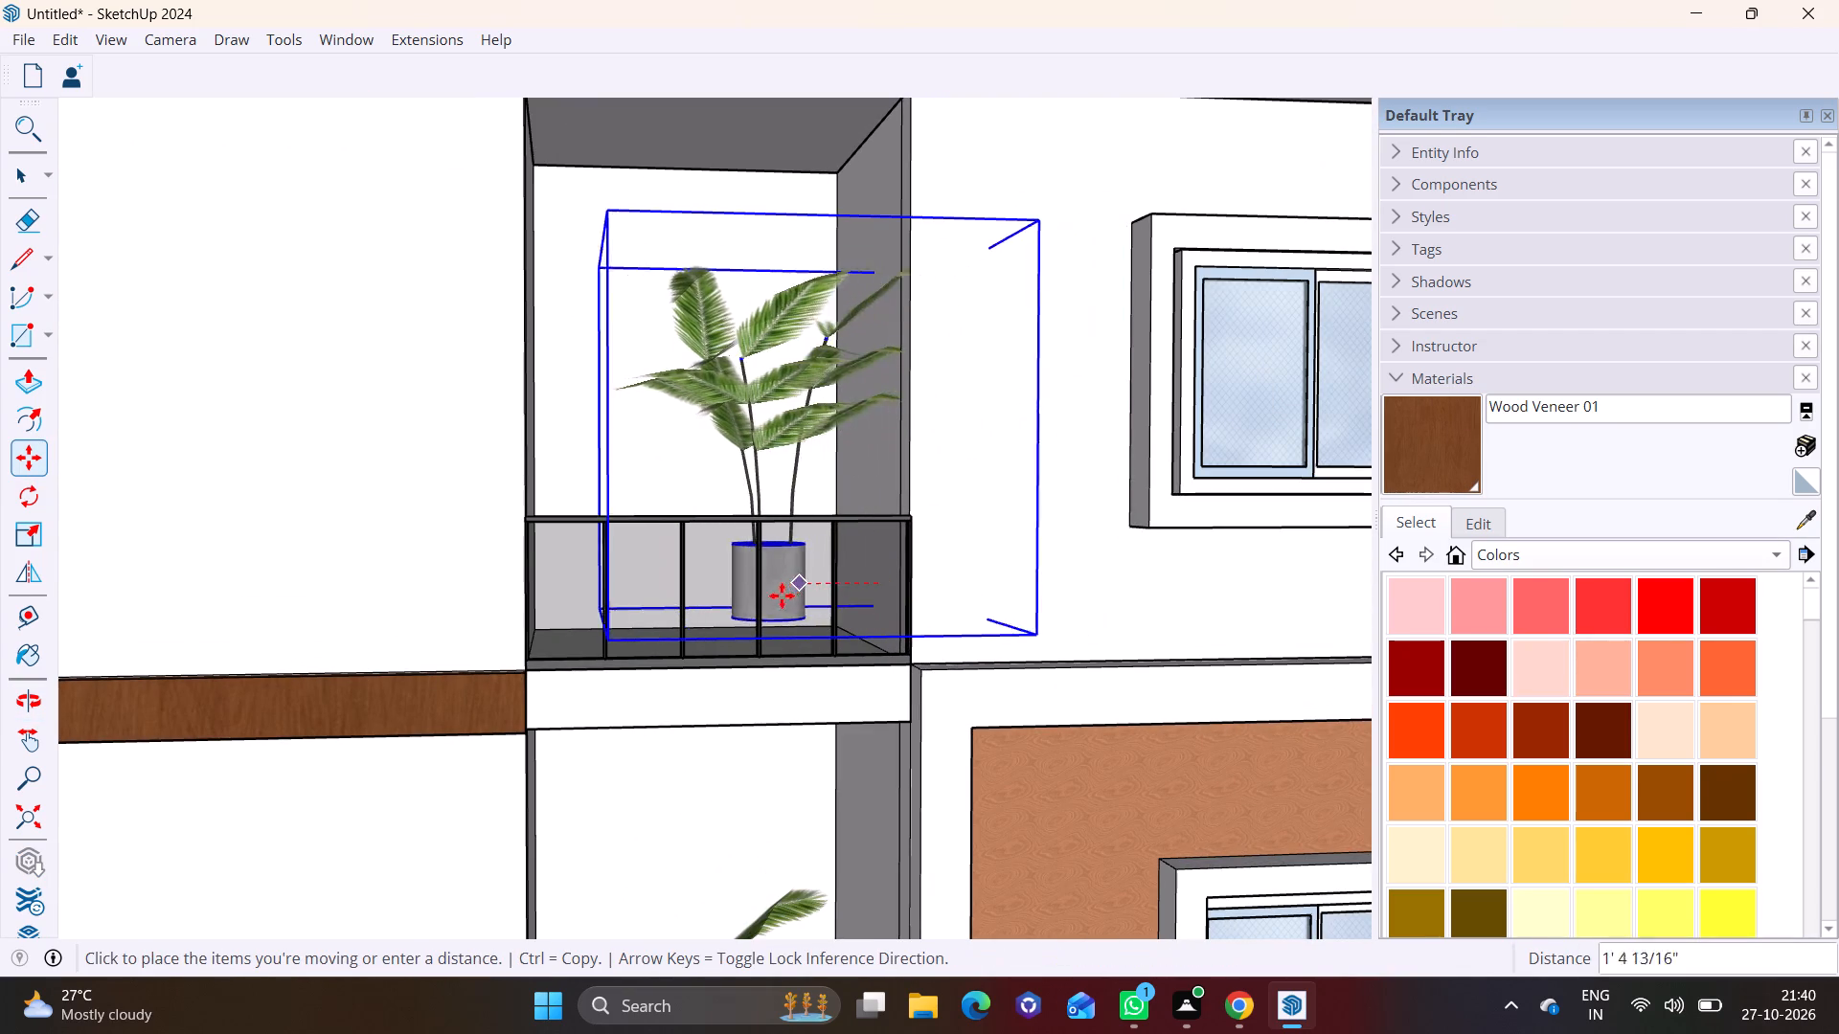
pyautogui.click(646, 618)
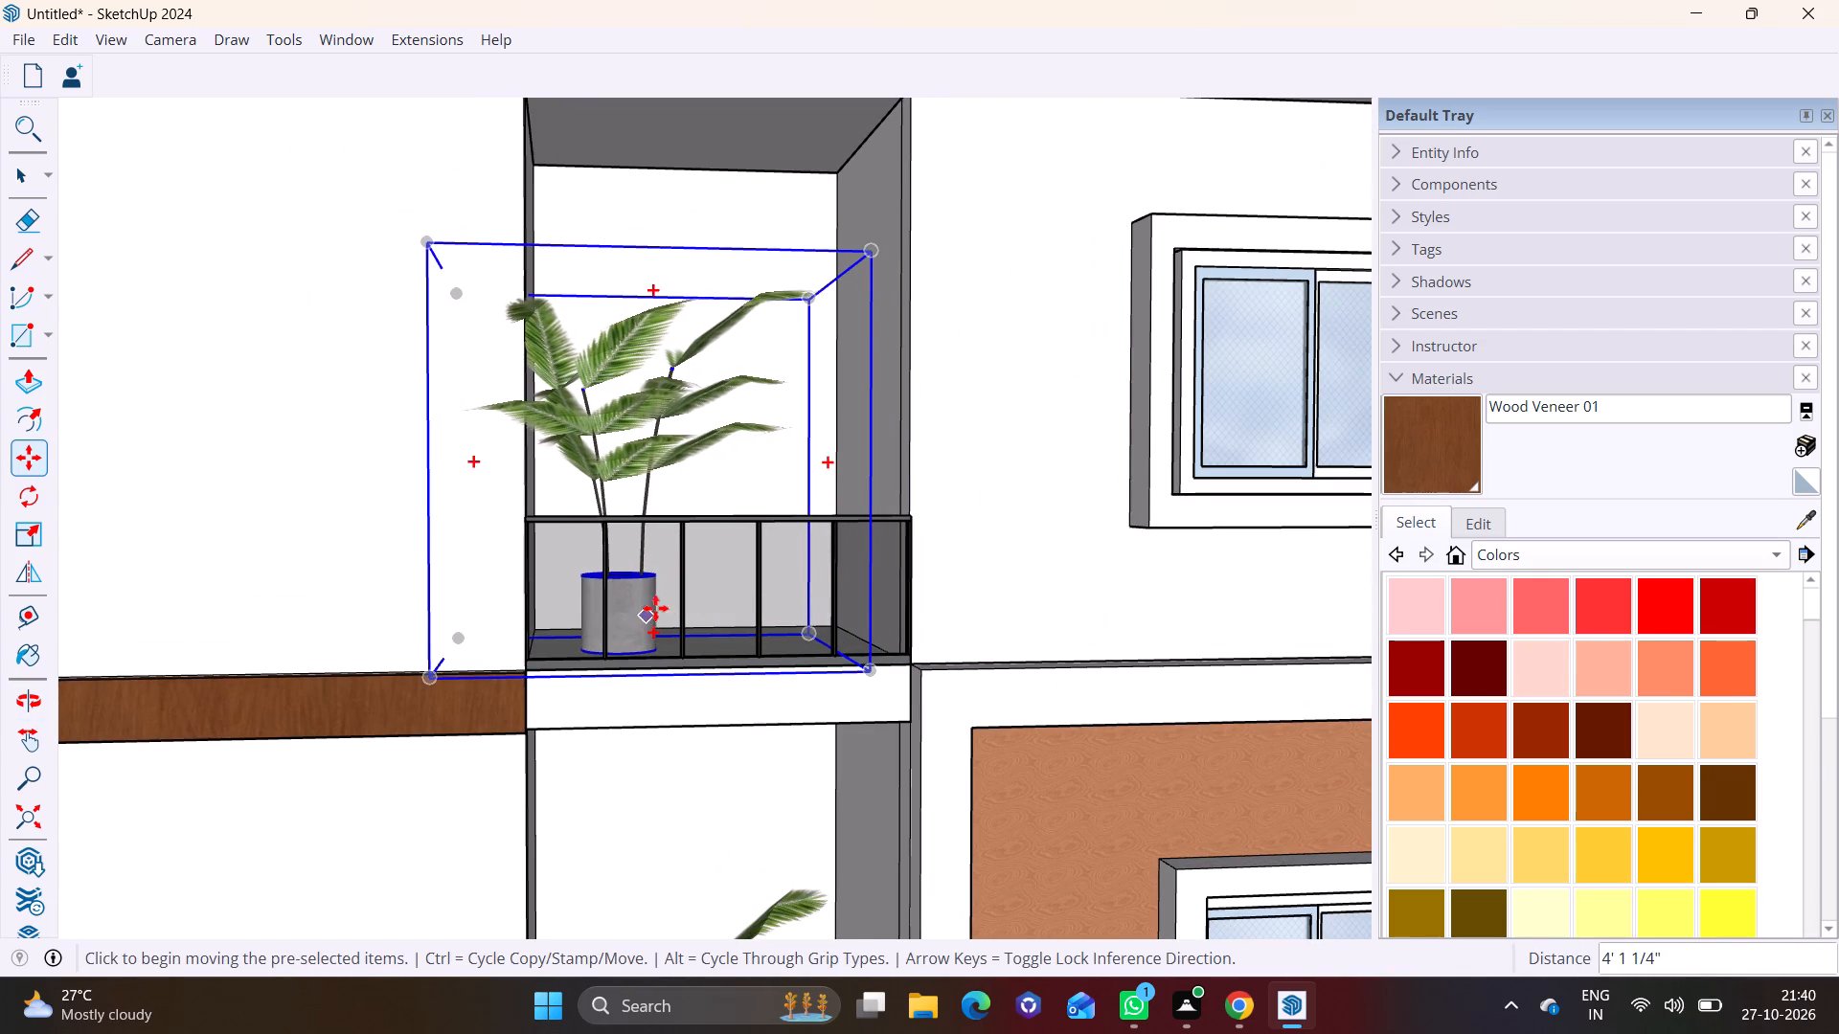
# Copy the fourth-storey planter about 11' 1" up to the top-storey balcony.
pyautogui.scroll(-5, 691, 542)
pyautogui.moveTo(595, 643); pyautogui.dragTo(587, 619, button='middle')
pyautogui.moveTo(702, 519); pyautogui.dragTo(696, 688, button='middle')
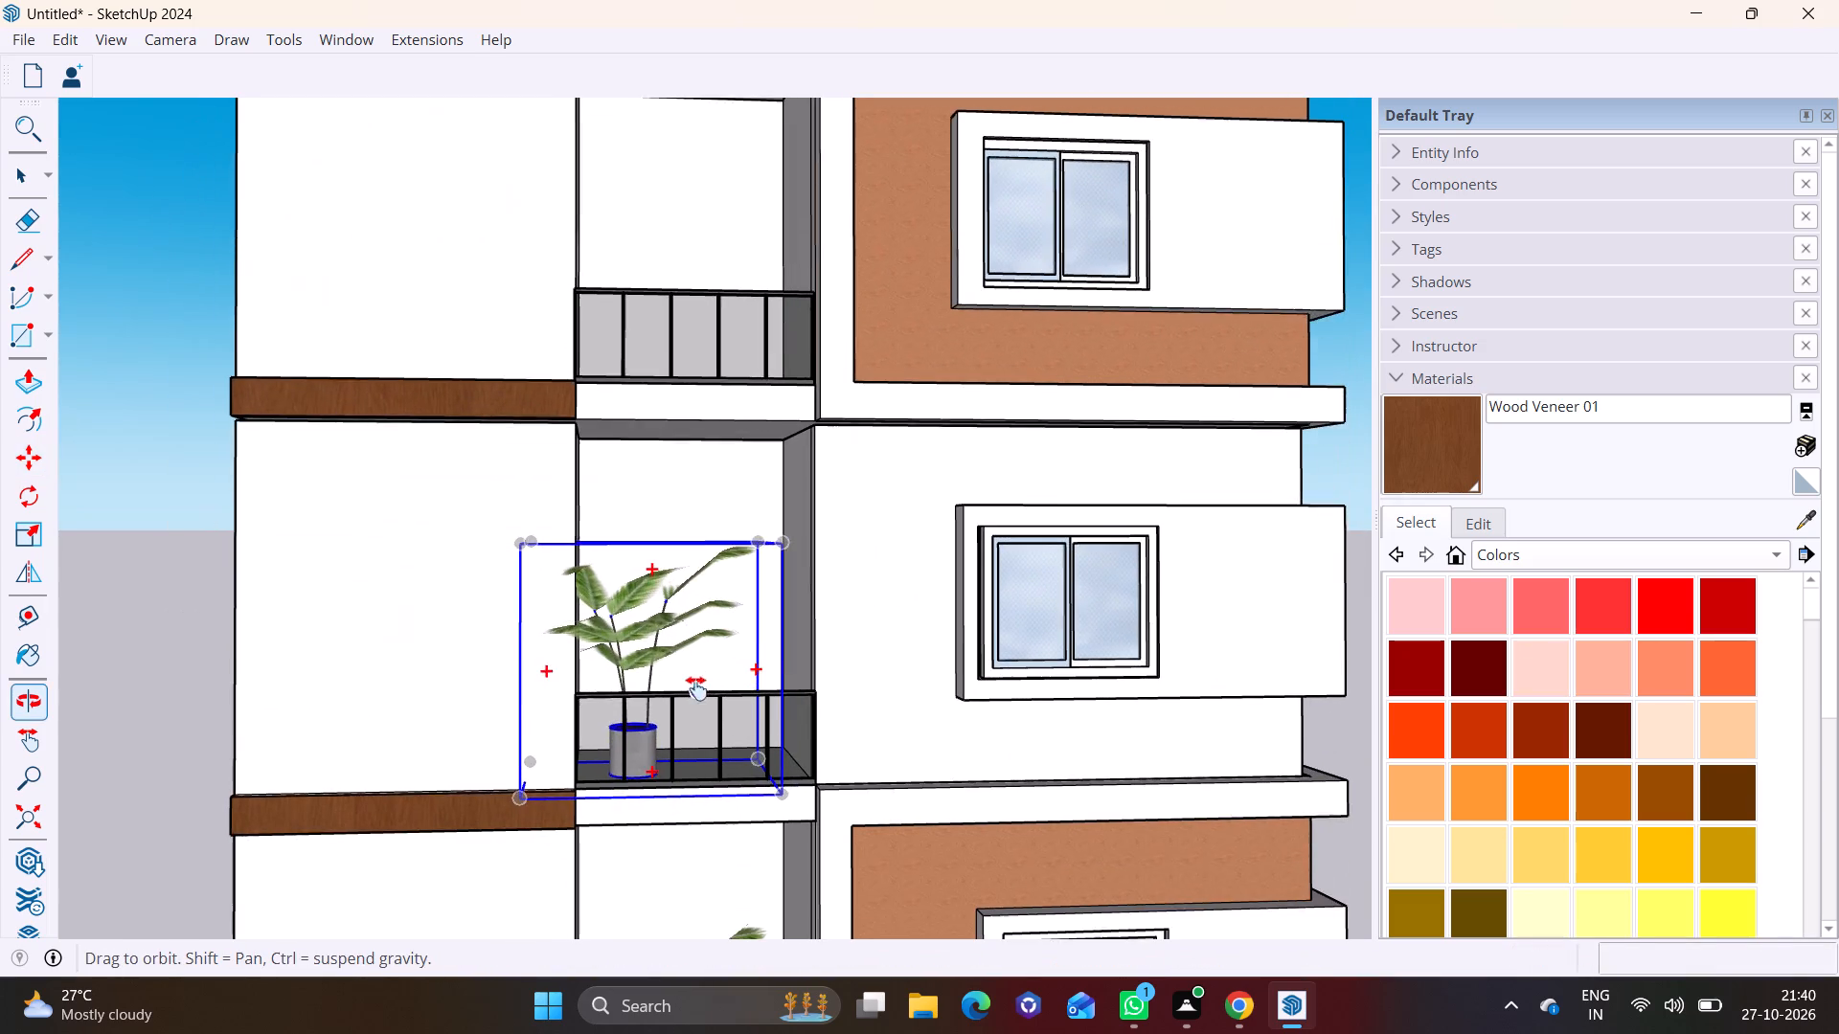
pyautogui.moveTo(696, 688); pyautogui.dragTo(696, 686, button='middle')
pyautogui.click(631, 758)
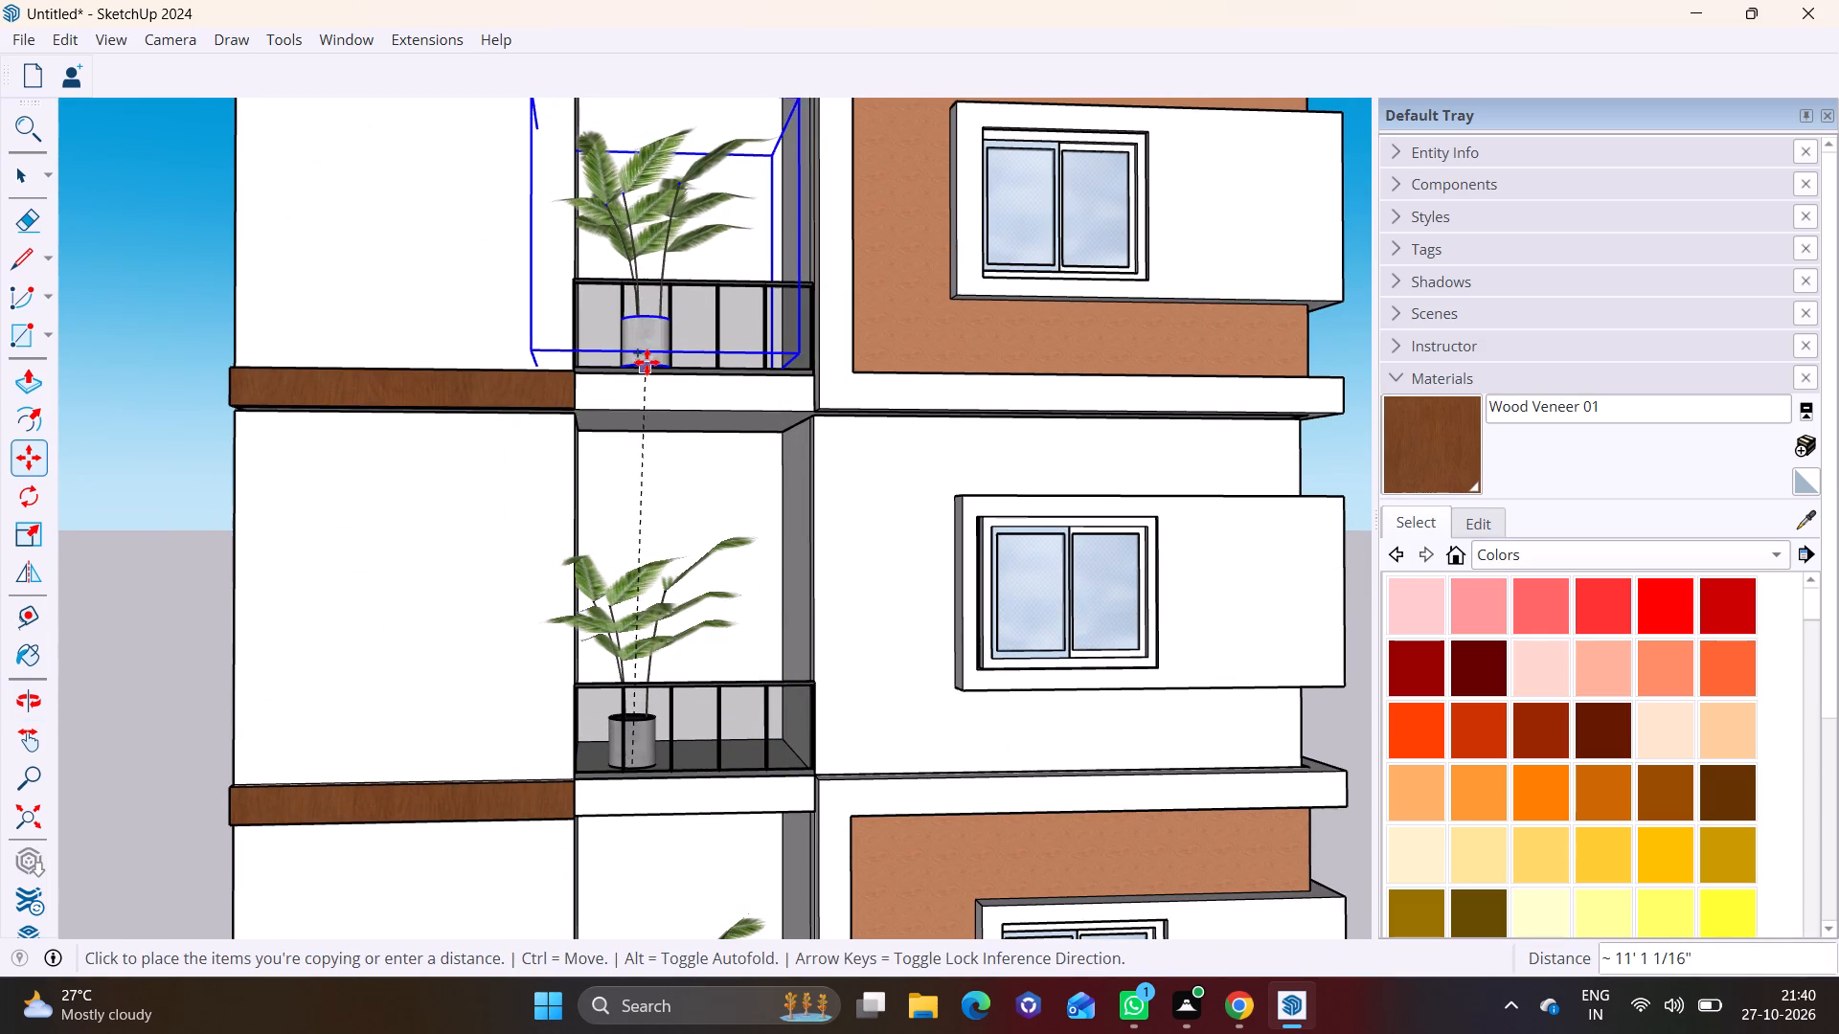
pyautogui.click(647, 365)
# Move the top-storey planter back from the railing onto the balcony floor.
pyautogui.scroll(1, 724, 373)
pyautogui.moveTo(724, 373); pyautogui.dragTo(419, 785, button='middle')
pyautogui.moveTo(418, 640); pyautogui.dragTo(429, 633)
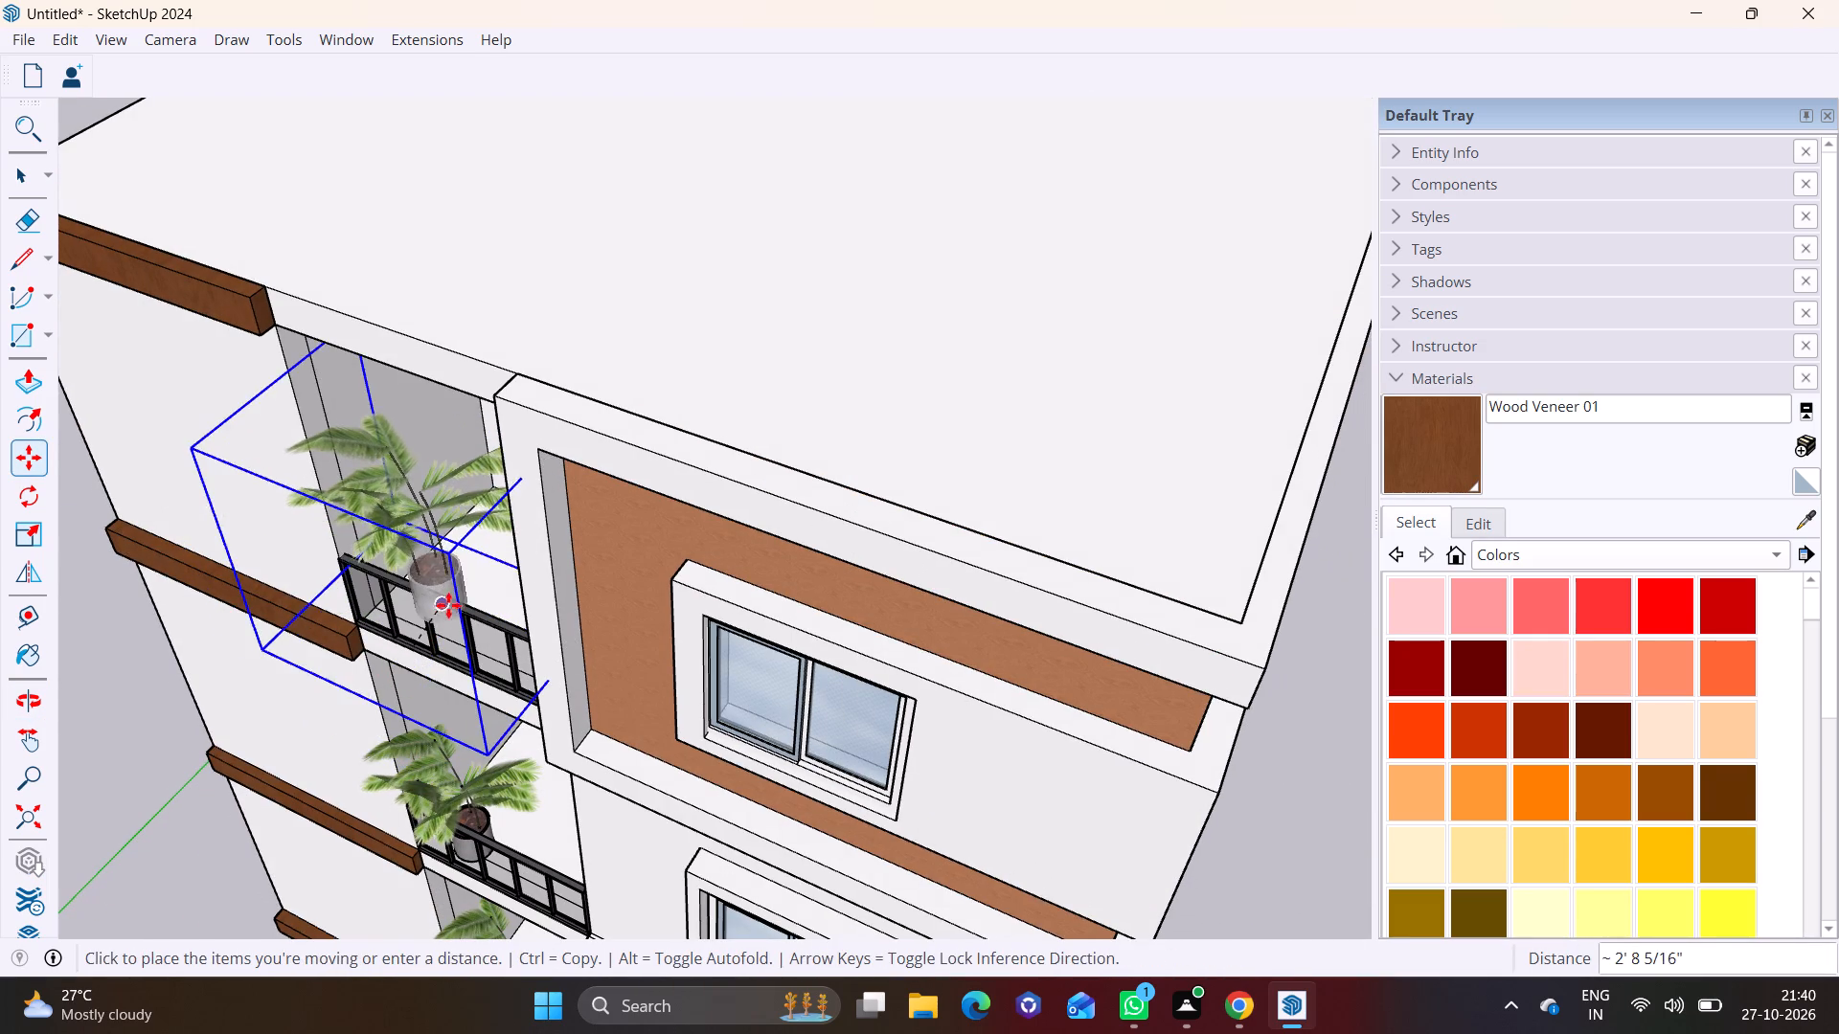
pyautogui.click(470, 585)
pyautogui.press('space')
pyautogui.click(572, 619)
# Copy the ground-storey planter about 21' 8" around to the ground-storey balcony on the adjacent facade with the wood-framed windows.
pyautogui.scroll(-4, 561, 624)
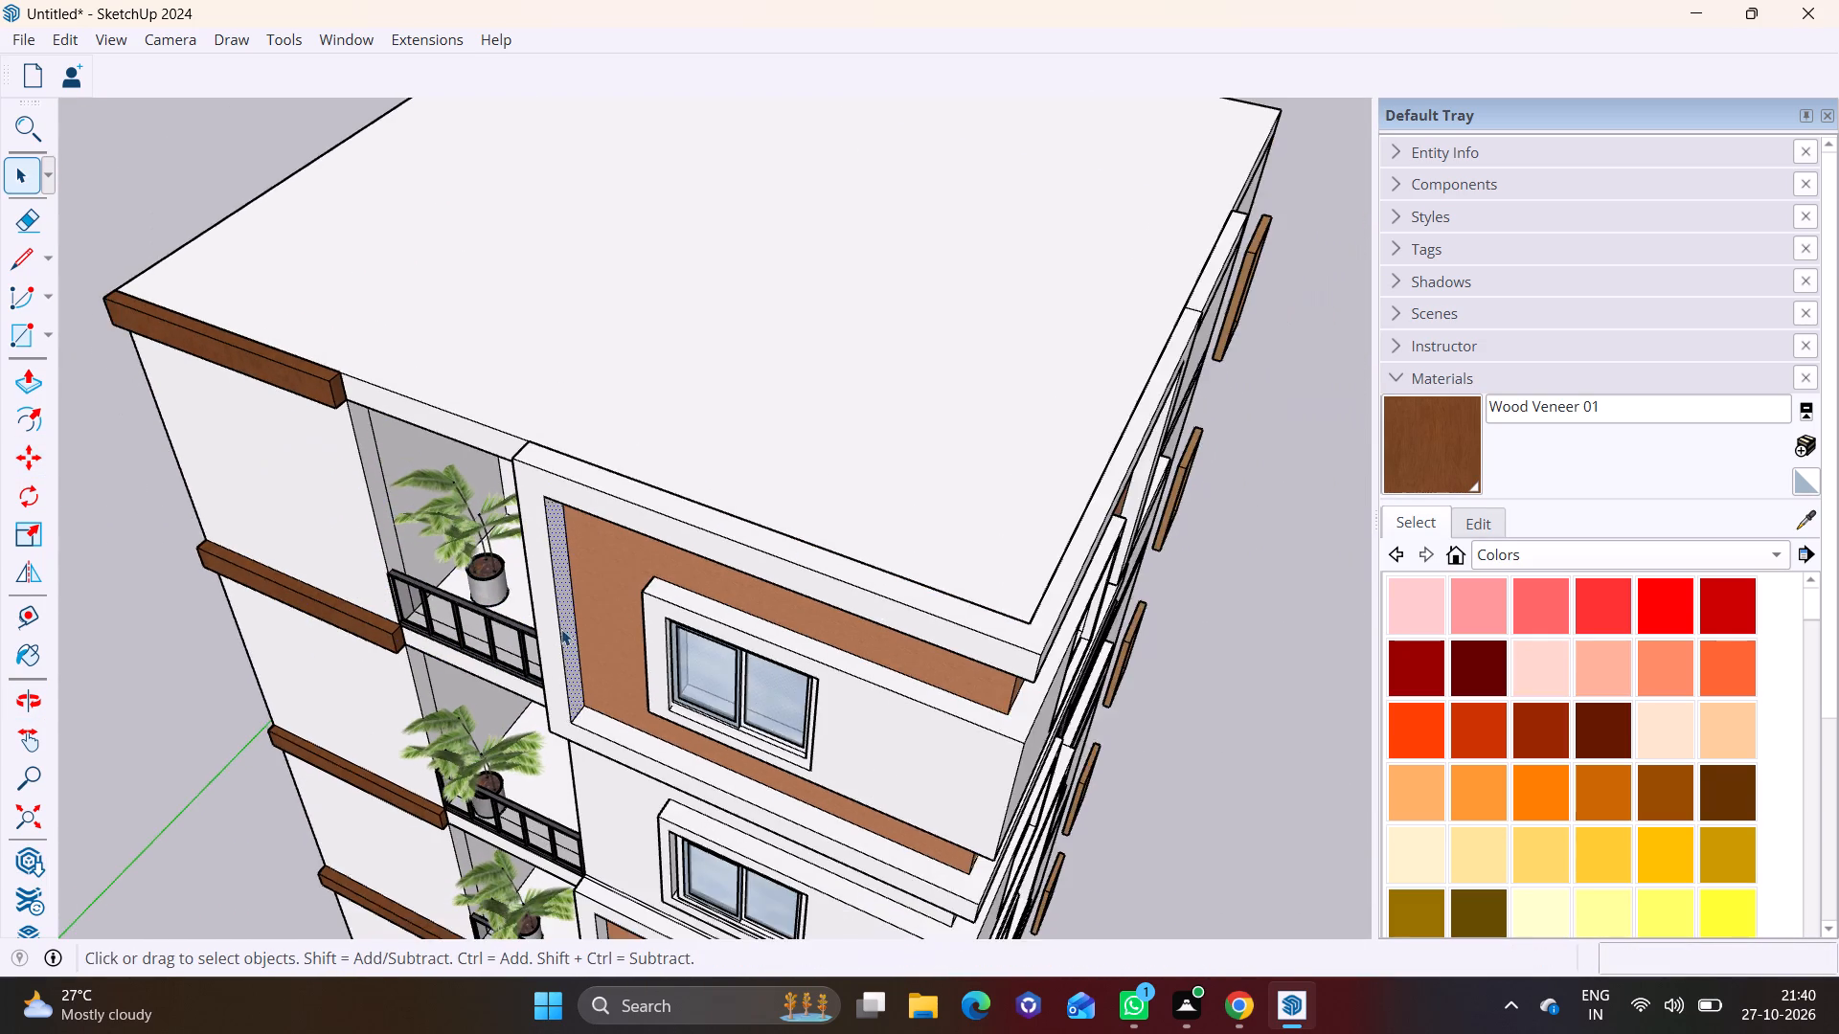
pyautogui.scroll(-4, 561, 629)
pyautogui.moveTo(599, 706); pyautogui.dragTo(686, 347, button='middle')
pyautogui.scroll(-3, 634, 533)
pyautogui.keyDown('shift'); pyautogui.moveTo(662, 582); pyautogui.dragTo(661, 303, button='middle'); pyautogui.keyUp('shift')
pyautogui.moveTo(599, 709); pyautogui.dragTo(562, 699, button='middle')
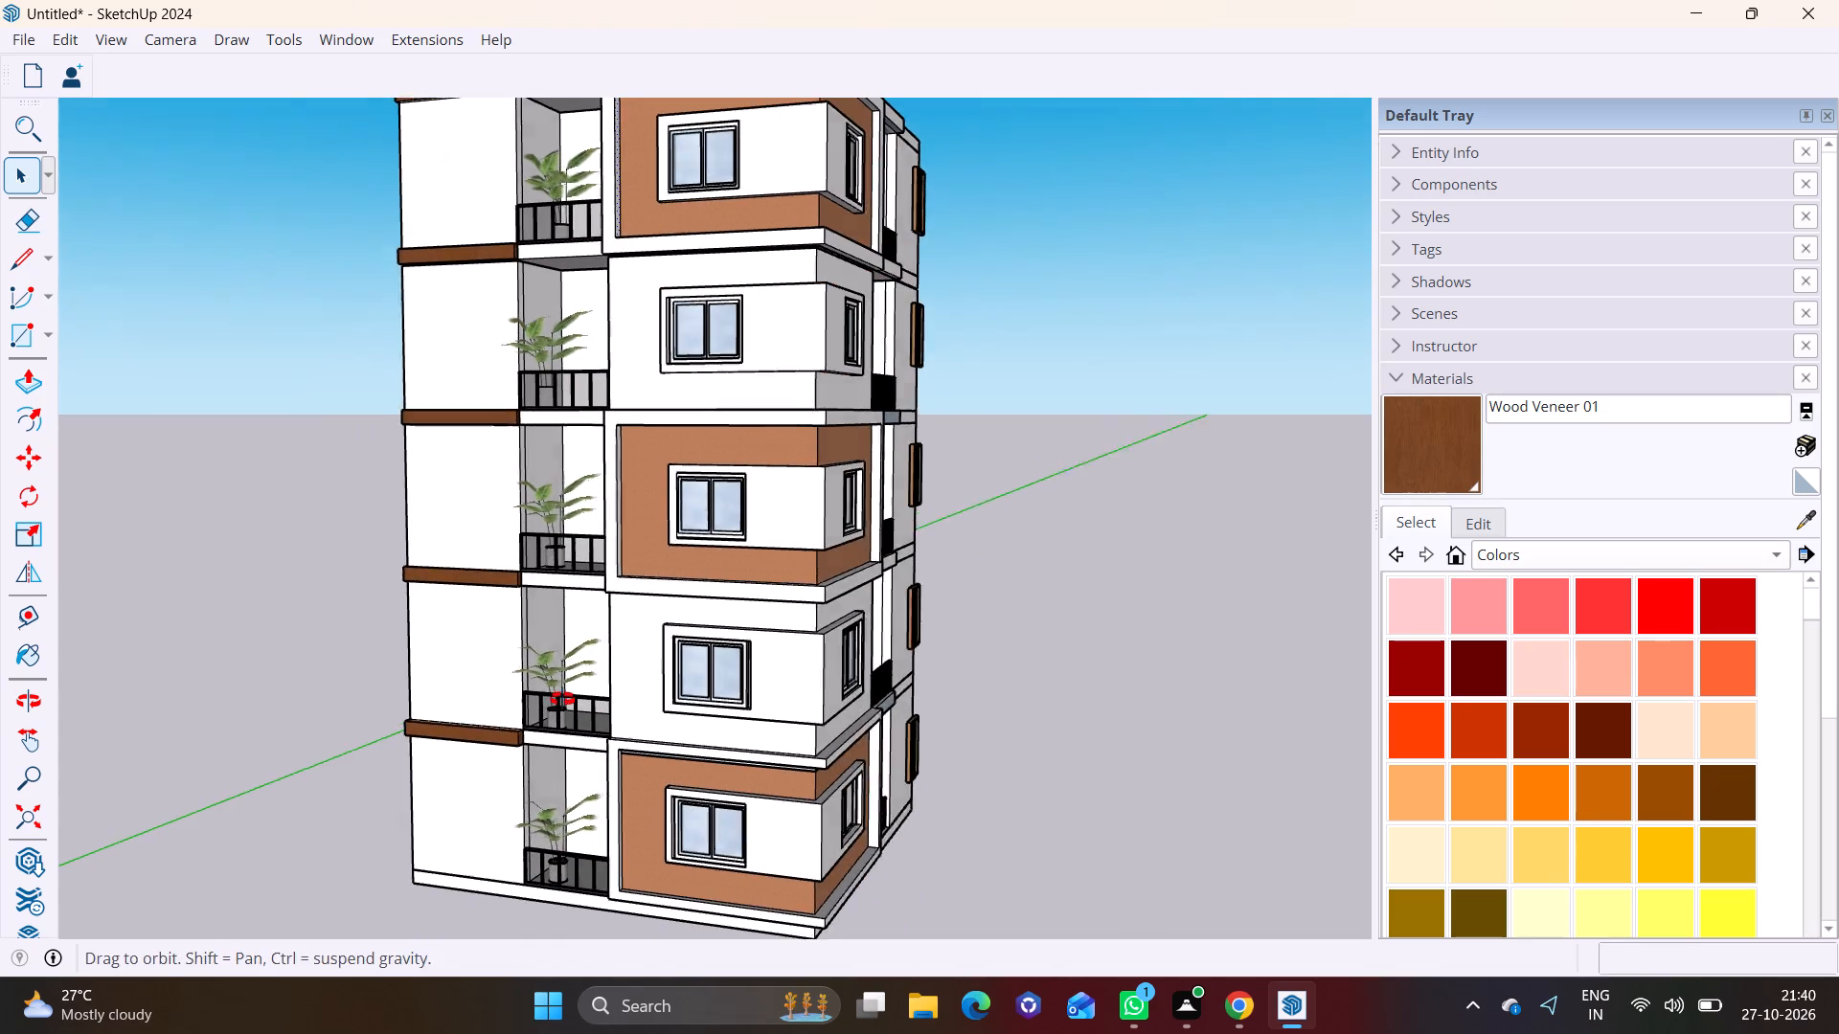
pyautogui.moveTo(562, 699); pyautogui.dragTo(489, 677, button='middle')
pyautogui.click(552, 806)
pyautogui.press('m')
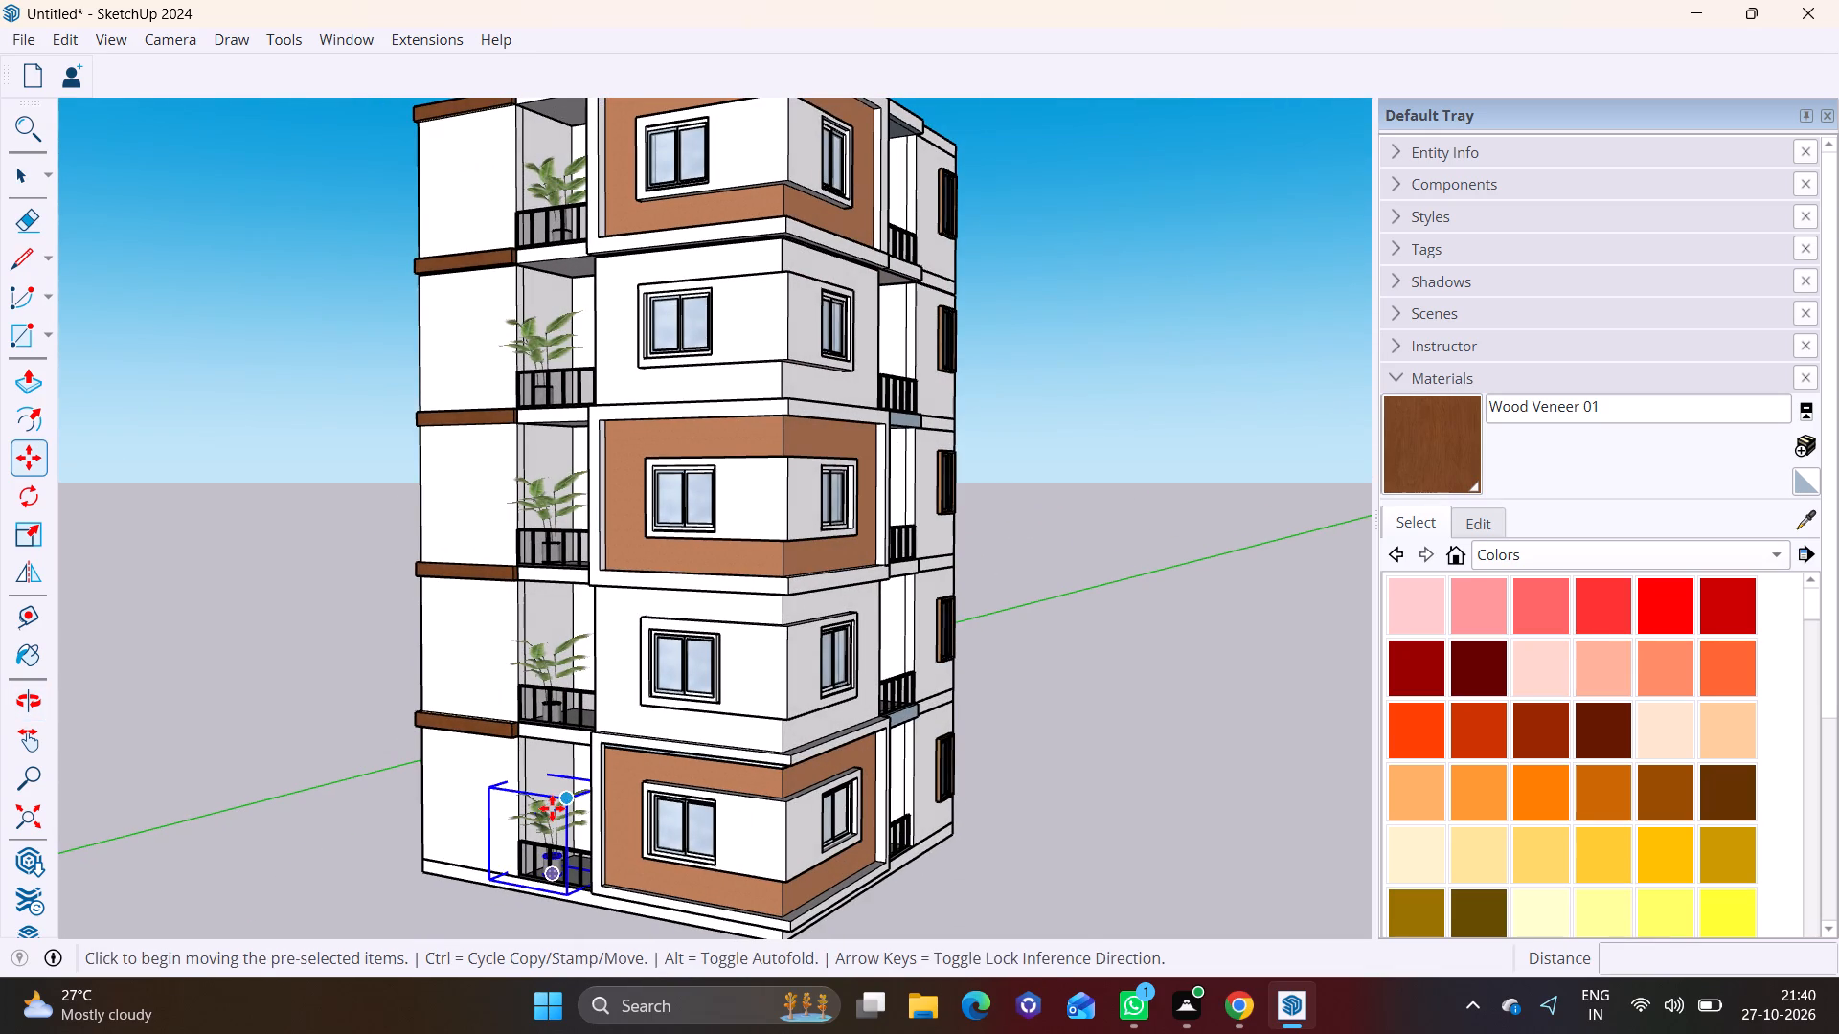
pyautogui.click(552, 809)
pyautogui.middleClick(767, 621)
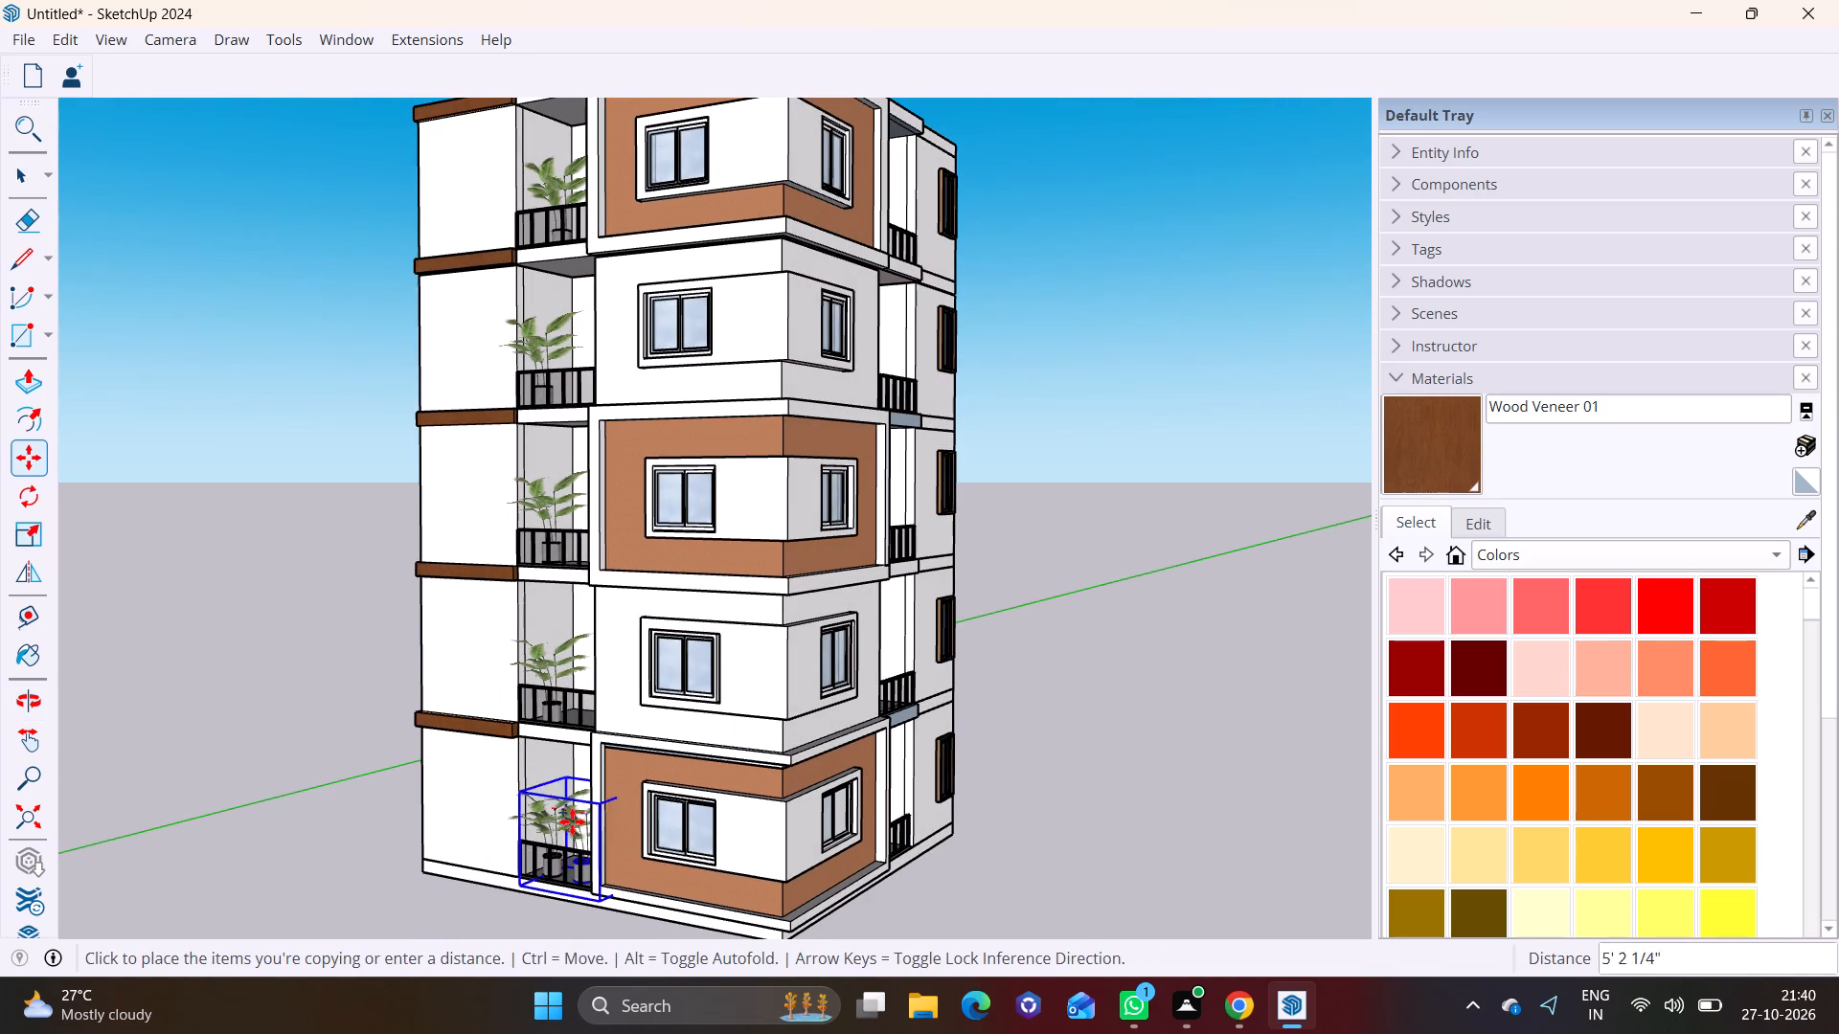
pyautogui.moveTo(904, 655); pyautogui.dragTo(304, 702, button='middle')
pyautogui.scroll(2, 336, 801)
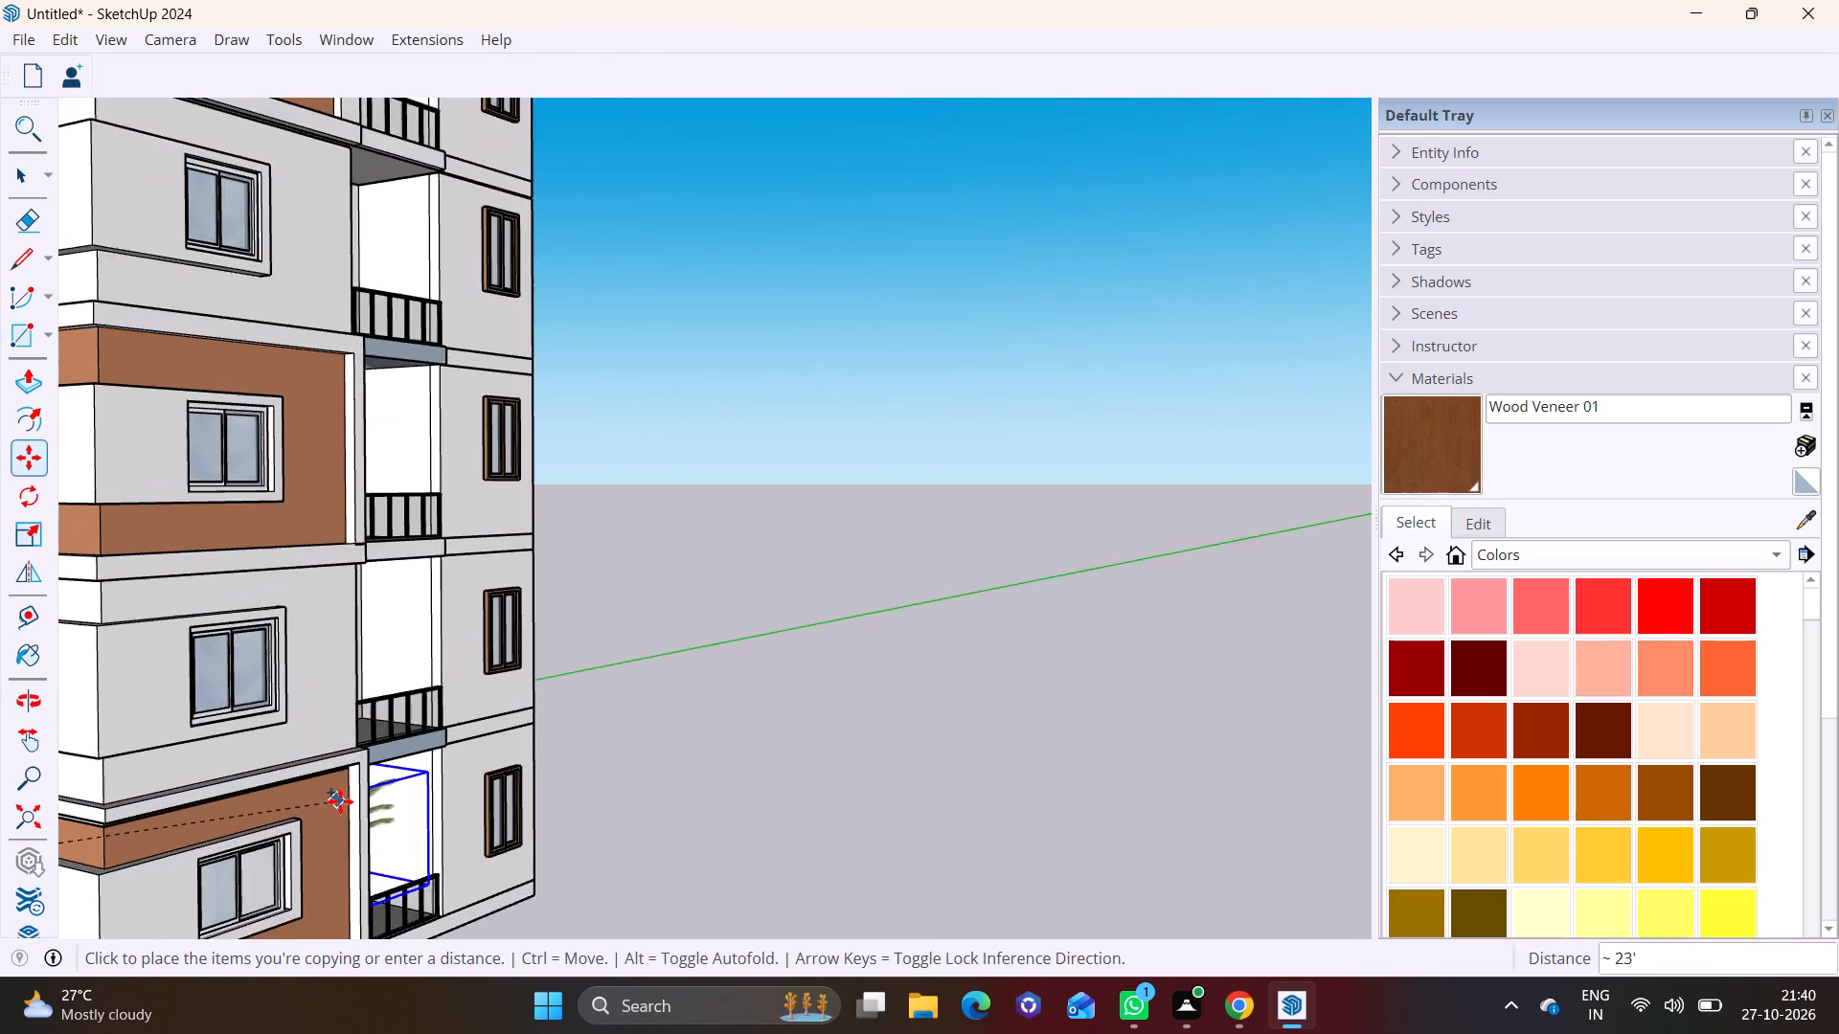
pyautogui.scroll(5, 340, 801)
pyautogui.moveTo(383, 801); pyautogui.dragTo(125, 846, button='middle')
pyautogui.moveTo(458, 733); pyautogui.dragTo(212, 748, button='middle')
pyautogui.keyDown('shift'); pyautogui.moveTo(238, 730); pyautogui.dragTo(400, 578, button='middle'); pyautogui.keyUp('shift')
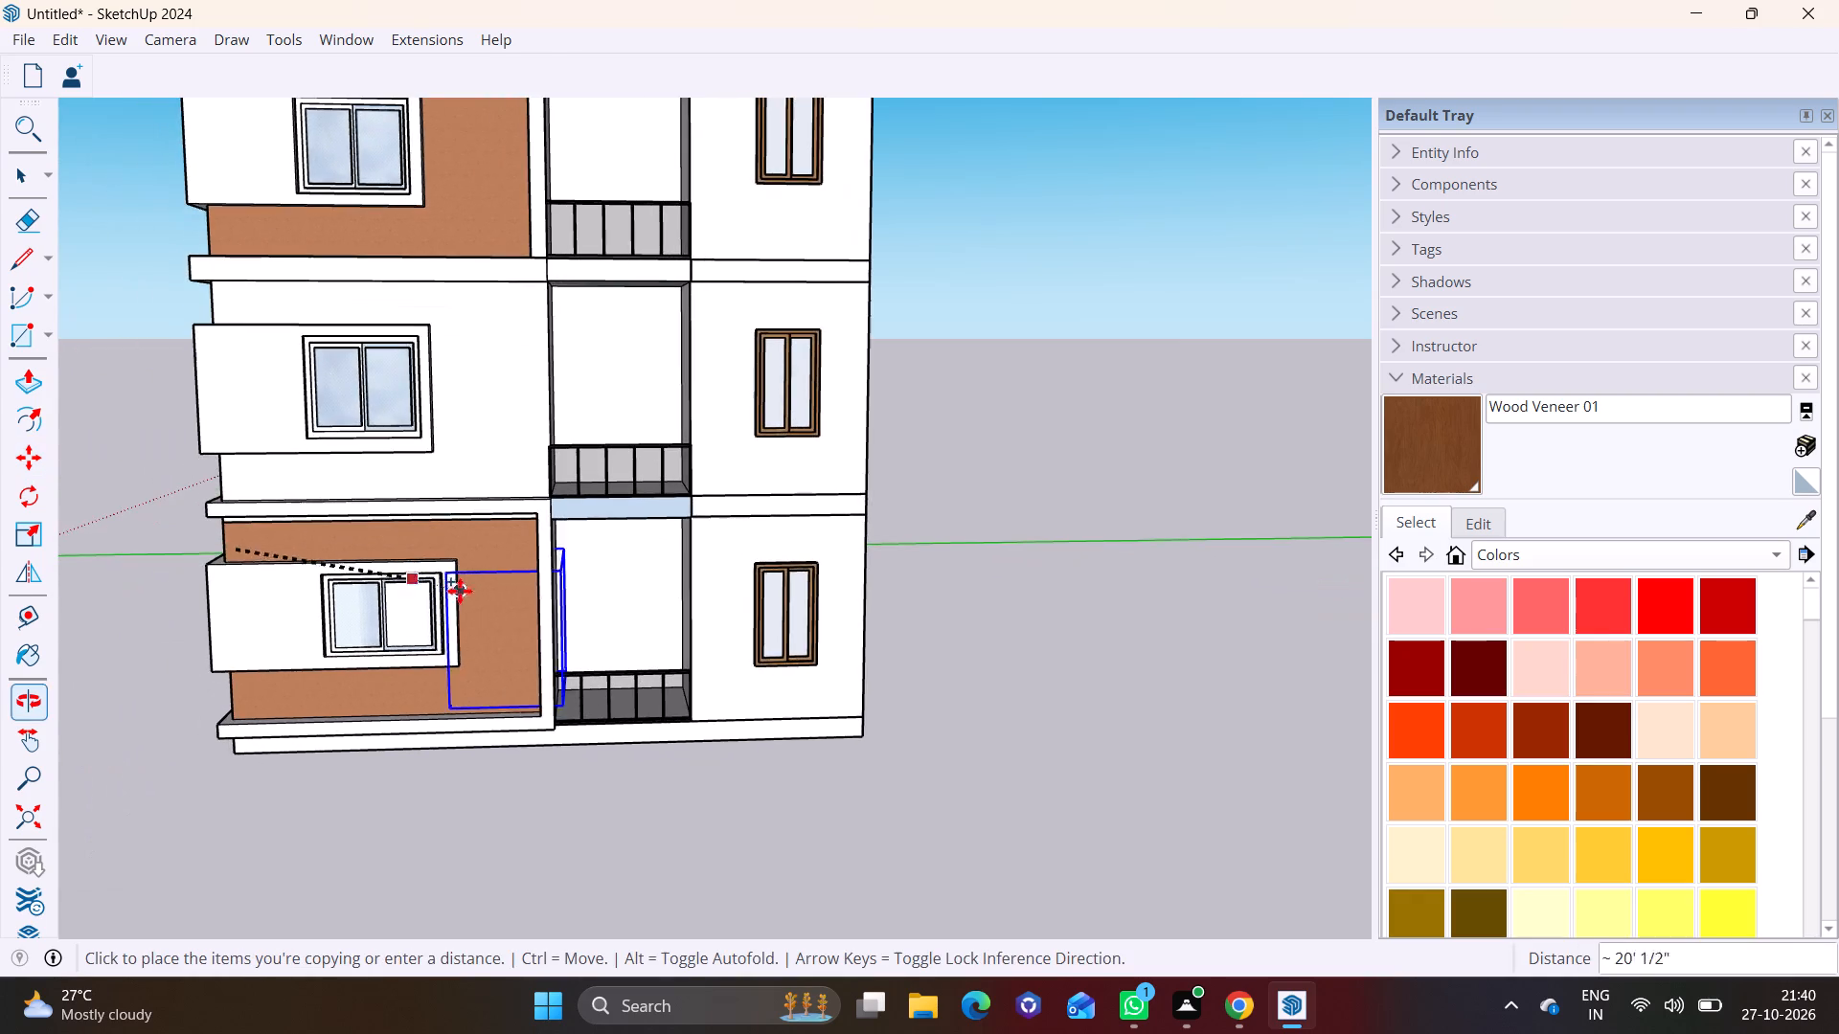
pyautogui.scroll(6, 577, 598)
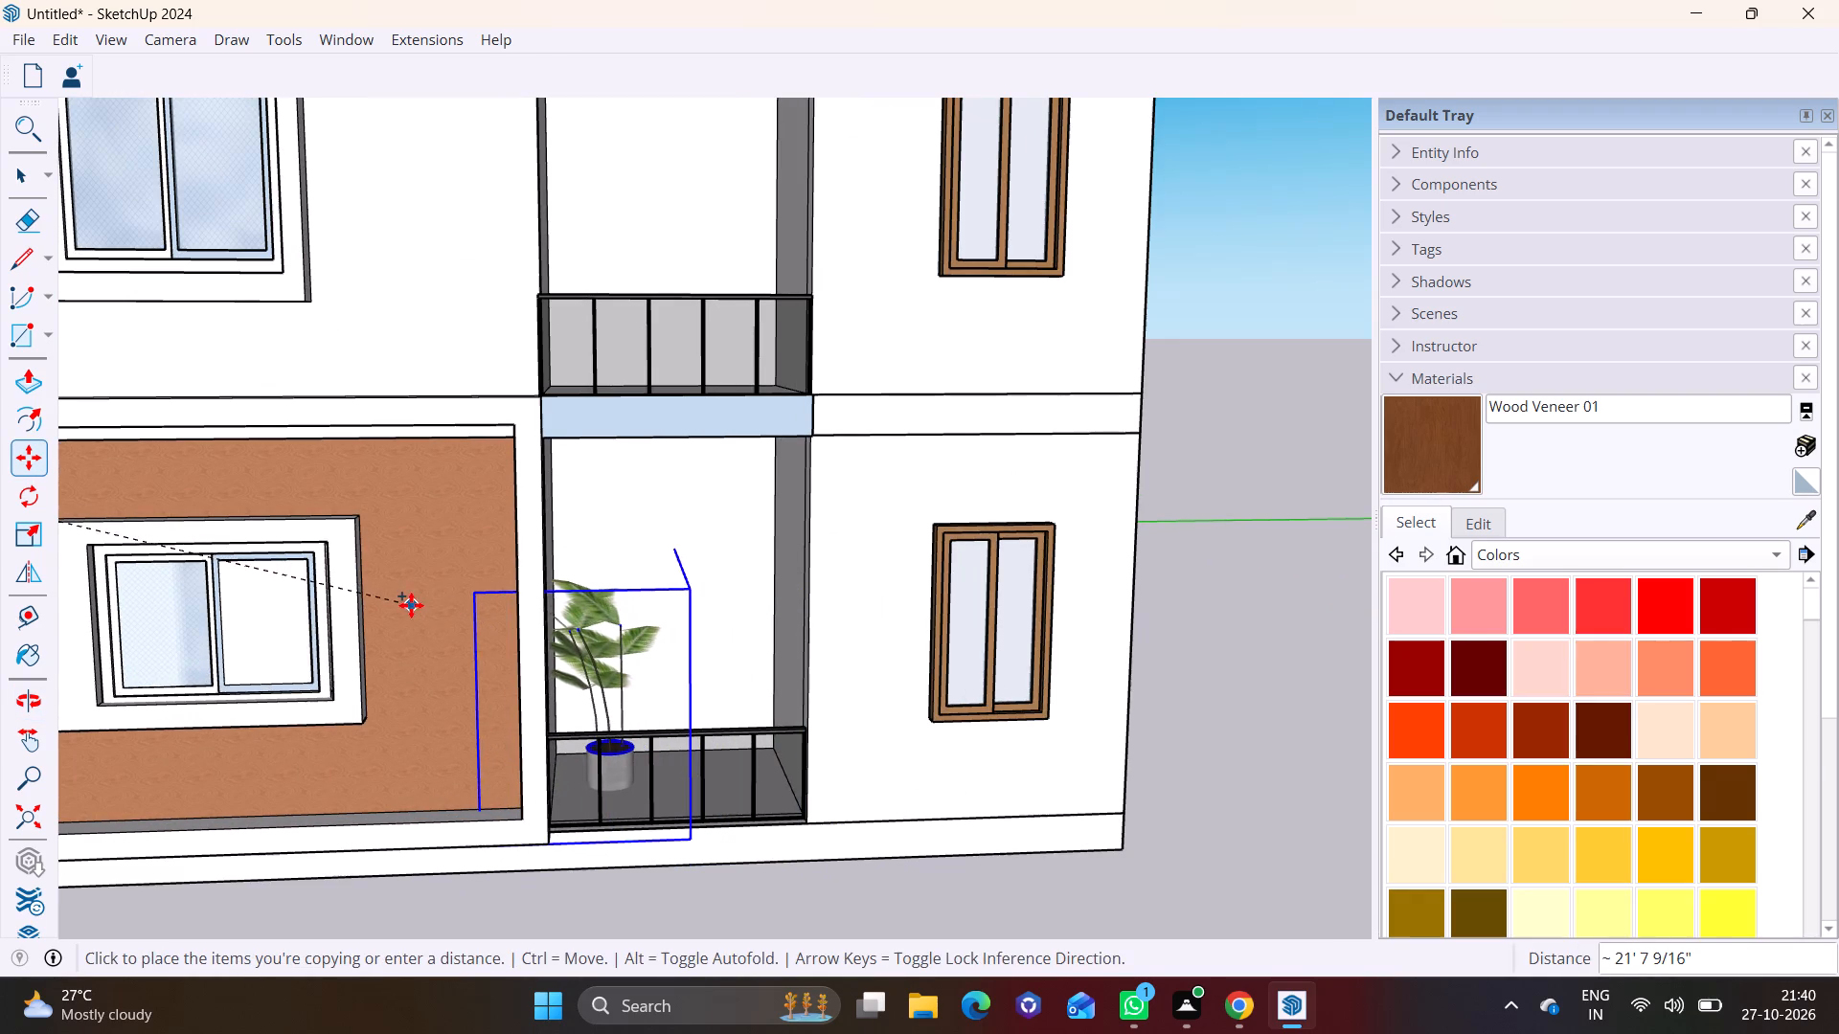
pyautogui.click(411, 604)
pyautogui.moveTo(576, 648); pyautogui.dragTo(388, 648, button='middle')
pyautogui.press('space')
pyautogui.click(824, 748)
# Move the ground-storey planter 8 3/4" along the balcony, away from the side wall beside the brown wall panel.
pyautogui.moveTo(769, 778); pyautogui.dragTo(443, 788, button='middle')
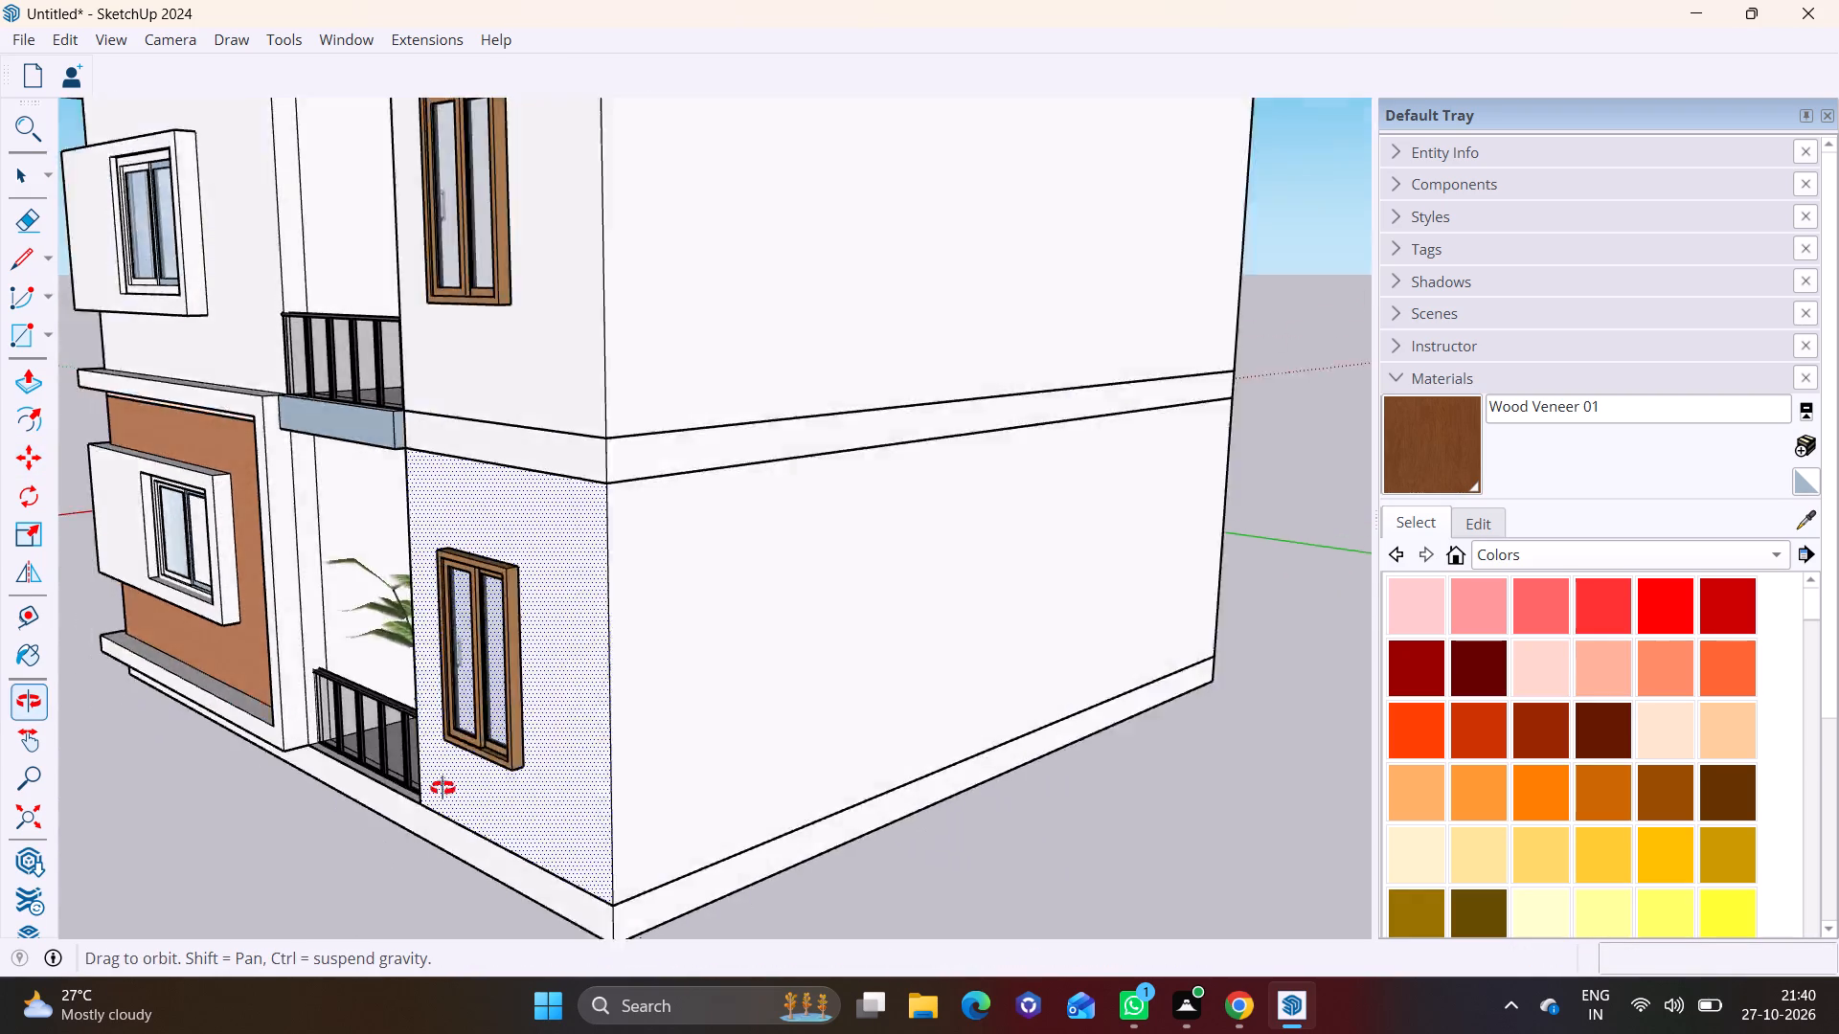
pyautogui.moveTo(443, 788); pyautogui.dragTo(403, 748, button='middle')
pyautogui.keyDown('shift'); pyautogui.moveTo(421, 633); pyautogui.dragTo(693, 760, button='middle'); pyautogui.keyUp('shift')
pyautogui.moveTo(631, 788); pyautogui.dragTo(828, 752, button='middle')
pyautogui.scroll(6, 799, 751)
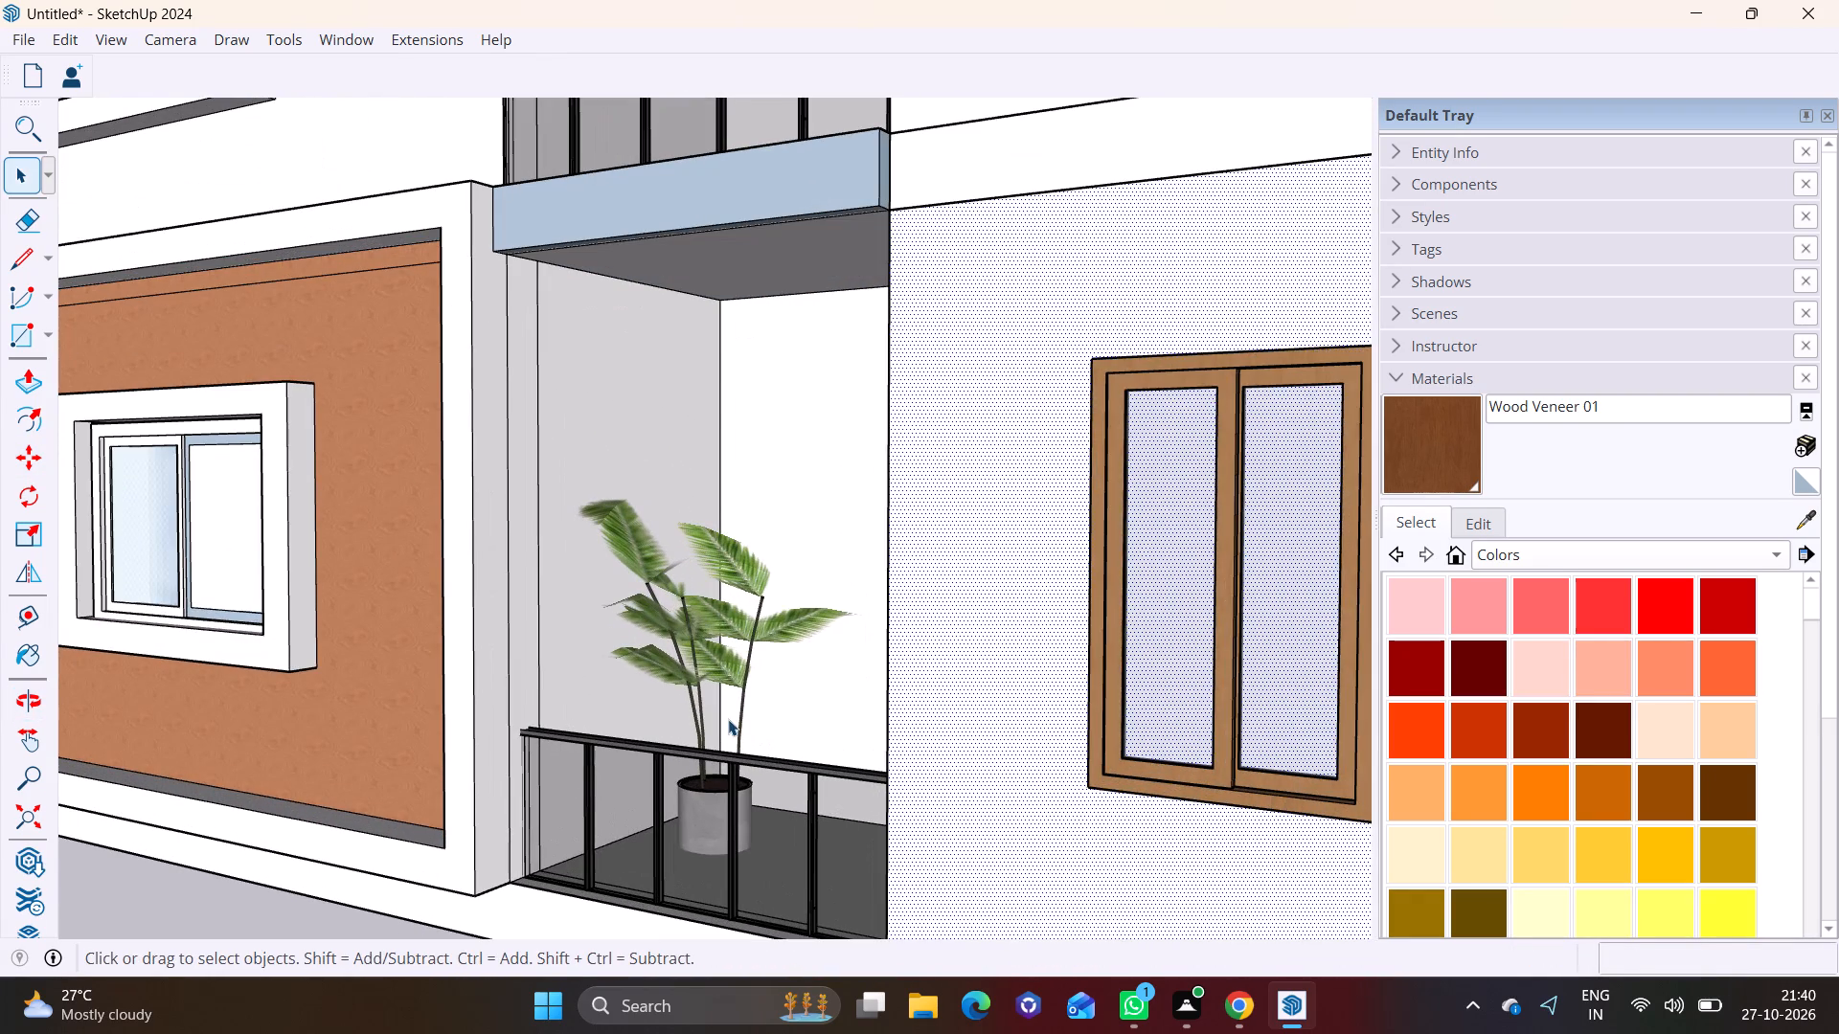
pyautogui.click(728, 719)
pyautogui.click(684, 670)
pyautogui.press('m')
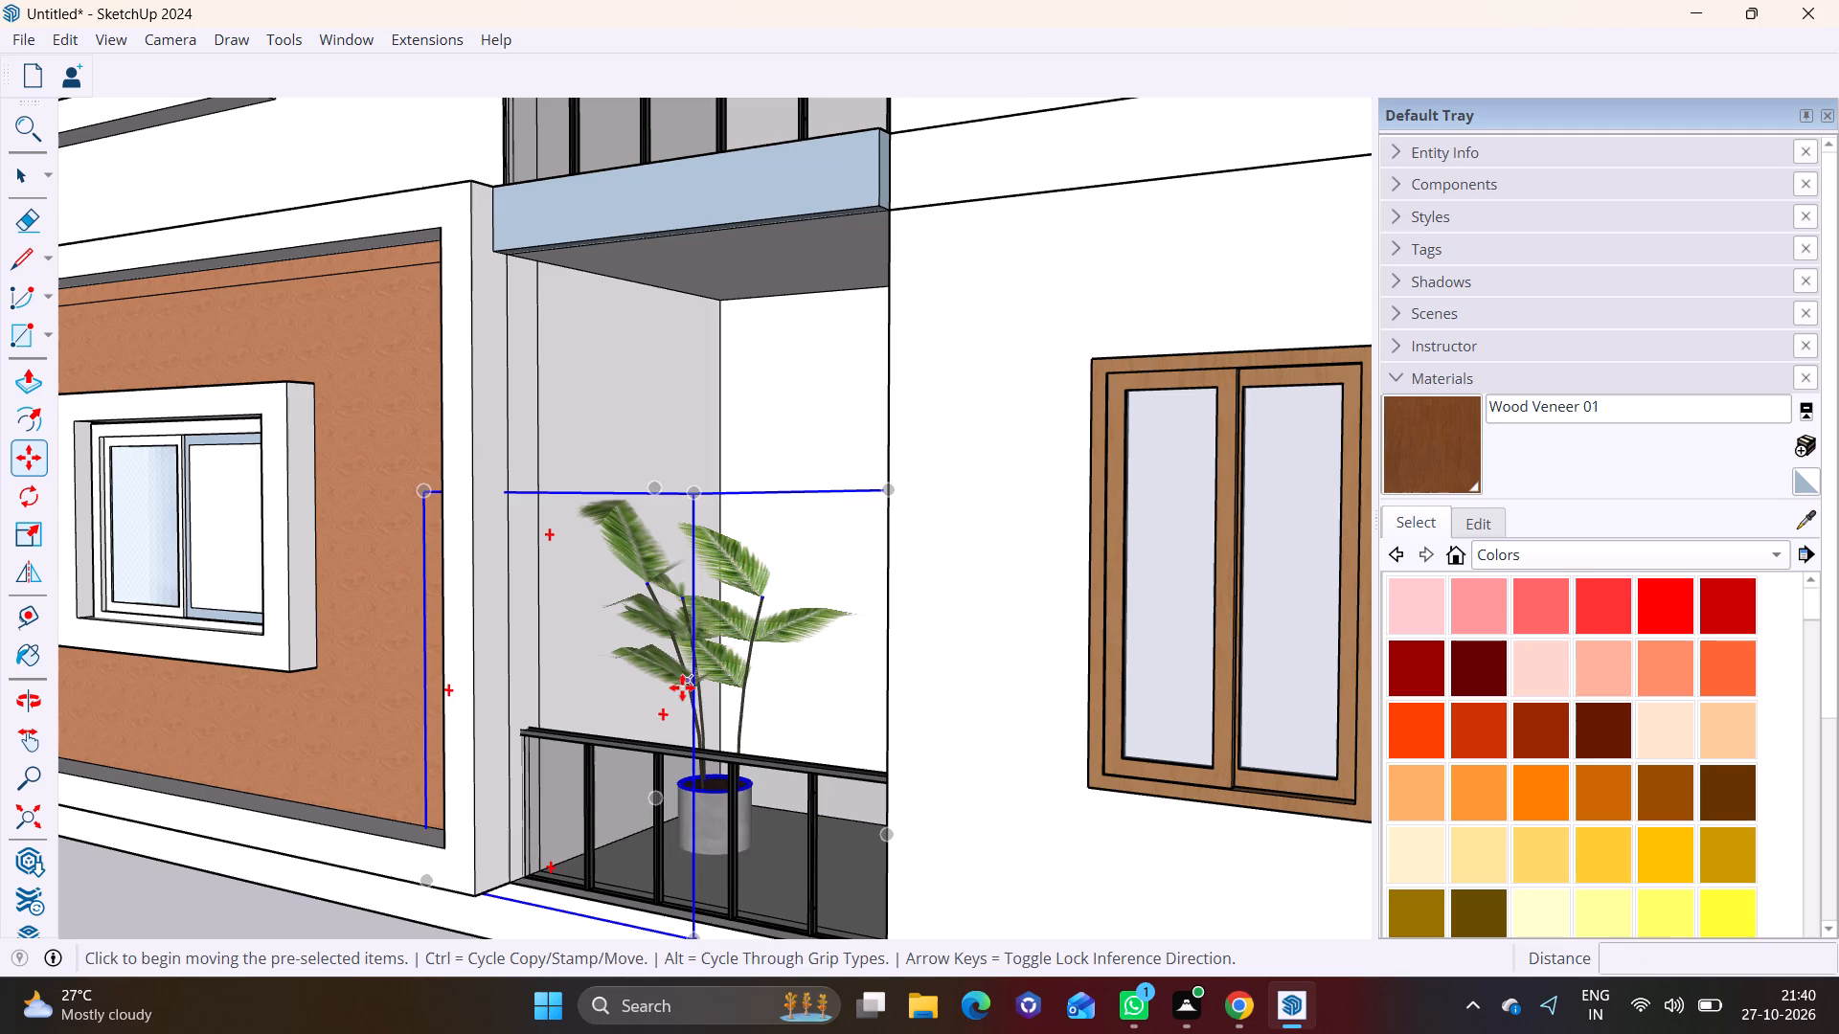
pyautogui.click(682, 687)
pyautogui.click(719, 692)
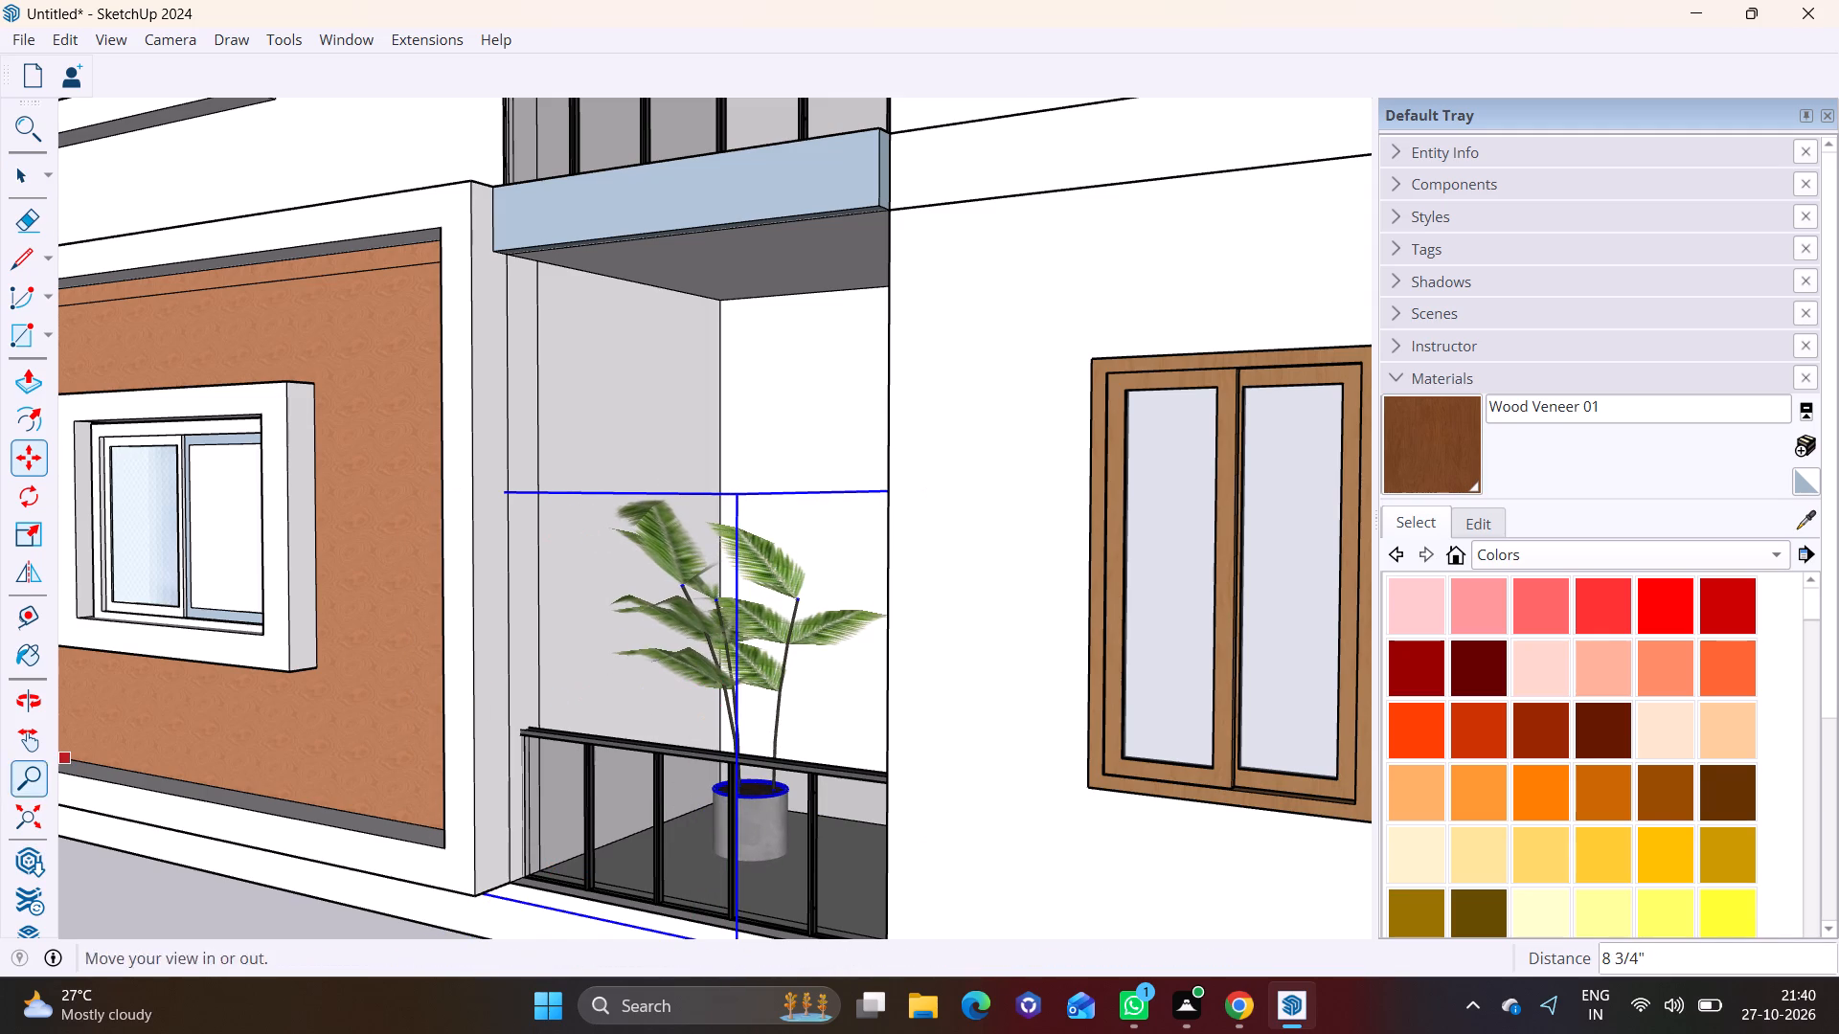
# Copy the ground-storey planter about 11' 7" up to the second-storey balcony on the same facade.
pyautogui.click(746, 641)
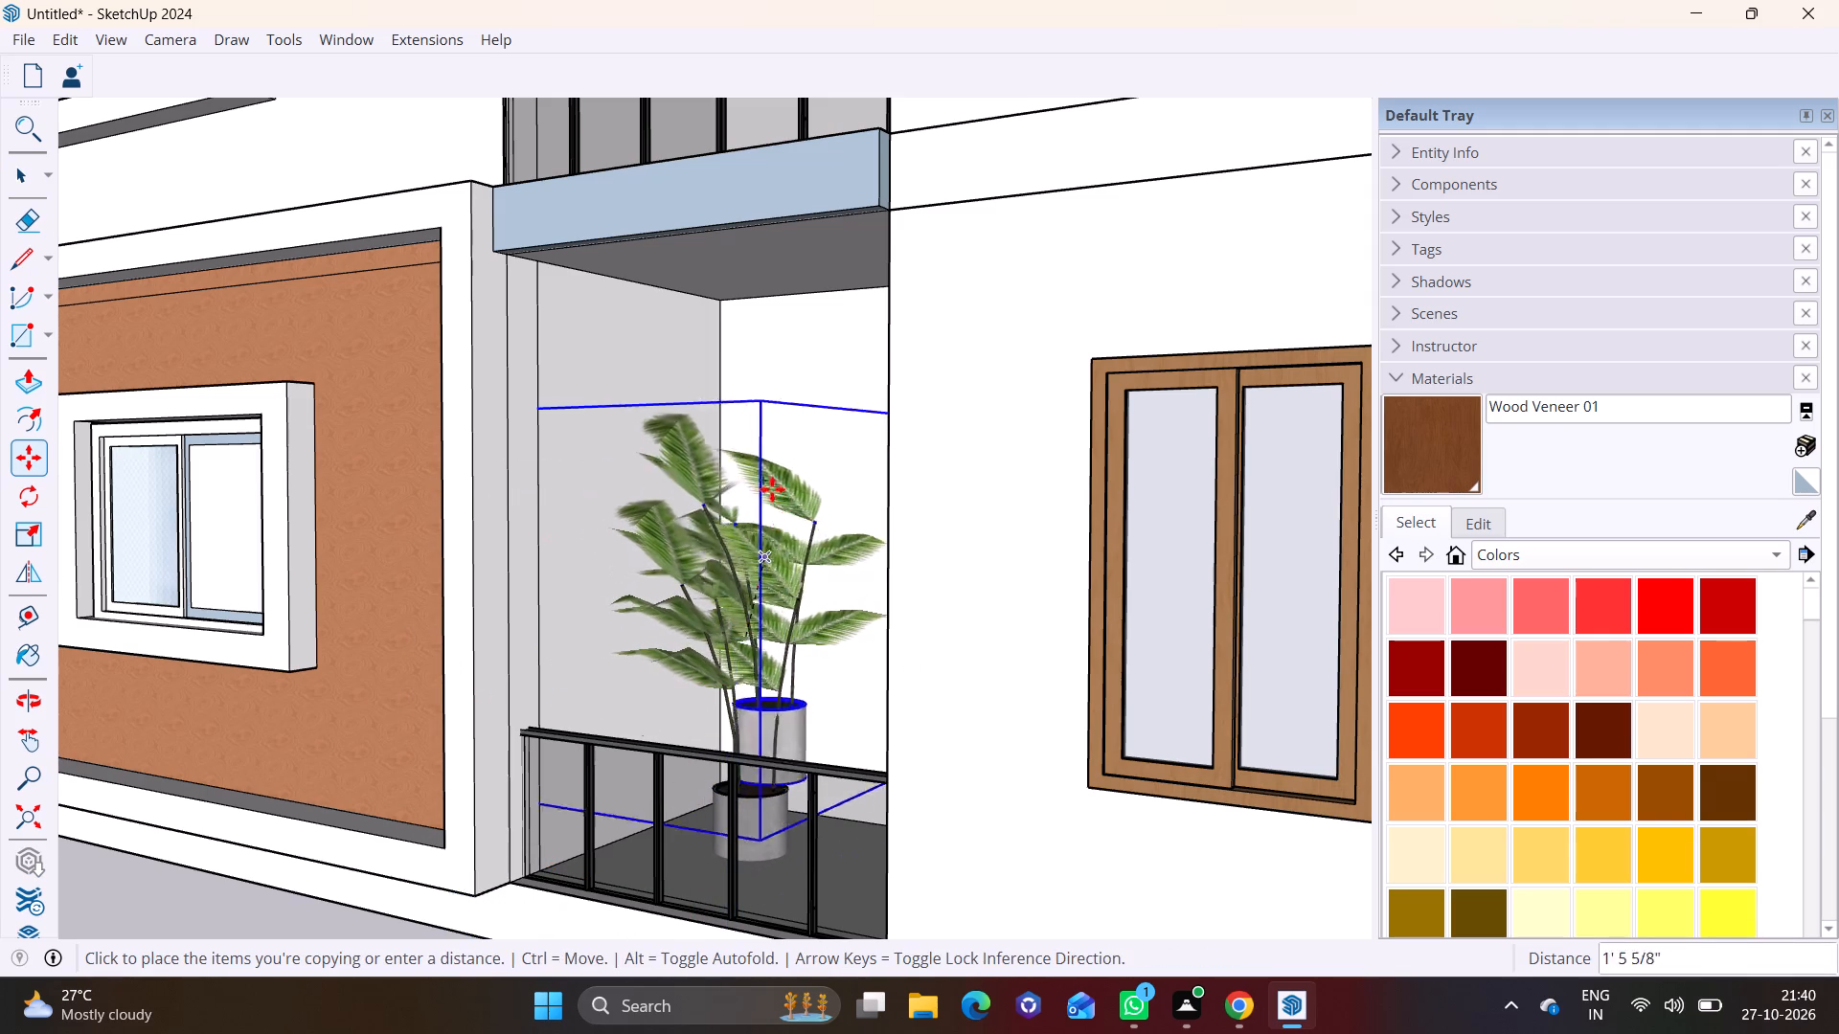
pyautogui.scroll(-4, 731, 255)
pyautogui.keyDown('shift'); pyautogui.moveTo(731, 157); pyautogui.dragTo(715, 809, button='middle'); pyautogui.keyUp('shift')
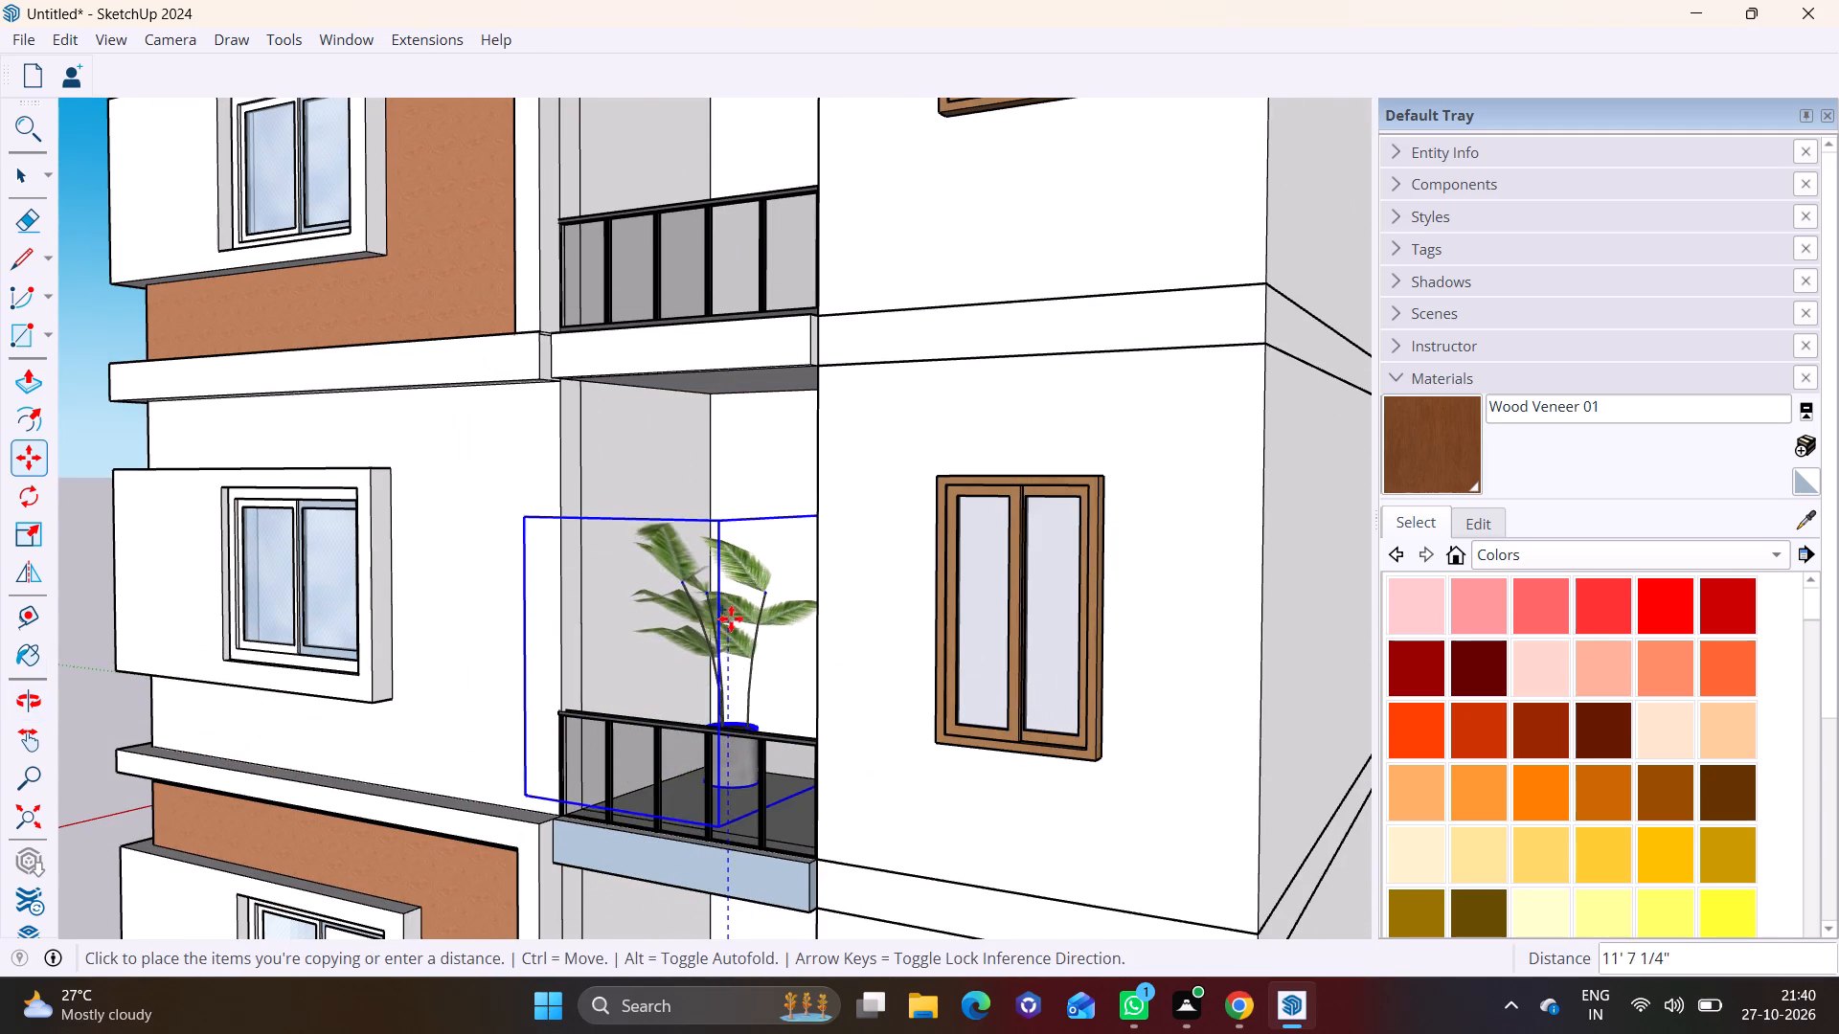
pyautogui.moveTo(694, 630); pyautogui.dragTo(722, 755, button='middle')
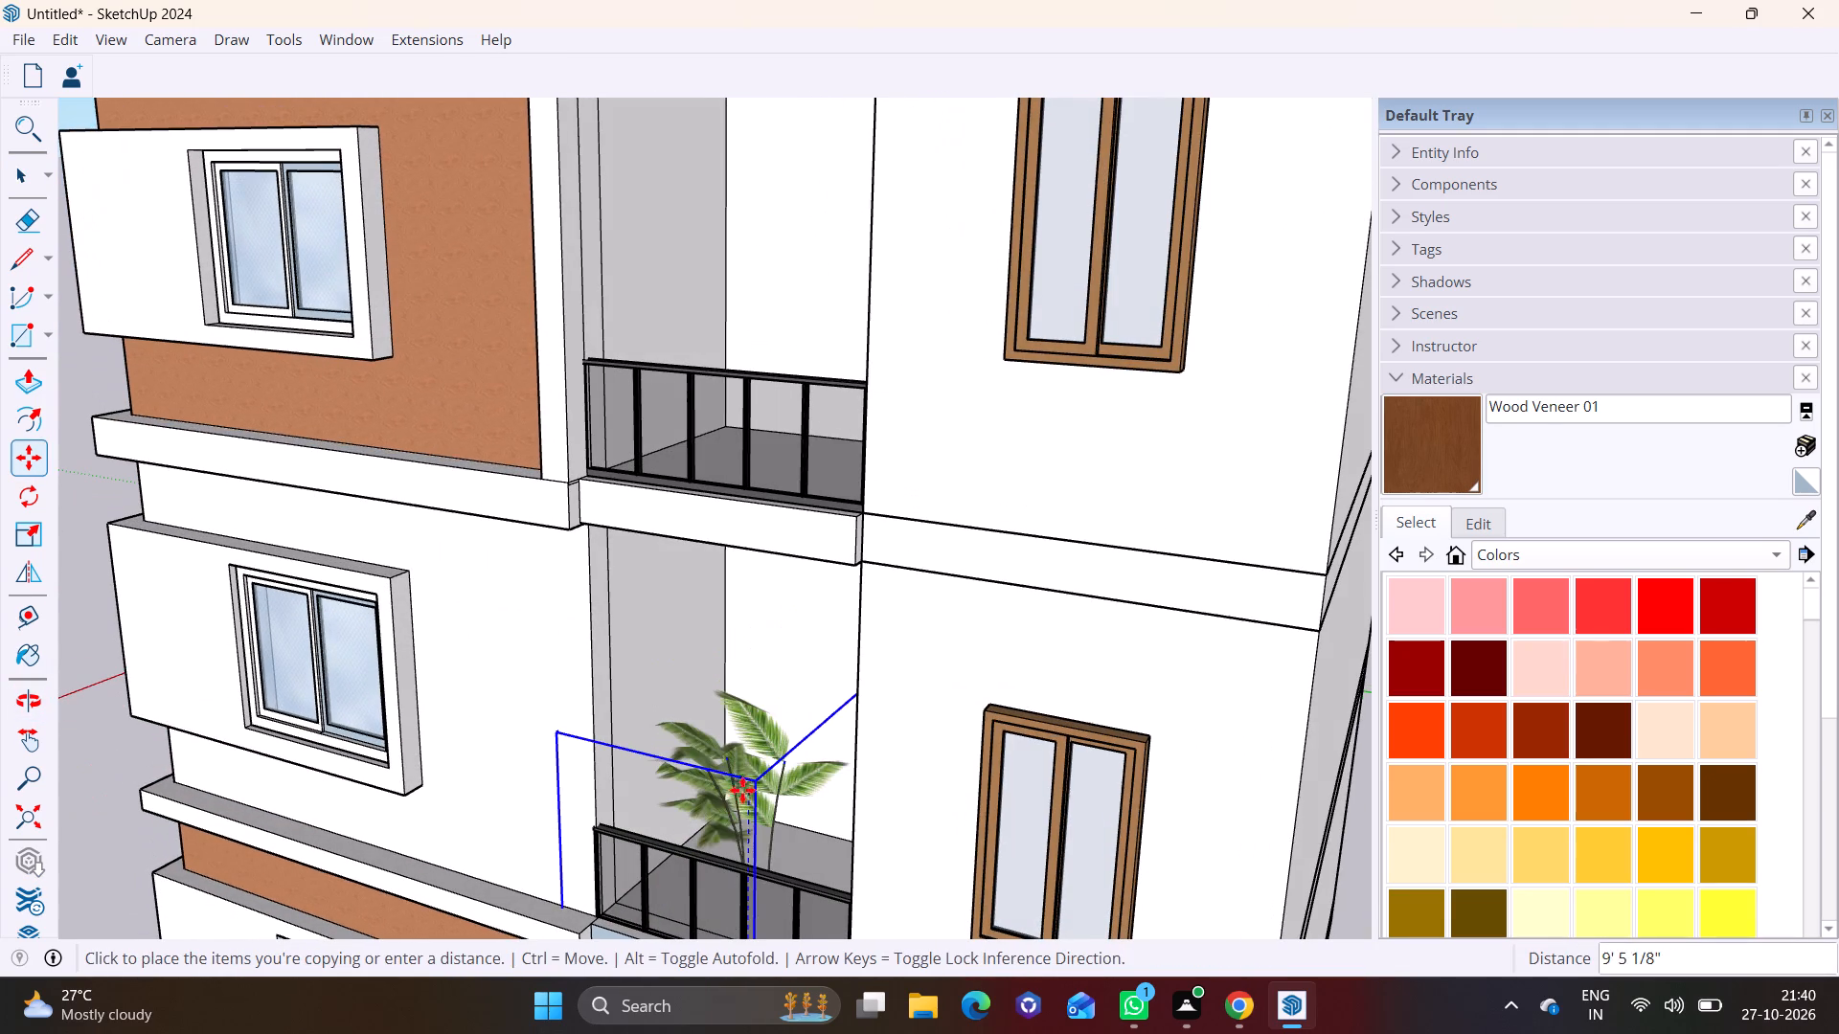
pyautogui.middleClick(747, 753)
pyautogui.moveTo(764, 788); pyautogui.dragTo(765, 669, button='middle')
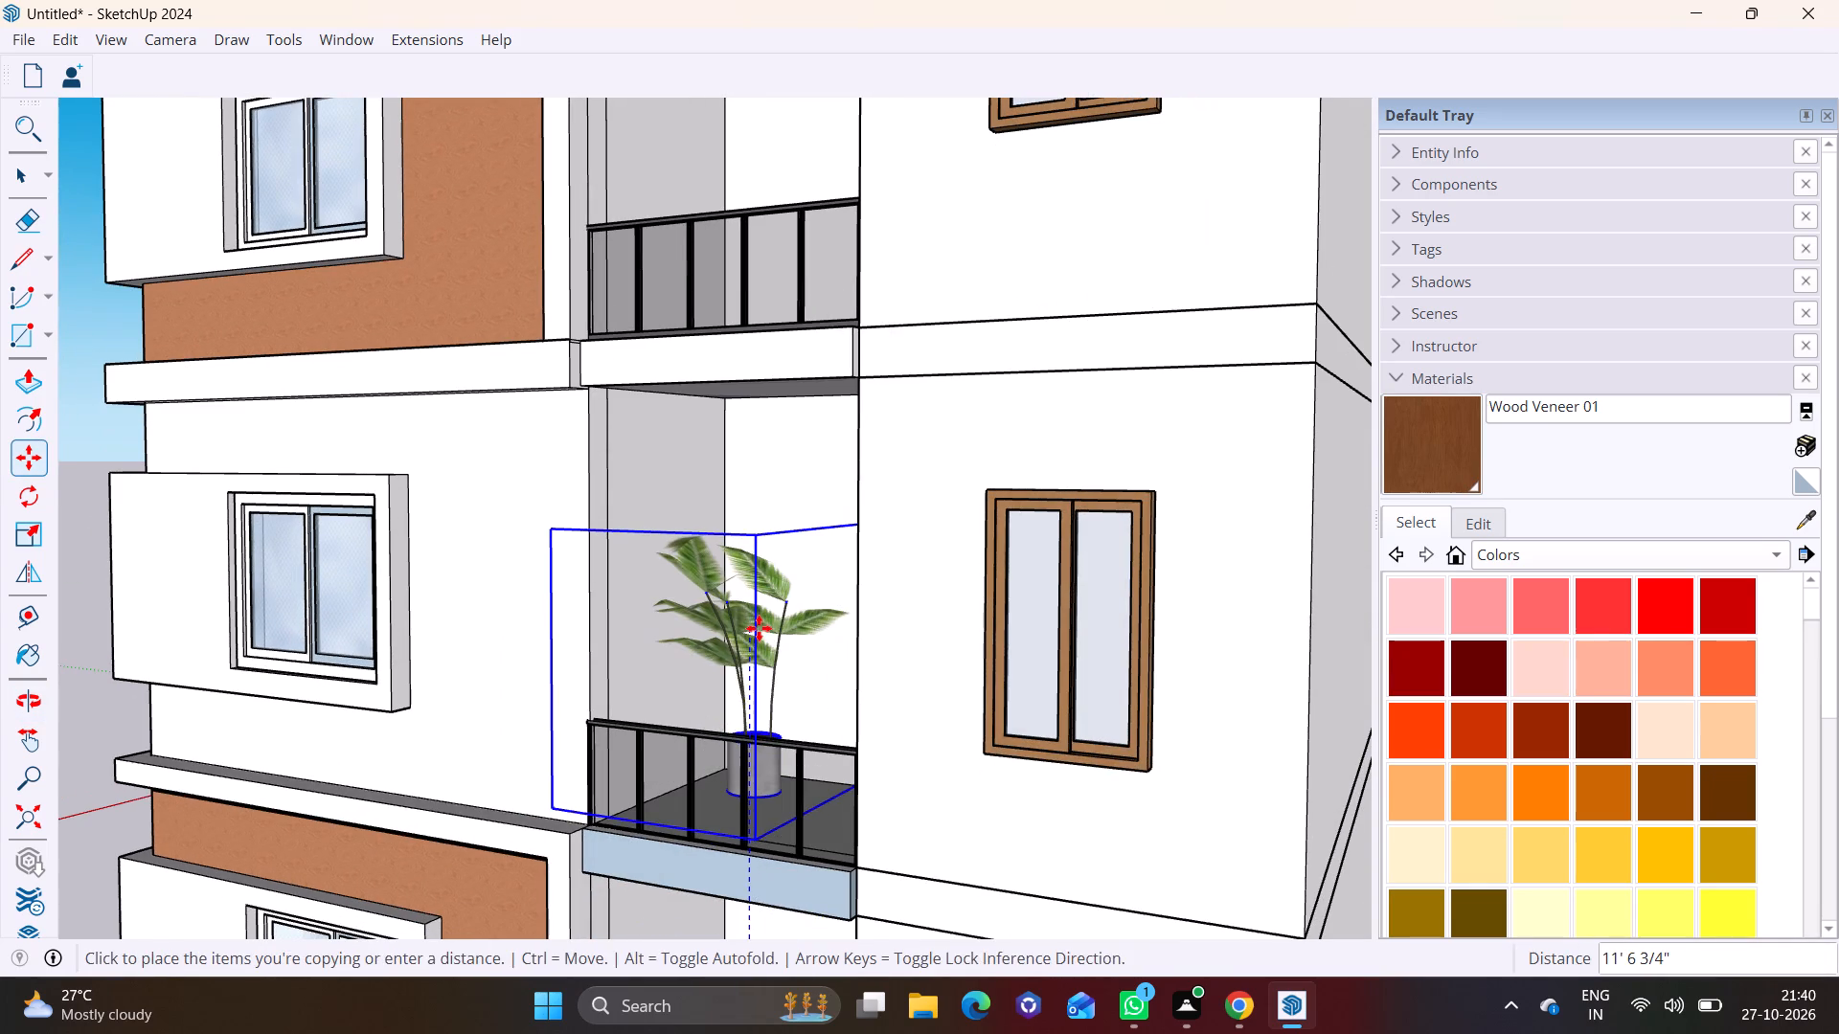
pyautogui.click(759, 628)
pyautogui.press('space')
pyautogui.click(876, 799)
# Shift the second-storey planter slightly down onto the balcony floor behind the railing.
pyautogui.moveTo(766, 794); pyautogui.dragTo(1015, 667, button='middle')
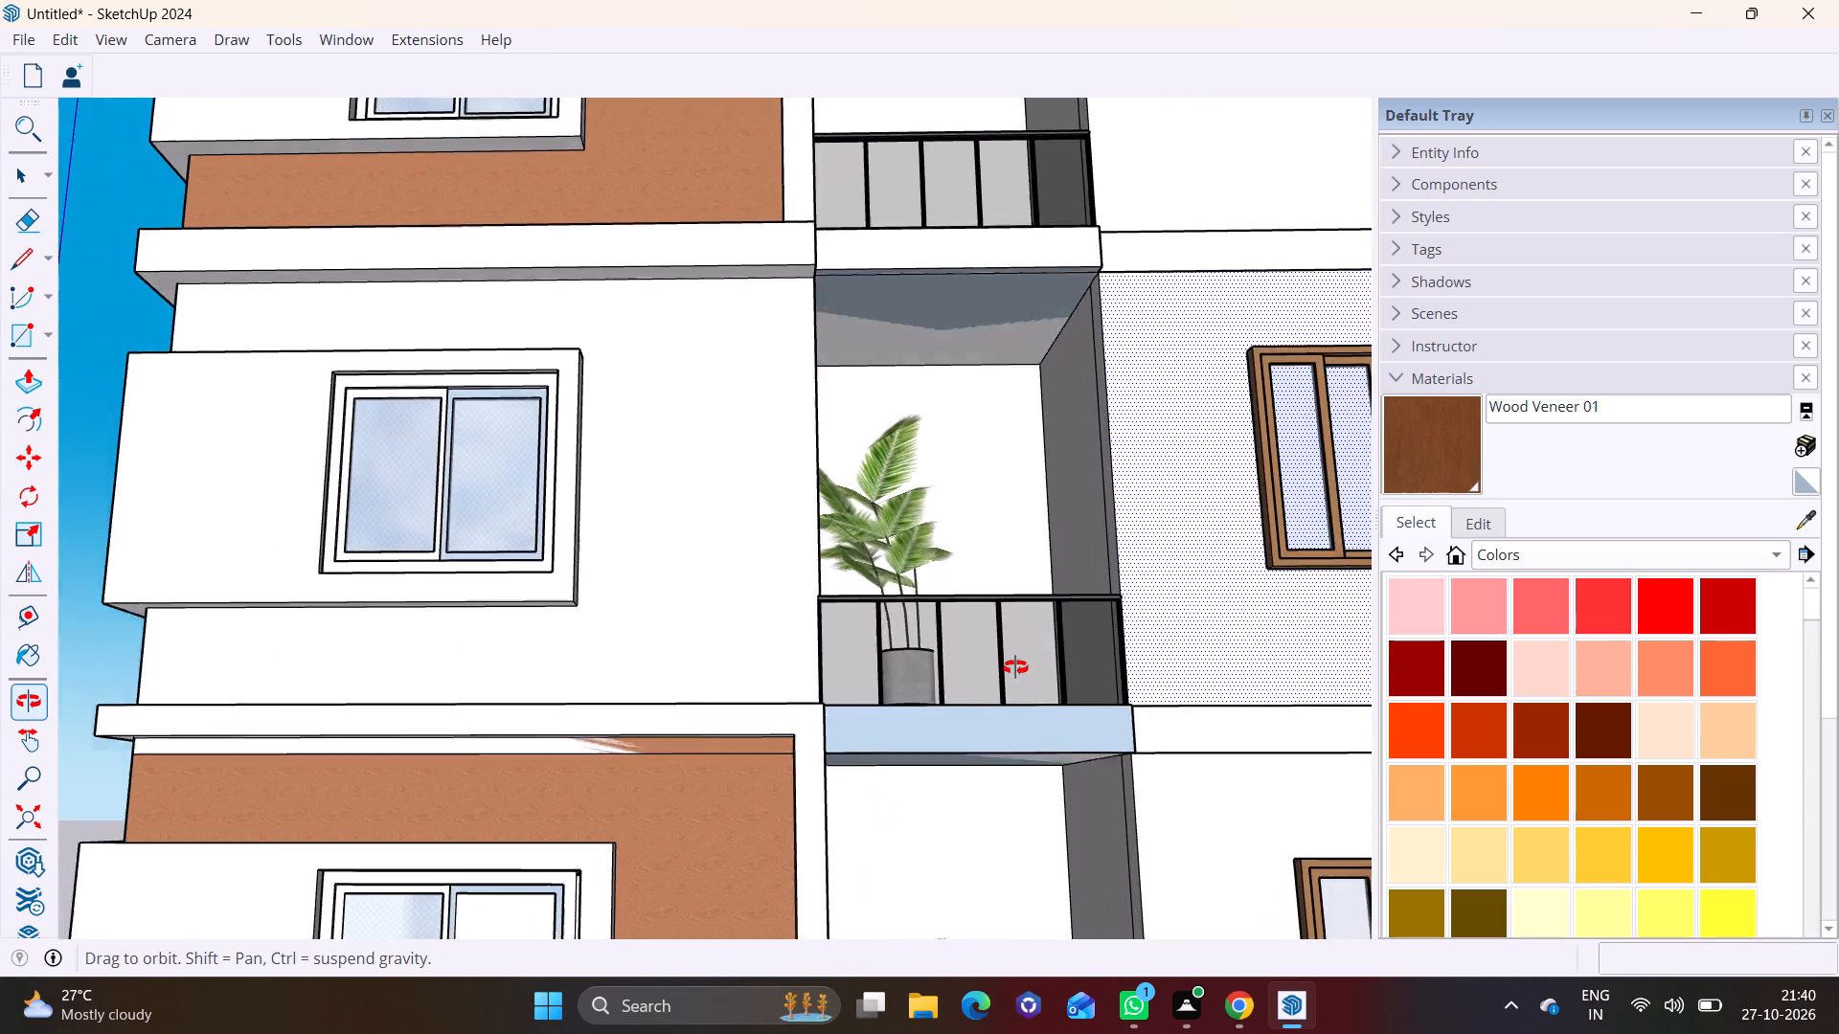
pyautogui.moveTo(1015, 667); pyautogui.dragTo(897, 848, button='middle')
pyautogui.scroll(5, 878, 747)
pyautogui.click(812, 791)
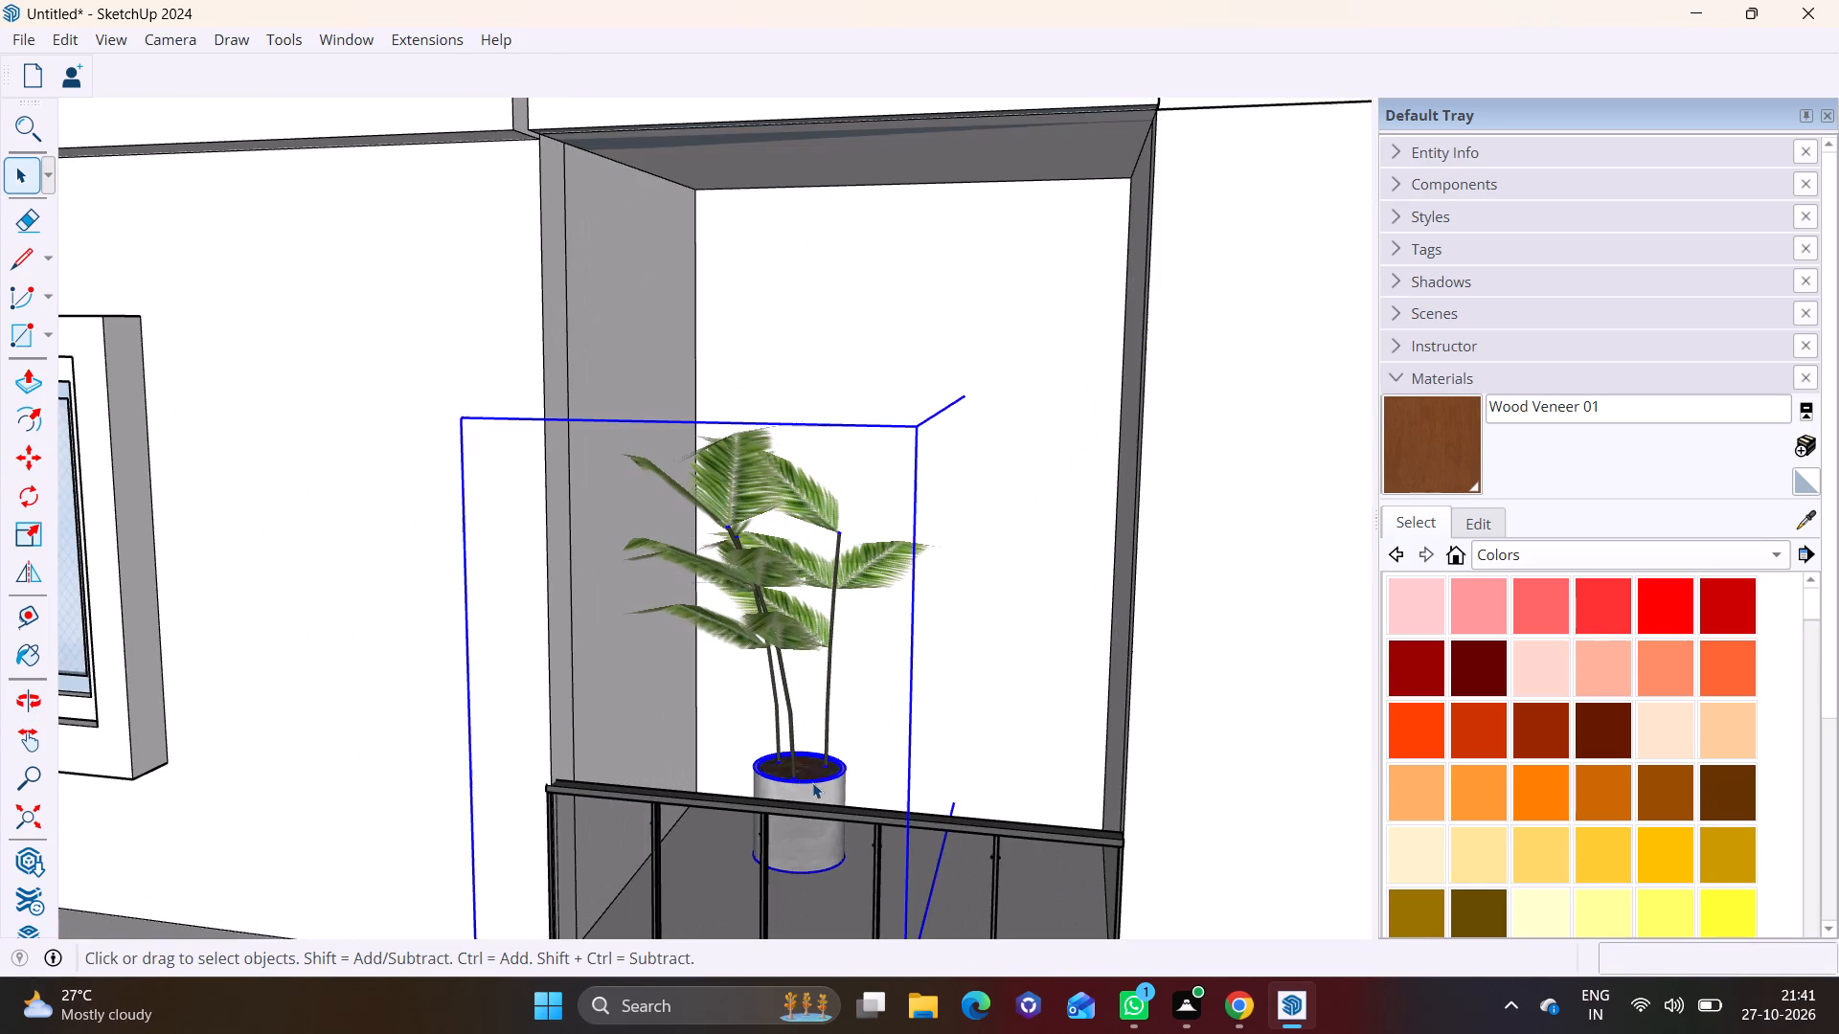
pyautogui.press('m')
pyautogui.click(963, 551)
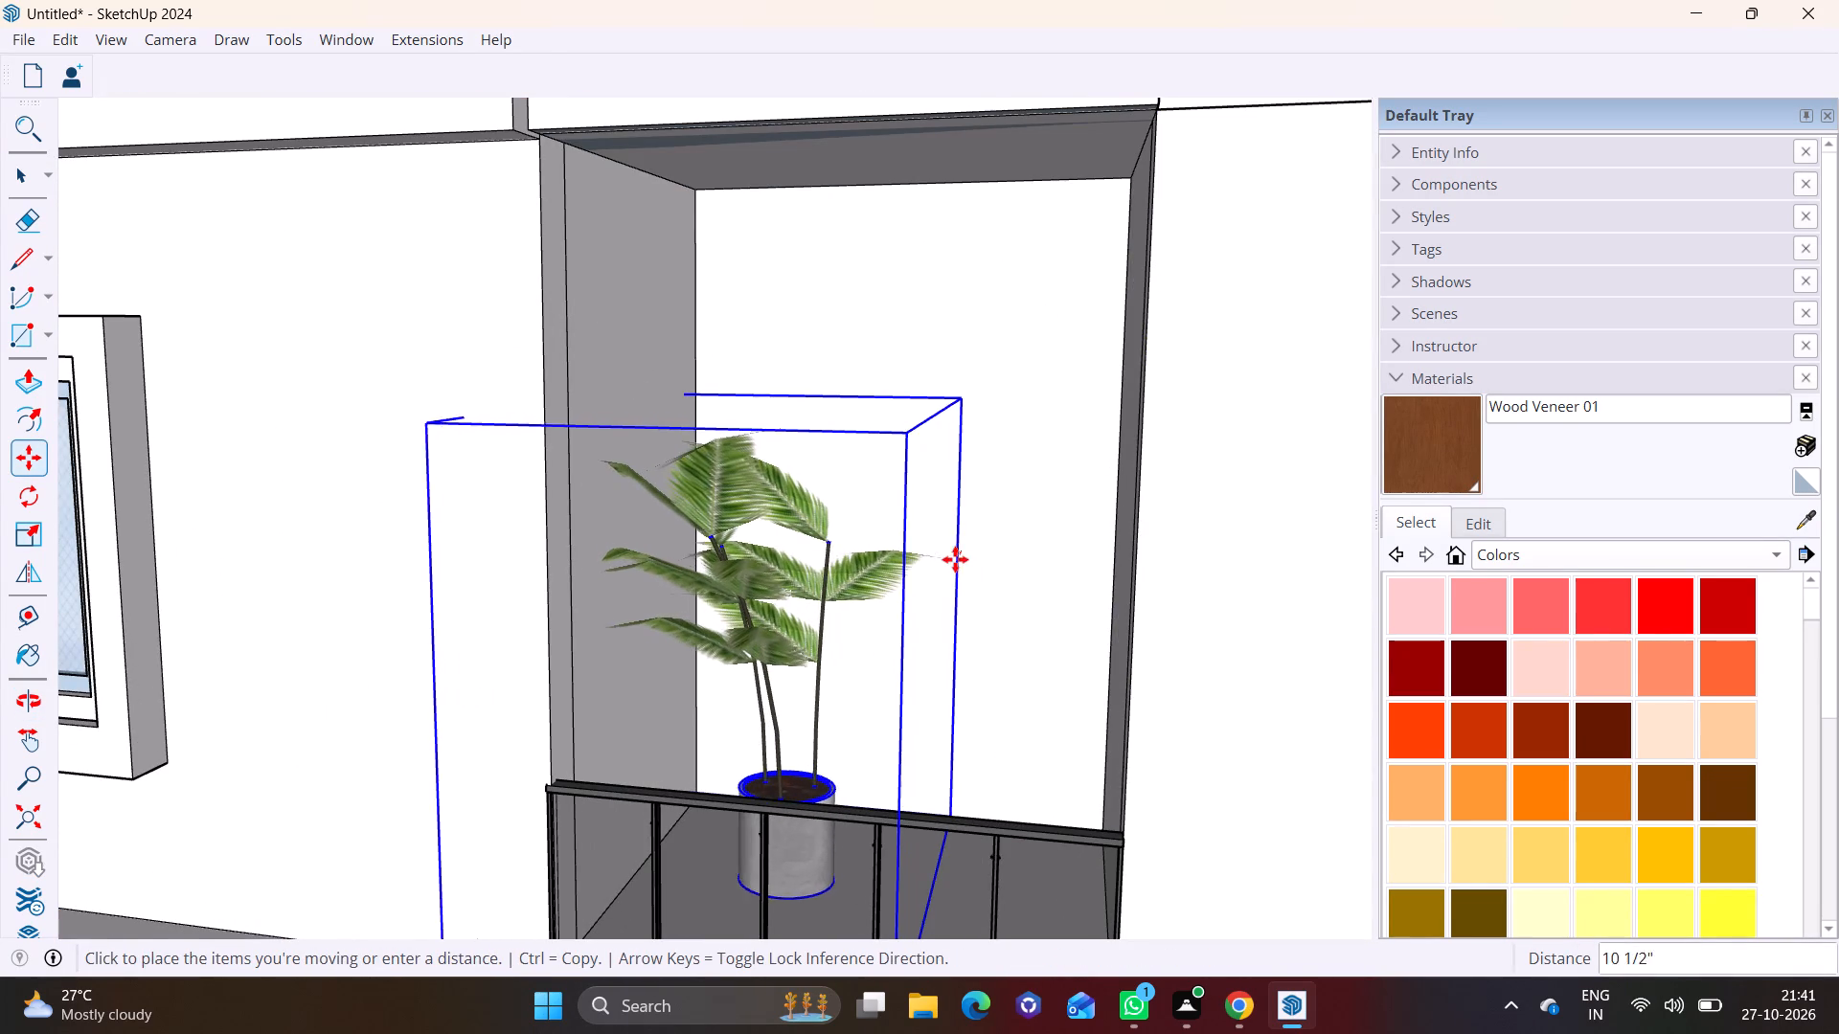
pyautogui.click(953, 583)
pyautogui.hscroll(-1, 953, 583)
pyautogui.press('space')
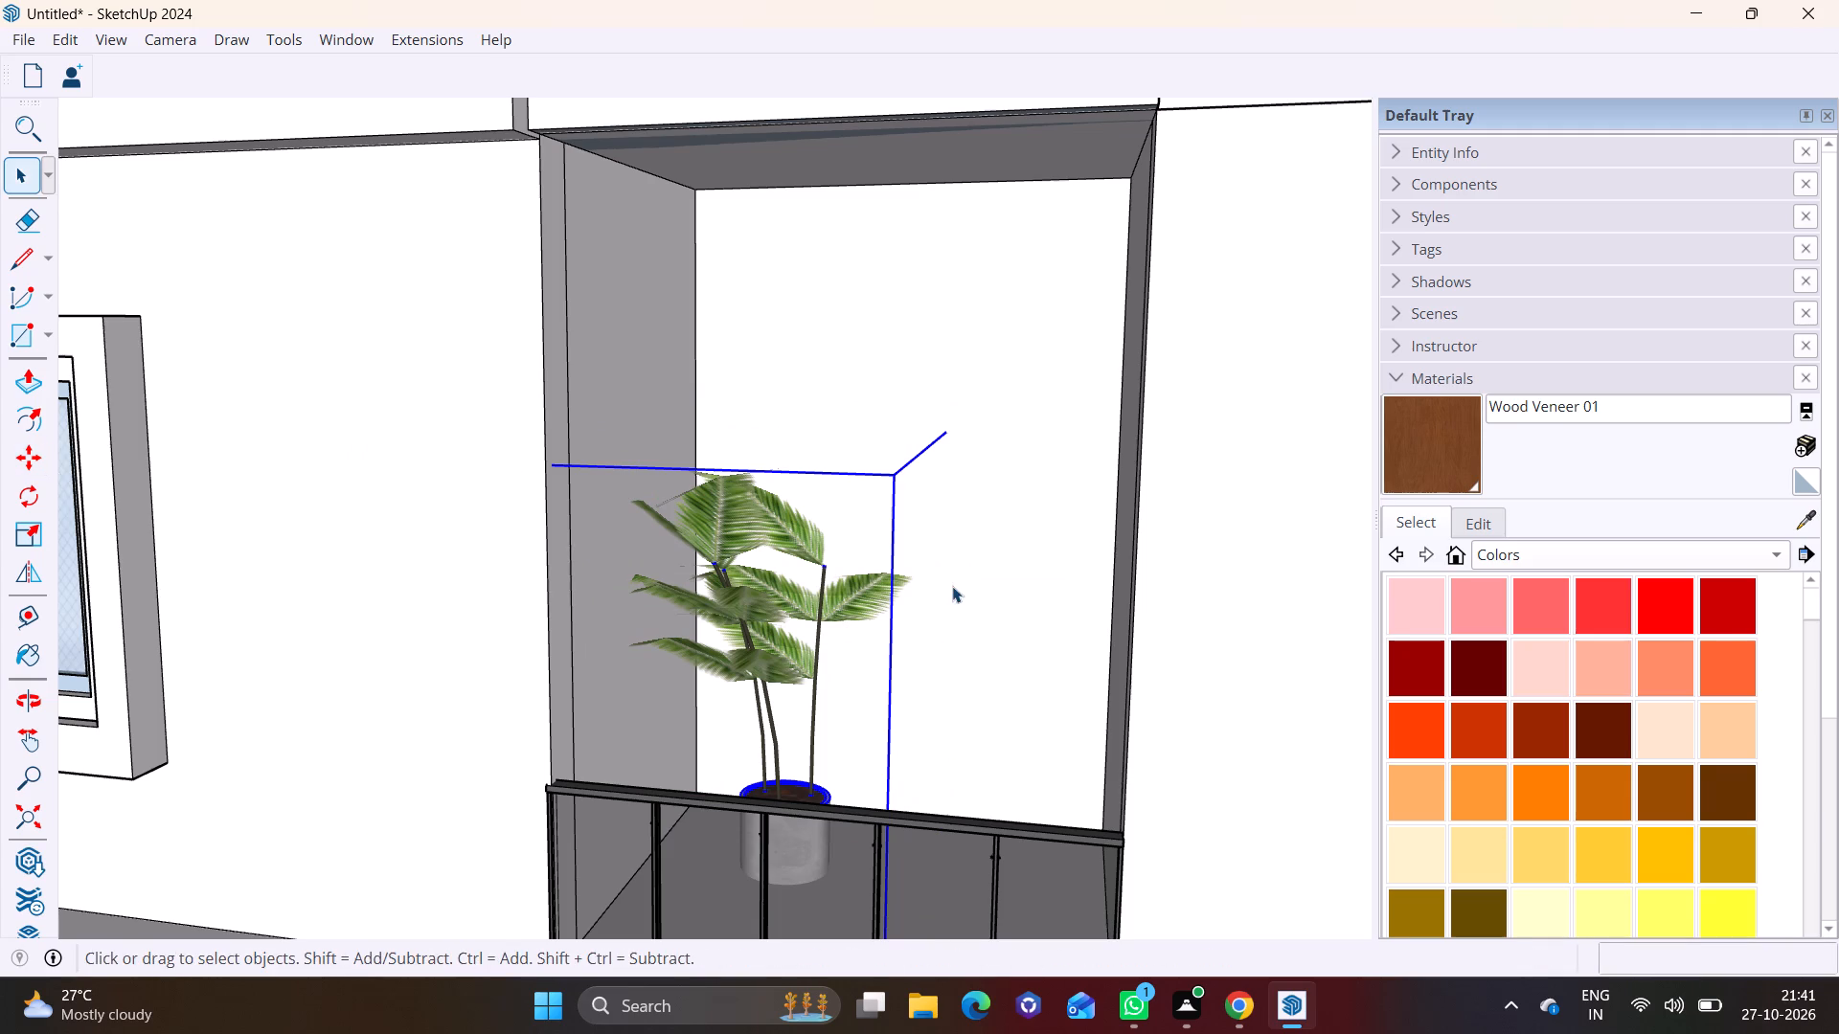
# Copy the second-storey planter about 7' 11" to the third-storey balcony above it.
pyautogui.hscroll(-1, 952, 586)
pyautogui.scroll(-11, 0, 408)
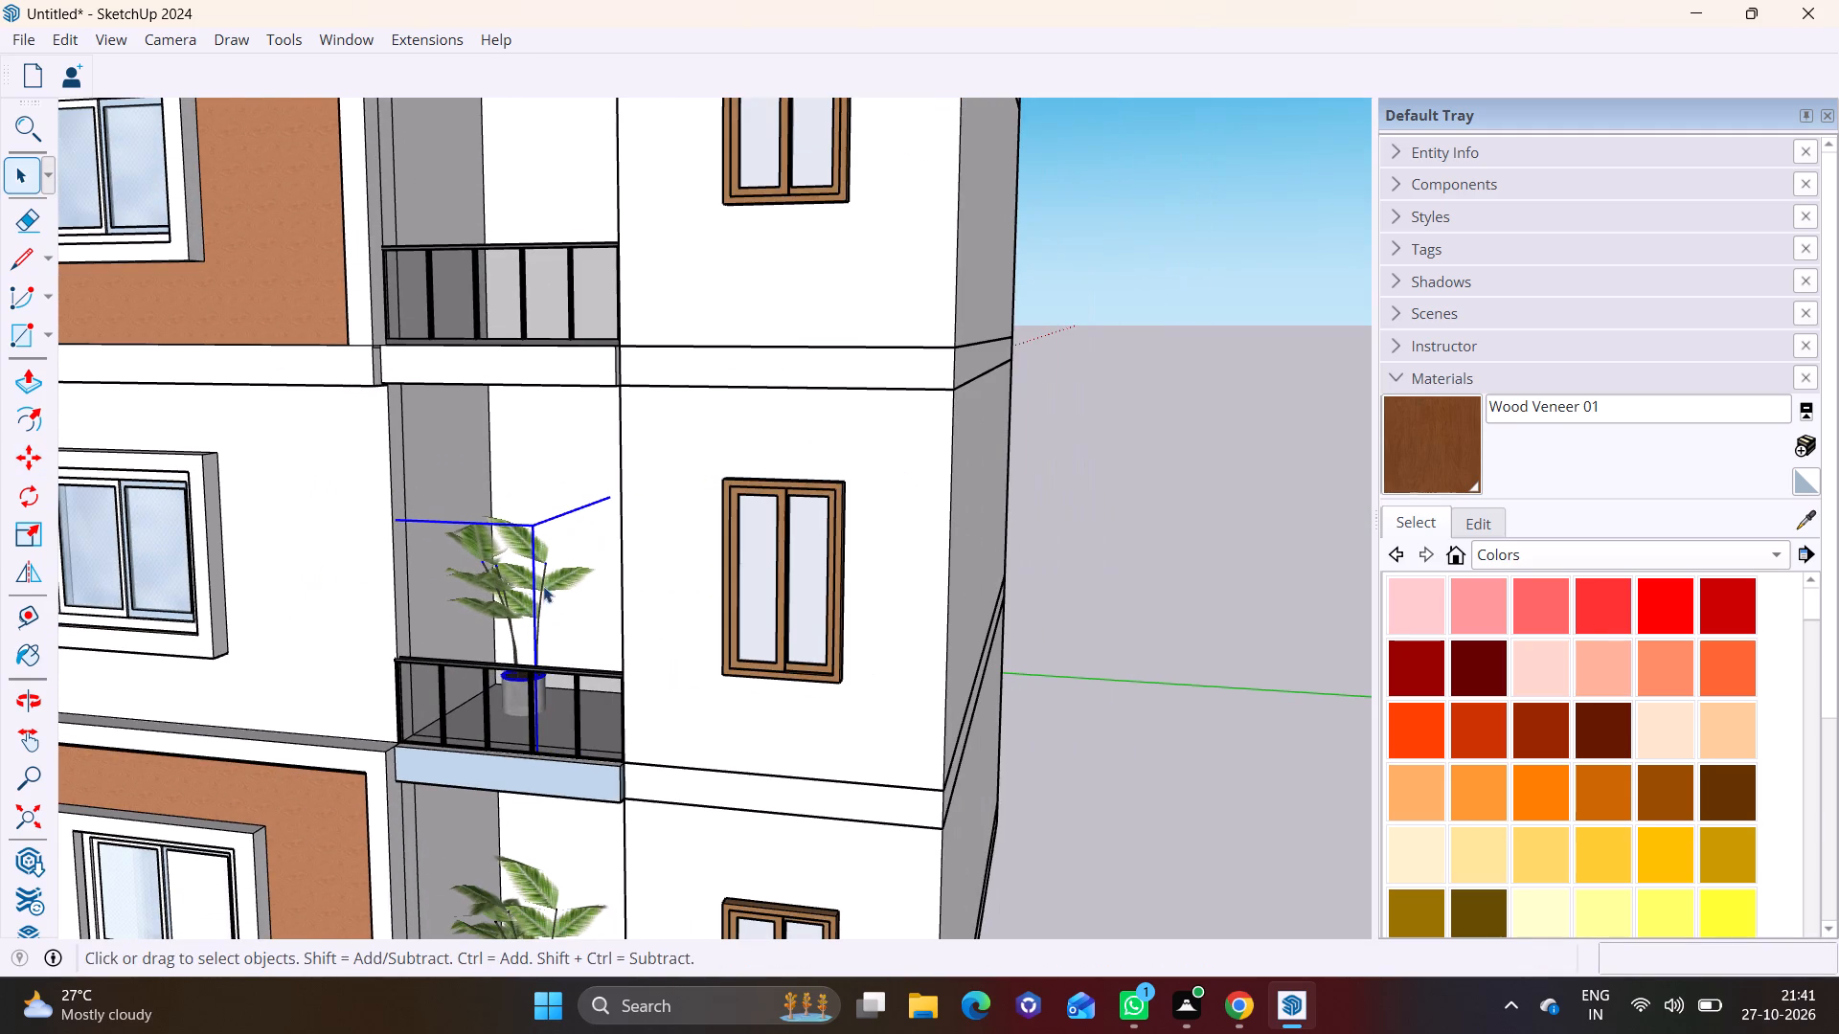
pyautogui.press('space')
pyautogui.click(525, 585)
pyautogui.press('m')
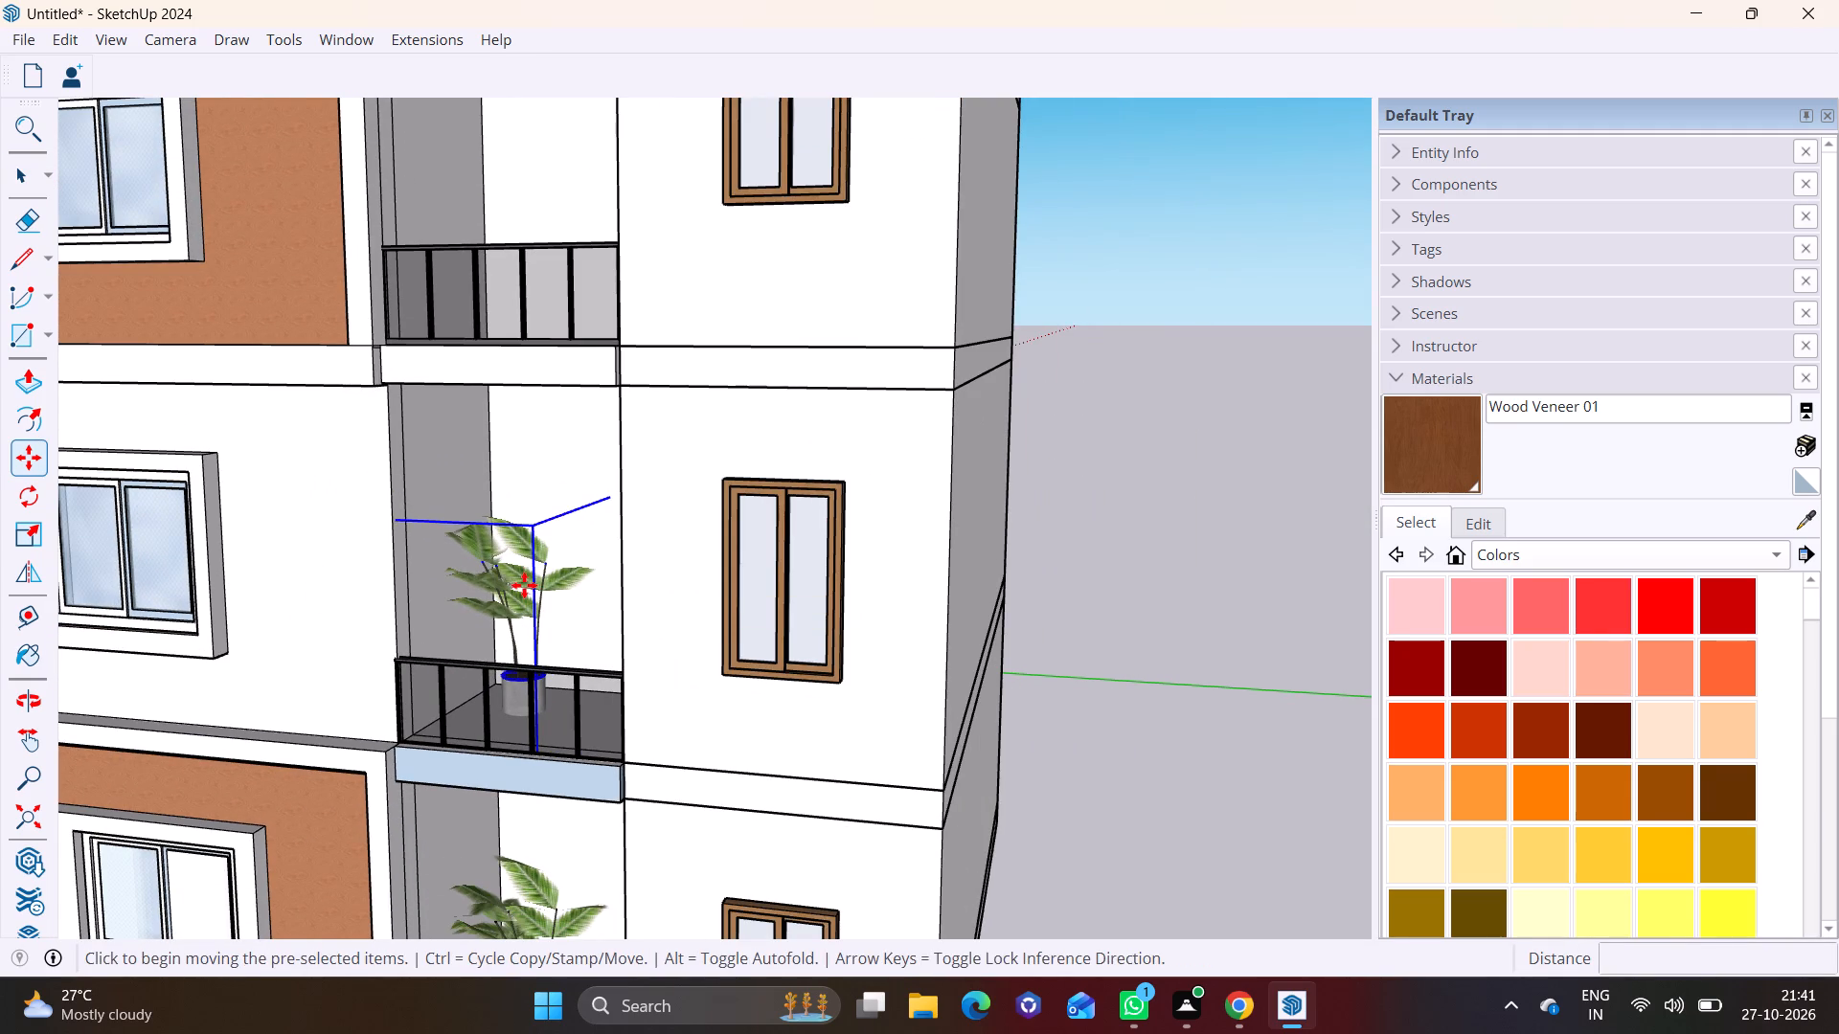
pyautogui.click(524, 585)
pyautogui.keyDown('shift'); pyautogui.moveTo(490, 267); pyautogui.dragTo(526, 659, button='middle'); pyautogui.keyUp('shift')
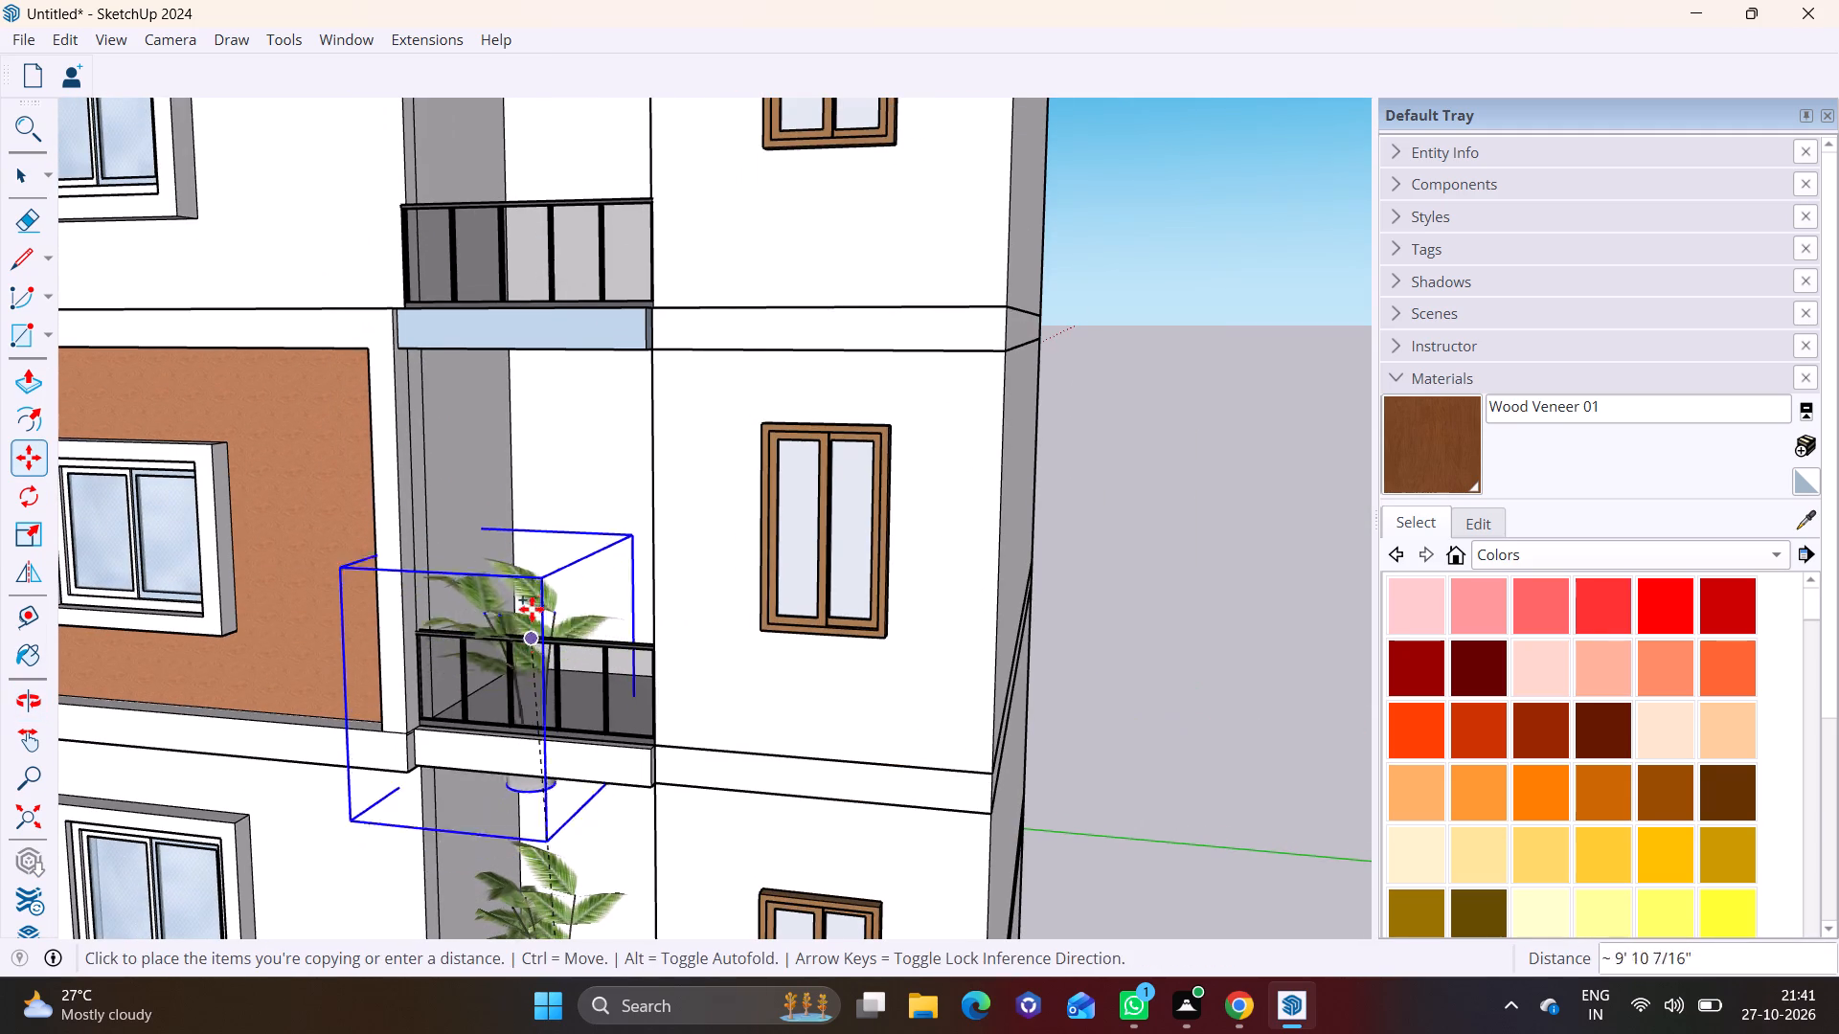
pyautogui.scroll(-7, 559, 622)
pyautogui.moveTo(568, 613); pyautogui.dragTo(551, 483, button='middle')
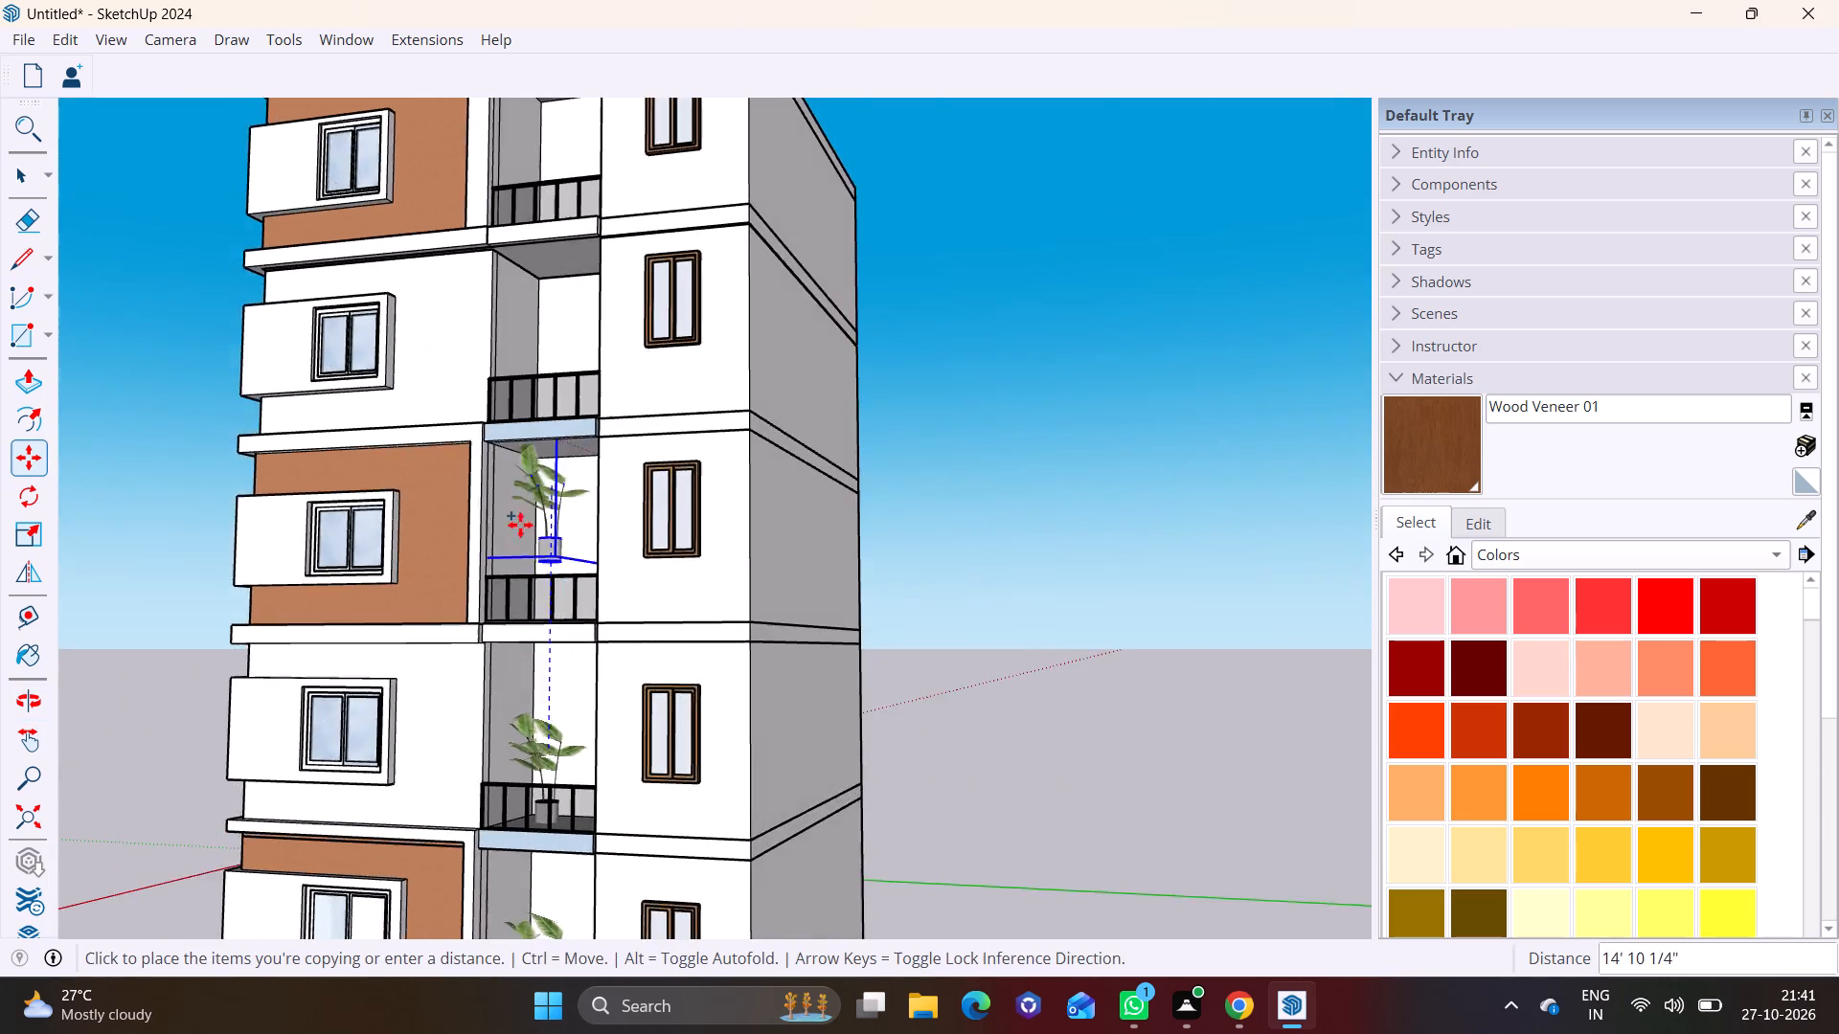
pyautogui.scroll(8, 506, 567)
pyautogui.moveTo(569, 483); pyautogui.dragTo(511, 792, button='middle')
pyautogui.click(571, 846)
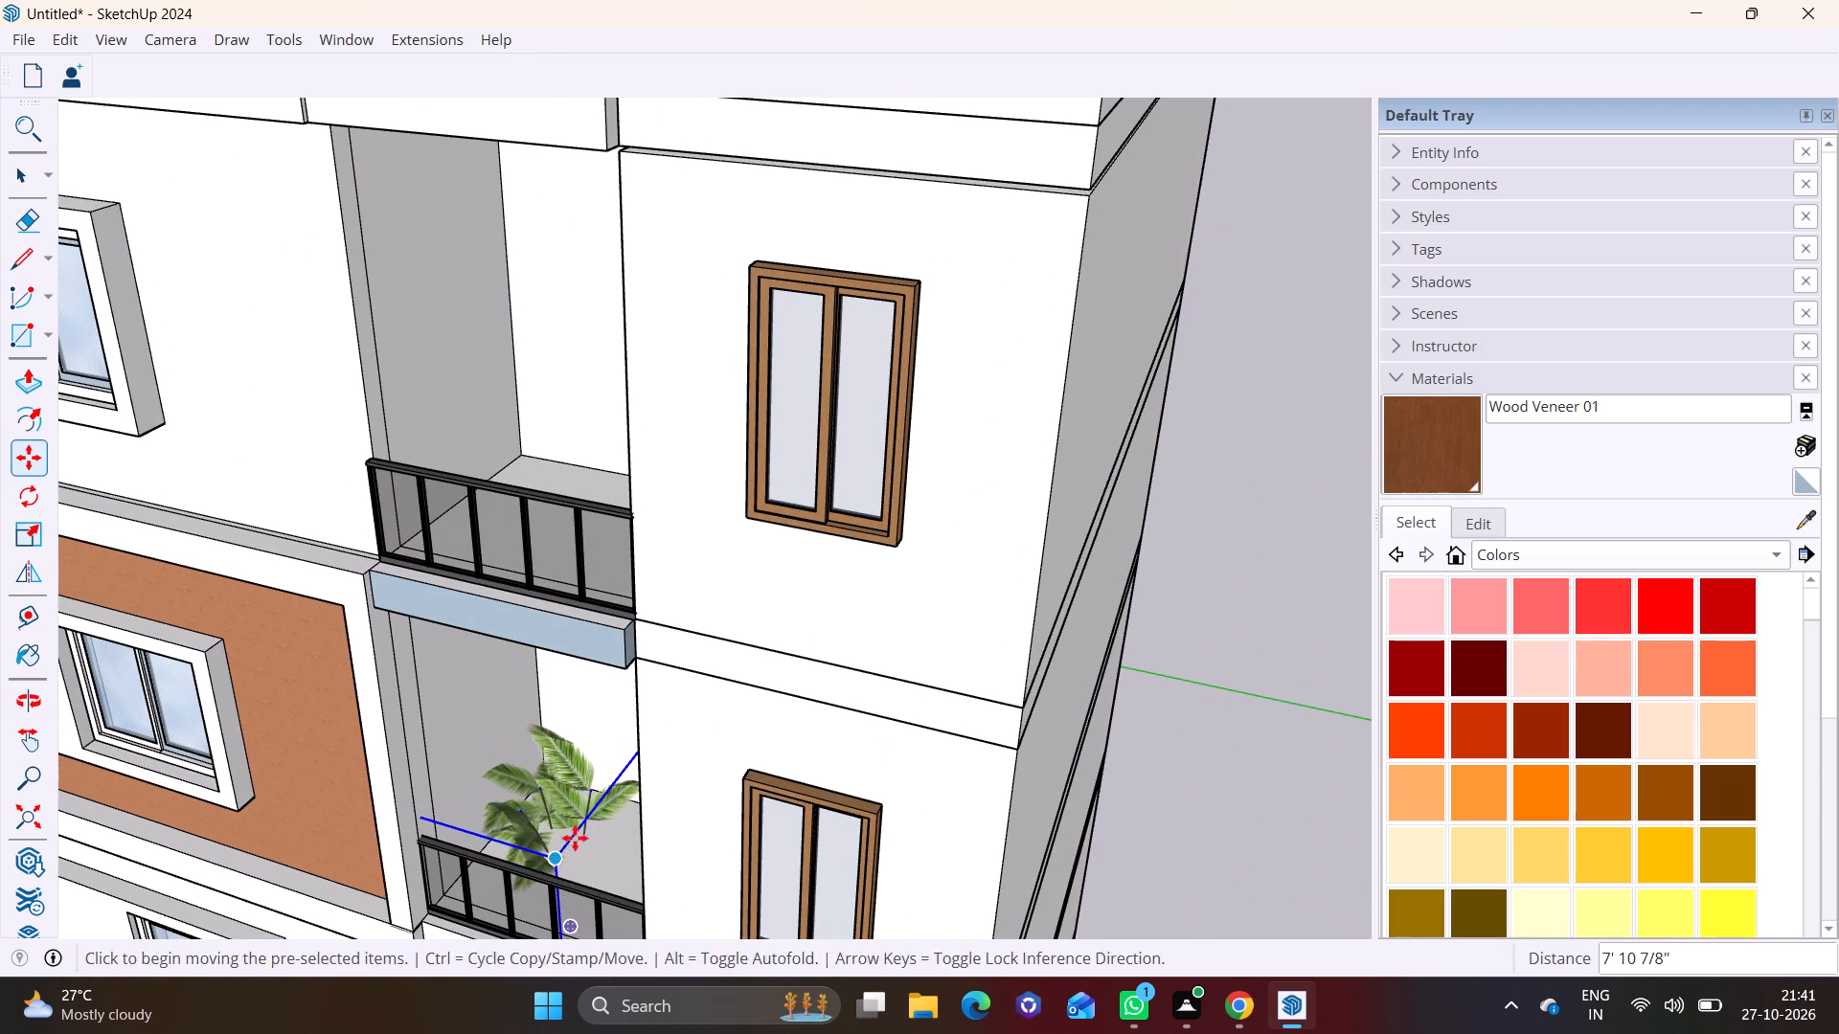
# Move the third-storey planter about 4' 11" up to the level of its balcony floor.
pyautogui.moveTo(593, 807); pyautogui.dragTo(713, 530, button='middle')
pyautogui.click(662, 767)
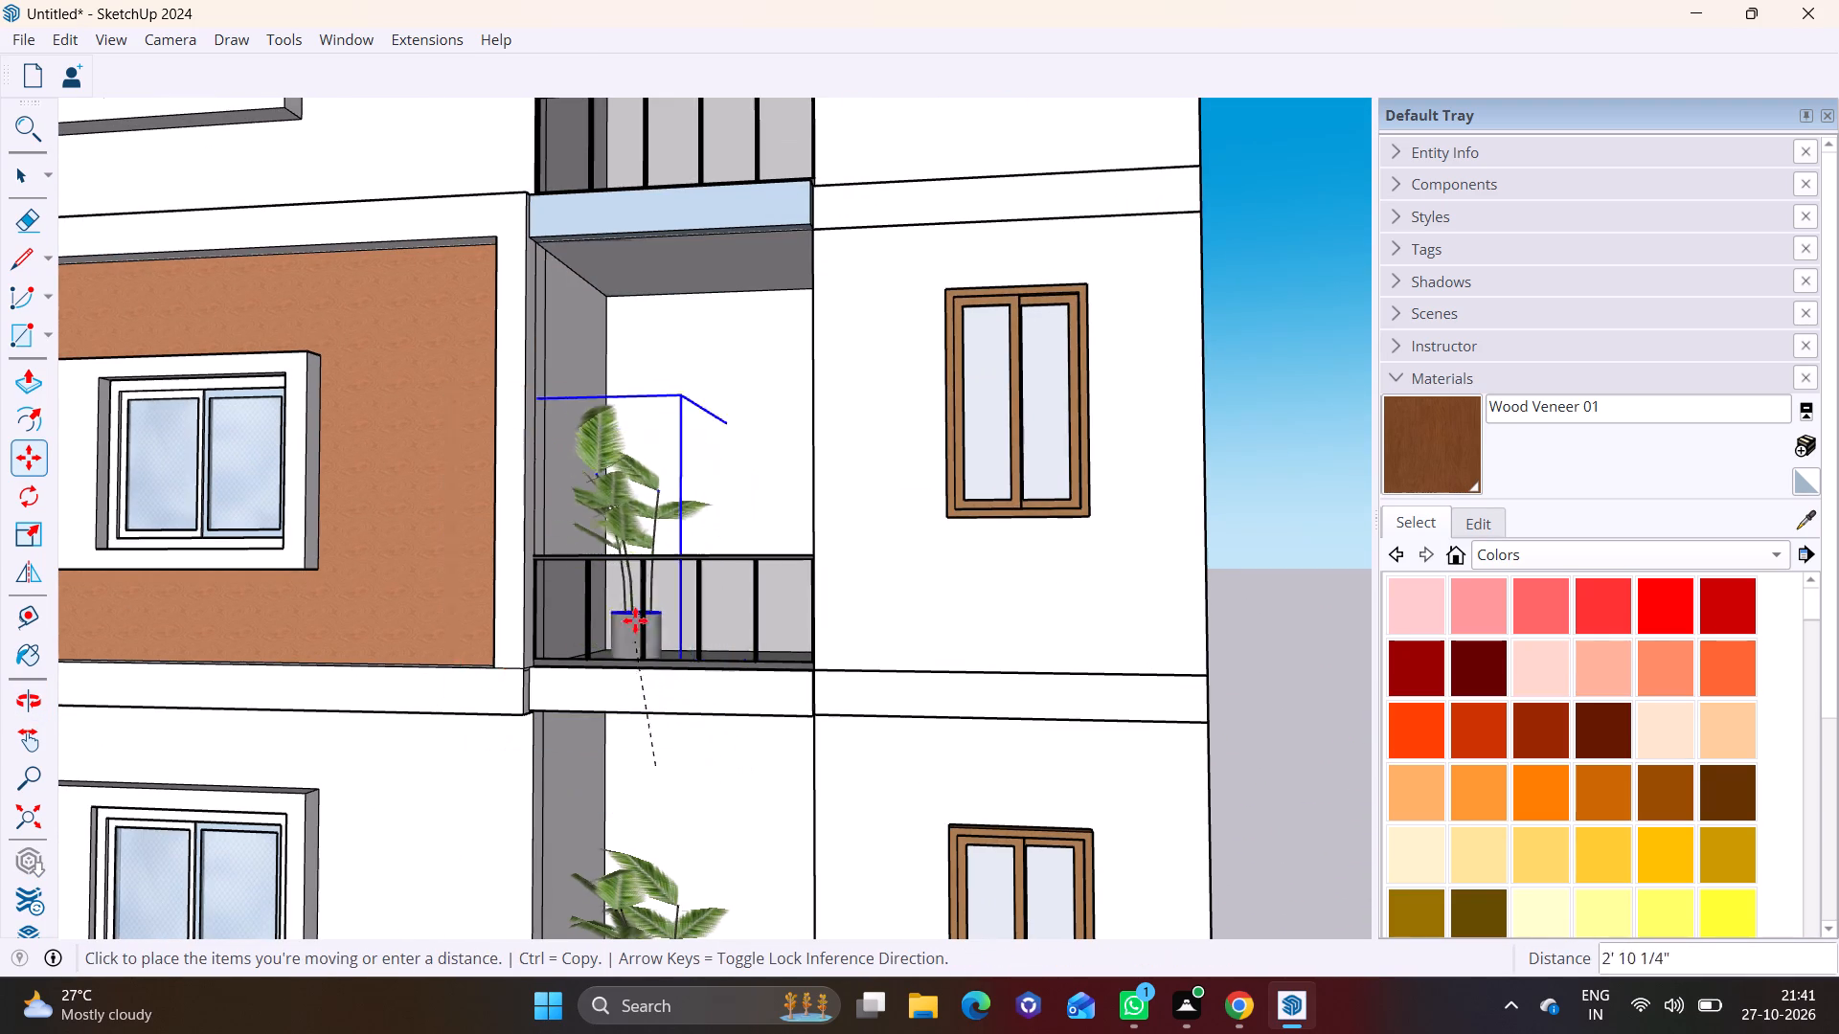
pyautogui.click(638, 631)
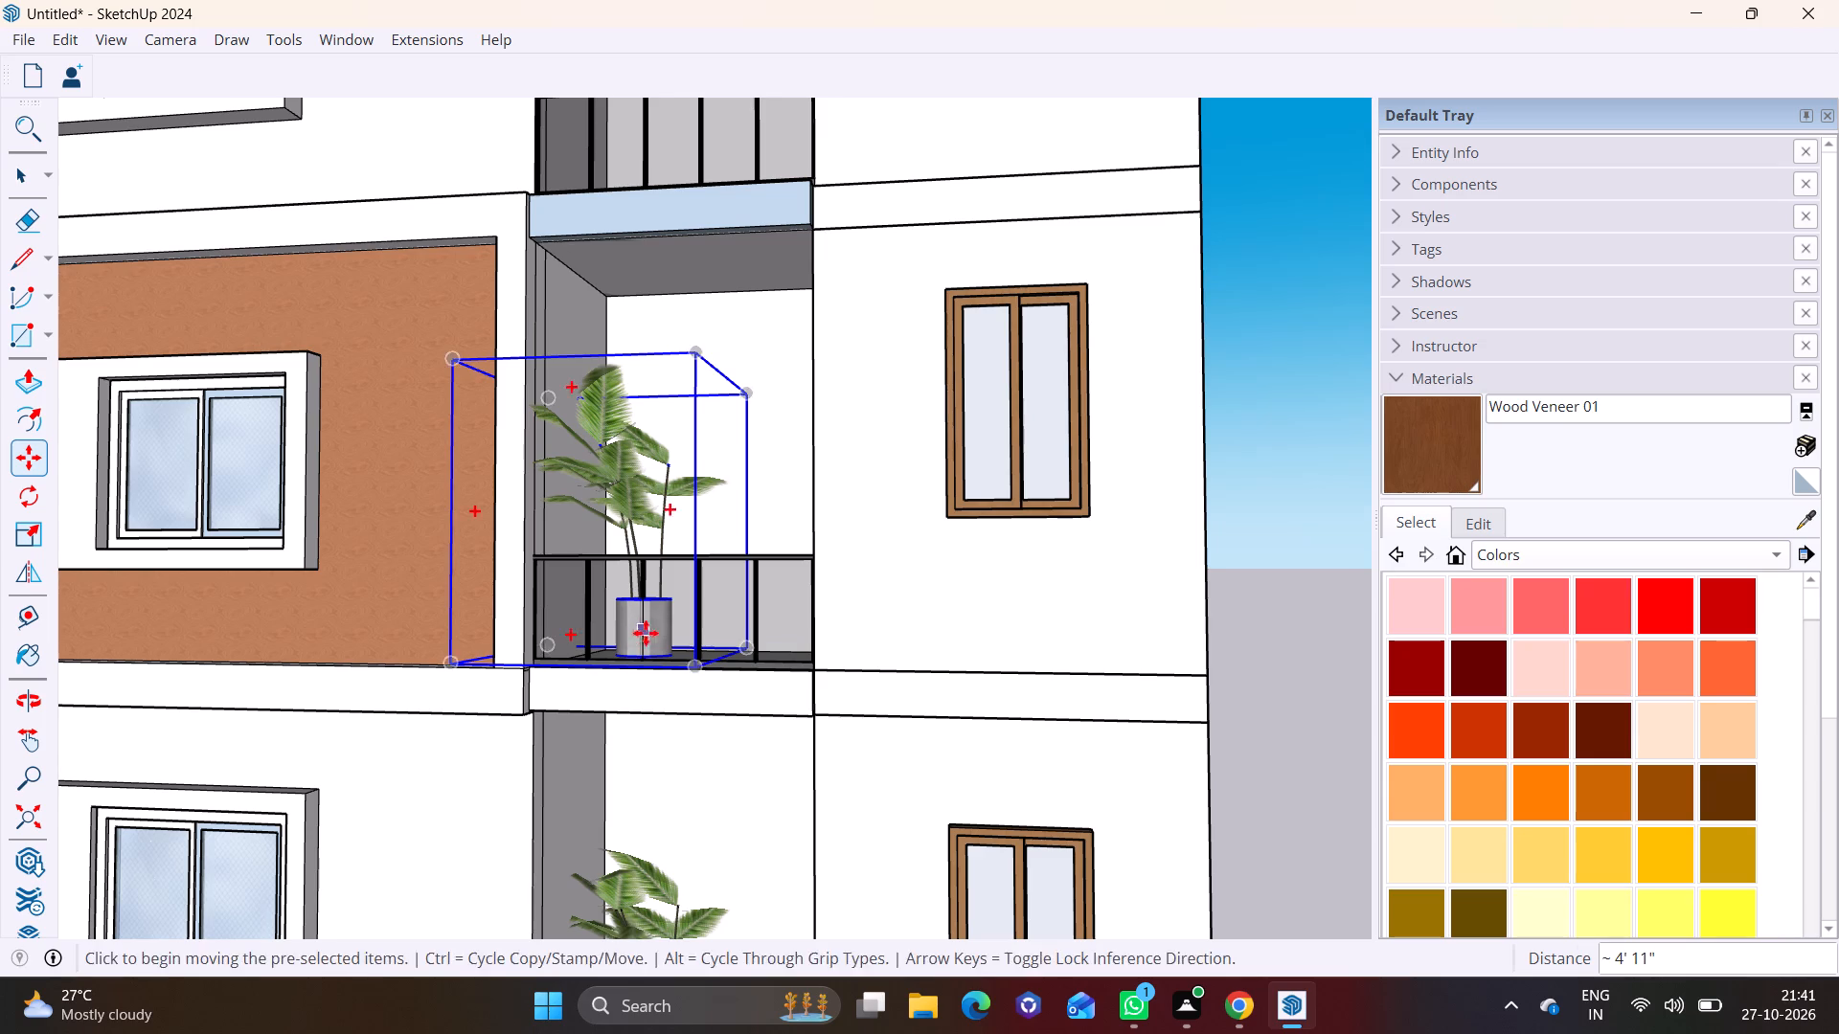
# Move the third-storey planter 1' 5 9/16" away from the brown wall panel, further into the balcony.
pyautogui.moveTo(646, 637); pyautogui.dragTo(542, 883, button='middle')
pyautogui.scroll(1, 556, 843)
pyautogui.moveTo(579, 823); pyautogui.dragTo(414, 791, button='middle')
pyautogui.click(411, 766)
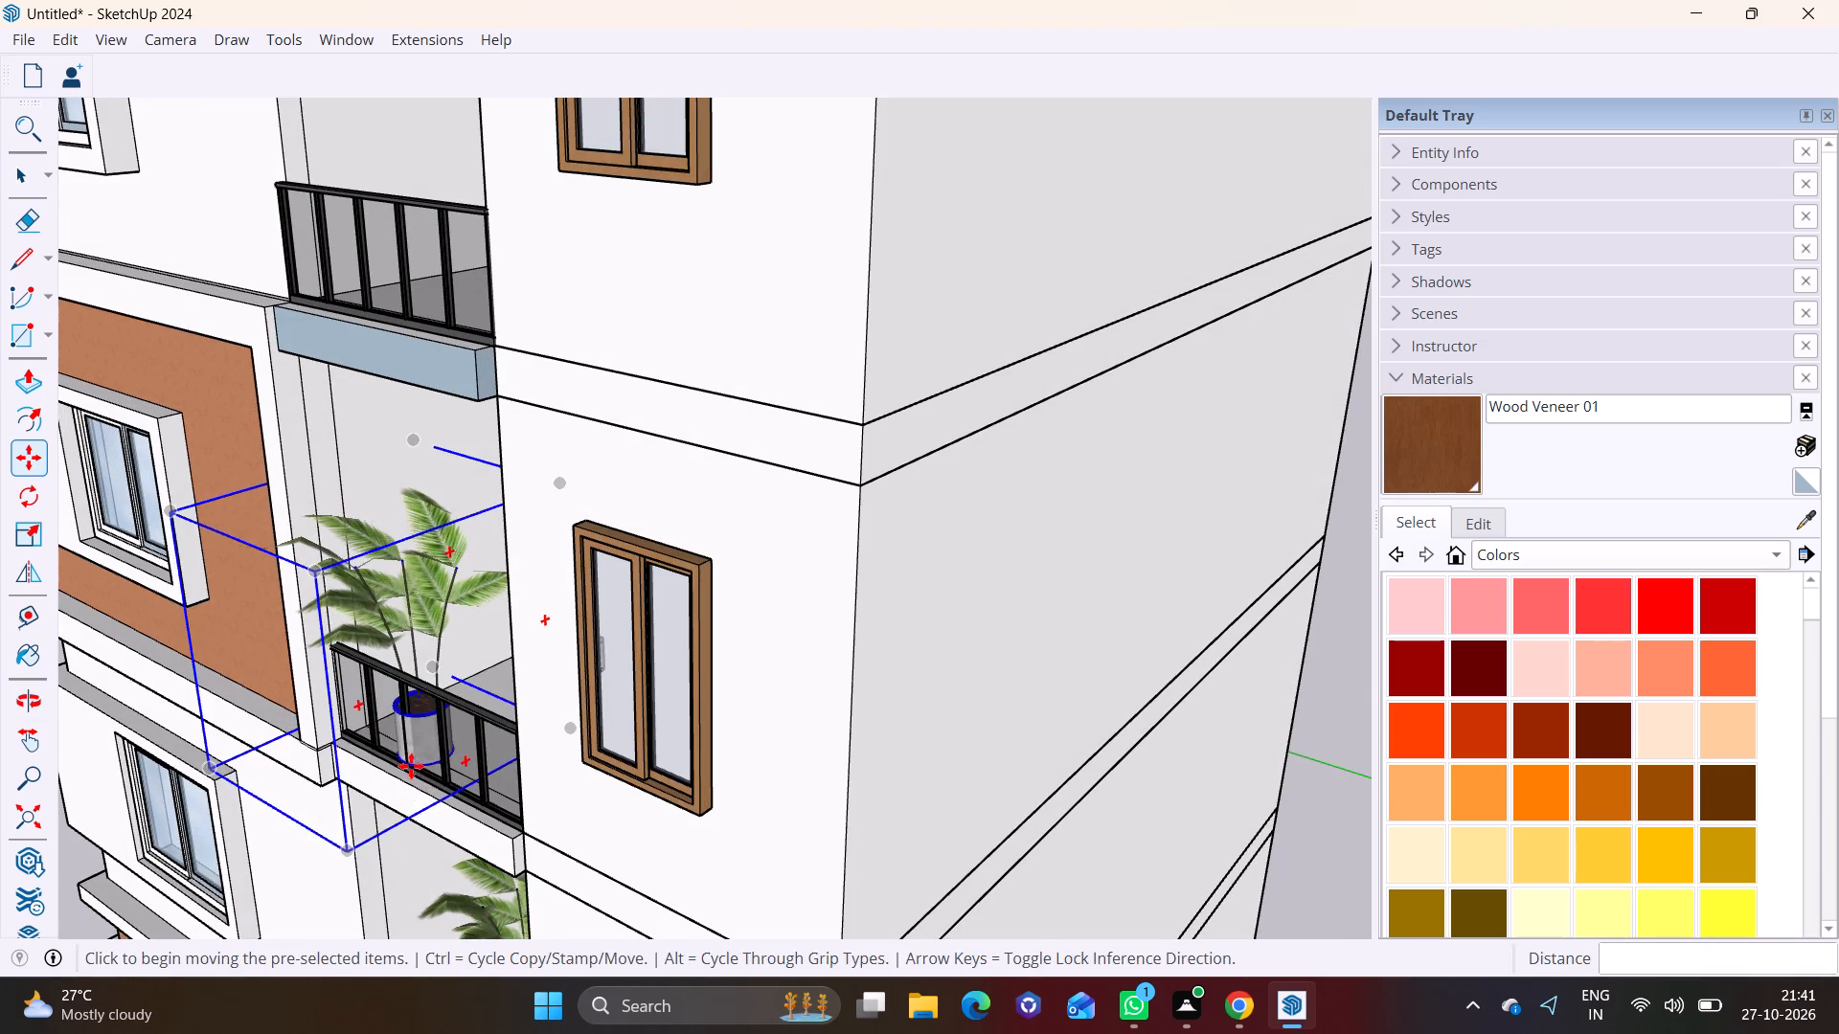
pyautogui.click(455, 736)
pyautogui.press('space')
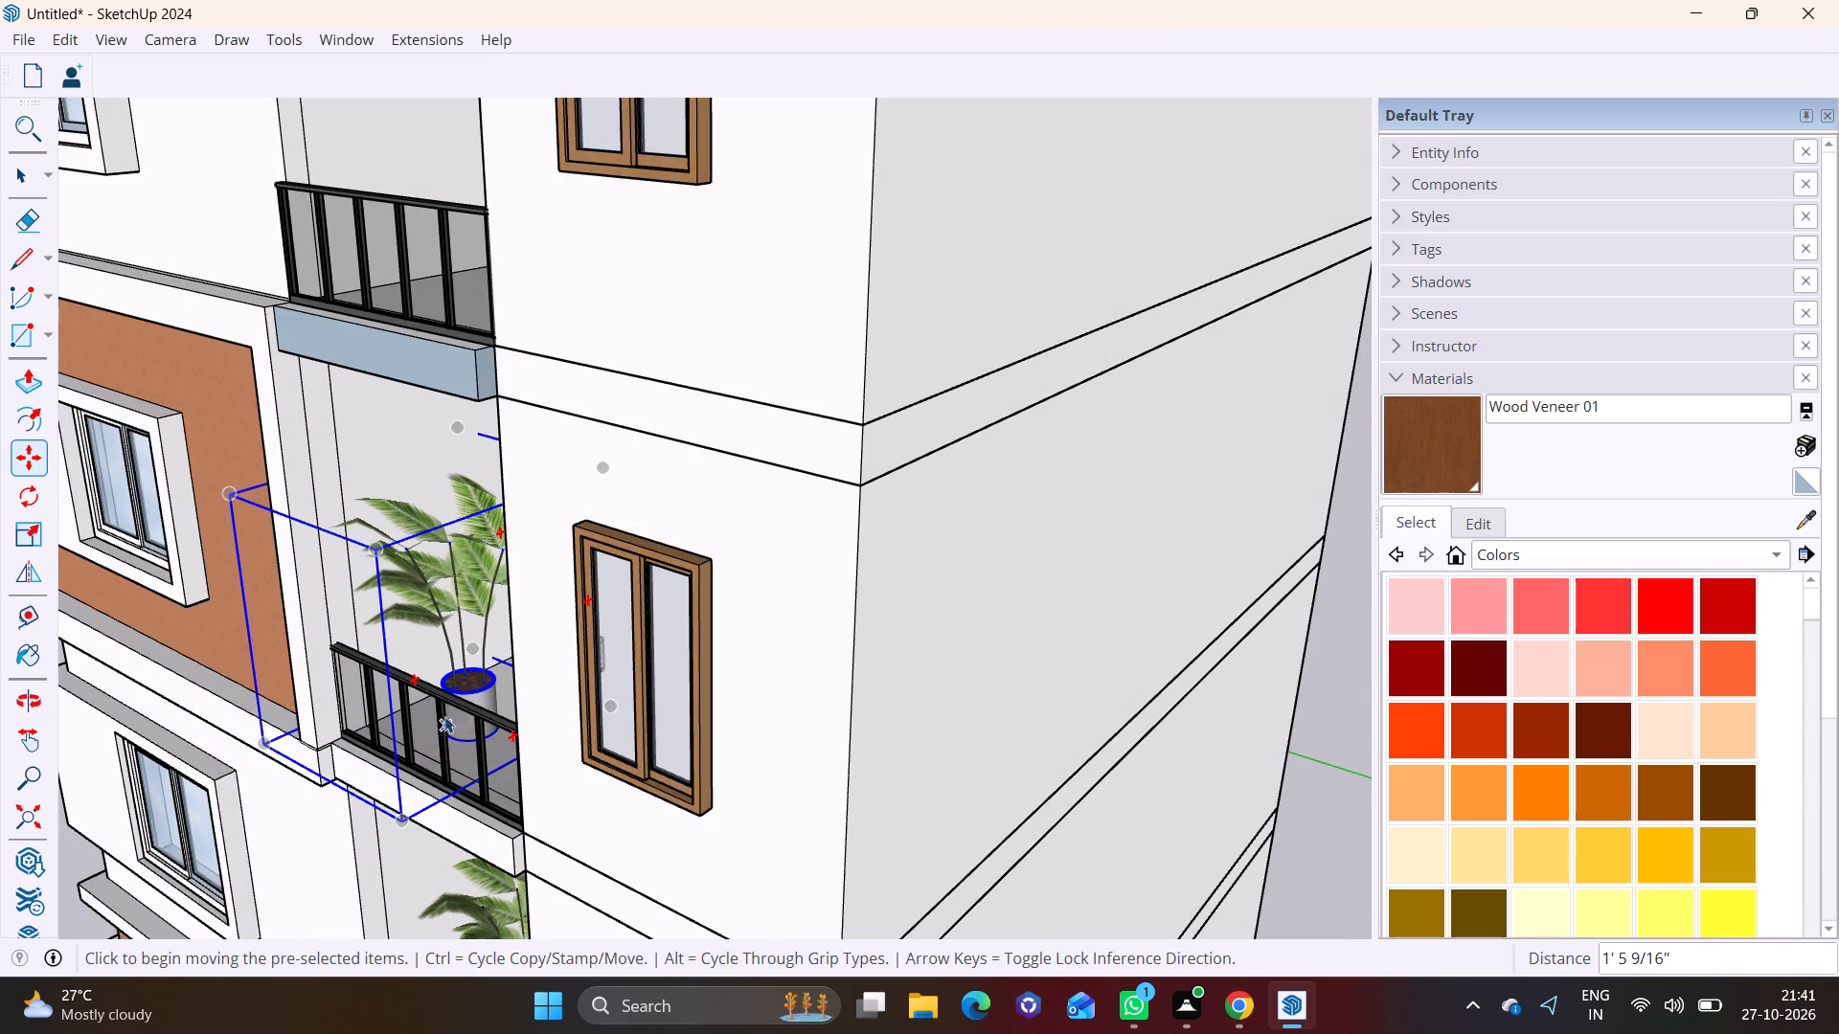
# Copy the third-storey planter about 10' 10" up to the fourth-storey balcony.
pyautogui.moveTo(465, 698); pyautogui.dragTo(871, 615, button='middle')
pyautogui.press('m')
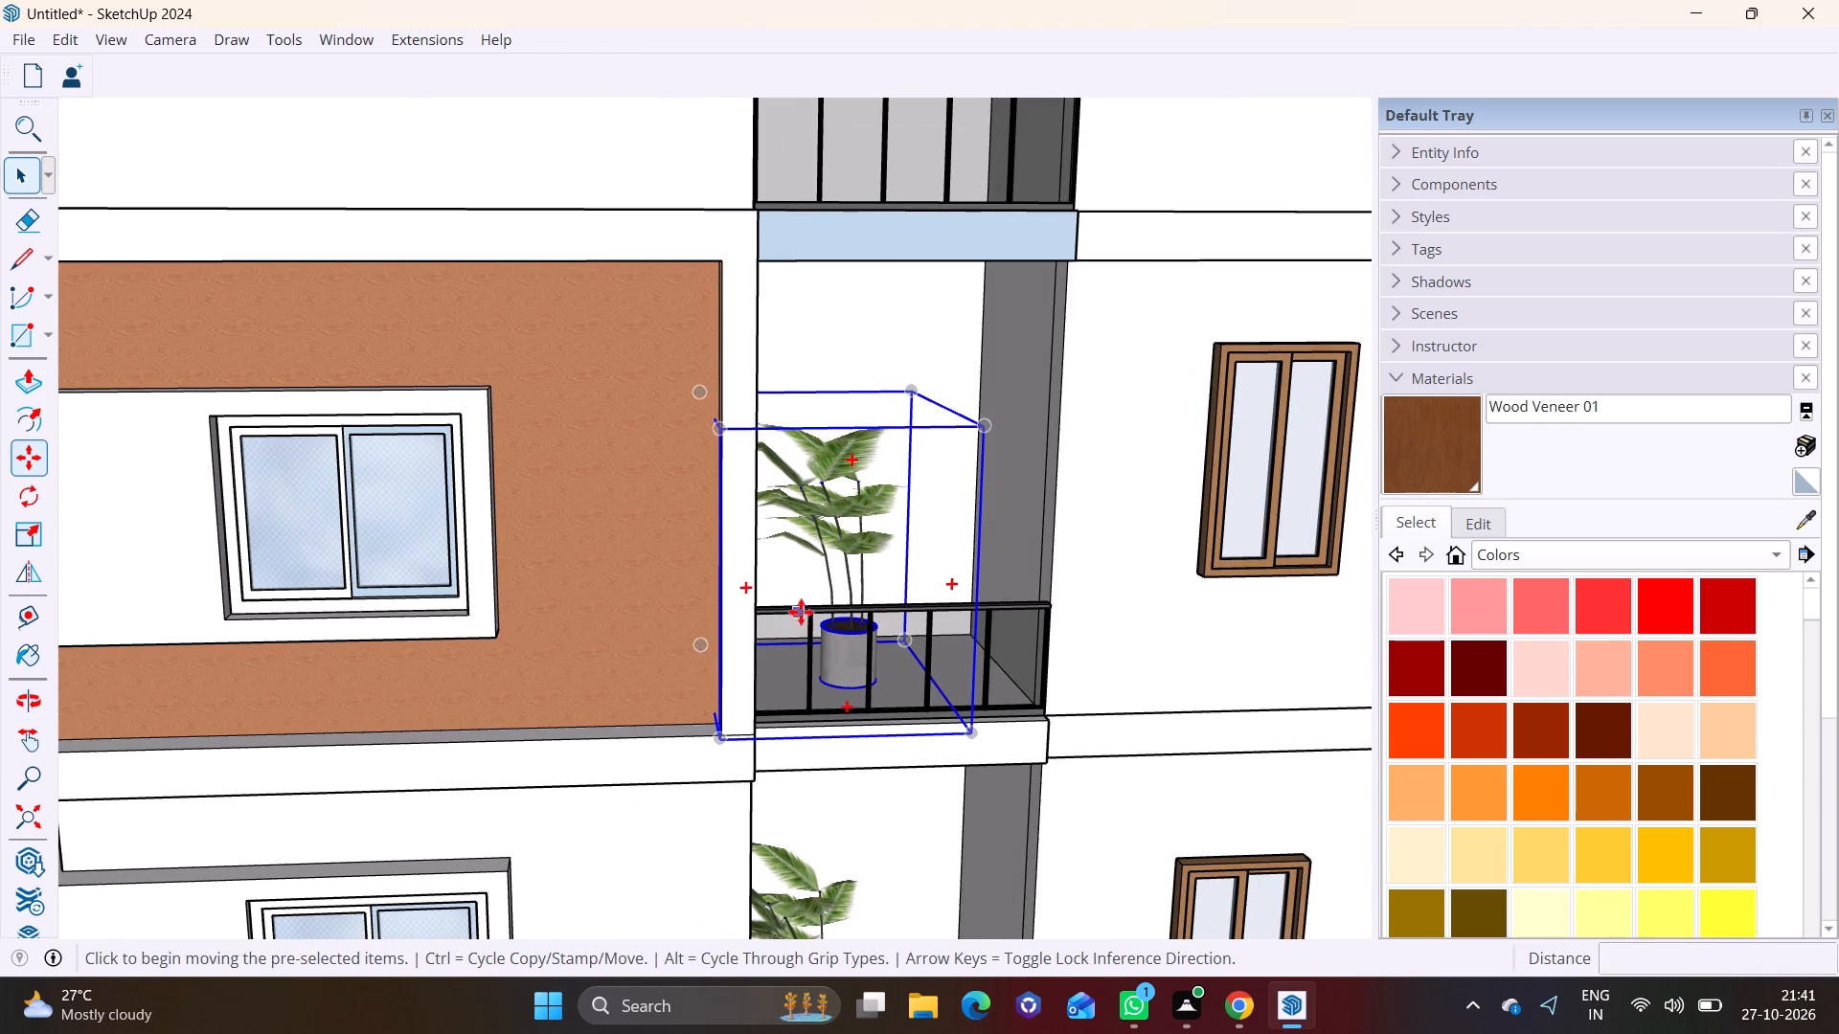
pyautogui.click(853, 630)
pyautogui.keyDown('shift'); pyautogui.moveTo(829, 439); pyautogui.dragTo(652, 1033, button='middle'); pyautogui.keyUp('shift')
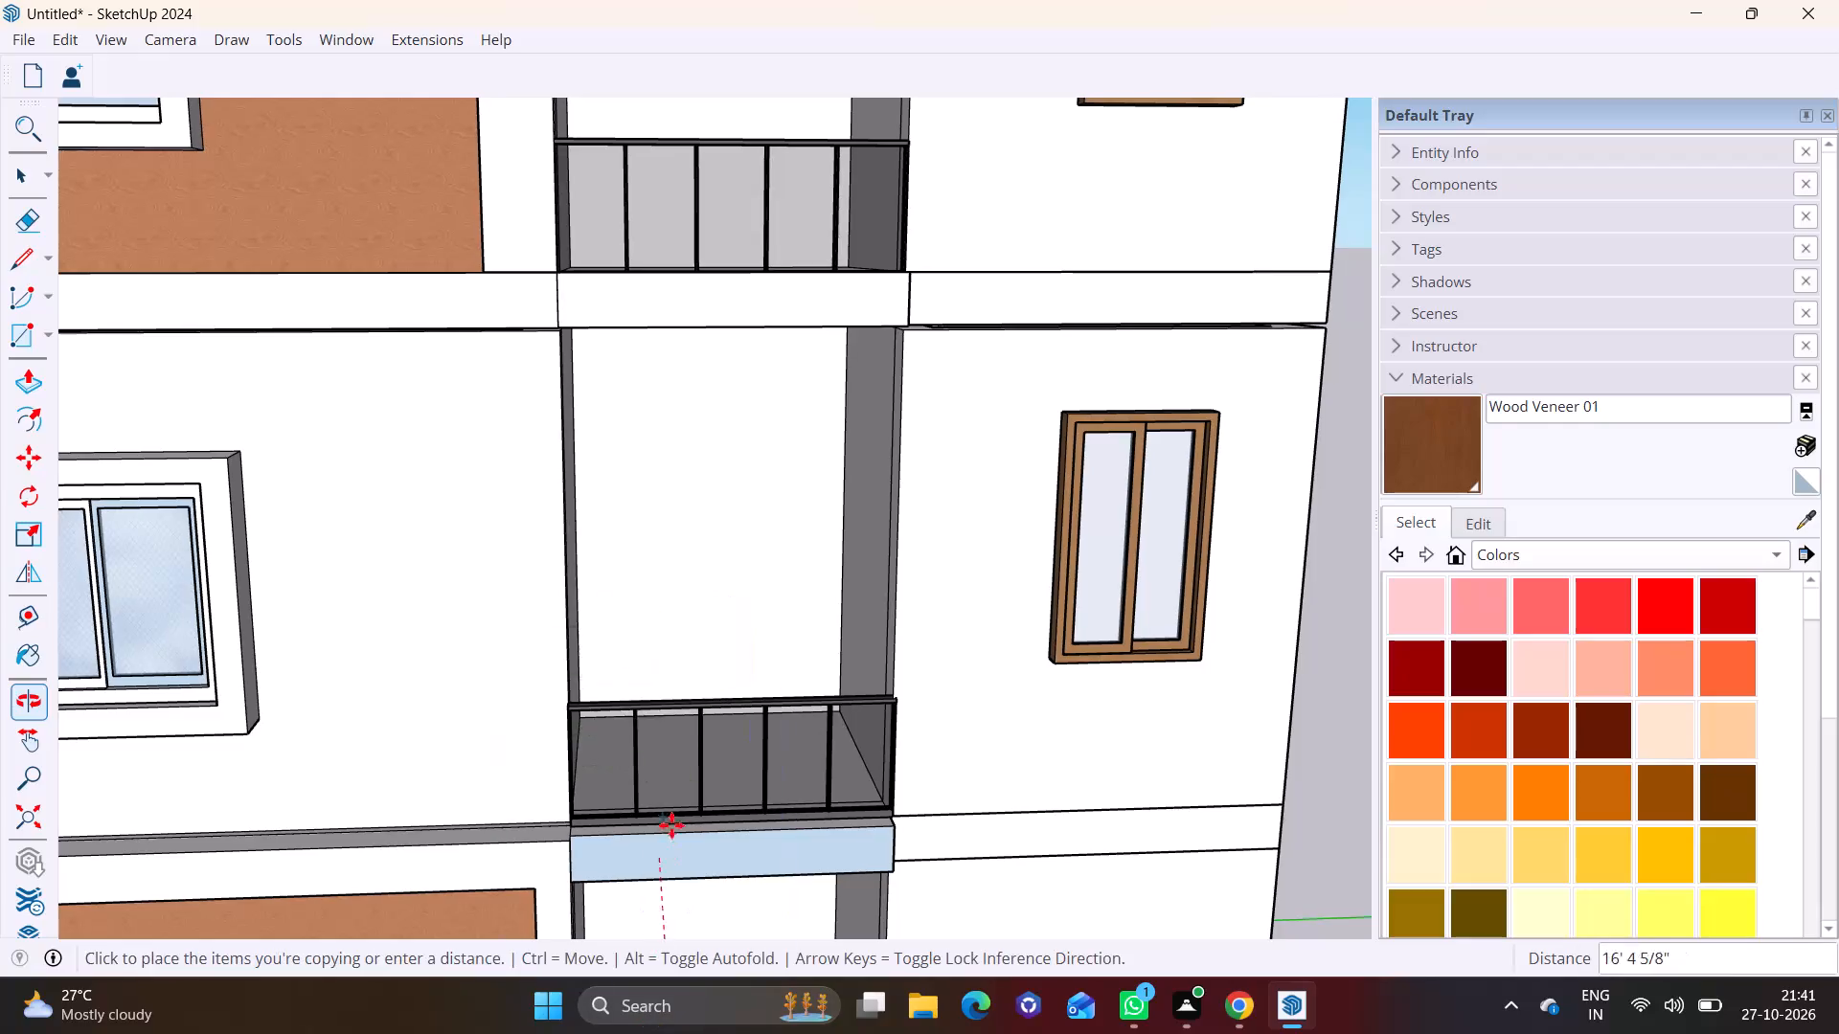
pyautogui.click(668, 734)
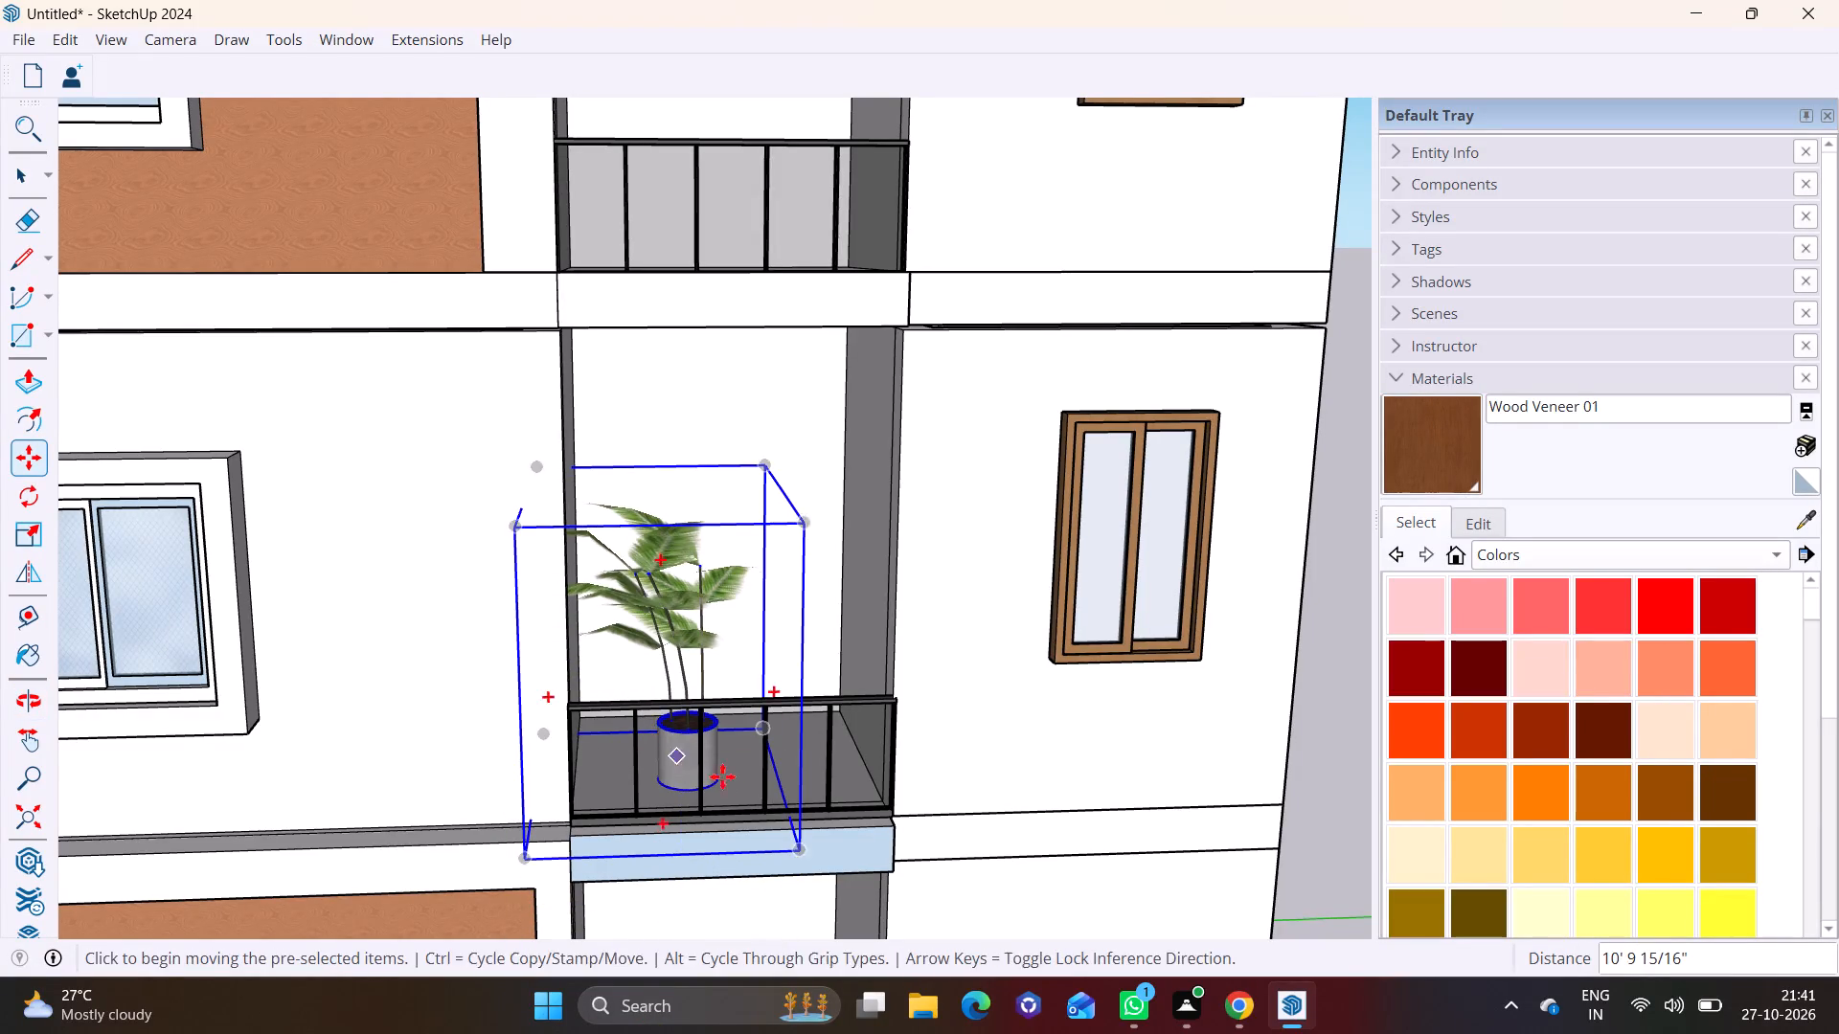
# Copy the fourth-storey planter up to the top-storey balcony under the roof slab.
pyautogui.moveTo(728, 783); pyautogui.dragTo(625, 775, button='middle')
pyautogui.click(636, 757)
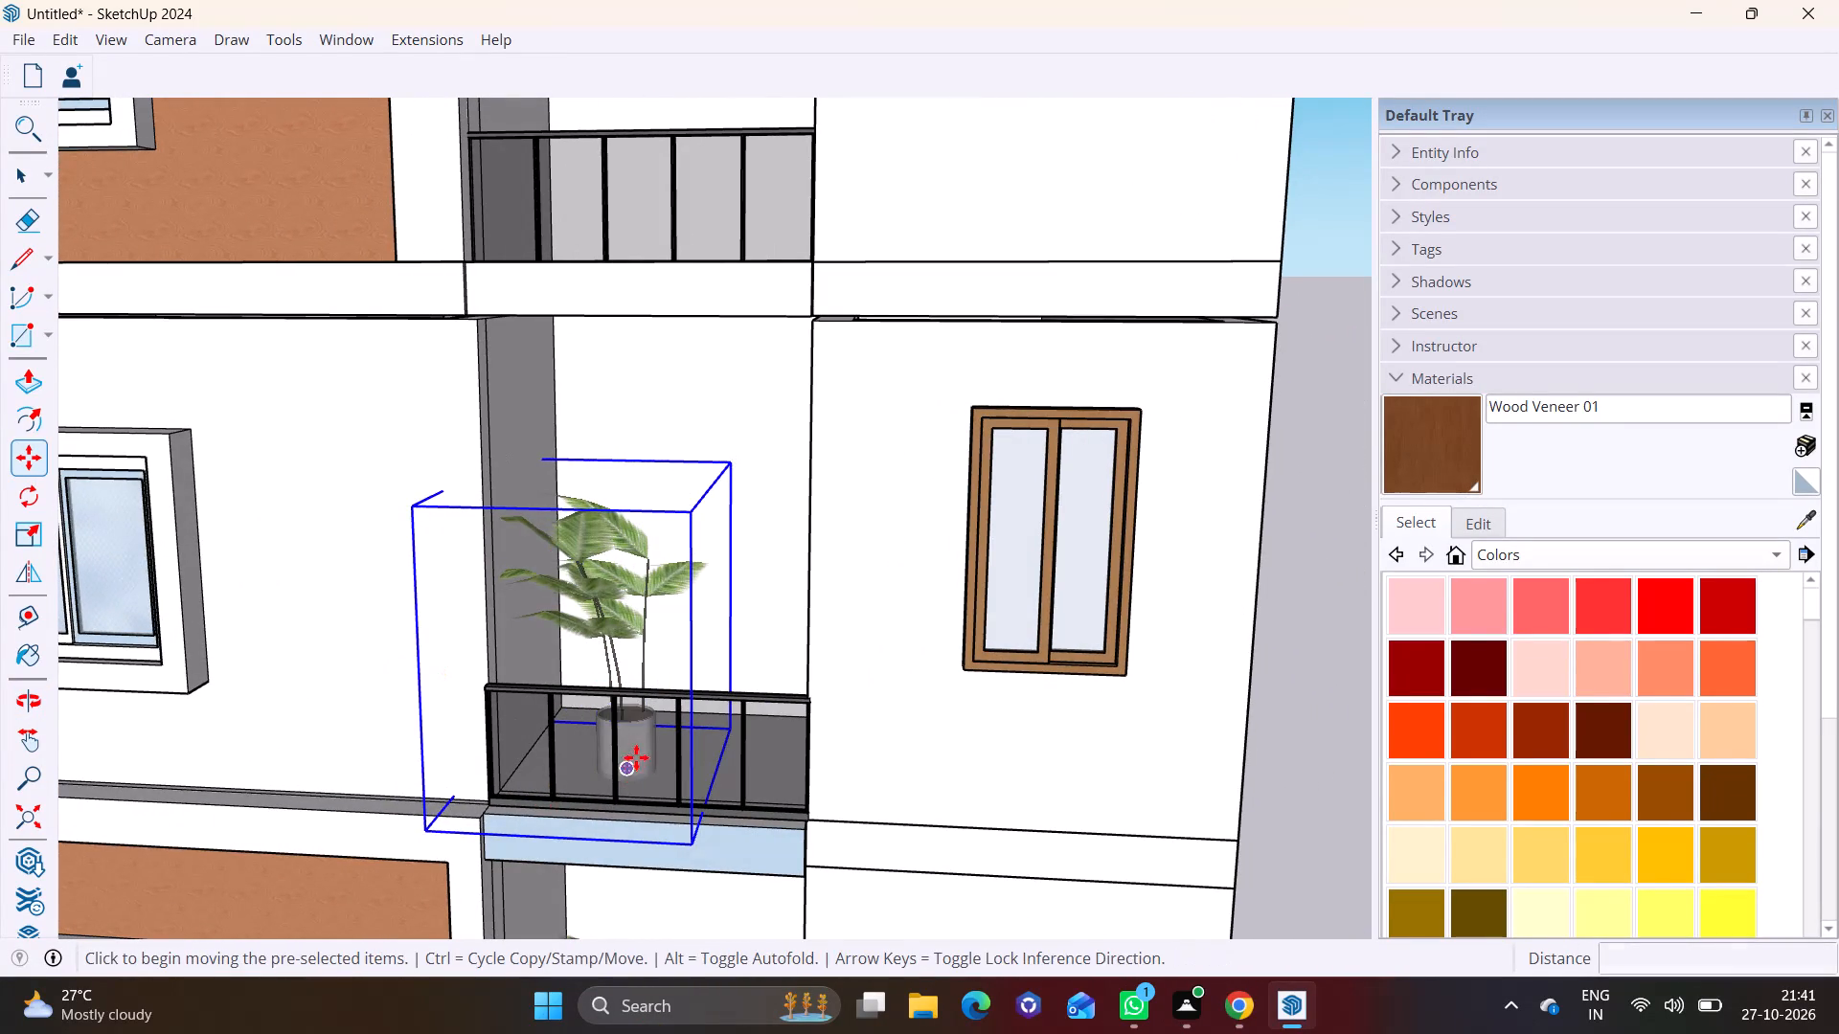
pyautogui.moveTo(631, 327); pyautogui.dragTo(576, 880, button='middle')
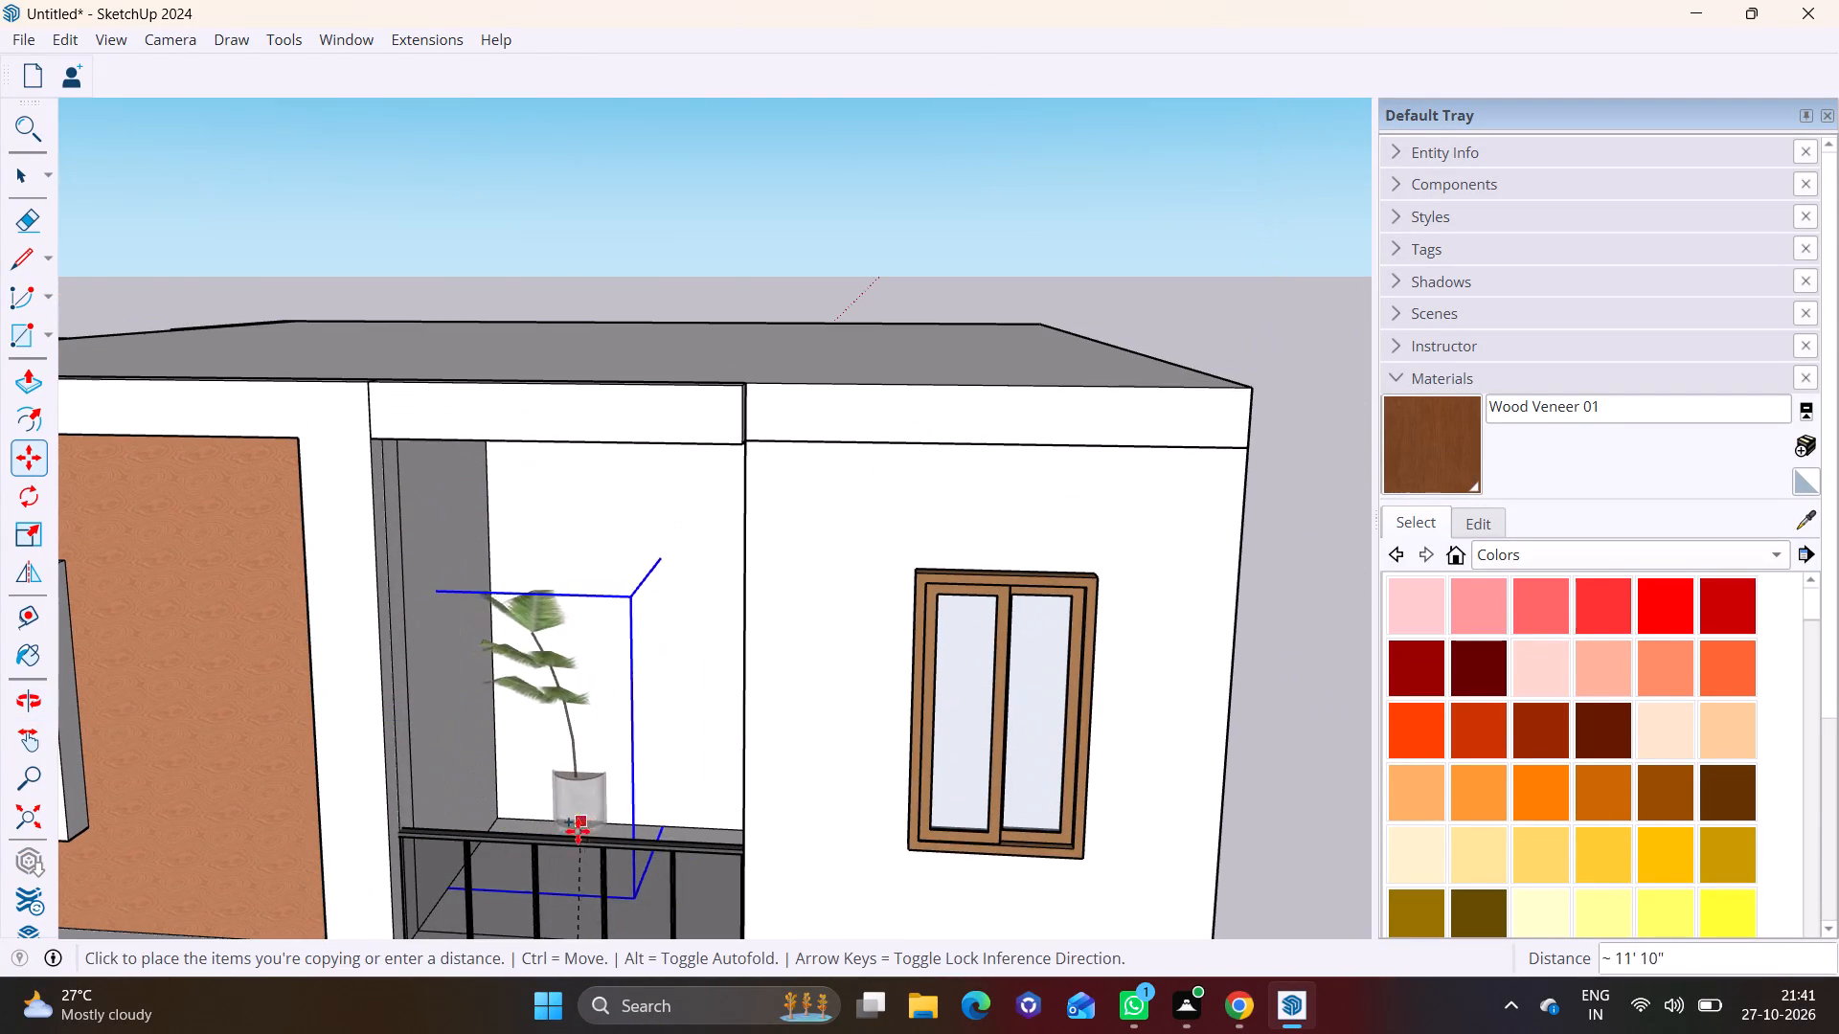
pyautogui.click(530, 894)
# Lower the top-storey planter slightly towards the balcony floor.
pyautogui.press('space')
pyautogui.moveTo(623, 874); pyautogui.dragTo(448, 935, button='middle')
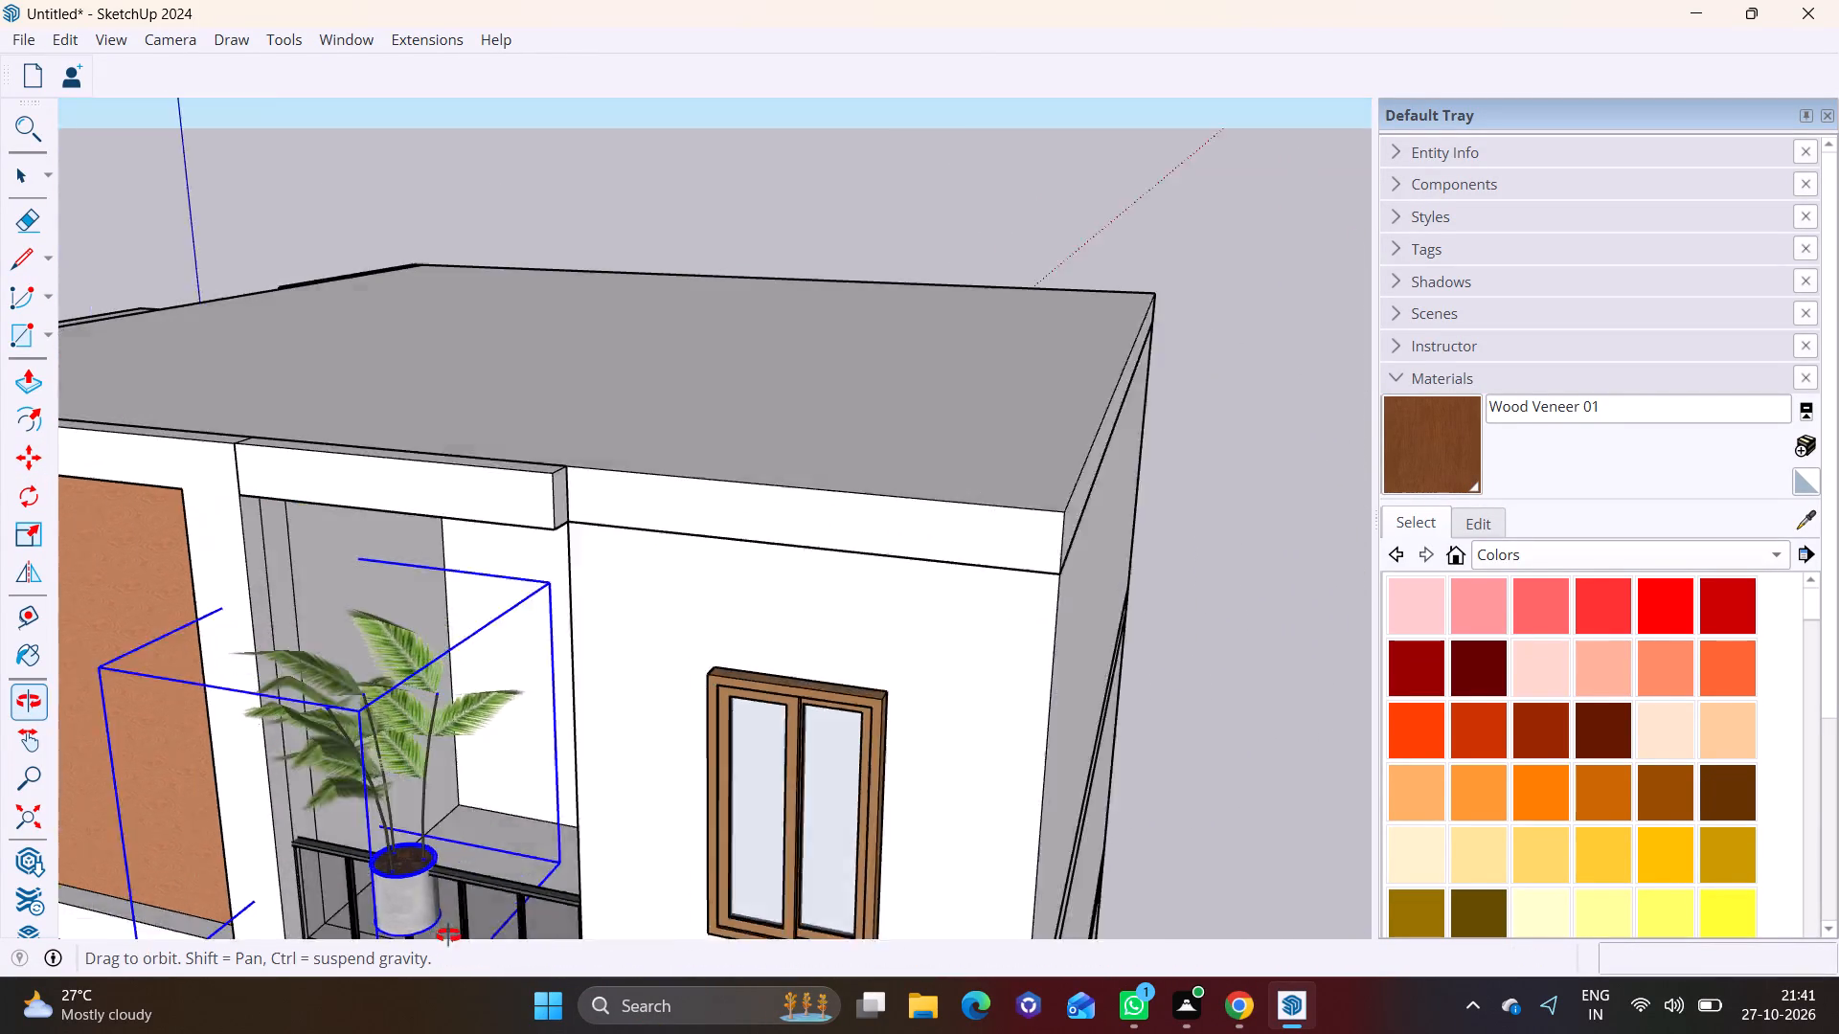
pyautogui.moveTo(448, 935); pyautogui.dragTo(355, 934, button='middle')
pyautogui.keyDown('shift'); pyautogui.moveTo(342, 798); pyautogui.dragTo(520, 543, button='middle'); pyautogui.keyUp('shift')
pyautogui.moveTo(593, 663); pyautogui.dragTo(554, 696, button='middle')
pyautogui.moveTo(586, 590); pyautogui.dragTo(658, 458, button='middle')
pyautogui.click(561, 372)
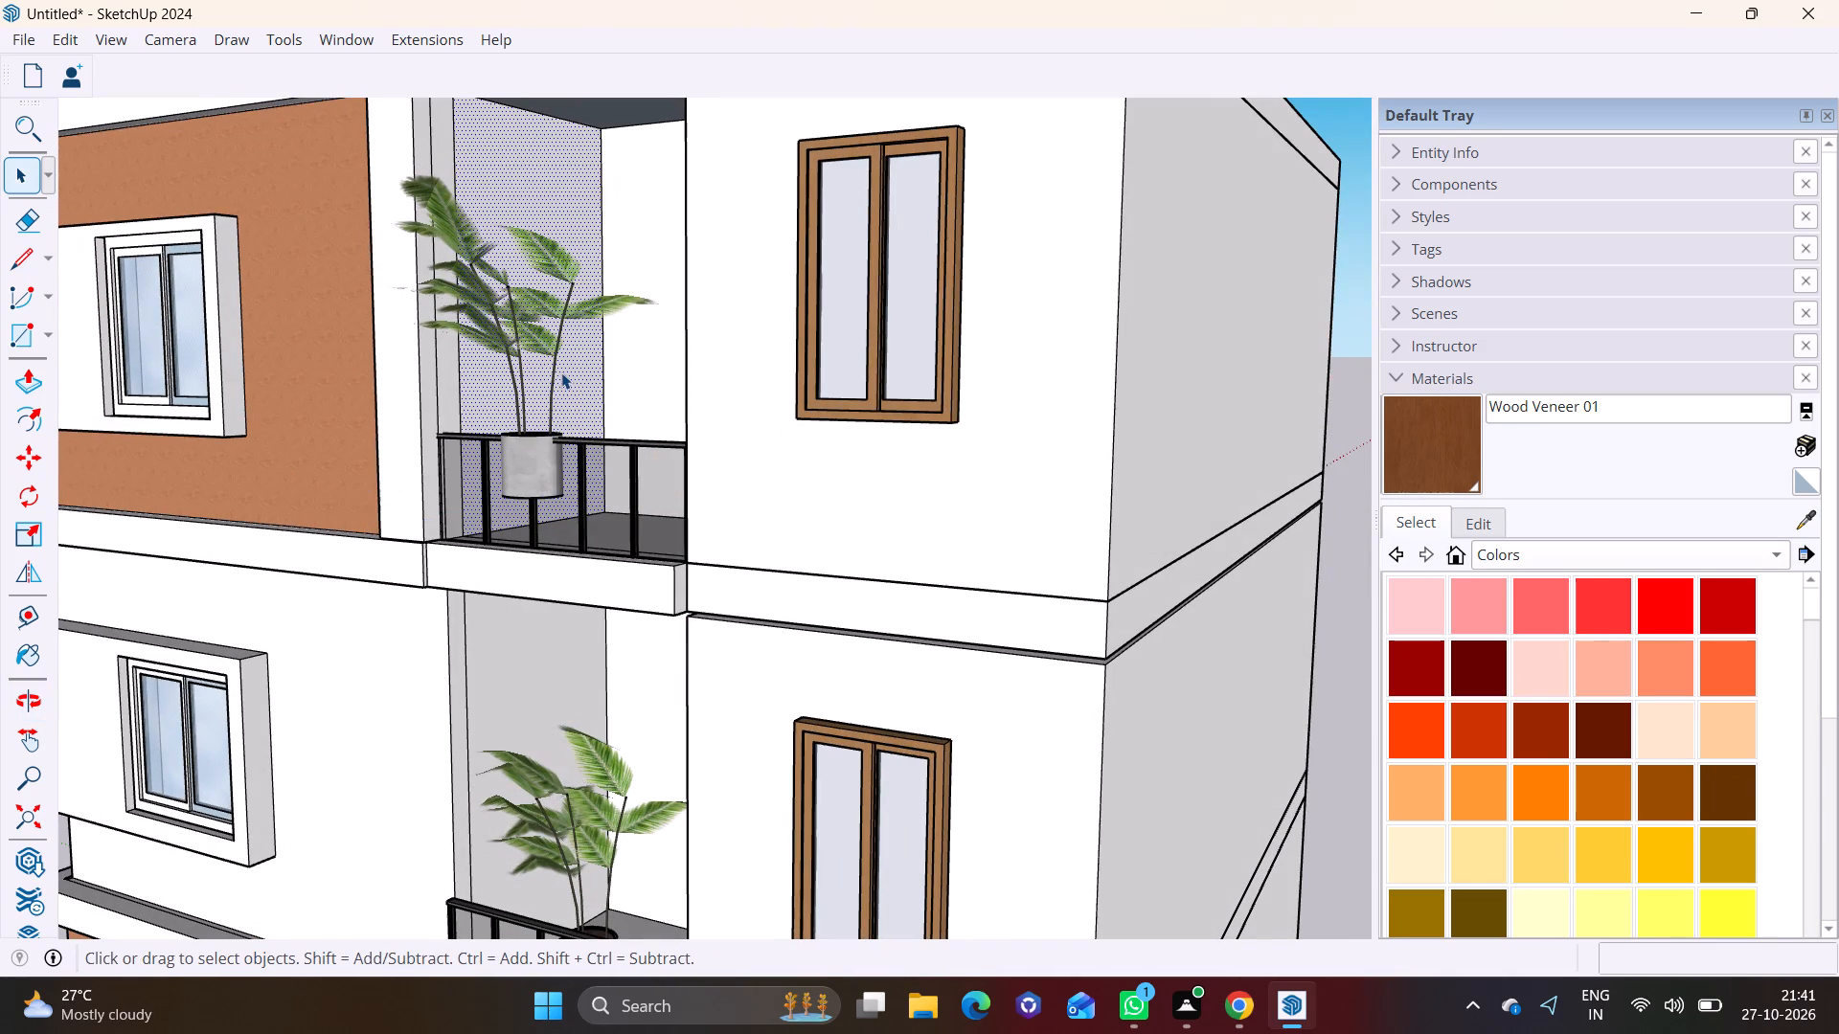
pyautogui.press('m')
pyautogui.click(532, 467)
pyautogui.write('M')
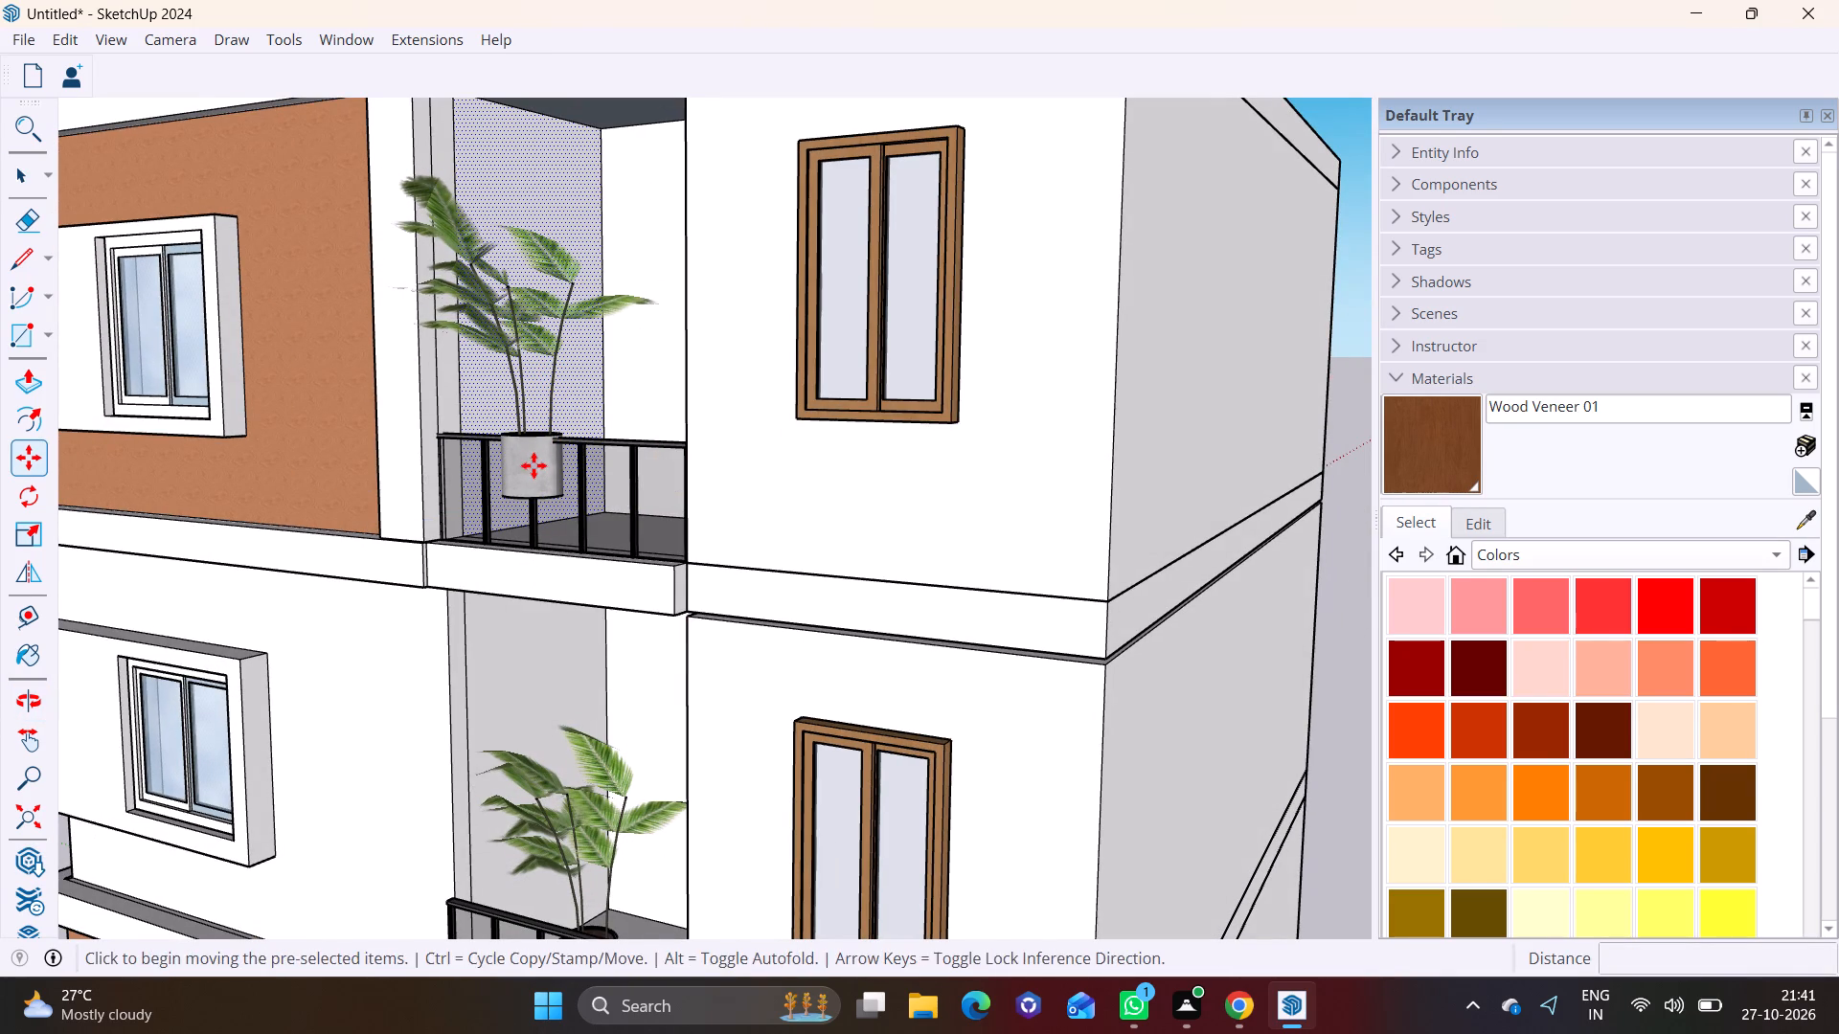
pyautogui.press('space')
pyautogui.click(534, 465)
pyautogui.press('m')
pyautogui.click(510, 301)
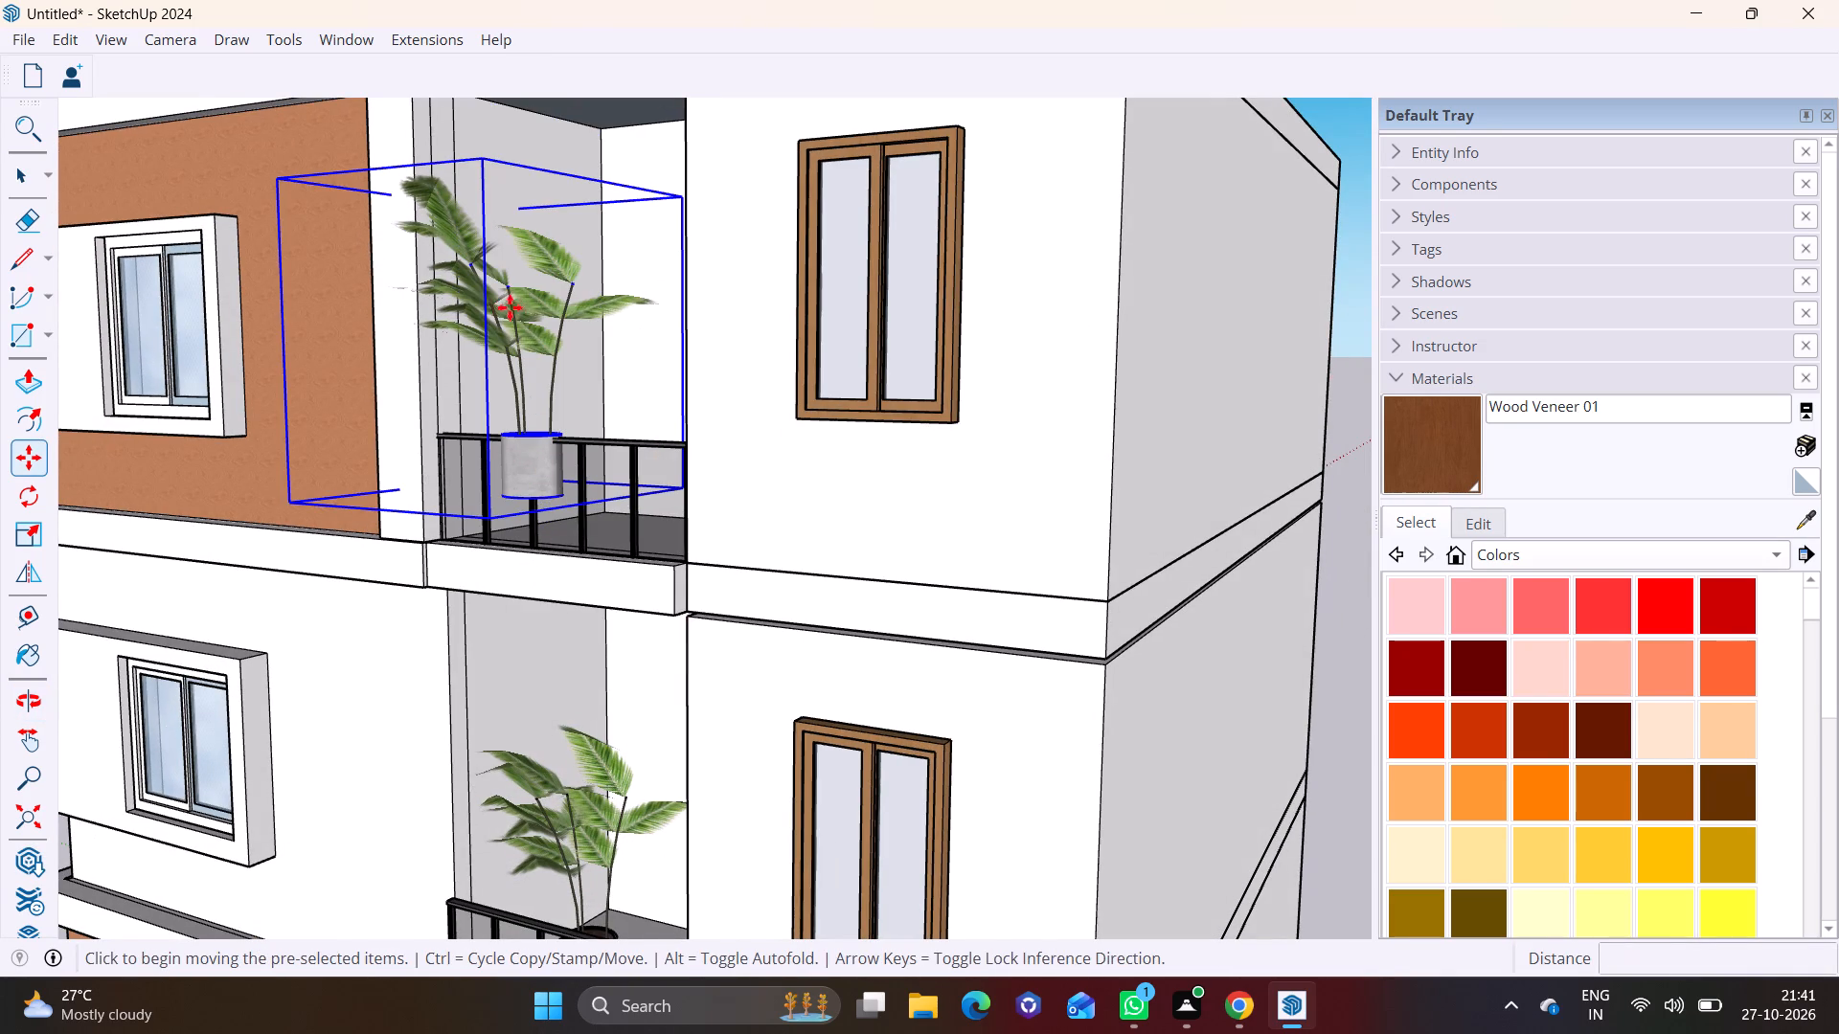
pyautogui.click(519, 359)
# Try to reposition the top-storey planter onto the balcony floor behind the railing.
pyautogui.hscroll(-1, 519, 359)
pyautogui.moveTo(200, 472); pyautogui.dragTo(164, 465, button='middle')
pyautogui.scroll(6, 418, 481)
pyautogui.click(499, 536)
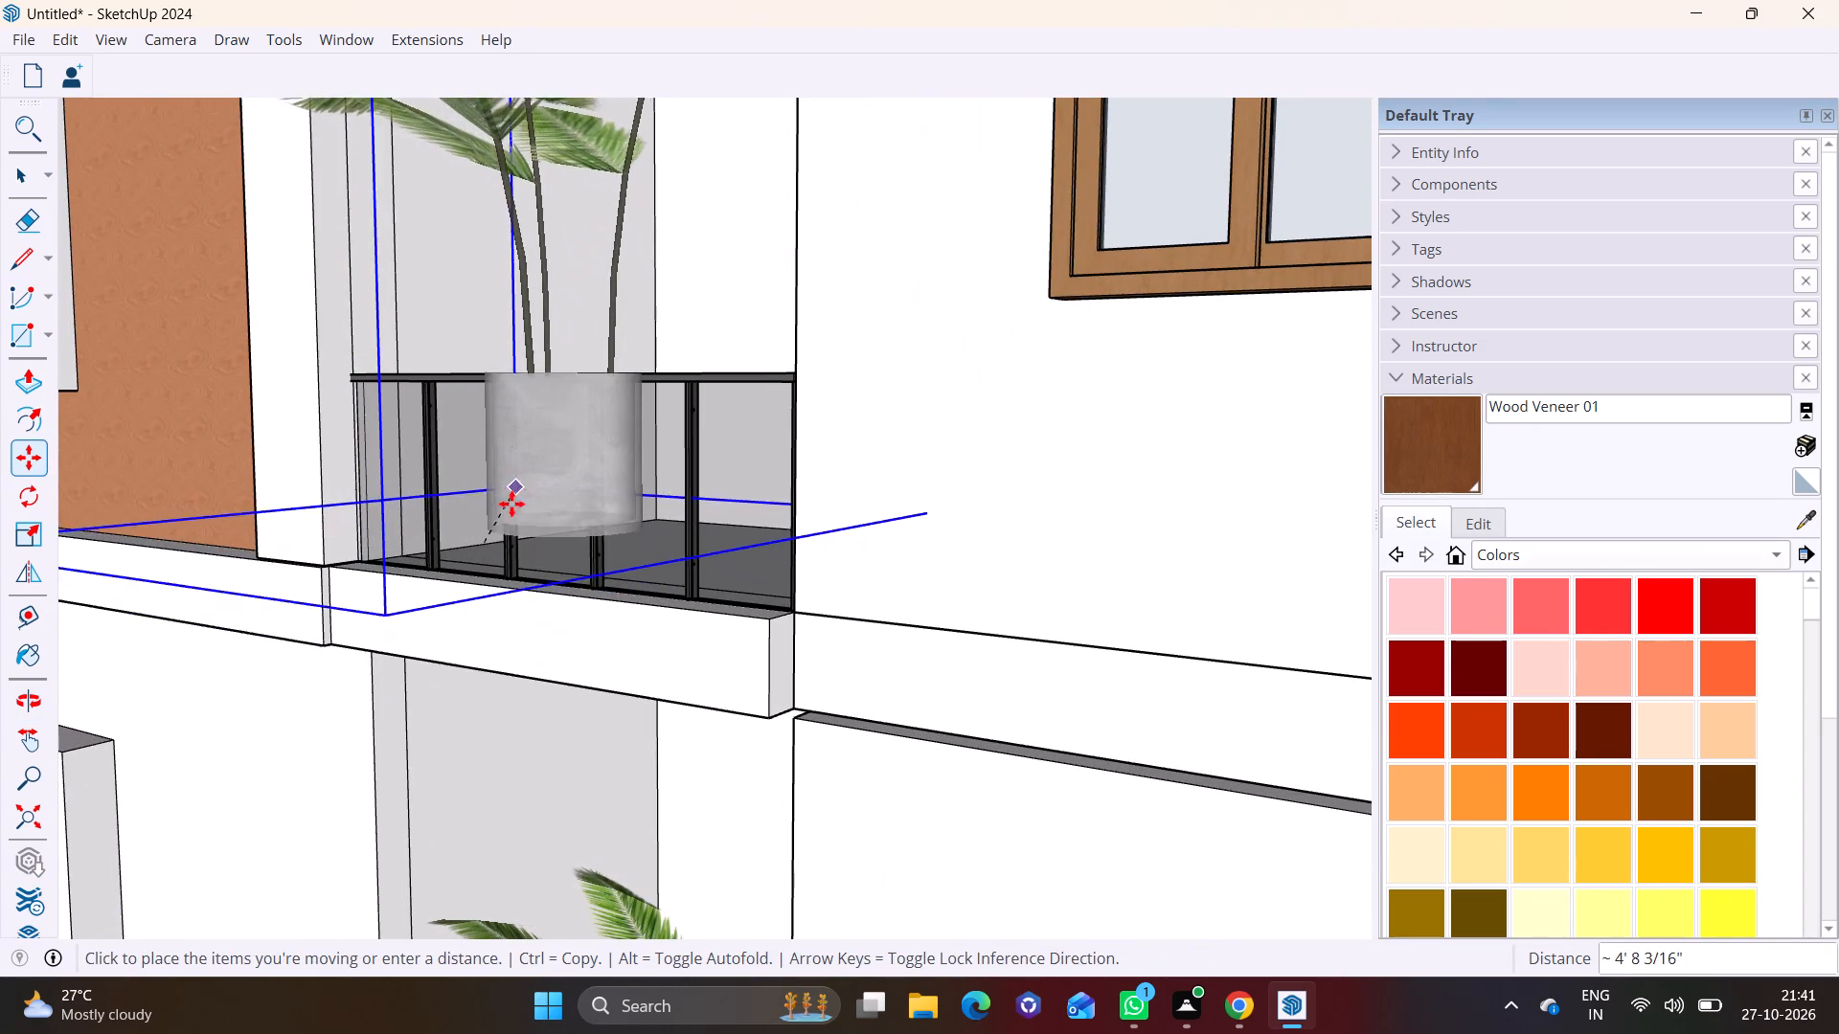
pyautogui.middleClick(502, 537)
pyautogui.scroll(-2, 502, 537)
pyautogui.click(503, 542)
# Move the top-storey planter about 4' 10" back onto its balcony, plus a further 9 3/8" away from the railing.
pyautogui.moveTo(573, 438); pyautogui.dragTo(534, 679, button='middle')
pyautogui.scroll(-2, 542, 627)
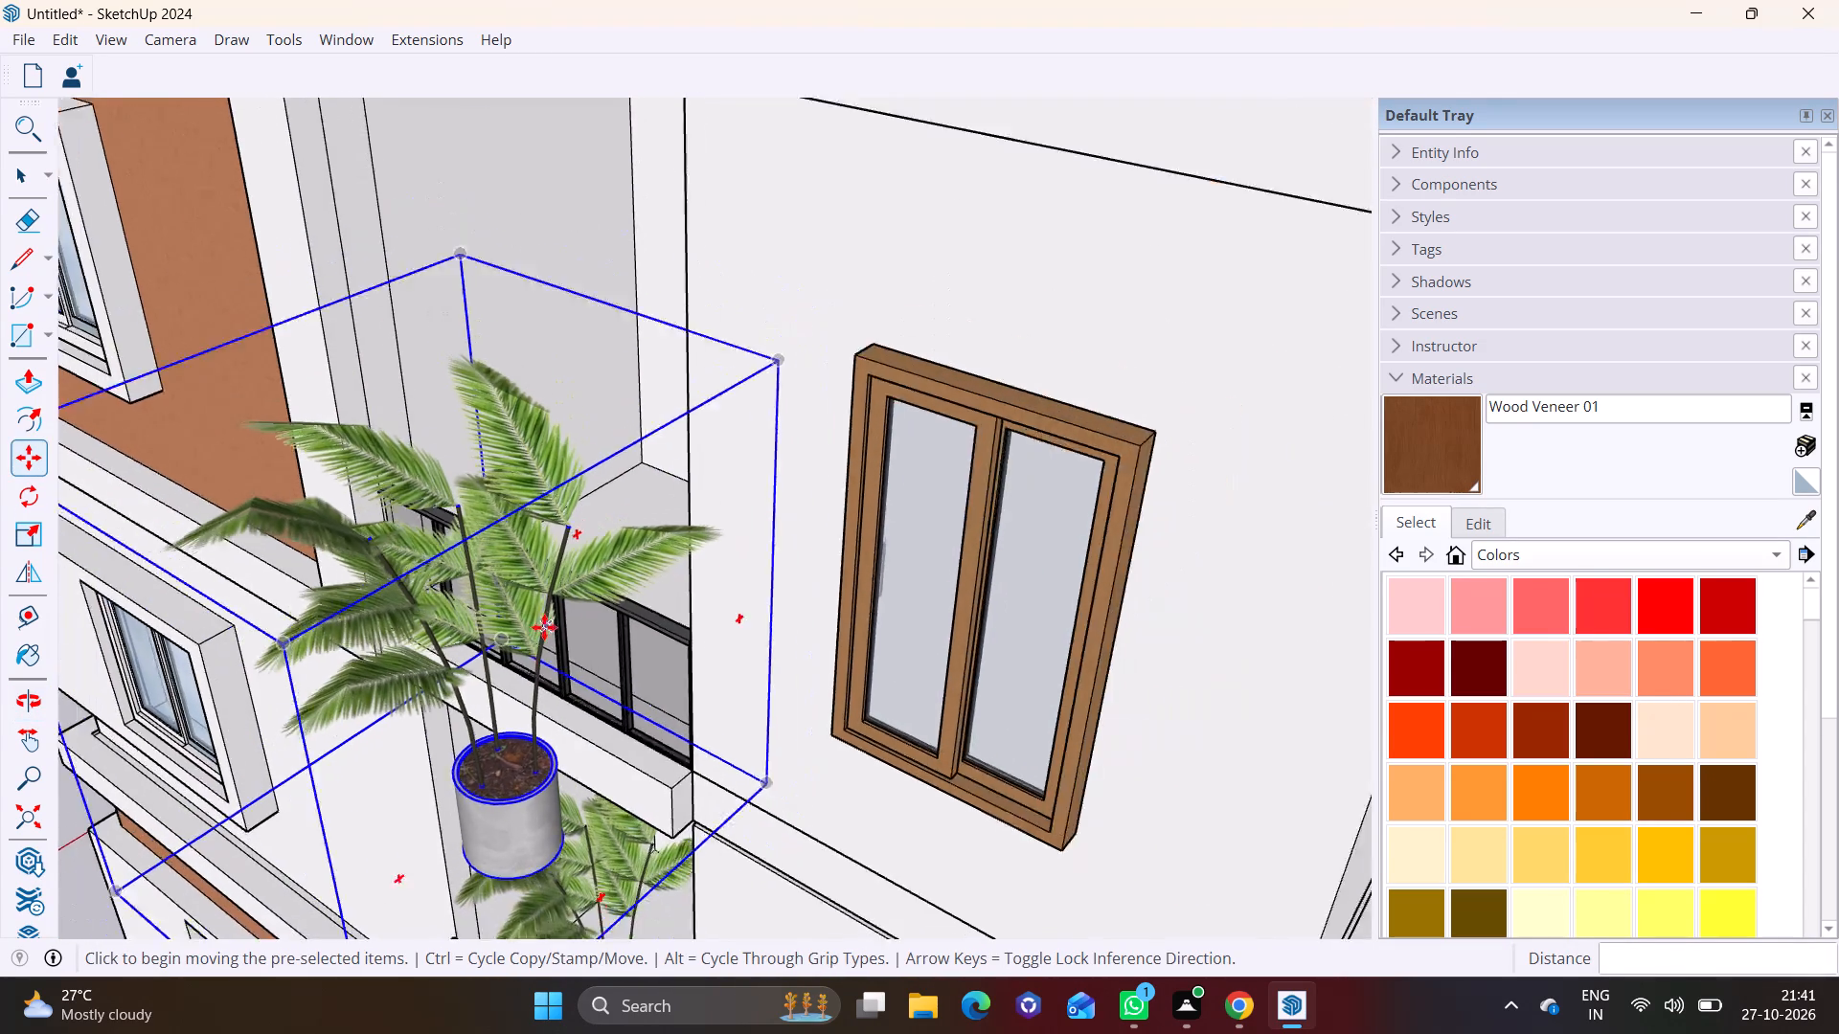
pyautogui.scroll(-5, 544, 627)
pyautogui.moveTo(527, 744); pyautogui.dragTo(530, 717)
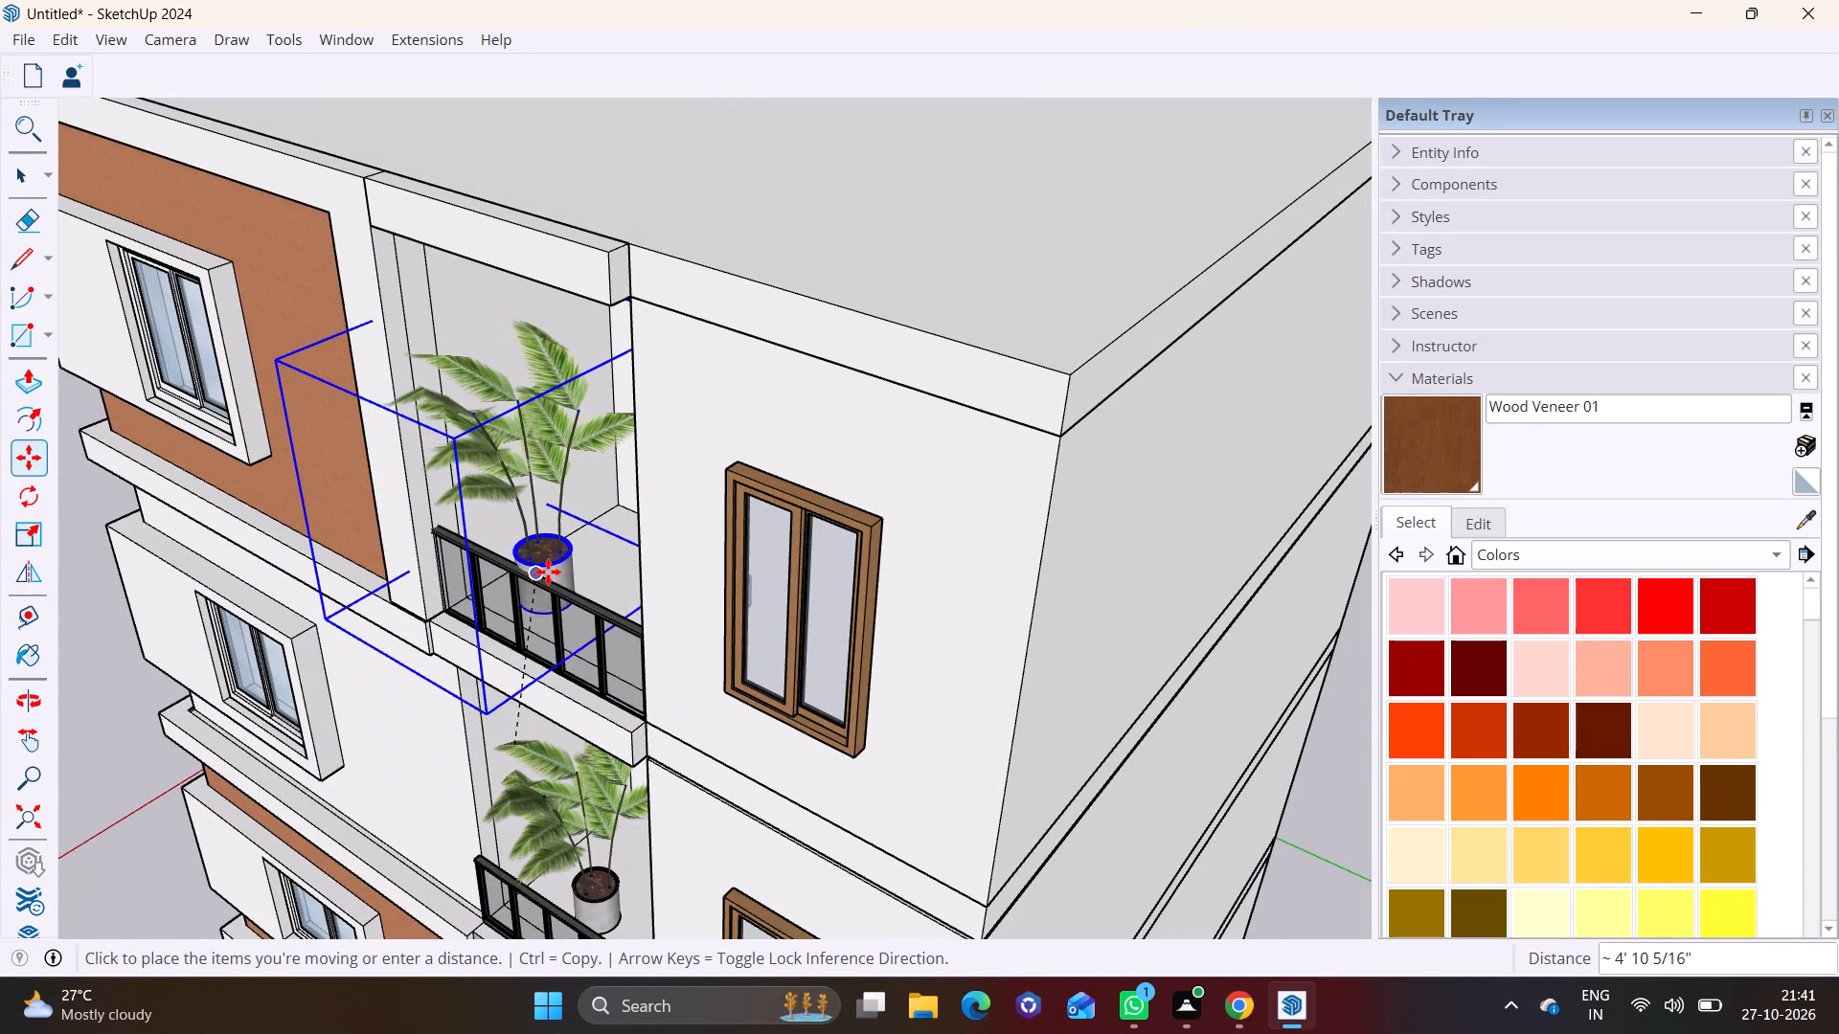
pyautogui.click(548, 572)
pyautogui.scroll(6, 541, 573)
pyautogui.click(541, 570)
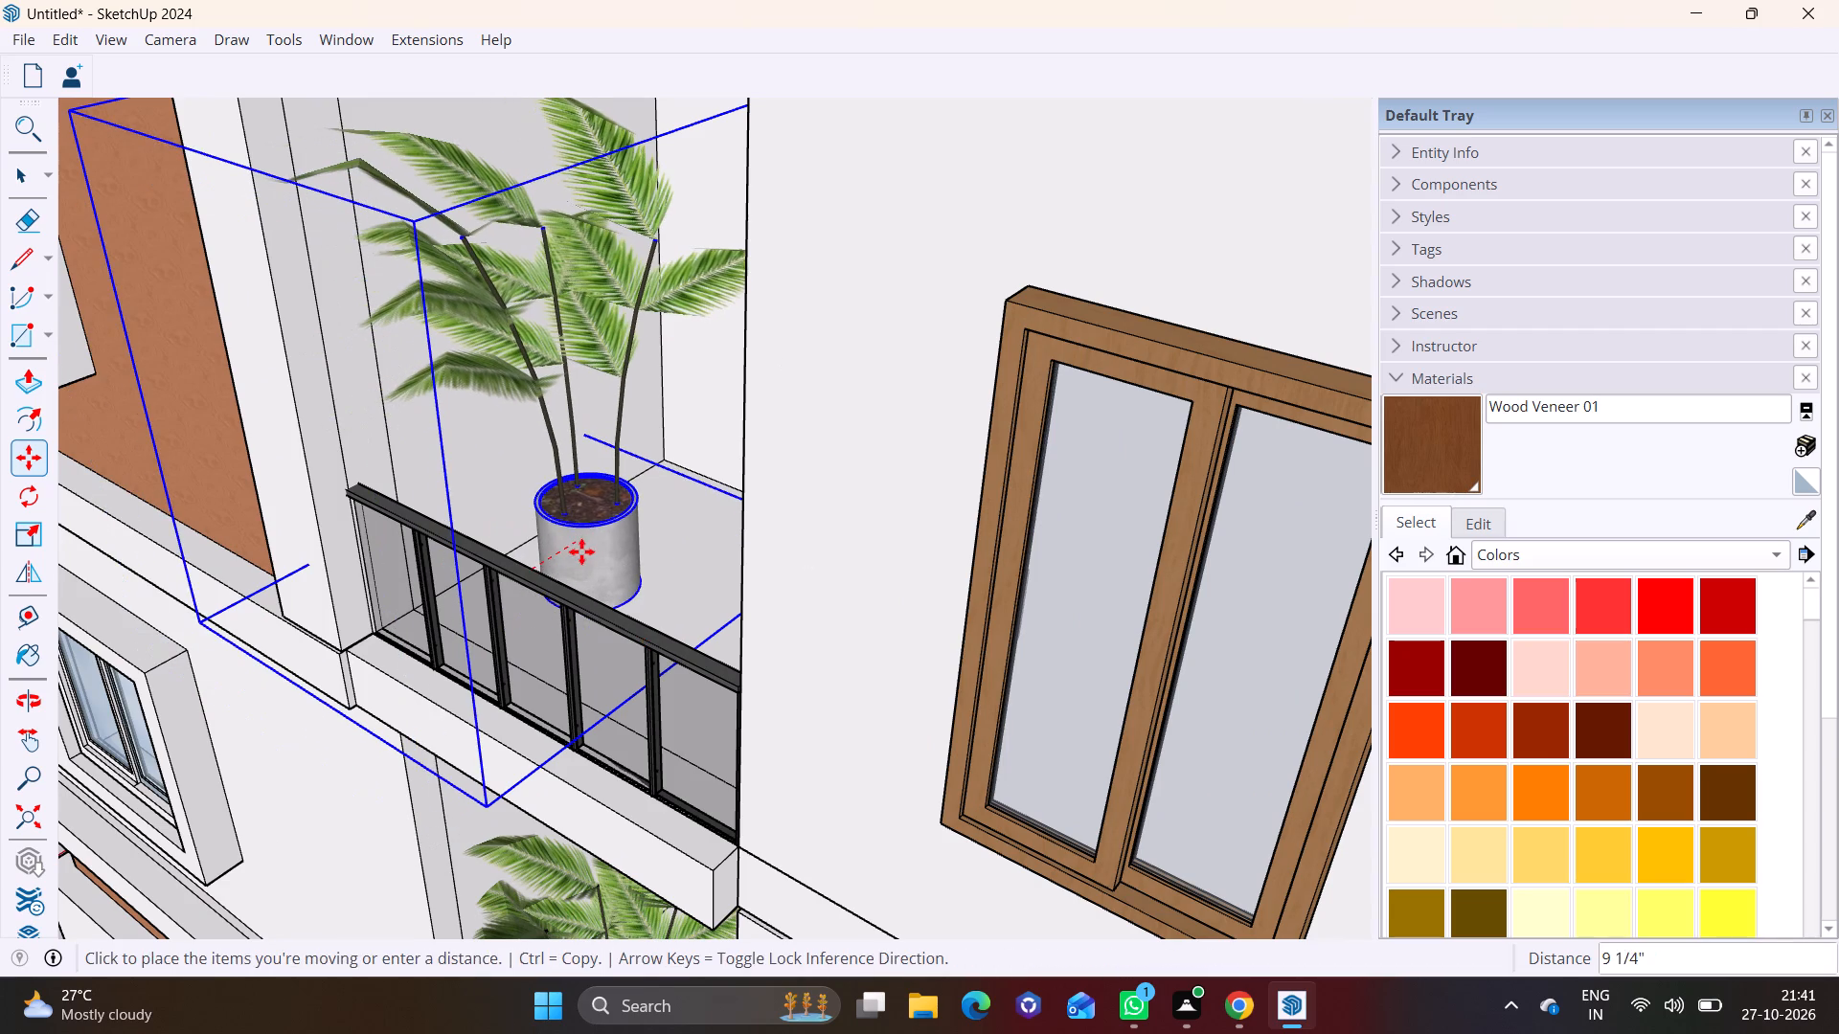
pyautogui.click(581, 551)
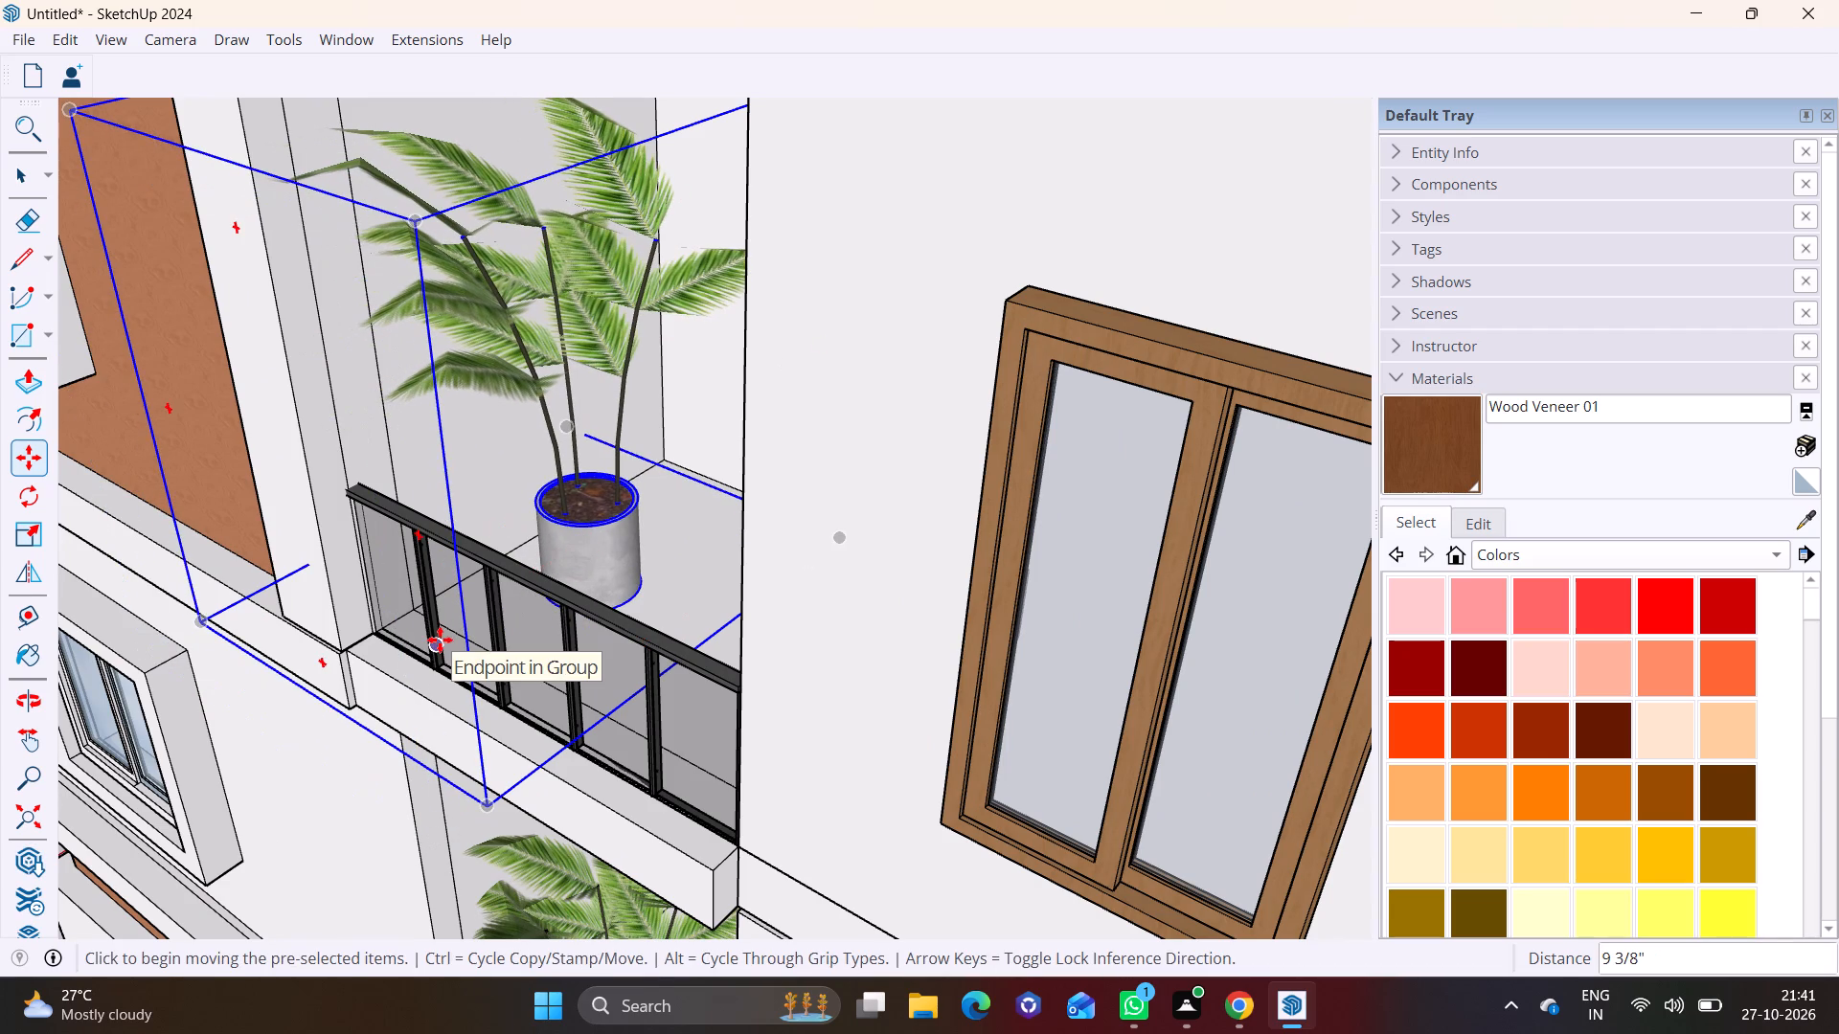
# Examine the planters on the balconies of every storey across both facades of the building.
pyautogui.press('space')
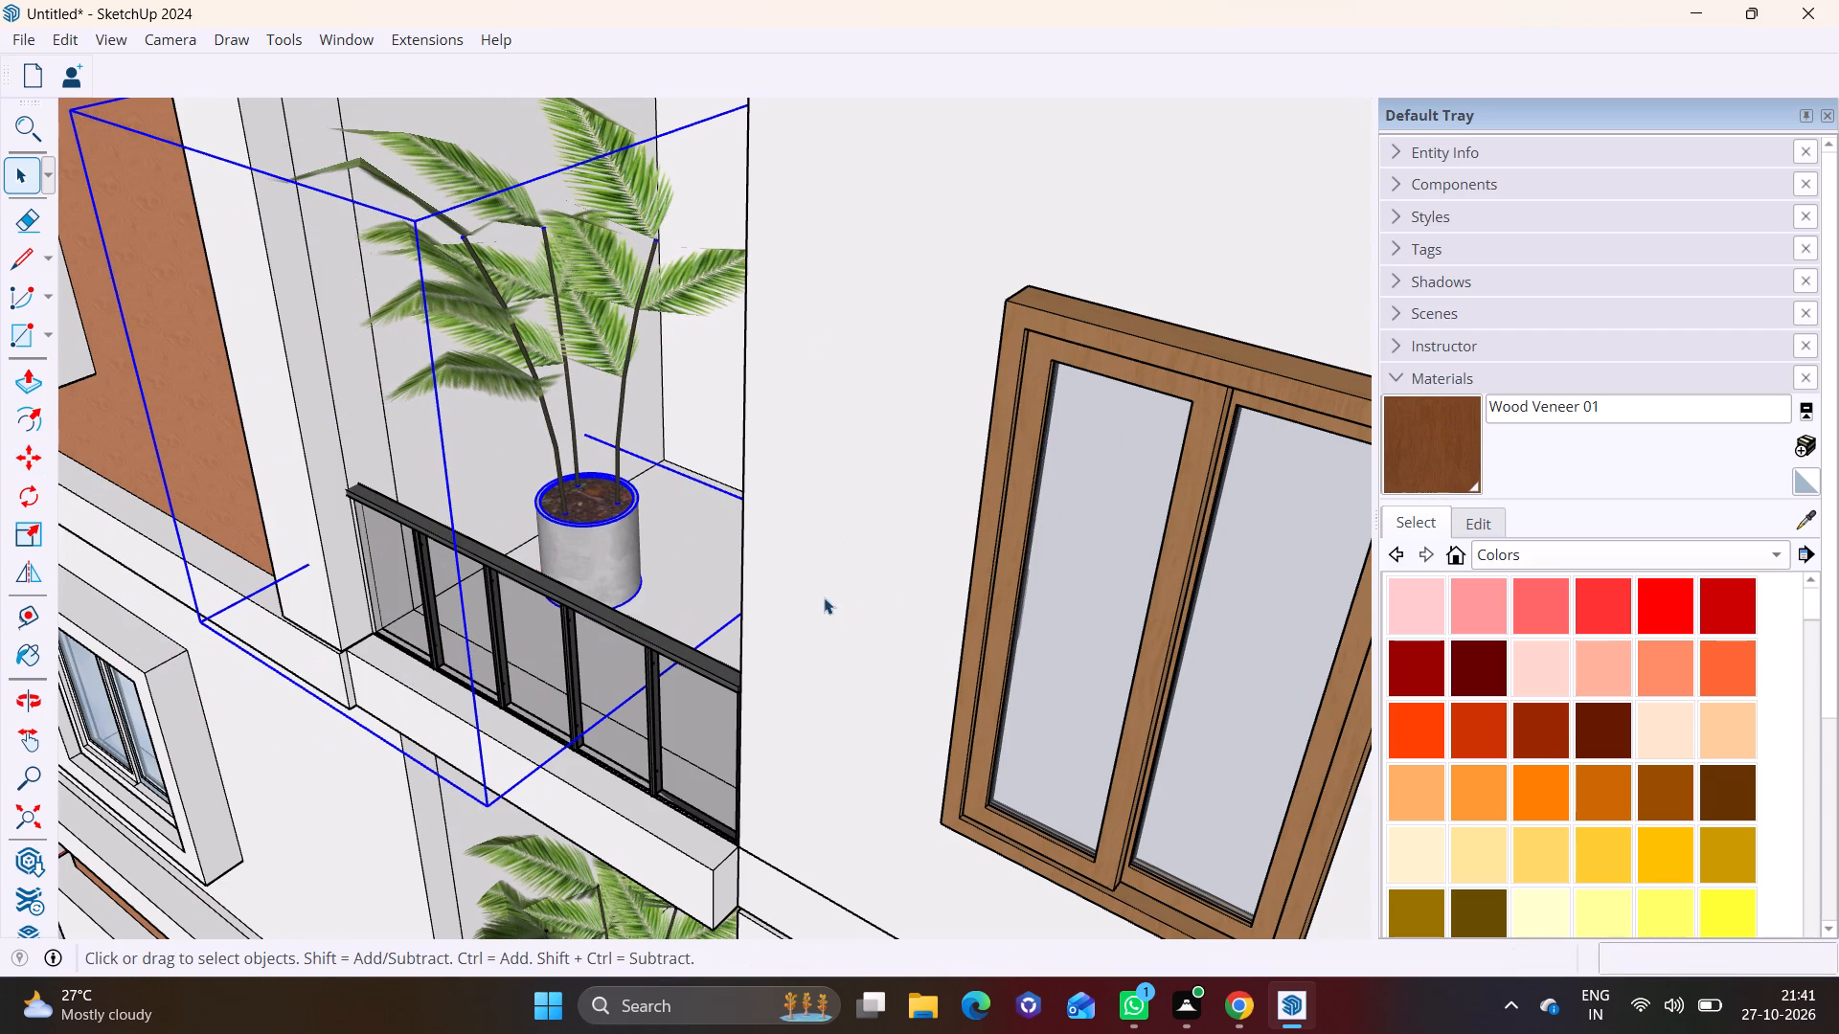
pyautogui.click(842, 595)
pyautogui.scroll(-13, 745, 641)
pyautogui.moveTo(748, 679); pyautogui.dragTo(948, 407, button='middle')
pyautogui.scroll(1, 870, 549)
pyautogui.scroll(-2, 895, 577)
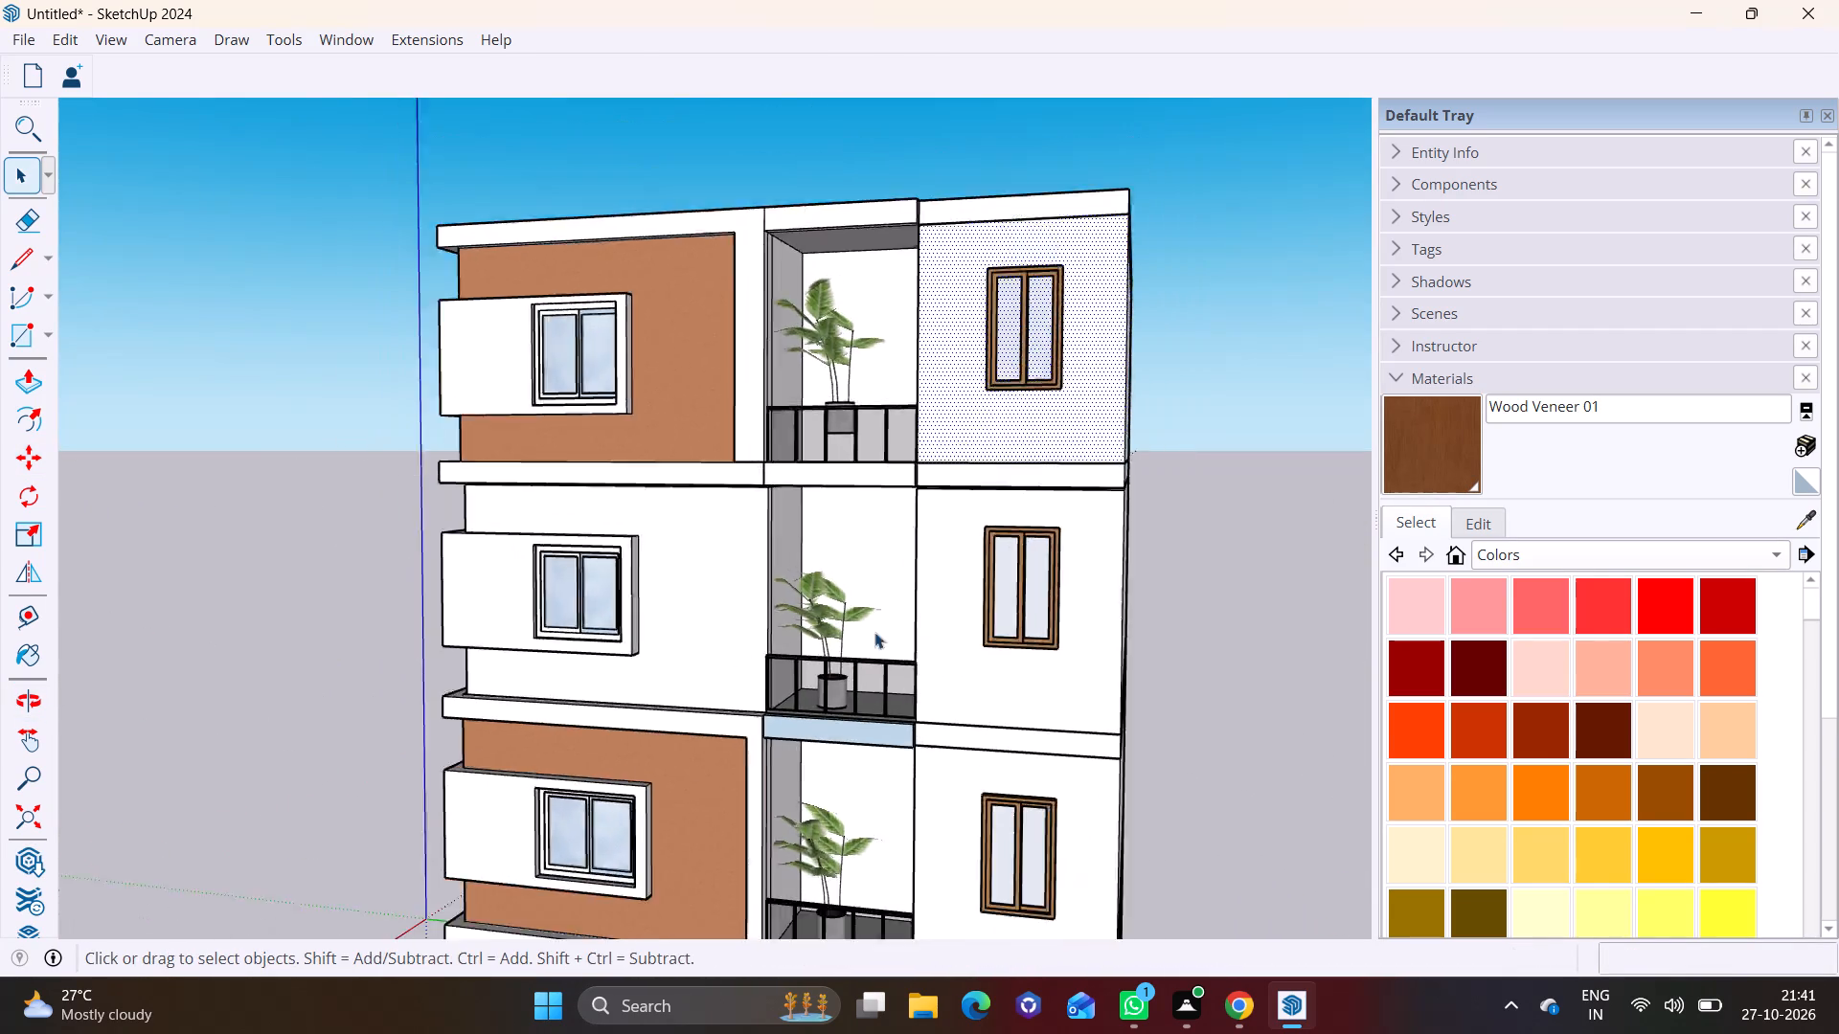
pyautogui.scroll(-6, 874, 632)
pyautogui.keyDown('shift'); pyautogui.moveTo(864, 654); pyautogui.dragTo(743, 393, button='middle'); pyautogui.keyUp('shift')
pyautogui.scroll(1, 742, 519)
pyautogui.moveTo(756, 533); pyautogui.dragTo(1114, 470, button='middle')
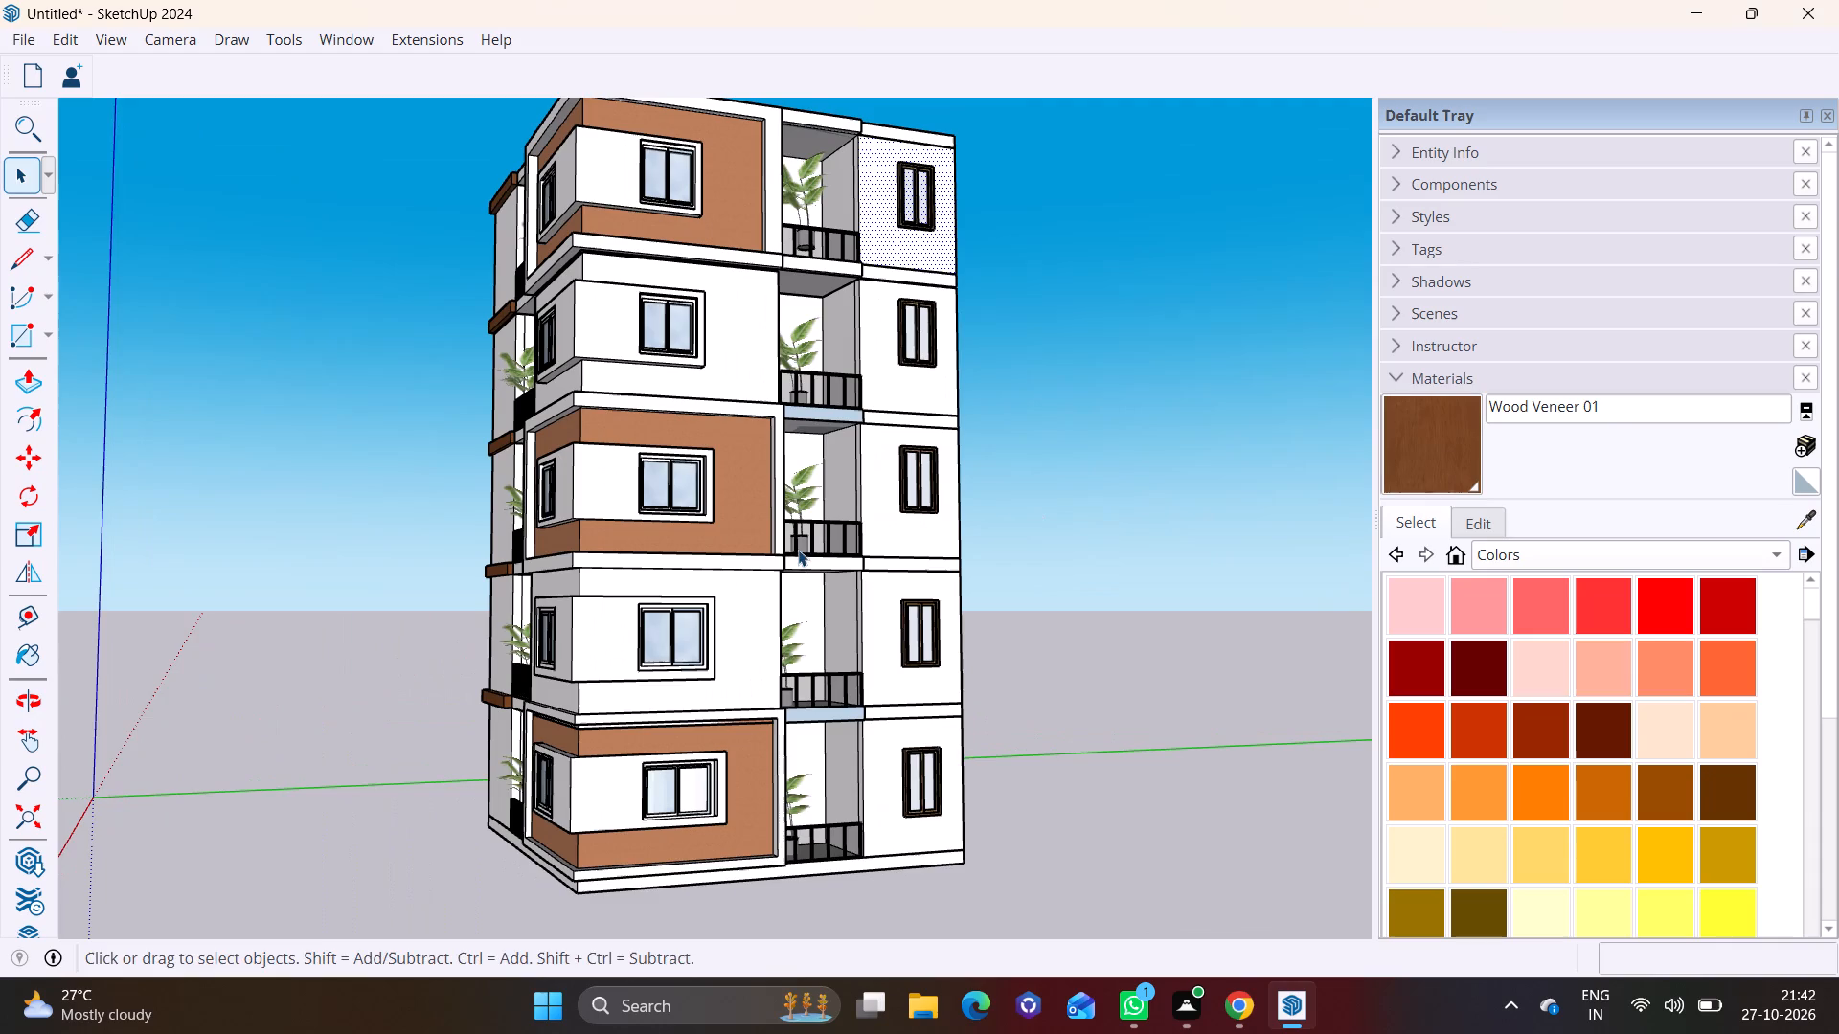
pyautogui.keyDown('shift'); pyautogui.moveTo(768, 564); pyautogui.dragTo(795, 573, button='middle'); pyautogui.keyUp('shift')
pyautogui.moveTo(651, 670); pyautogui.dragTo(920, 641, button='middle')
pyautogui.scroll(2, 819, 707)
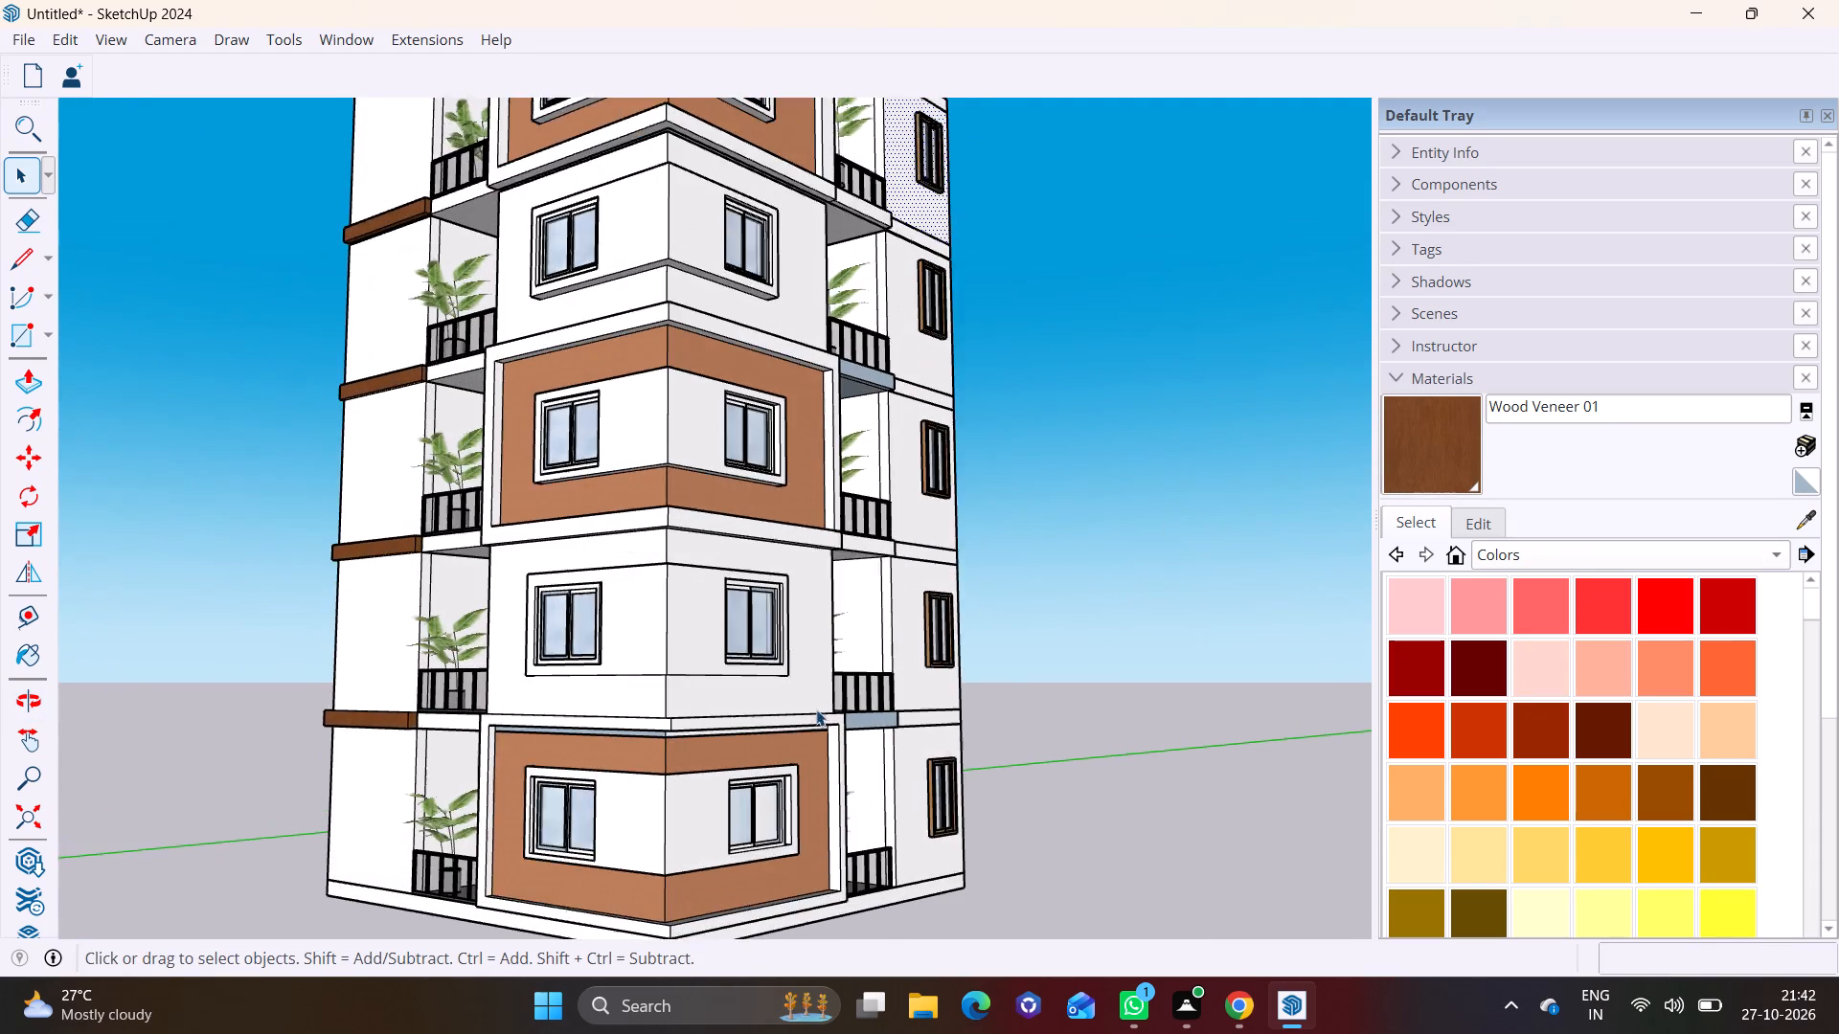
# Open the base slab group and push/pull its side face on the wood-framed window facade outward beyond the ledge above.
pyautogui.scroll(2, 816, 709)
pyautogui.keyDown('shift'); pyautogui.moveTo(805, 735); pyautogui.dragTo(717, 521, button='middle'); pyautogui.keyUp('shift')
pyautogui.scroll(5, 743, 641)
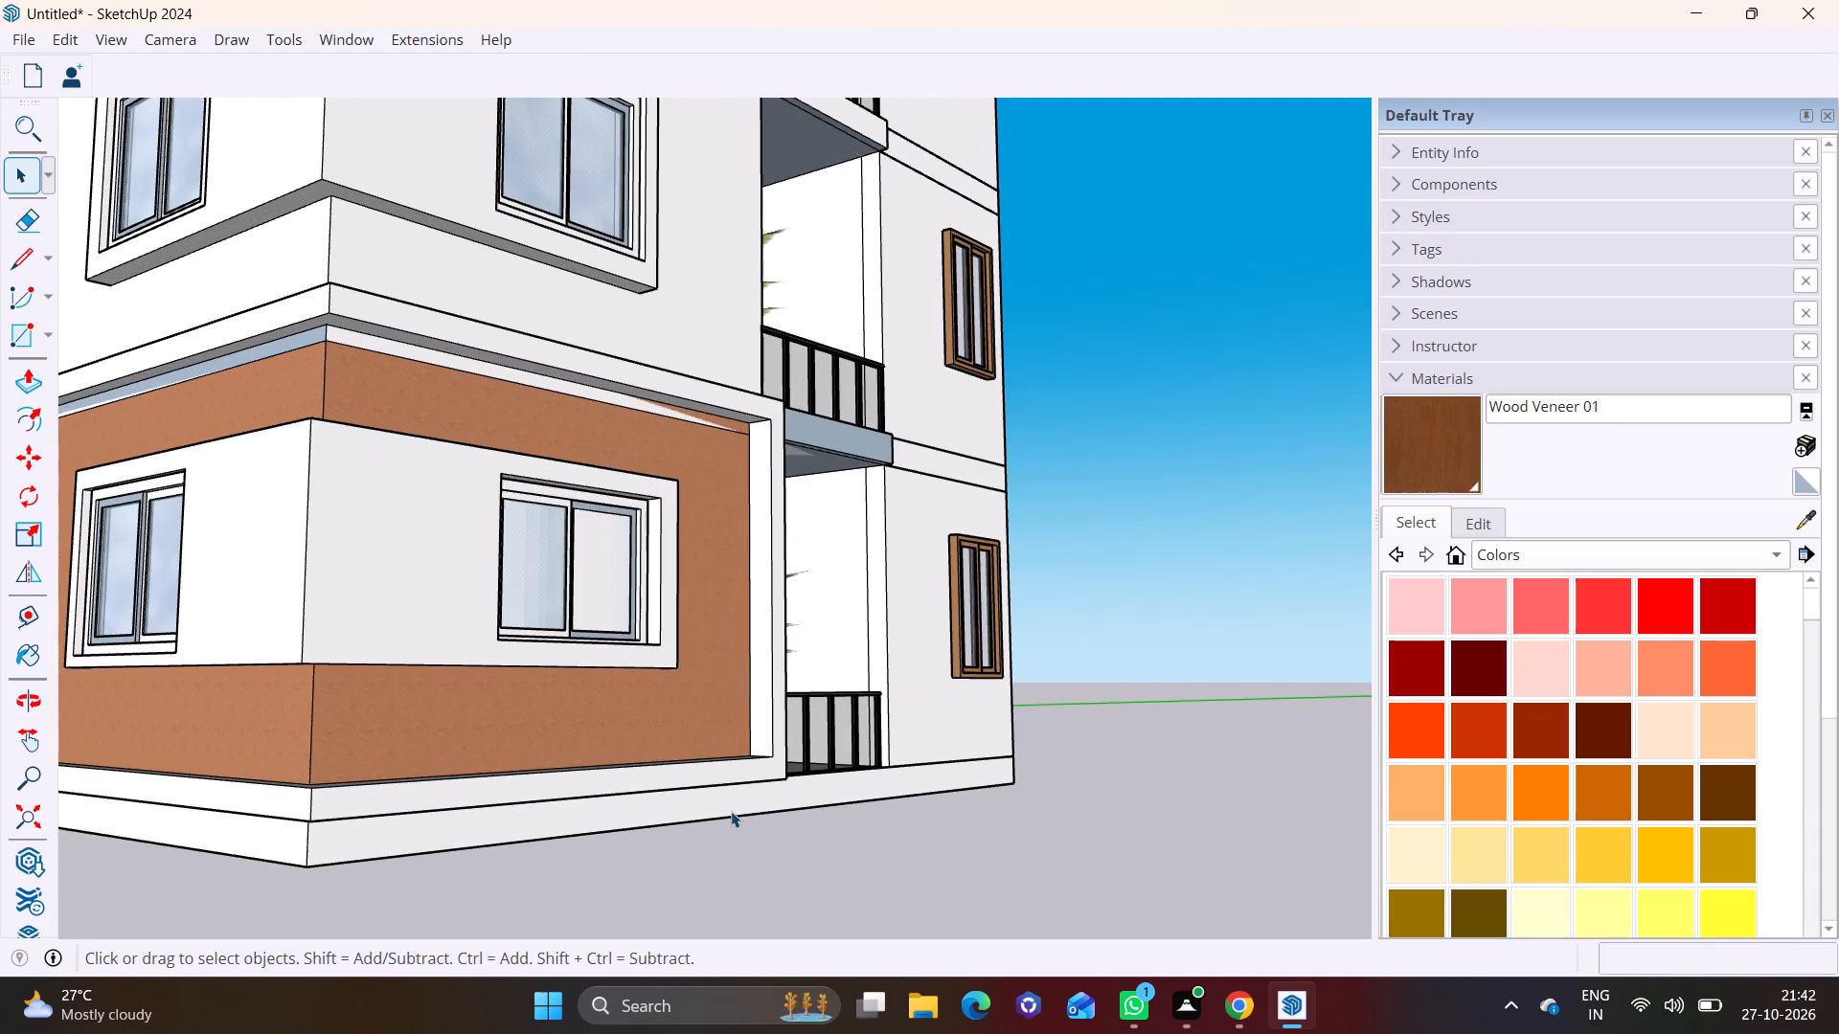
pyautogui.keyDown('shift'); pyautogui.moveTo(697, 787); pyautogui.dragTo(723, 619, button='middle'); pyautogui.keyUp('shift')
pyautogui.moveTo(582, 640); pyautogui.dragTo(627, 396, button='middle')
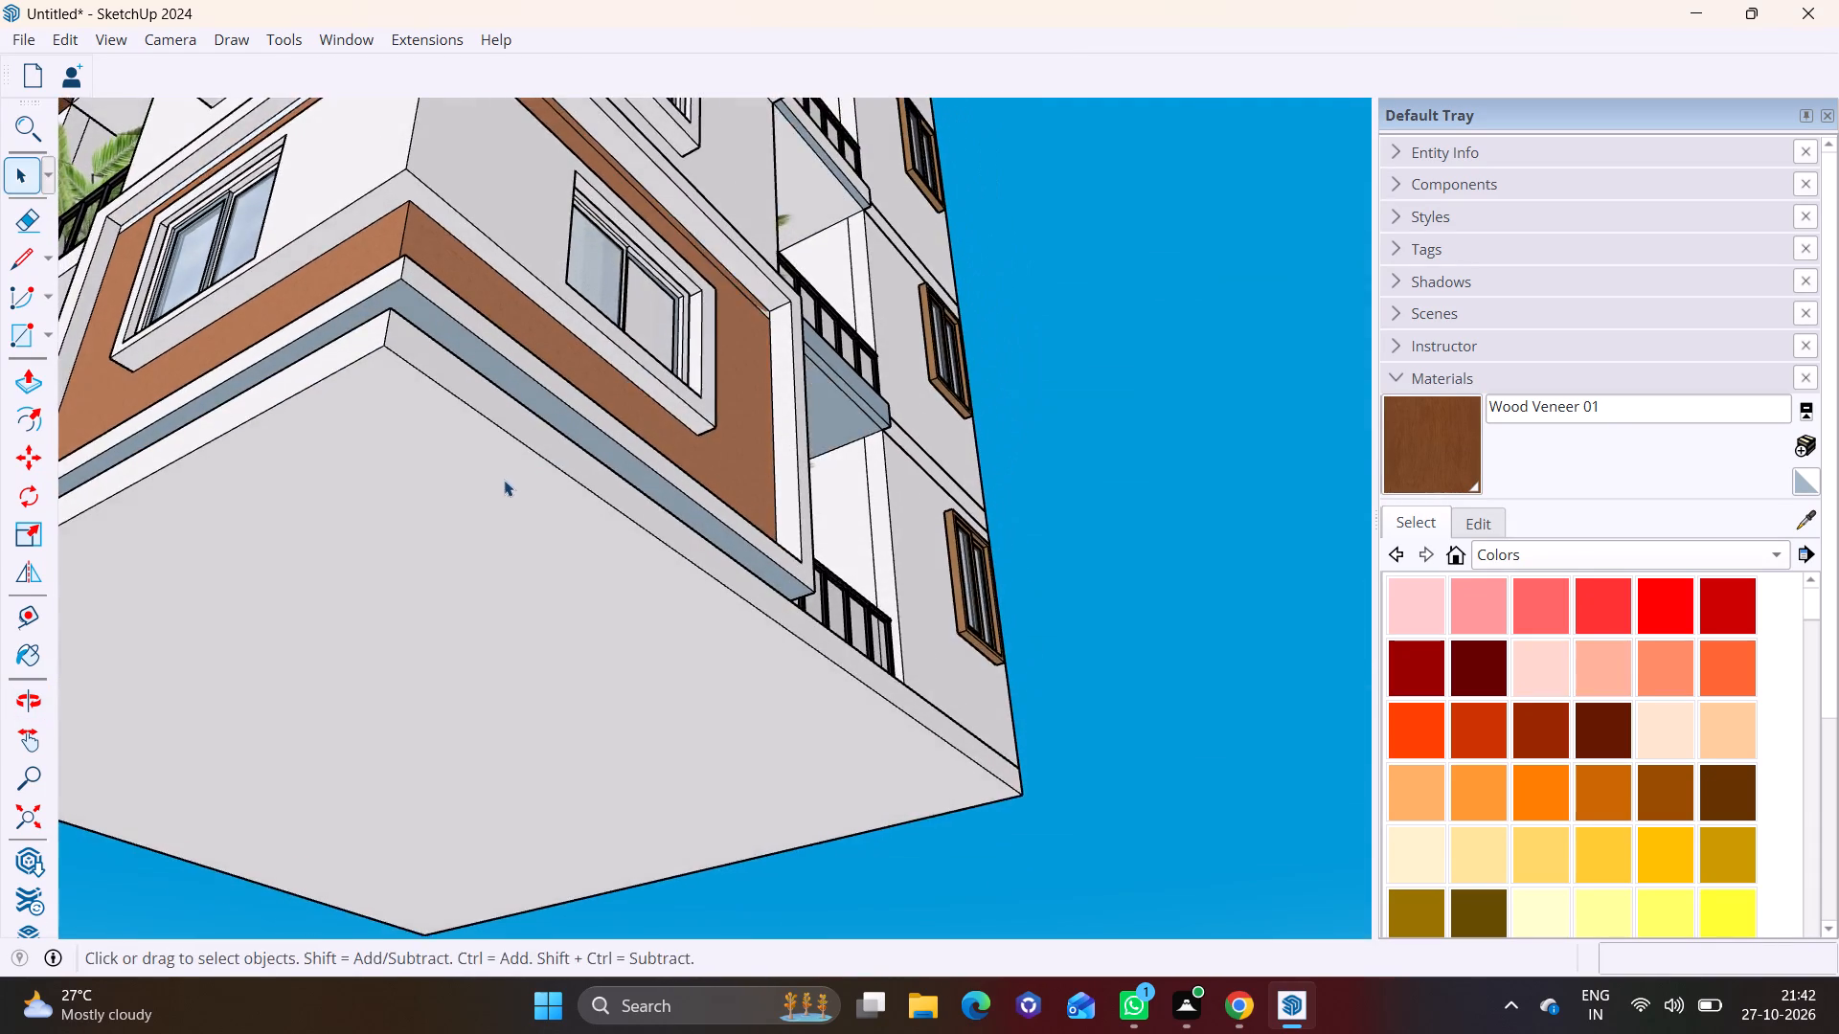
pyautogui.scroll(3, 498, 473)
pyautogui.keyDown('shift'); pyautogui.moveTo(469, 443); pyautogui.dragTo(881, 495, button='middle'); pyautogui.keyUp('shift')
pyautogui.moveTo(765, 467); pyautogui.dragTo(730, 592, button='middle')
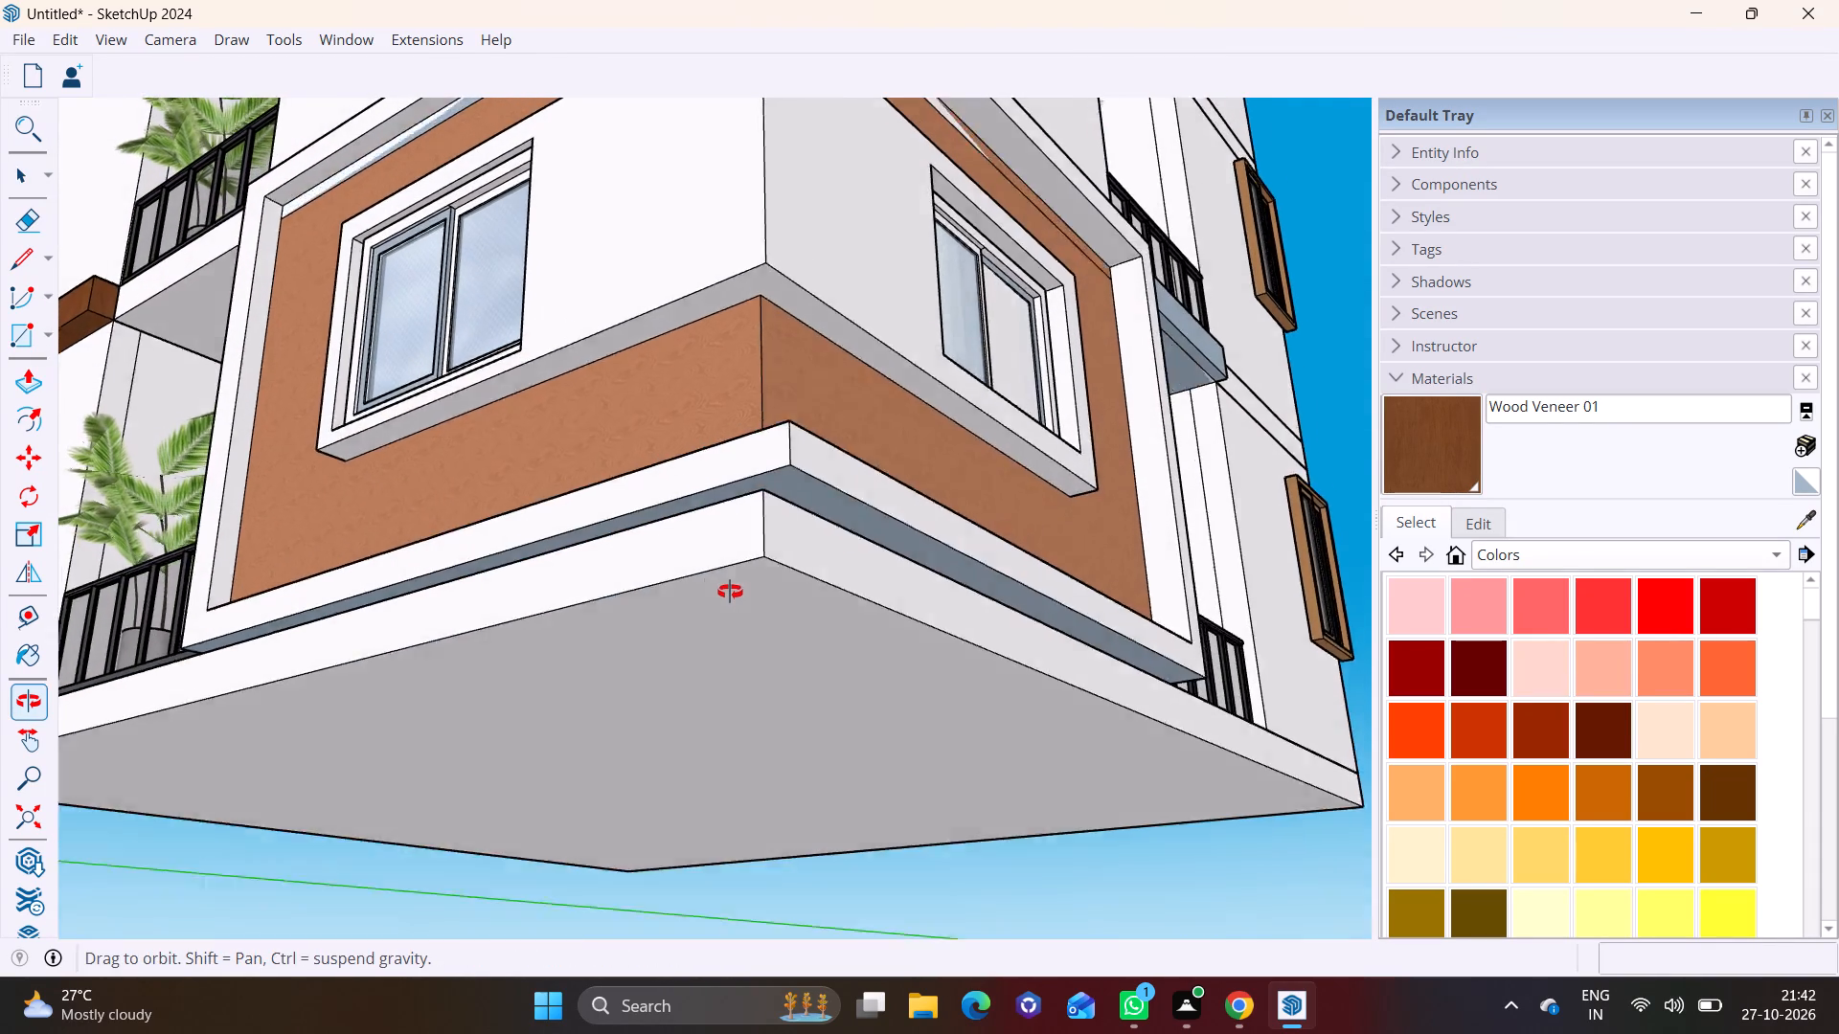
pyautogui.moveTo(730, 592); pyautogui.dragTo(644, 466, button='middle')
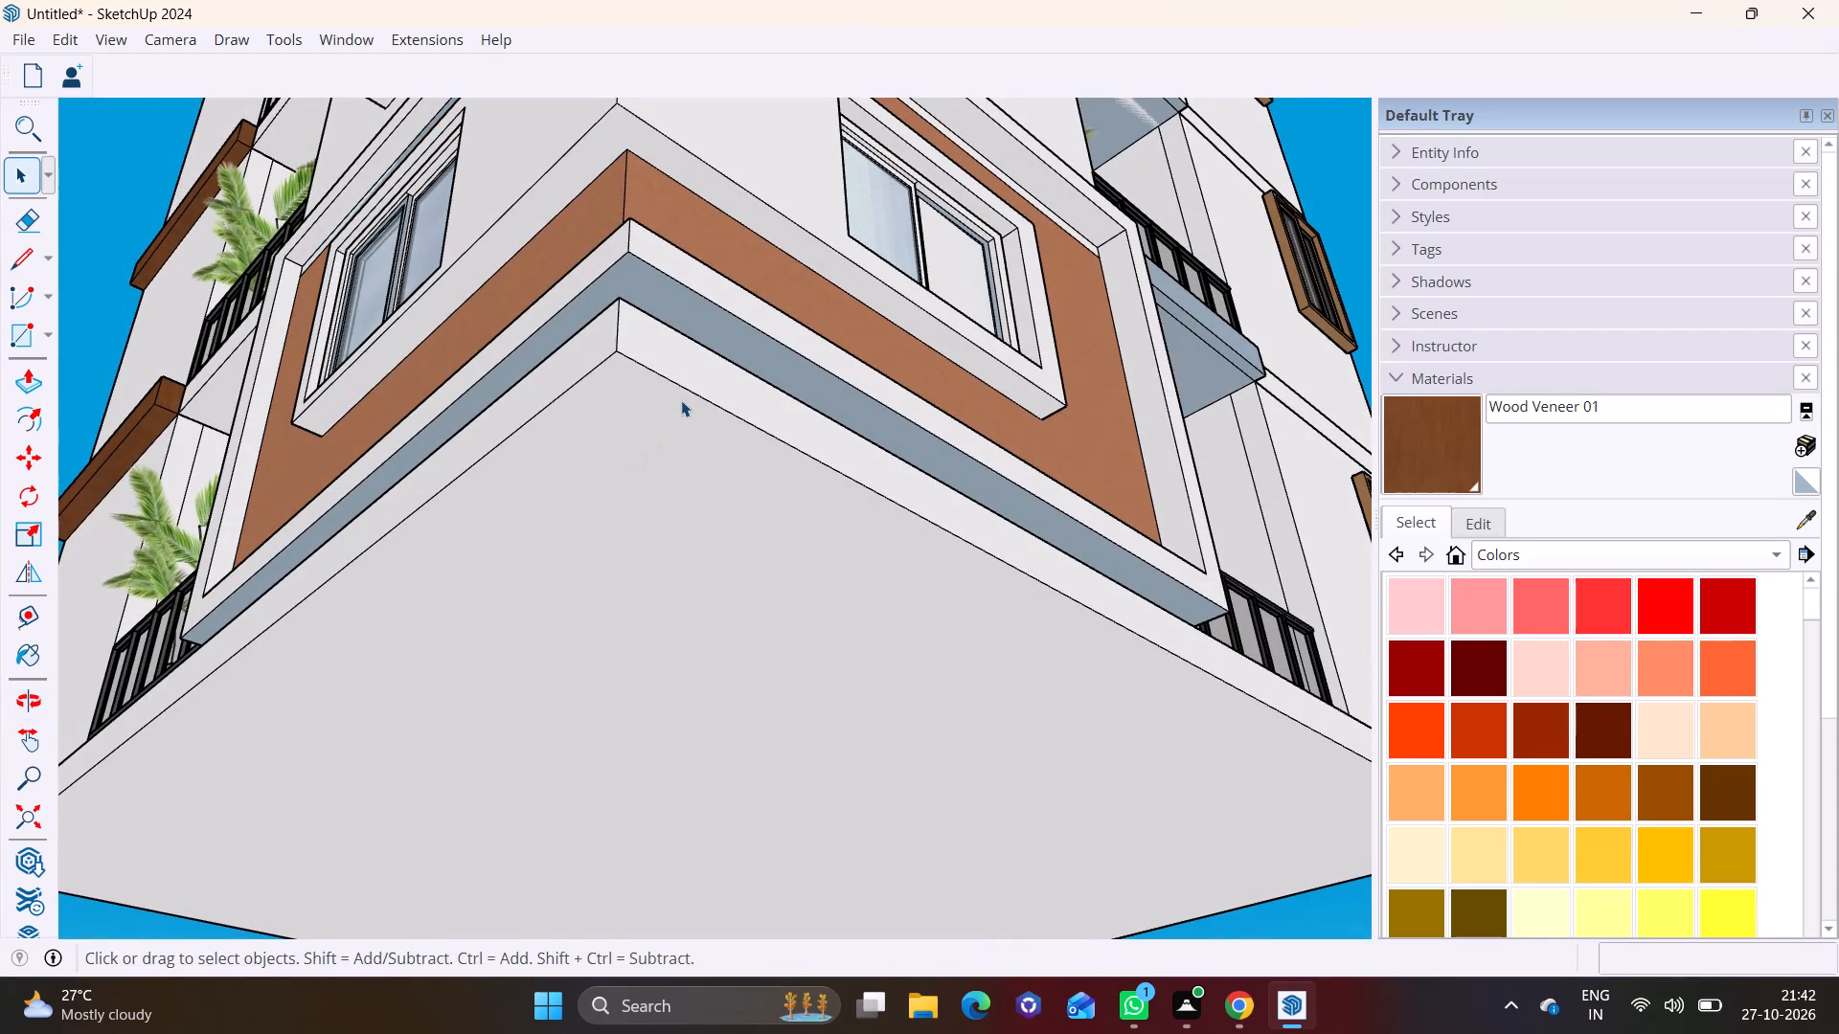
pyautogui.click(697, 376)
pyautogui.tripleClick(697, 376)
pyautogui.click(668, 362)
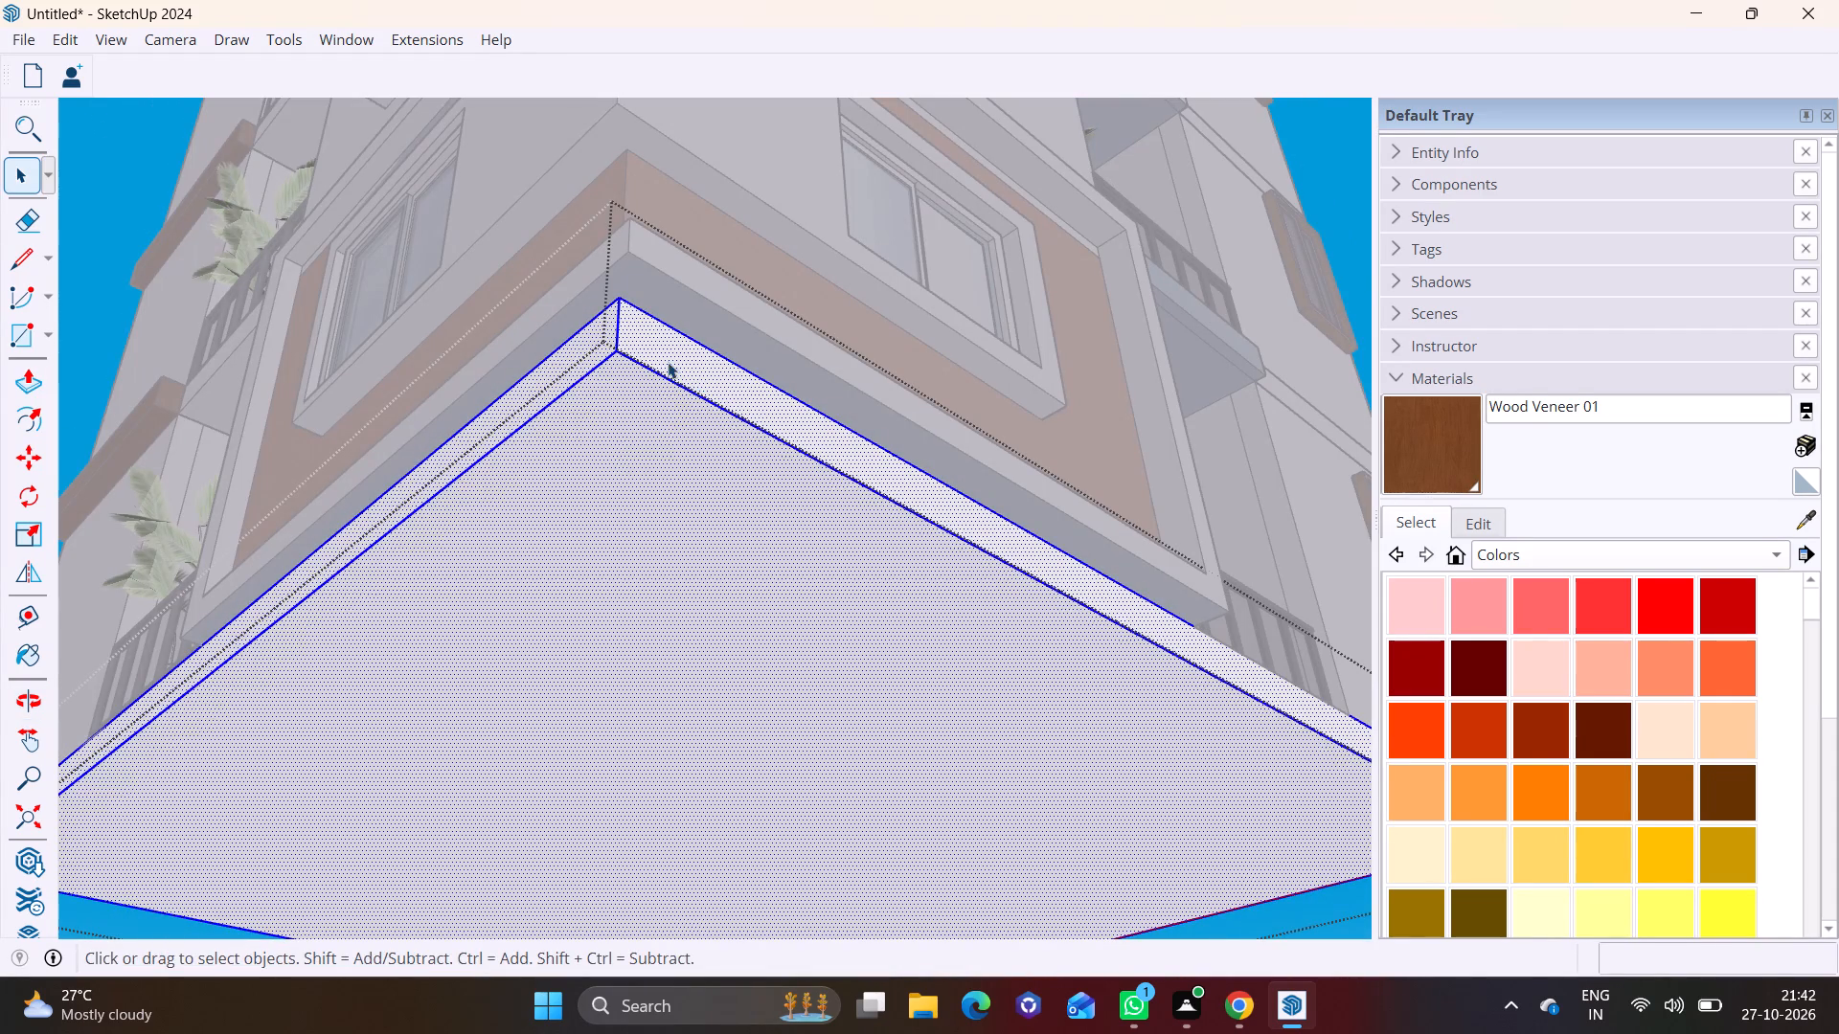
pyautogui.click(28, 378)
pyautogui.click(691, 367)
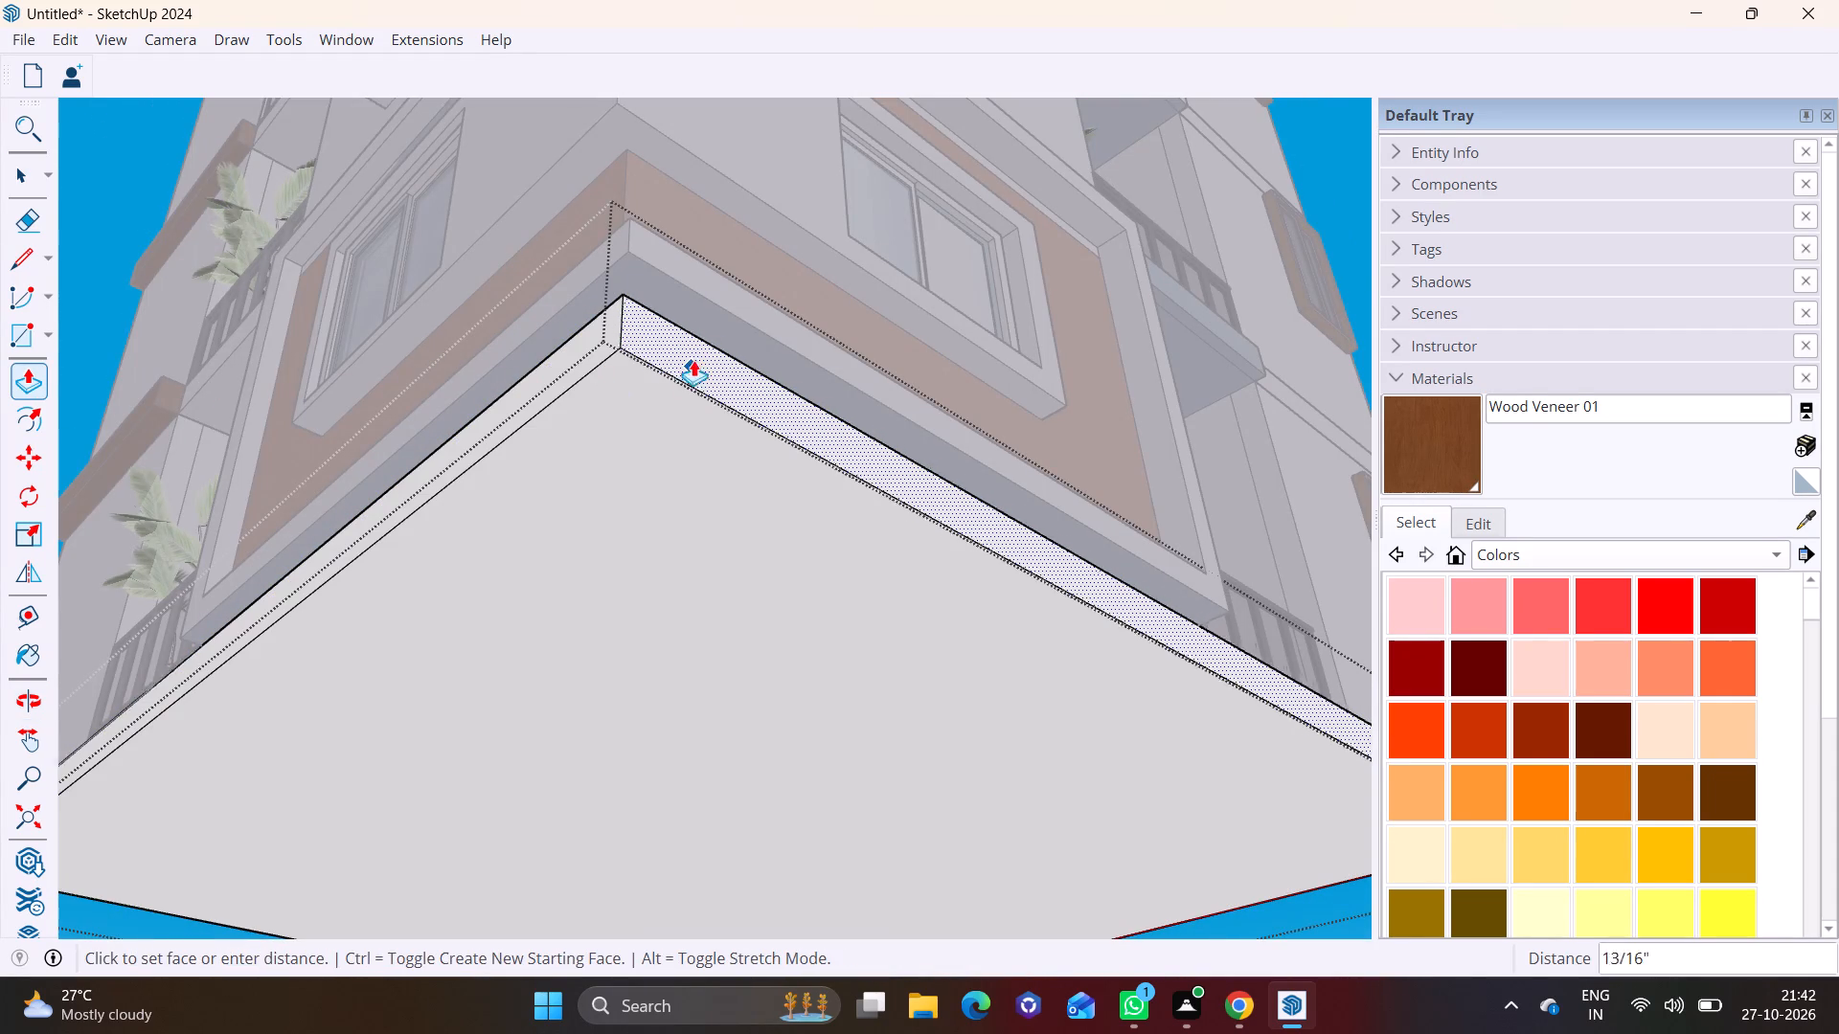
pyautogui.click(688, 276)
pyautogui.press('space')
# Push/pull the base slab's adjoining side face, below the facade with wood-edged balcony slabs, outward and exit the group.
pyautogui.click(557, 369)
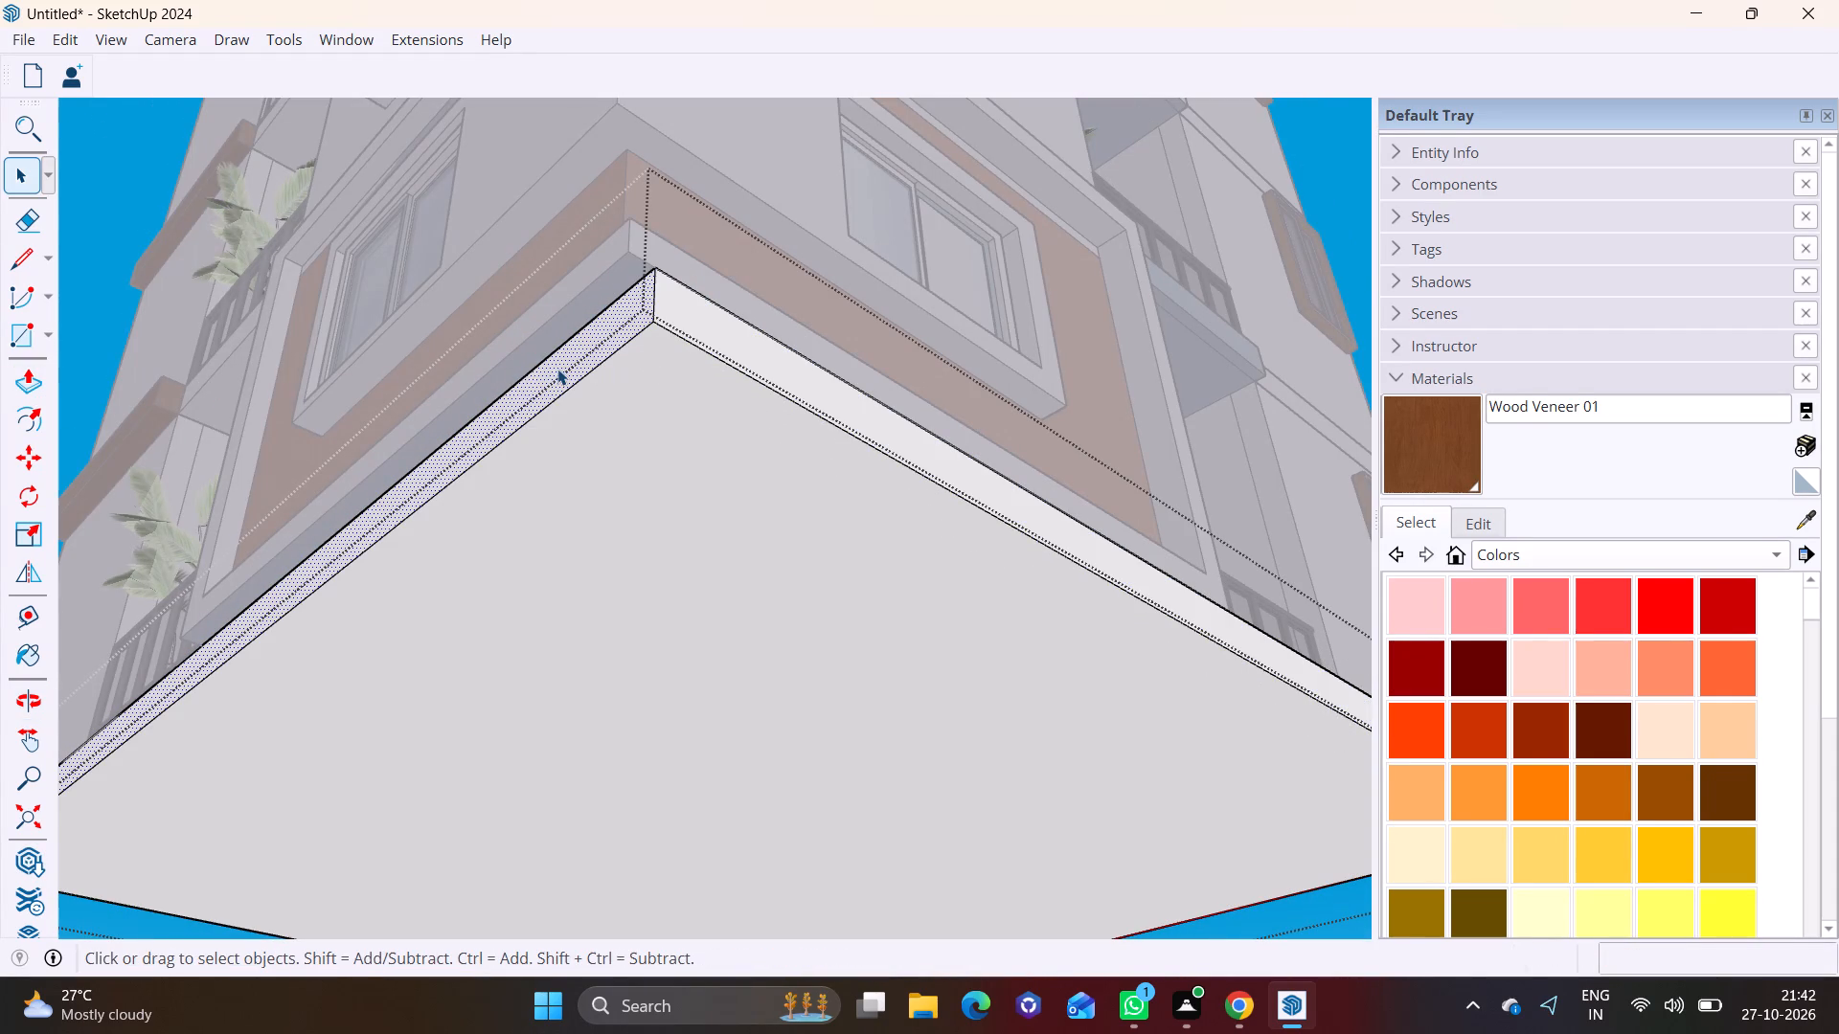
pyautogui.click(21, 371)
pyautogui.click(543, 389)
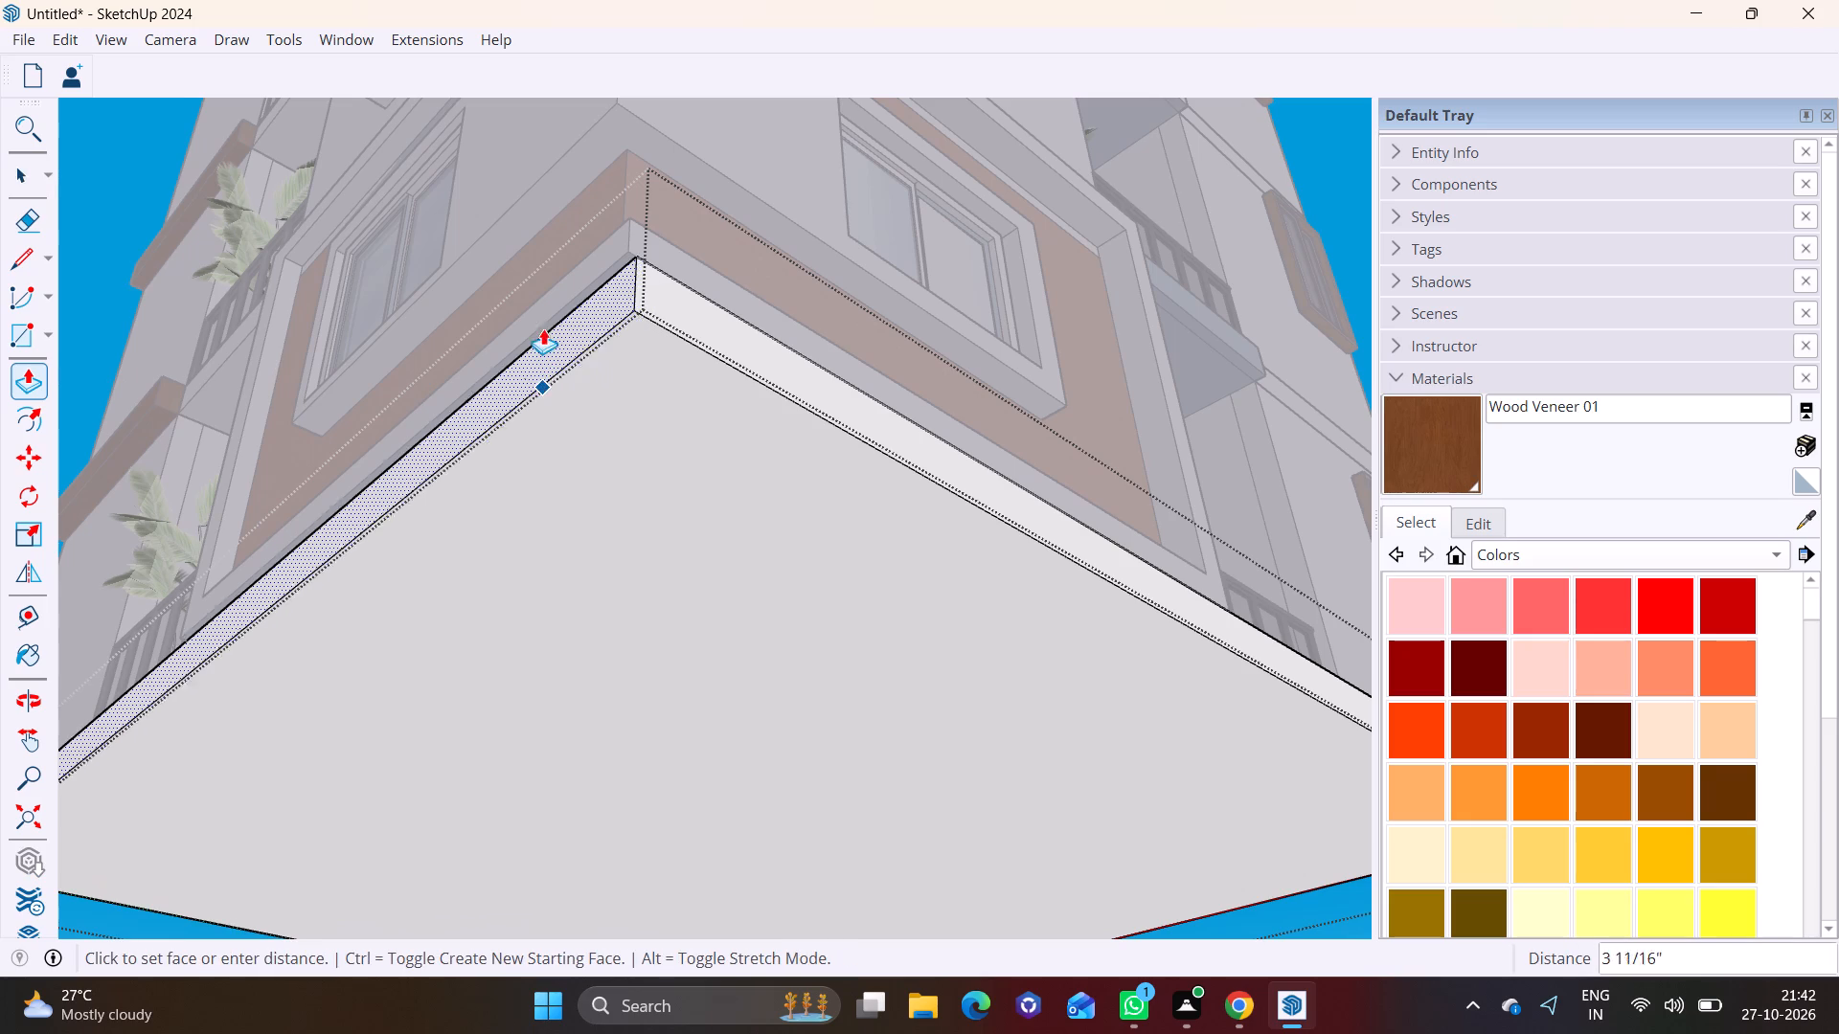
pyautogui.click(543, 312)
pyautogui.scroll(-7, 700, 377)
pyautogui.moveTo(983, 445); pyautogui.dragTo(117, 606, button='middle')
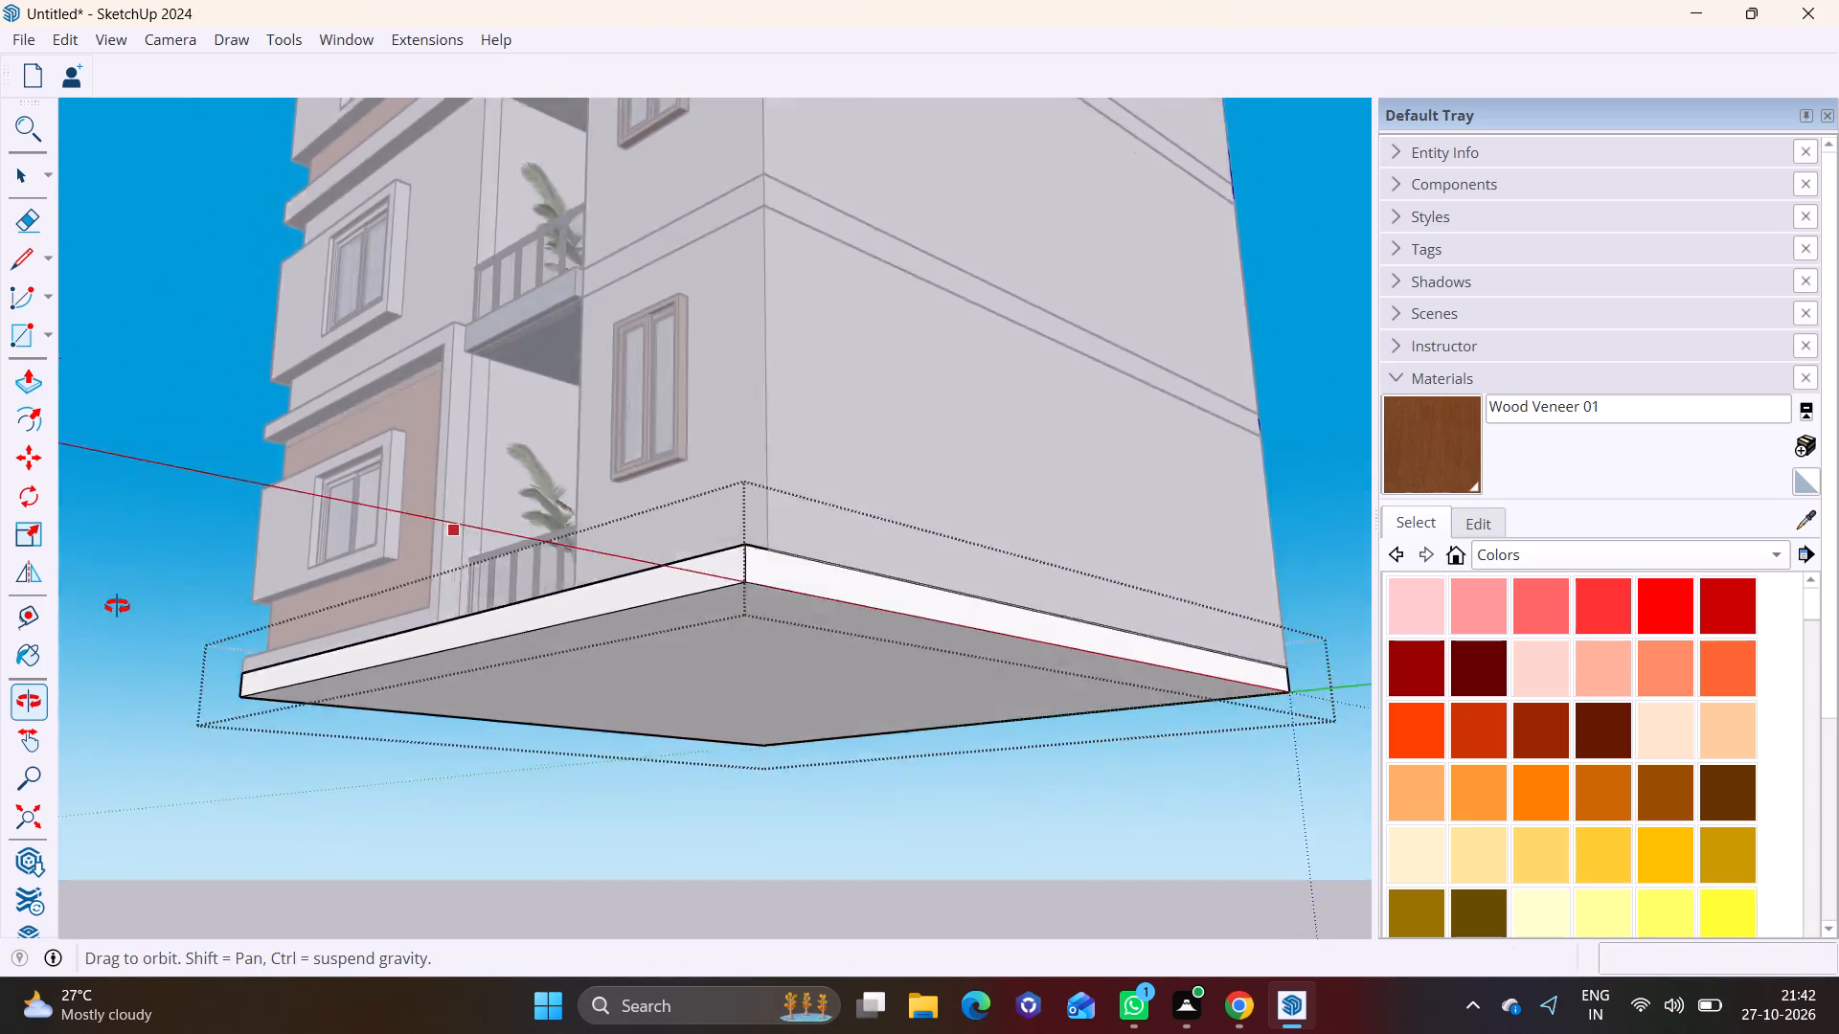
pyautogui.moveTo(117, 606); pyautogui.dragTo(888, 654, button='middle')
pyautogui.press('space')
pyautogui.click(571, 764)
# Draw a small, nearly square rectangle on the underside of the base slab, near the corner where the two balcony facades meet.
pyautogui.moveTo(593, 755); pyautogui.dragTo(593, 737, button='middle')
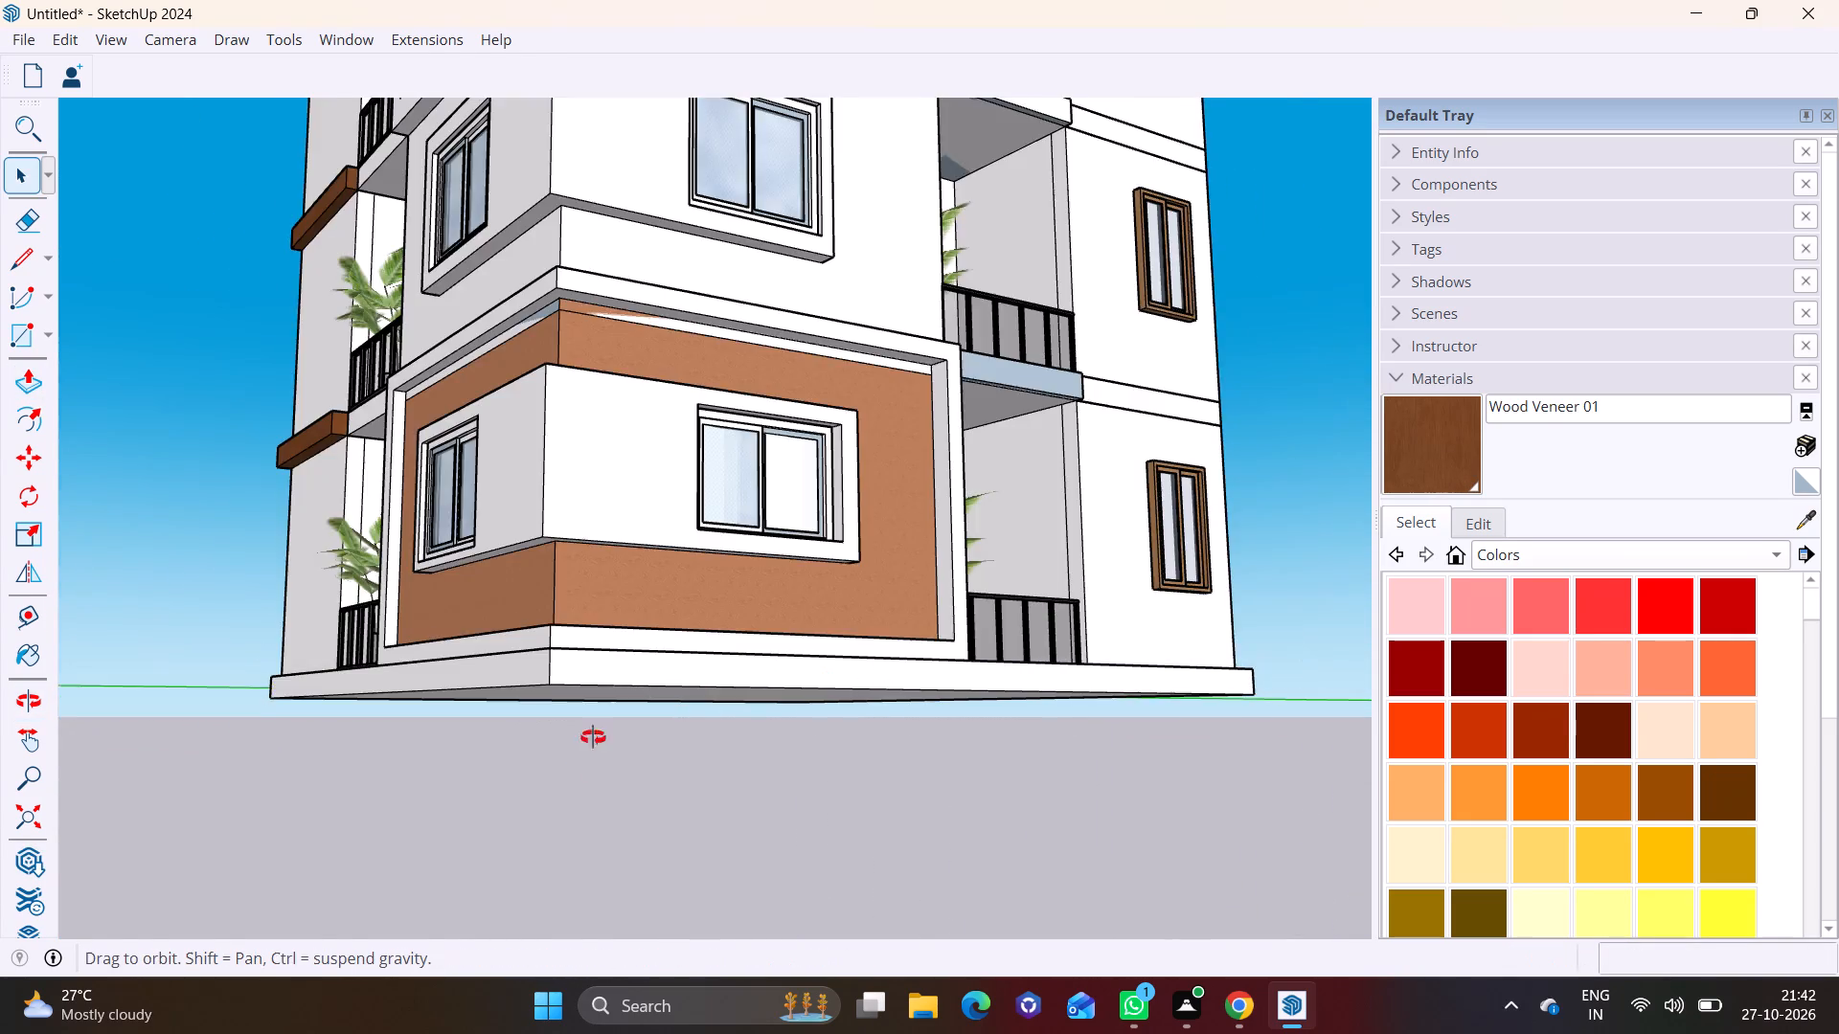
pyautogui.moveTo(593, 737); pyautogui.dragTo(694, 548, button='middle')
pyautogui.scroll(4, 686, 567)
pyautogui.keyDown('shift'); pyautogui.moveTo(670, 564); pyautogui.dragTo(648, 443, button='middle'); pyautogui.keyUp('shift')
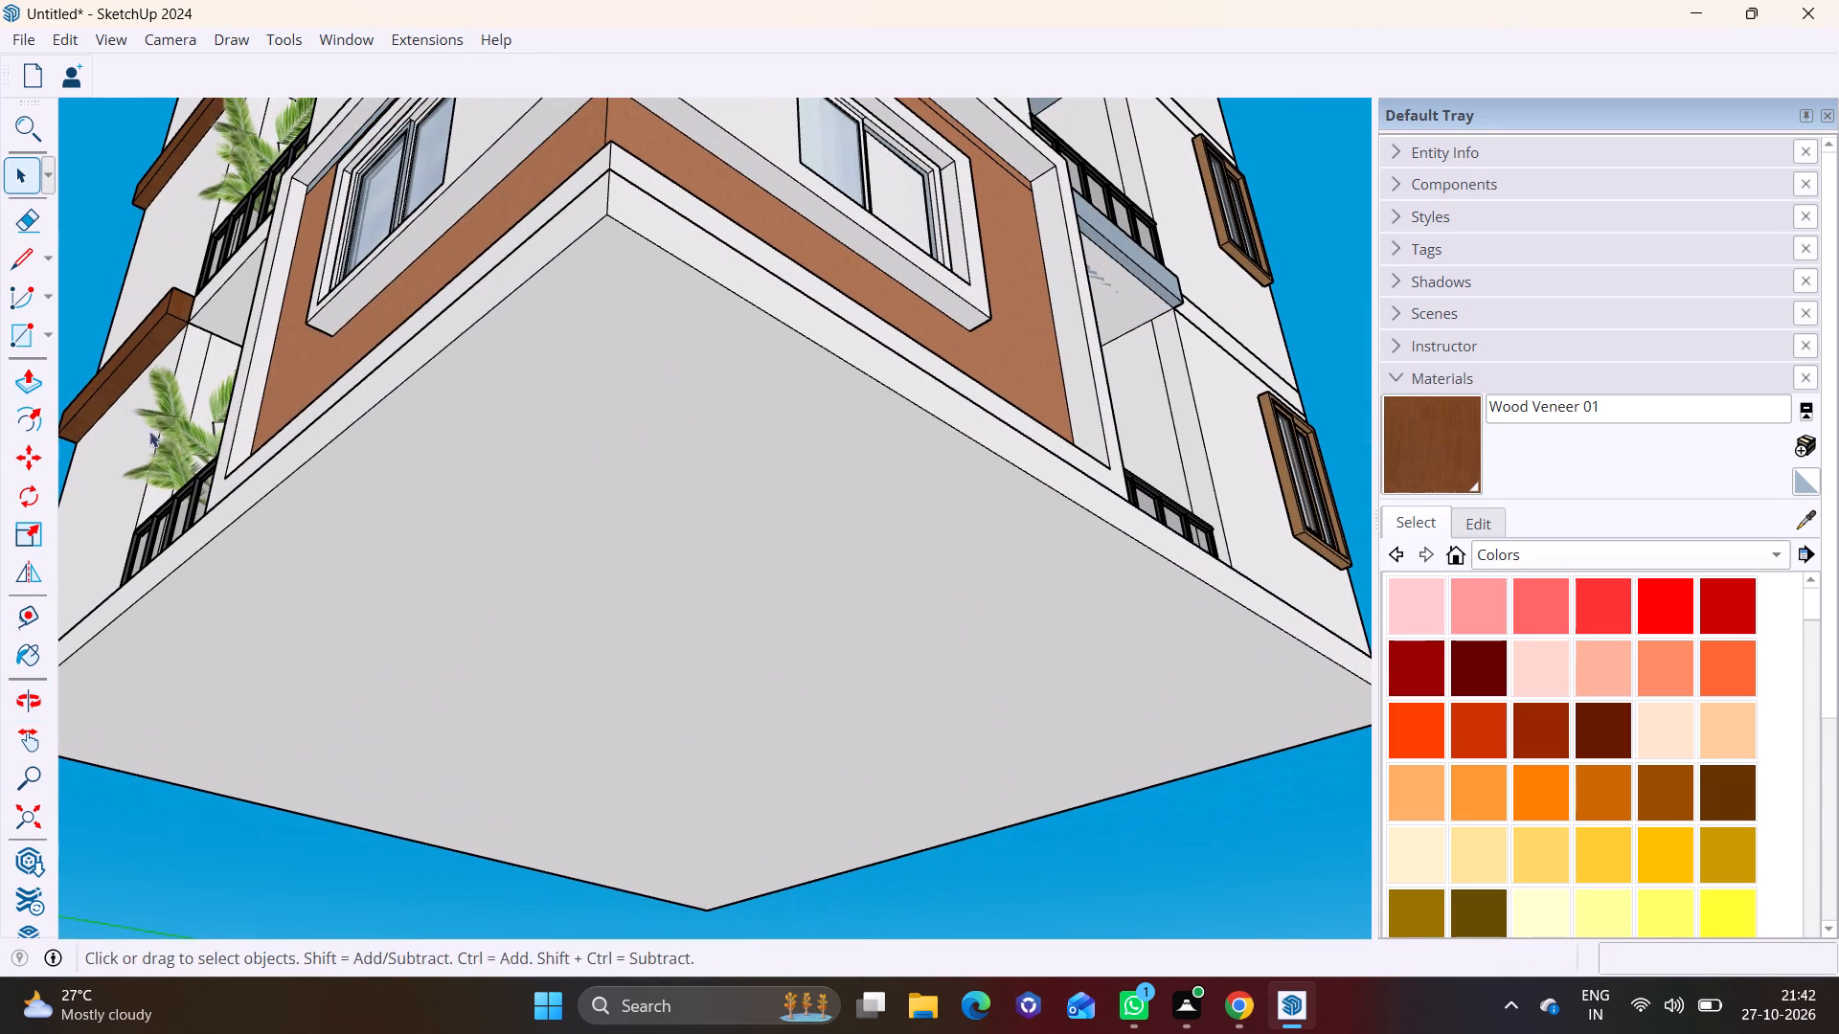
pyautogui.click(43, 338)
pyautogui.click(67, 364)
pyautogui.moveTo(540, 306); pyautogui.dragTo(544, 238, button='middle')
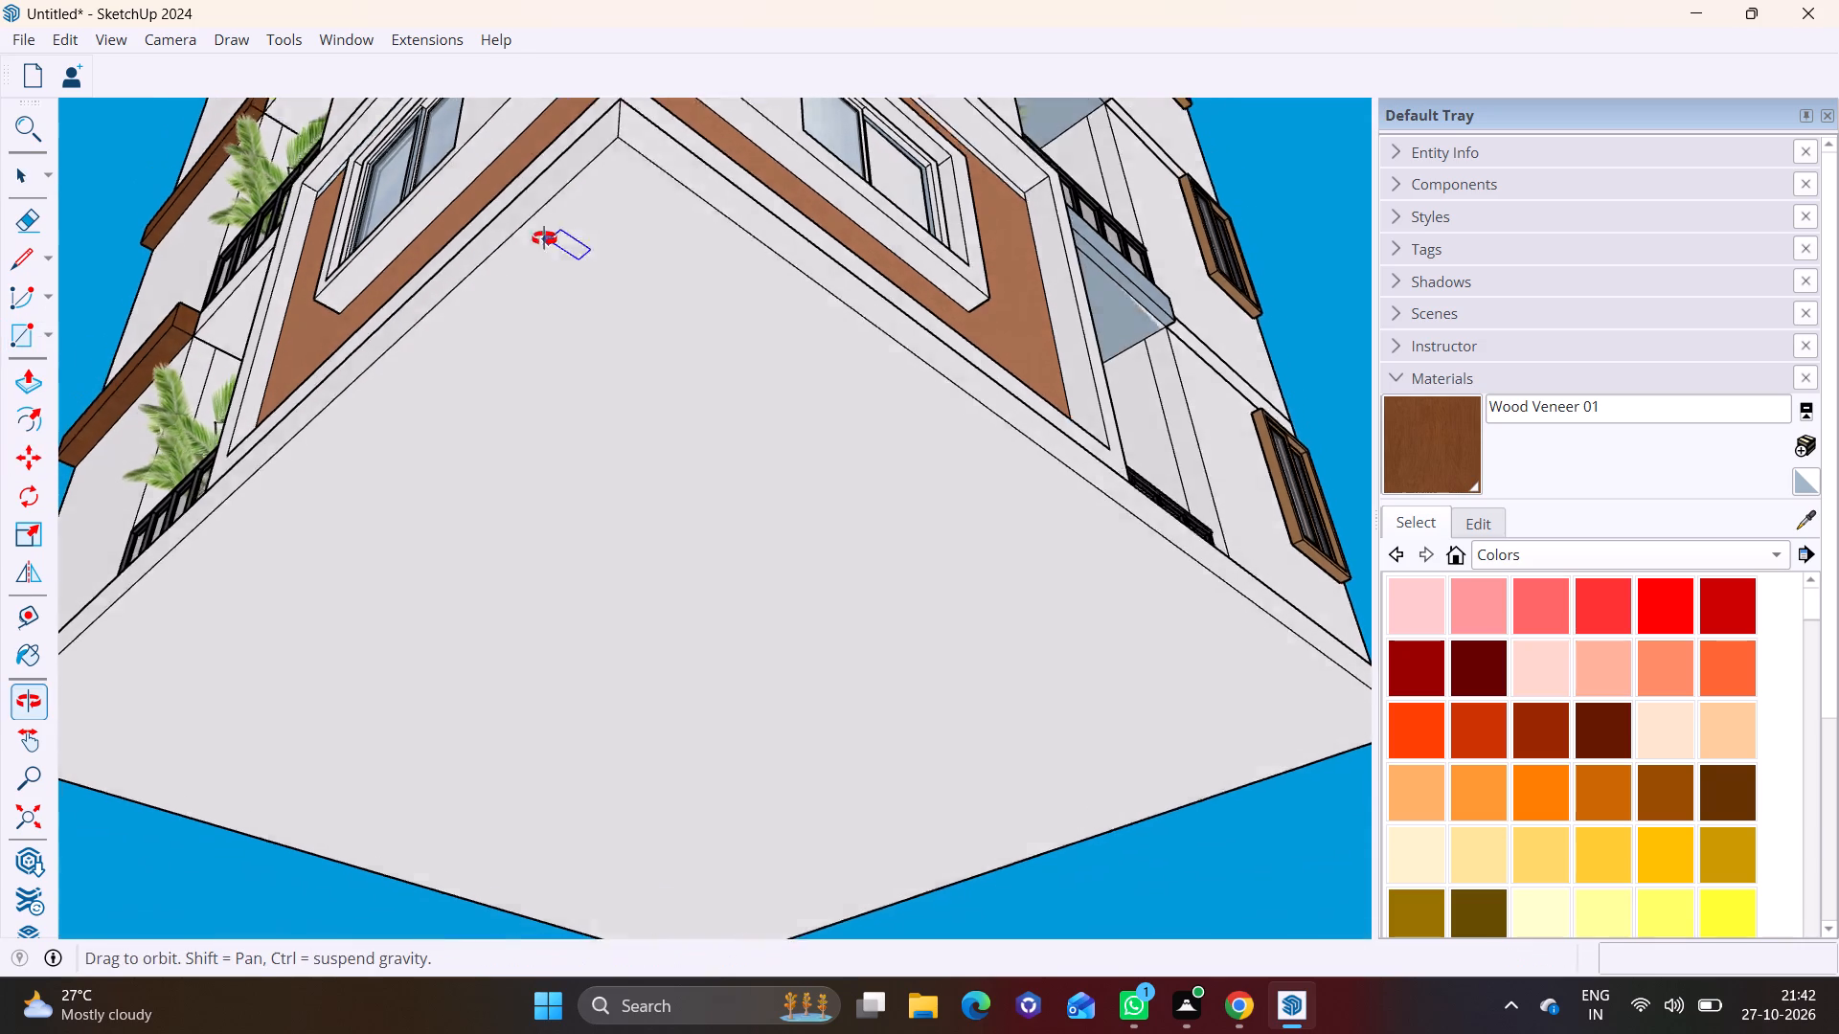
pyautogui.moveTo(544, 238); pyautogui.dragTo(543, 222, button='middle')
pyautogui.keyDown('shift'); pyautogui.moveTo(543, 221); pyautogui.dragTo(547, 443, button='middle'); pyautogui.keyUp('shift')
pyautogui.scroll(1, 655, 423)
pyautogui.moveTo(655, 423); pyautogui.dragTo(652, 350, button='middle')
pyautogui.scroll(2, 619, 312)
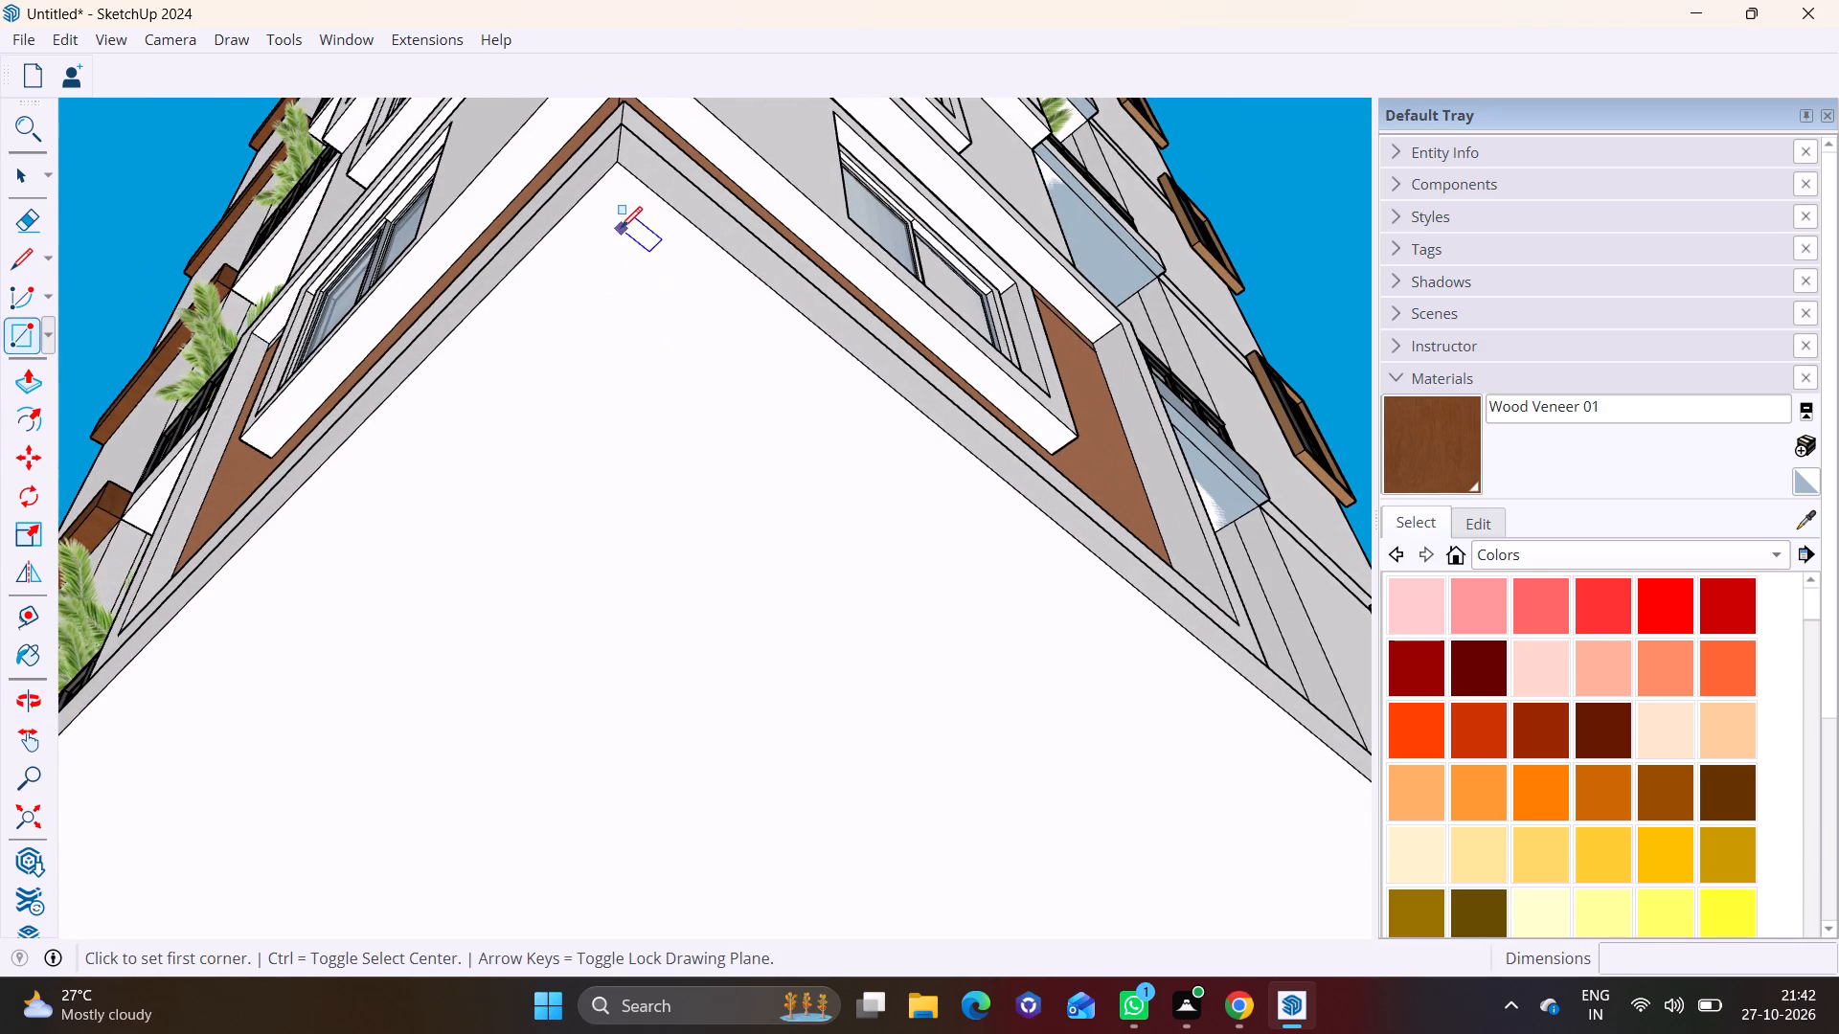
pyautogui.click(618, 235)
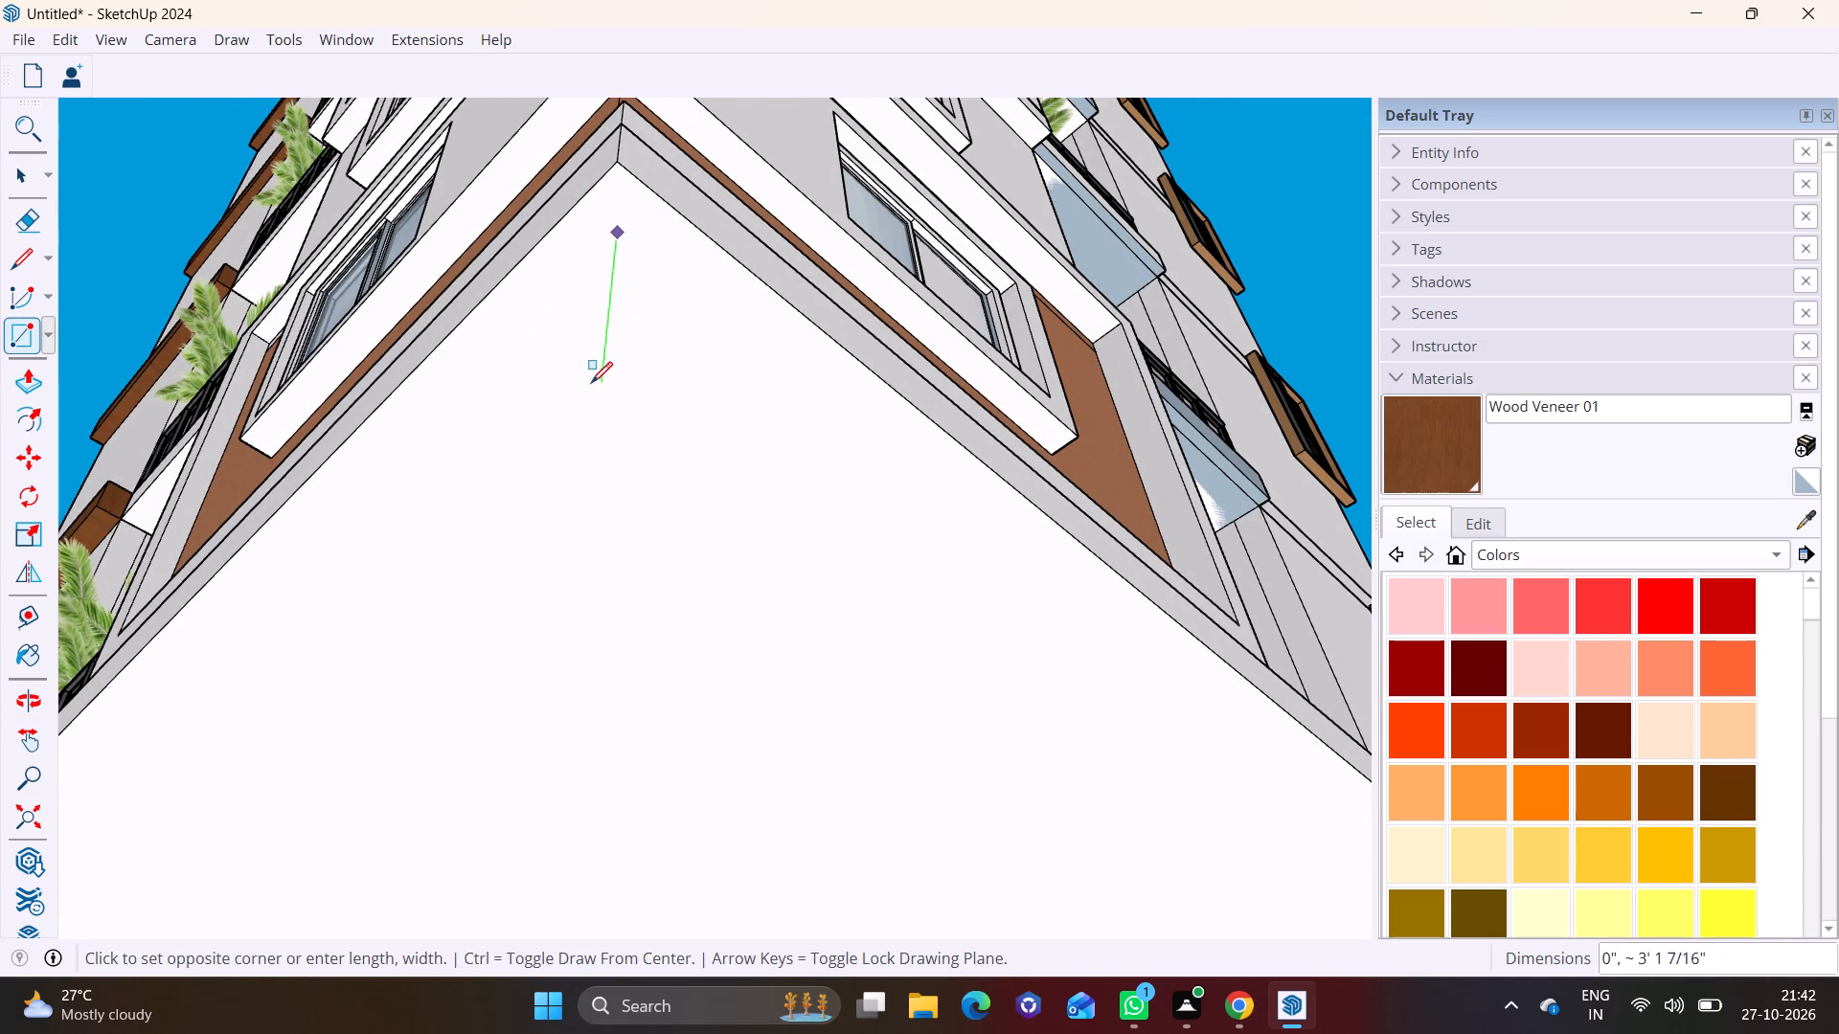
pyautogui.click(629, 346)
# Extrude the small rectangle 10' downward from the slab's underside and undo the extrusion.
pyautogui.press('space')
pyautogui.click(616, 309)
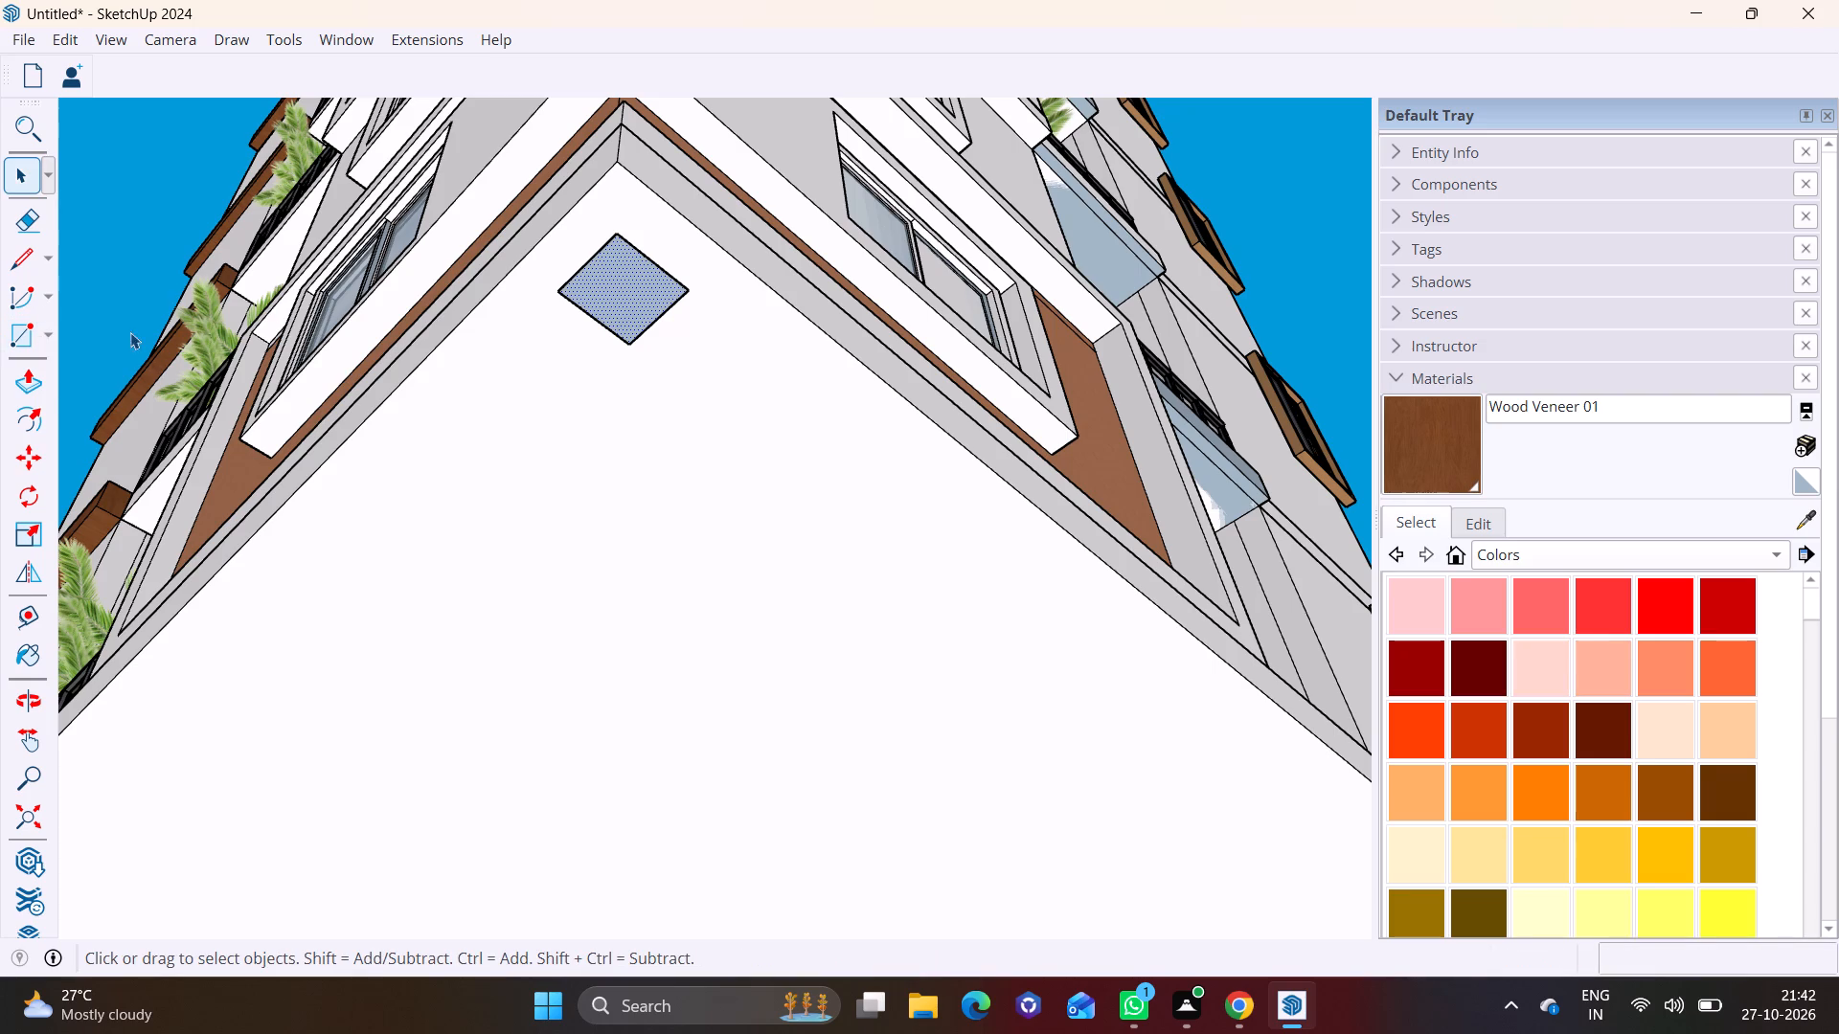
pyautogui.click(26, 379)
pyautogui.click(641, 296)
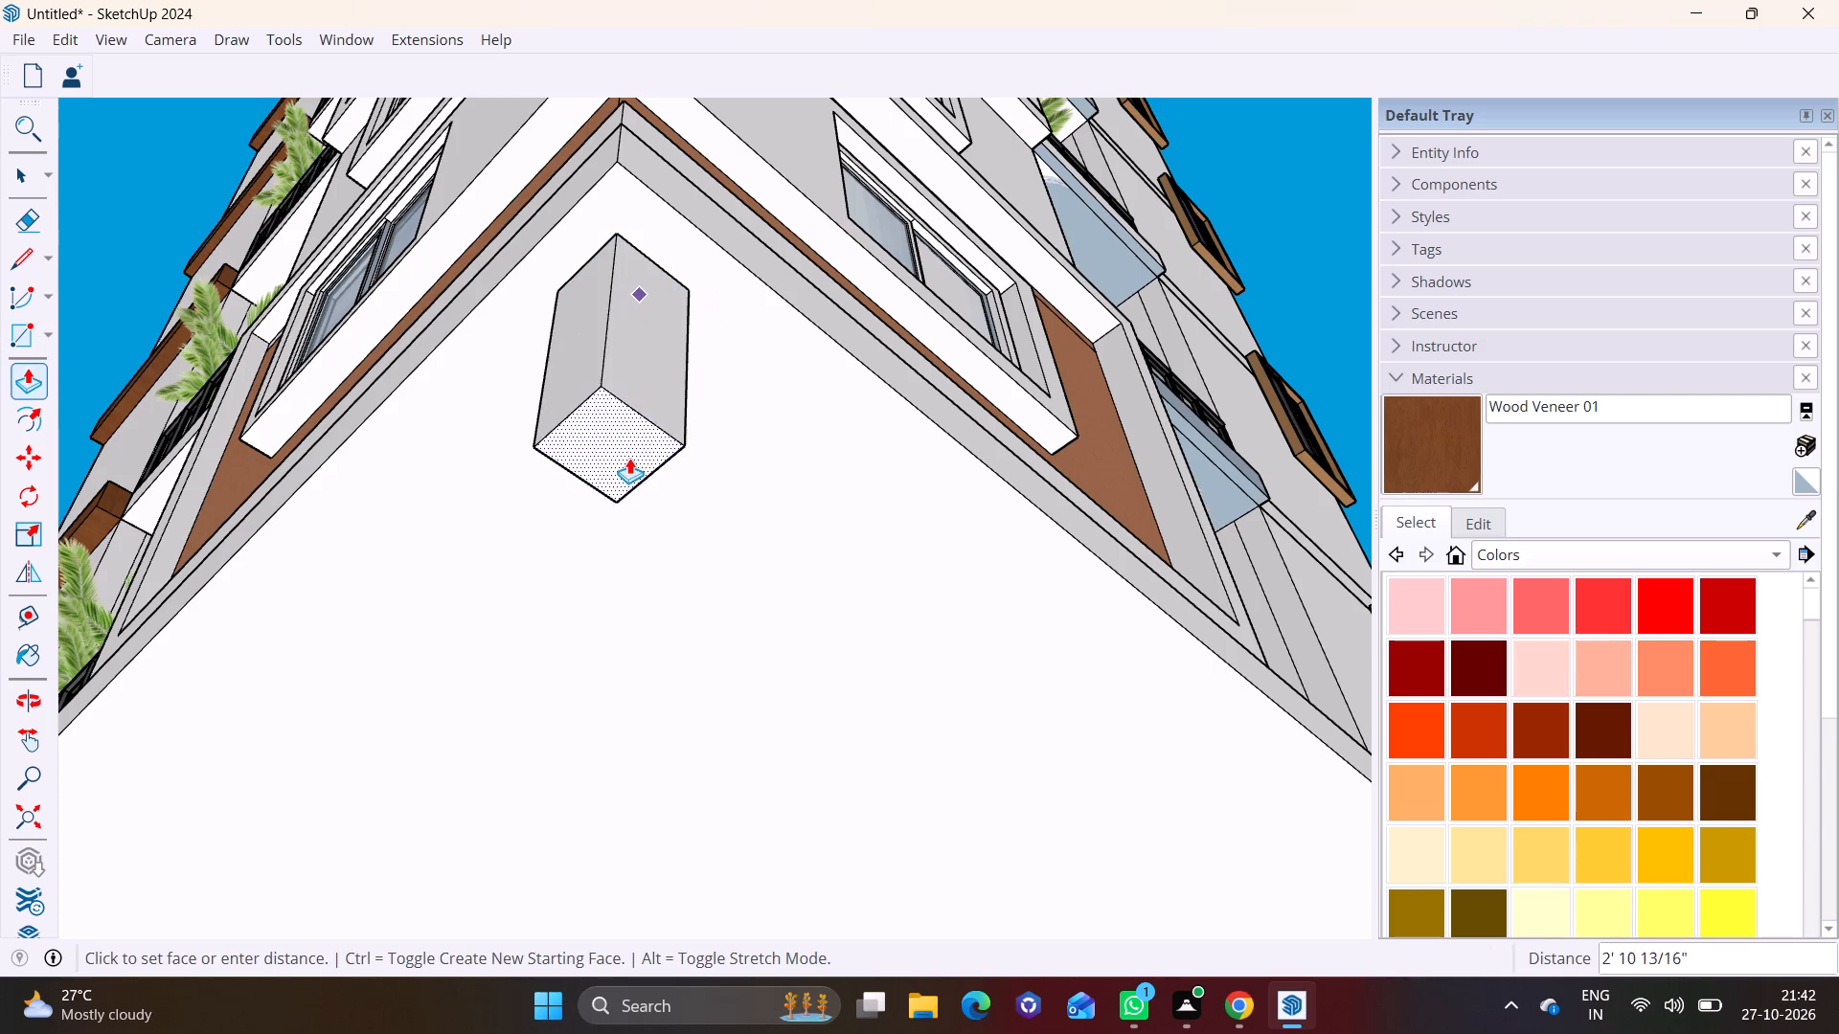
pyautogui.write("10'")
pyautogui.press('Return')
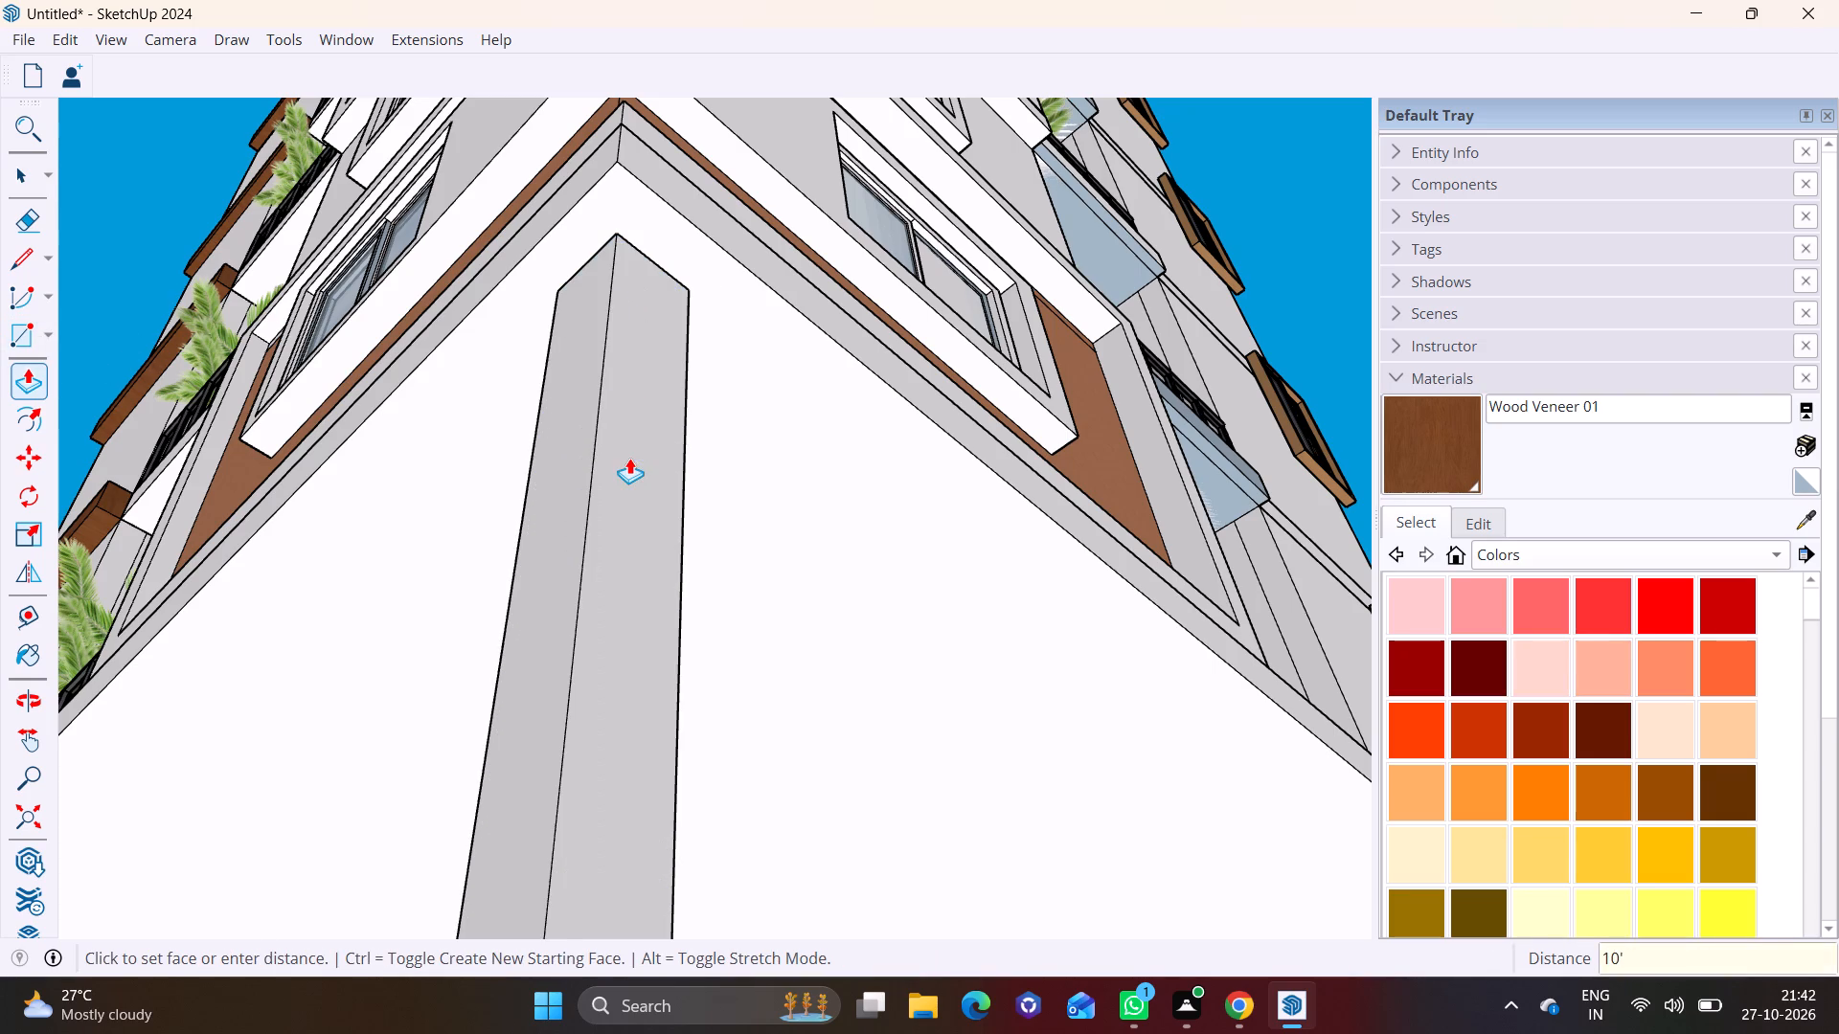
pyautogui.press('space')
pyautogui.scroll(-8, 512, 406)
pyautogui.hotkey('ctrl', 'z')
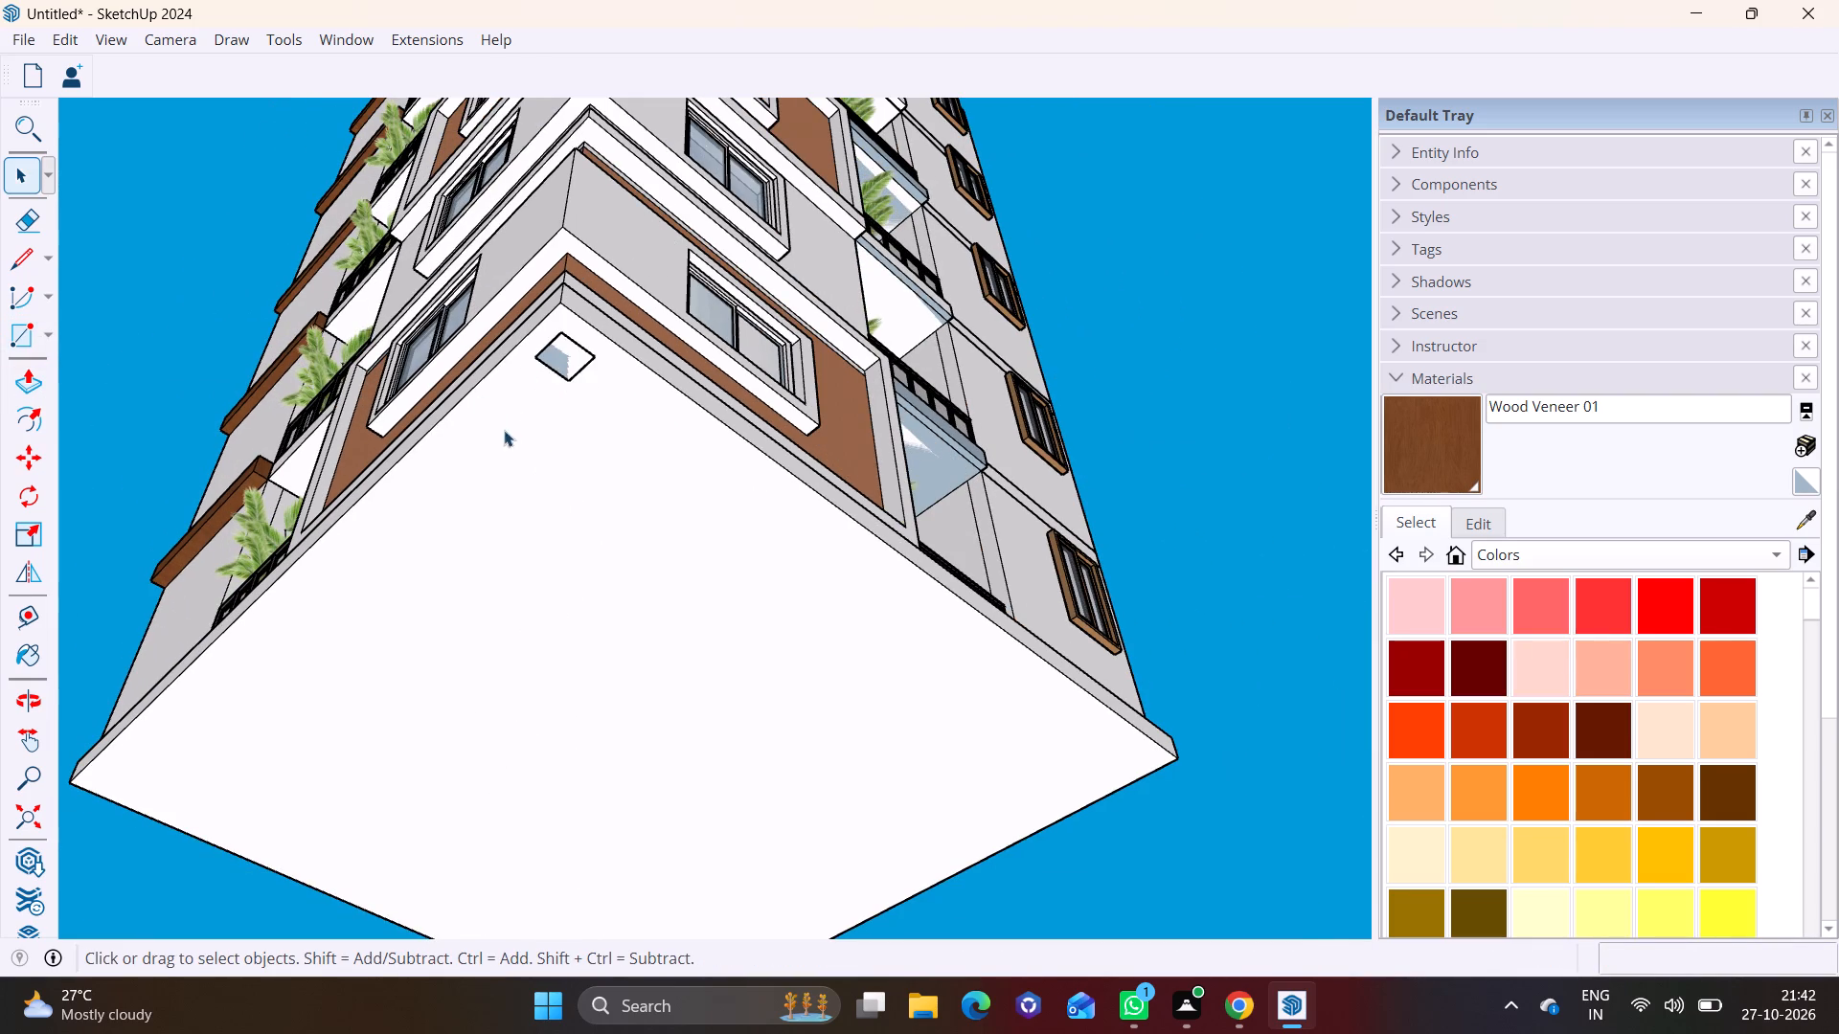
# Make a group from the small rectangle's face and its edges.
pyautogui.scroll(8, 575, 314)
pyautogui.doubleClick(534, 410)
pyautogui.rightClick(533, 410)
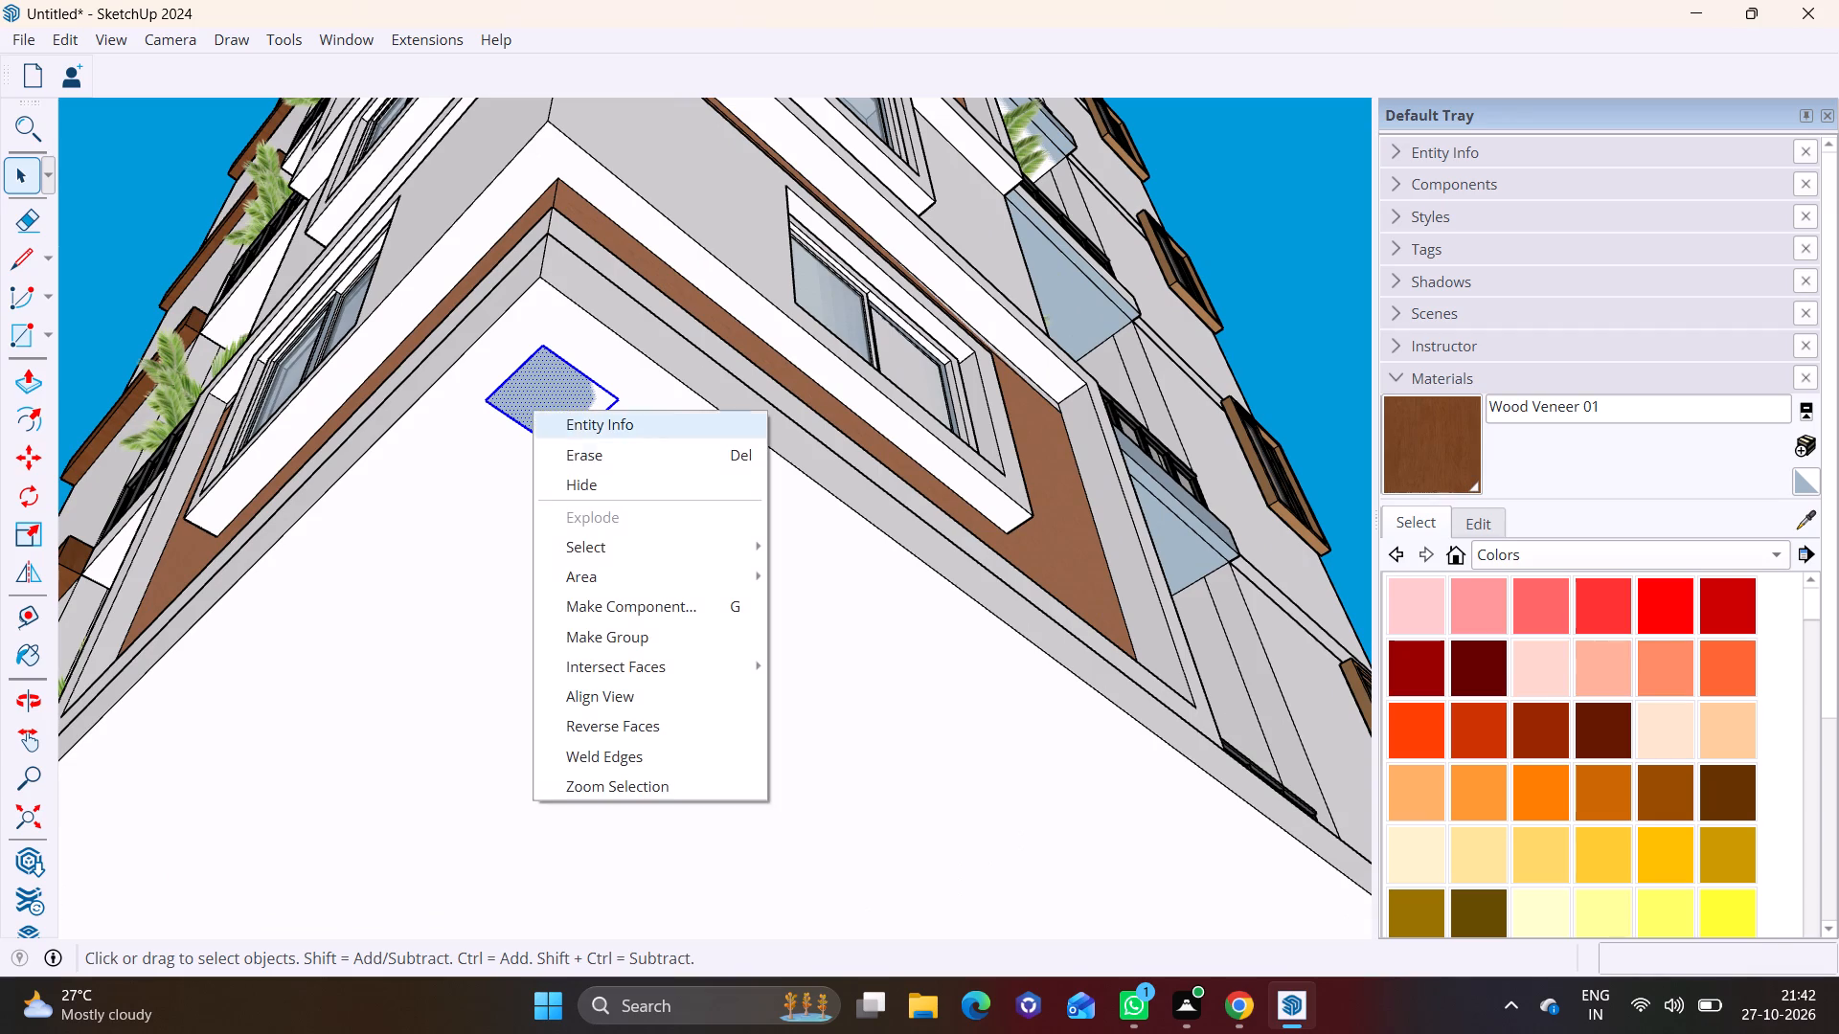
pyautogui.click(579, 635)
# Open the rectangle's group and extrude its face downward from the slab into a column.
pyautogui.doubleClick(567, 374)
pyautogui.click(548, 392)
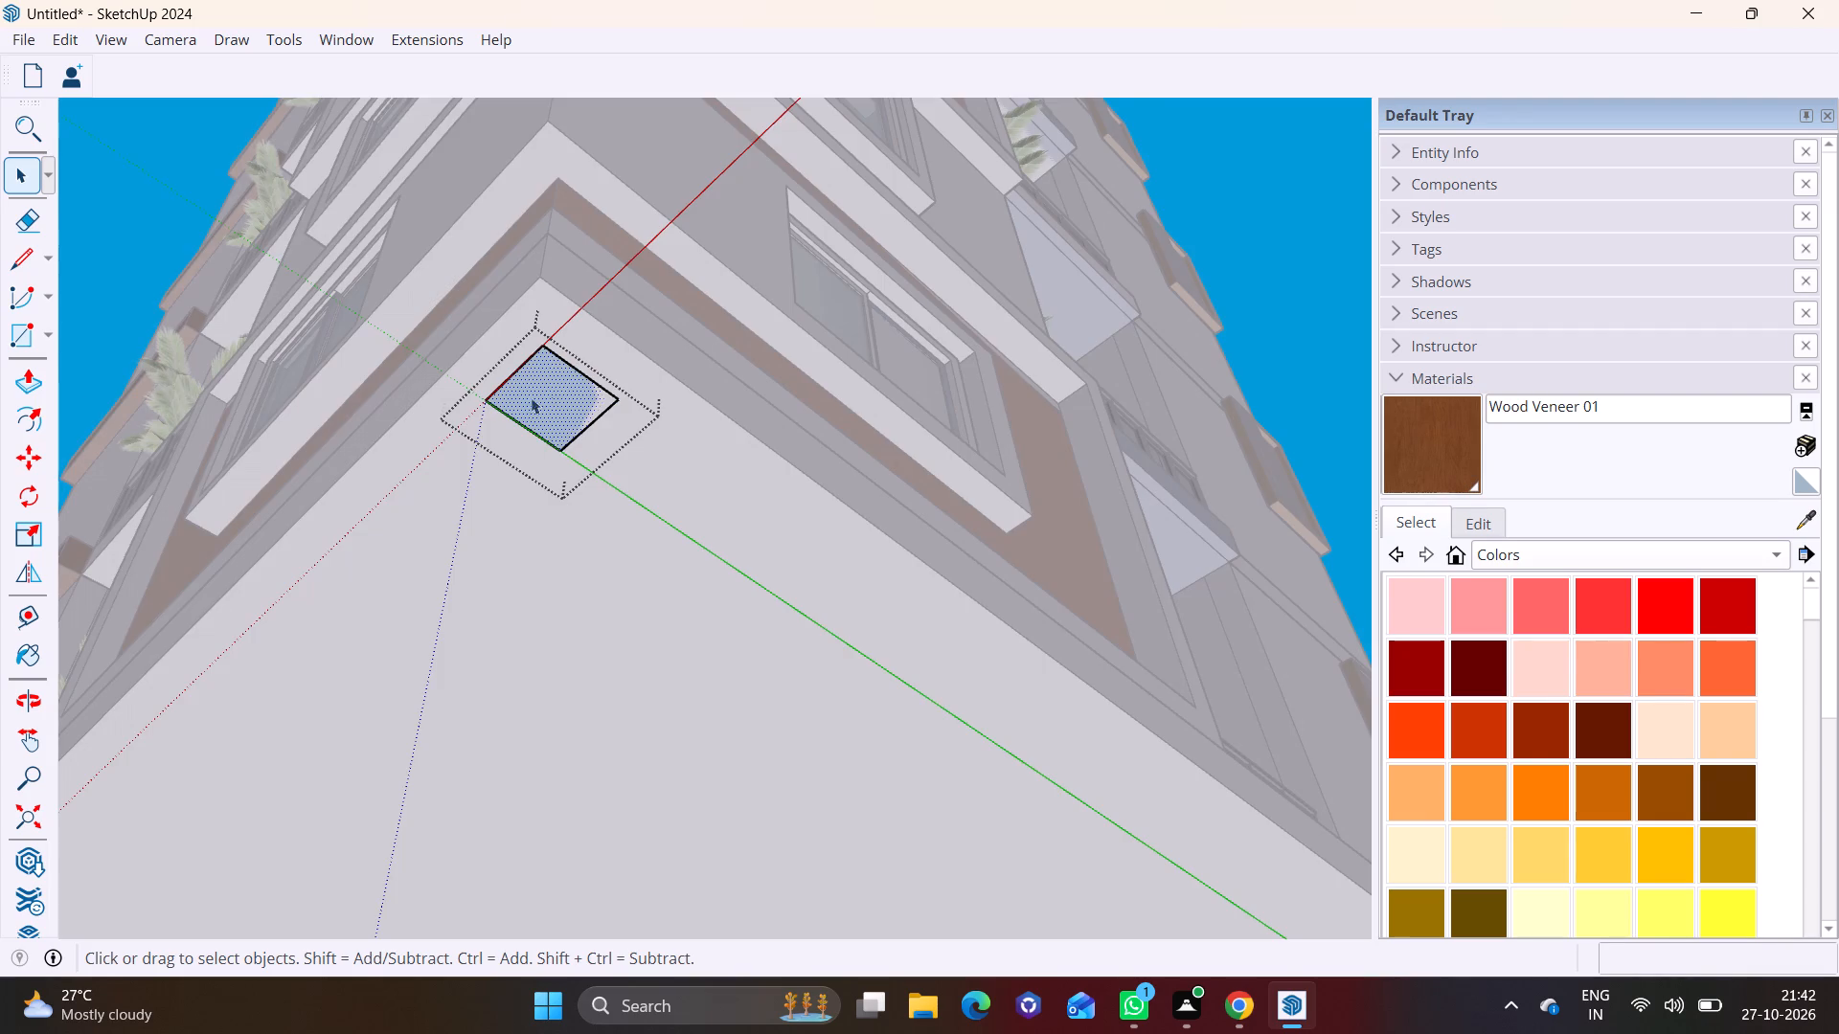
pyautogui.click(20, 376)
pyautogui.click(557, 386)
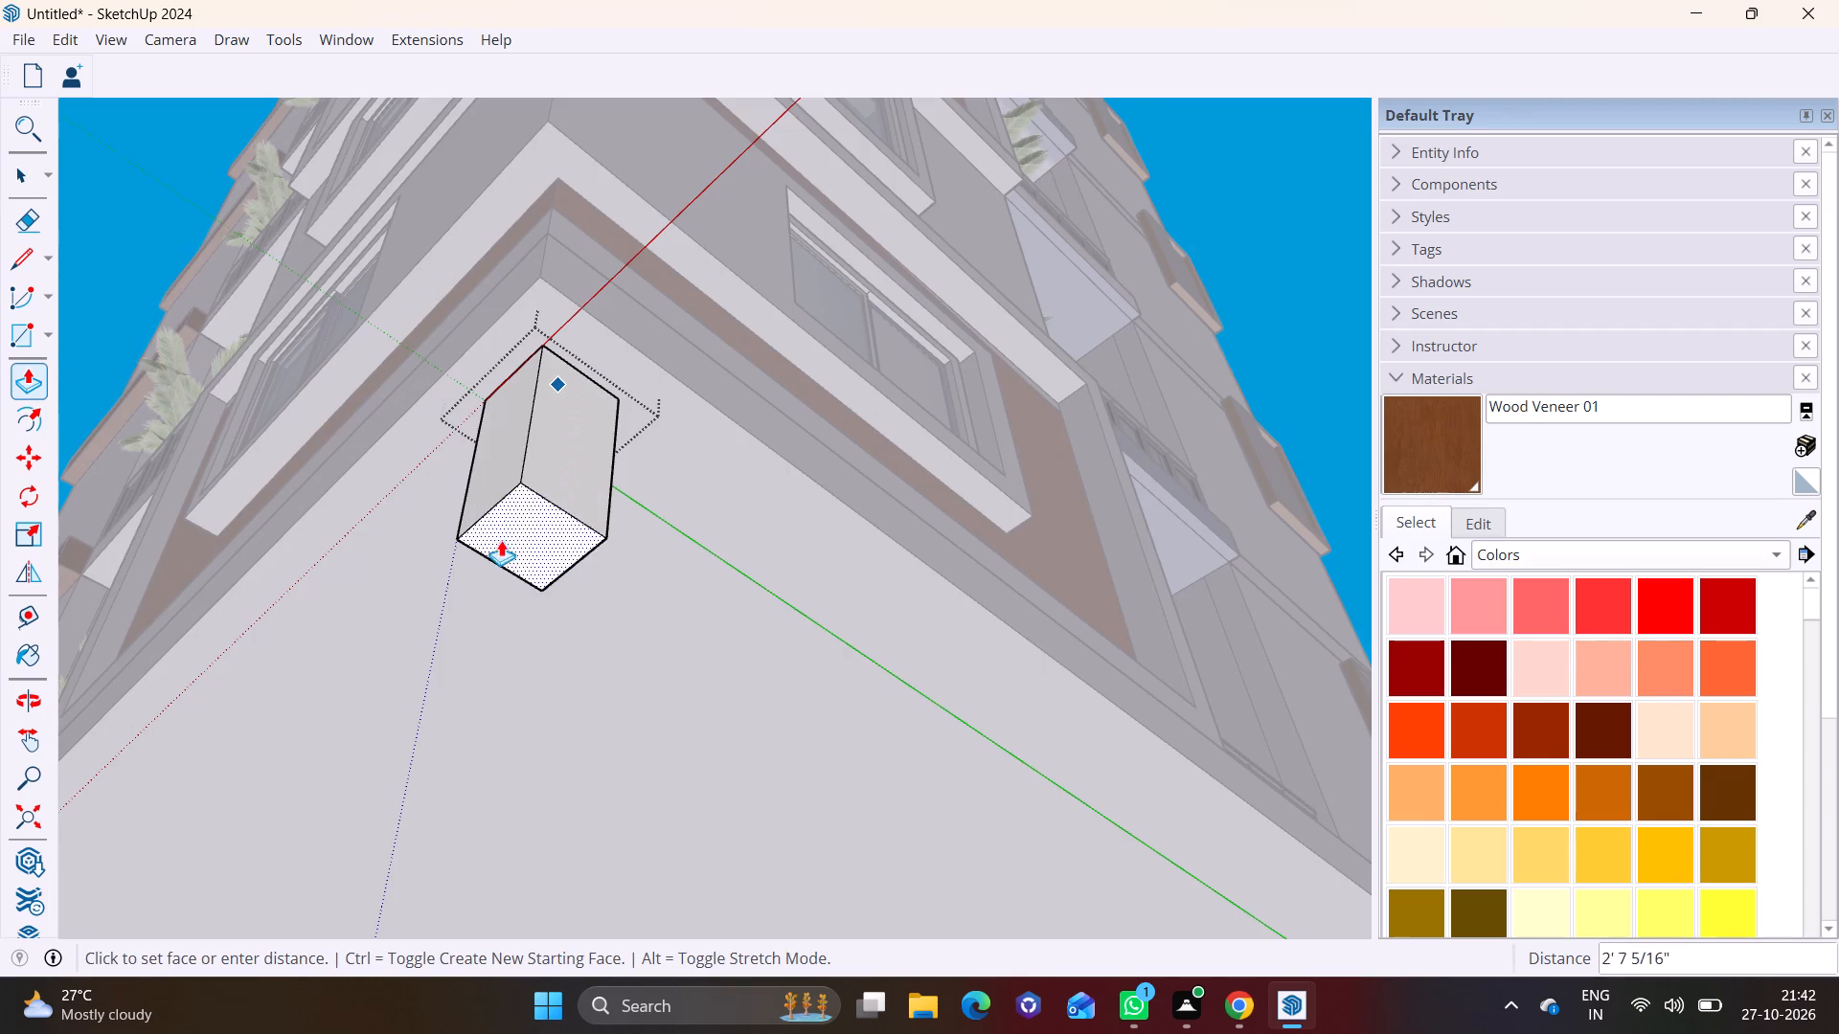
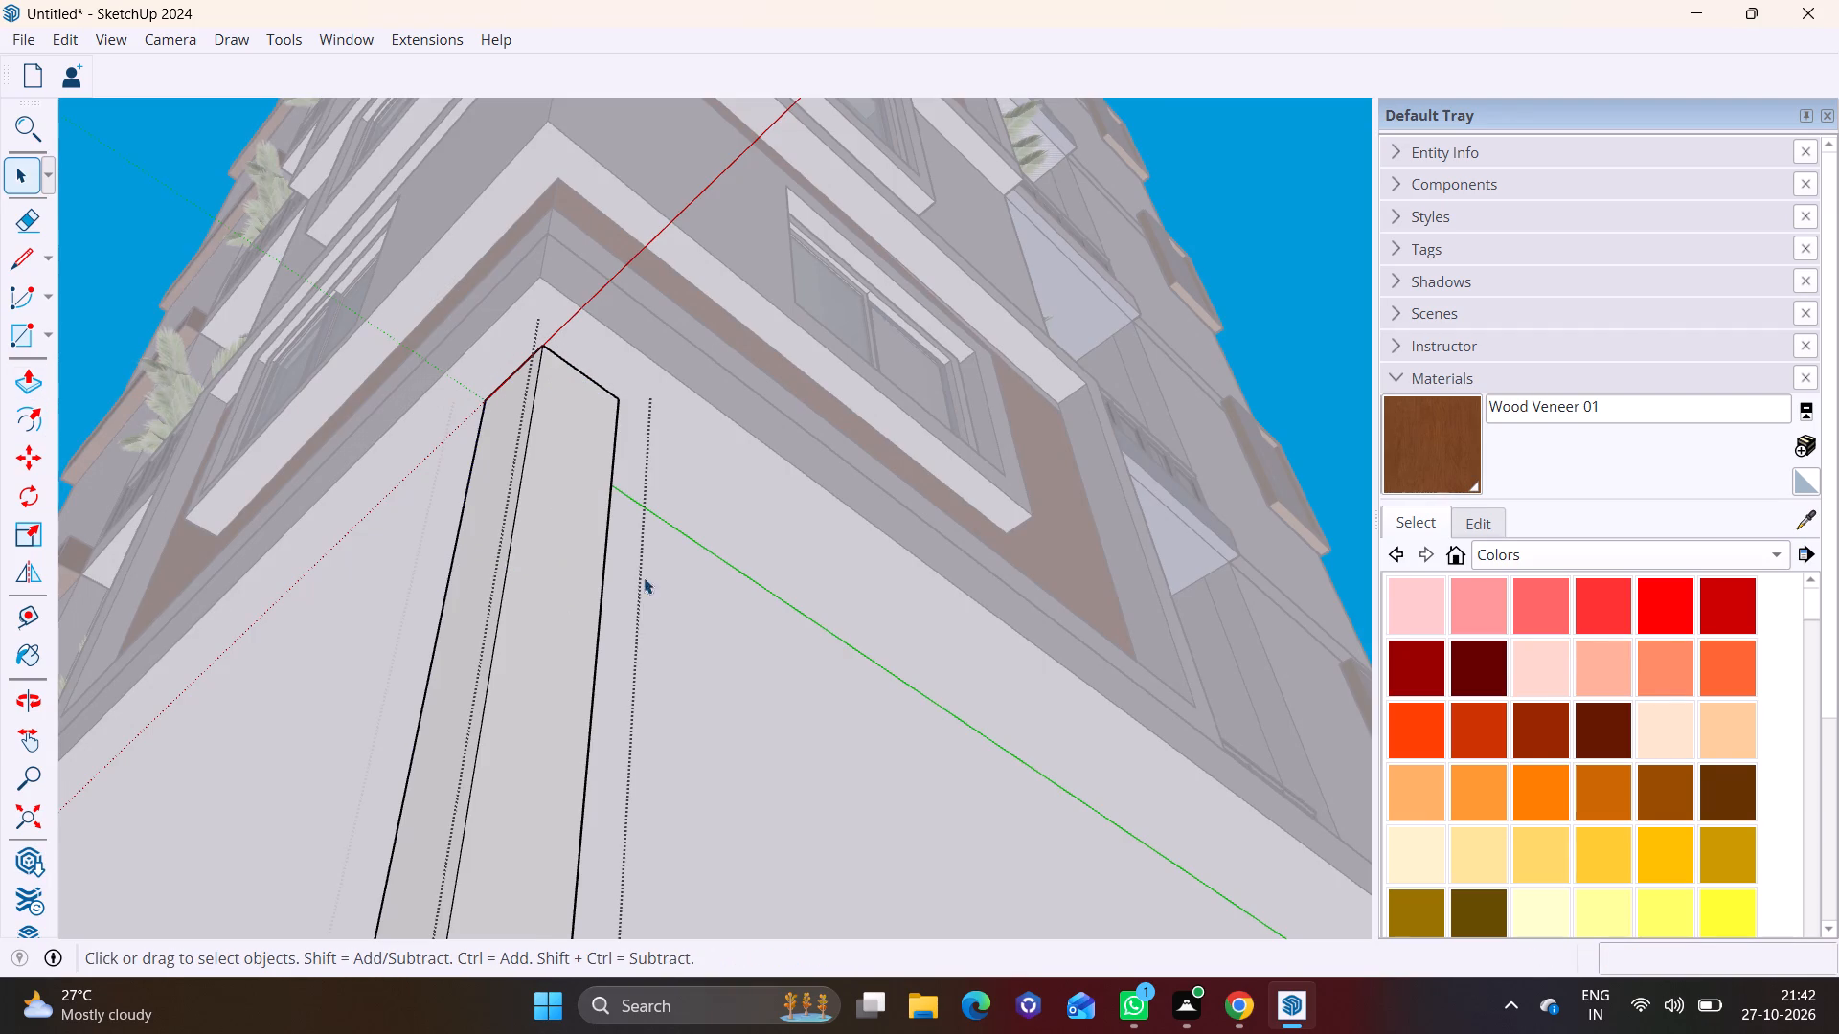
# Close the column's group and copy the column along the slab's underside, parallel to the green axis, to the adjacent corner.
pyautogui.click(773, 624)
pyautogui.scroll(-13, 596, 609)
pyautogui.moveTo(531, 784); pyautogui.dragTo(523, 801, button='middle')
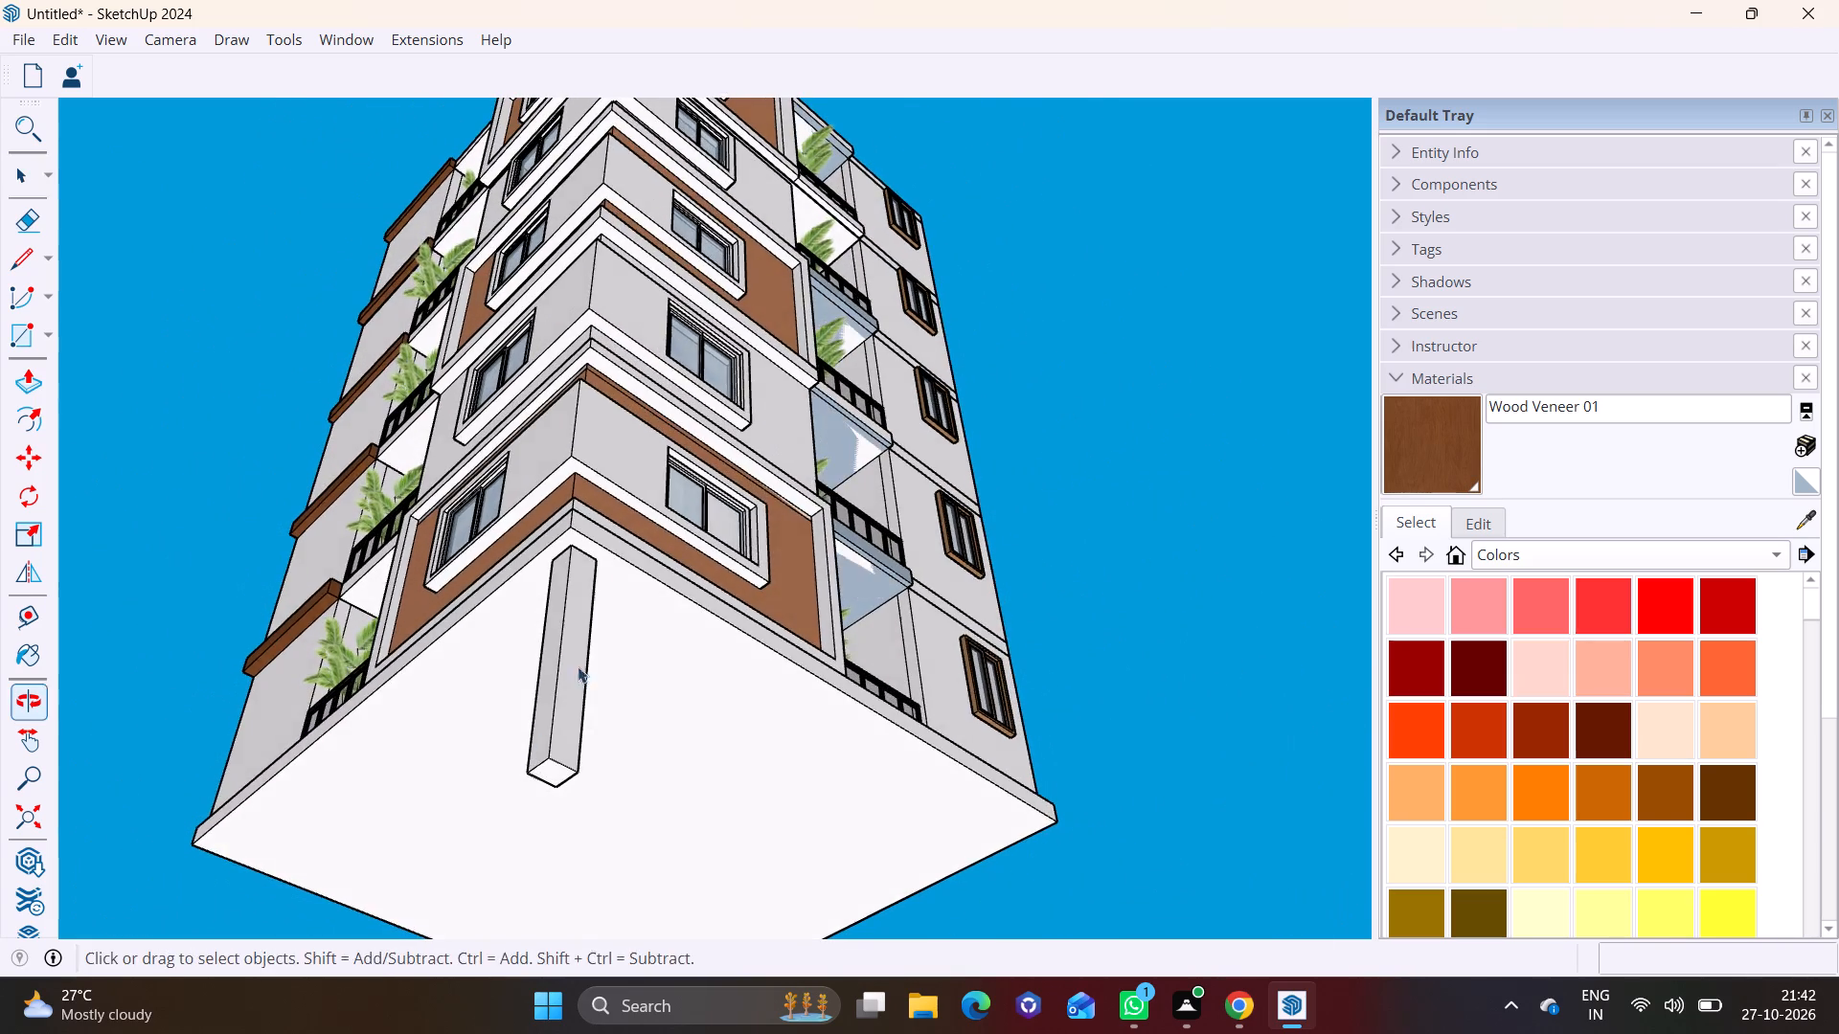
pyautogui.moveTo(544, 543); pyautogui.dragTo(117, 529, button='middle')
pyautogui.scroll(1, 895, 673)
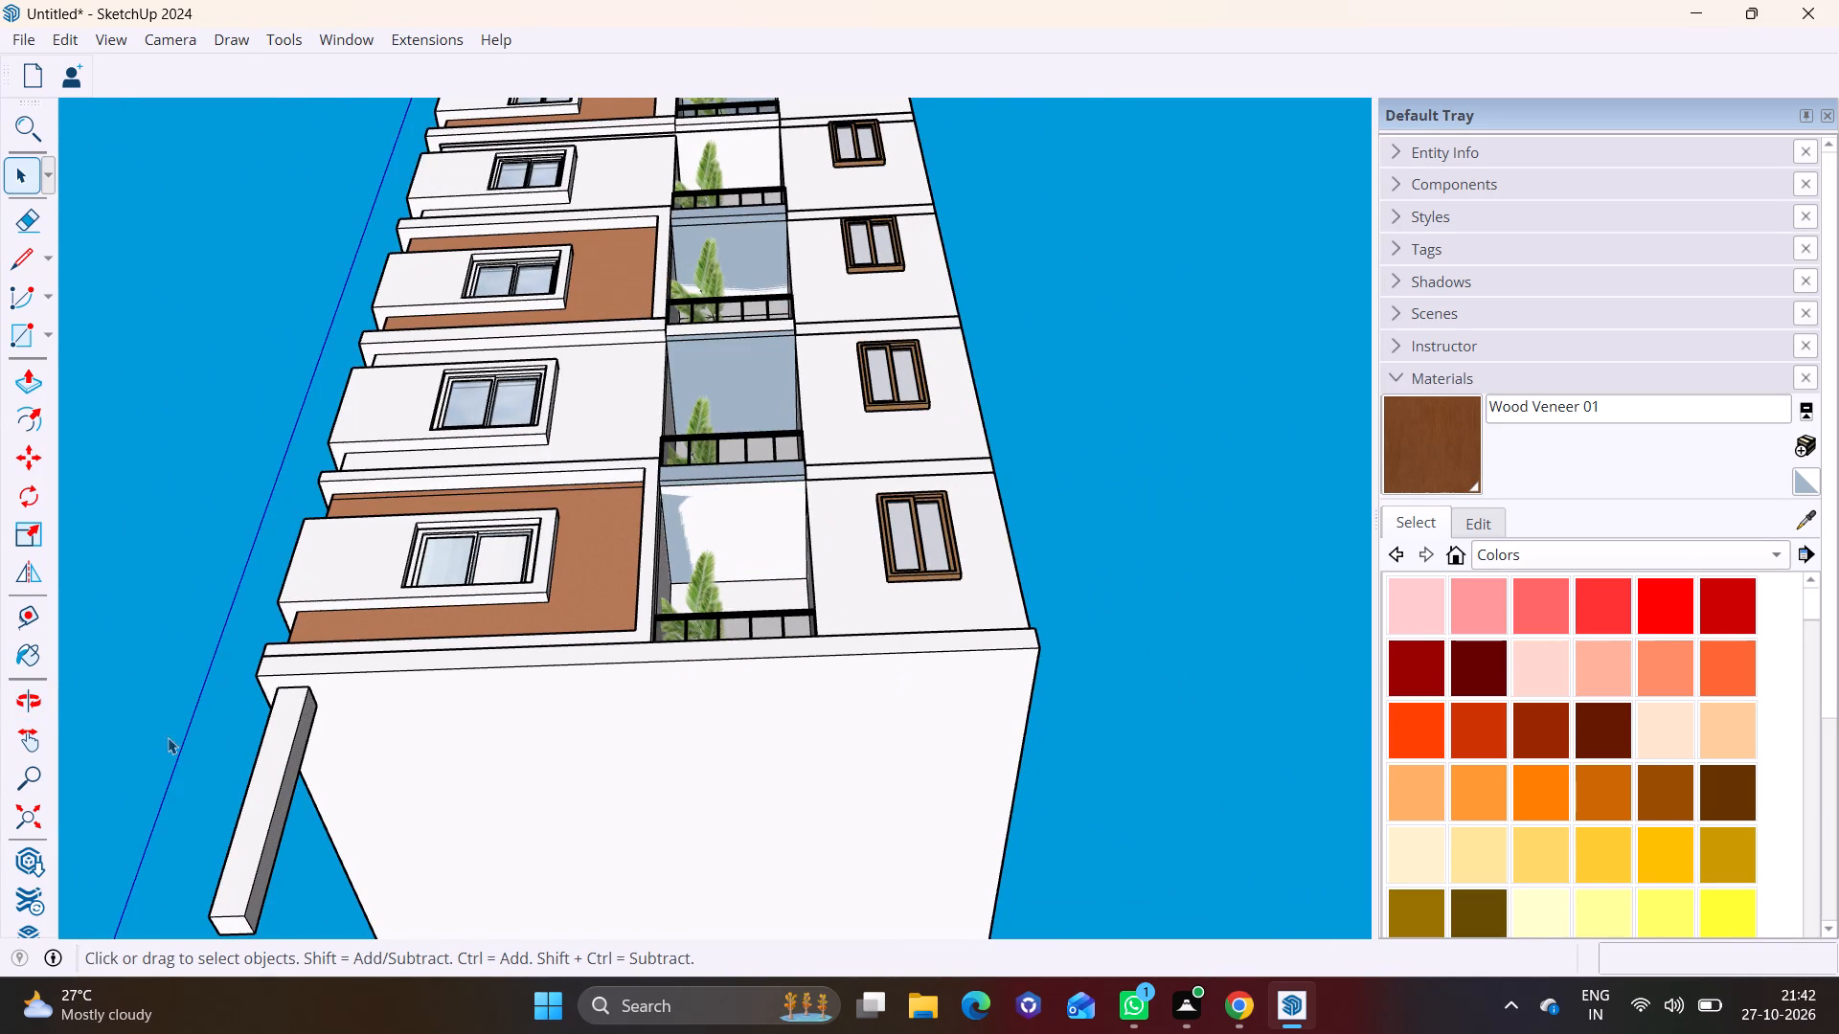
pyautogui.click(293, 742)
pyautogui.press('m')
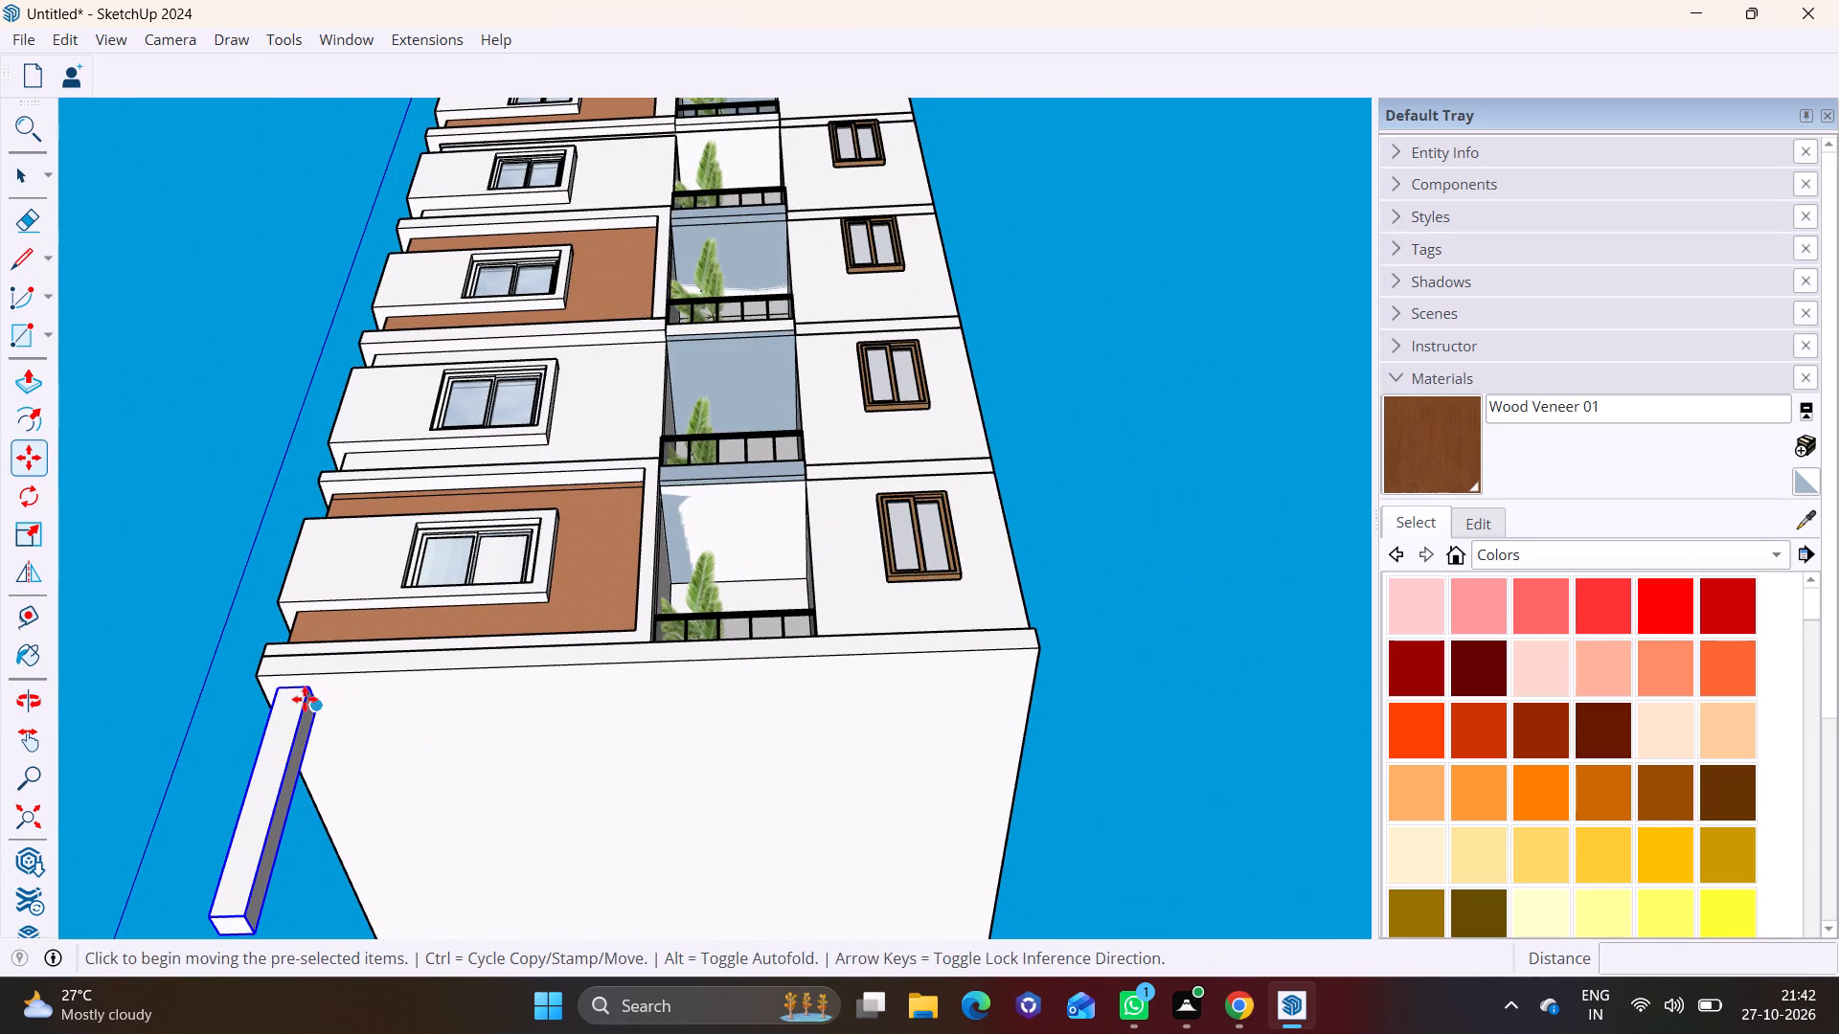
pyautogui.click(305, 699)
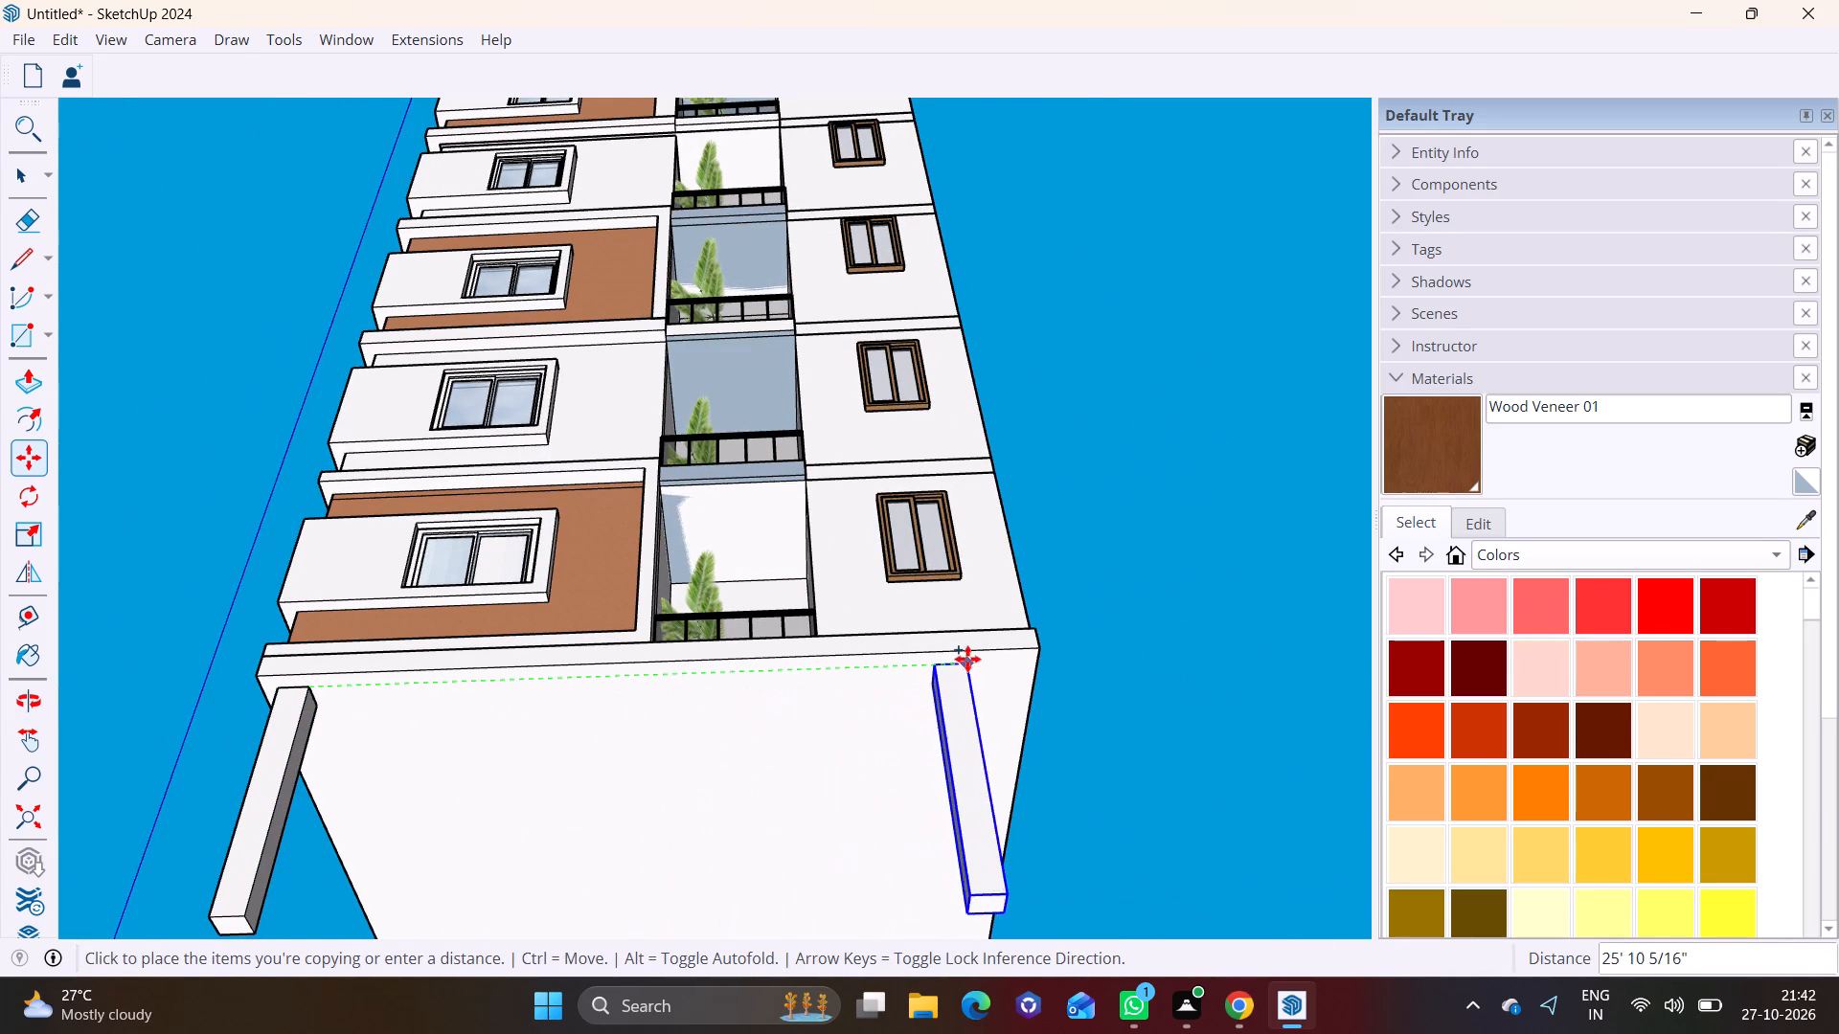
pyautogui.click(1003, 658)
# Copy the second column about 27' 2" along the red axis to the third corner of the slab's underside.
pyautogui.moveTo(990, 690); pyautogui.dragTo(301, 707, button='middle')
pyautogui.moveTo(469, 699); pyautogui.dragTo(307, 699, button='middle')
pyautogui.moveTo(569, 712); pyautogui.dragTo(563, 710, button='middle')
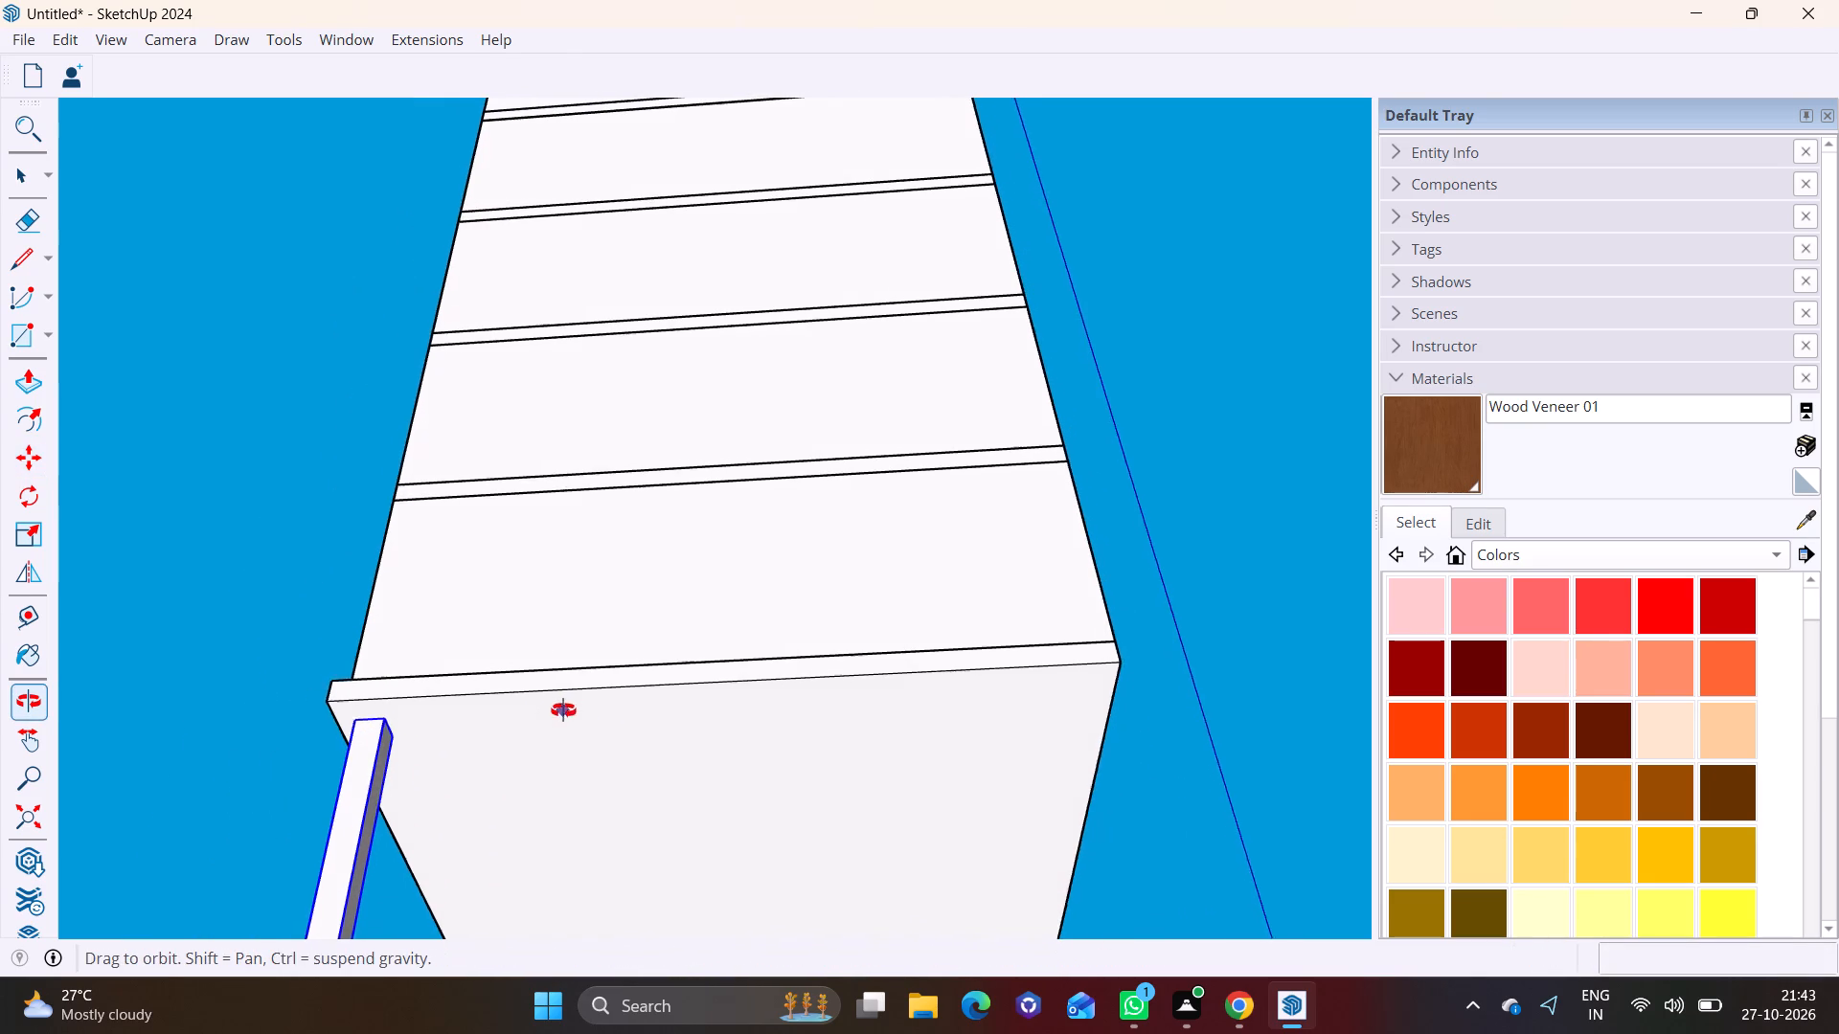
pyautogui.moveTo(563, 710); pyautogui.dragTo(627, 710, button='middle')
pyautogui.scroll(1, 595, 699)
pyautogui.press('m')
pyautogui.click(424, 699)
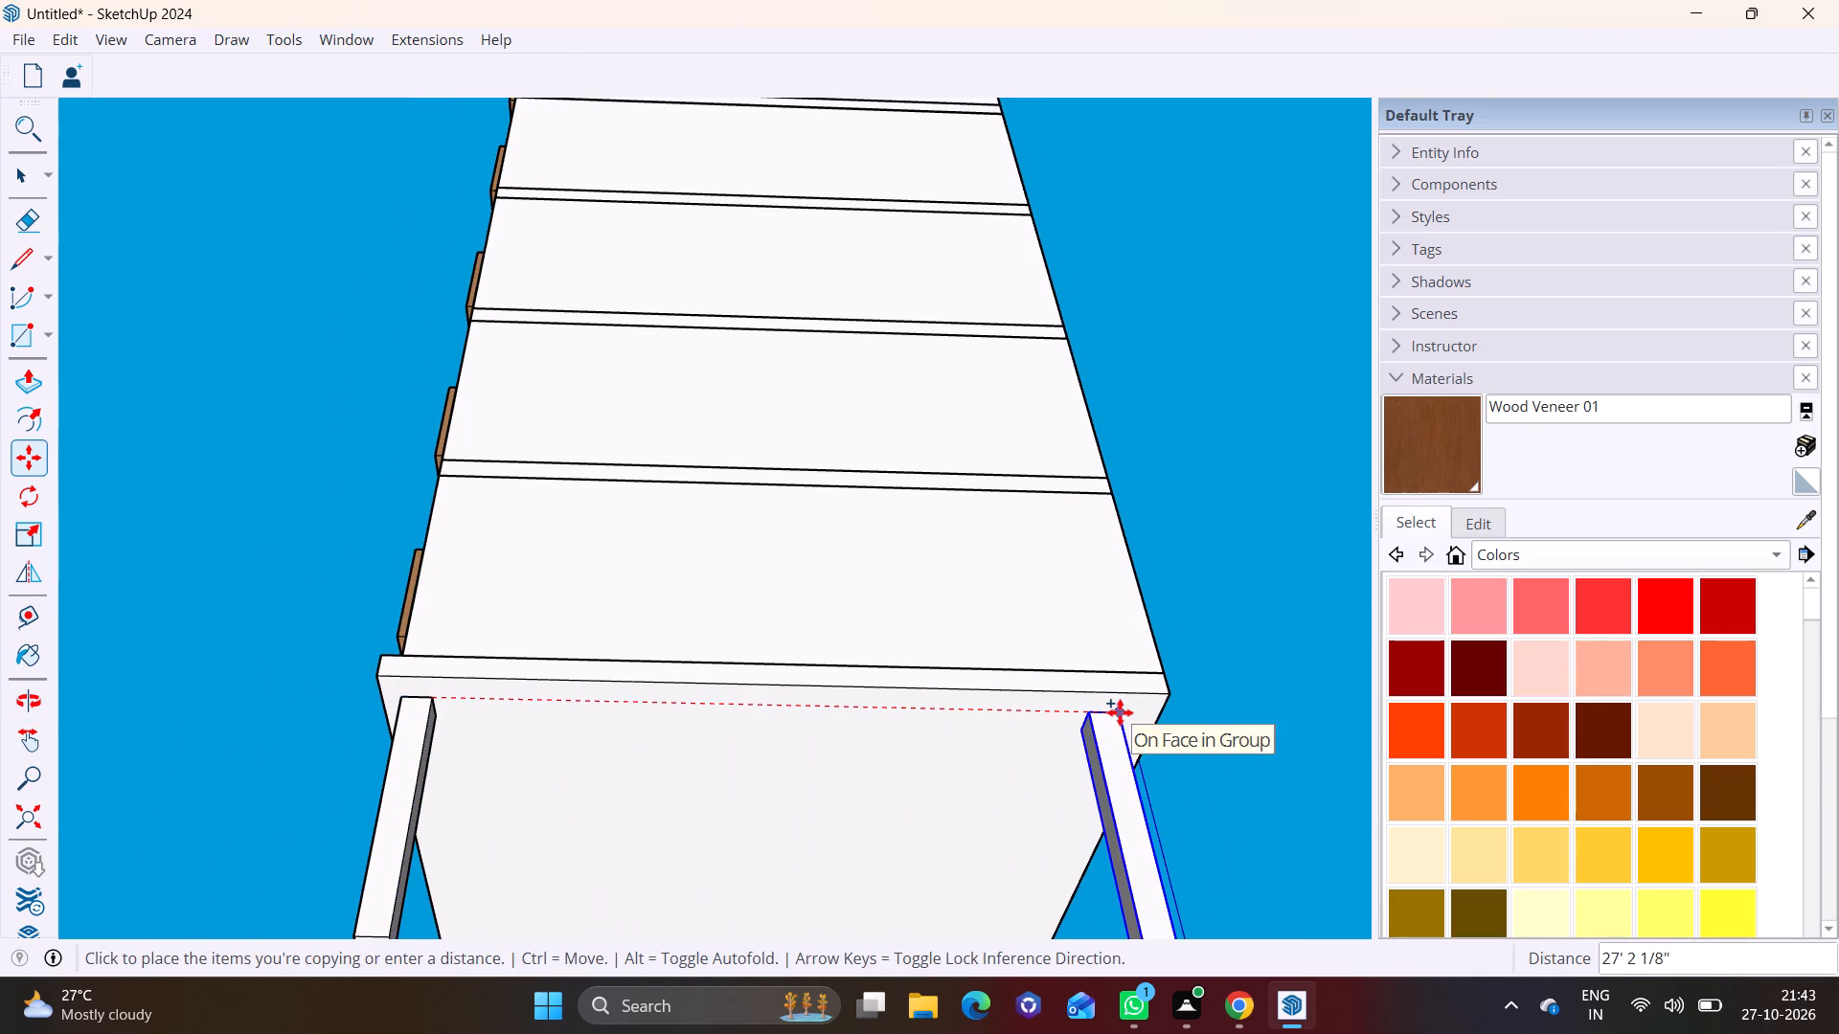
pyautogui.click(1120, 712)
# Copy the third column 26' 5 11/16" along the green axis to the remaining corner of the slab's underside.
pyautogui.moveTo(1052, 742); pyautogui.dragTo(442, 810, button='middle')
pyautogui.keyDown('shift'); pyautogui.moveTo(801, 710); pyautogui.dragTo(765, 644, button='middle'); pyautogui.keyUp('shift')
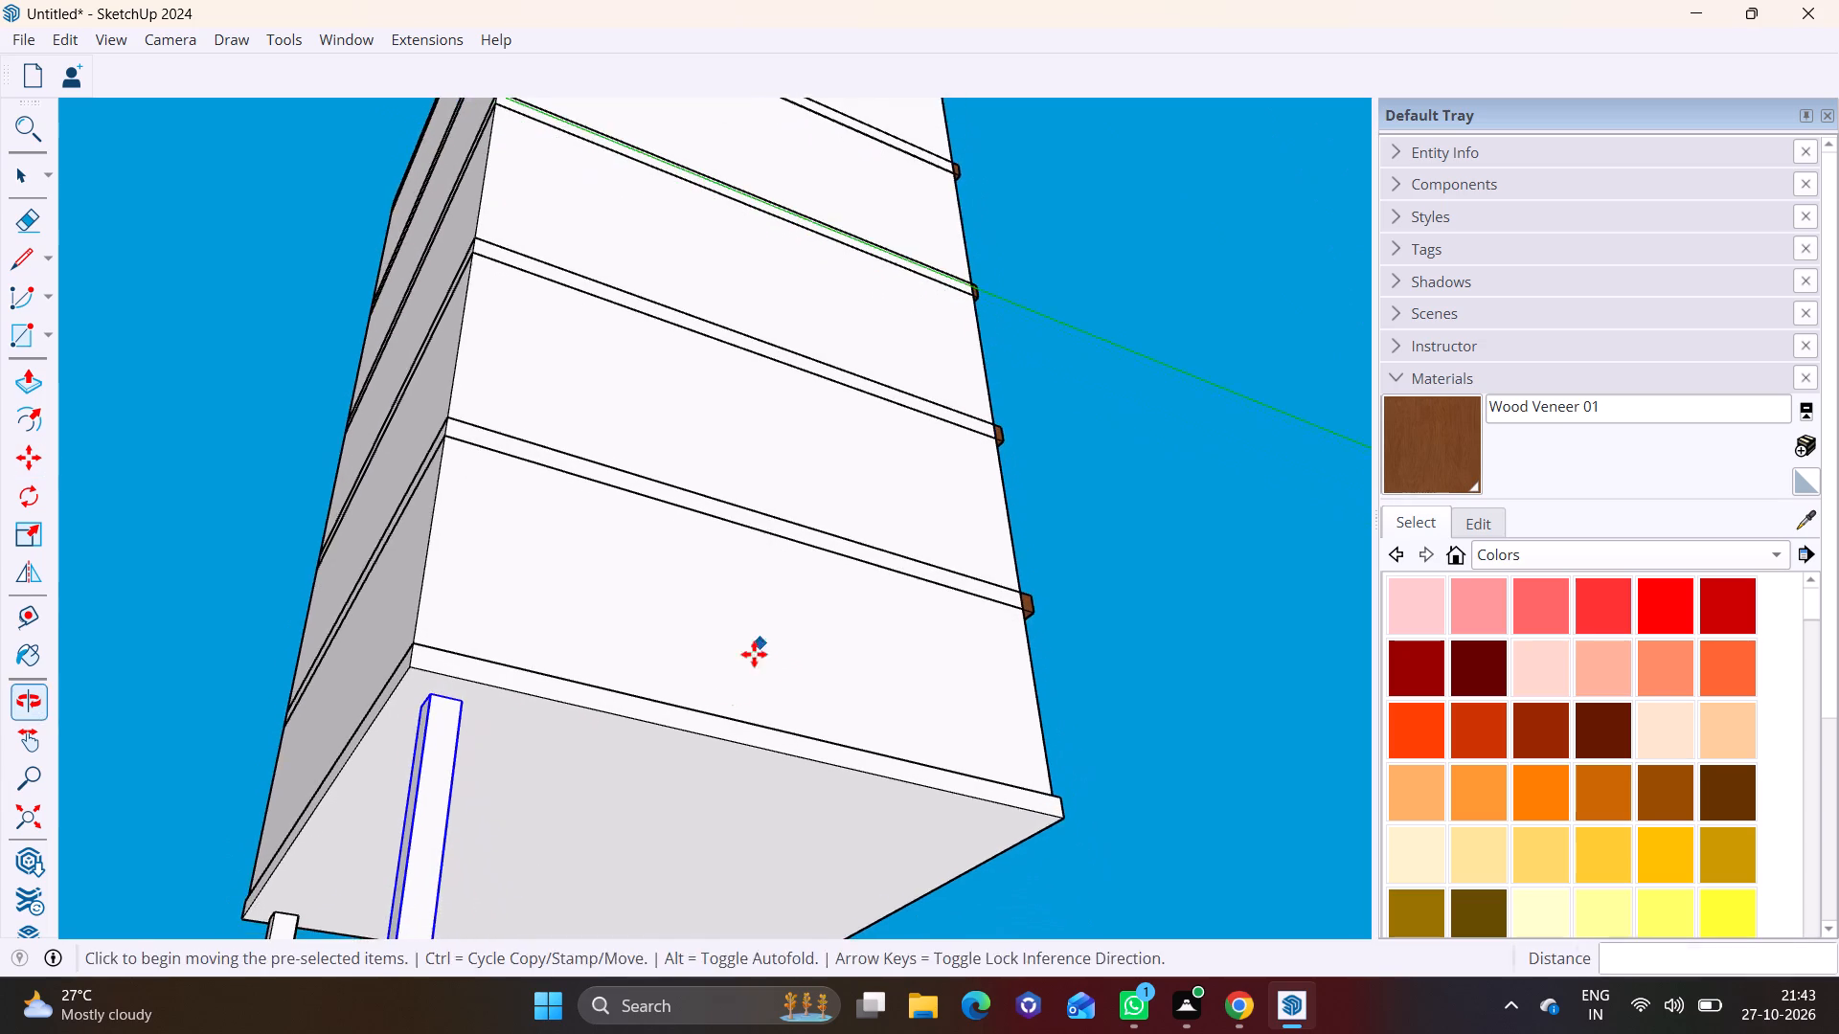
pyautogui.moveTo(738, 685); pyautogui.dragTo(440, 641, button='middle')
pyautogui.keyDown('shift'); pyautogui.moveTo(600, 689); pyautogui.dragTo(841, 551, button='middle'); pyautogui.keyUp('shift')
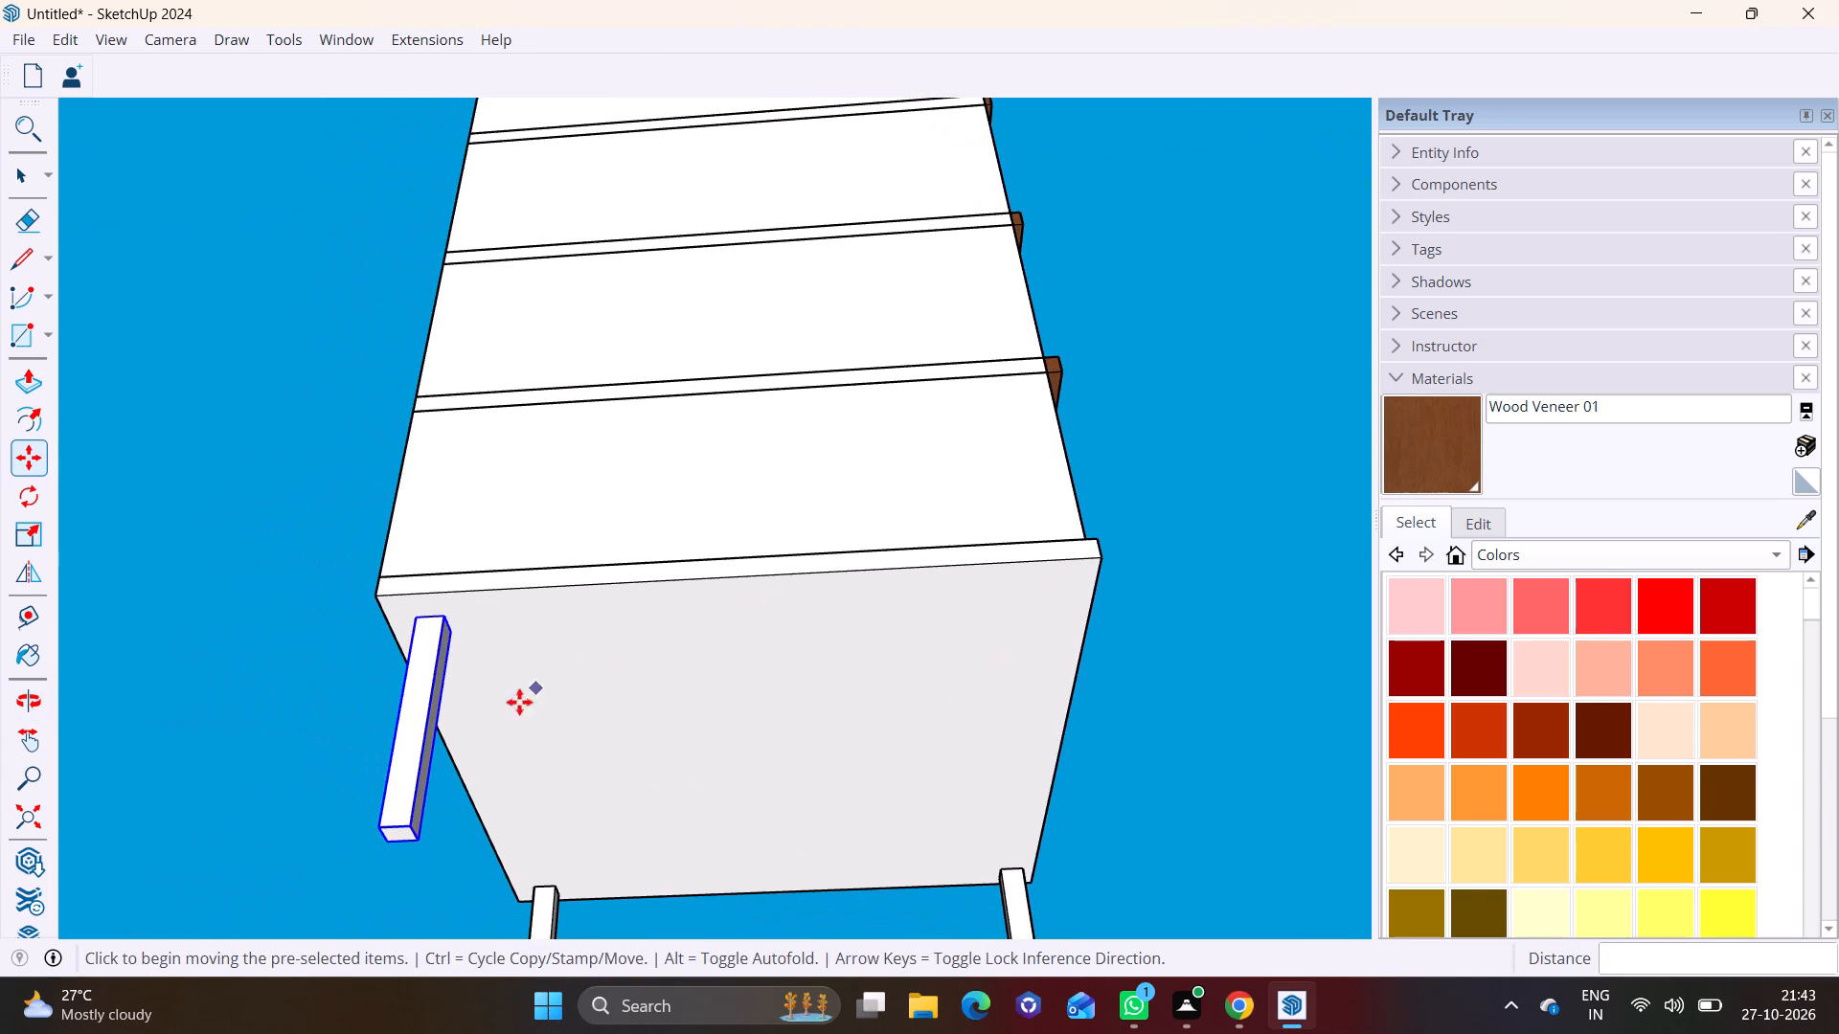
pyautogui.hscroll(1, 506, 712)
pyautogui.press('m')
pyautogui.click(435, 640)
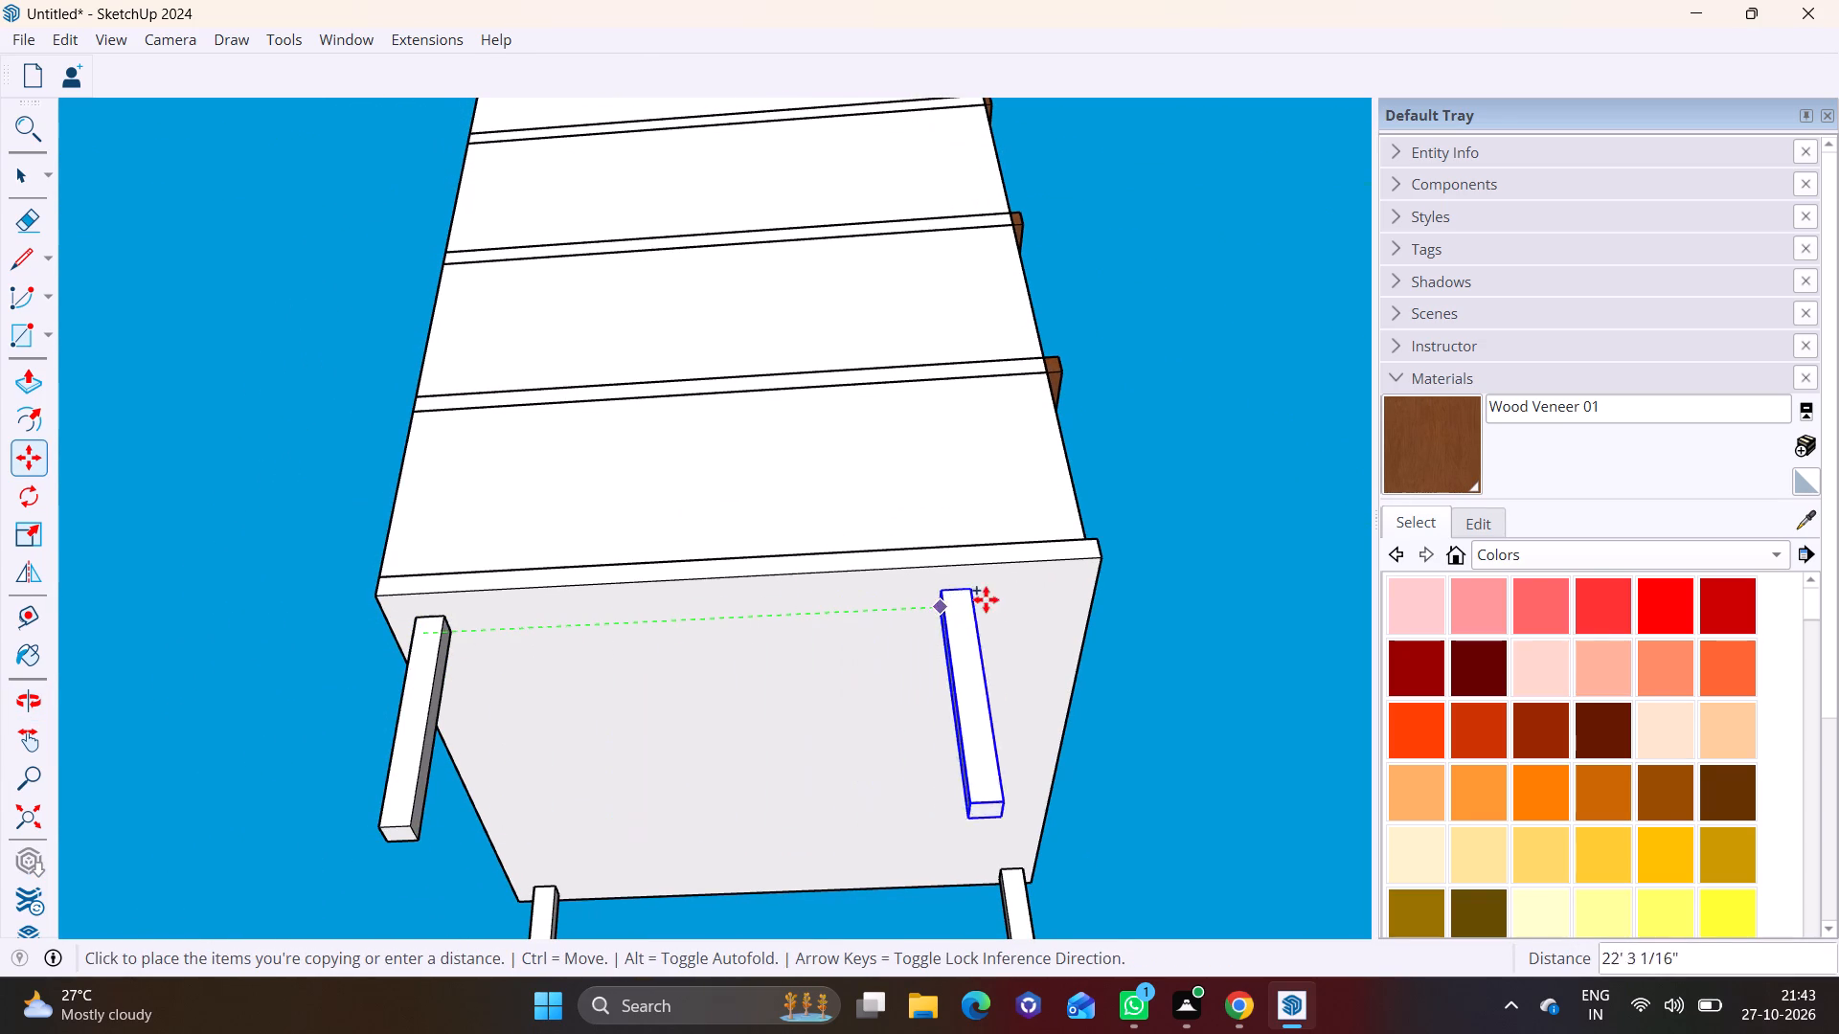
pyautogui.click(1030, 595)
pyautogui.press('space')
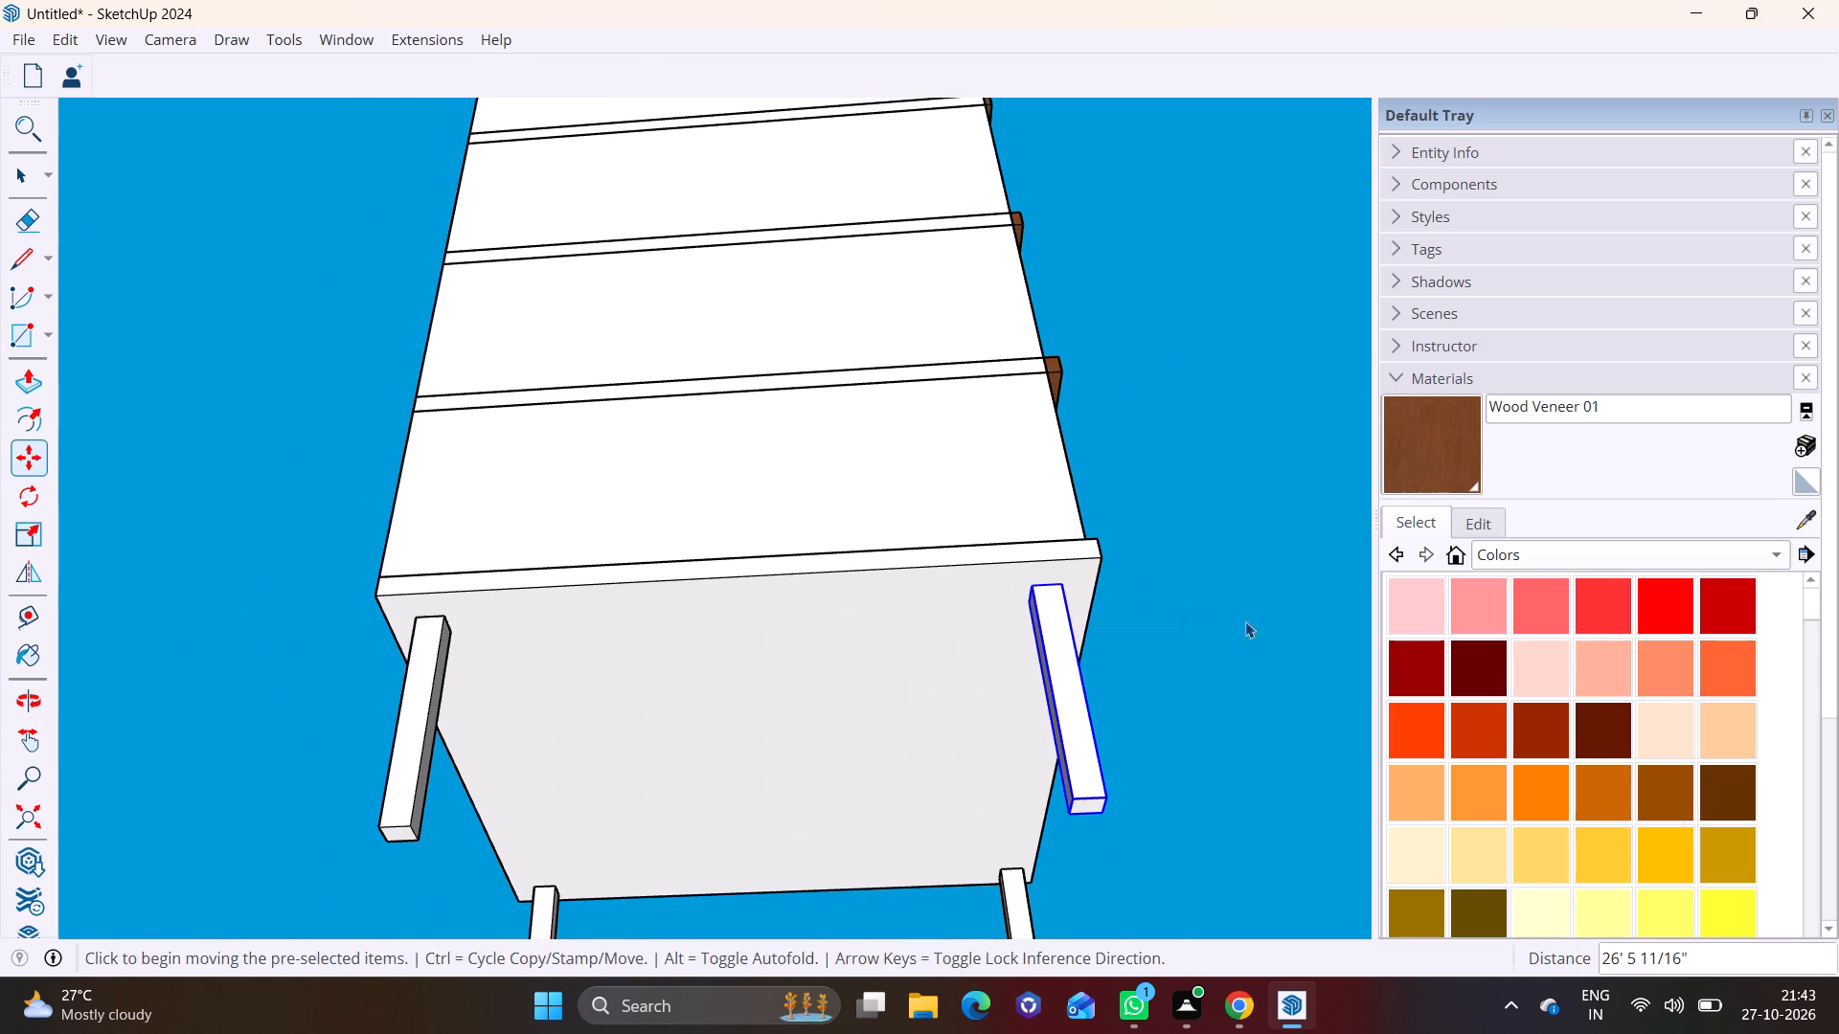
# Examine the building and the placement of its four columns from the side and from below.
pyautogui.click(1273, 618)
pyautogui.scroll(-2, 939, 551)
pyautogui.moveTo(913, 484); pyautogui.dragTo(939, 873, button='middle')
pyautogui.scroll(-3, 942, 697)
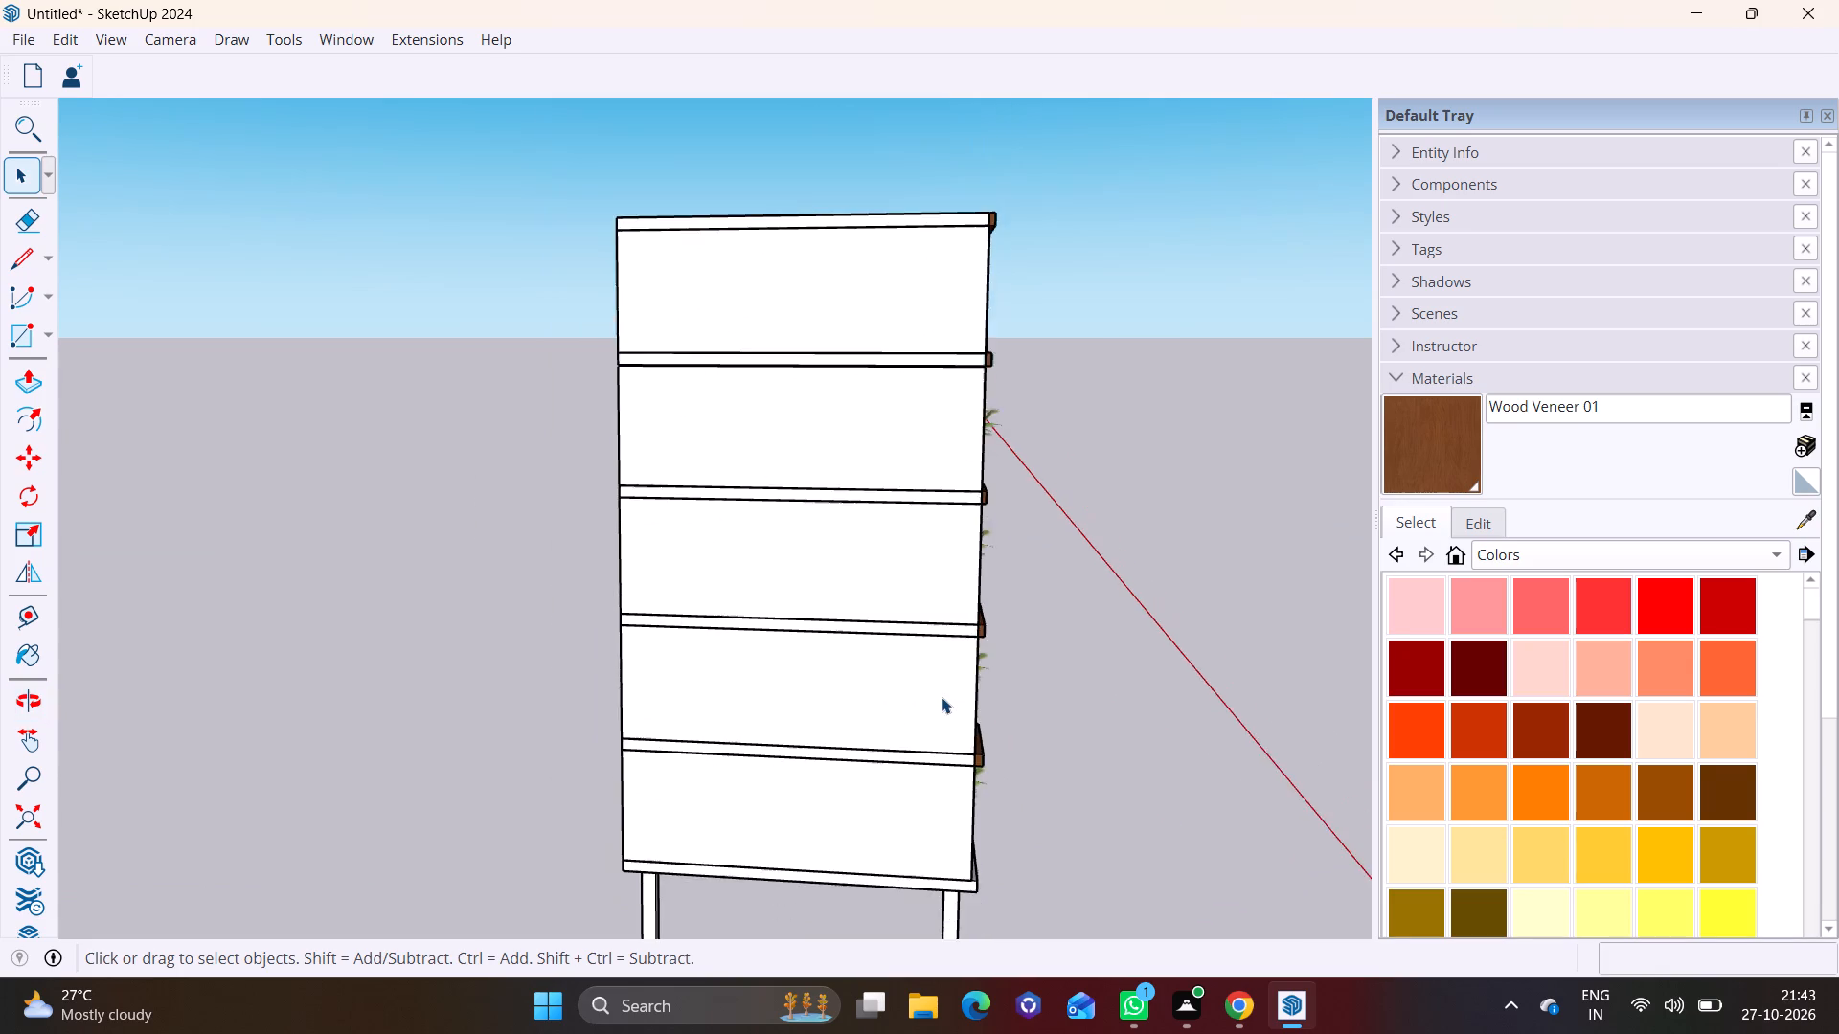
pyautogui.scroll(-6, 942, 697)
pyautogui.keyDown('shift'); pyautogui.moveTo(935, 705); pyautogui.dragTo(921, 548, button='middle'); pyautogui.keyUp('shift')
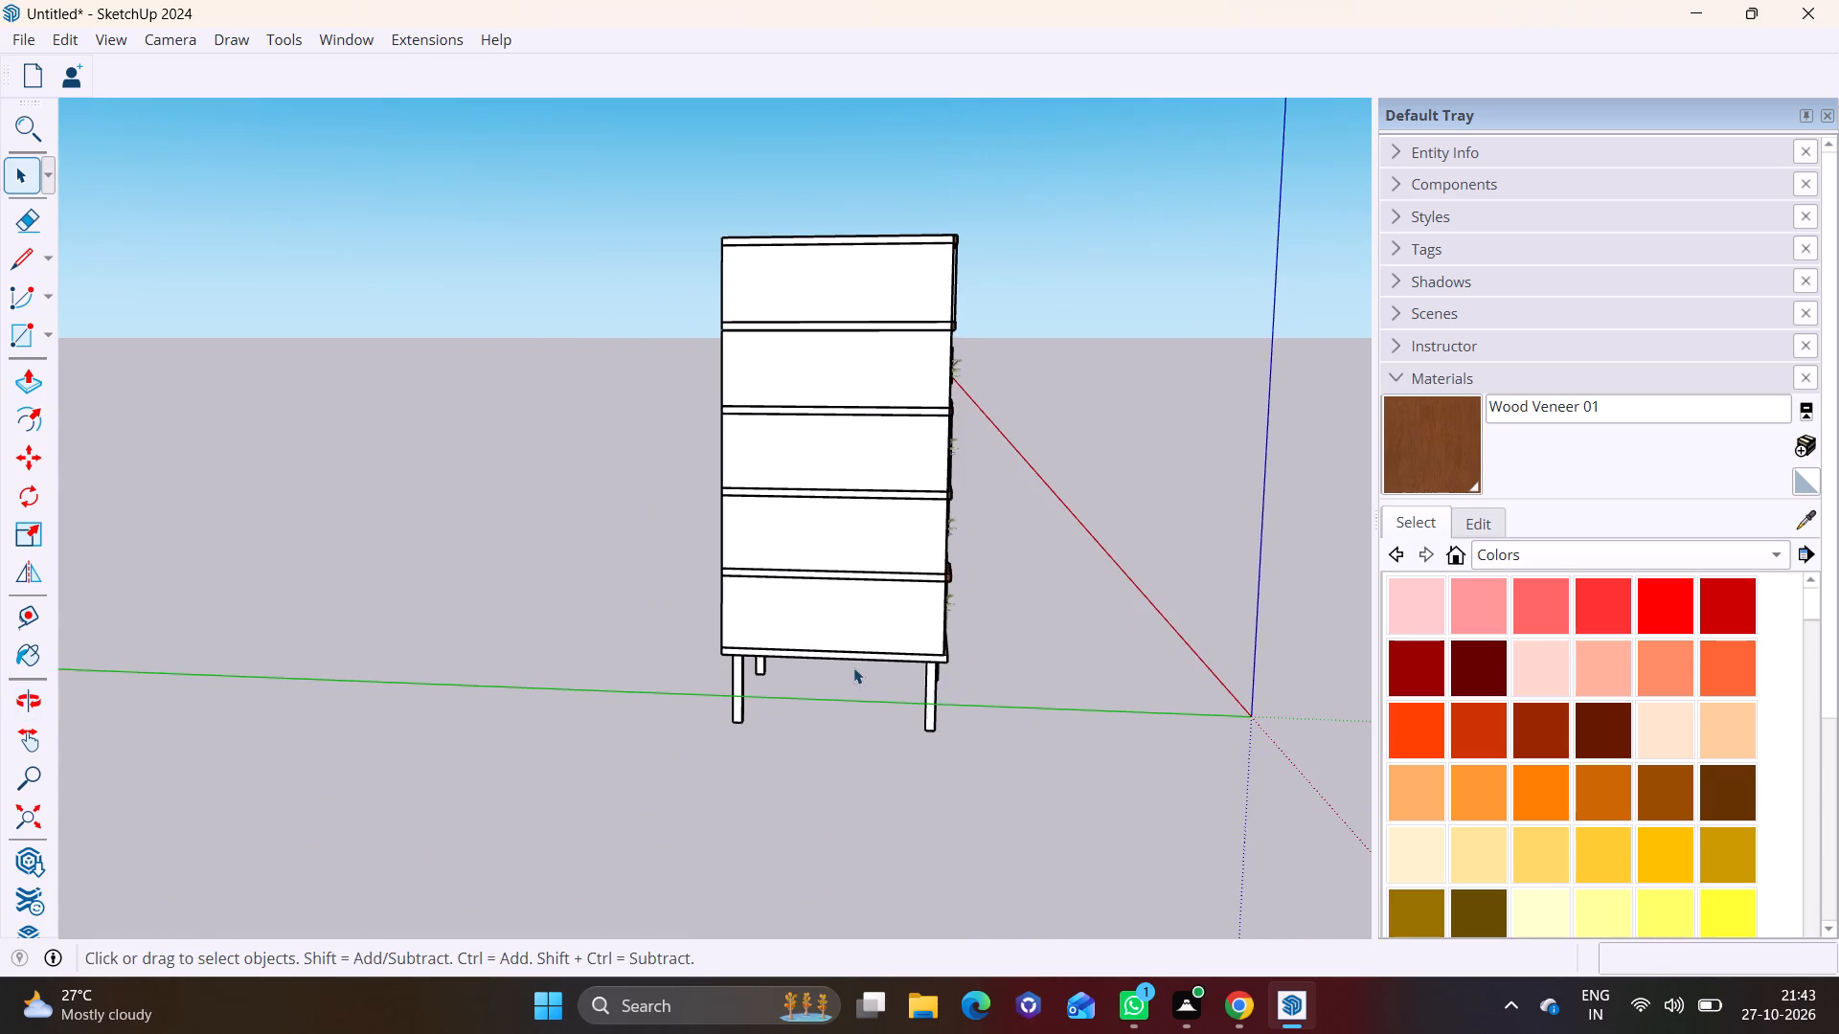
pyautogui.scroll(1, 853, 672)
pyautogui.moveTo(853, 672); pyautogui.dragTo(892, 456, button='middle')
pyautogui.scroll(3, 847, 589)
pyautogui.moveTo(880, 638); pyautogui.dragTo(829, 363, button='middle')
pyautogui.scroll(5, 586, 556)
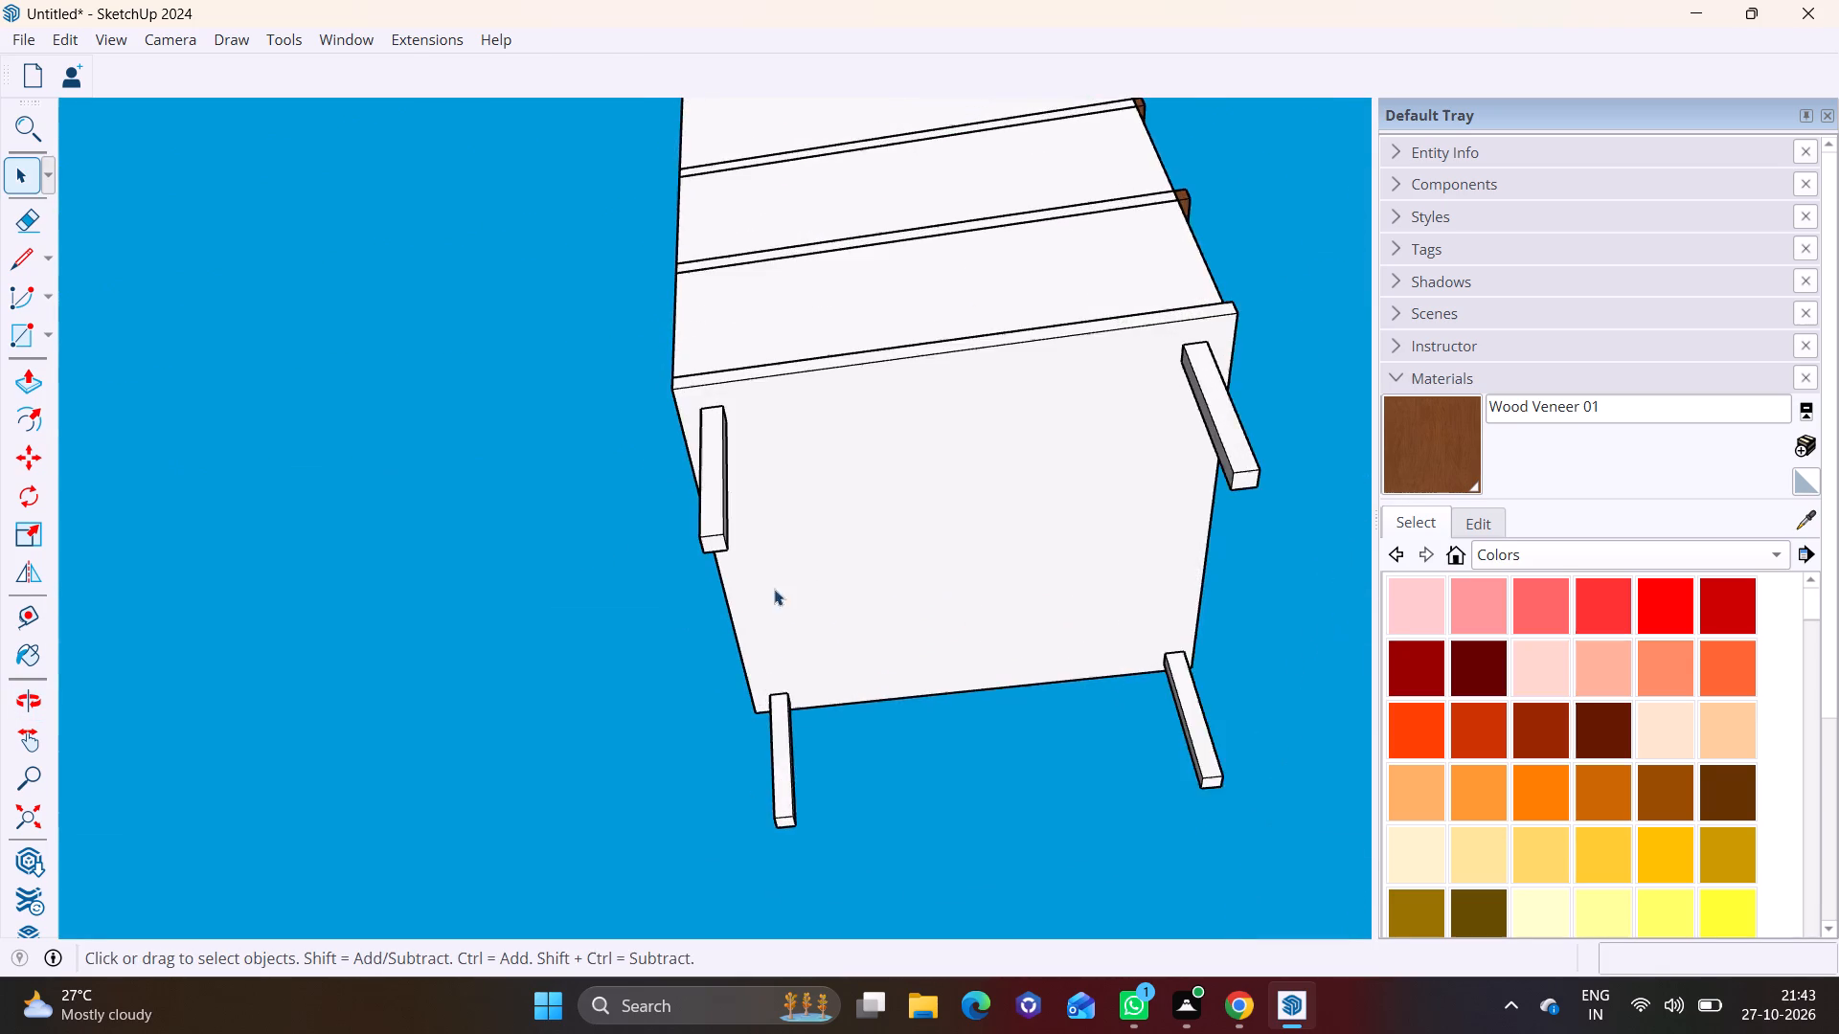
# Draw a small rectangle on the bottom face of one corner column, inset from the column's edges.
pyautogui.scroll(2, 774, 589)
pyautogui.moveTo(804, 581); pyautogui.dragTo(776, 257, button='middle')
pyautogui.keyDown('shift'); pyautogui.moveTo(739, 257); pyautogui.dragTo(571, 938, button='middle'); pyautogui.keyUp('shift')
pyautogui.moveTo(602, 881); pyautogui.dragTo(636, 679, button='middle')
pyautogui.scroll(1, 456, 512)
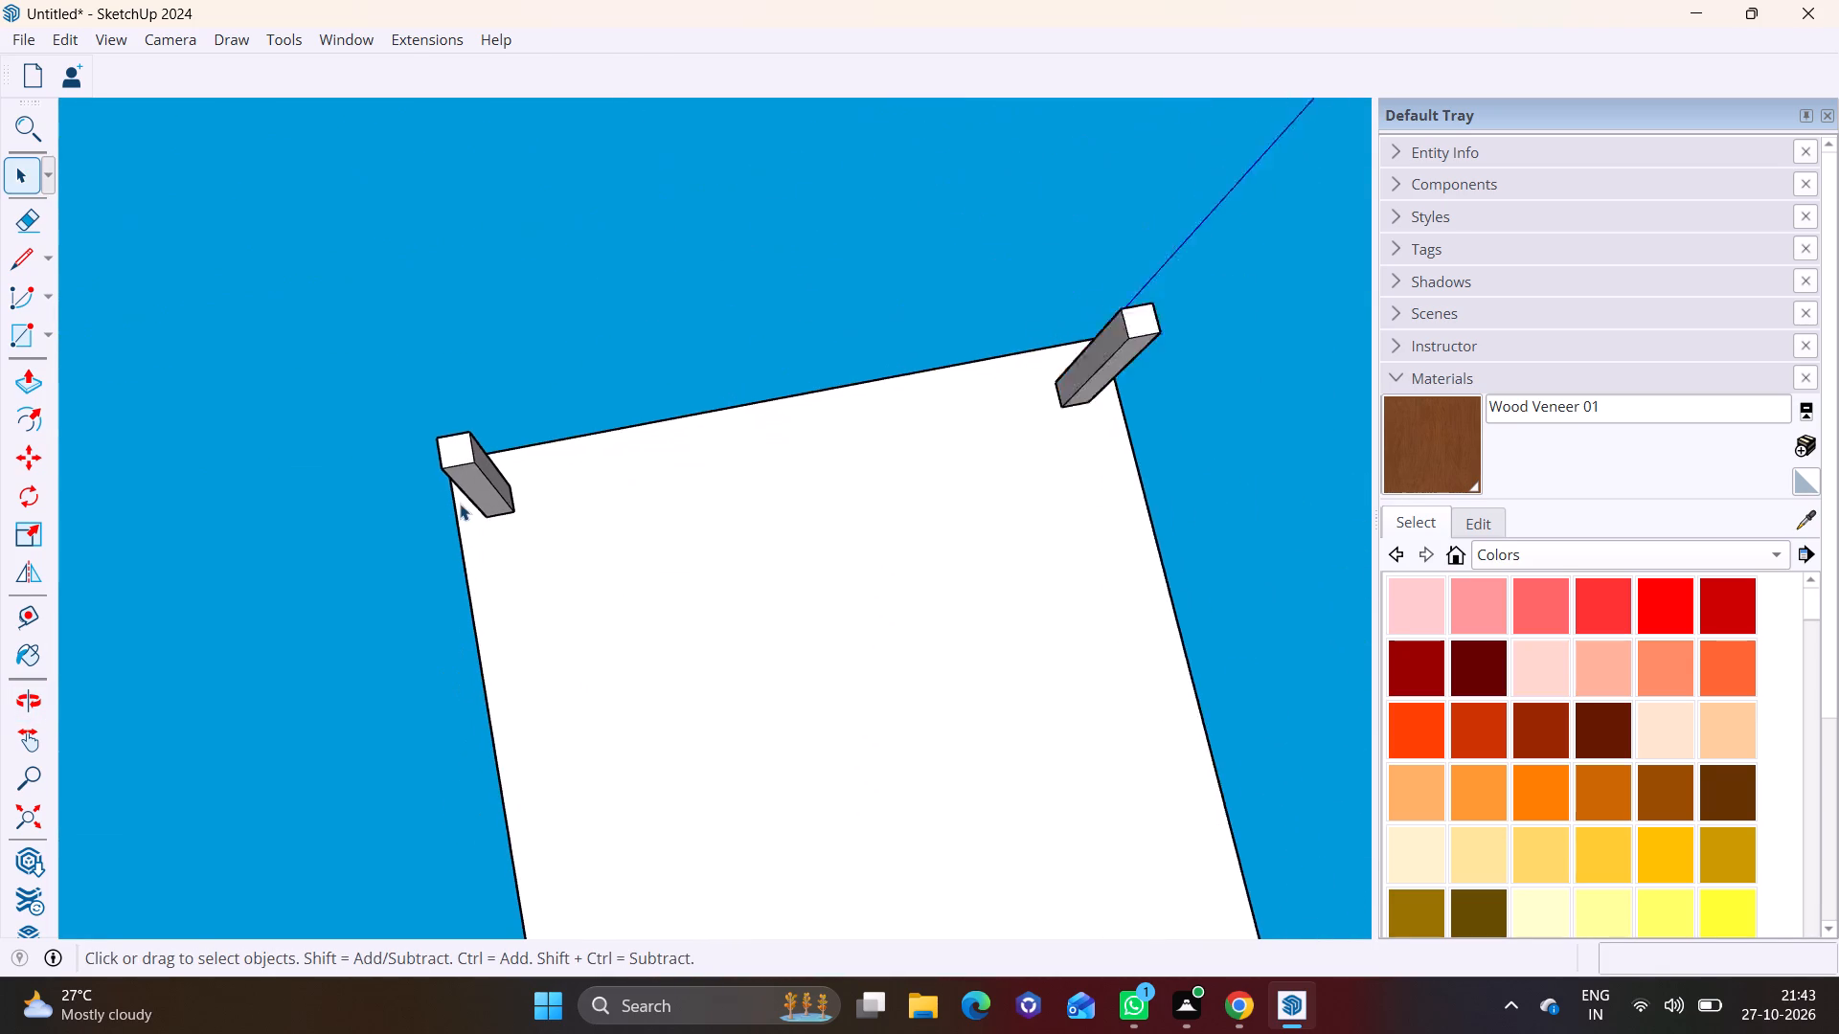
pyautogui.scroll(6, 460, 504)
pyautogui.moveTo(547, 482); pyautogui.dragTo(666, 526, button='middle')
pyautogui.moveTo(699, 679); pyautogui.dragTo(513, 614, button='middle')
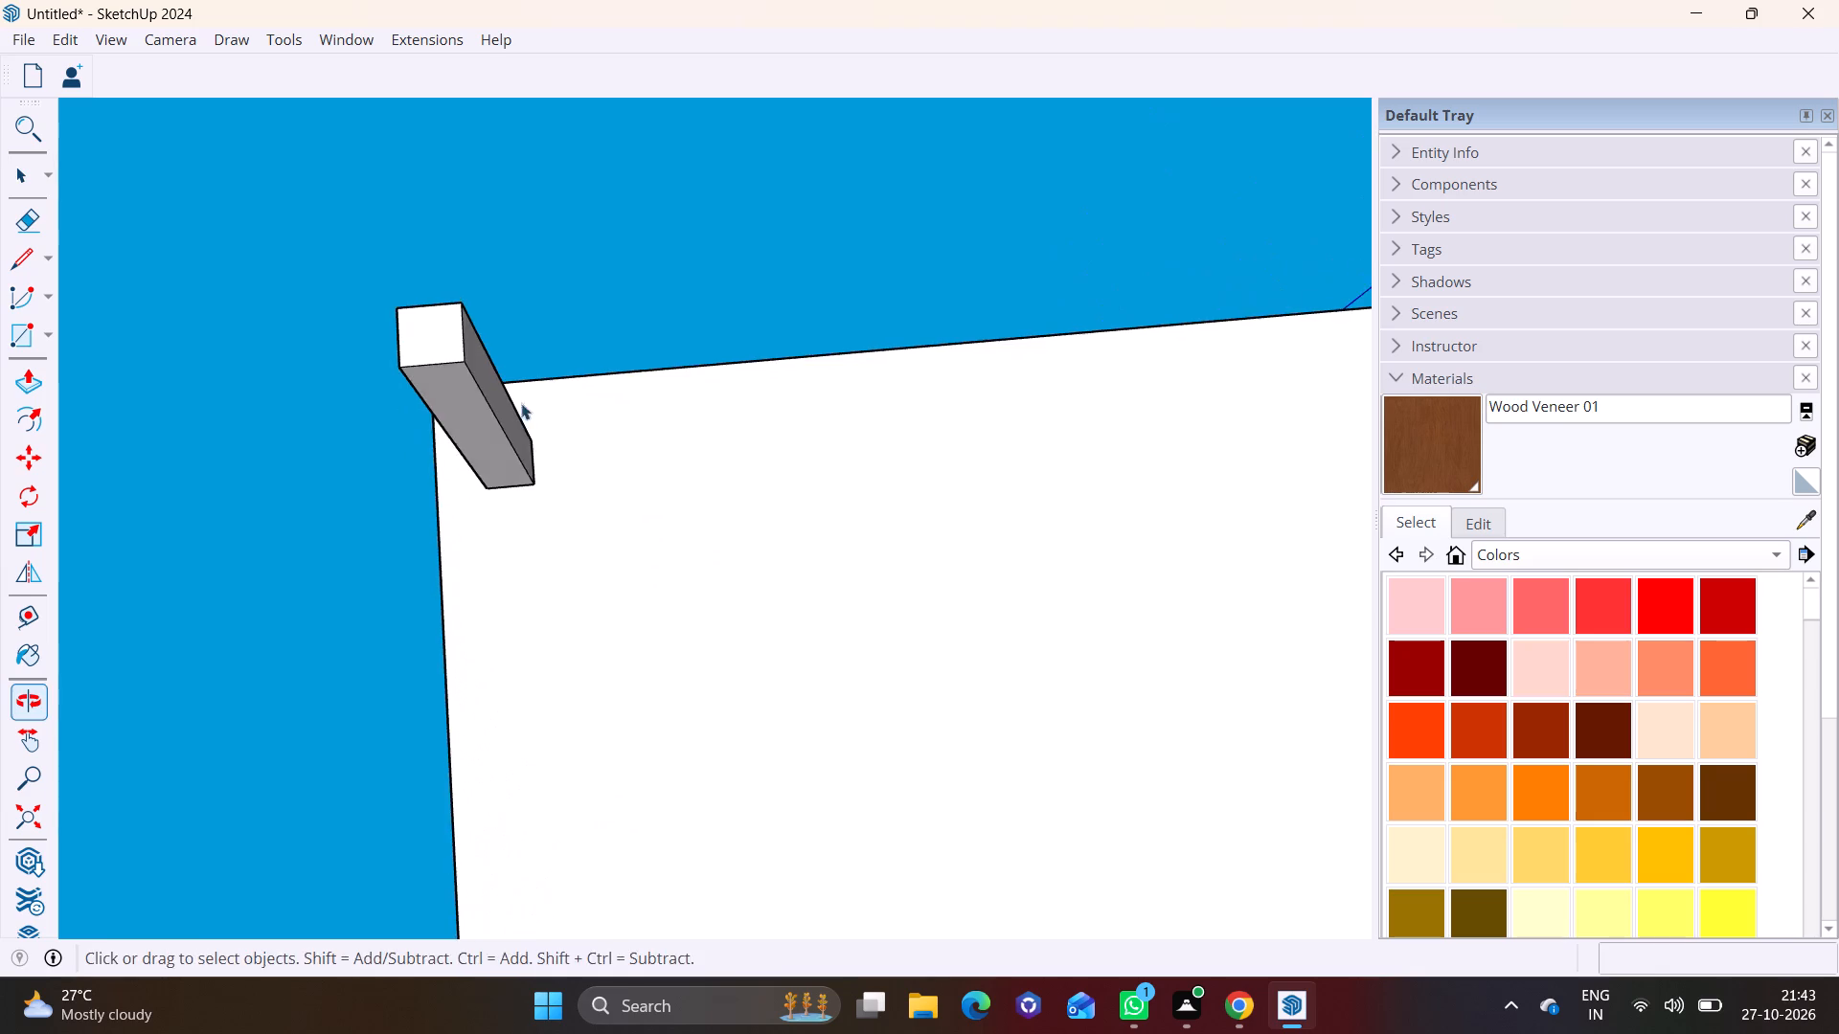
pyautogui.moveTo(529, 387); pyautogui.dragTo(711, 445, button='middle')
pyautogui.scroll(10, 526, 587)
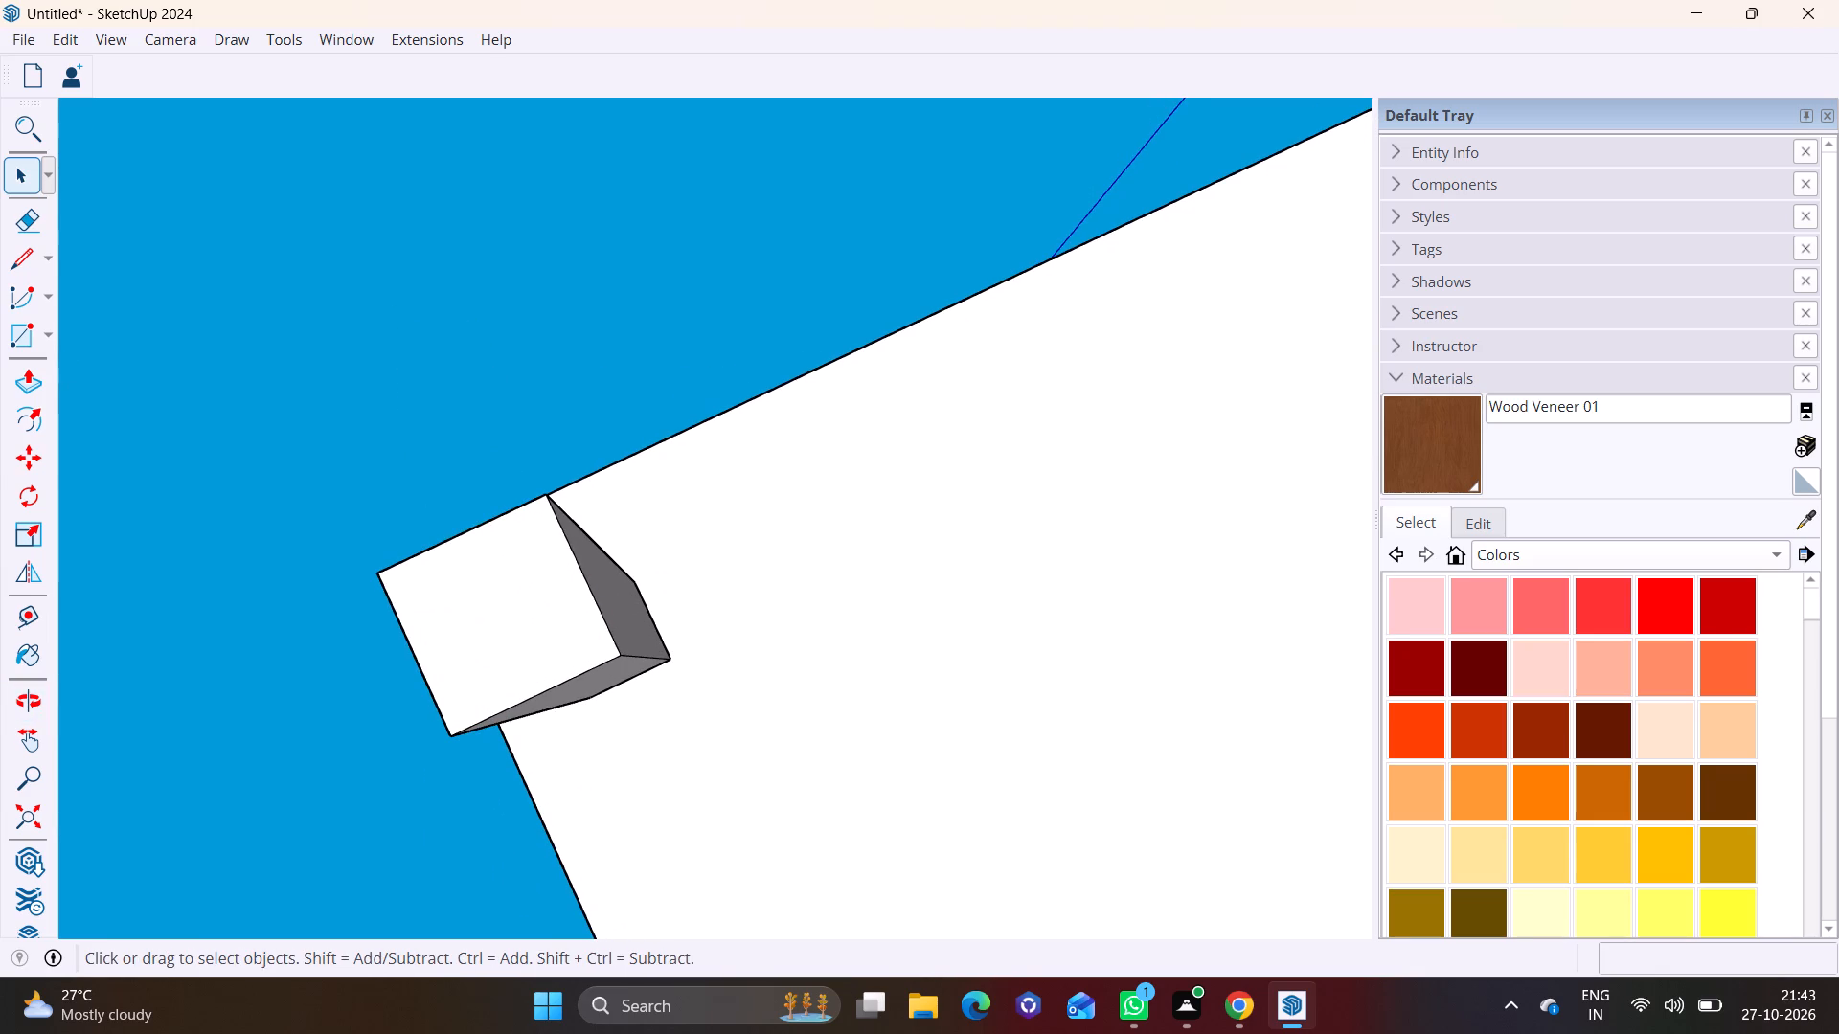
pyautogui.click(51, 328)
pyautogui.click(77, 361)
pyautogui.click(423, 577)
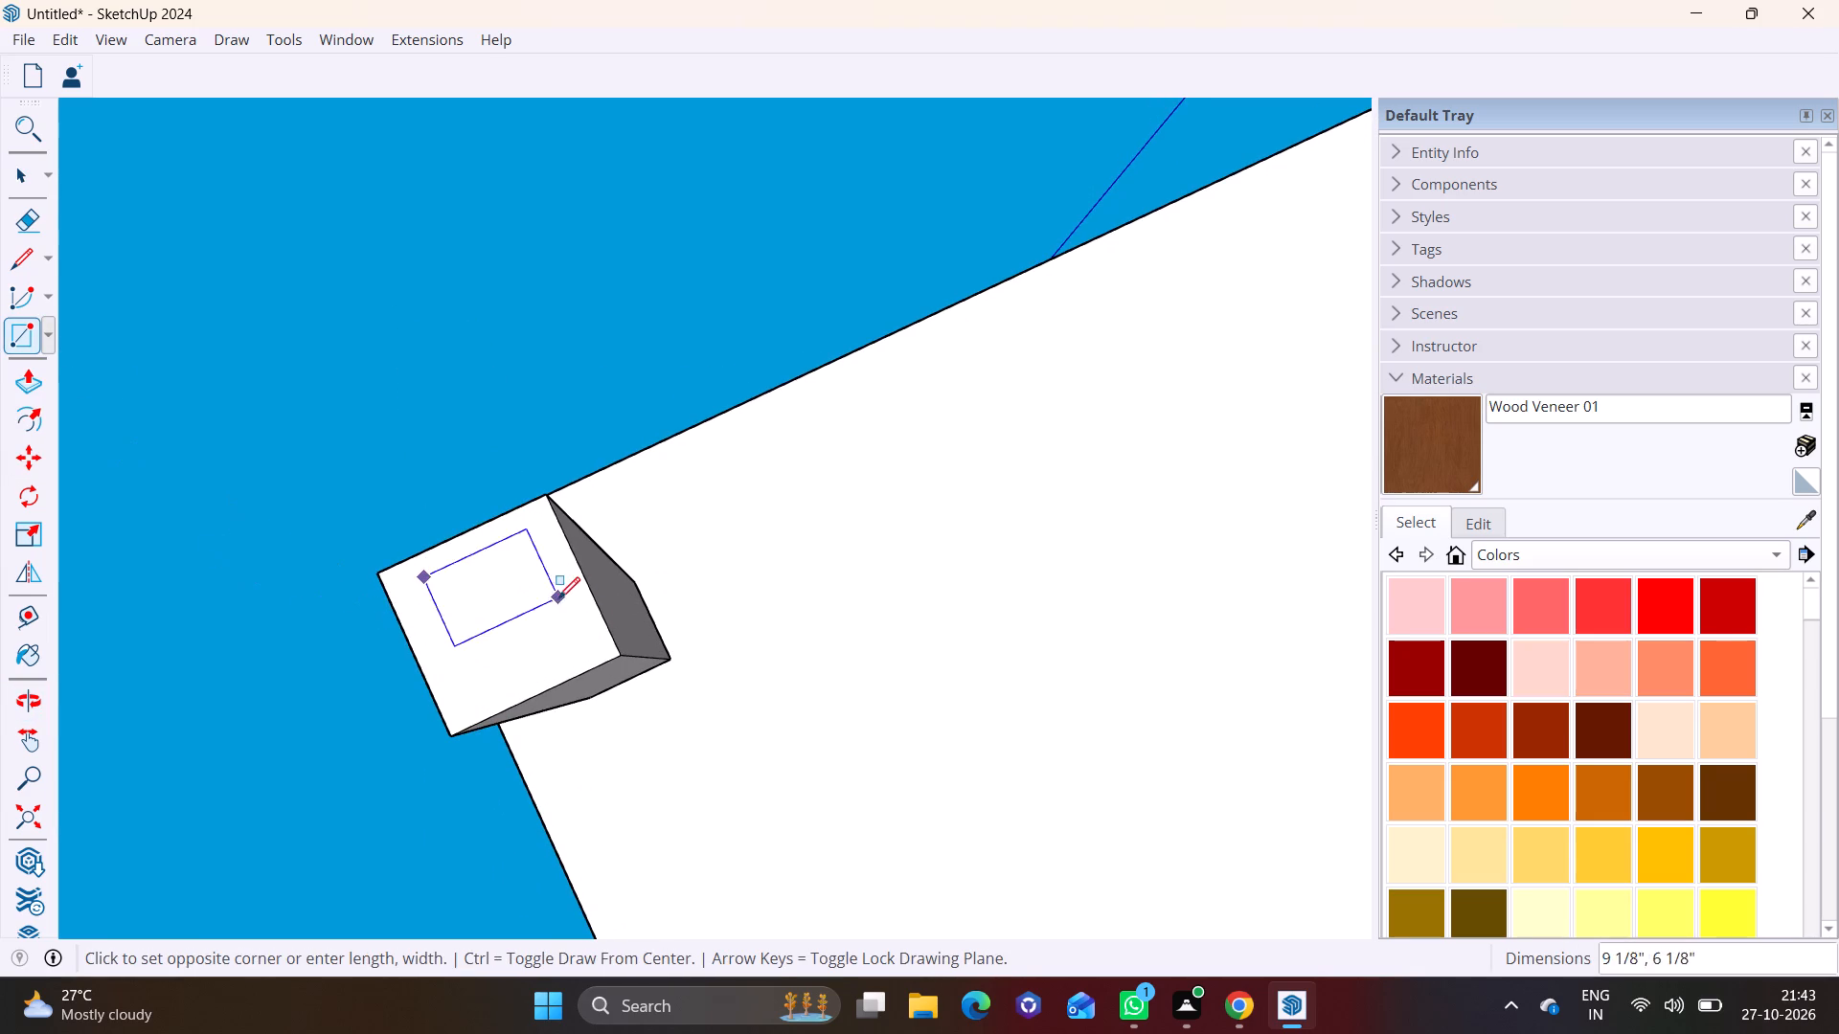
pyautogui.click(562, 638)
# Extrude the small rectangle 1' downward from the column's bottom into a block.
pyautogui.press('space')
pyautogui.click(509, 601)
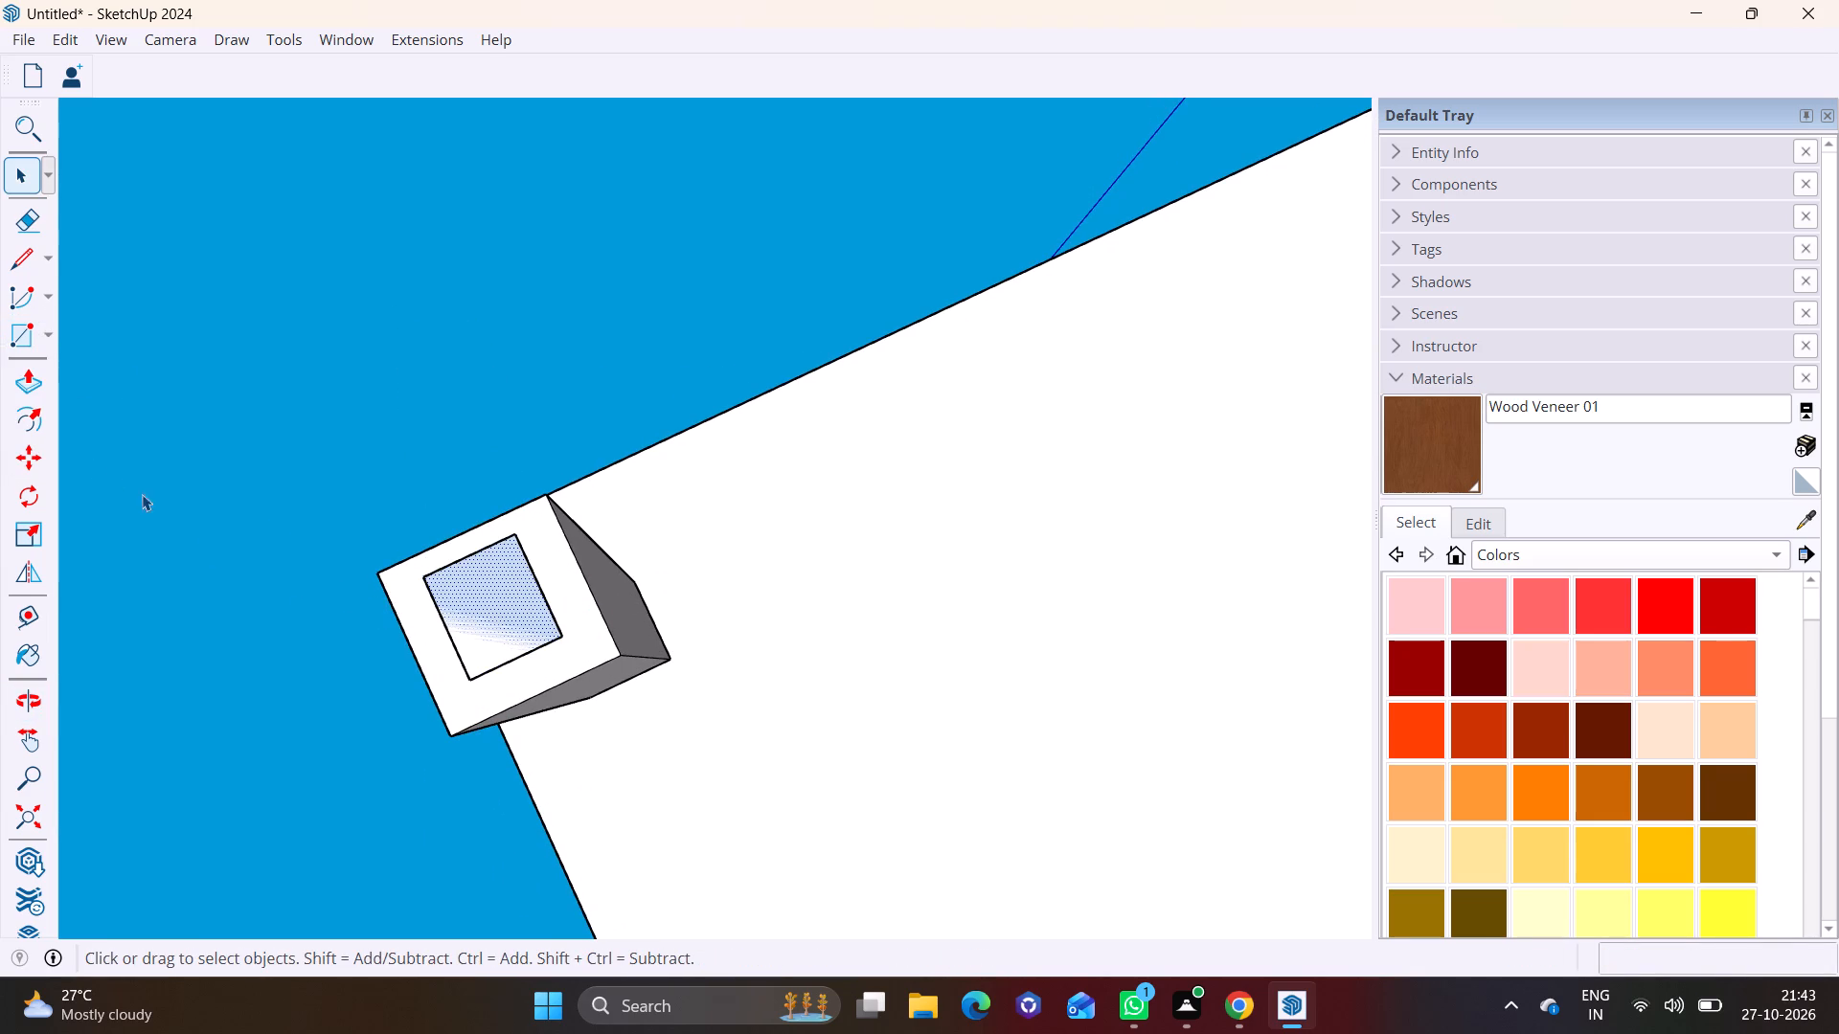
pyautogui.click(17, 372)
pyautogui.click(464, 586)
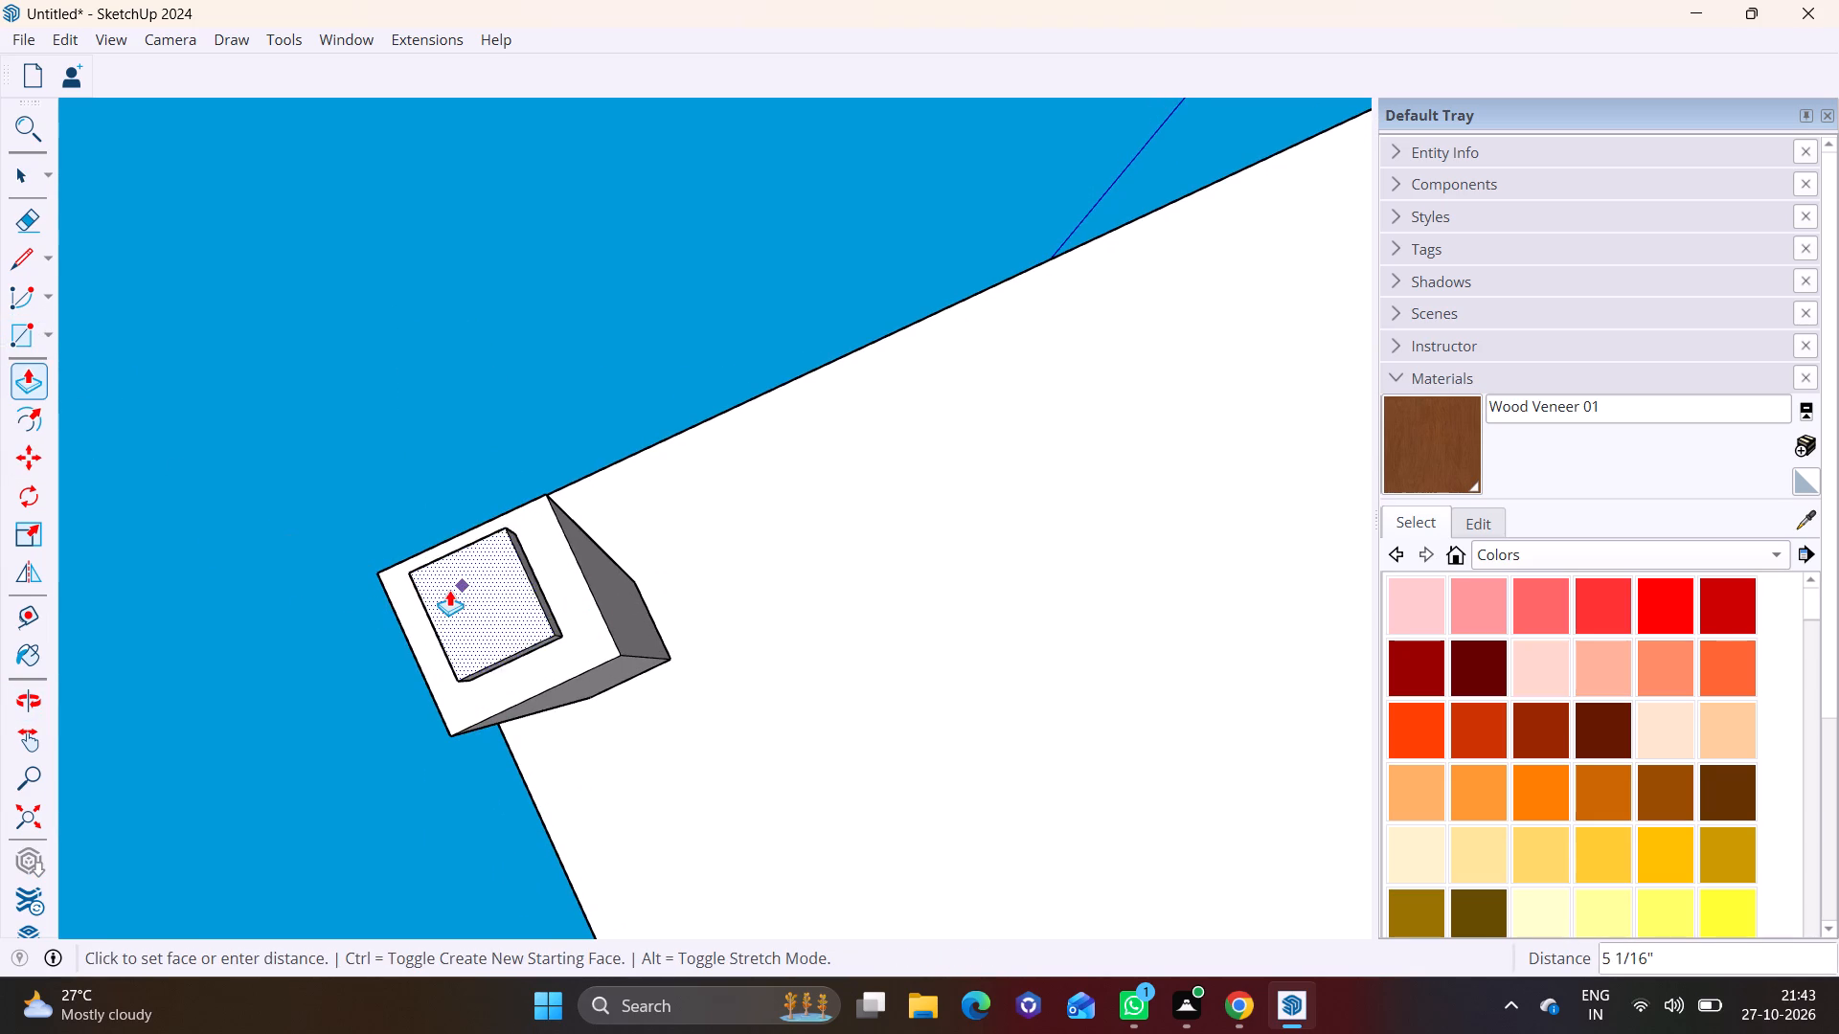
pyautogui.write("1'")
pyautogui.press('Return')
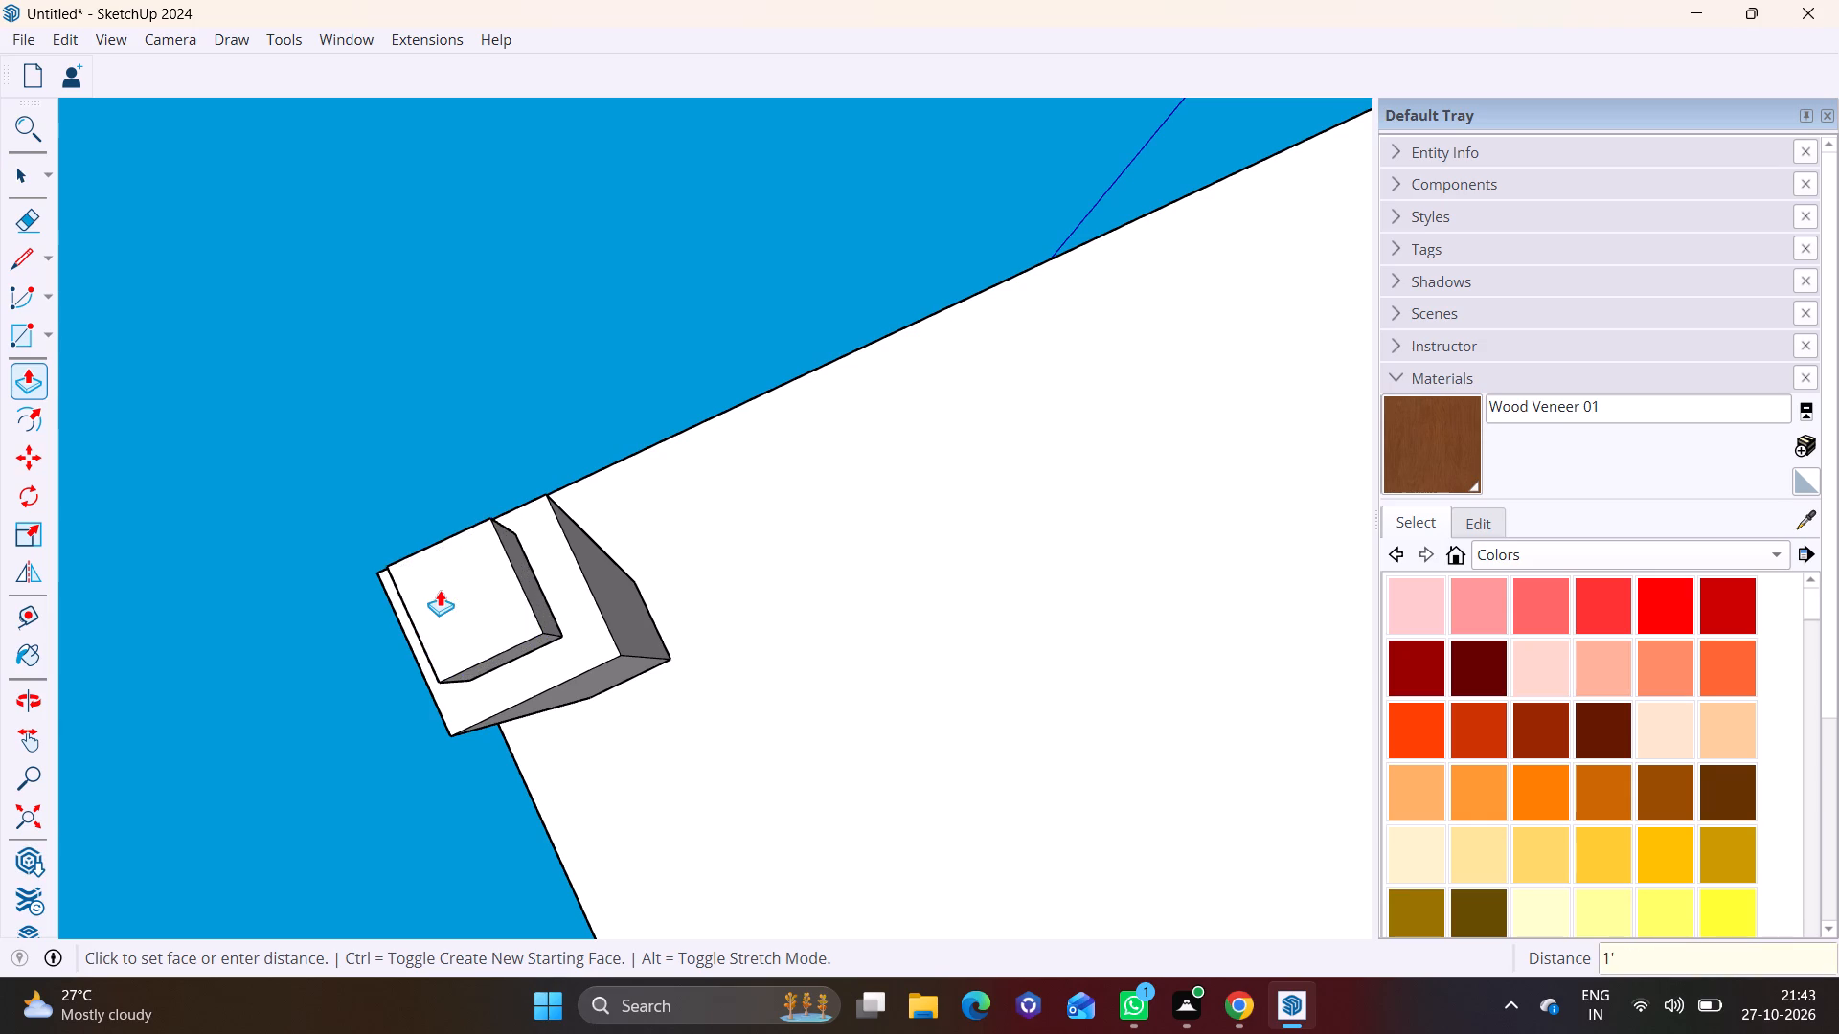
# Pull one side face of the block 4' 9" outward beneath the slab.
pyautogui.moveTo(438, 590); pyautogui.dragTo(470, 778, button='middle')
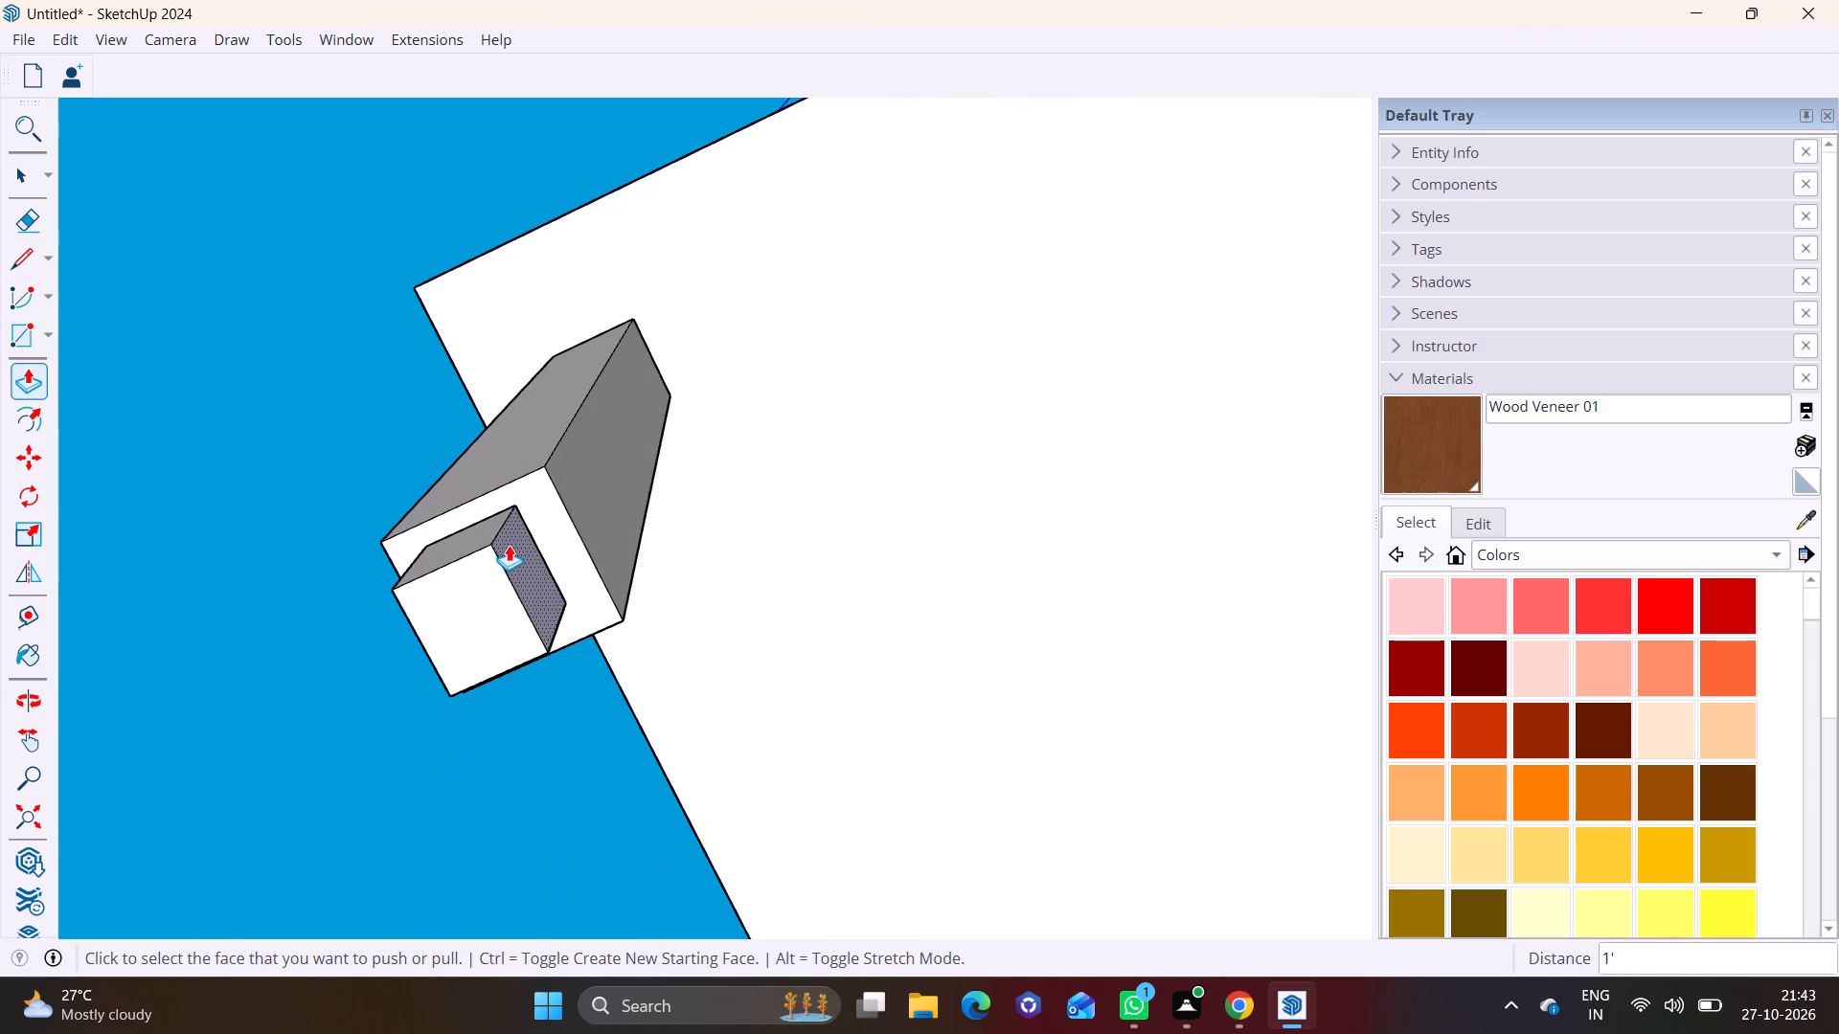
pyautogui.click(509, 547)
pyautogui.click(1305, 386)
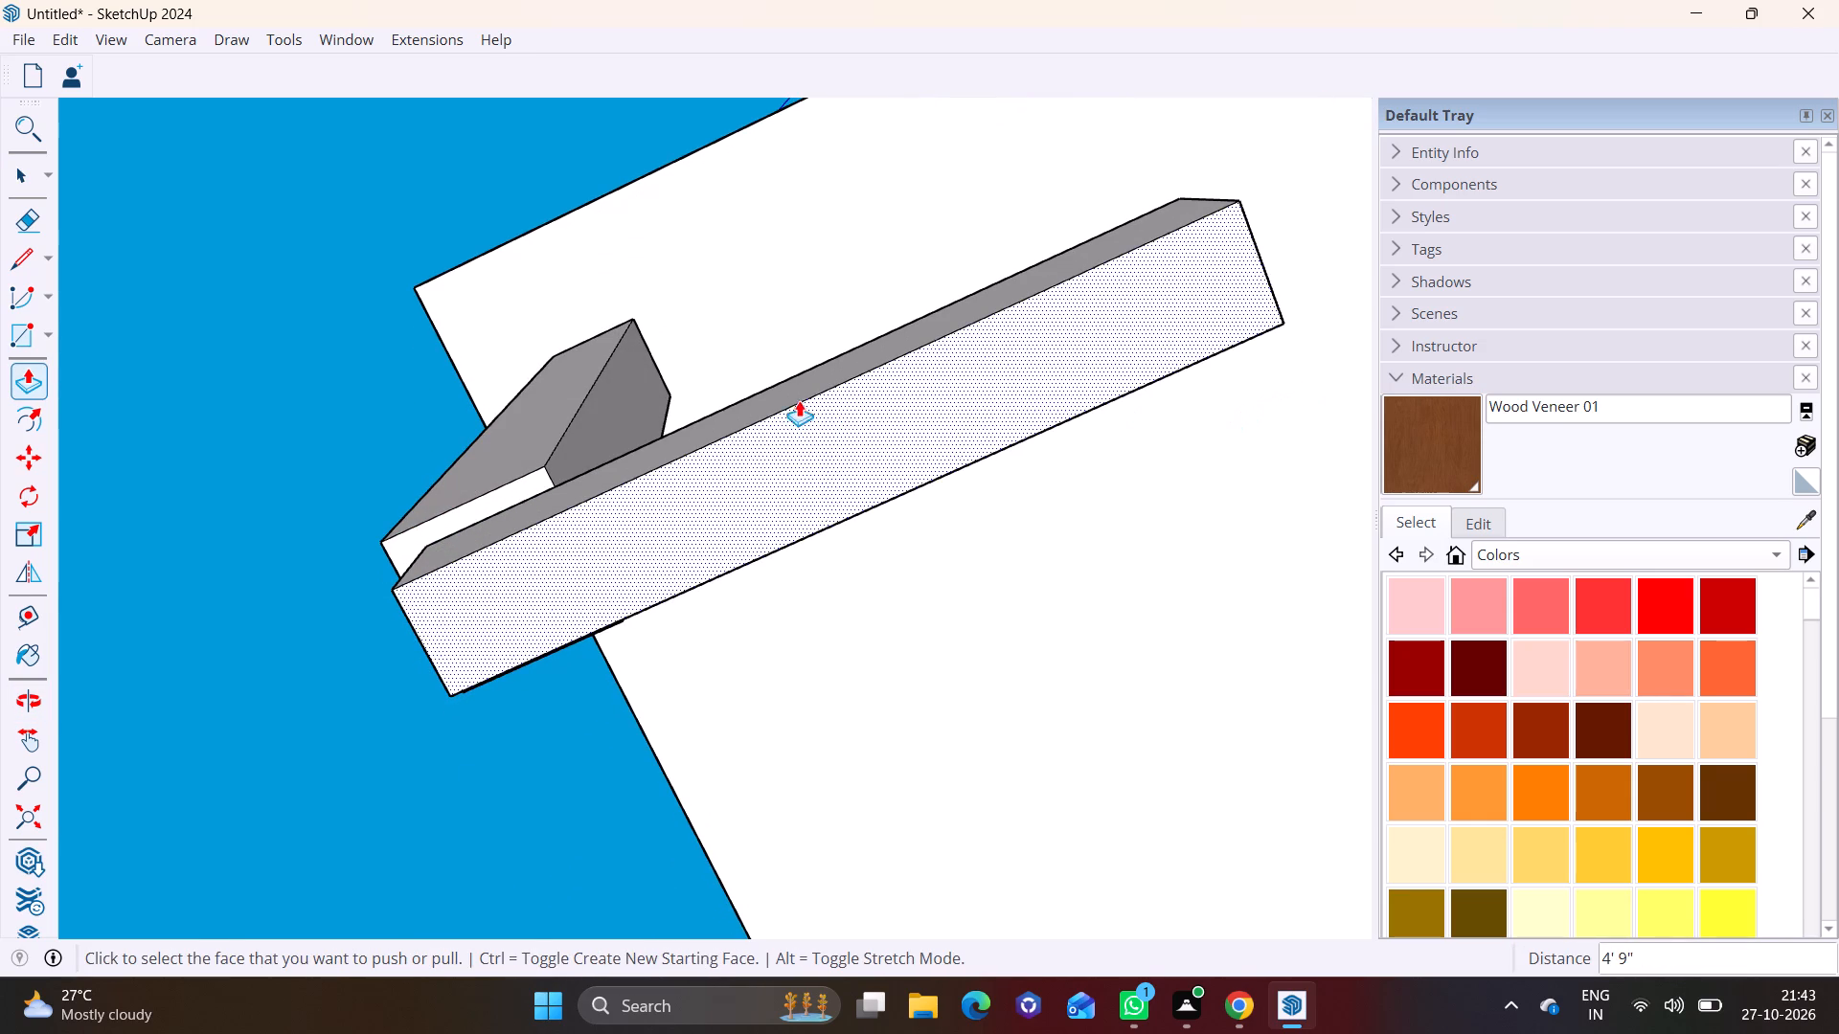
# Pull the block's long side face out 1' 4 9/16" and its short end beside the column out 1' 4 11/16".
pyautogui.click(783, 388)
pyautogui.click(603, 231)
pyautogui.moveTo(433, 412); pyautogui.dragTo(603, 337, button='middle')
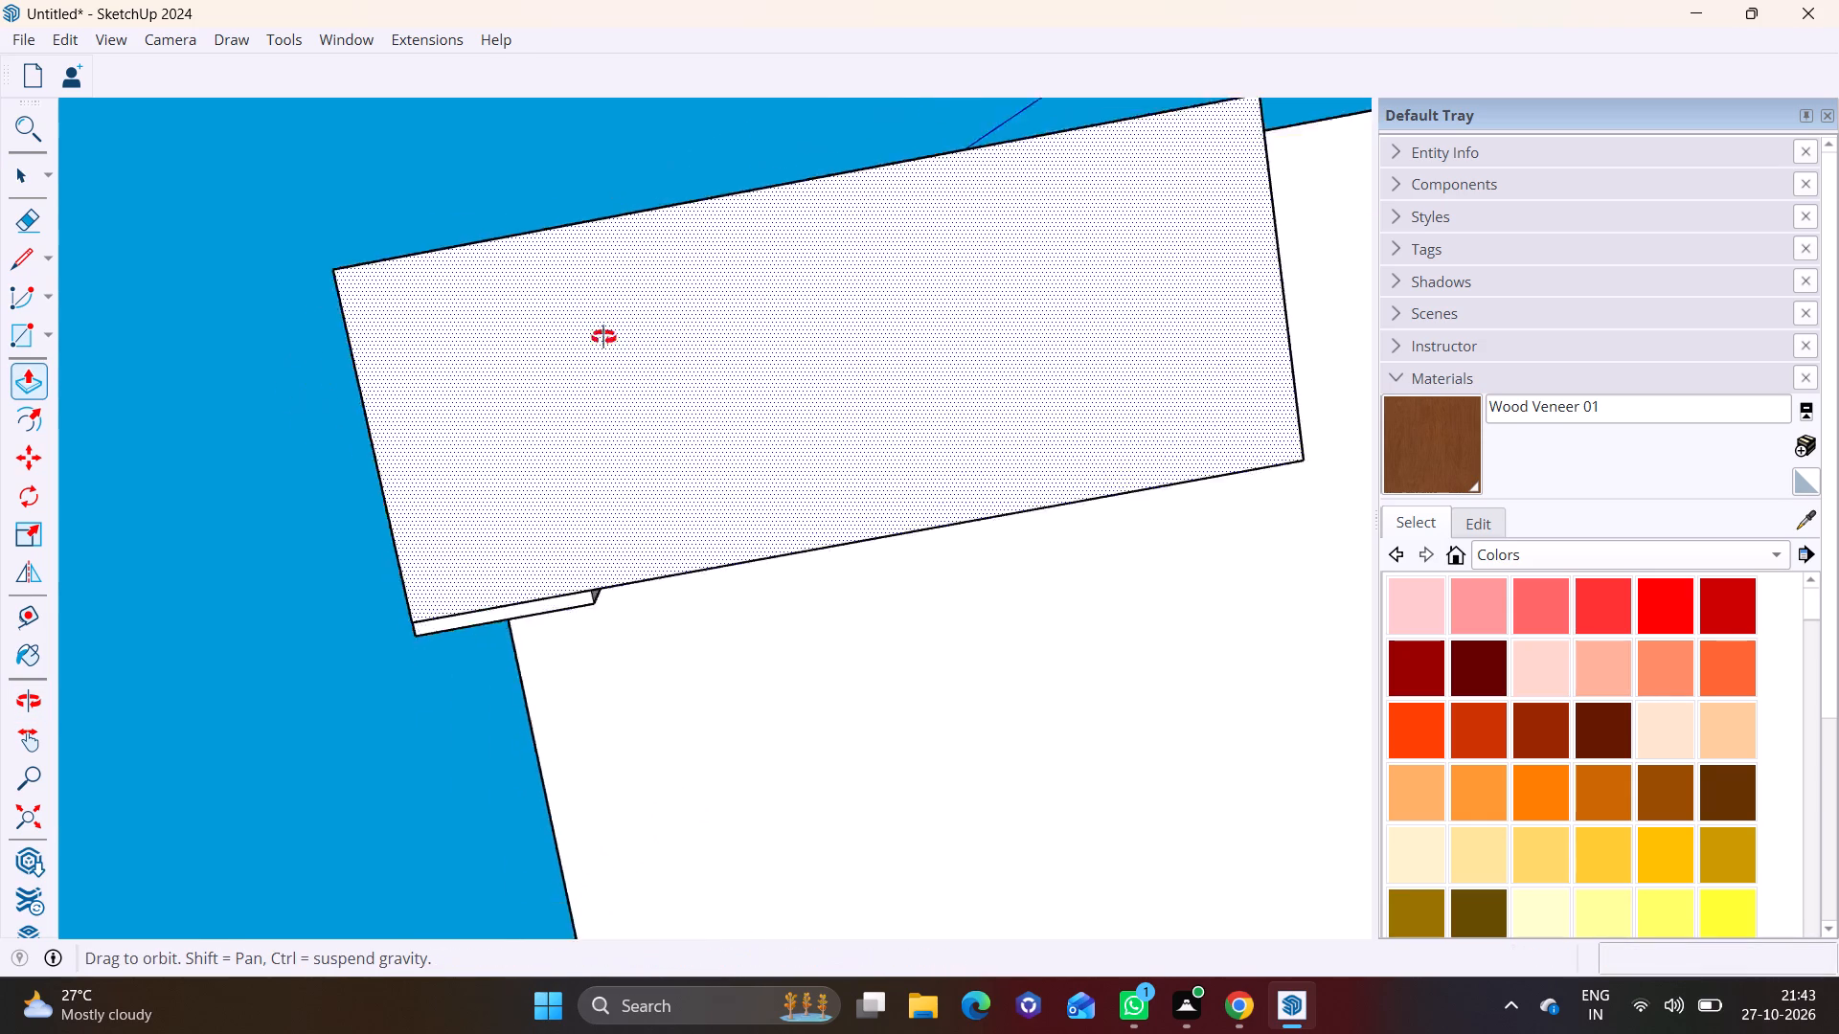
pyautogui.moveTo(603, 337); pyautogui.dragTo(862, 396, button='middle')
pyautogui.moveTo(491, 474); pyautogui.dragTo(869, 807, button='middle')
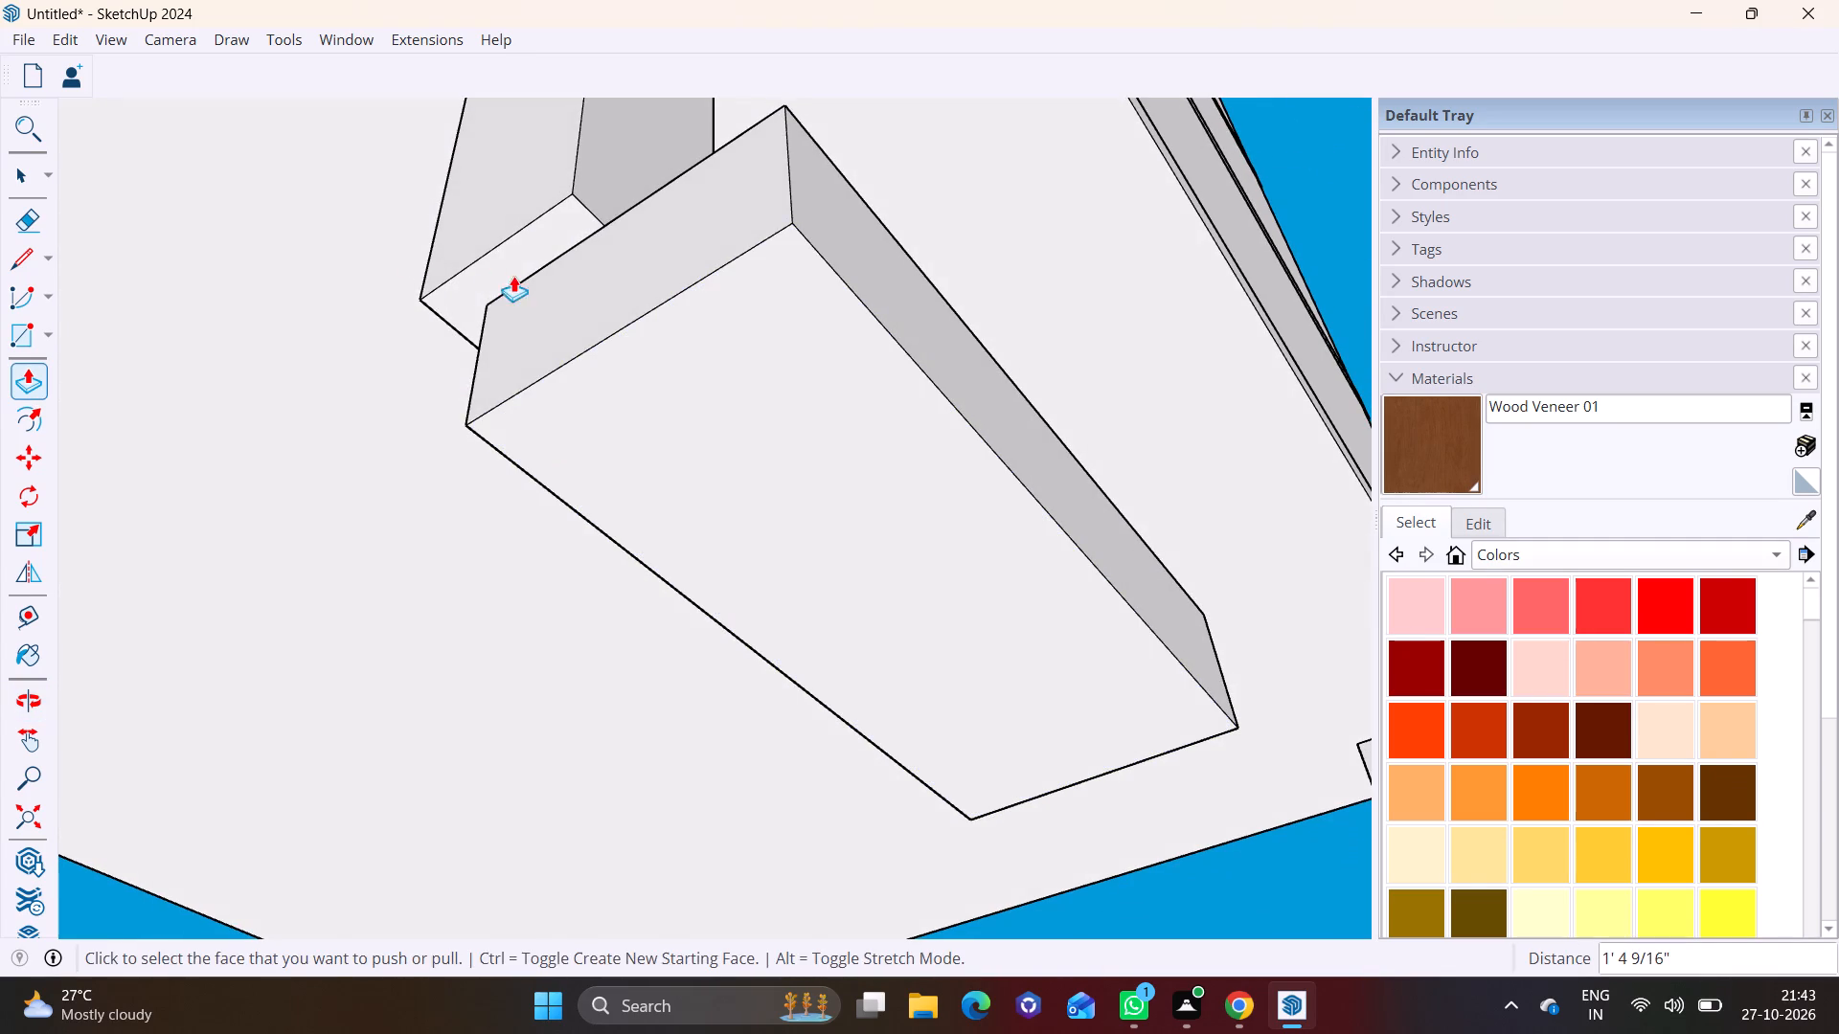
pyautogui.click(559, 284)
pyautogui.click(307, 174)
pyautogui.moveTo(467, 226); pyautogui.dragTo(455, 535, button='middle')
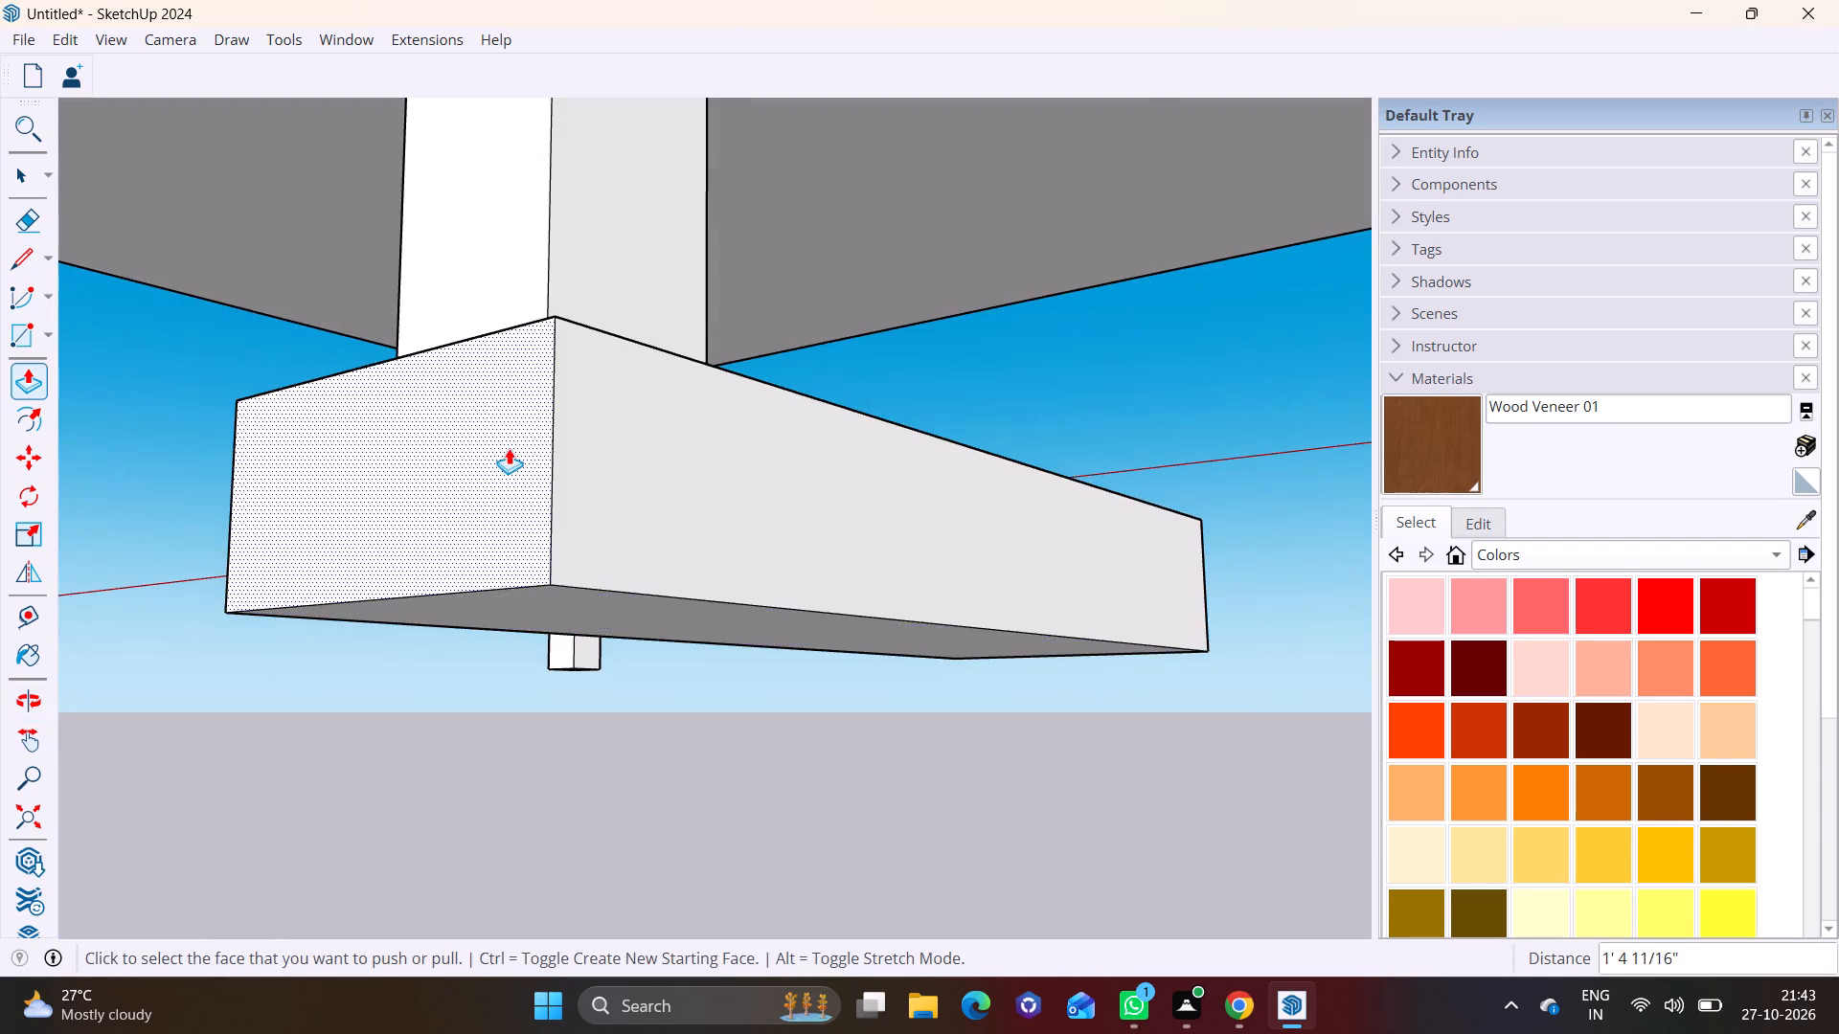
# Lengthen the block at its far end by 1 1/4" and by a further 4' 3".
pyautogui.moveTo(479, 392); pyautogui.dragTo(314, 625, button='middle')
pyautogui.scroll(-7, 624, 468)
pyautogui.moveTo(822, 462); pyautogui.dragTo(65, 651, button='middle')
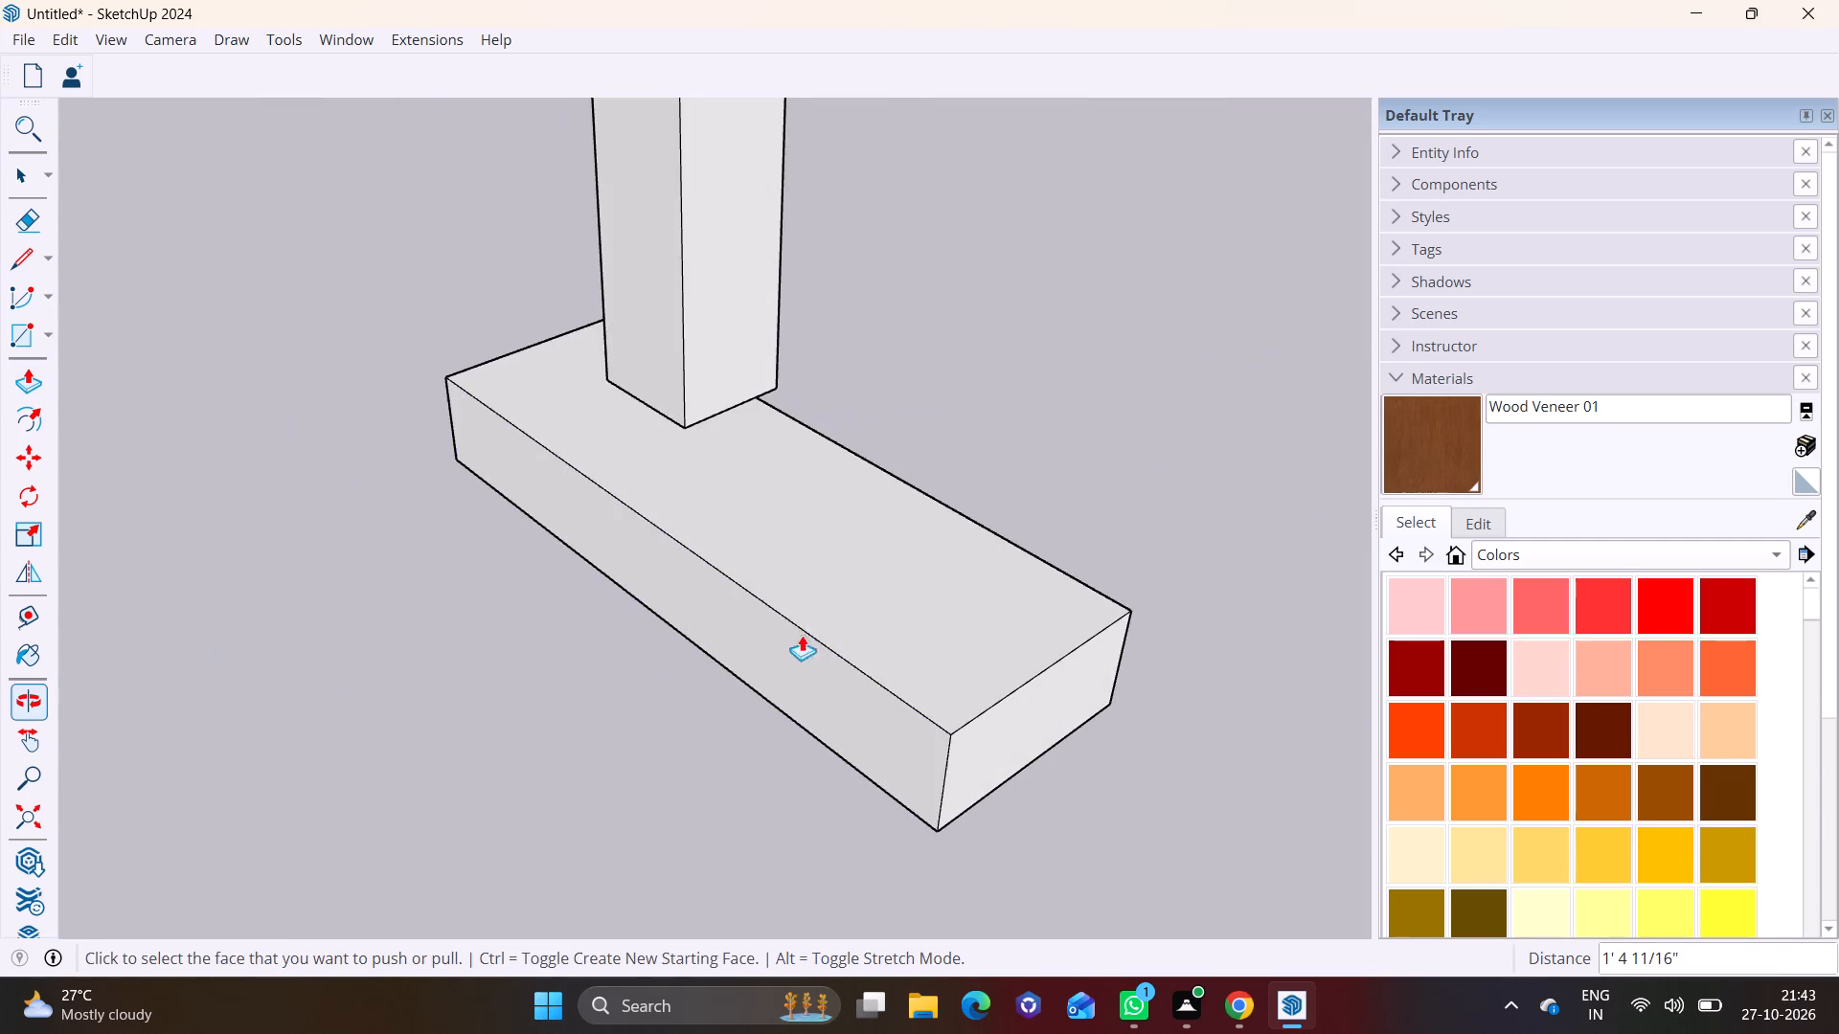
pyautogui.moveTo(871, 605); pyautogui.dragTo(437, 188, button='middle')
pyautogui.moveTo(572, 303); pyautogui.dragTo(594, 306)
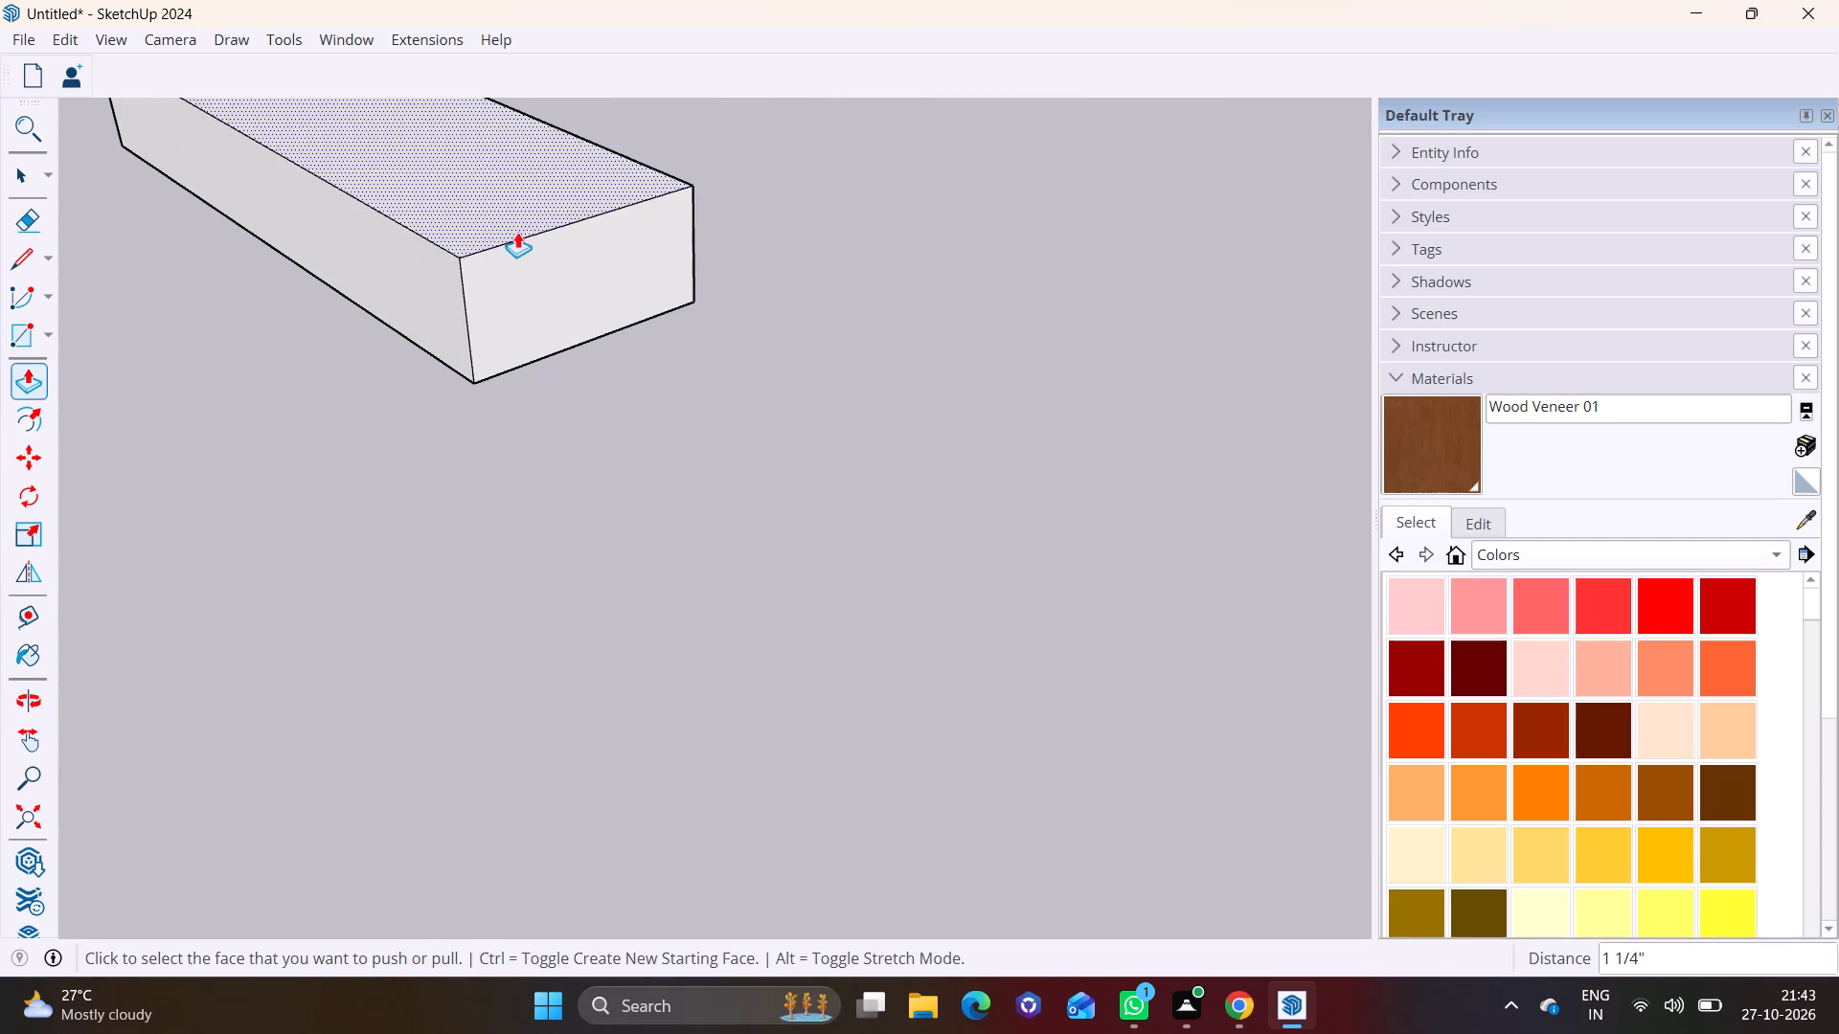
pyautogui.click(545, 259)
pyautogui.moveTo(599, 270); pyautogui.dragTo(1023, 553)
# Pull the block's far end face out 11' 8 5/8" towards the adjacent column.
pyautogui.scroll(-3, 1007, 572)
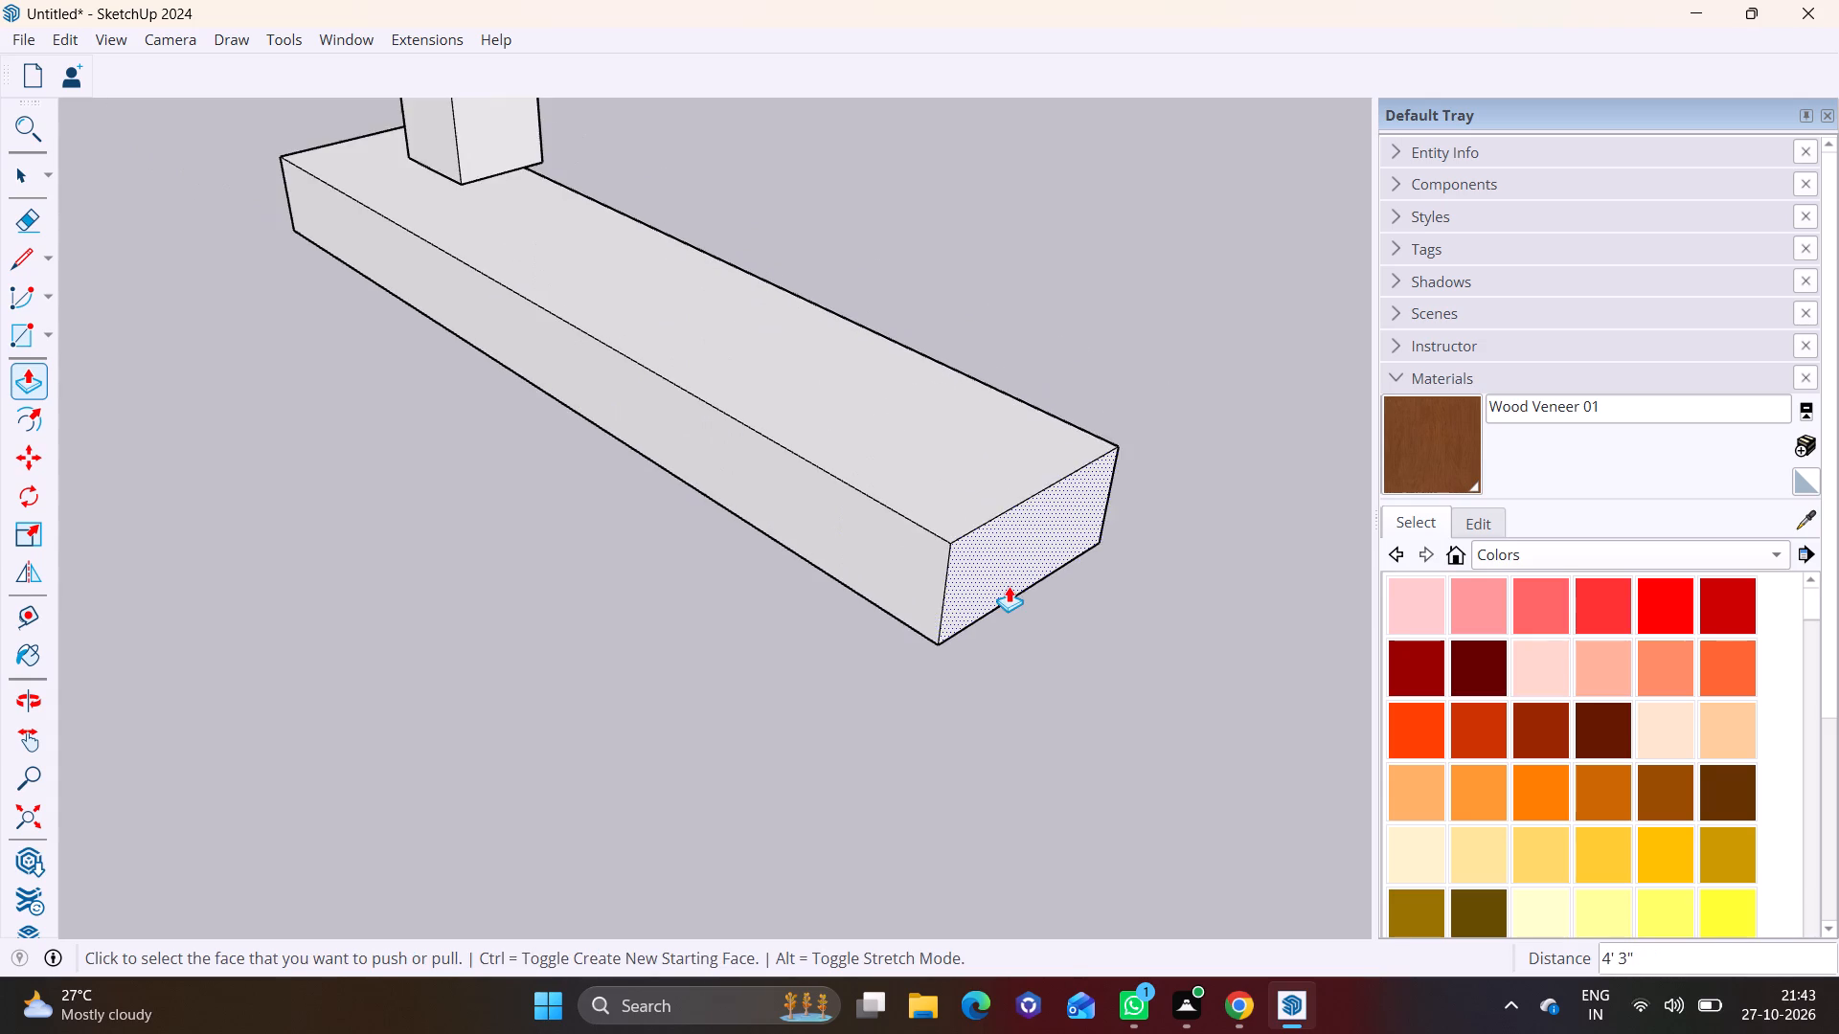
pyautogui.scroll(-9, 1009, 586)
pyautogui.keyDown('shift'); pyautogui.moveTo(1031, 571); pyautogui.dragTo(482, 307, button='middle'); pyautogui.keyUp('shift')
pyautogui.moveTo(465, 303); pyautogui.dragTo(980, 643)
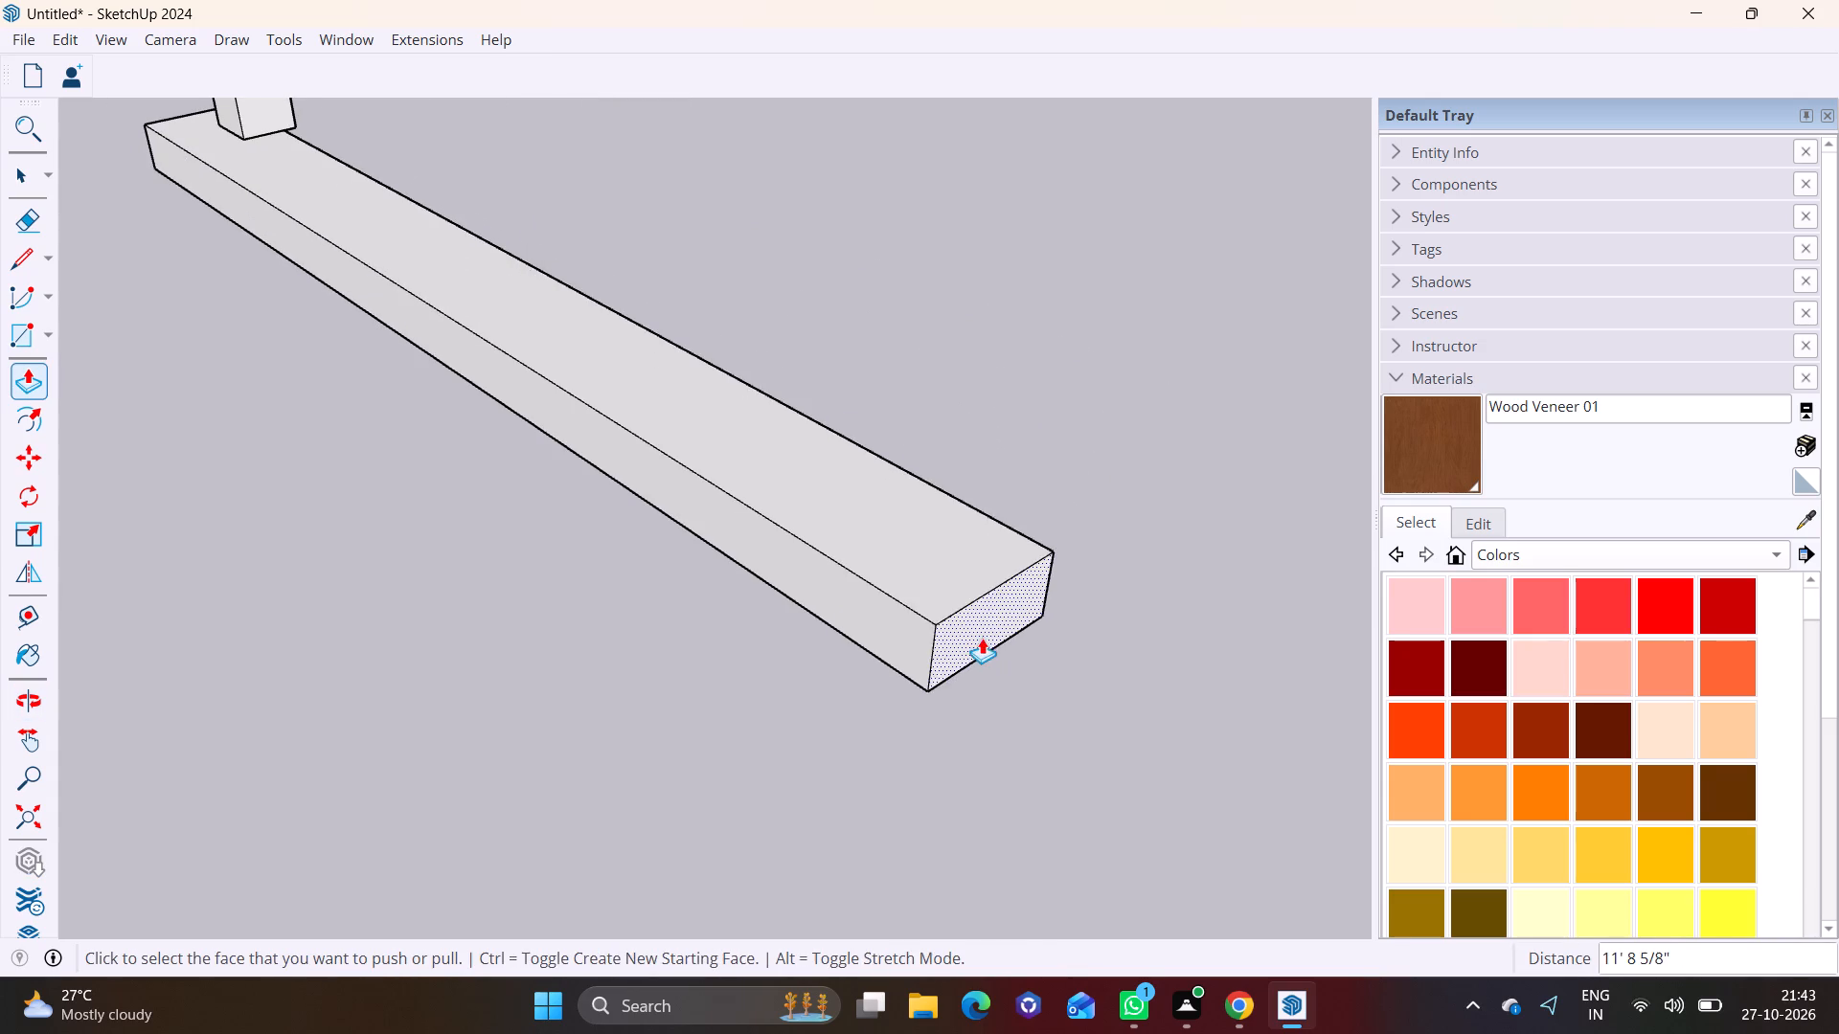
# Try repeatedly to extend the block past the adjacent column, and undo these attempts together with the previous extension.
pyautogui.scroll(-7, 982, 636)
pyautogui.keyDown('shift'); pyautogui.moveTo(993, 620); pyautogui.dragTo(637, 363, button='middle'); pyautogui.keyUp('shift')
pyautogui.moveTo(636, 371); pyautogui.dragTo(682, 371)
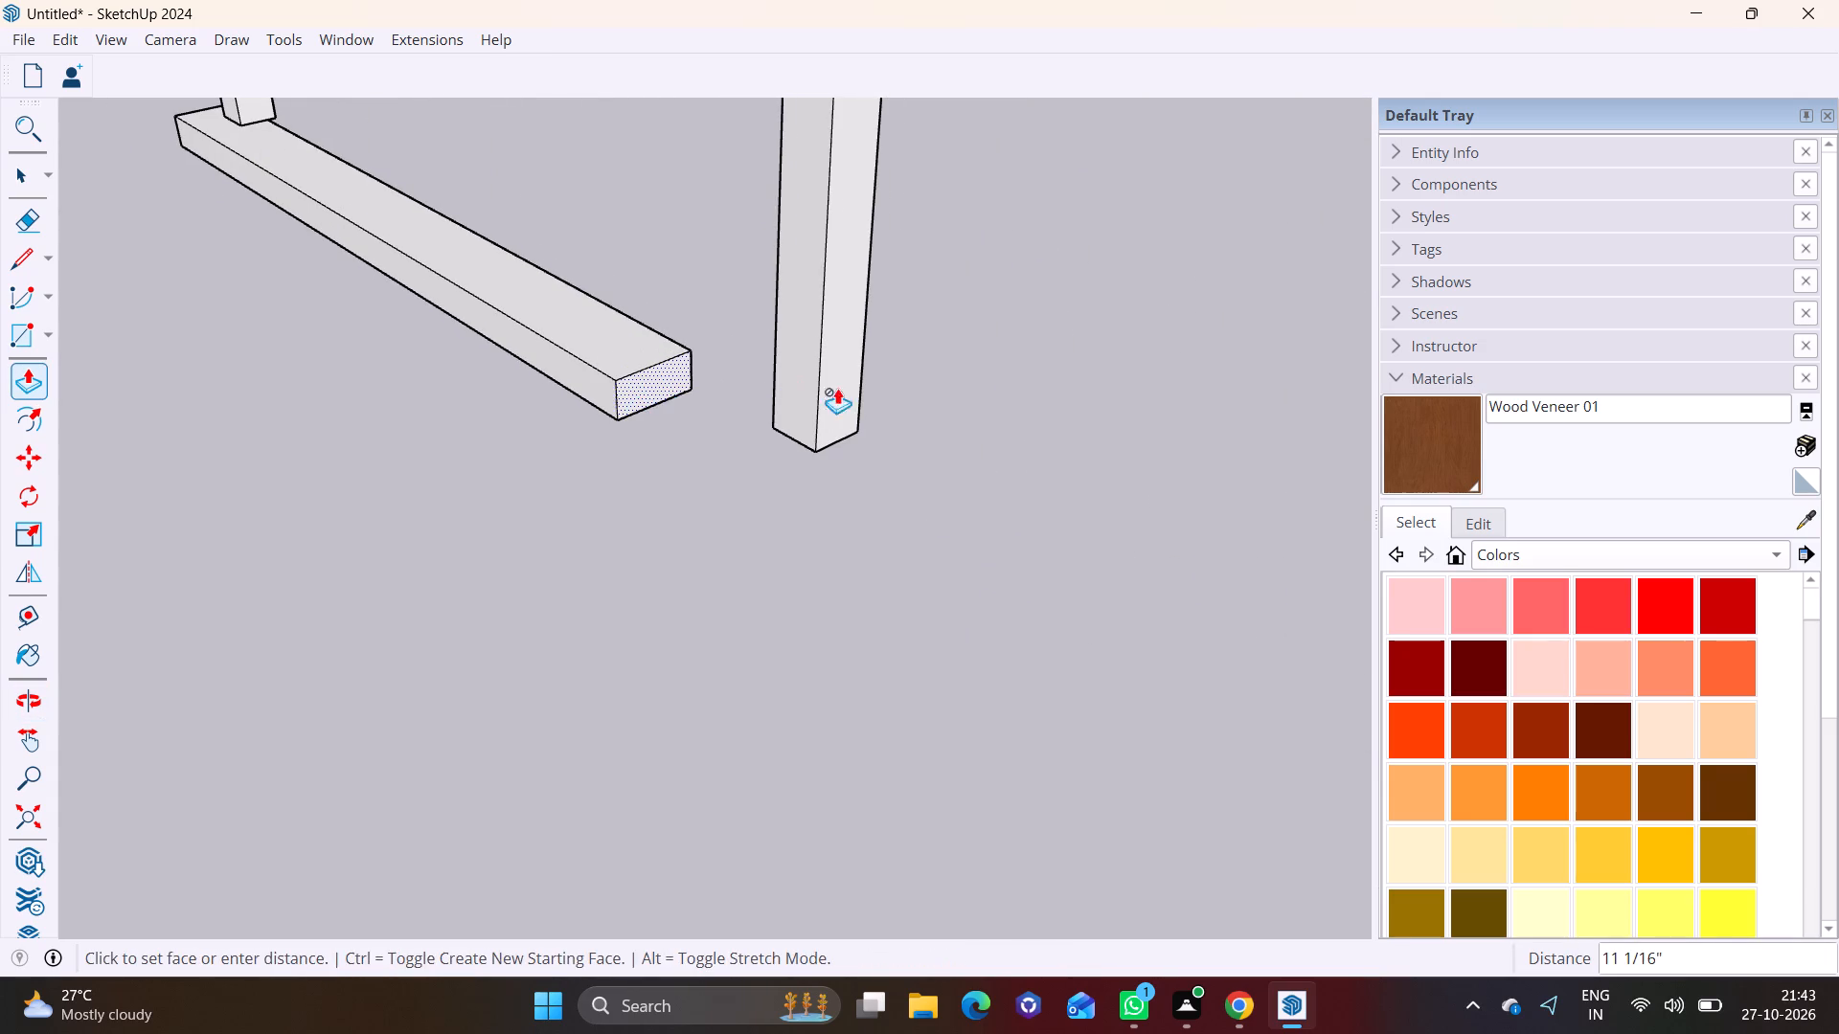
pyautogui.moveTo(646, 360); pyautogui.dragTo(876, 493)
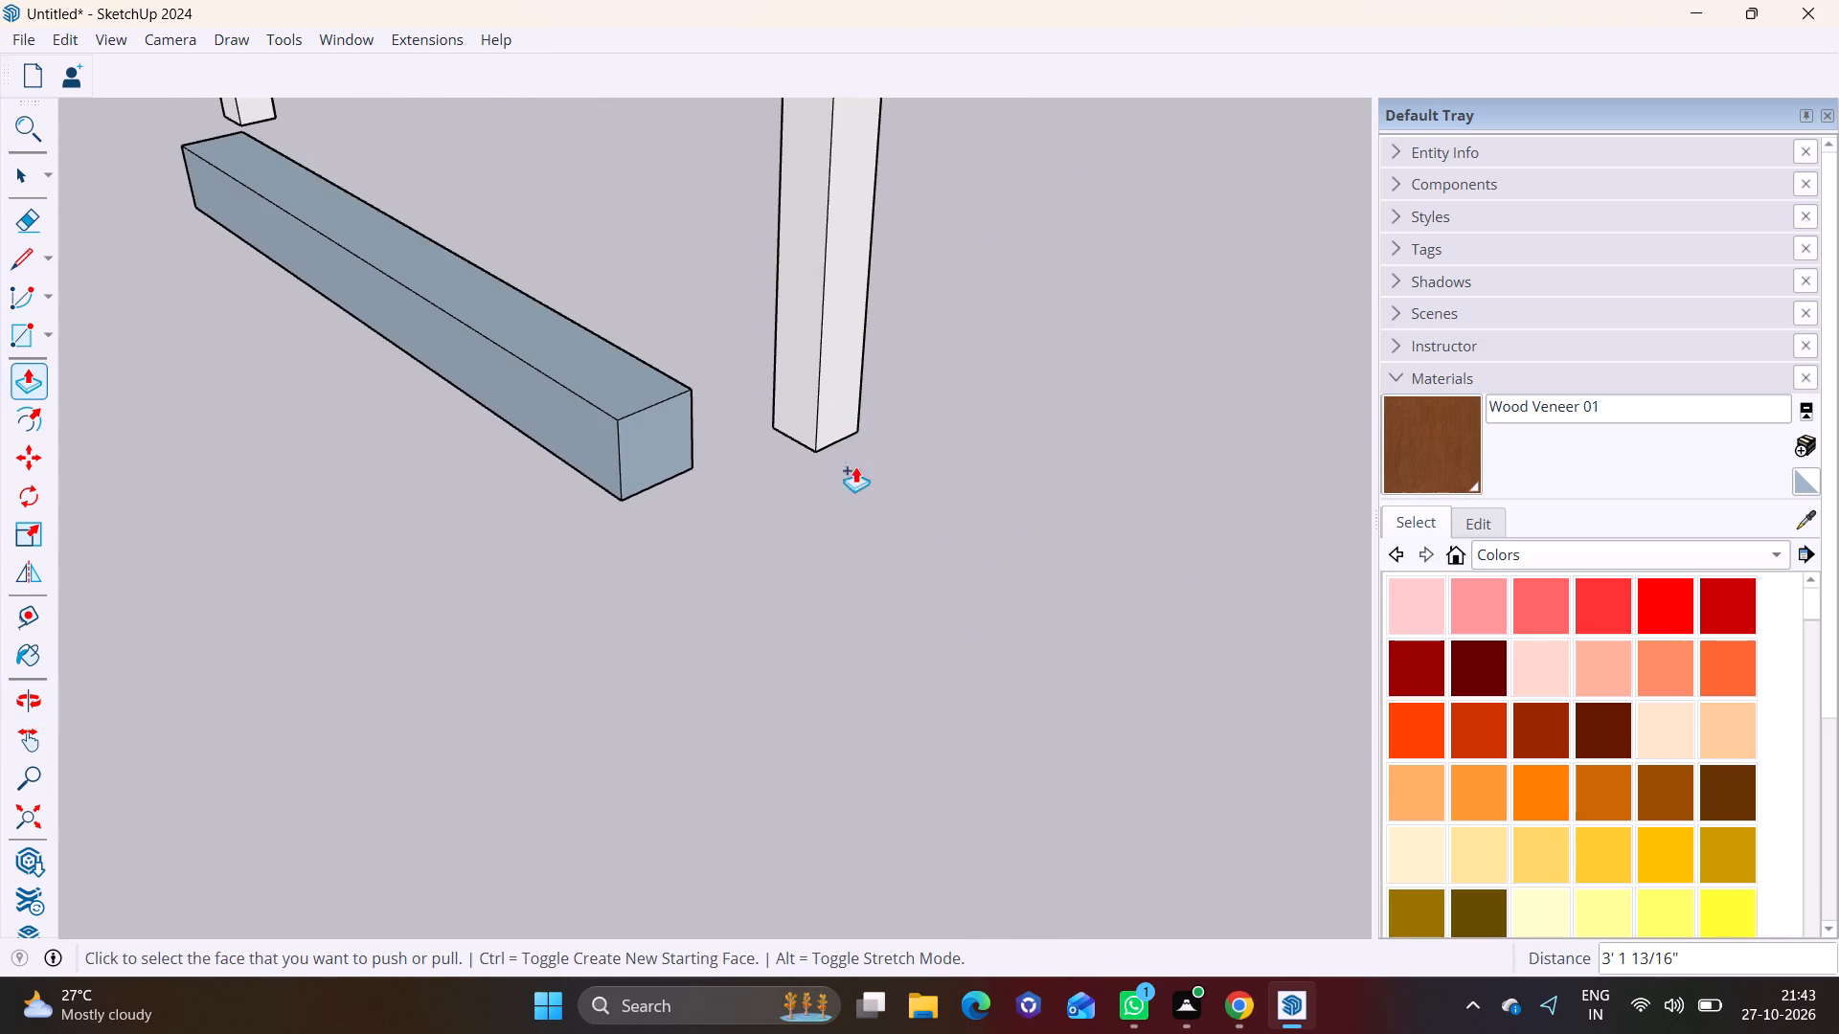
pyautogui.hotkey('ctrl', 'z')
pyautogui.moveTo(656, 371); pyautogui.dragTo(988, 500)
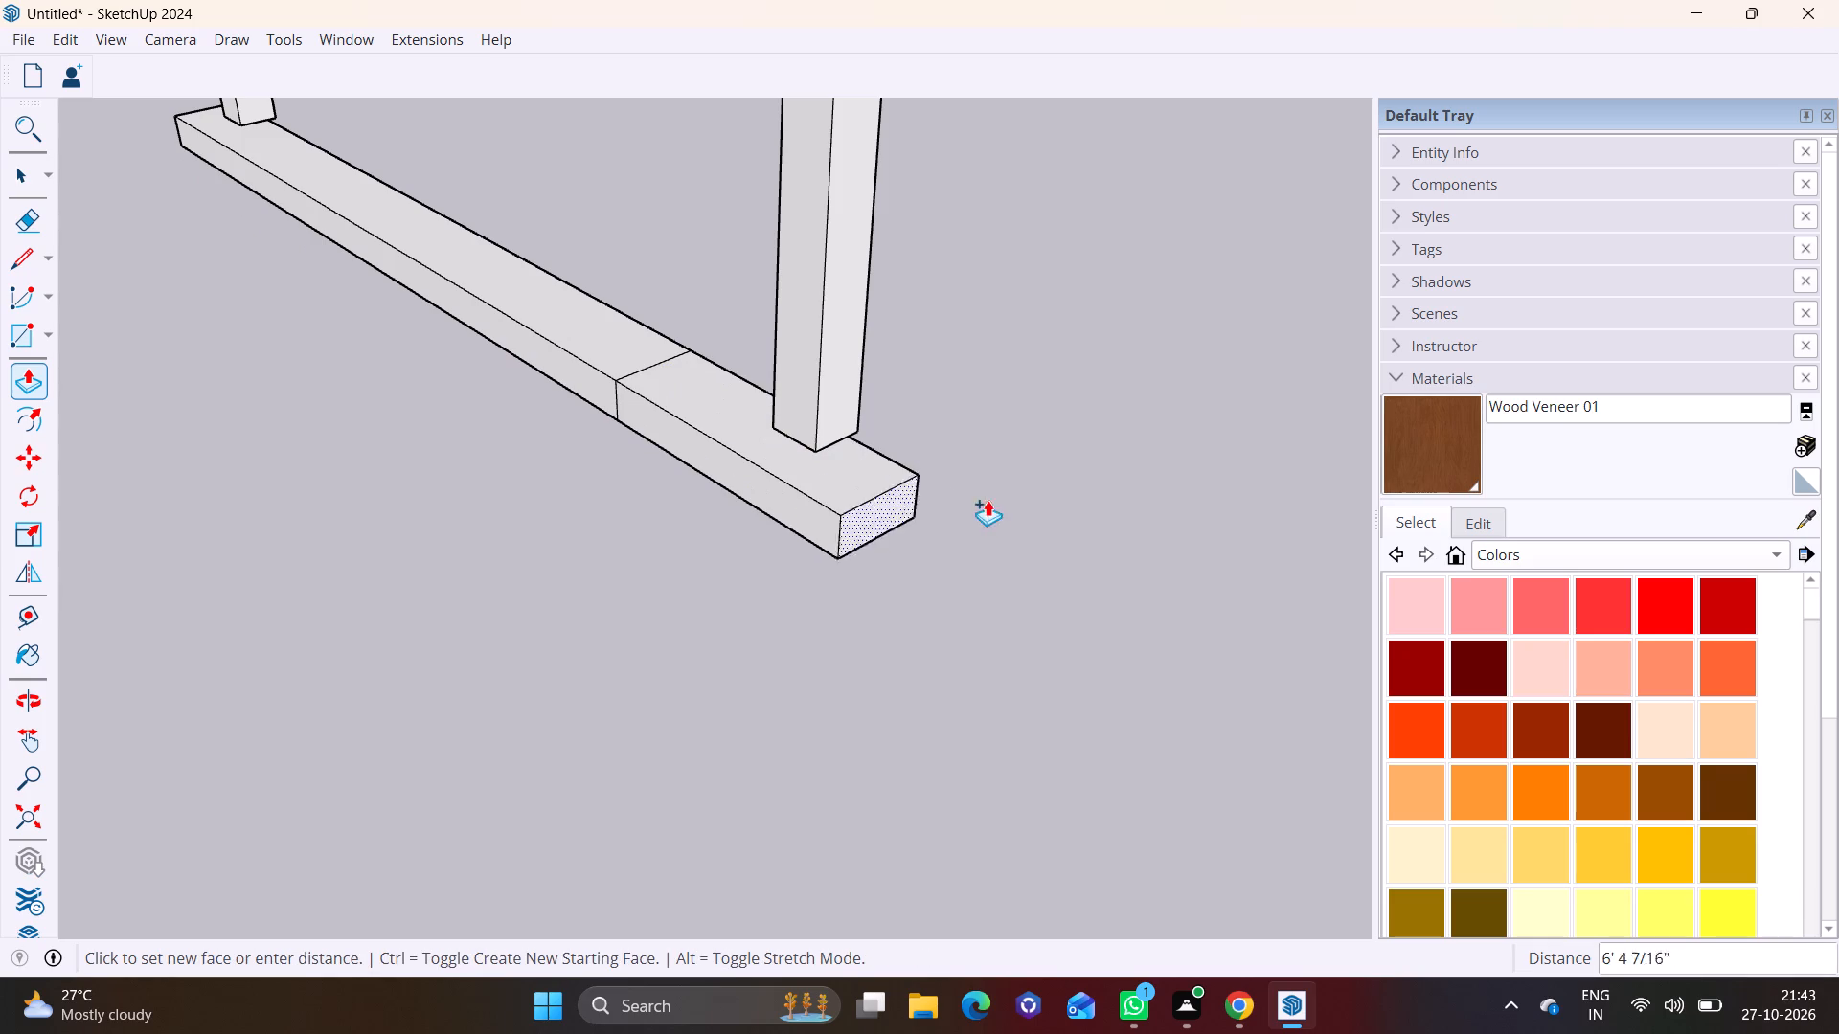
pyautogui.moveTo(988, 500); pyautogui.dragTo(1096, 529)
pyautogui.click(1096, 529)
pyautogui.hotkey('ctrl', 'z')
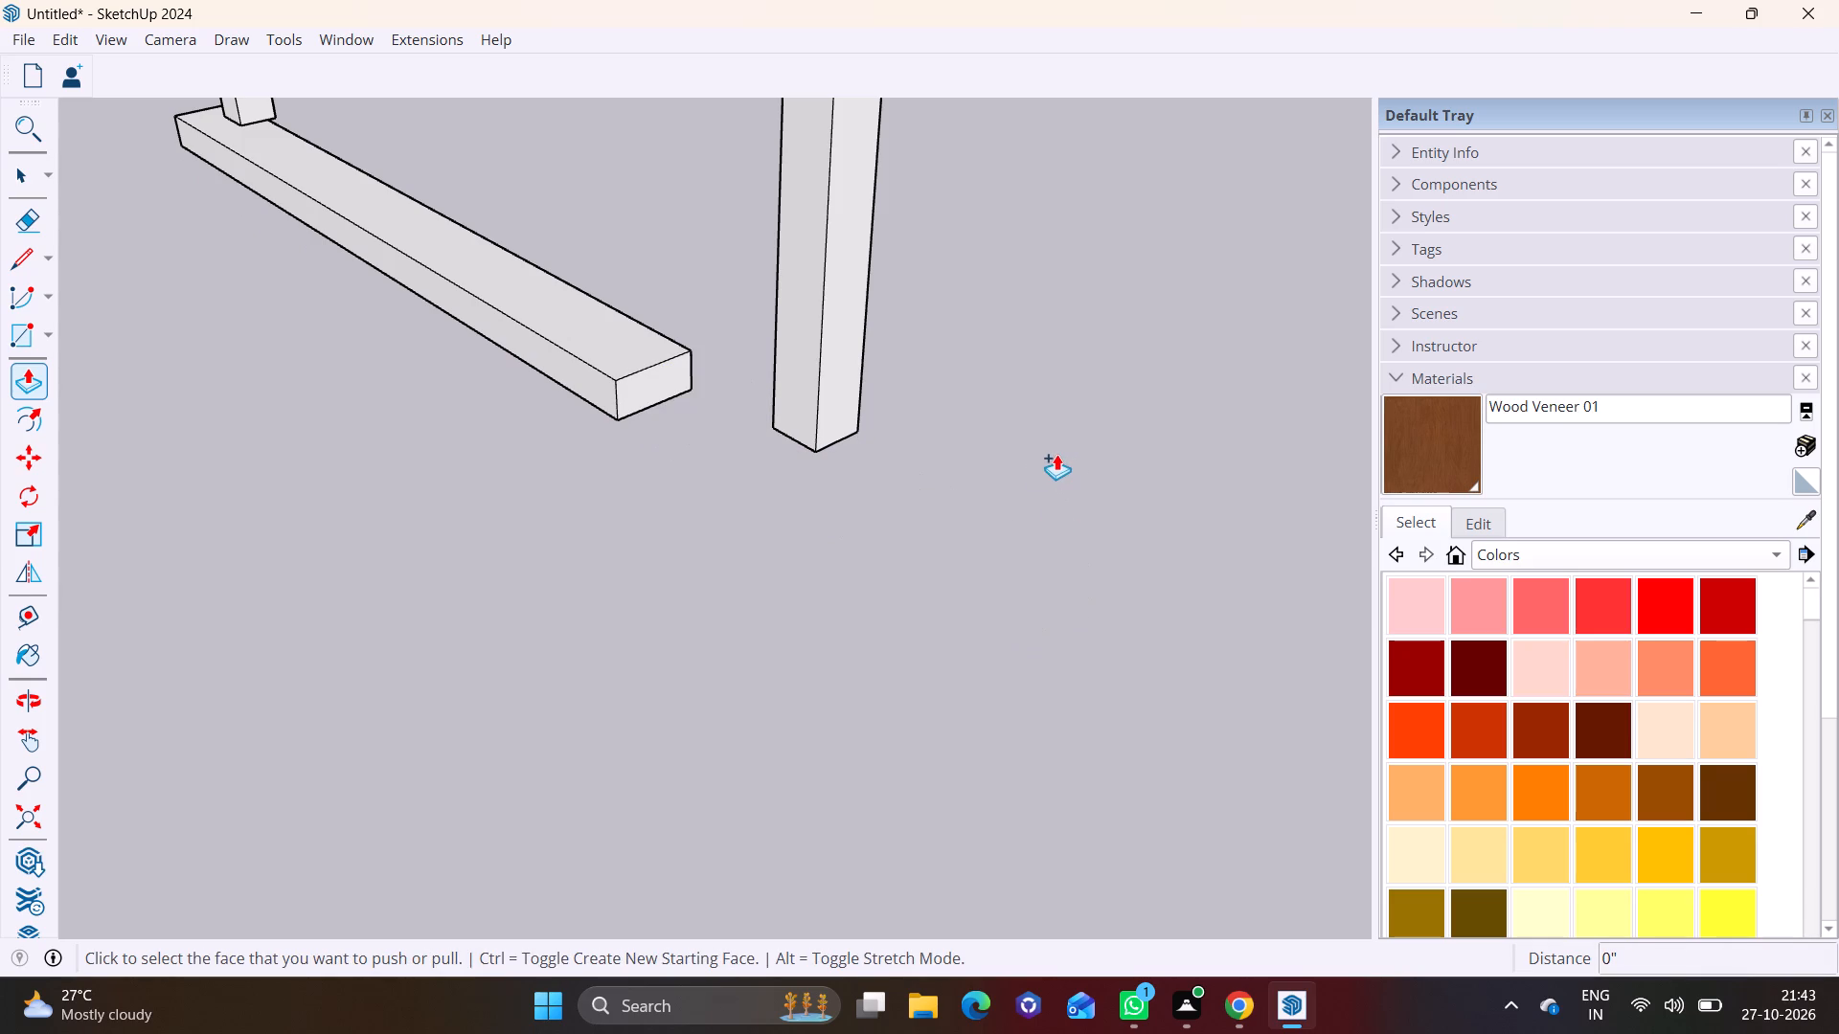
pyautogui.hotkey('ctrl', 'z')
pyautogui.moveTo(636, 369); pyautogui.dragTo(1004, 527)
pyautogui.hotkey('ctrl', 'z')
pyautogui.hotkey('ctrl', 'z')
# Extend the block's far end face past the adjacent column, keeping the starting face's edges.
pyautogui.moveTo(372, 209); pyautogui.dragTo(465, 266)
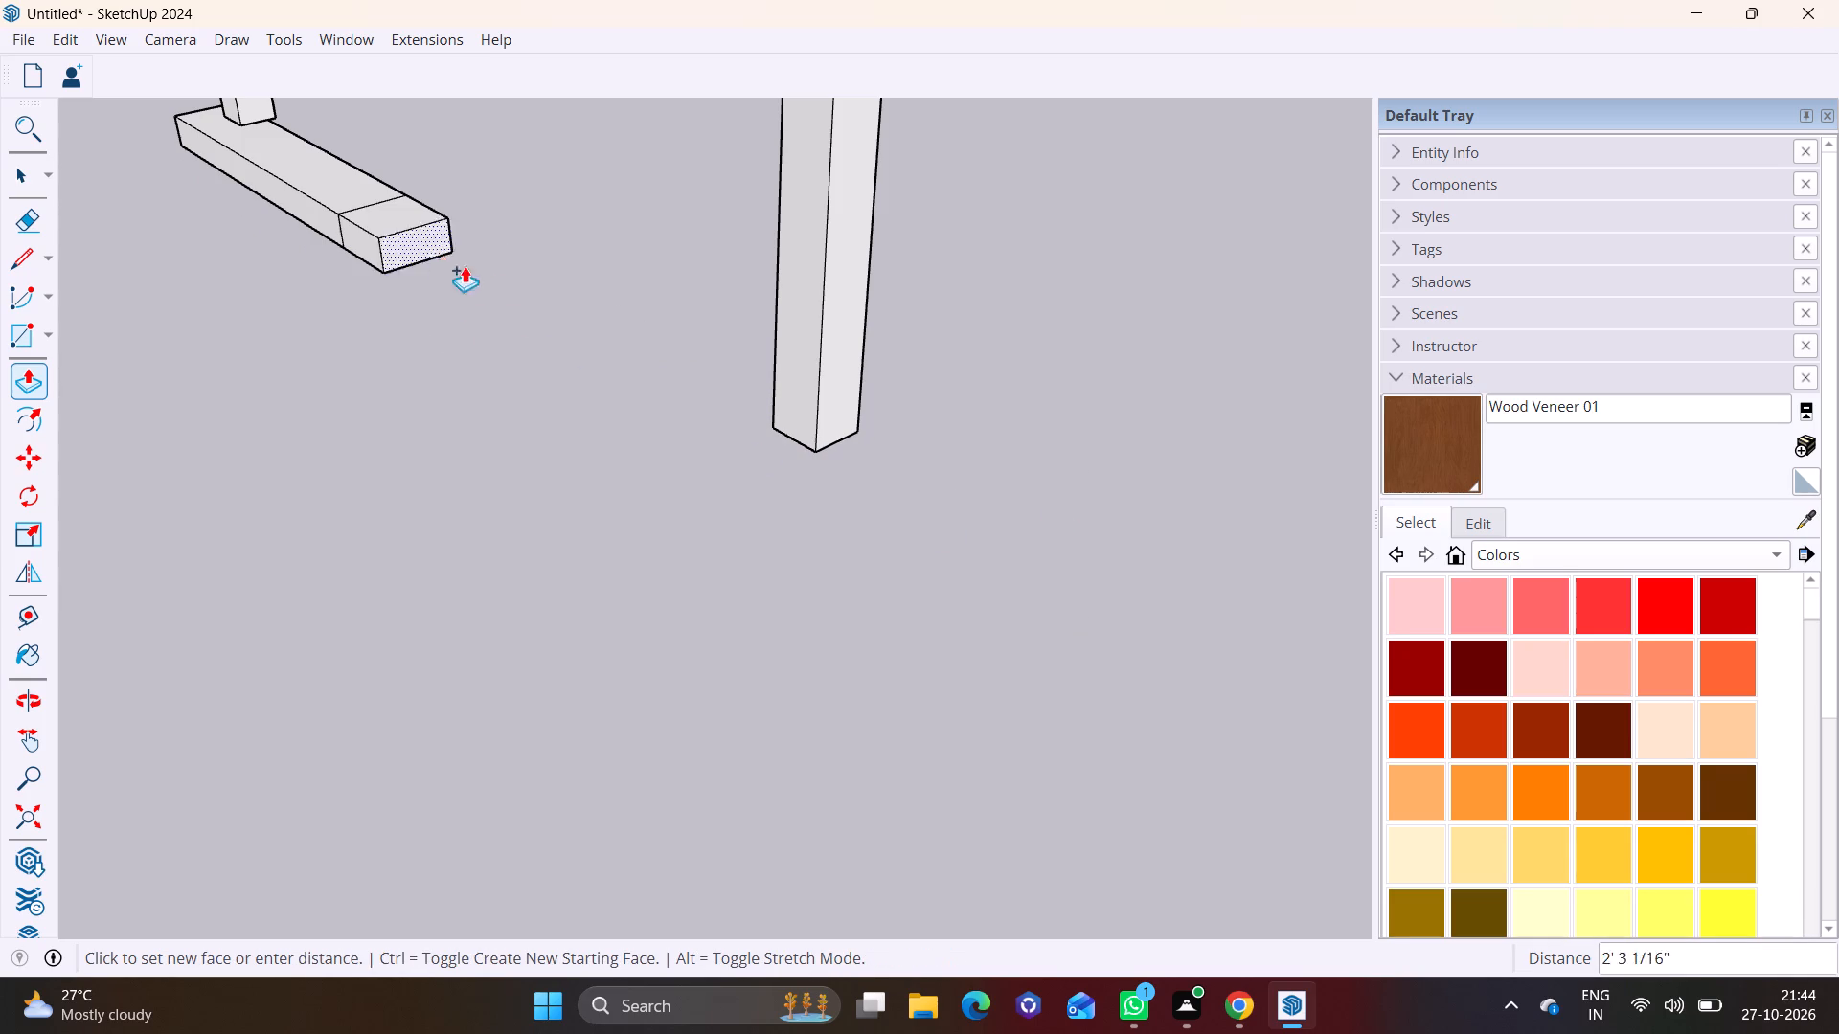
pyautogui.moveTo(465, 266); pyautogui.dragTo(1082, 482)
pyautogui.click(1082, 482)
# Pull the block's long side face out beneath the building, past the columns on the opposite side, to form a wide base slab.
pyautogui.moveTo(1069, 464); pyautogui.dragTo(239, 439, button='middle')
pyautogui.scroll(2, 659, 411)
pyautogui.click(633, 377)
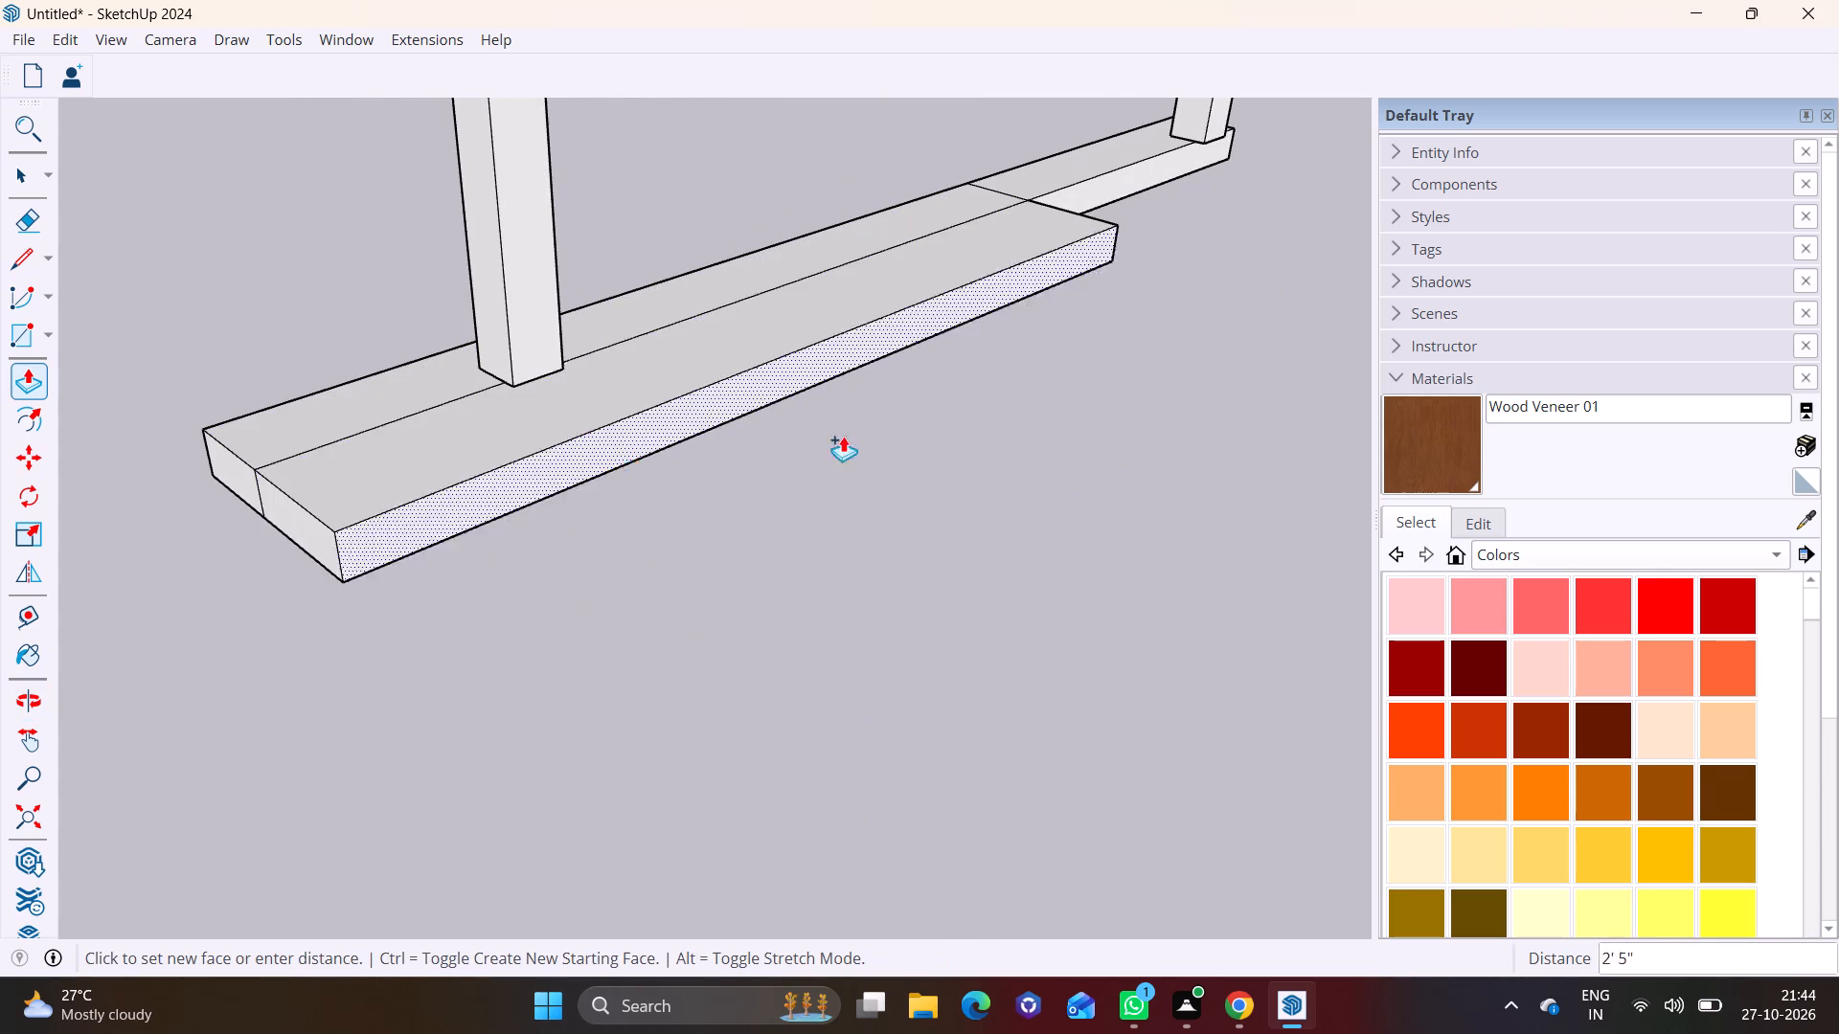
pyautogui.scroll(-14, 1005, 506)
pyautogui.keyDown('shift'); pyautogui.moveTo(973, 518); pyautogui.dragTo(762, 441, button='middle'); pyautogui.keyUp('shift')
pyautogui.keyDown('shift'); pyautogui.scroll(-1, 762, 441); pyautogui.keyUp('shift')
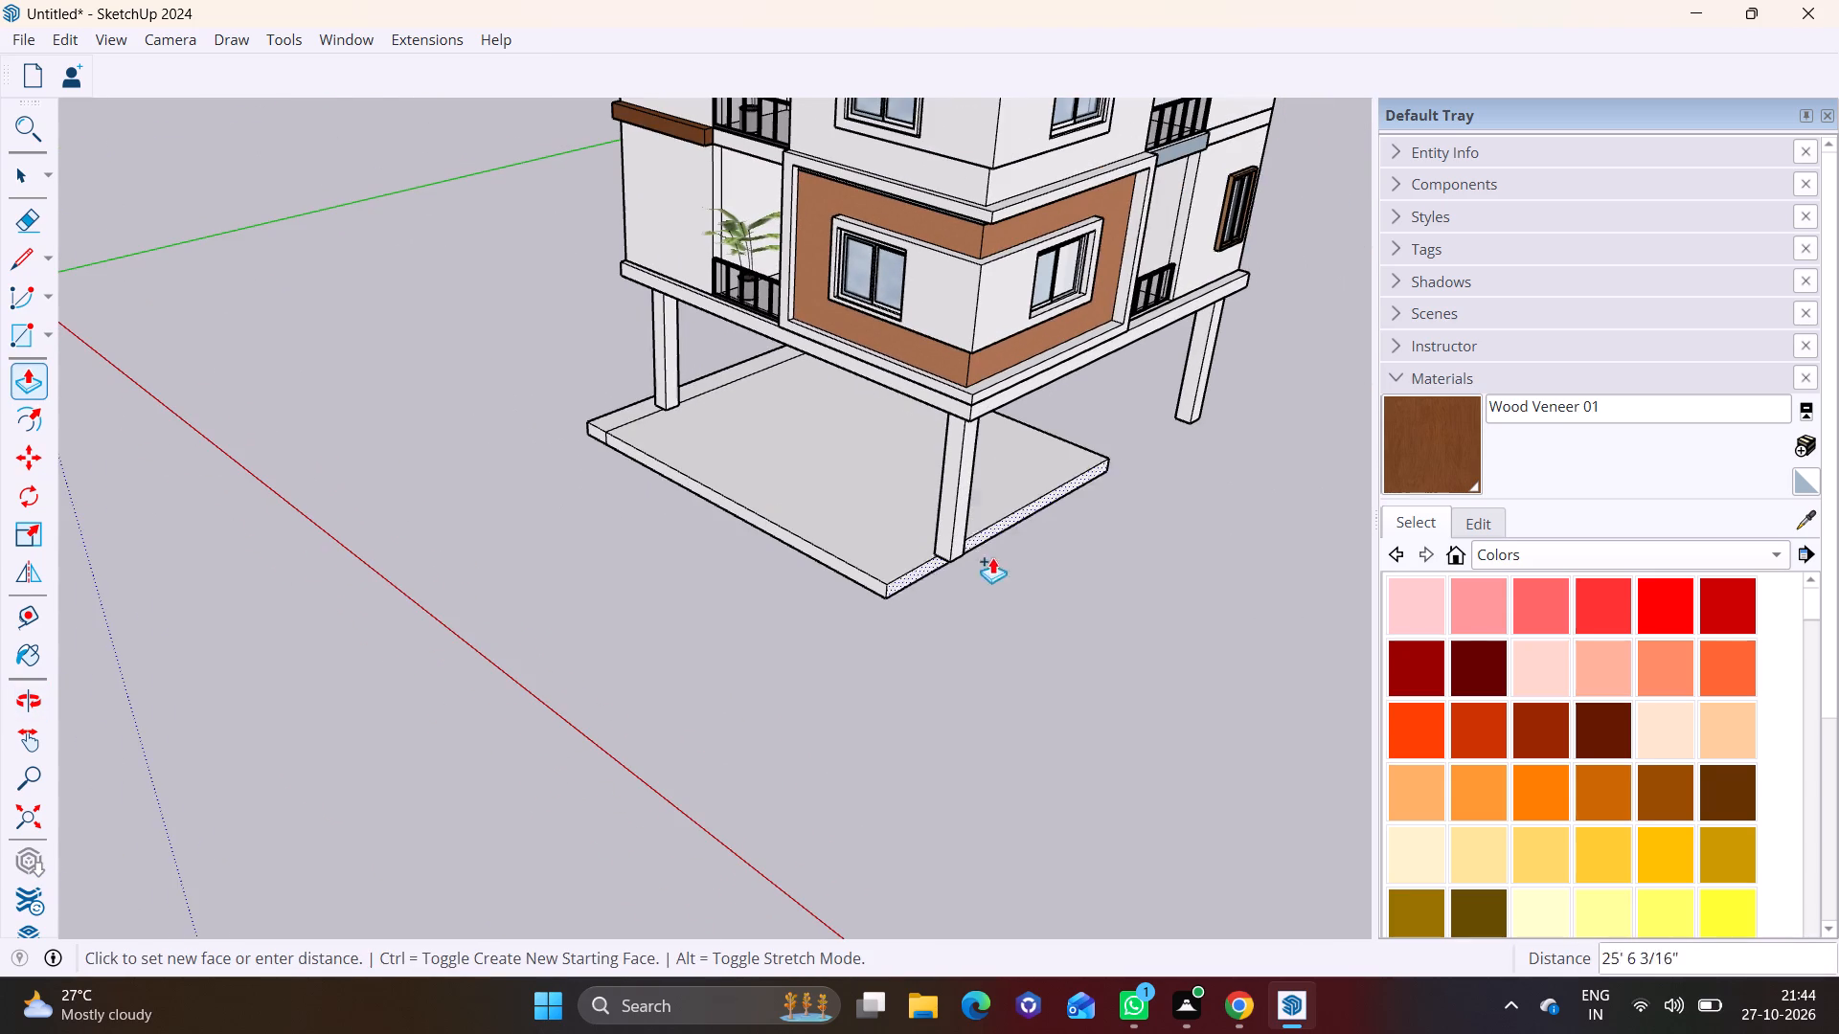
pyautogui.click(1108, 608)
# Pull the set-back end face beside the corner column outward, flush with the front edge of the widened slab.
pyautogui.moveTo(1167, 515); pyautogui.dragTo(511, 479, button='middle')
pyautogui.moveTo(1227, 701); pyautogui.dragTo(1212, 698, button='middle')
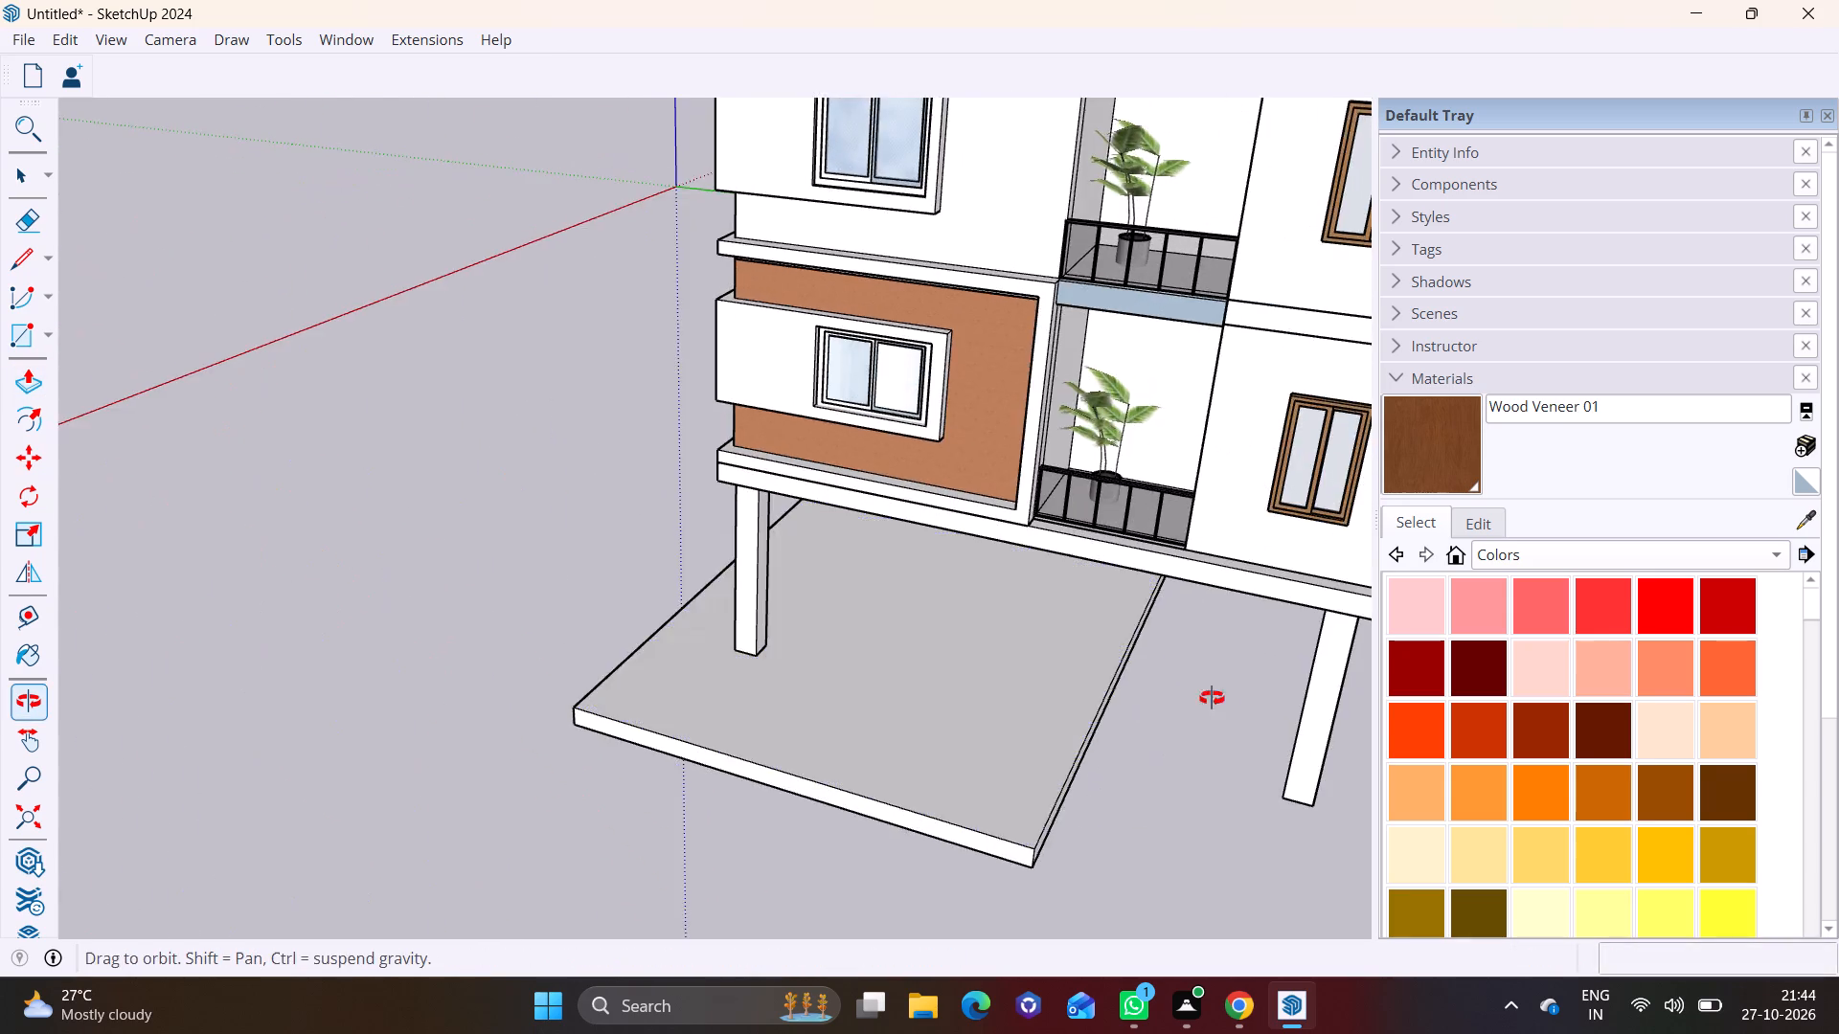
pyautogui.moveTo(1212, 698); pyautogui.dragTo(805, 539, button='middle')
pyautogui.scroll(6, 1019, 573)
pyautogui.click(1045, 452)
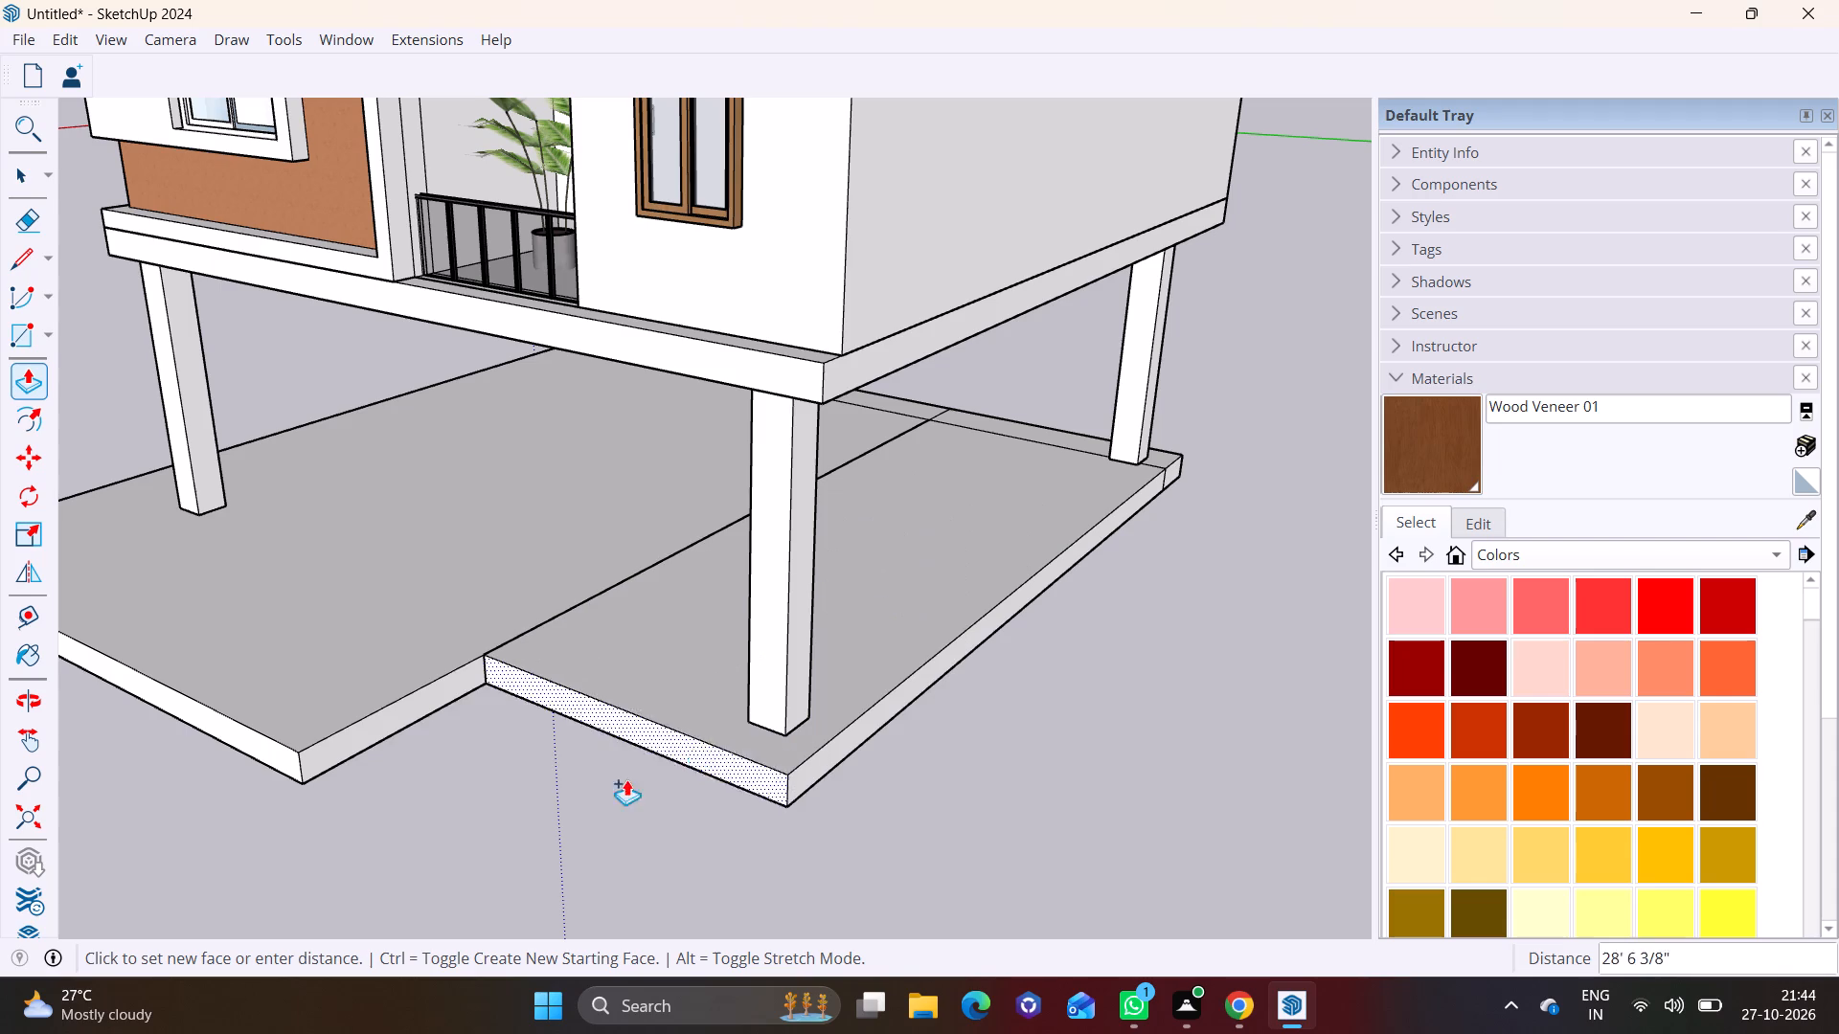
pyautogui.click(193, 701)
pyautogui.press('space')
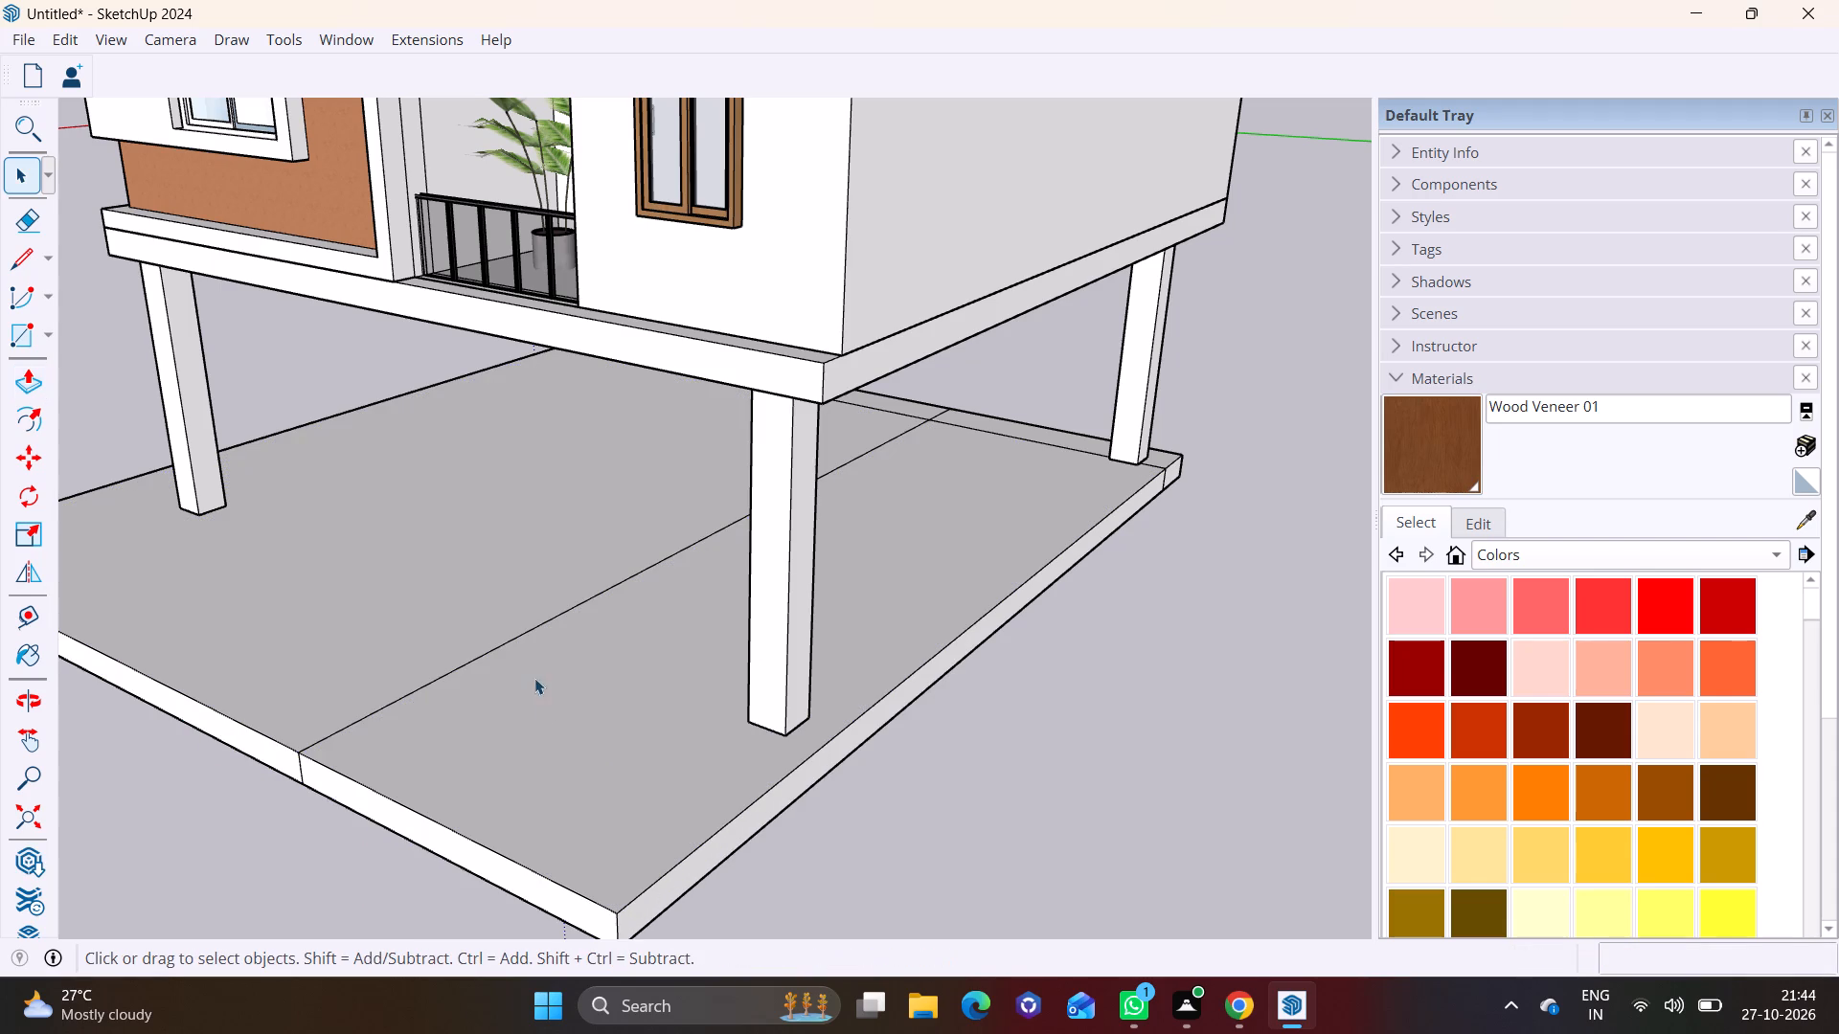
# Delete the long seam across the slab's top and the short vertical seam on its front side face.
pyautogui.click(514, 650)
pyautogui.click(511, 644)
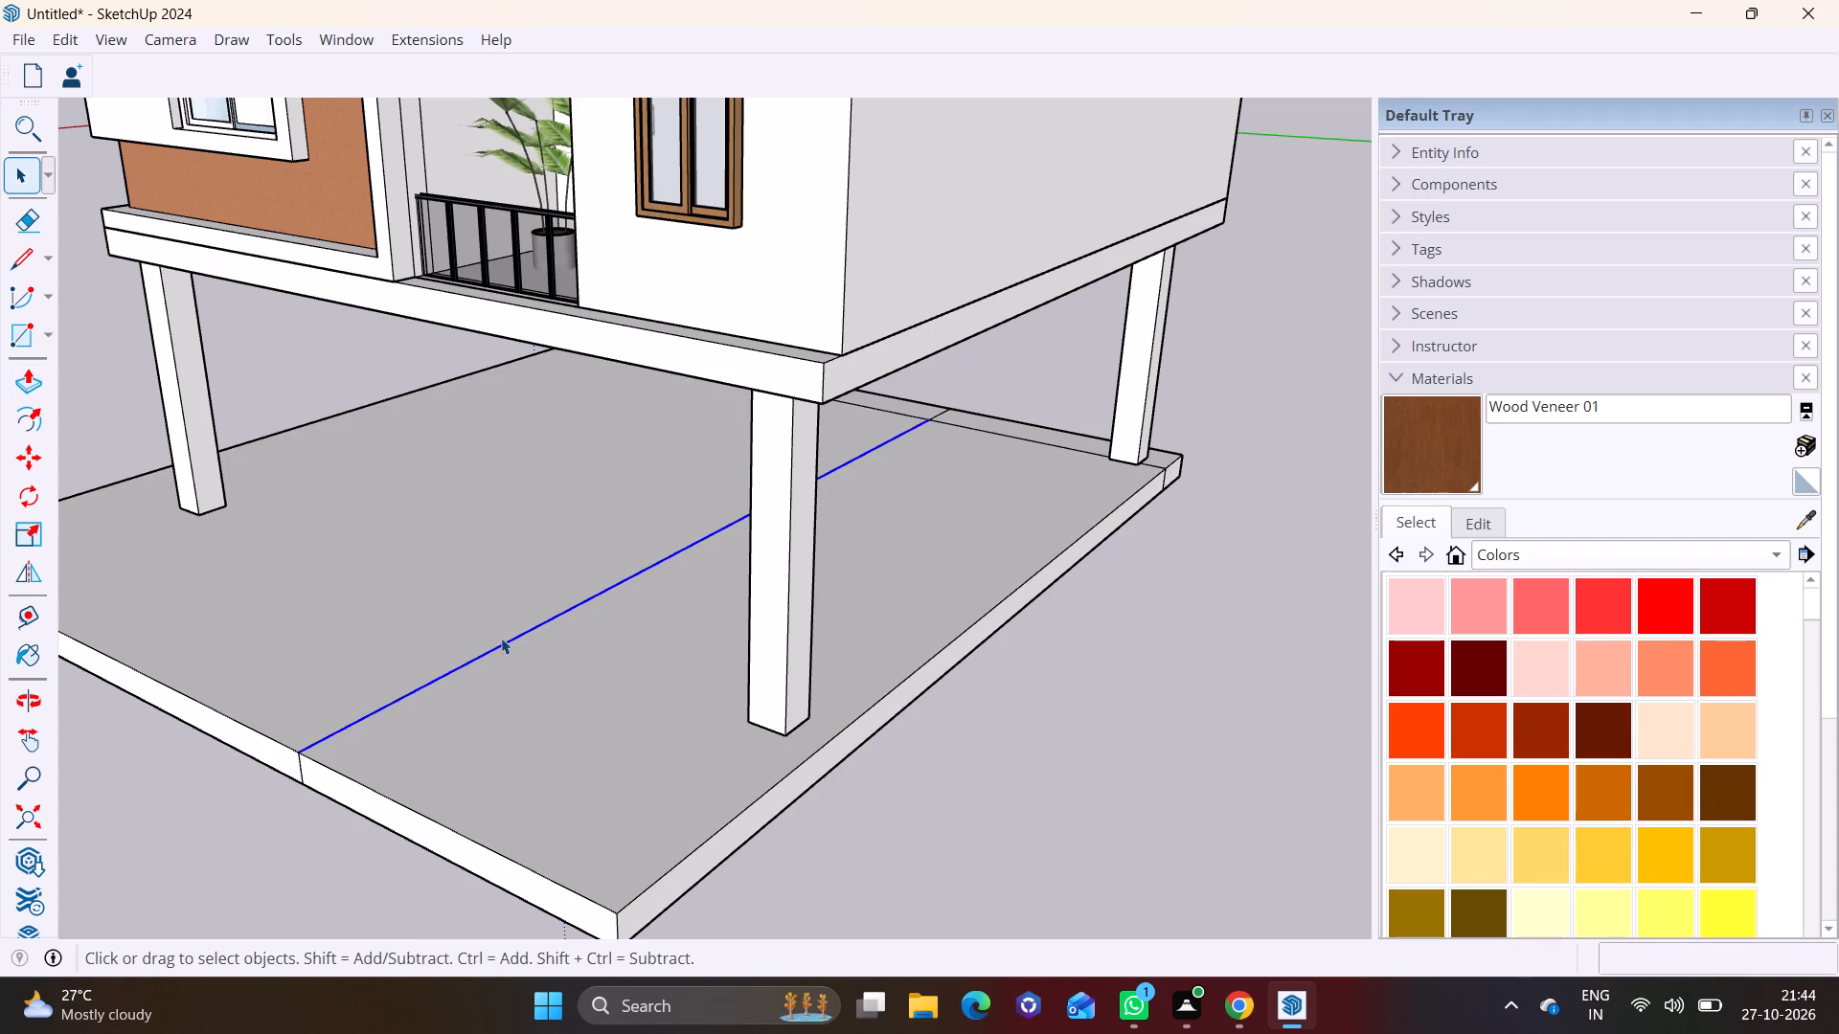
pyautogui.press('Delete')
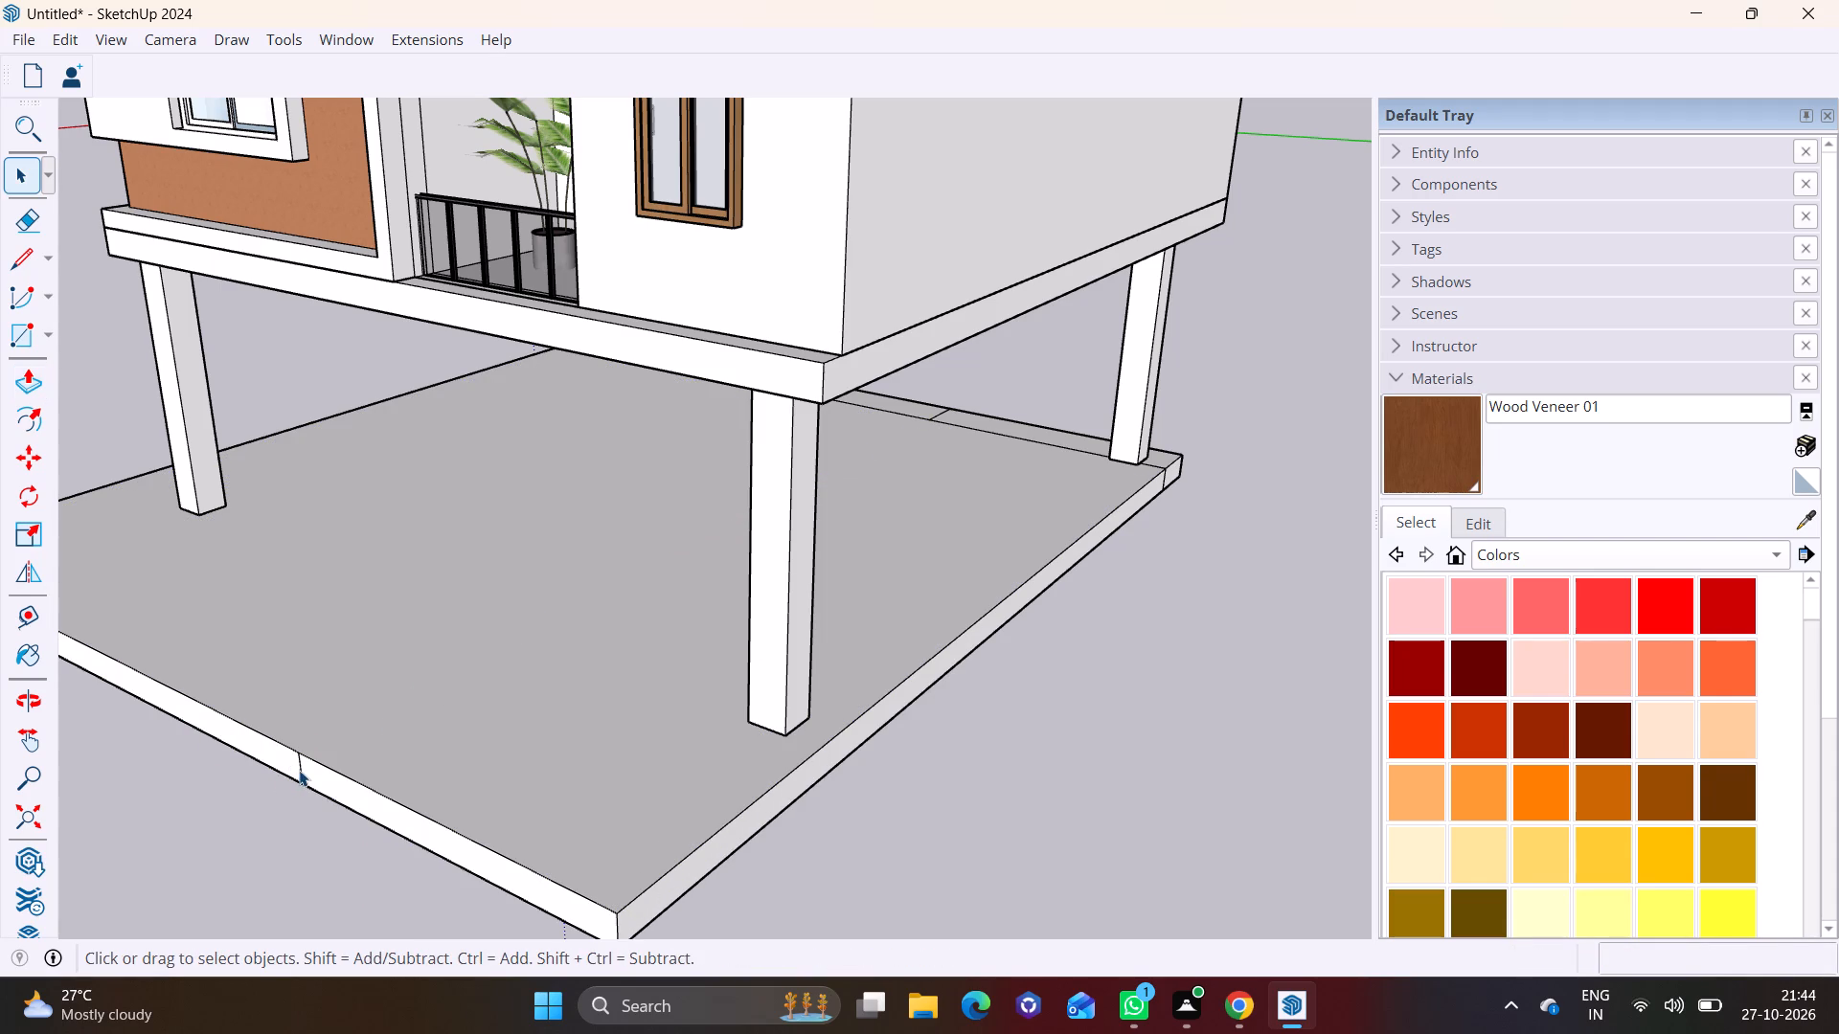
pyautogui.click(299, 770)
pyautogui.press('Delete')
# Delete the remaining seams on the slab's top along the column line, plus the short vertical seams on the two adjoining side faces.
pyautogui.scroll(7, 927, 372)
pyautogui.moveTo(1110, 459); pyautogui.dragTo(301, 571, button='middle')
pyautogui.scroll(3, 747, 729)
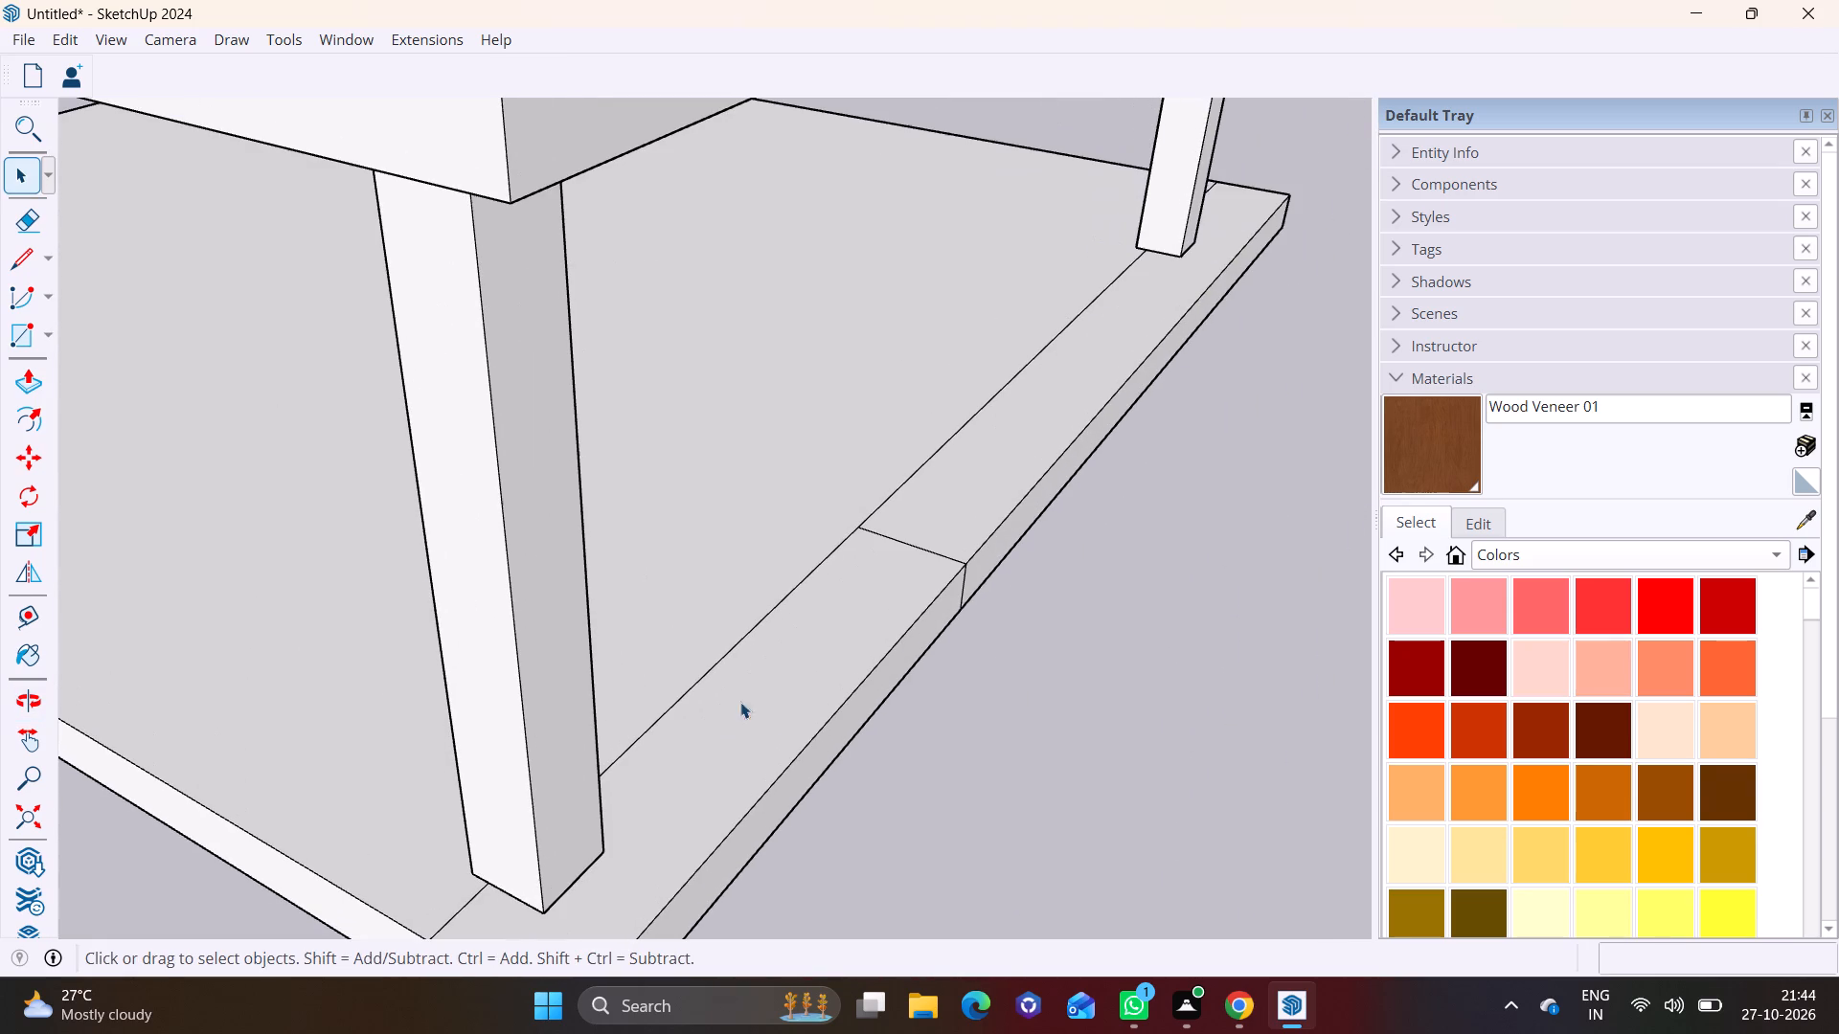
pyautogui.click(733, 650)
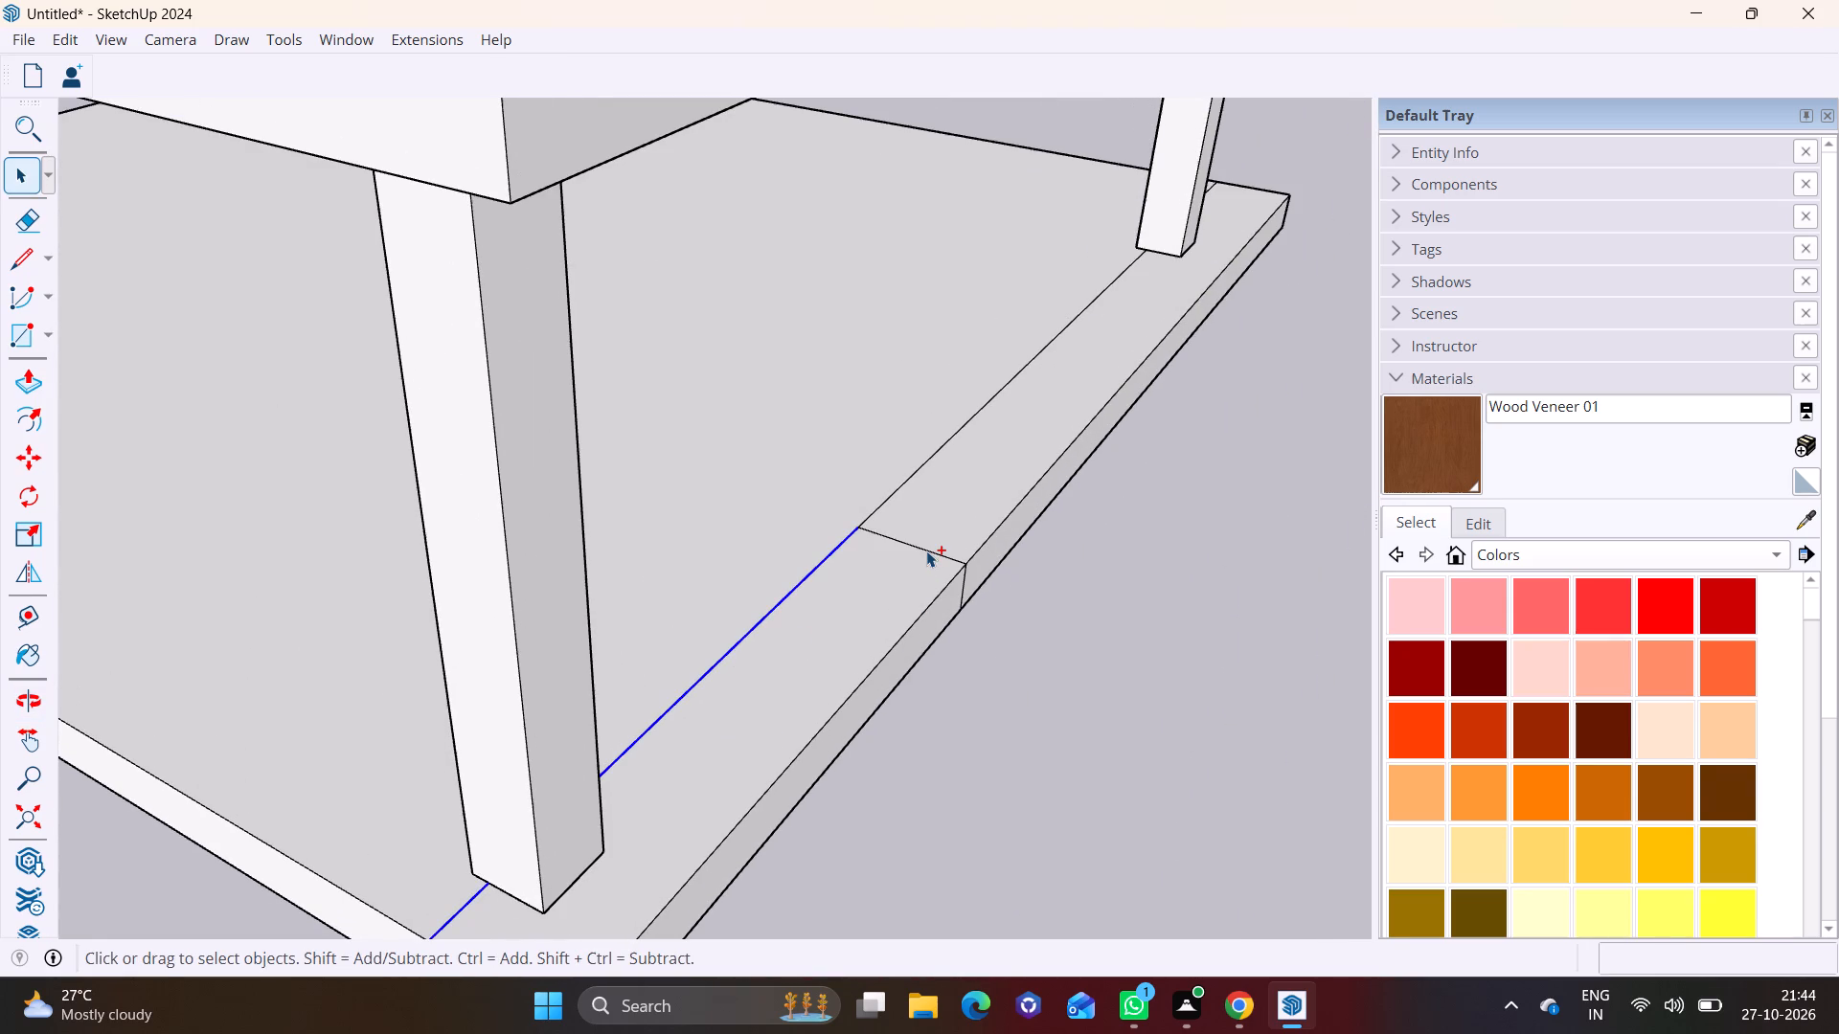
pyautogui.keyDown('ctrl'); pyautogui.click(926, 551); pyautogui.keyUp('ctrl')
pyautogui.keyDown('ctrl'); pyautogui.click(905, 483); pyautogui.keyUp('ctrl')
pyautogui.keyDown('ctrl'); pyautogui.click(965, 588); pyautogui.keyUp('ctrl')
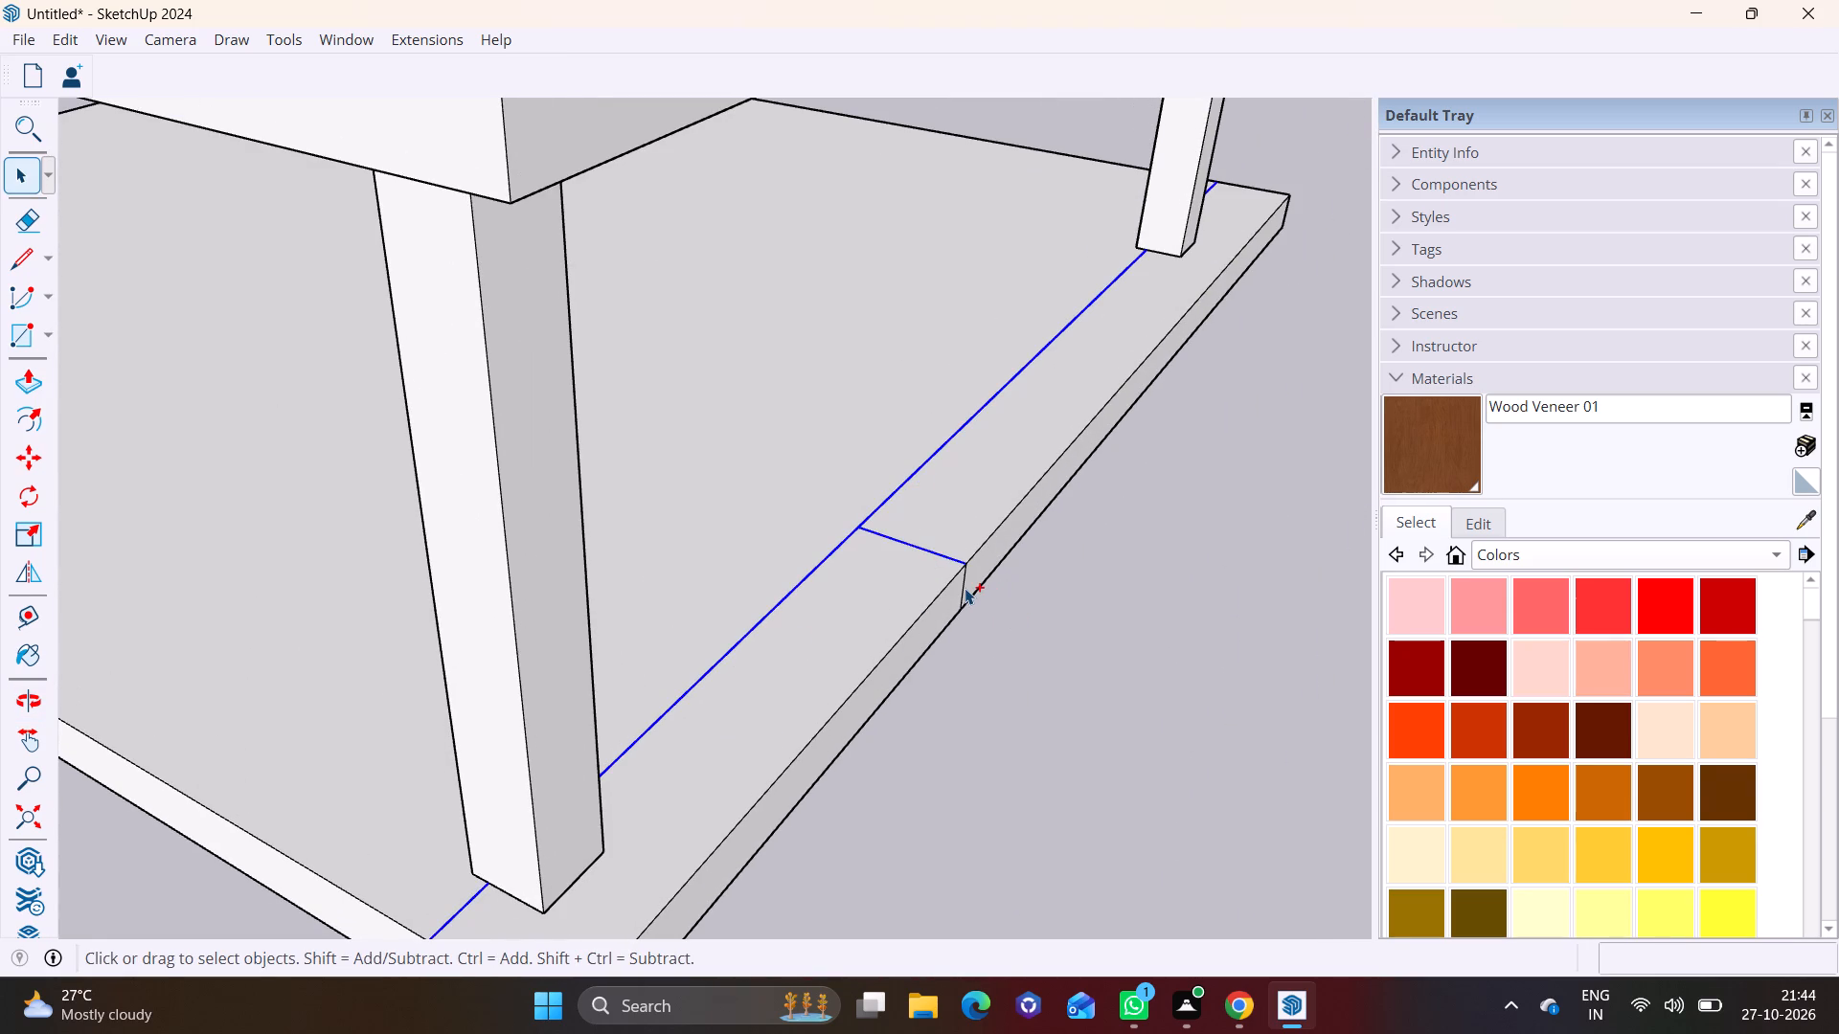
pyautogui.keyDown('ctrl'); pyautogui.scroll(-3, 478, 826); pyautogui.keyUp('ctrl')
pyautogui.moveTo(481, 850); pyautogui.dragTo(506, 797, button='middle')
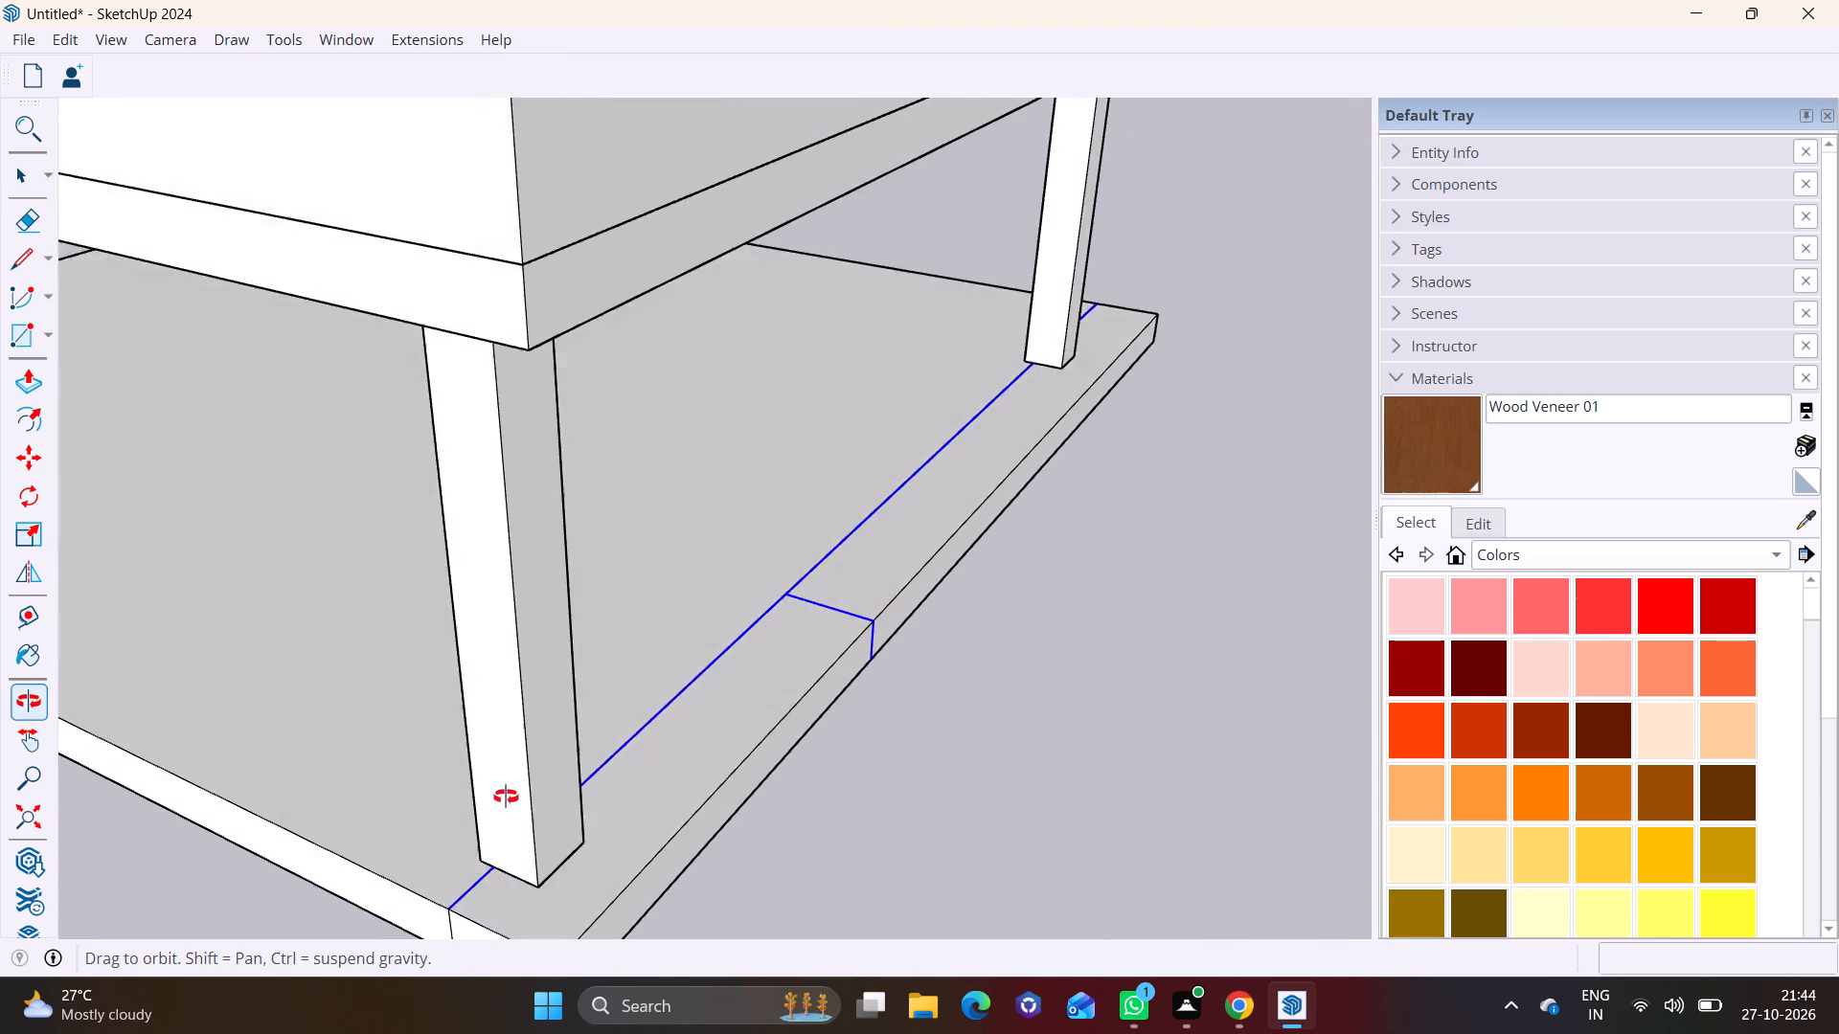
pyautogui.moveTo(506, 797); pyautogui.dragTo(521, 770, button='middle')
pyautogui.keyDown('ctrl'); pyautogui.moveTo(565, 824); pyautogui.dragTo(626, 662, button='middle'); pyautogui.keyUp('ctrl')
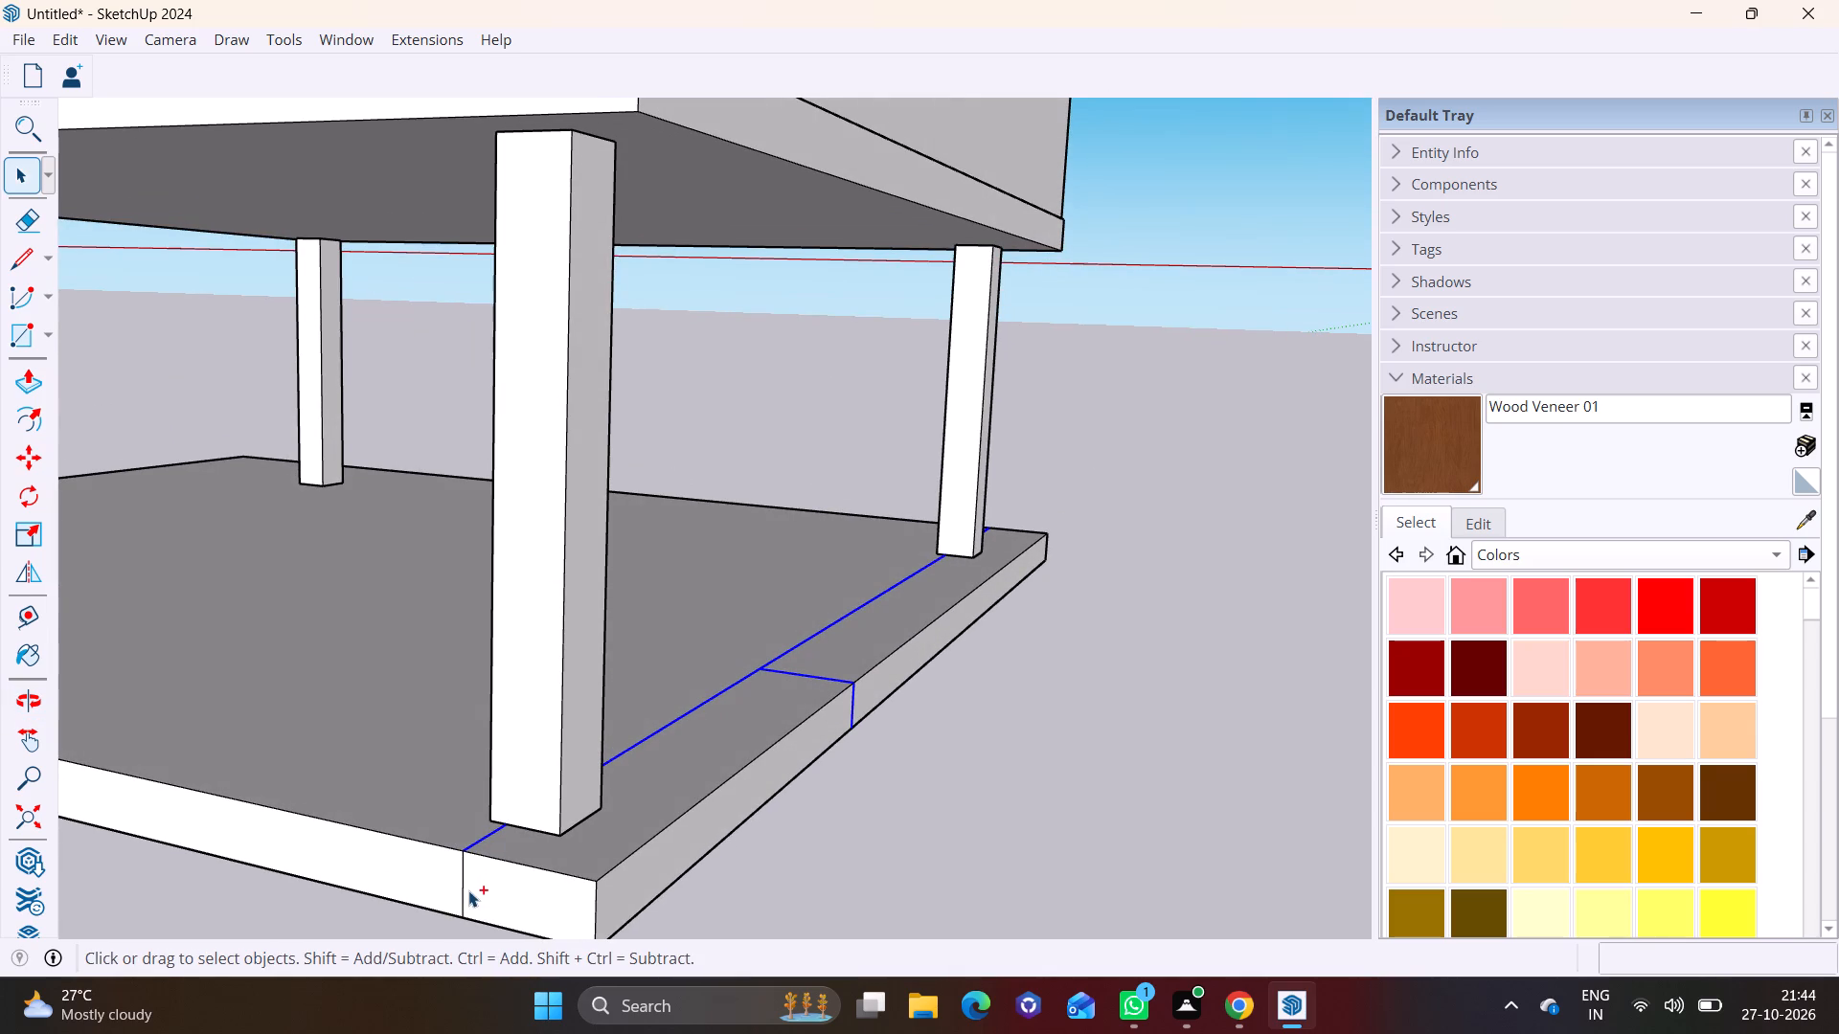
pyautogui.keyDown('ctrl'); pyautogui.click(465, 895); pyautogui.keyUp('ctrl')
pyautogui.press('Delete')
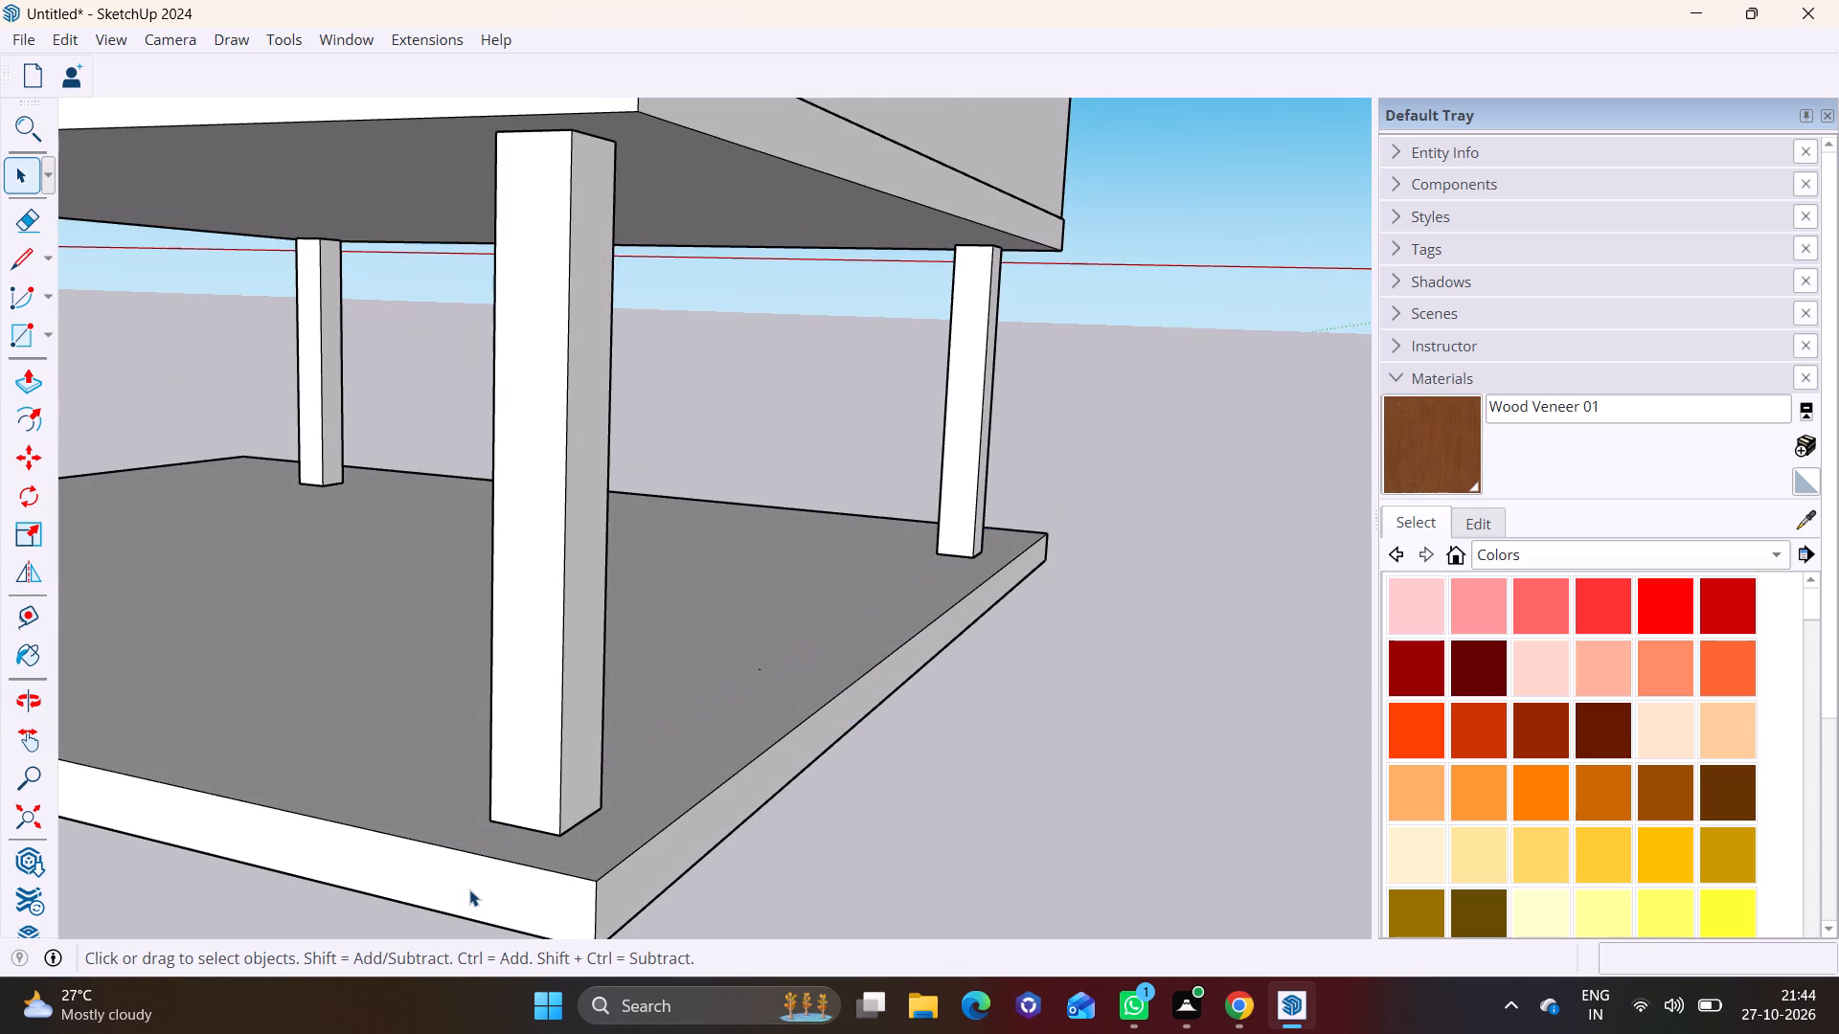
# Delete the leftover vertical seam on the slab's opposite side face, near the corner column.
pyautogui.moveTo(931, 486); pyautogui.dragTo(117, 495, button='middle')
pyautogui.scroll(-1, 117, 495)
pyautogui.moveTo(177, 505); pyautogui.dragTo(0, 481, button='middle')
pyautogui.scroll(6, 643, 505)
pyautogui.click(463, 641)
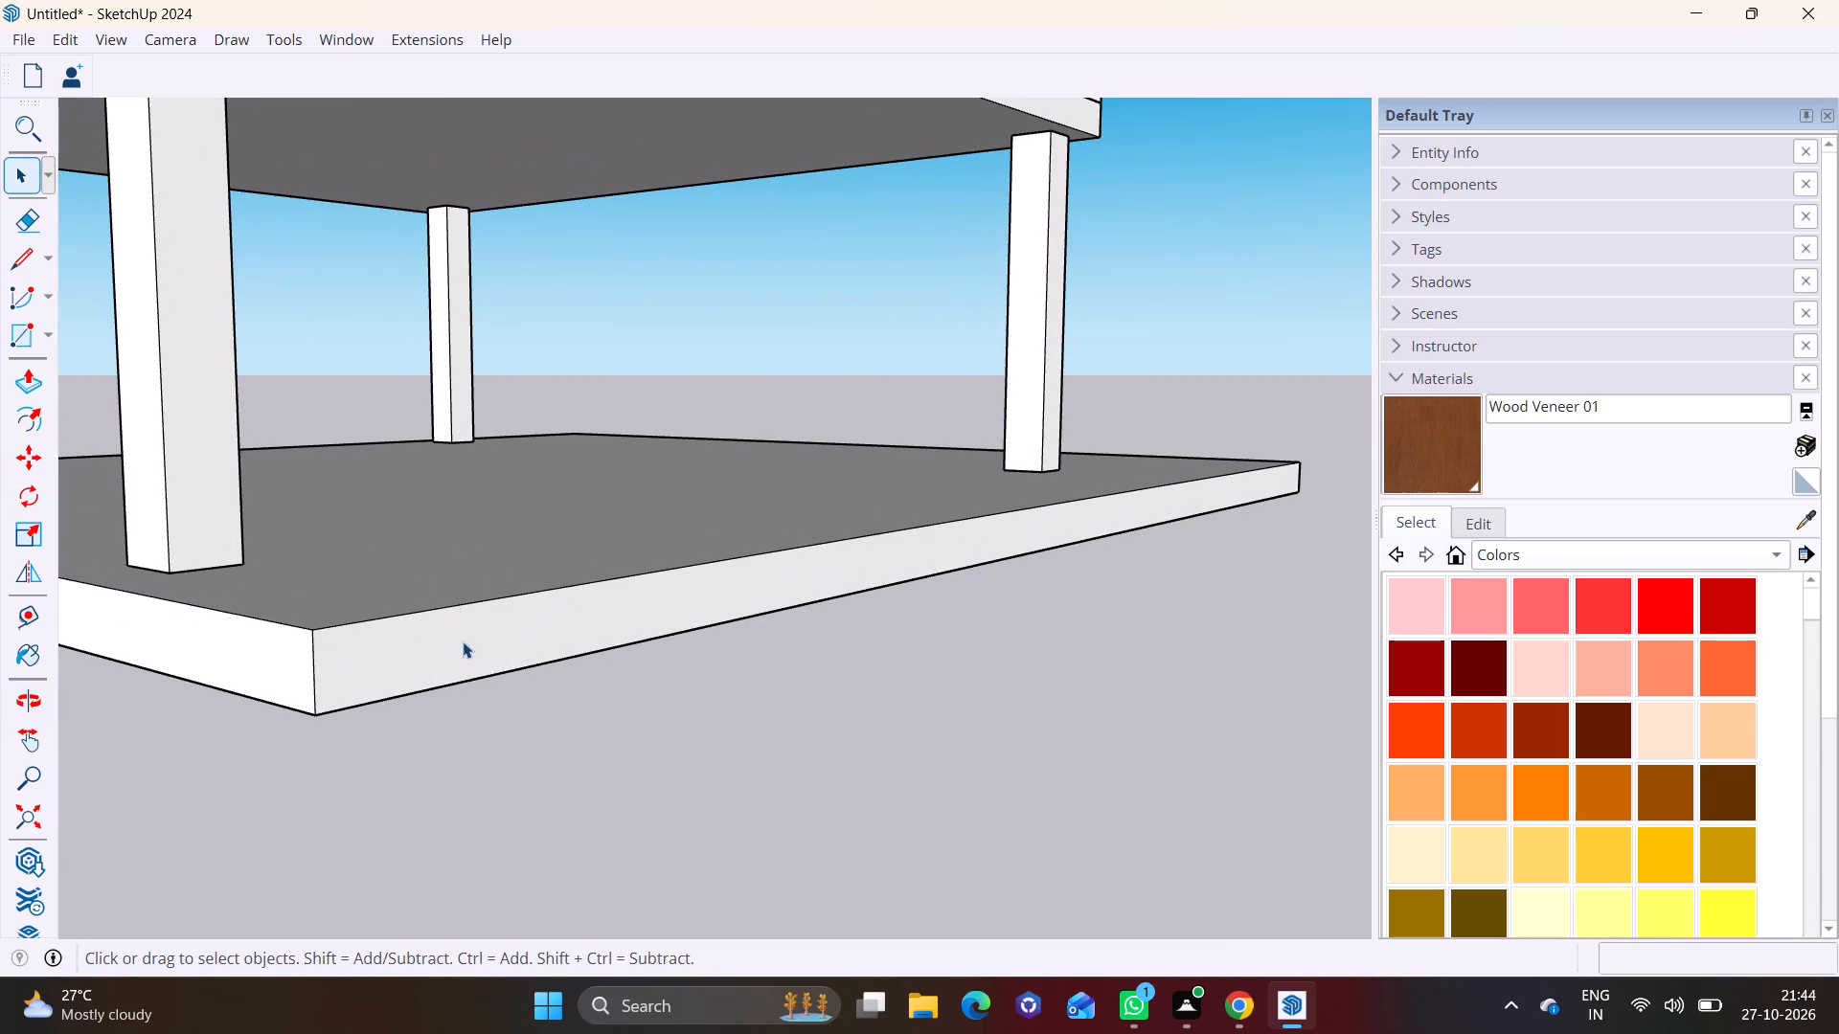
pyautogui.press('Delete')
# Examine the base slab, the corner columns and the whole apartment building from several angles.
pyautogui.scroll(-8, 562, 630)
pyautogui.moveTo(829, 468); pyautogui.dragTo(0, 573, button='middle')
pyautogui.scroll(1, 735, 482)
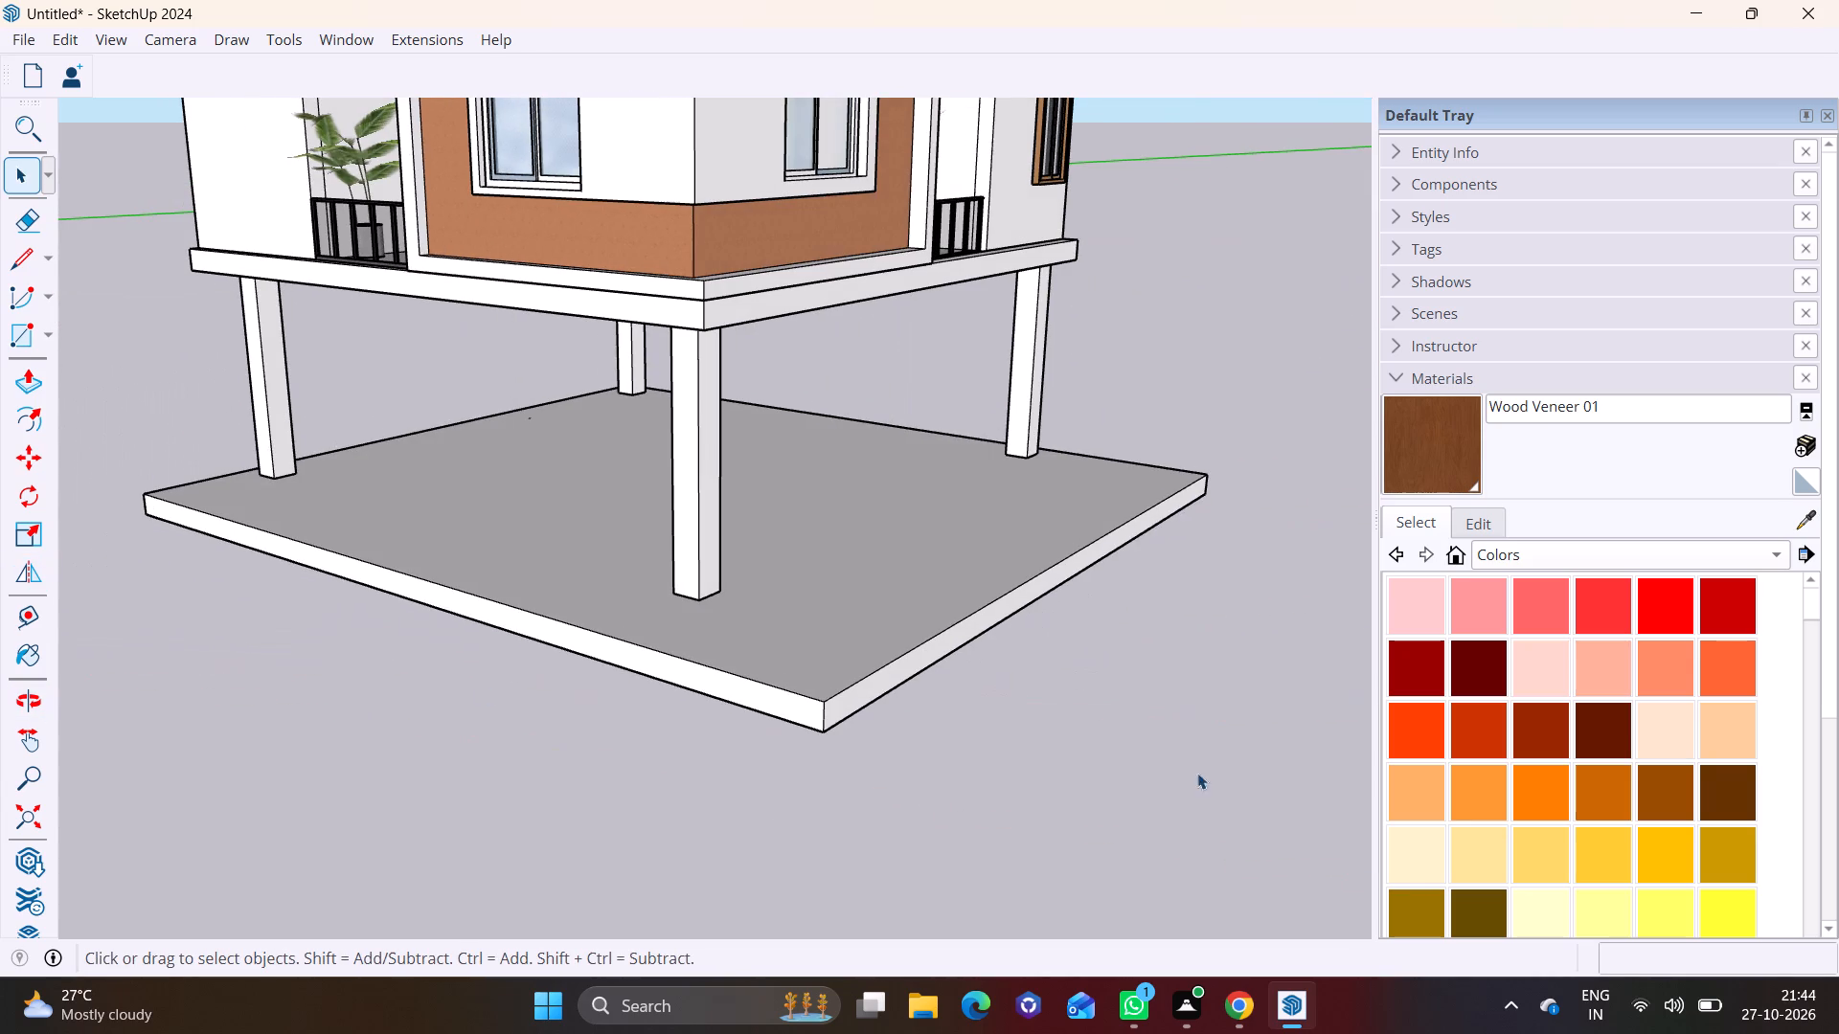
pyautogui.moveTo(1618, 777); pyautogui.dragTo(557, 673, button='middle')
pyautogui.moveTo(1222, 563); pyautogui.dragTo(1279, 637, button='middle')
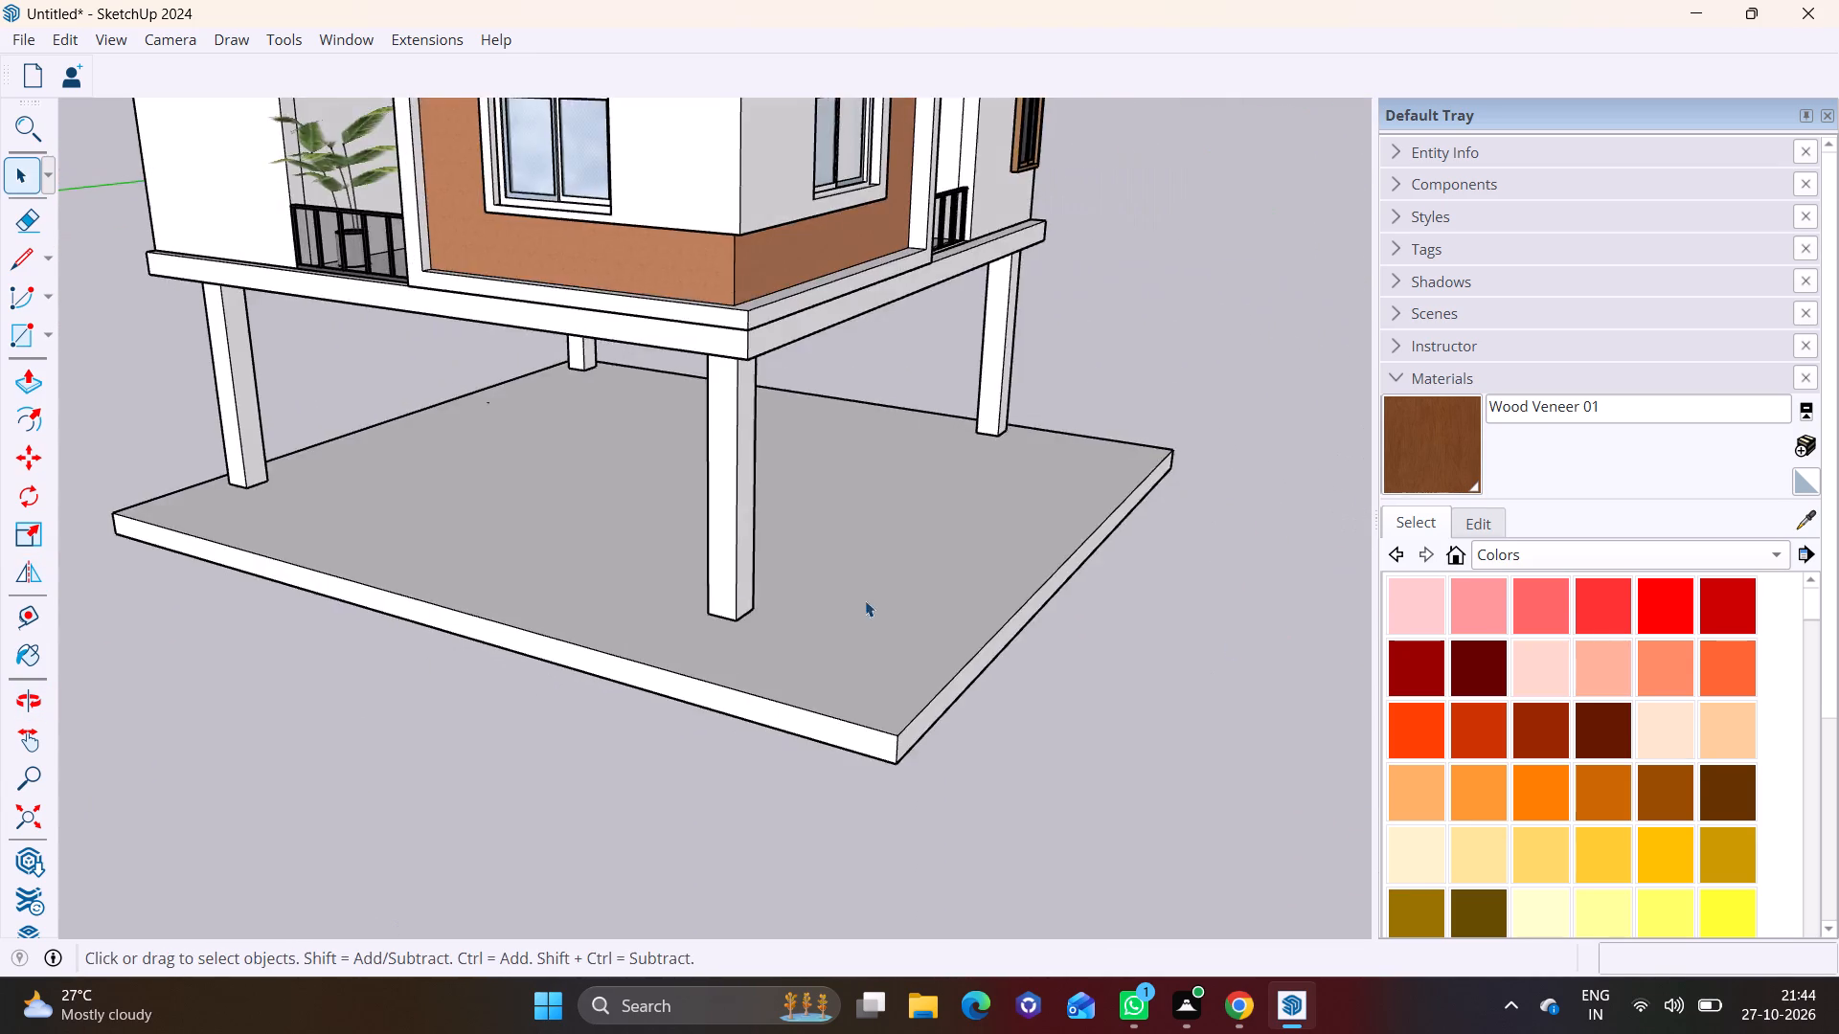
pyautogui.scroll(-7, 731, 576)
pyautogui.moveTo(679, 650); pyautogui.dragTo(920, 497, button='middle')
pyautogui.scroll(-6, 783, 476)
pyautogui.keyDown('shift'); pyautogui.moveTo(833, 505); pyautogui.dragTo(917, 800, button='middle'); pyautogui.keyUp('shift')
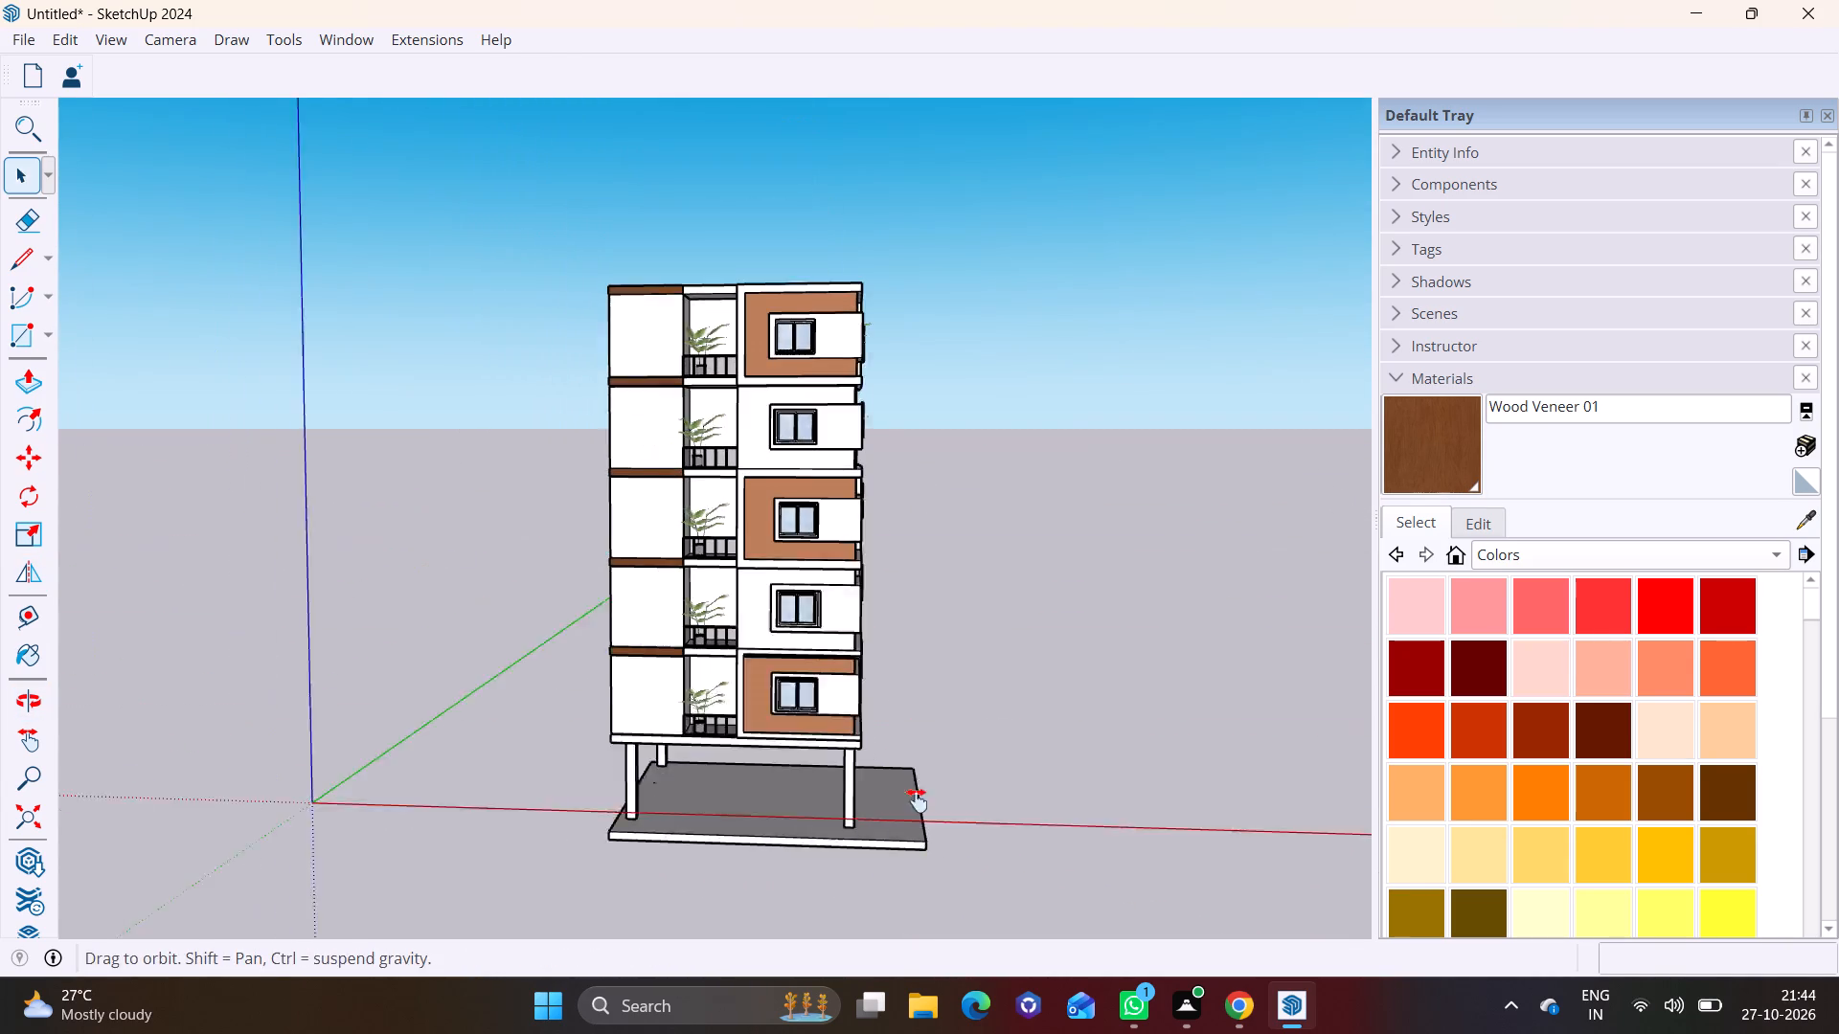
pyautogui.keyDown('shift'); pyautogui.moveTo(917, 800); pyautogui.dragTo(920, 803, button='middle'); pyautogui.keyUp('shift')
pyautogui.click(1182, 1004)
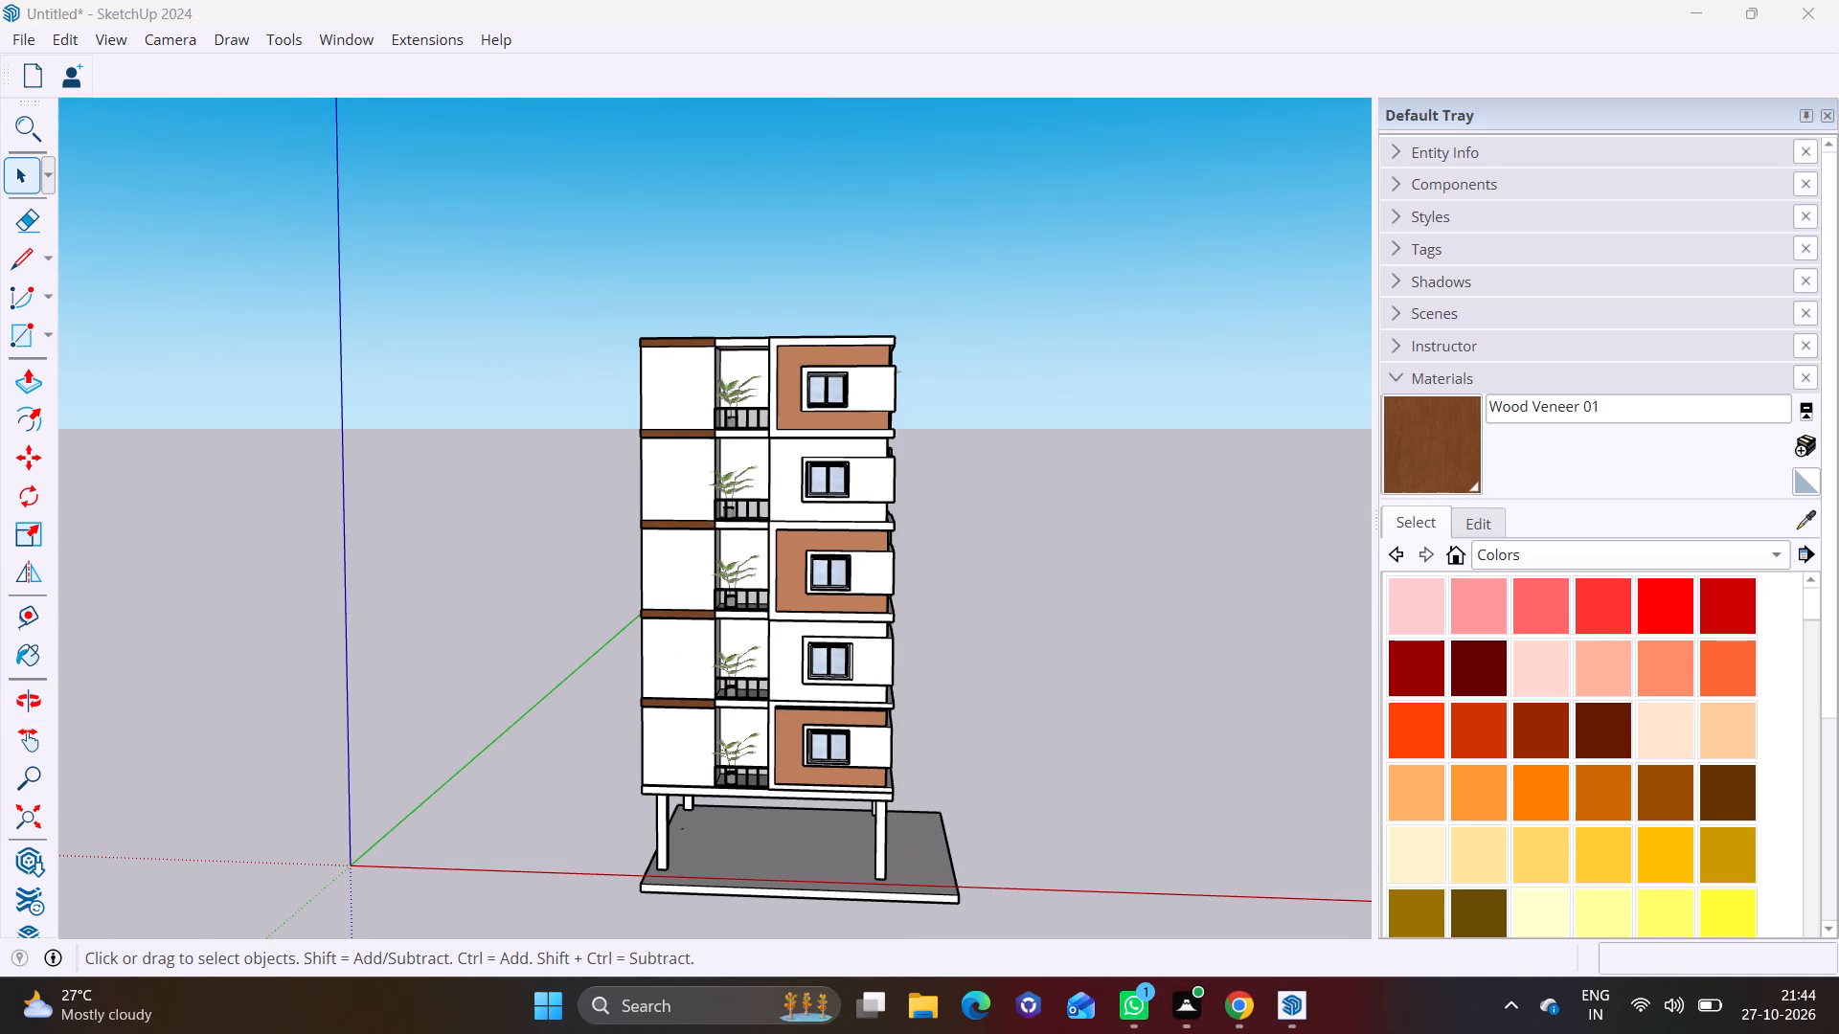
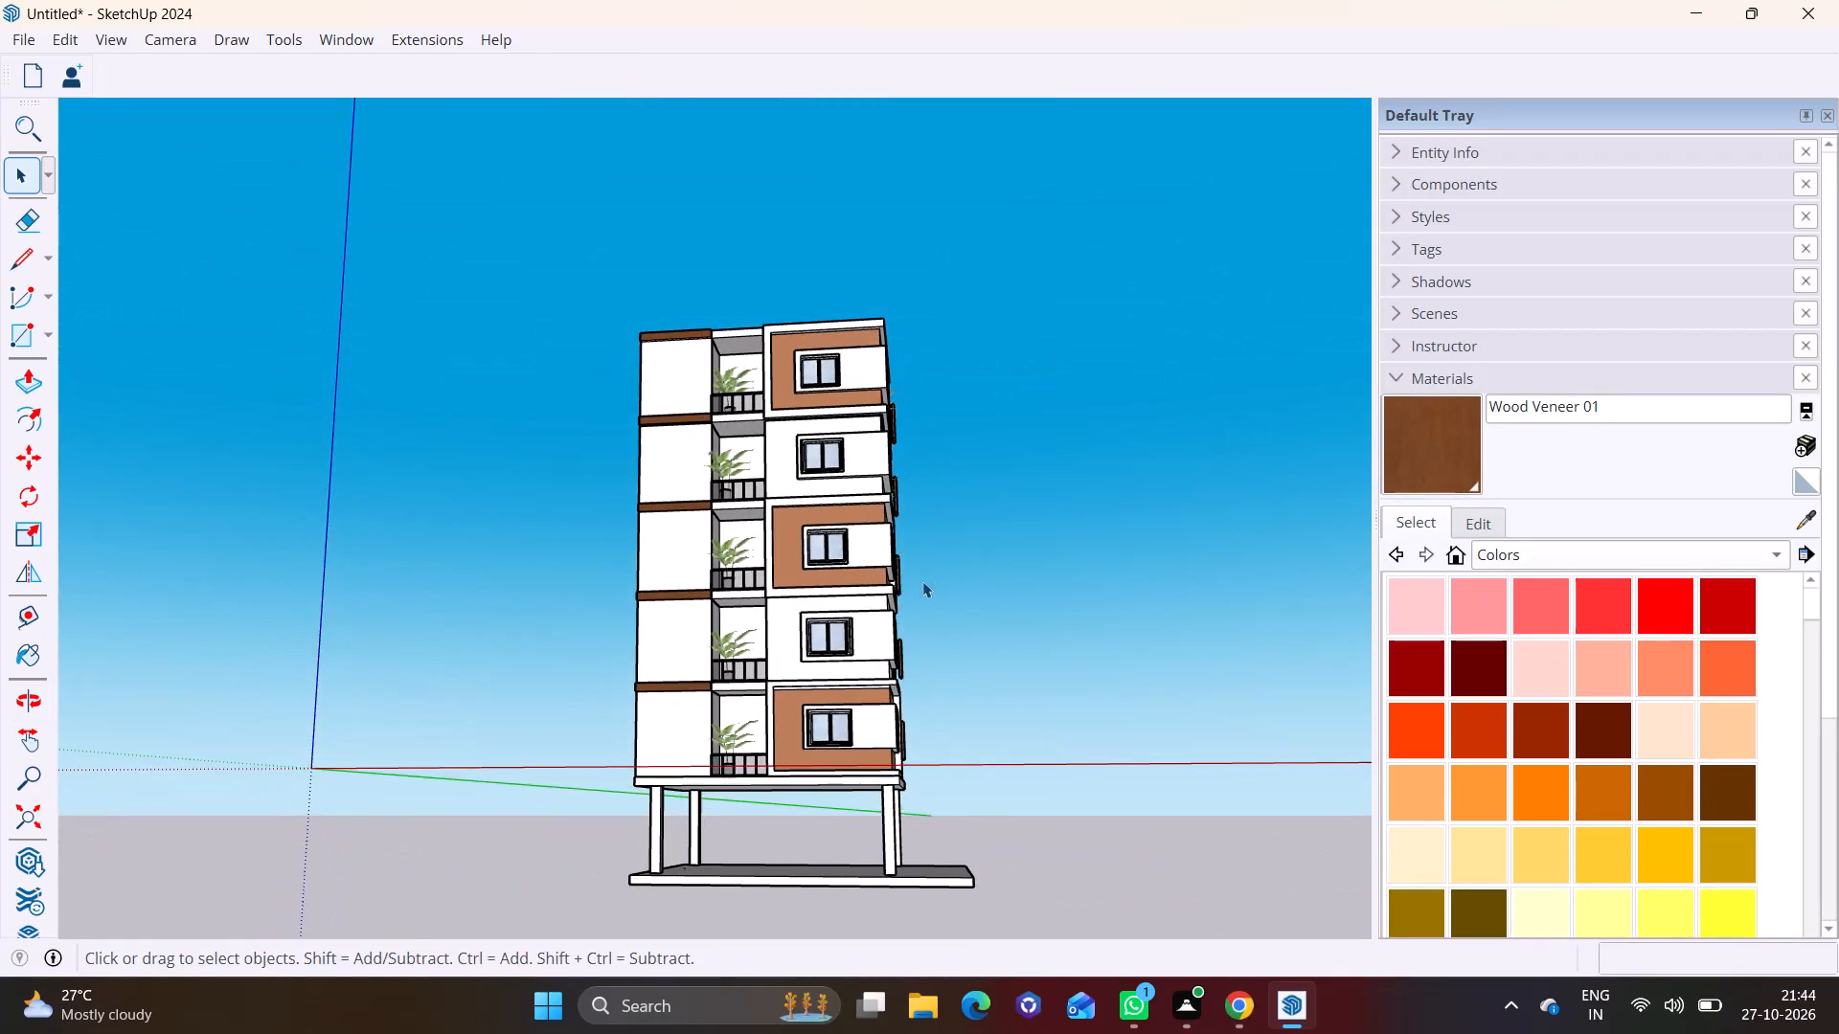
# Examine the base slab, the corner columns and the lower storeys from several angles.
pyautogui.scroll(-2, 918, 614)
pyautogui.keyDown('shift'); pyautogui.moveTo(917, 678); pyautogui.dragTo(856, 458, button='middle'); pyautogui.keyUp('shift')
pyautogui.moveTo(828, 556); pyautogui.dragTo(877, 831, button='middle')
pyautogui.scroll(3, 762, 579)
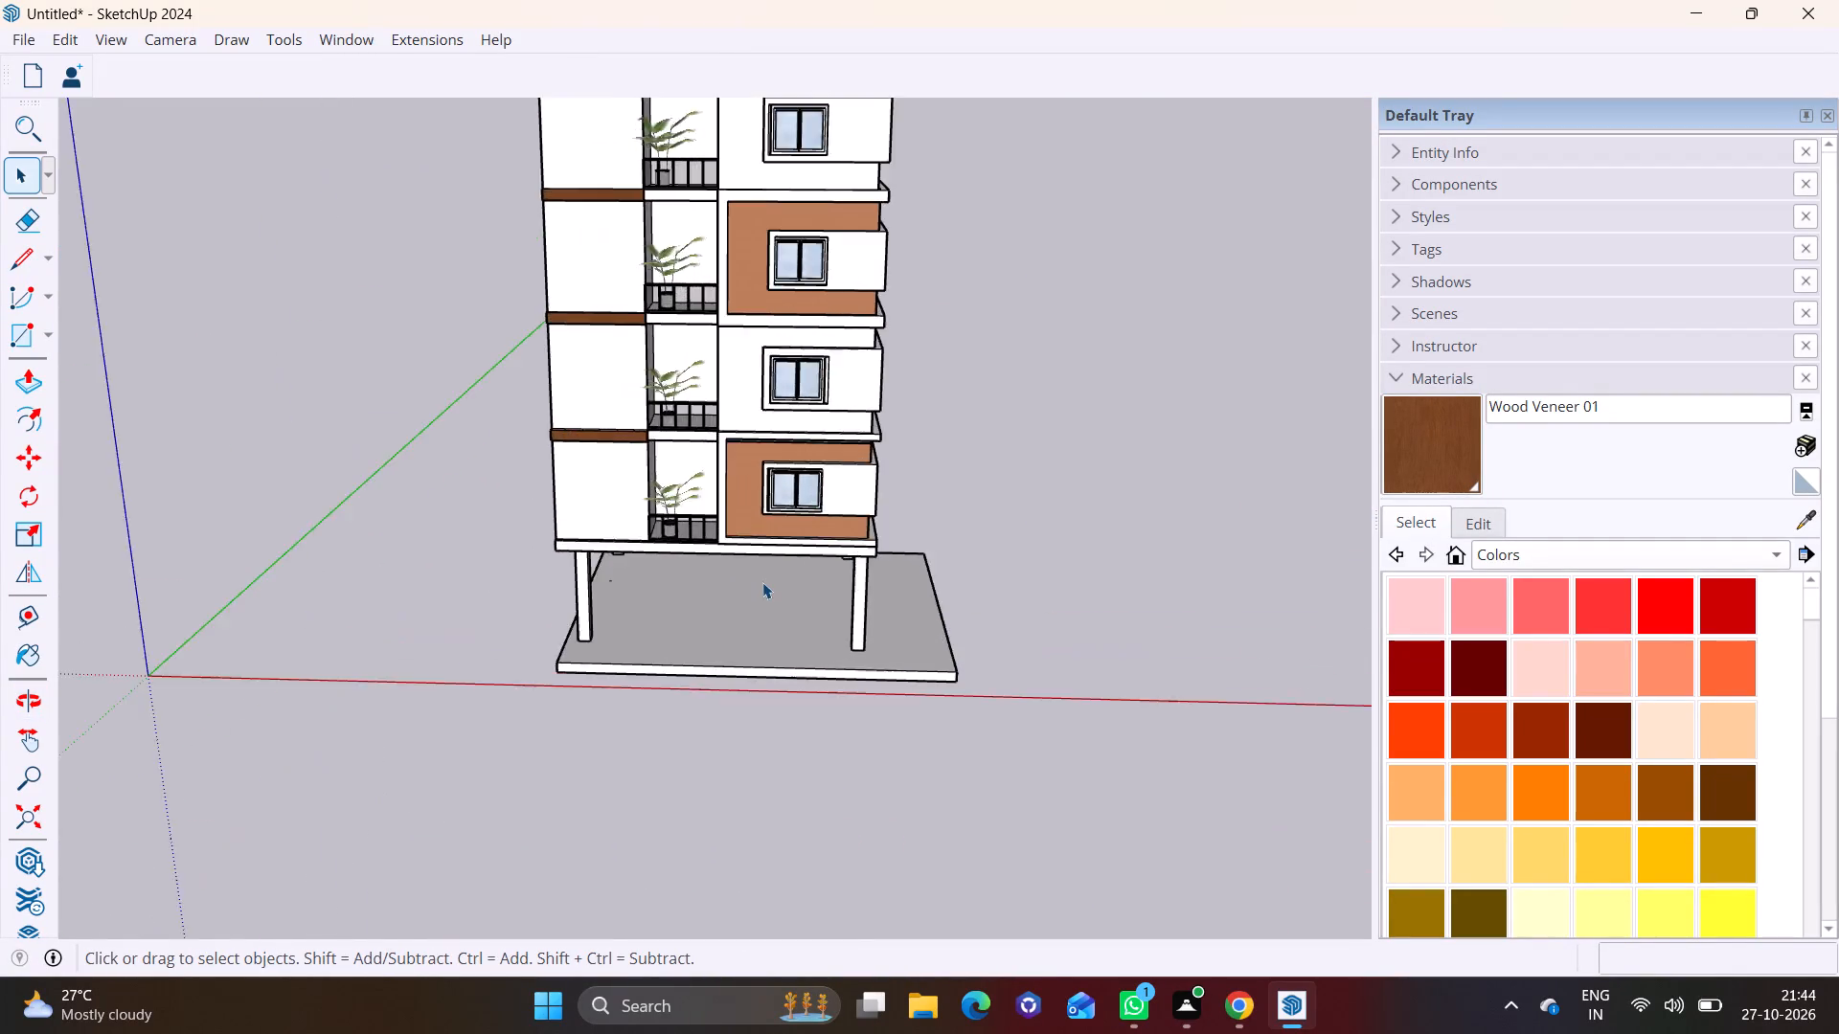
pyautogui.scroll(7, 762, 582)
pyautogui.keyDown('shift'); pyautogui.moveTo(777, 601); pyautogui.dragTo(753, 704, button='middle'); pyautogui.keyUp('shift')
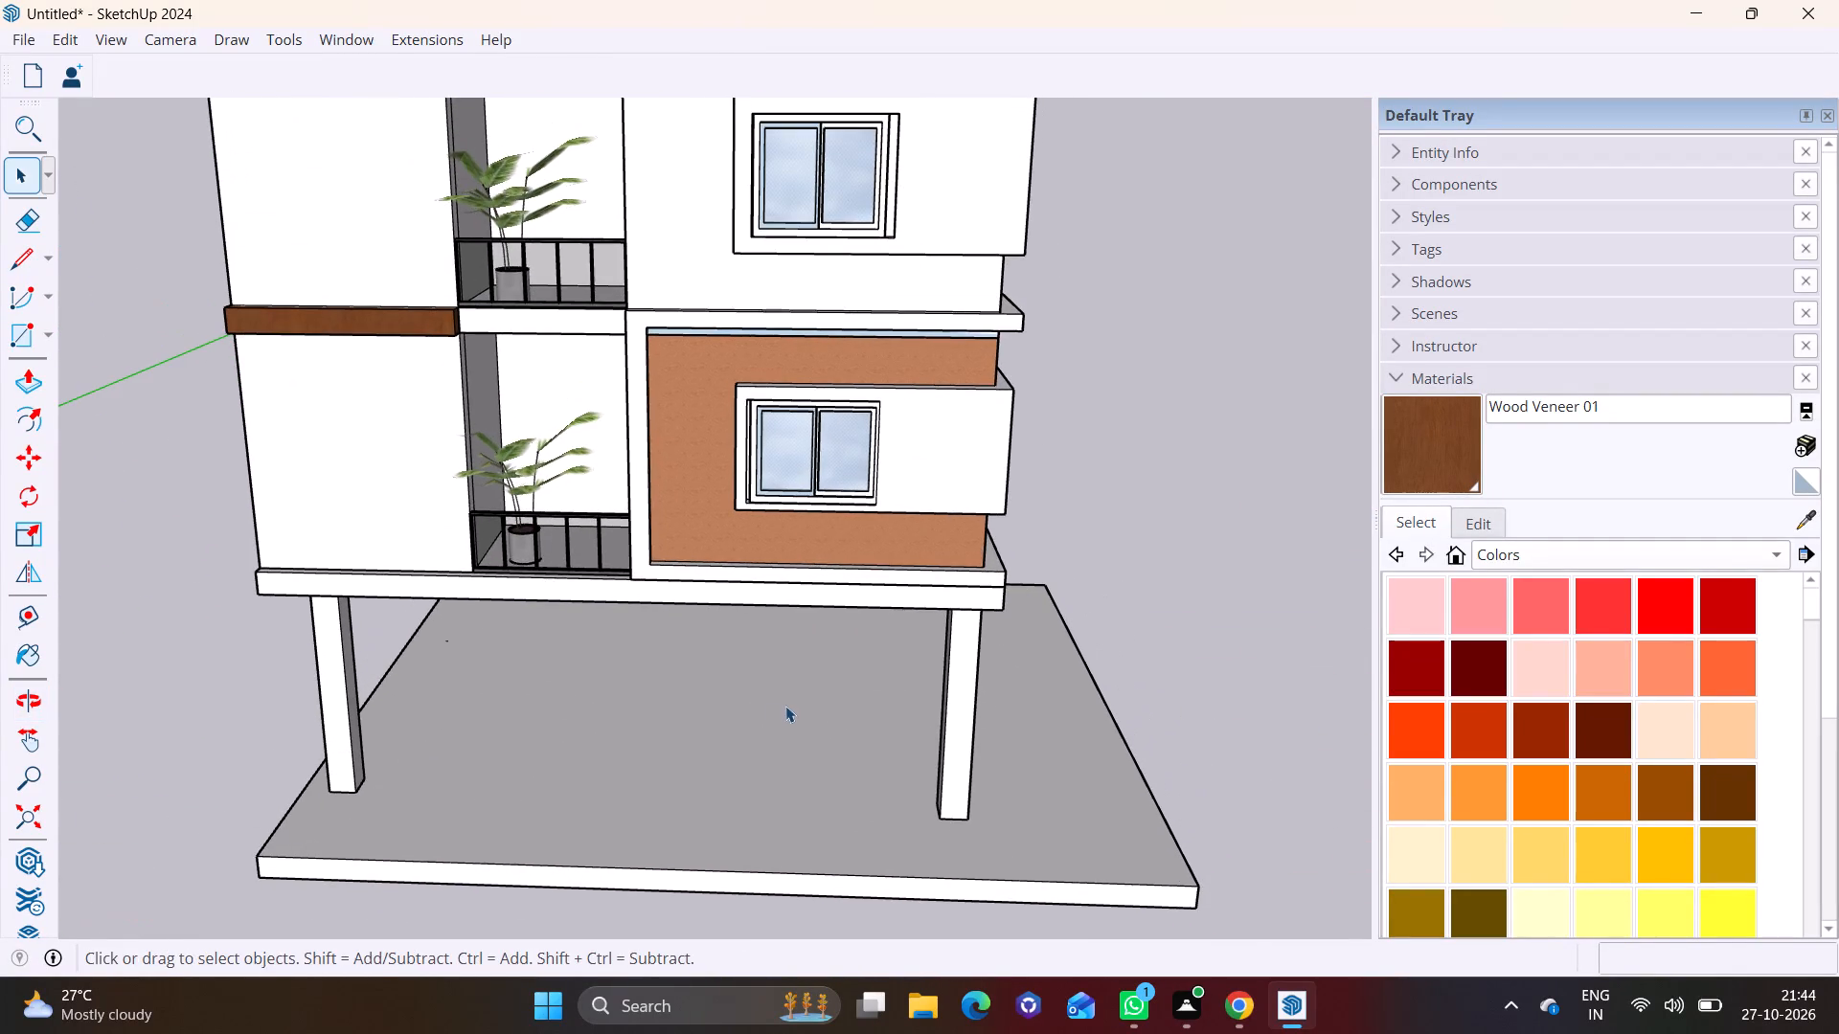
pyautogui.scroll(1, 788, 702)
pyautogui.moveTo(788, 702); pyautogui.dragTo(429, 618, button='middle')
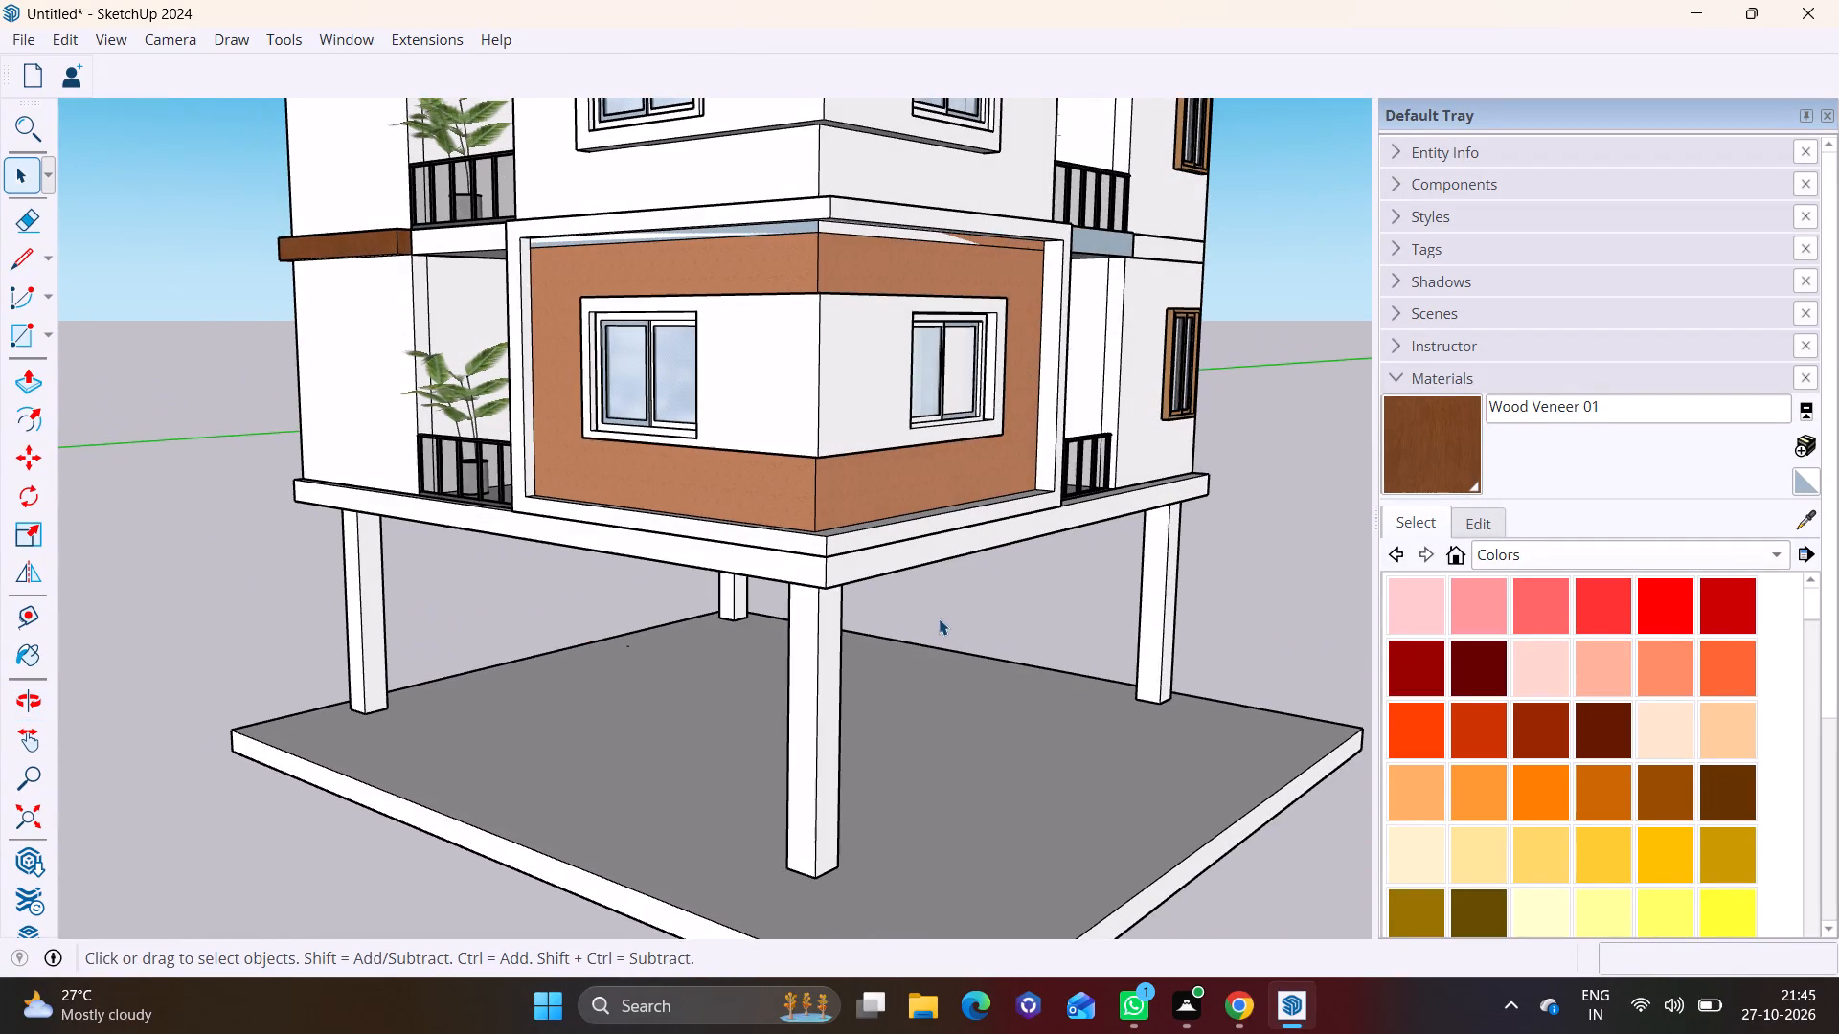
pyautogui.scroll(-5, 939, 618)
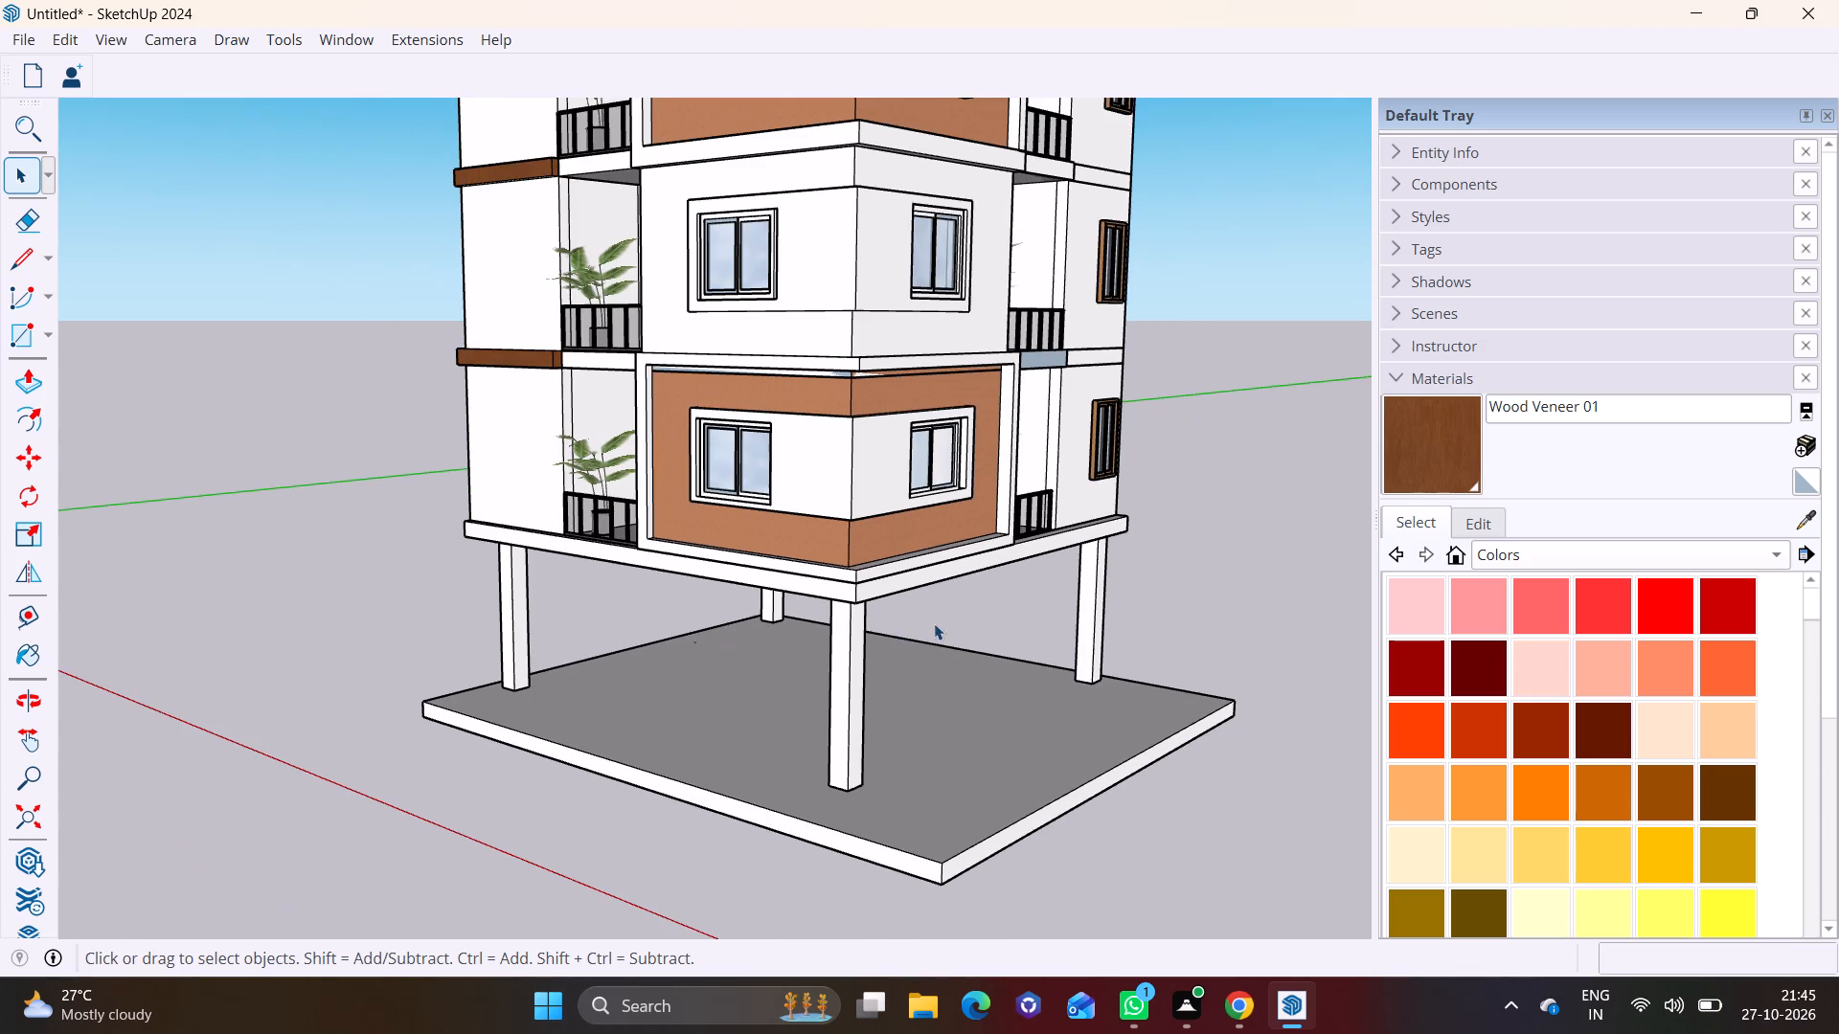
pyautogui.keyDown('shift'); pyautogui.moveTo(946, 622); pyautogui.dragTo(850, 656, button='middle'); pyautogui.keyUp('shift')
pyautogui.moveTo(952, 642); pyautogui.dragTo(796, 632, button='middle')
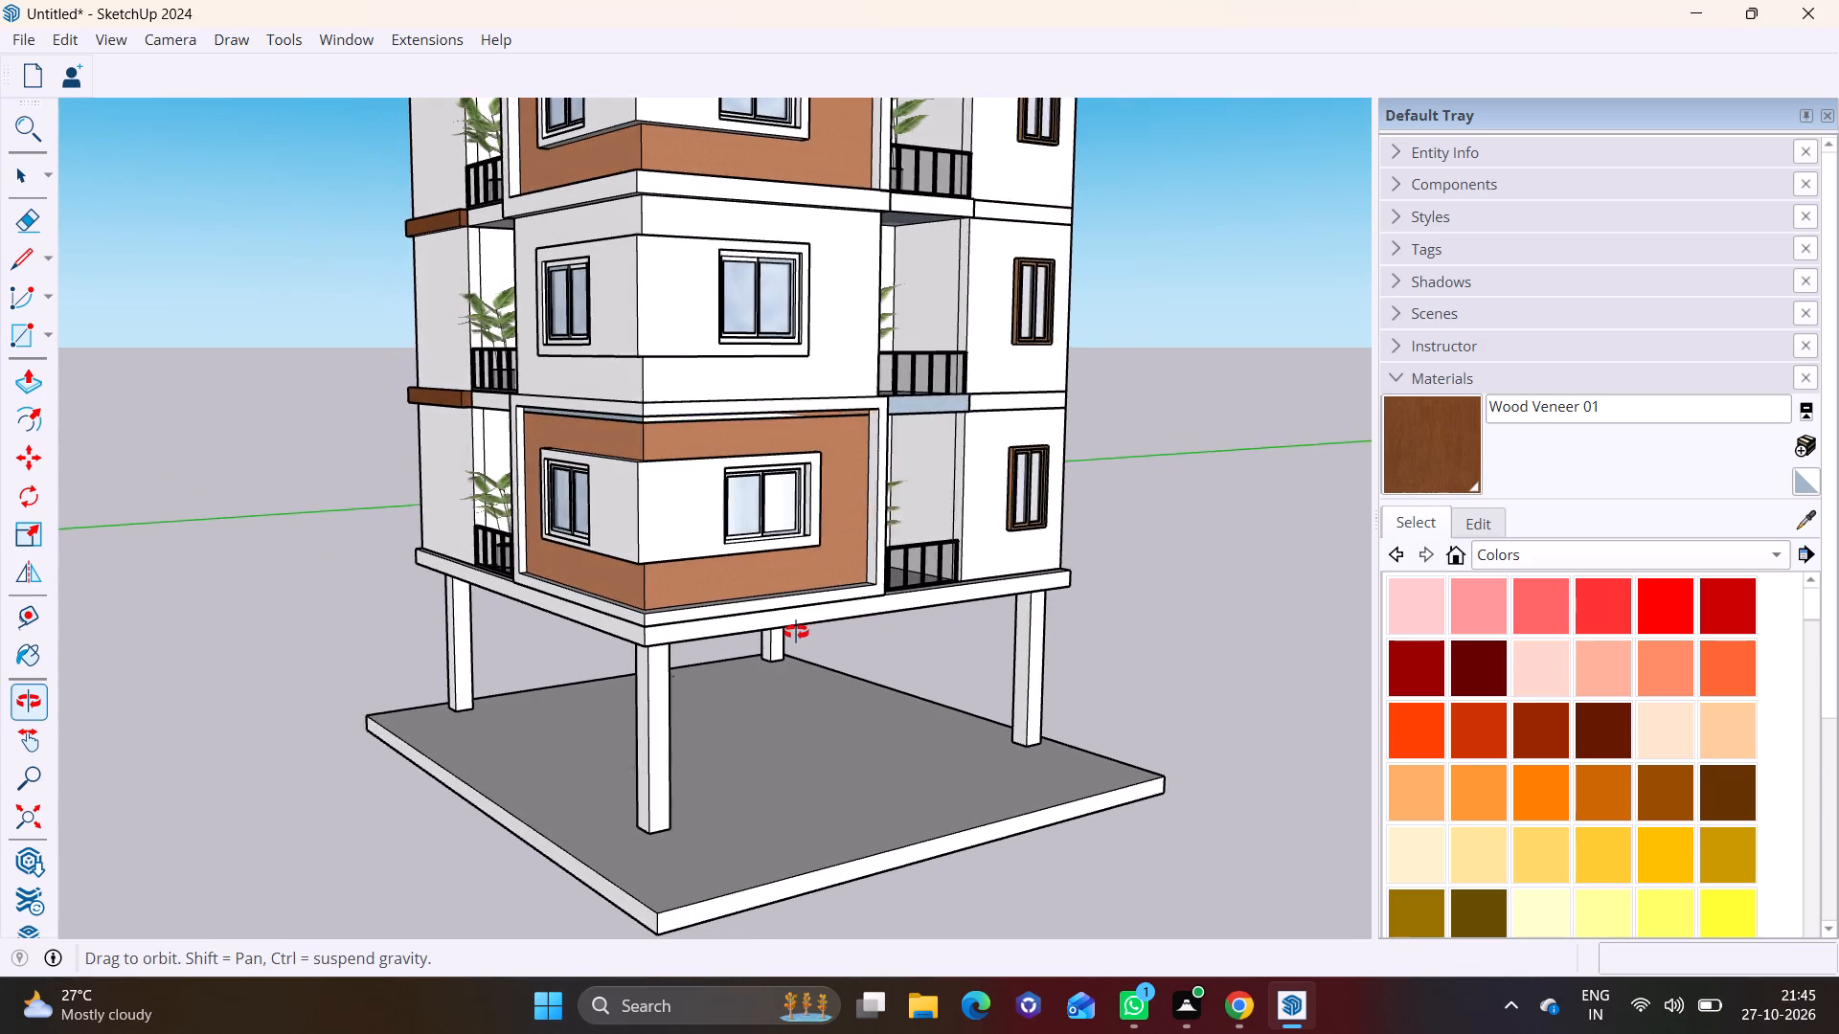
pyautogui.moveTo(796, 632); pyautogui.dragTo(788, 629, button='middle')
pyautogui.keyDown('shift'); pyautogui.moveTo(957, 619); pyautogui.dragTo(827, 483, button='middle'); pyautogui.keyUp('shift')
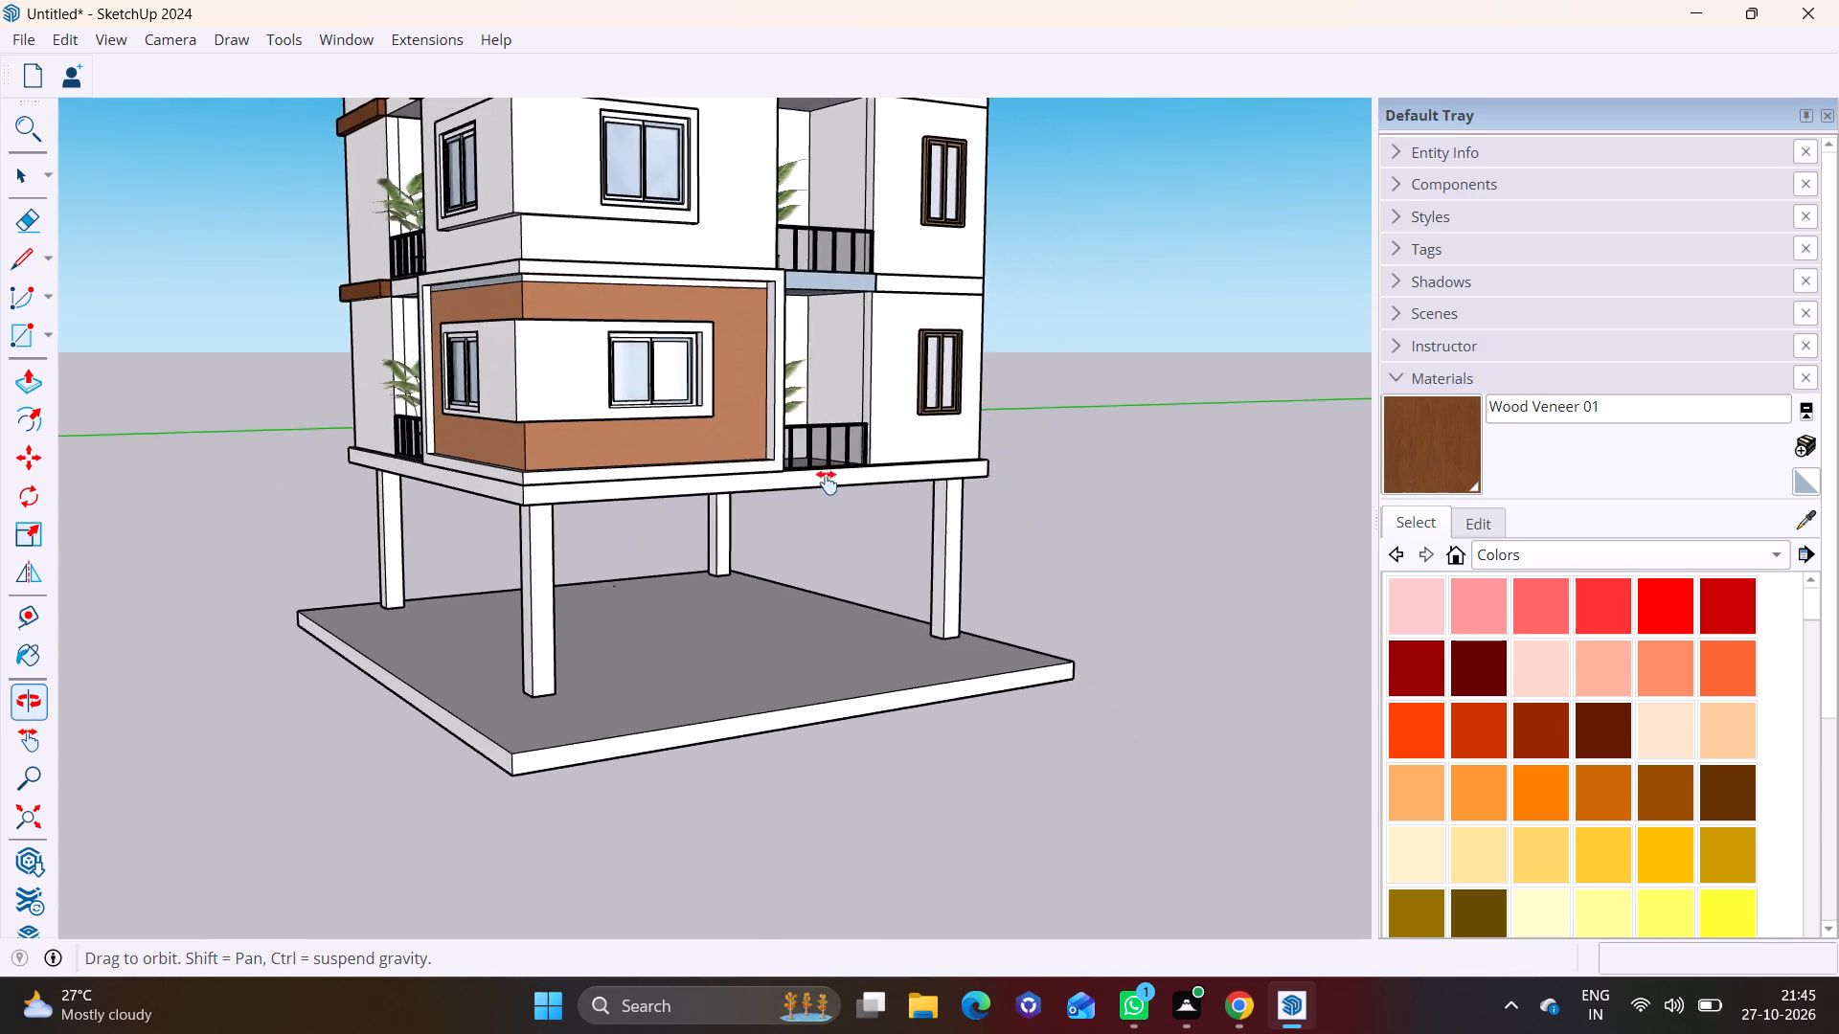
pyautogui.keyDown('shift'); pyautogui.moveTo(827, 483); pyautogui.dragTo(803, 481, button='middle'); pyautogui.keyUp('shift')
# Push/Pull the base slab's side face beside the blank, windowless wall outward by about 5' 5".
pyautogui.moveTo(938, 624); pyautogui.dragTo(598, 780, button='middle')
pyautogui.scroll(1, 880, 683)
pyautogui.scroll(5, 1014, 634)
pyautogui.moveTo(949, 571); pyautogui.dragTo(771, 453, button='middle')
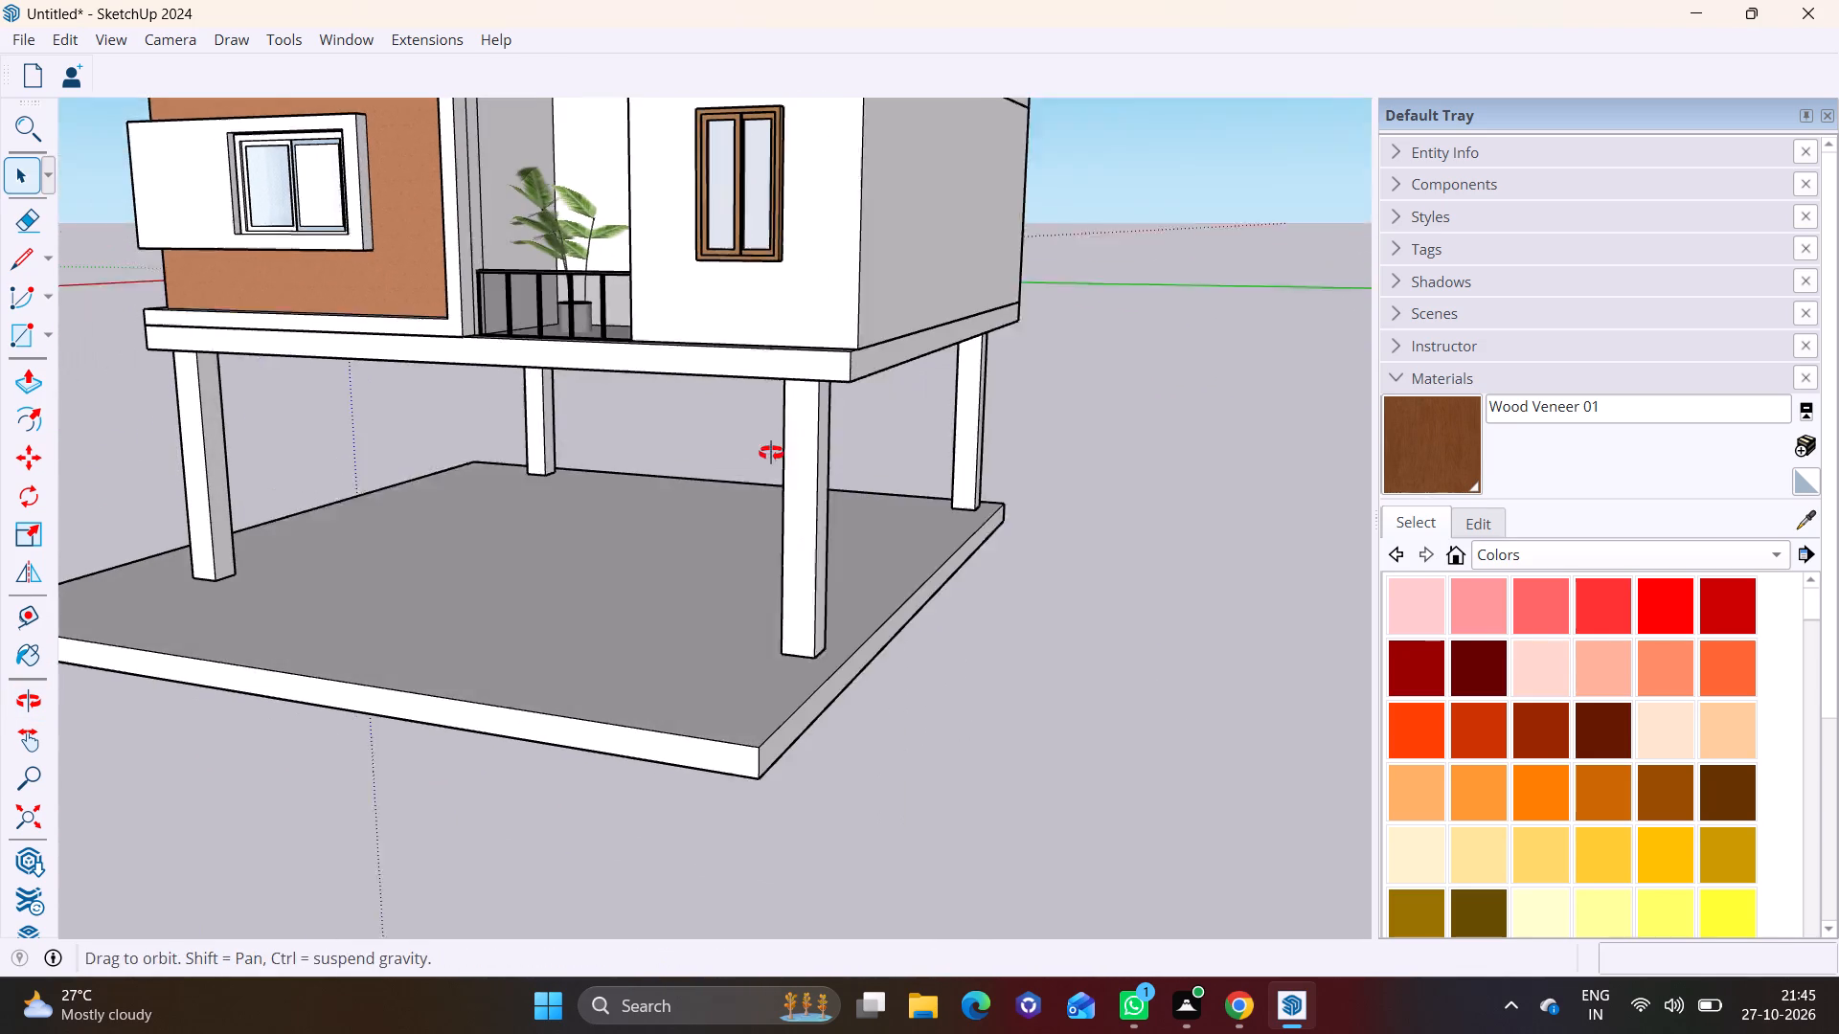
pyautogui.moveTo(771, 453); pyautogui.dragTo(770, 452, button='middle')
pyautogui.click(900, 613)
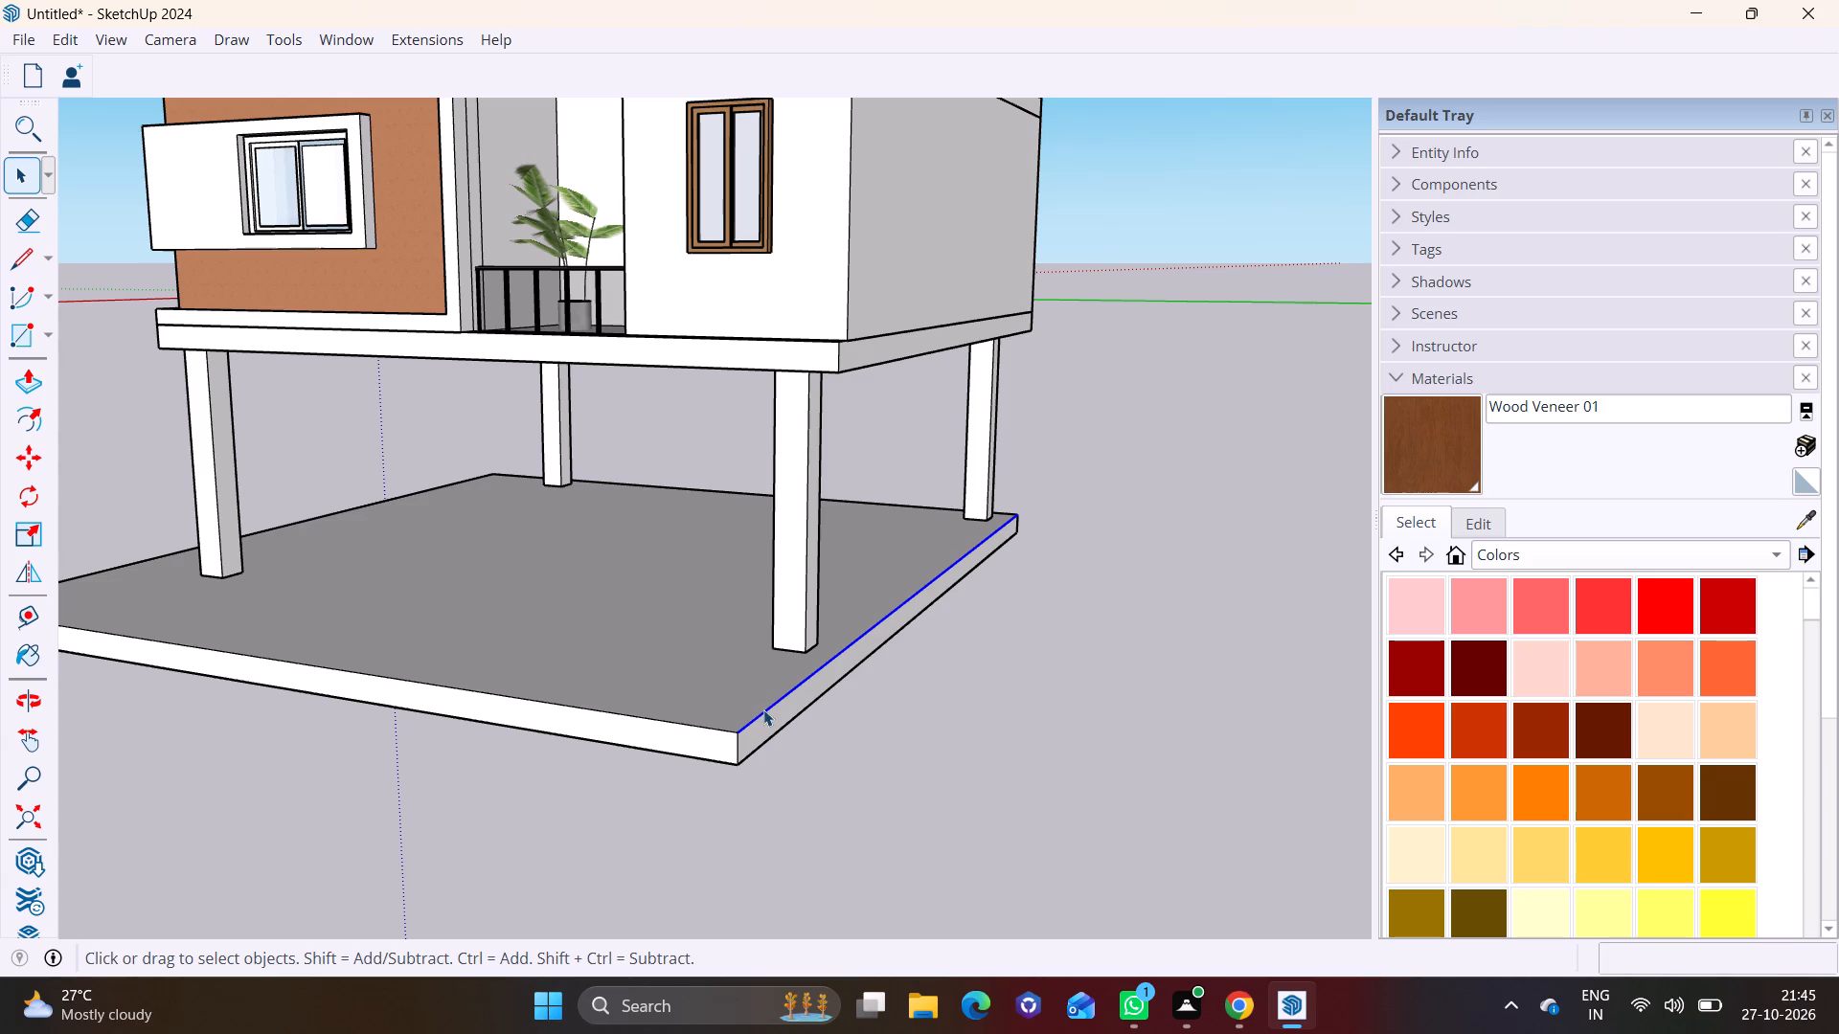
pyautogui.click(774, 714)
pyautogui.click(23, 371)
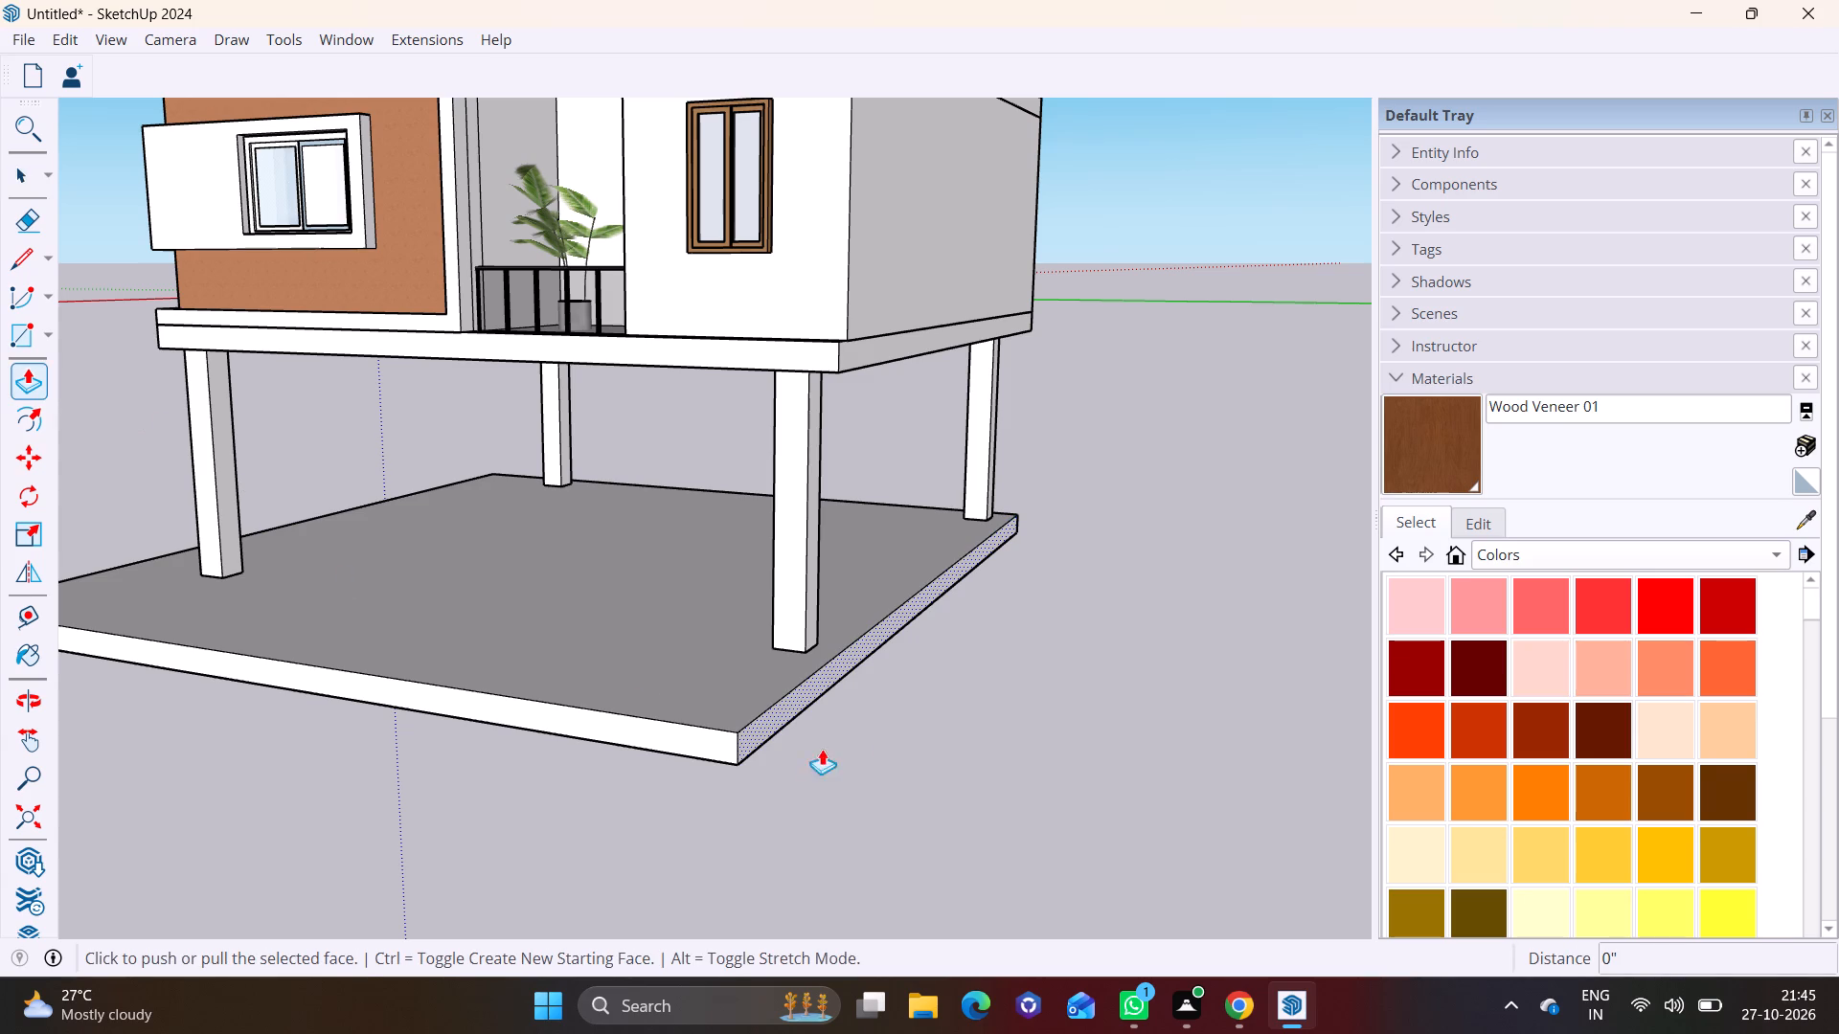
pyautogui.click(807, 681)
pyautogui.click(972, 678)
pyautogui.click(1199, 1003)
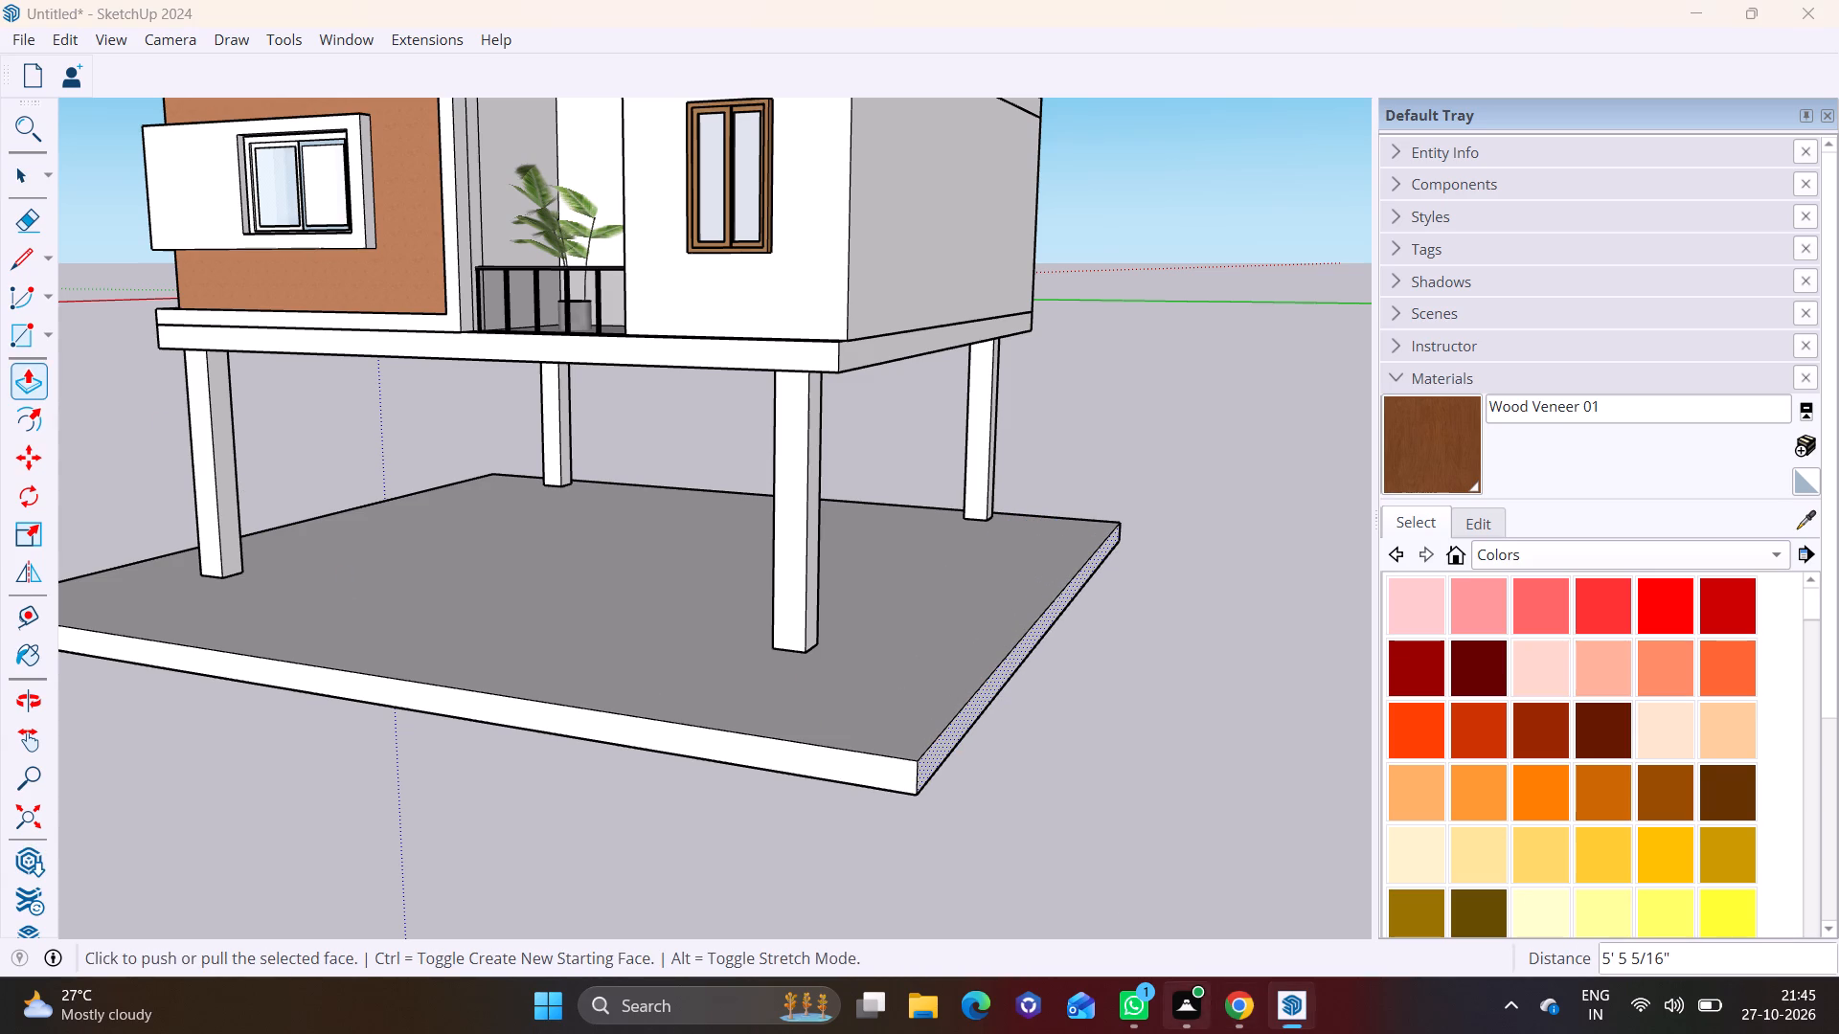
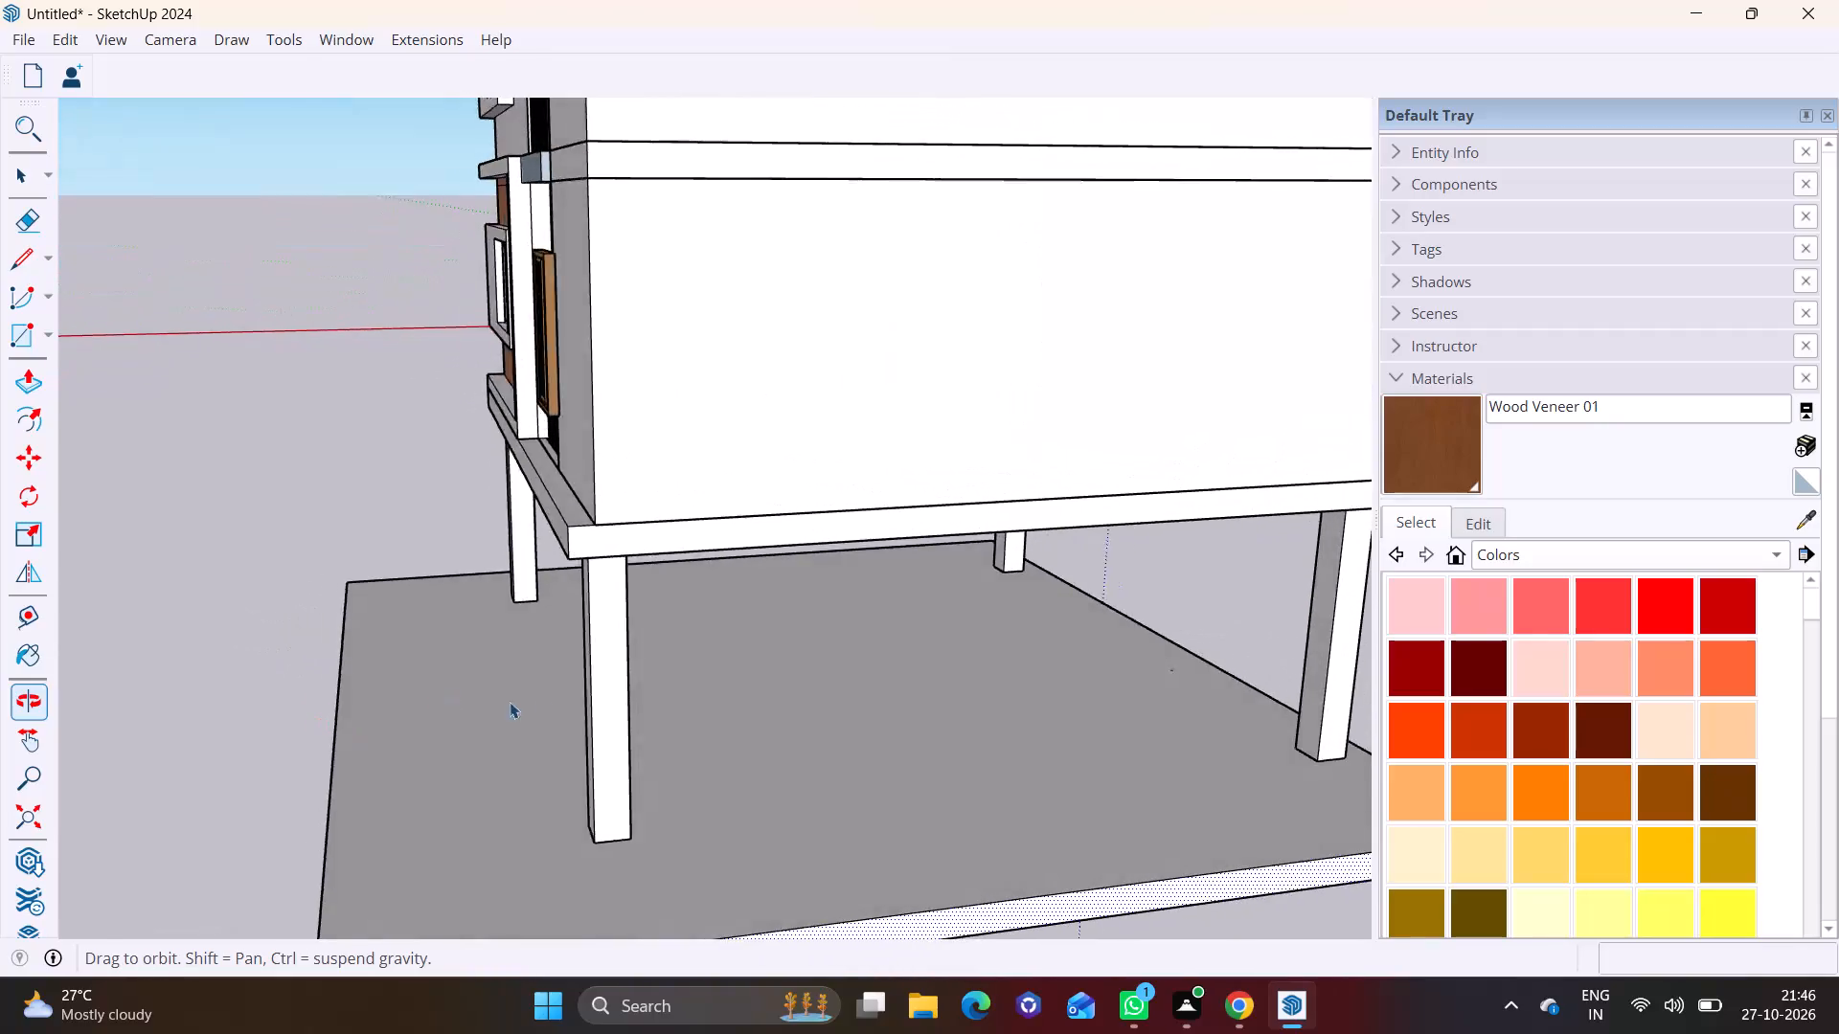
# Push/Pull the base slab's side face beside the second blank wall, next to the brown-ledge balcony side, outward by about 4' 6".
pyautogui.scroll(-4, 577, 727)
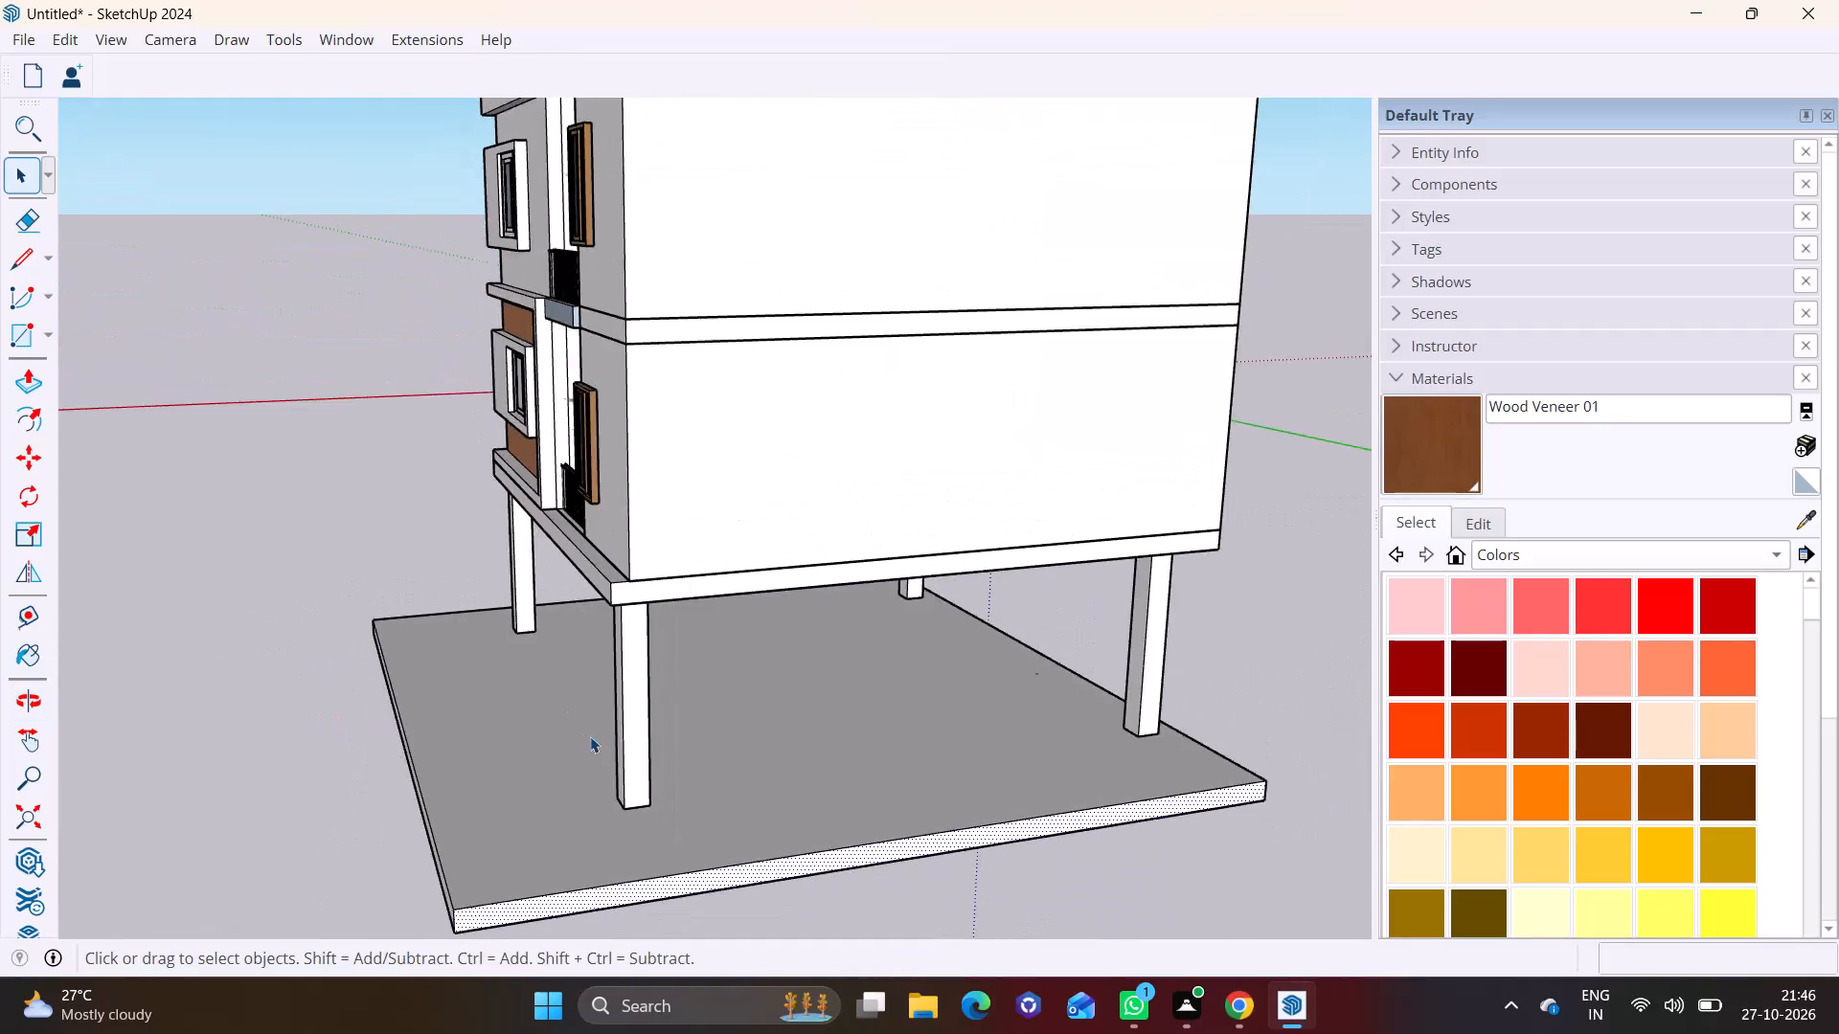
pyautogui.scroll(-3, 590, 736)
pyautogui.moveTo(601, 753); pyautogui.dragTo(1612, 687, button='middle')
pyautogui.scroll(6, 670, 707)
pyautogui.moveTo(593, 719); pyautogui.dragTo(615, 730, button='middle')
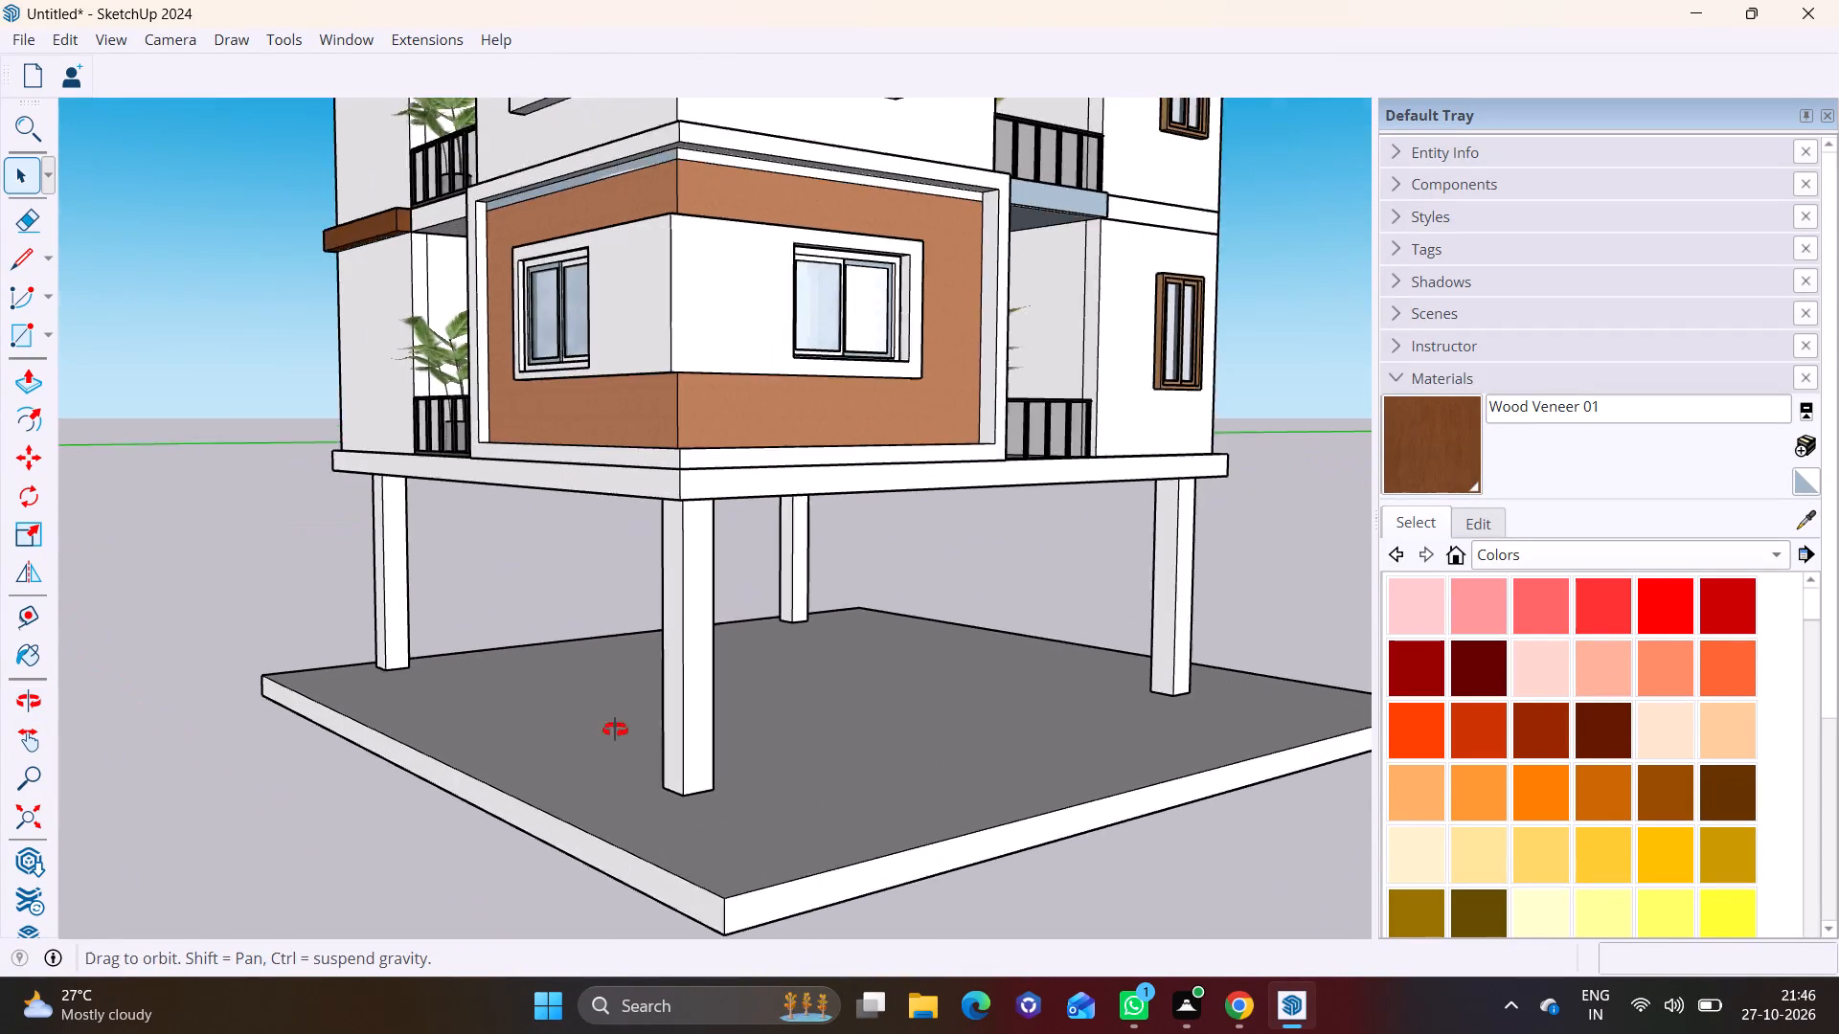
pyautogui.moveTo(615, 730); pyautogui.dragTo(1574, 800, button='middle')
pyautogui.scroll(3, 602, 787)
pyautogui.keyDown('shift'); pyautogui.moveTo(609, 750); pyautogui.dragTo(817, 477, button='middle'); pyautogui.keyUp('shift')
pyautogui.click(668, 591)
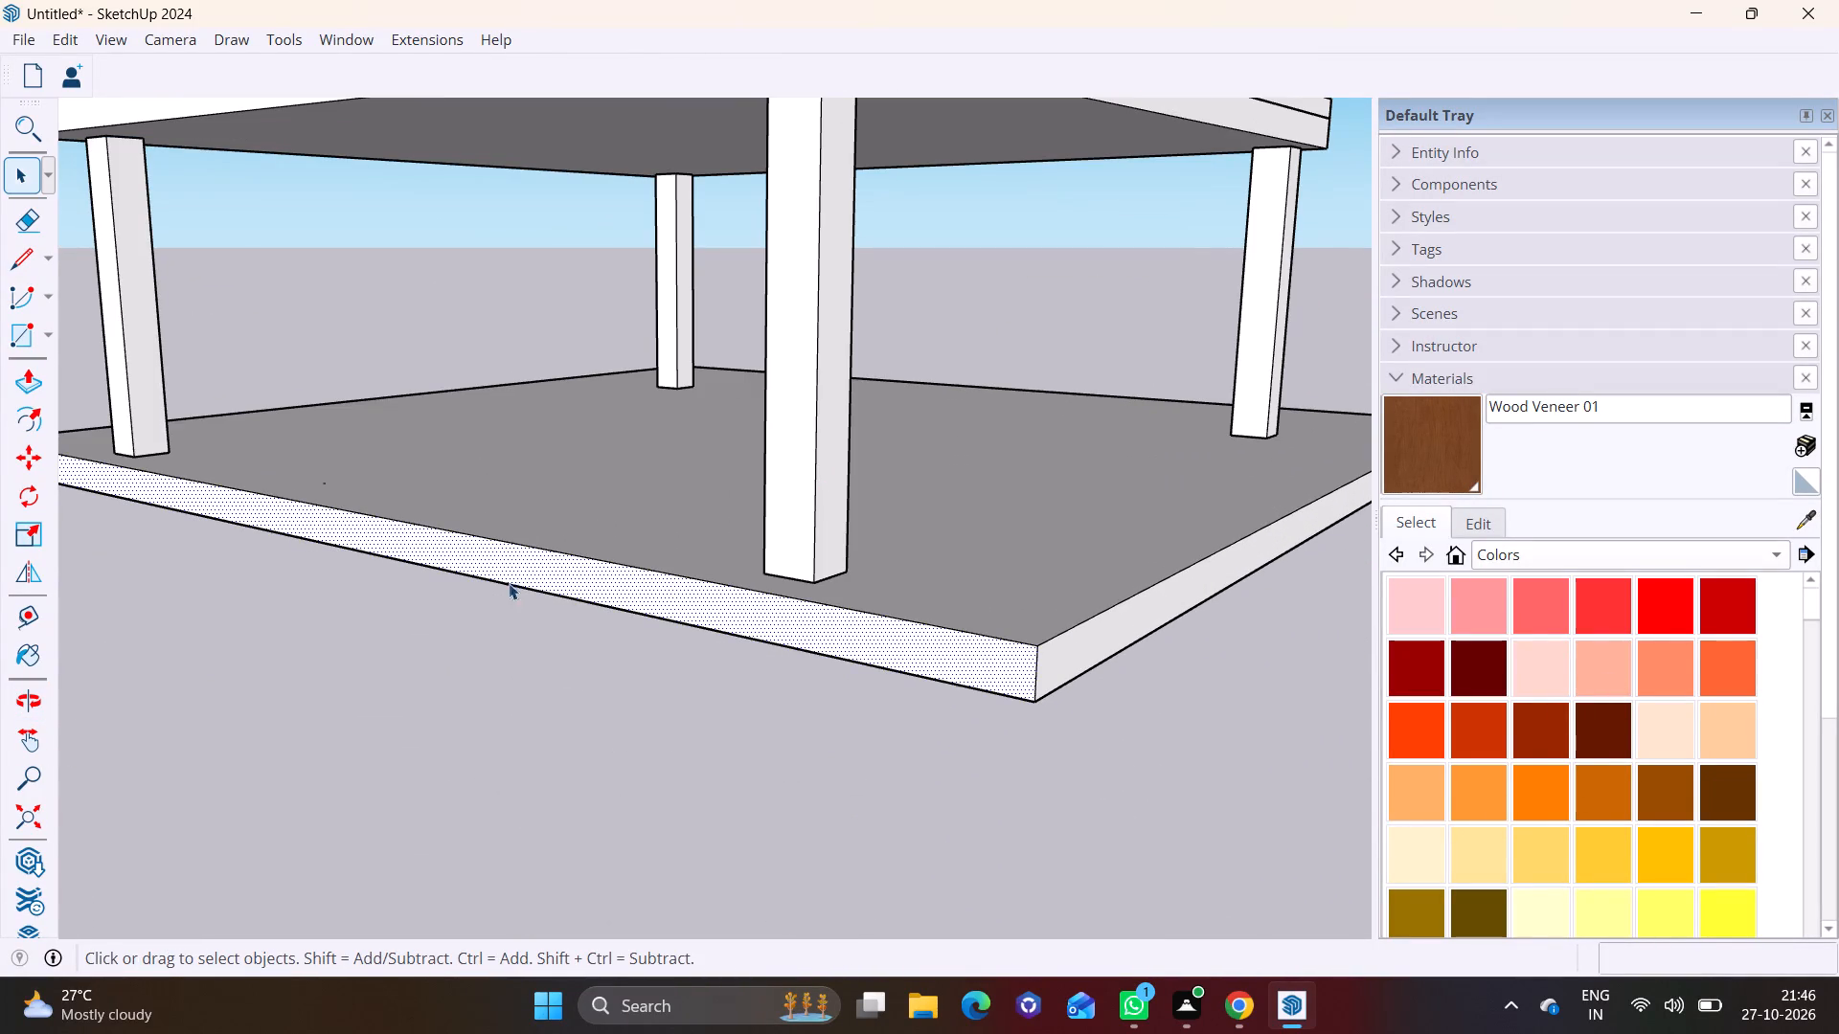
pyautogui.click(18, 378)
pyautogui.click(633, 572)
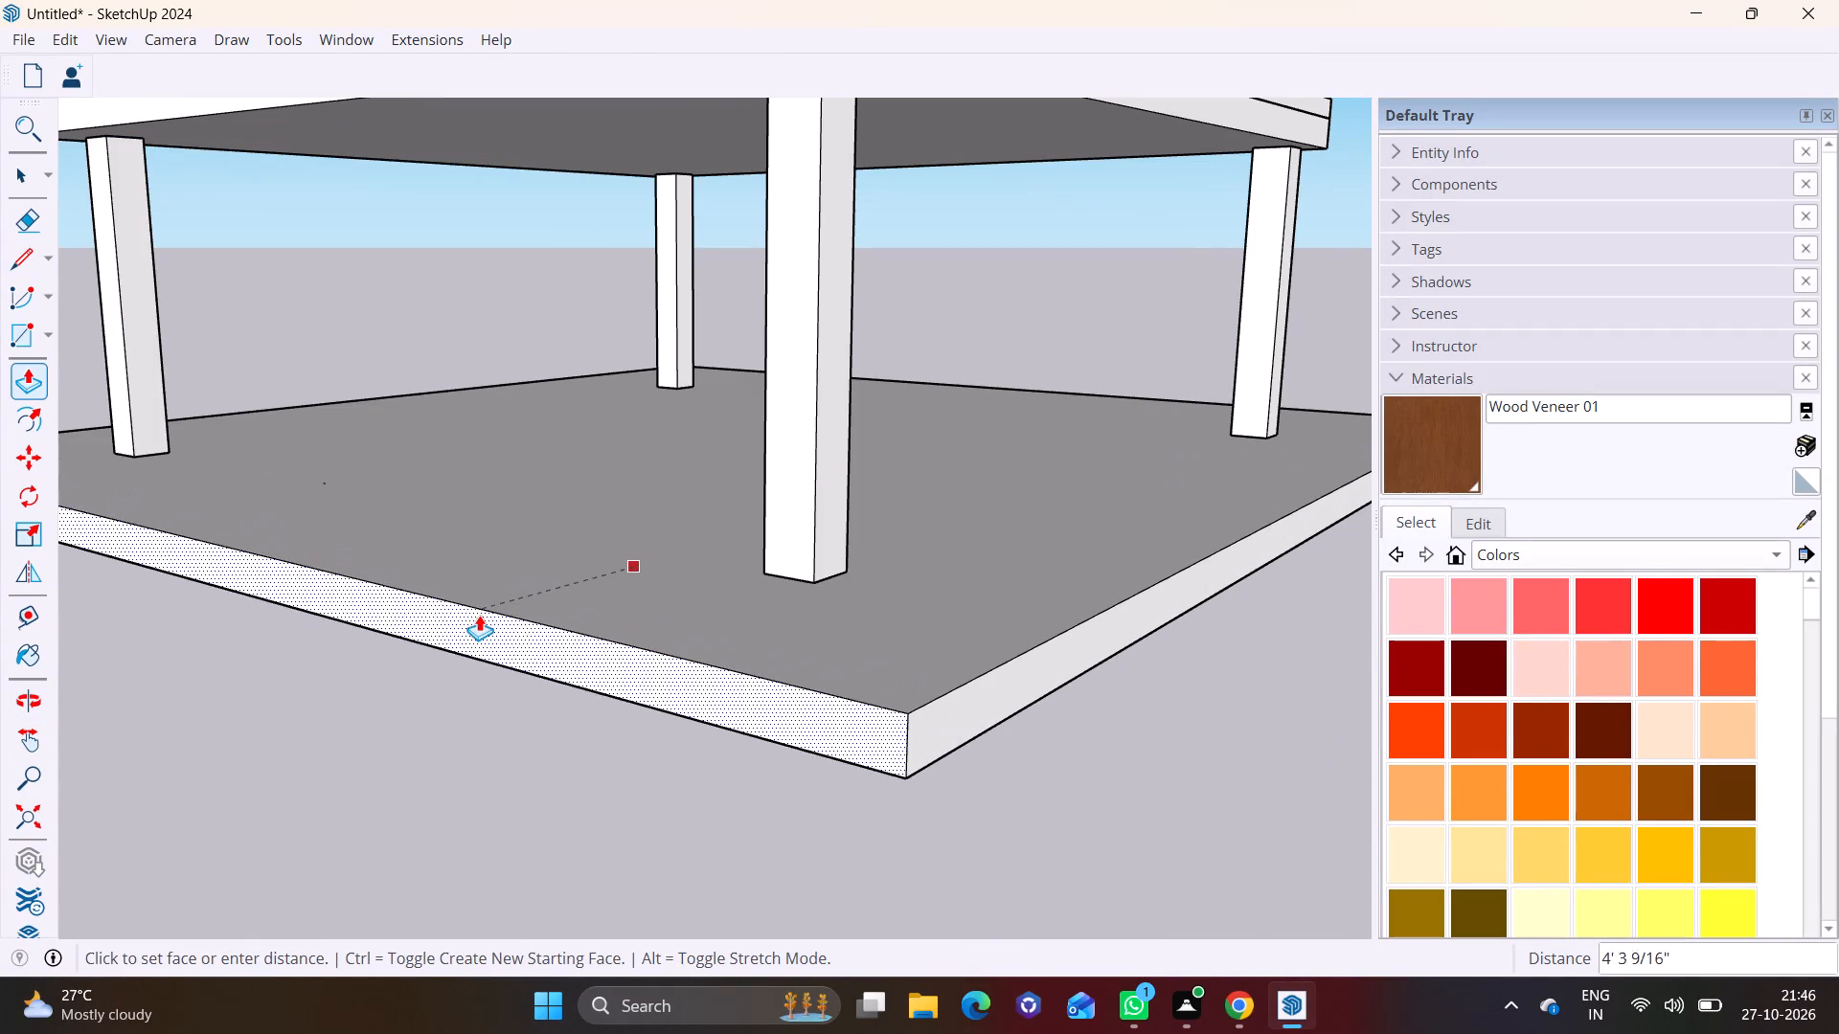
pyautogui.click(473, 615)
# Examine the widened base slab and its margins around the columns from several sides.
pyautogui.scroll(-4, 508, 582)
pyautogui.moveTo(465, 547); pyautogui.dragTo(1615, 592, button='middle')
pyautogui.scroll(-5, 653, 645)
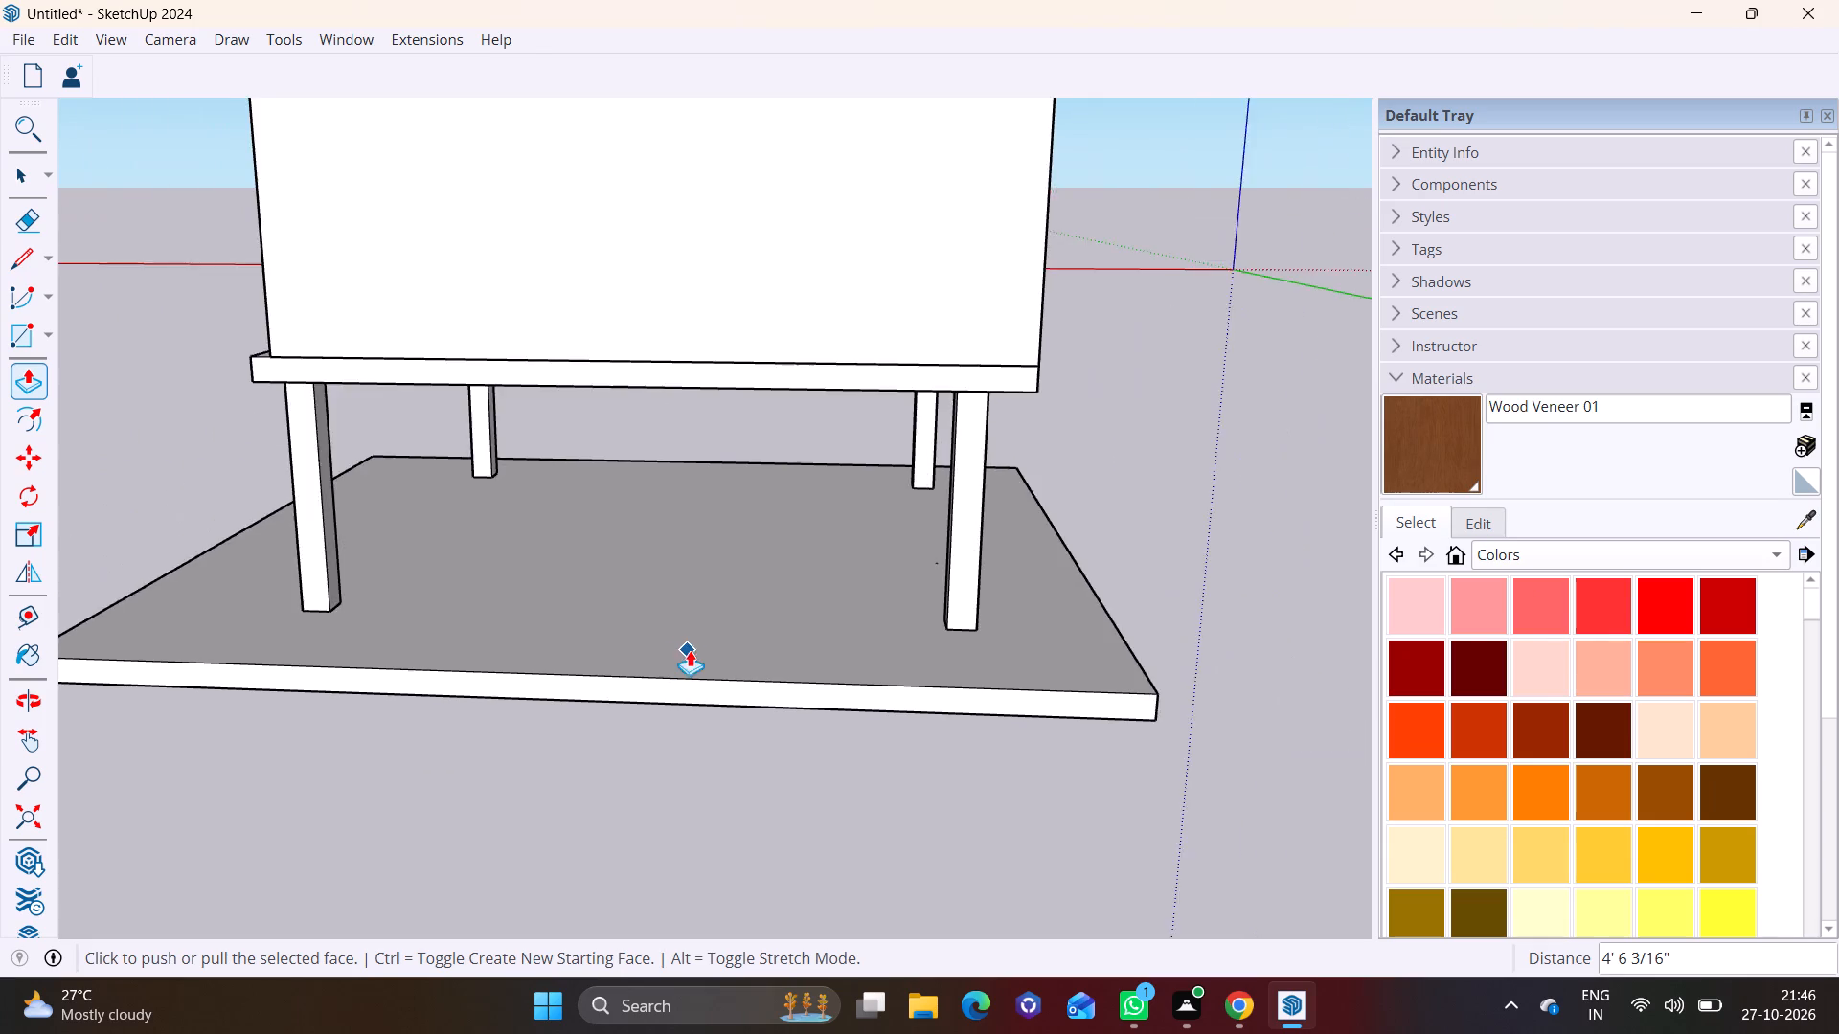
pyautogui.scroll(-2, 690, 650)
pyautogui.moveTo(770, 660); pyautogui.dragTo(1, 687, button='middle')
pyautogui.moveTo(957, 638); pyautogui.dragTo(121, 588, button='middle')
pyautogui.moveTo(845, 686); pyautogui.dragTo(313, 777, button='middle')
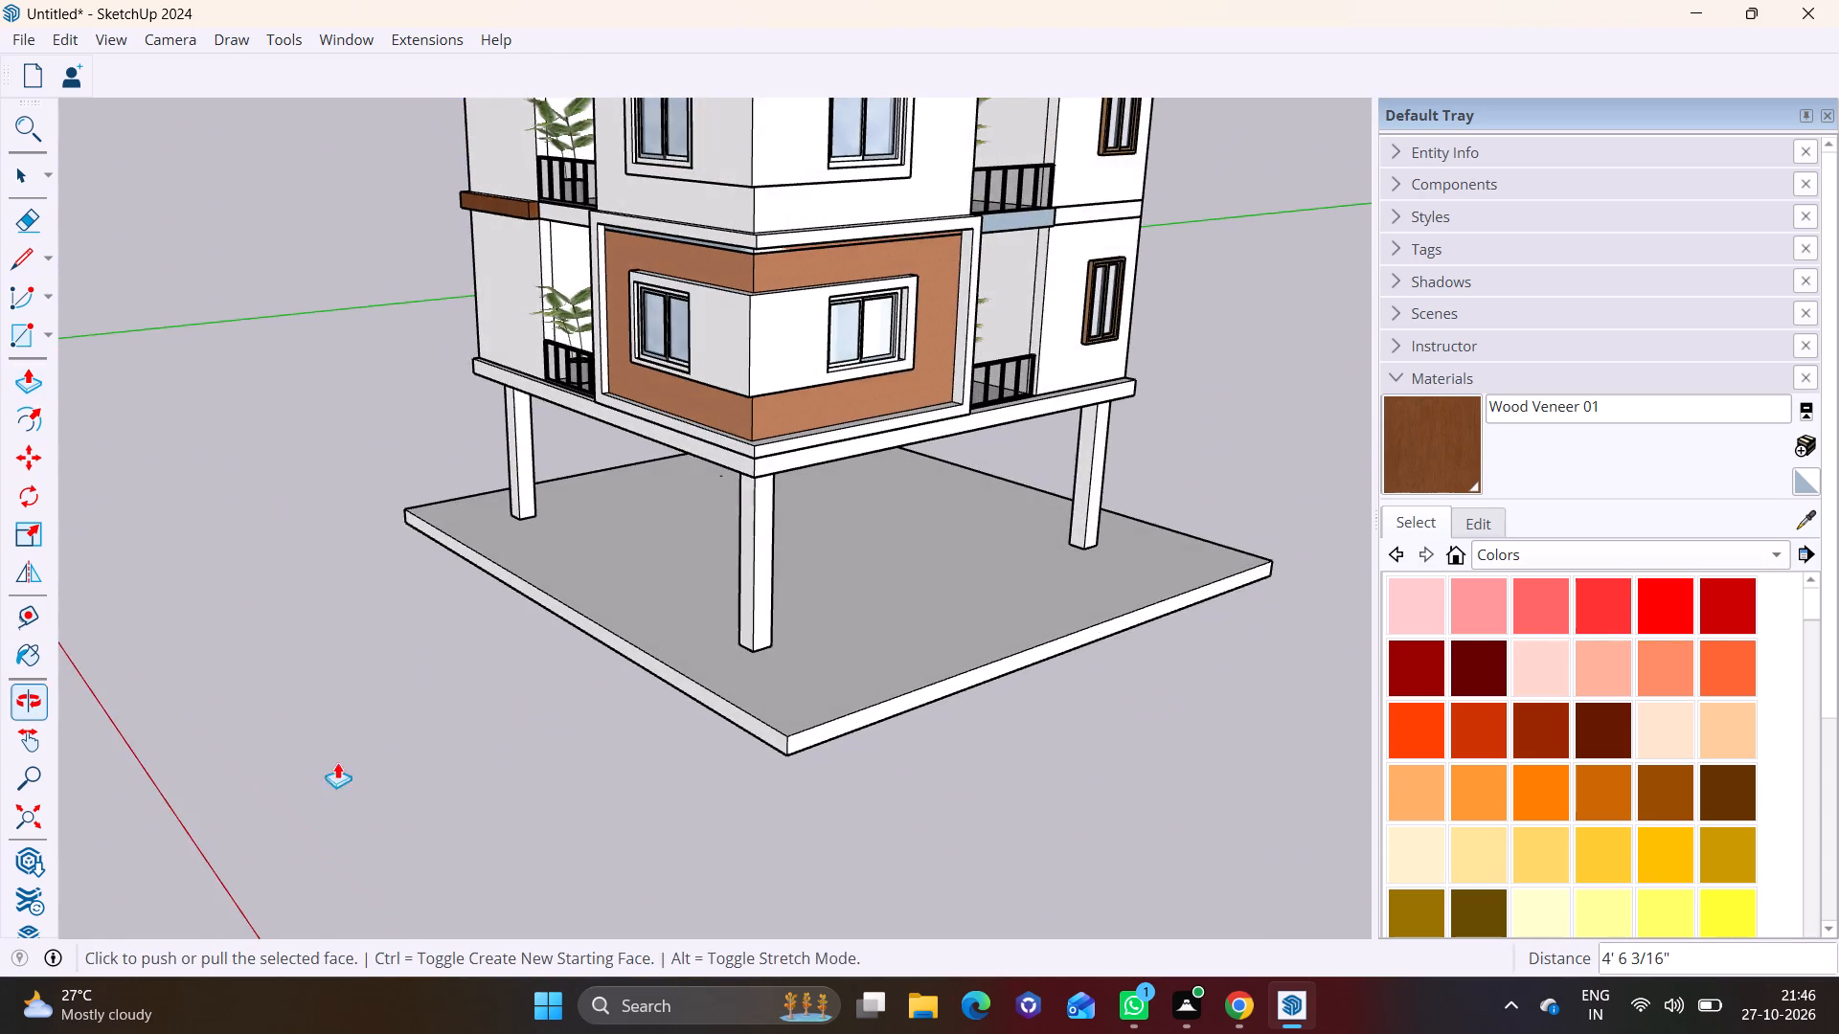
pyautogui.scroll(-2, 542, 735)
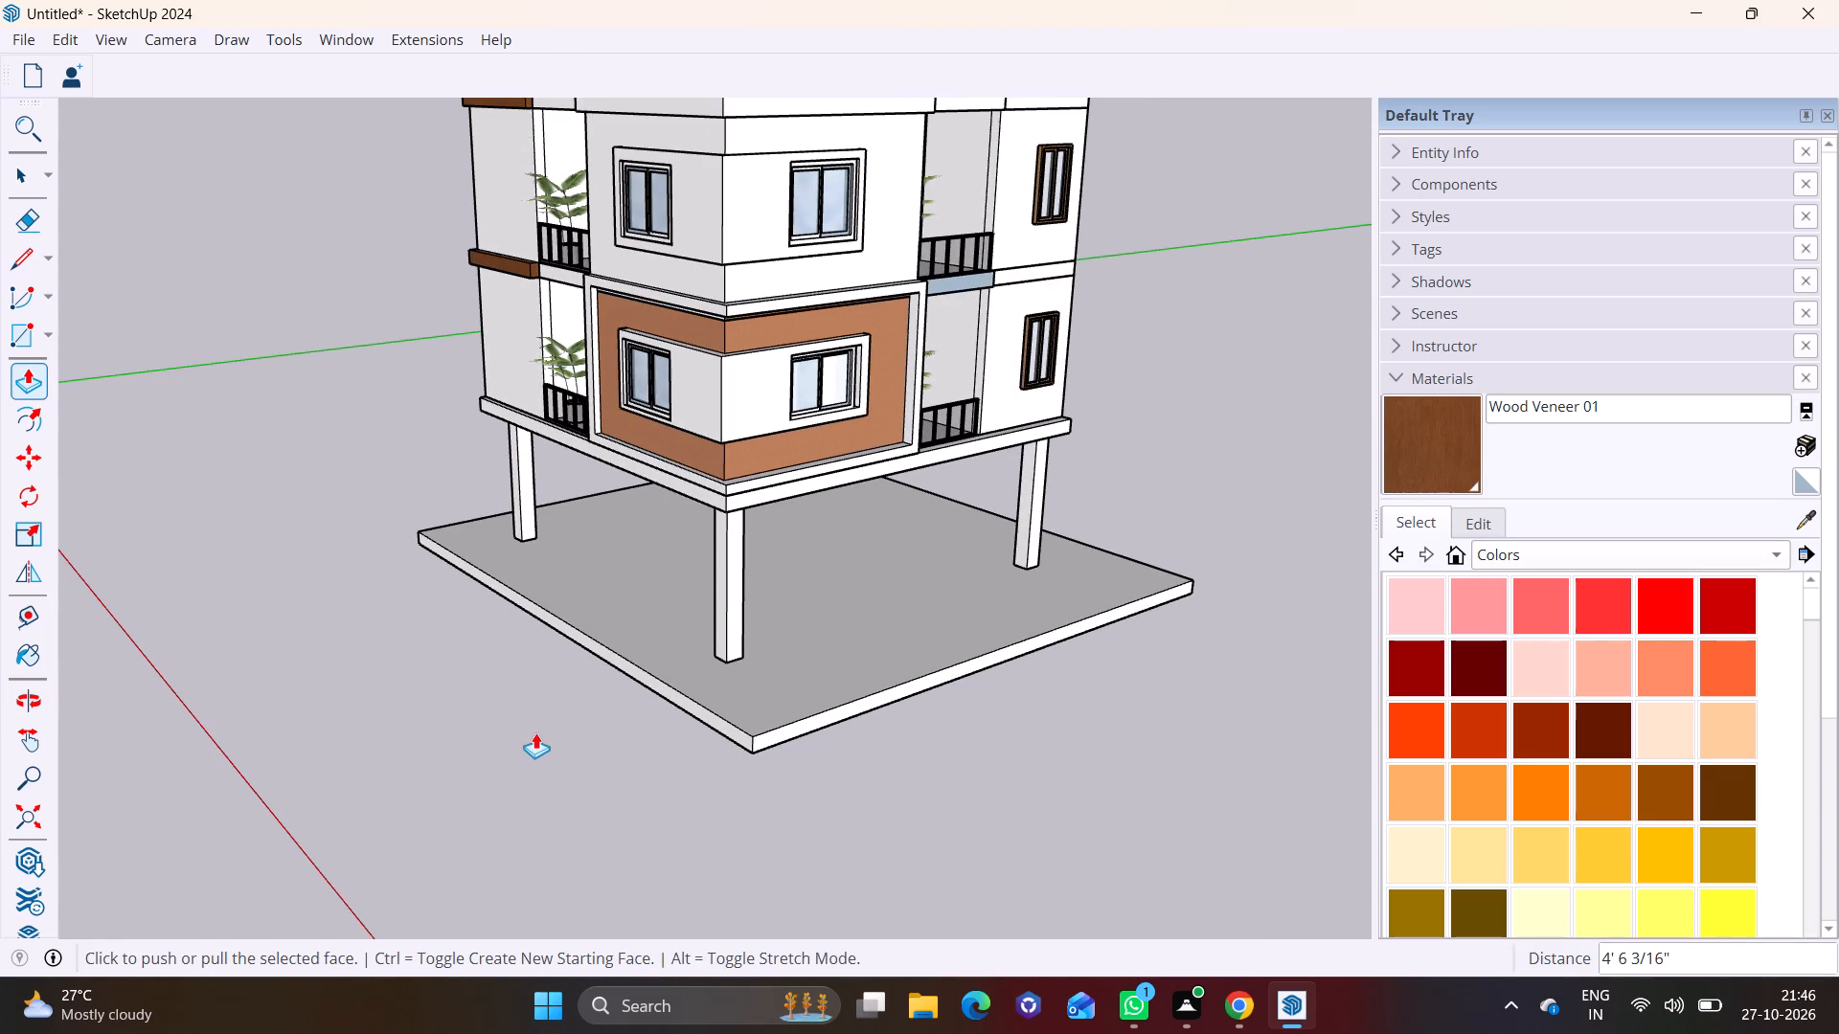
pyautogui.keyDown('shift'); pyautogui.moveTo(640, 743); pyautogui.dragTo(647, 733, button='middle'); pyautogui.keyUp('shift')
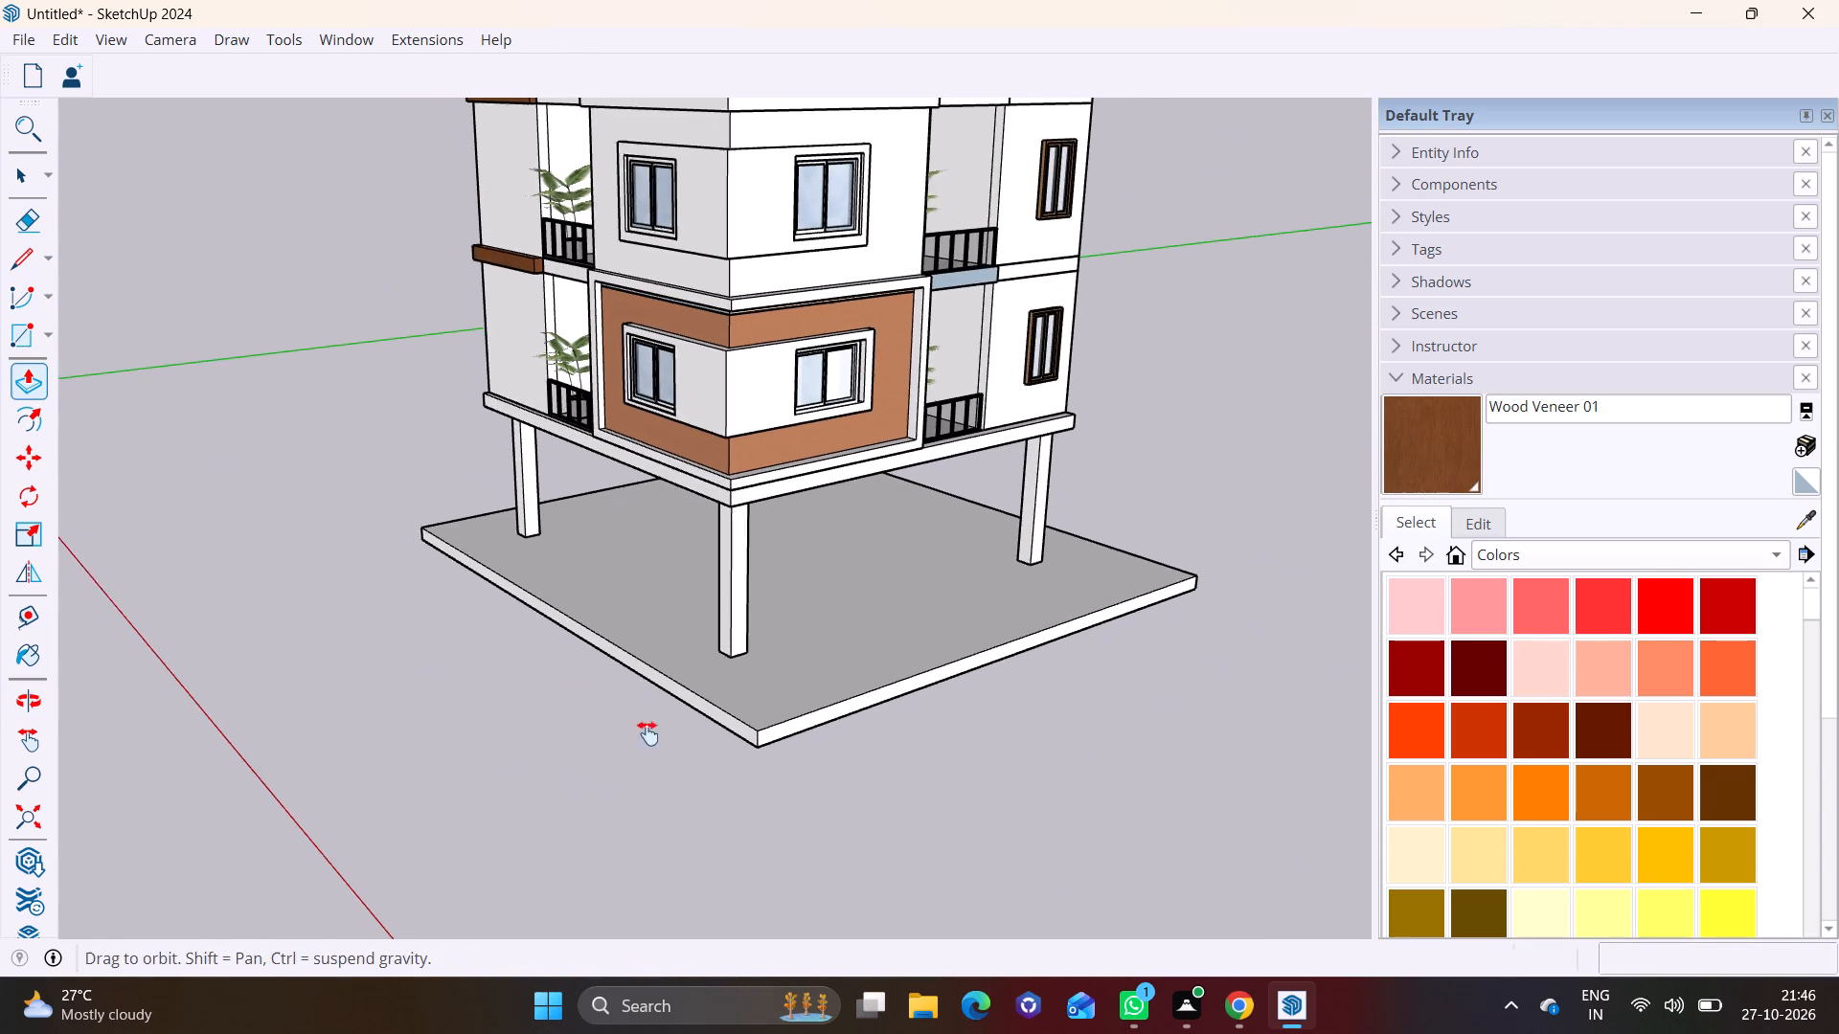
pyautogui.keyDown('shift'); pyautogui.moveTo(647, 733); pyautogui.dragTo(663, 716, button='middle'); pyautogui.keyUp('shift')
pyautogui.moveTo(671, 669); pyautogui.dragTo(812, 673, button='middle')
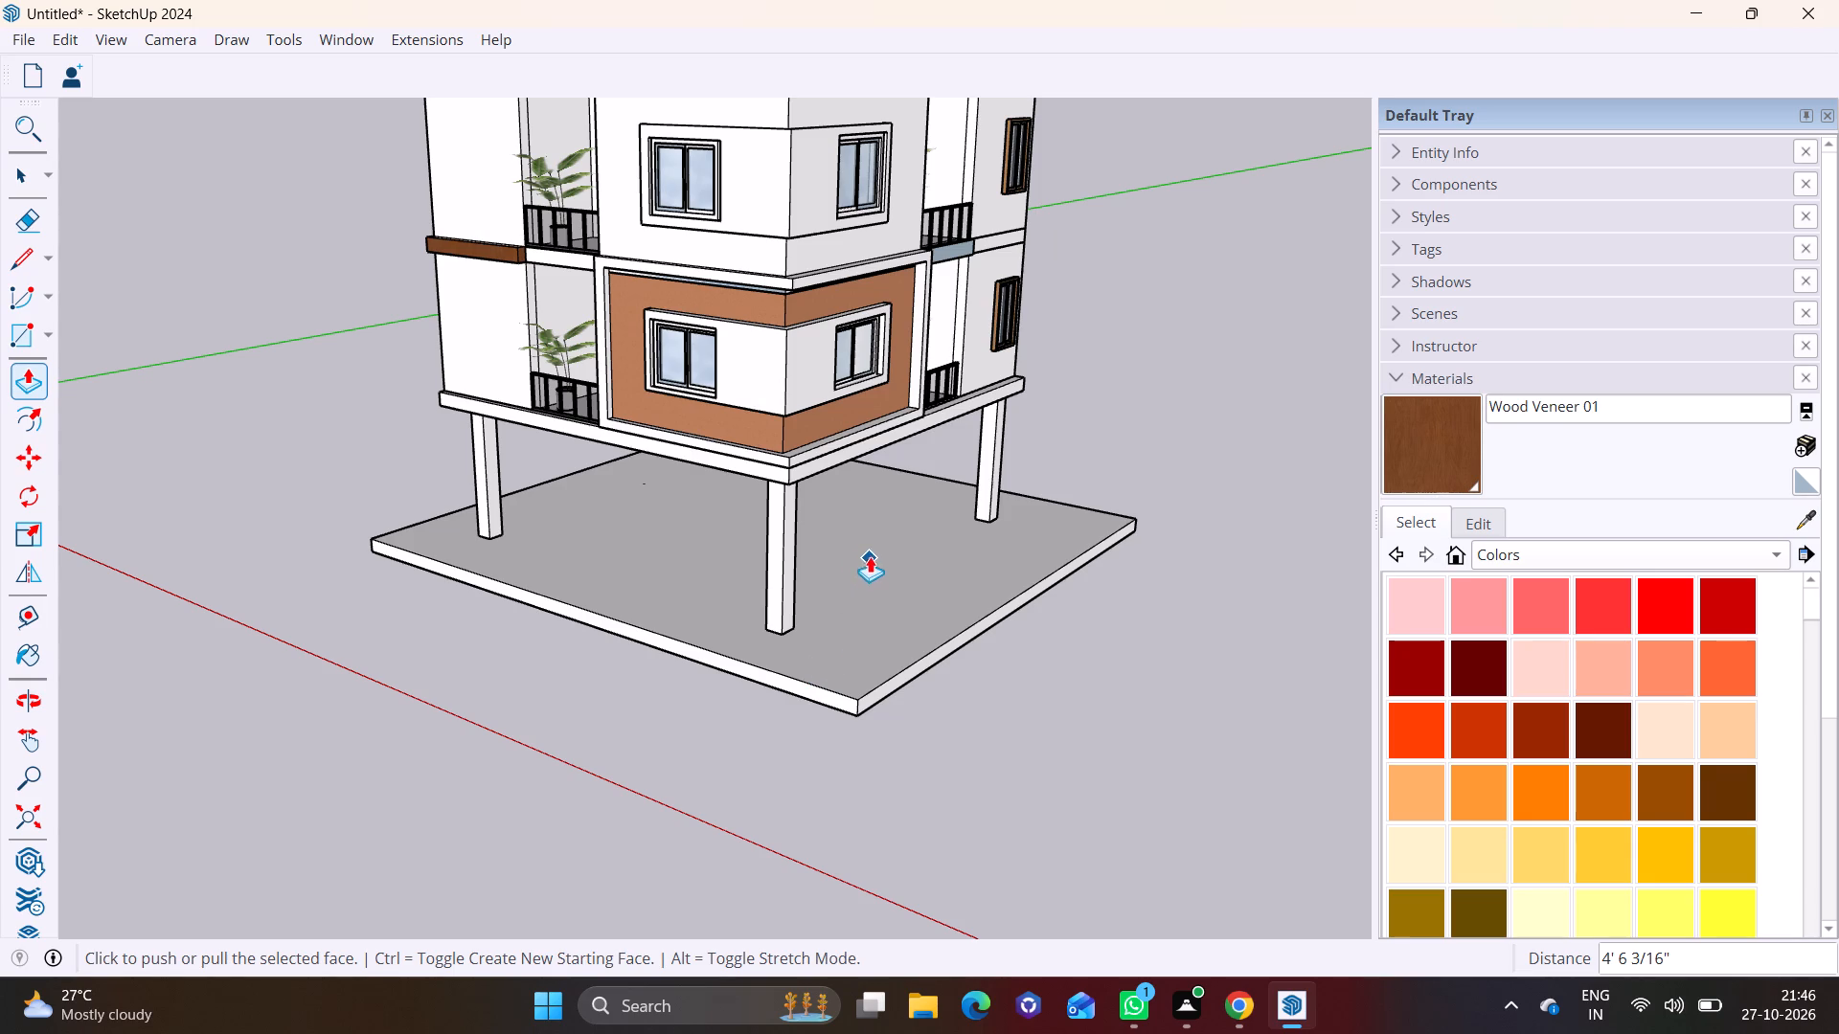
# Push/Pull the base slab's side face under the blank wall next to the narrow wood-framed windows inward by about 2'.
pyautogui.keyDown('shift'); pyautogui.moveTo(870, 555); pyautogui.dragTo(623, 706, button='middle'); pyautogui.keyUp('shift')
pyautogui.moveTo(806, 595); pyautogui.dragTo(155, 663, button='middle')
pyautogui.scroll(8, 1146, 570)
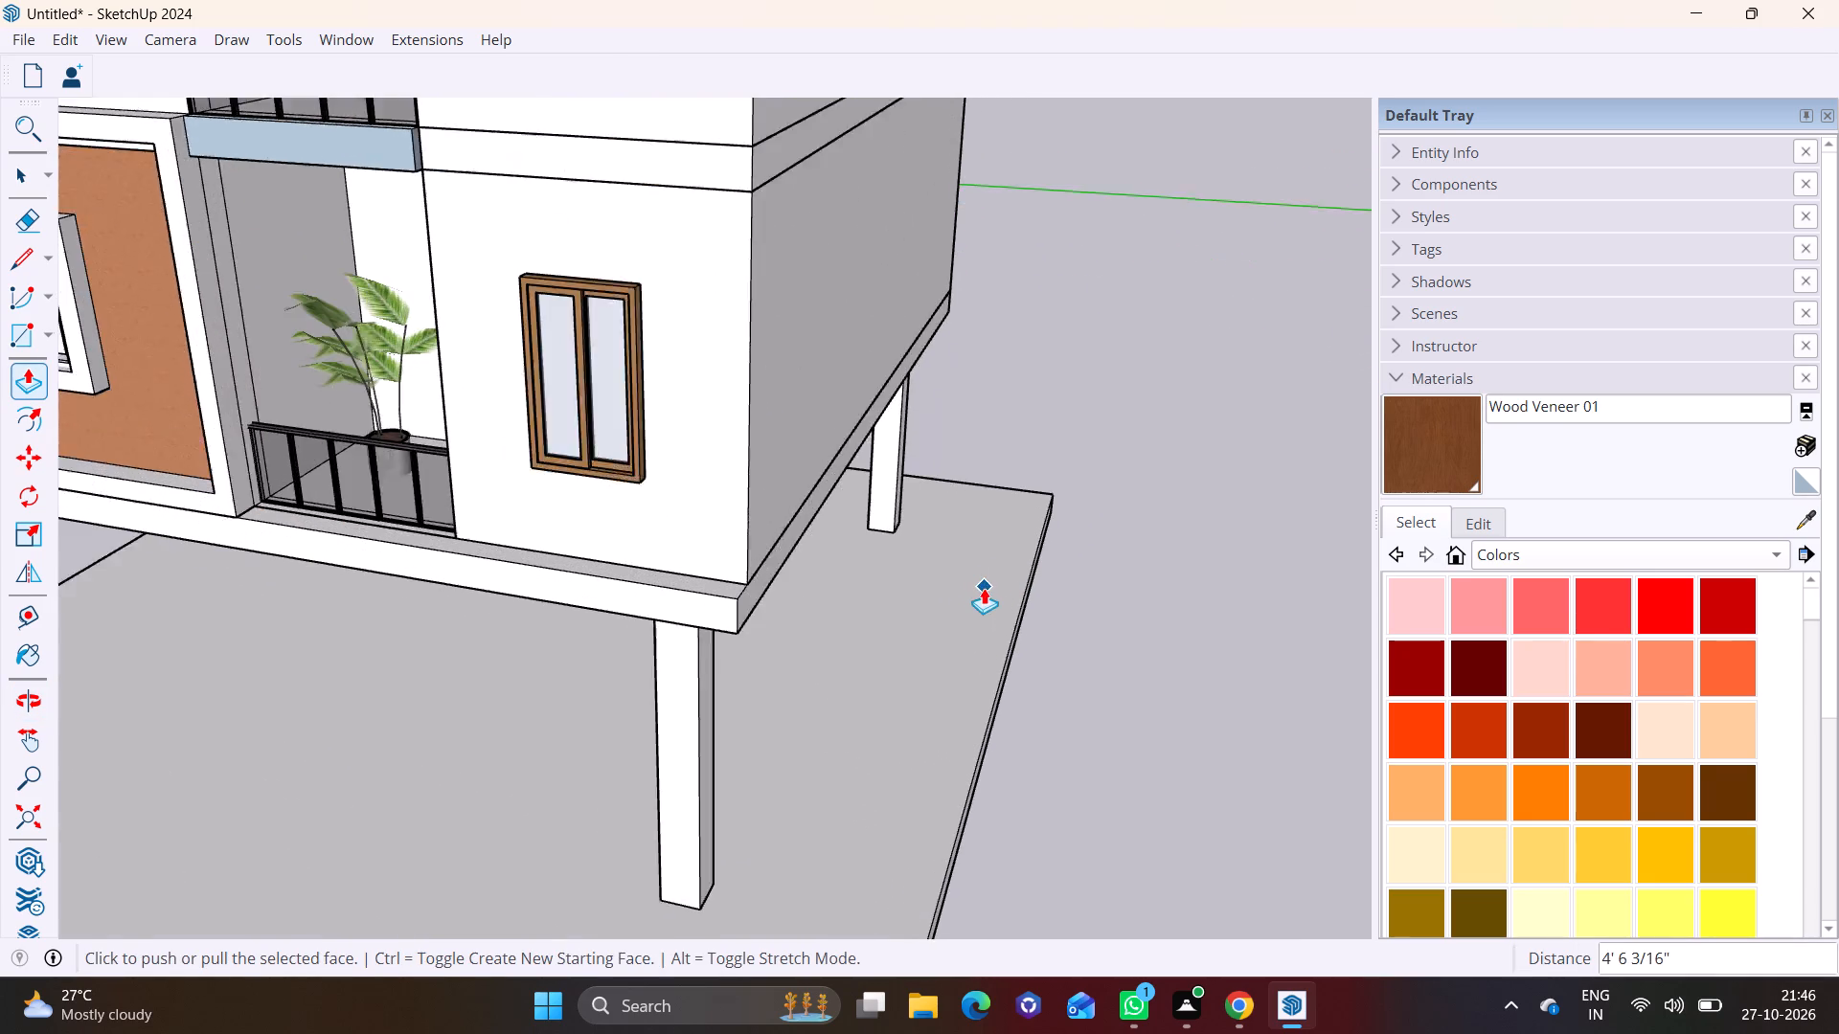
pyautogui.keyDown('shift'); pyautogui.moveTo(981, 589); pyautogui.dragTo(804, 416, button='middle'); pyautogui.keyUp('shift')
pyautogui.moveTo(977, 729); pyautogui.dragTo(860, 545, button='middle')
pyautogui.press('space')
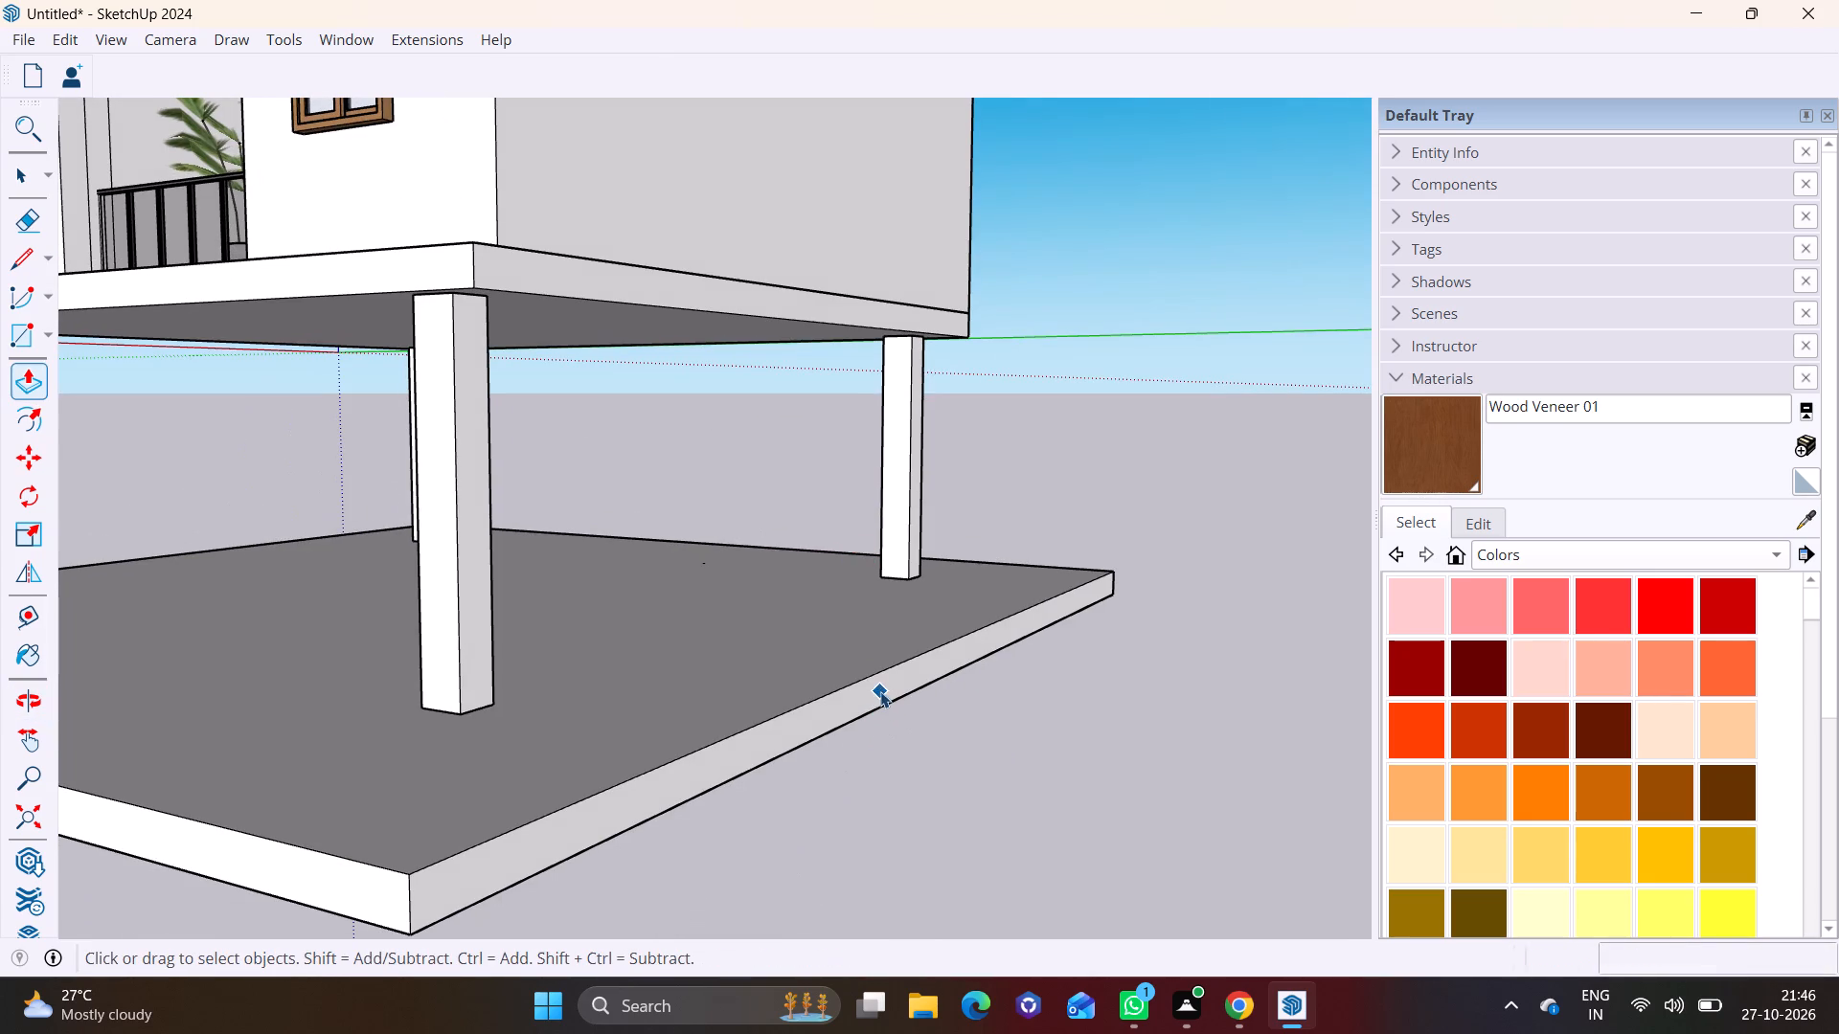
pyautogui.click(880, 691)
pyautogui.click(43, 386)
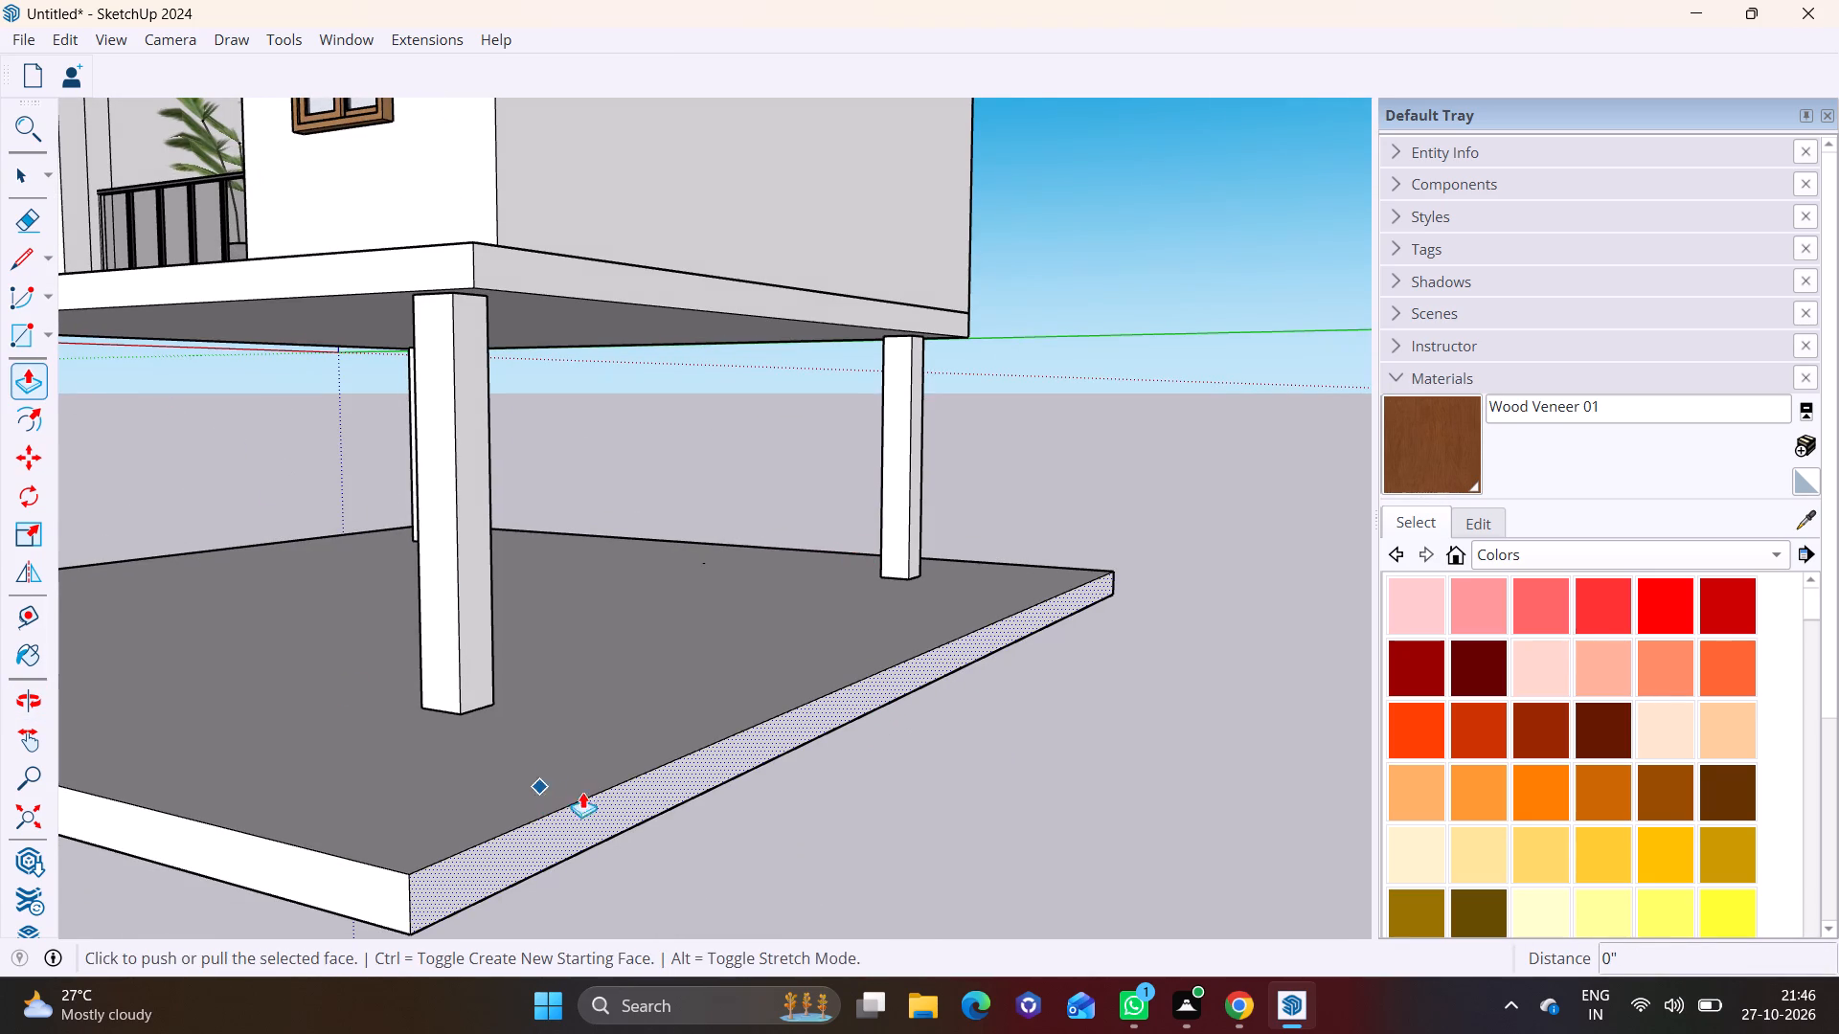
pyautogui.click(598, 785)
pyautogui.click(523, 741)
# Draw a rectangle about 13' by 1' 2" on the slab top, from the rear corner along the edge beside the blank wall.
pyautogui.moveTo(726, 770); pyautogui.dragTo(1095, 1029, button='middle')
pyautogui.moveTo(982, 746); pyautogui.dragTo(371, 596, button='middle')
pyautogui.scroll(5, 850, 541)
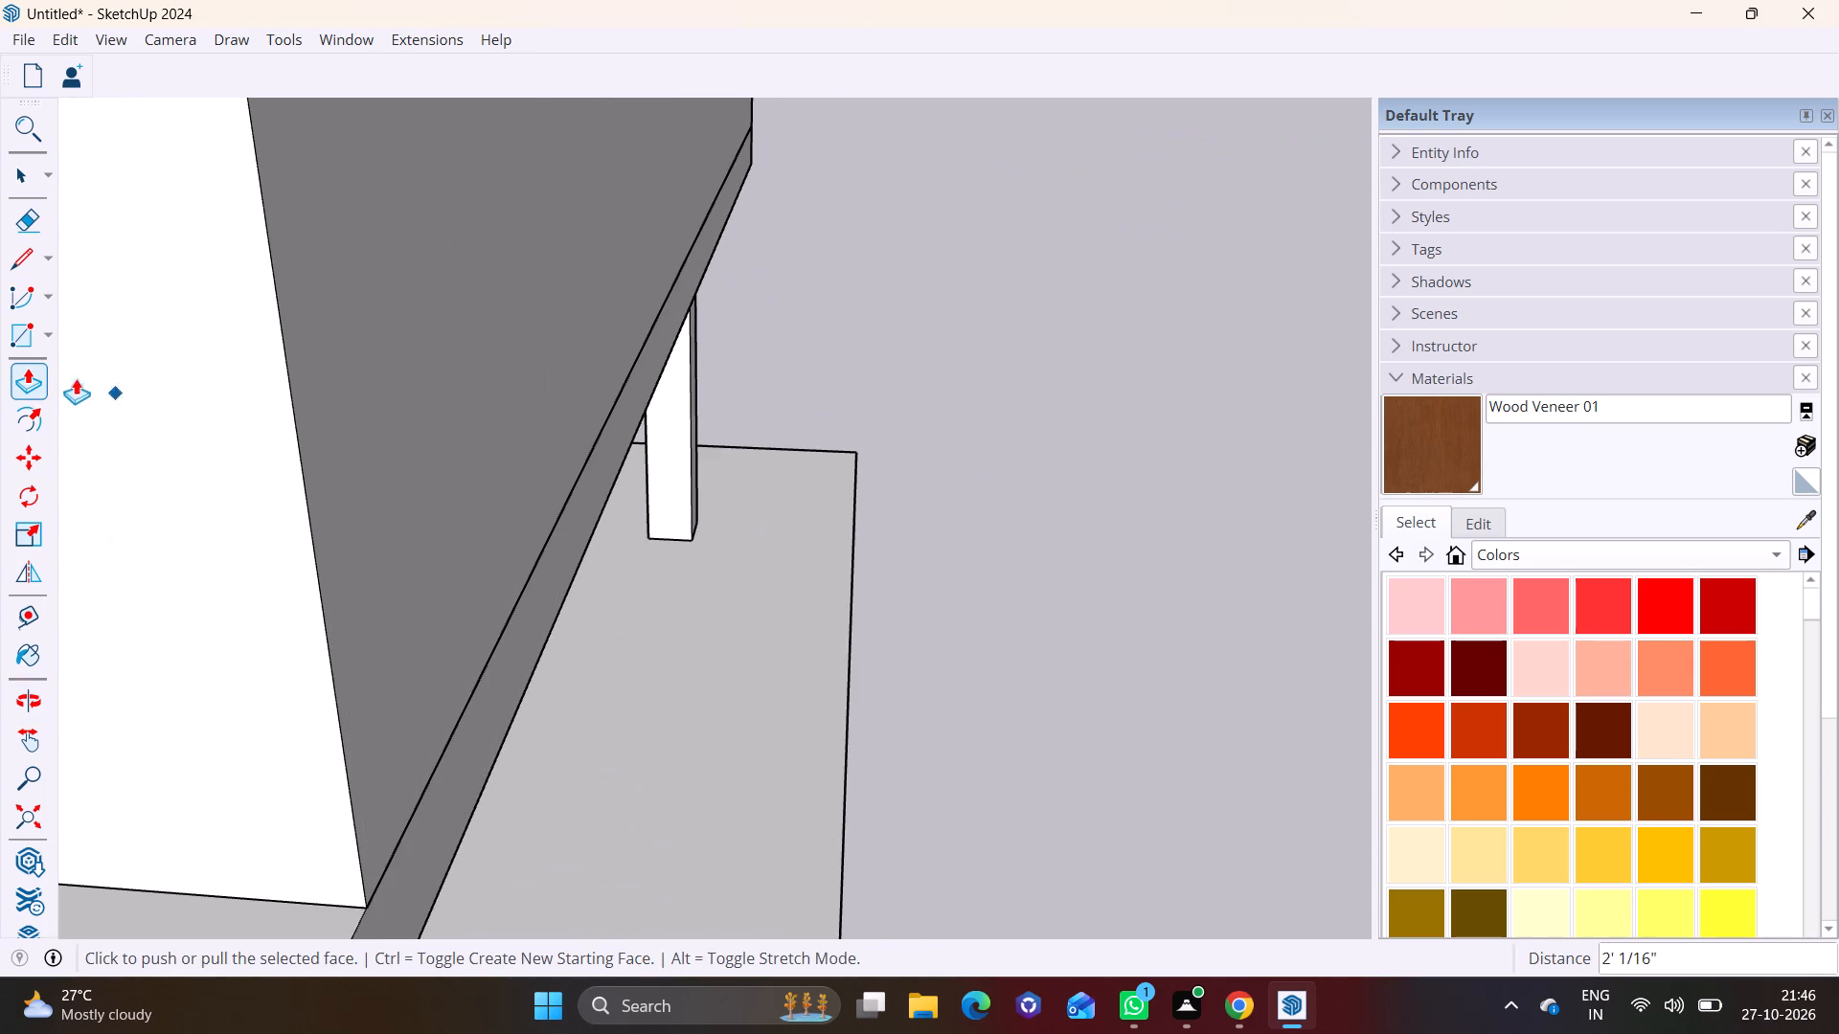
pyautogui.click(51, 331)
pyautogui.click(60, 364)
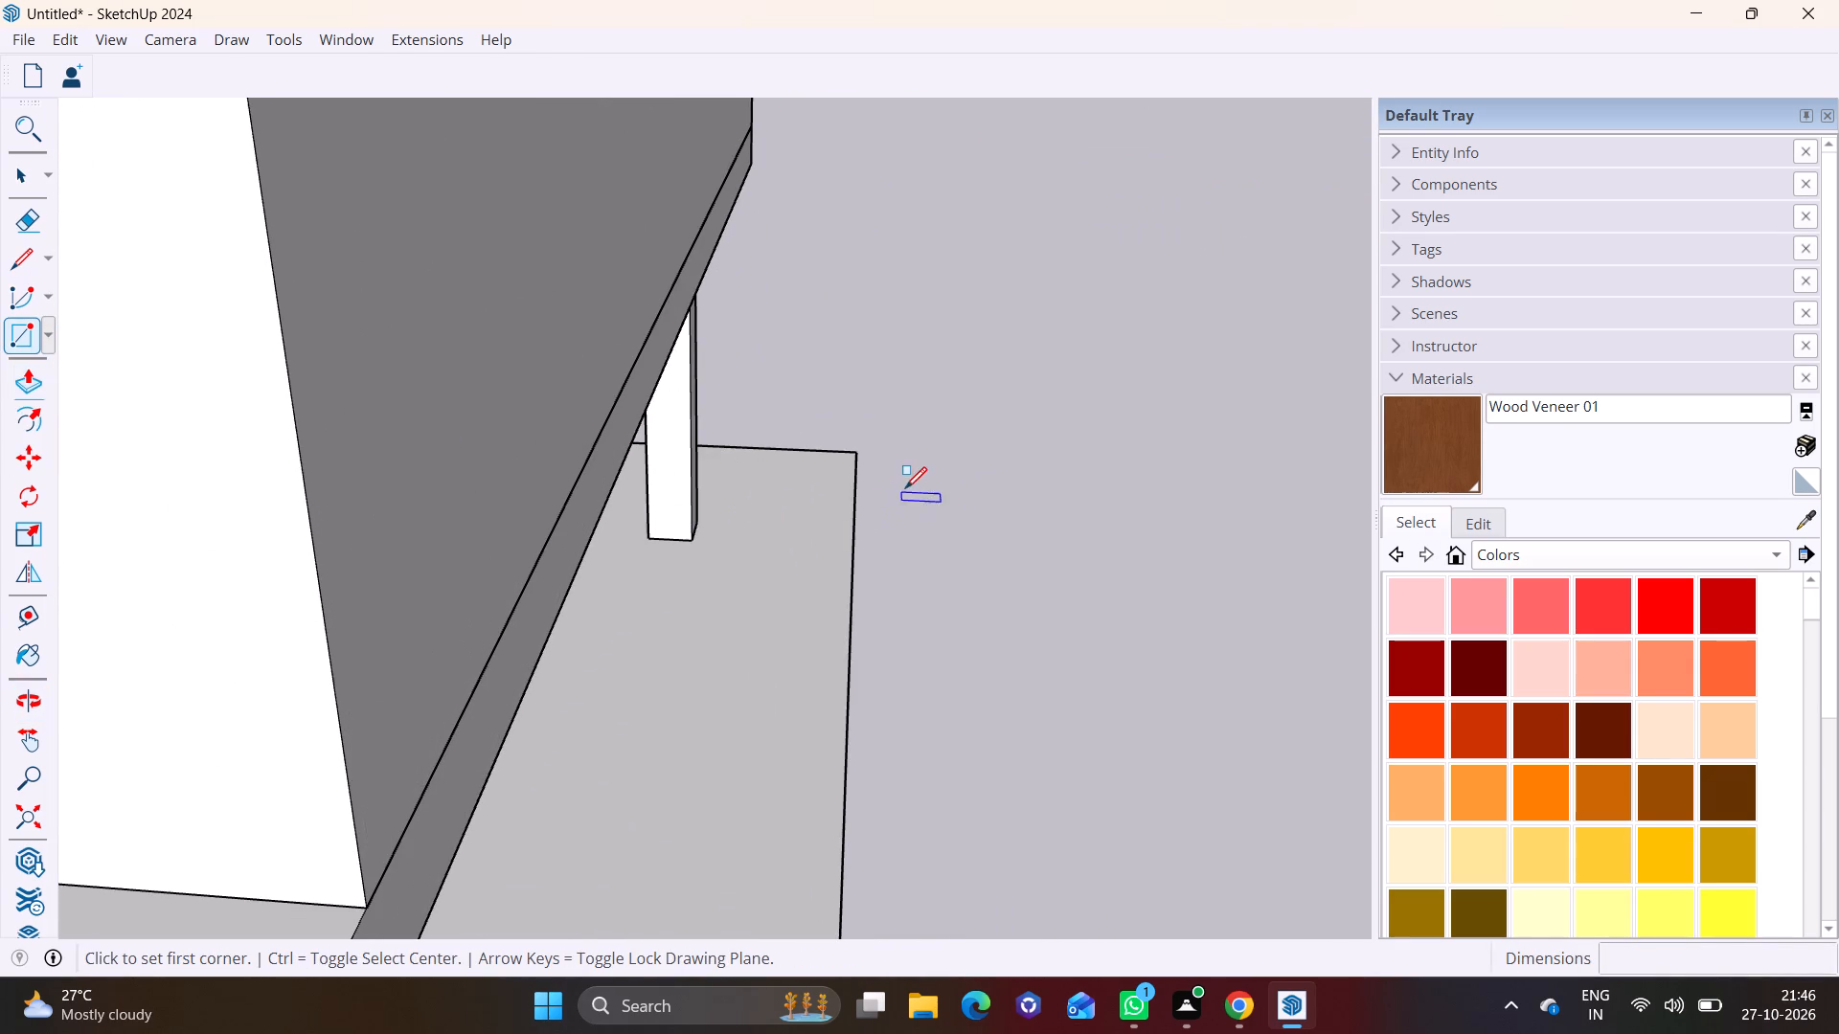
pyautogui.scroll(4, 905, 488)
pyautogui.click(848, 447)
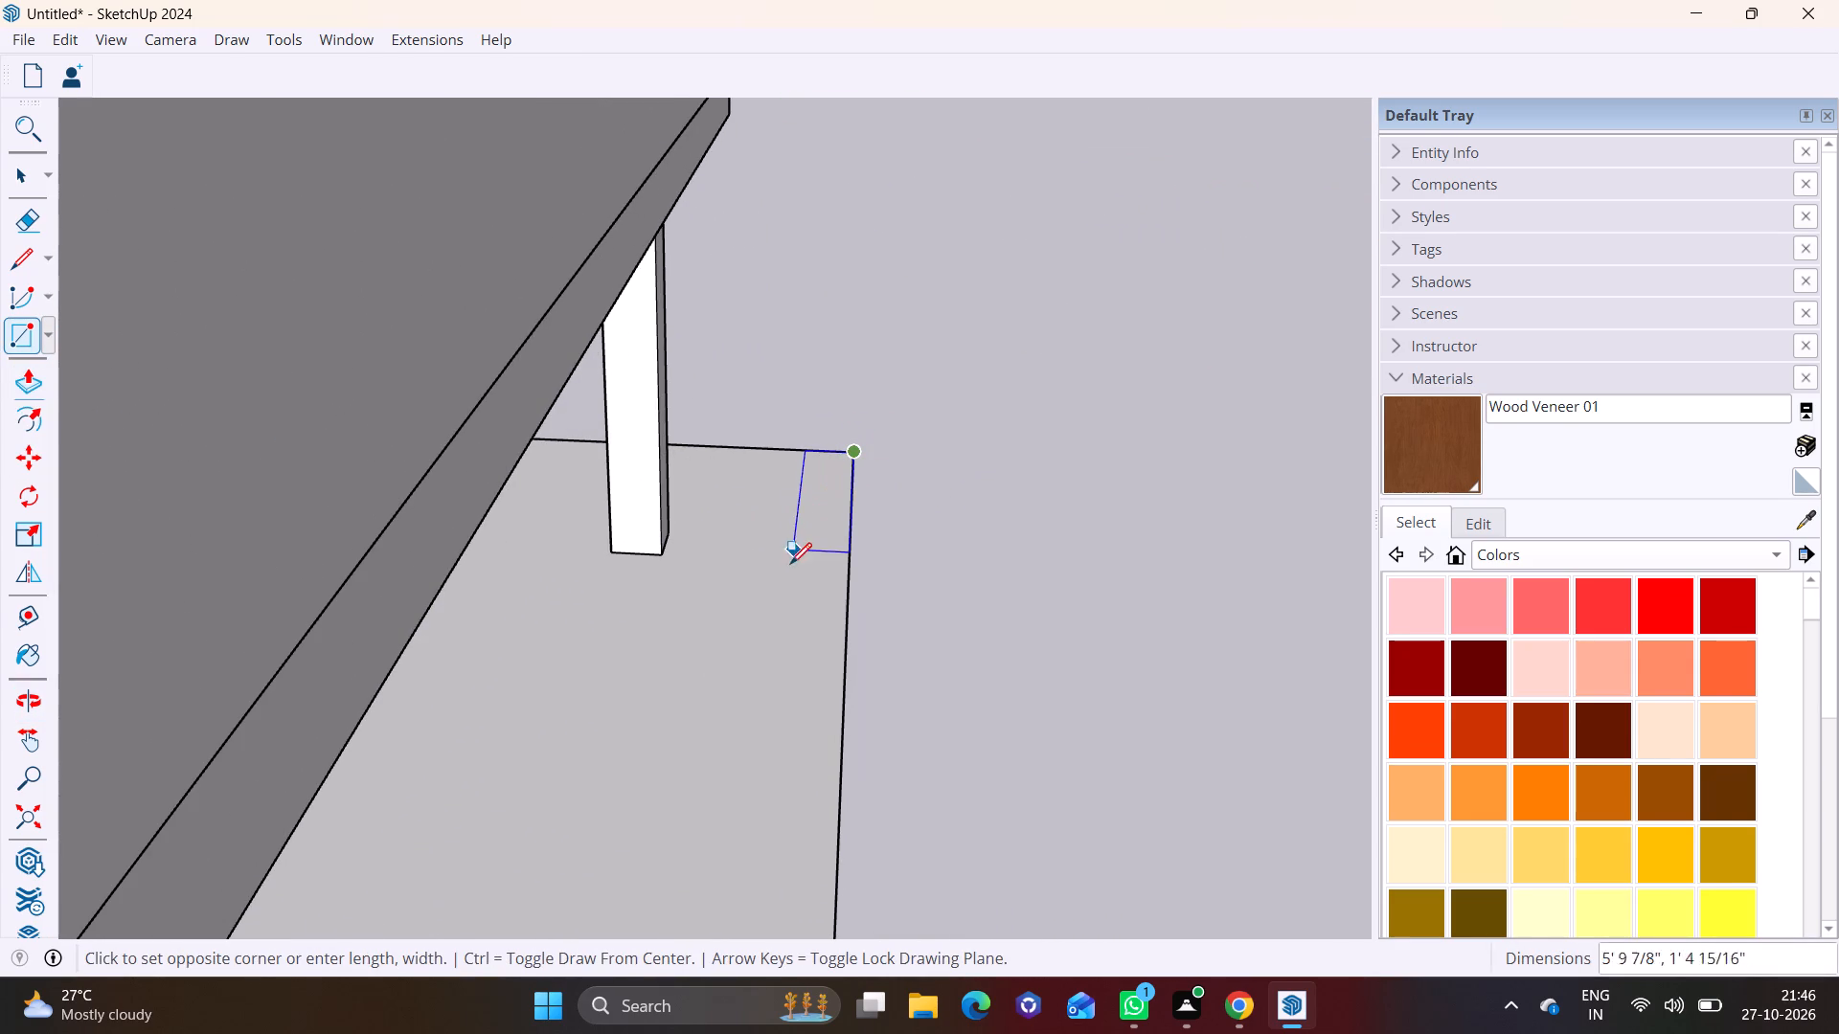
pyautogui.click(785, 702)
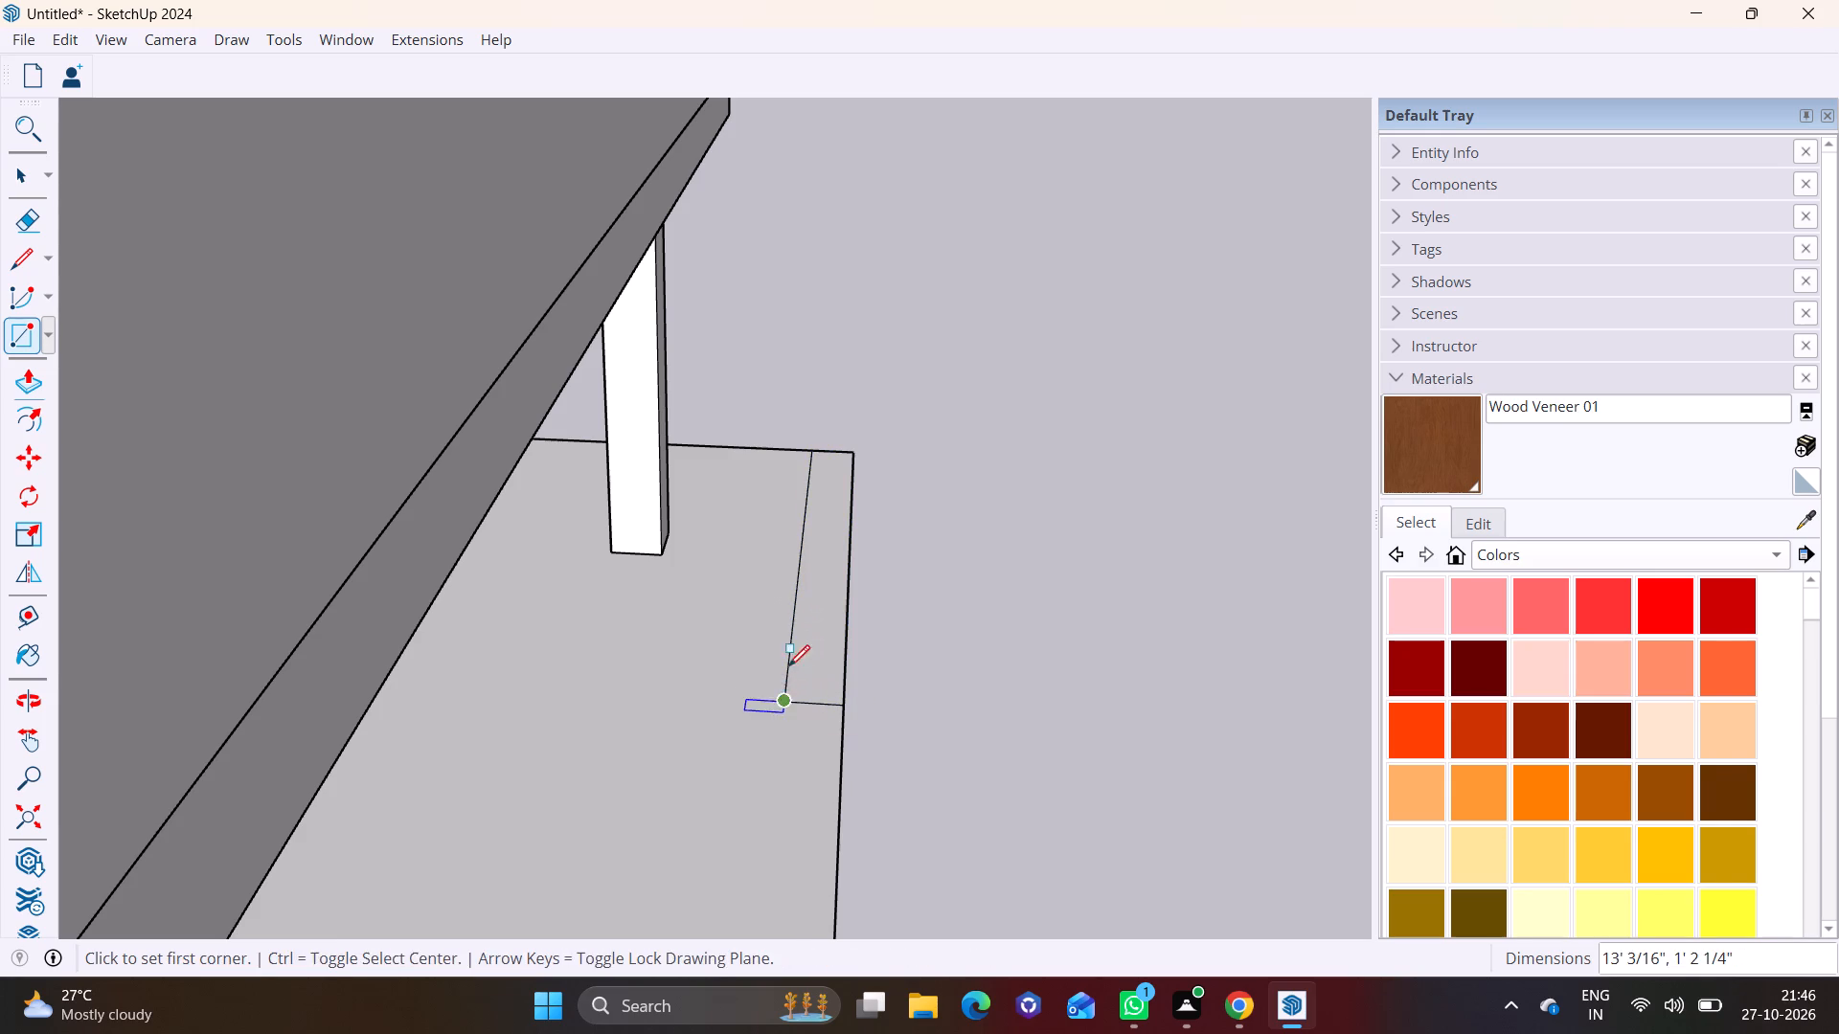
# Push/Pull the narrow rectangle upward by about 3' 3" to form a low boundary wall.
pyautogui.press('space')
pyautogui.click(813, 648)
pyautogui.click(21, 386)
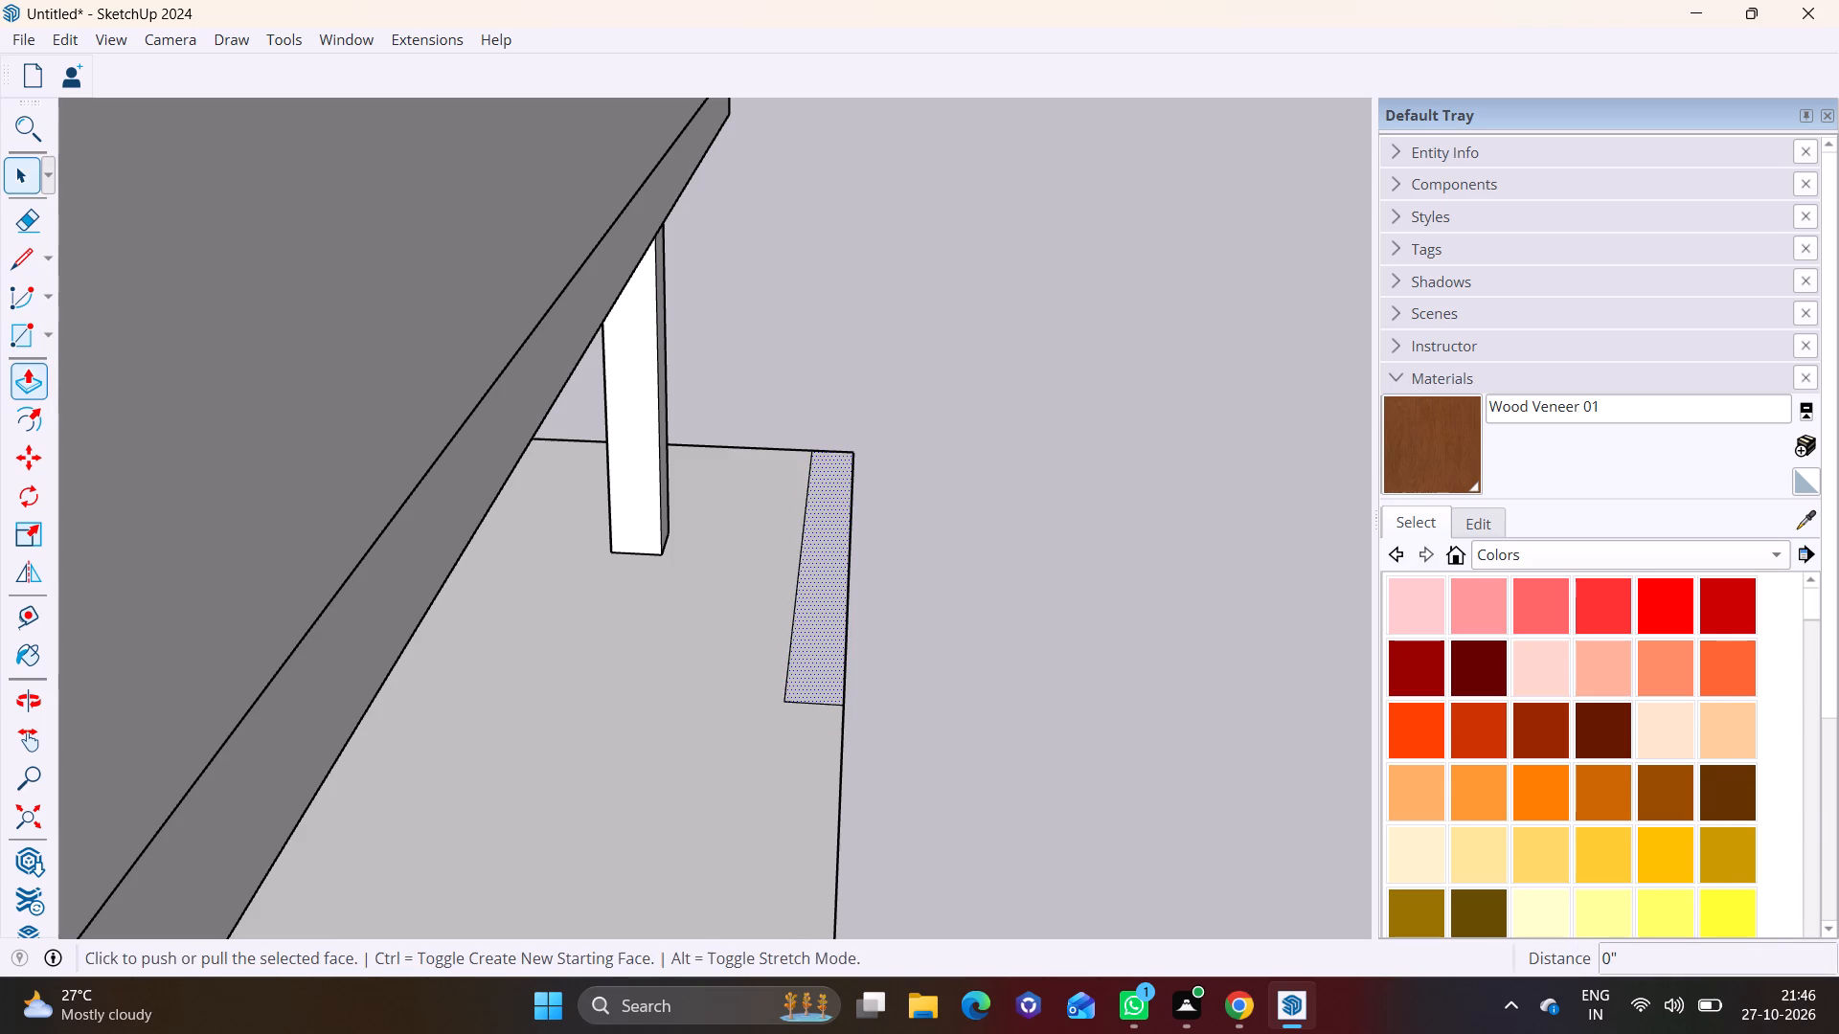
pyautogui.click(807, 613)
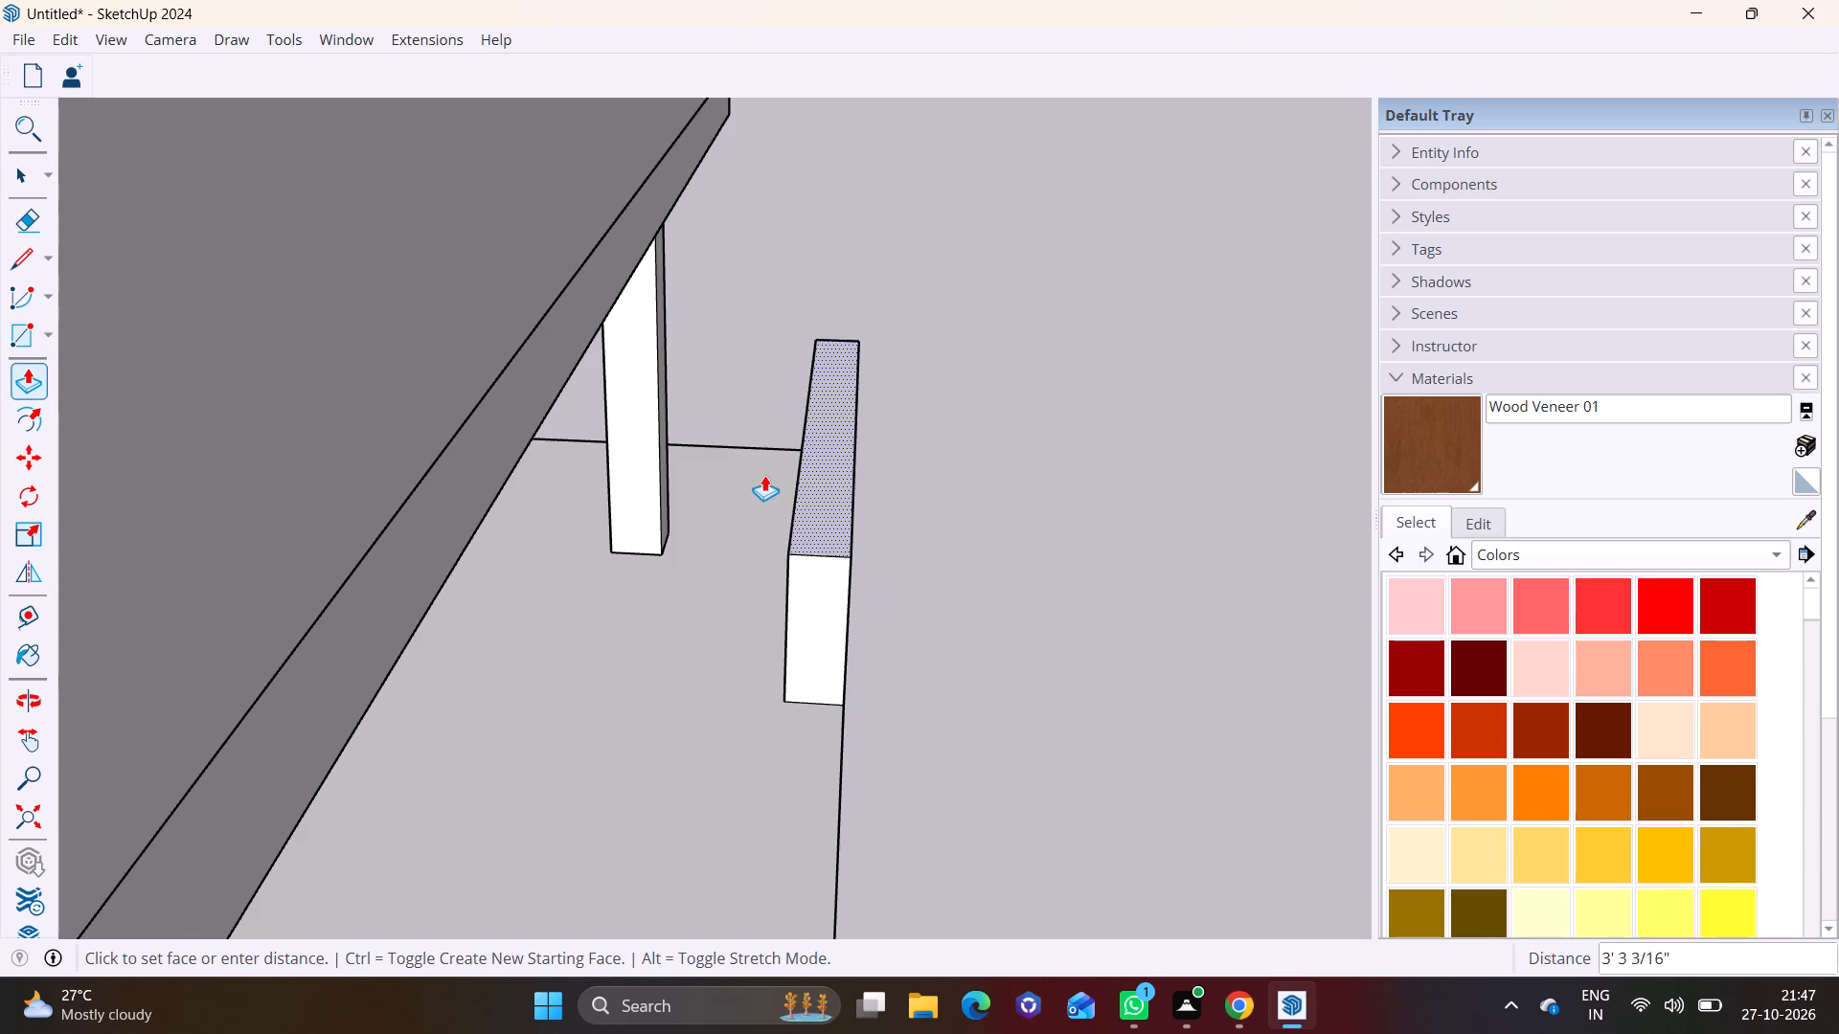
pyautogui.click(764, 475)
# Push/Pull the low wall's end face along the slab edge as far as the slab's front face.
pyautogui.moveTo(873, 653); pyautogui.dragTo(672, 526, button='middle')
pyautogui.press('space')
pyautogui.moveTo(683, 497); pyautogui.dragTo(661, 473)
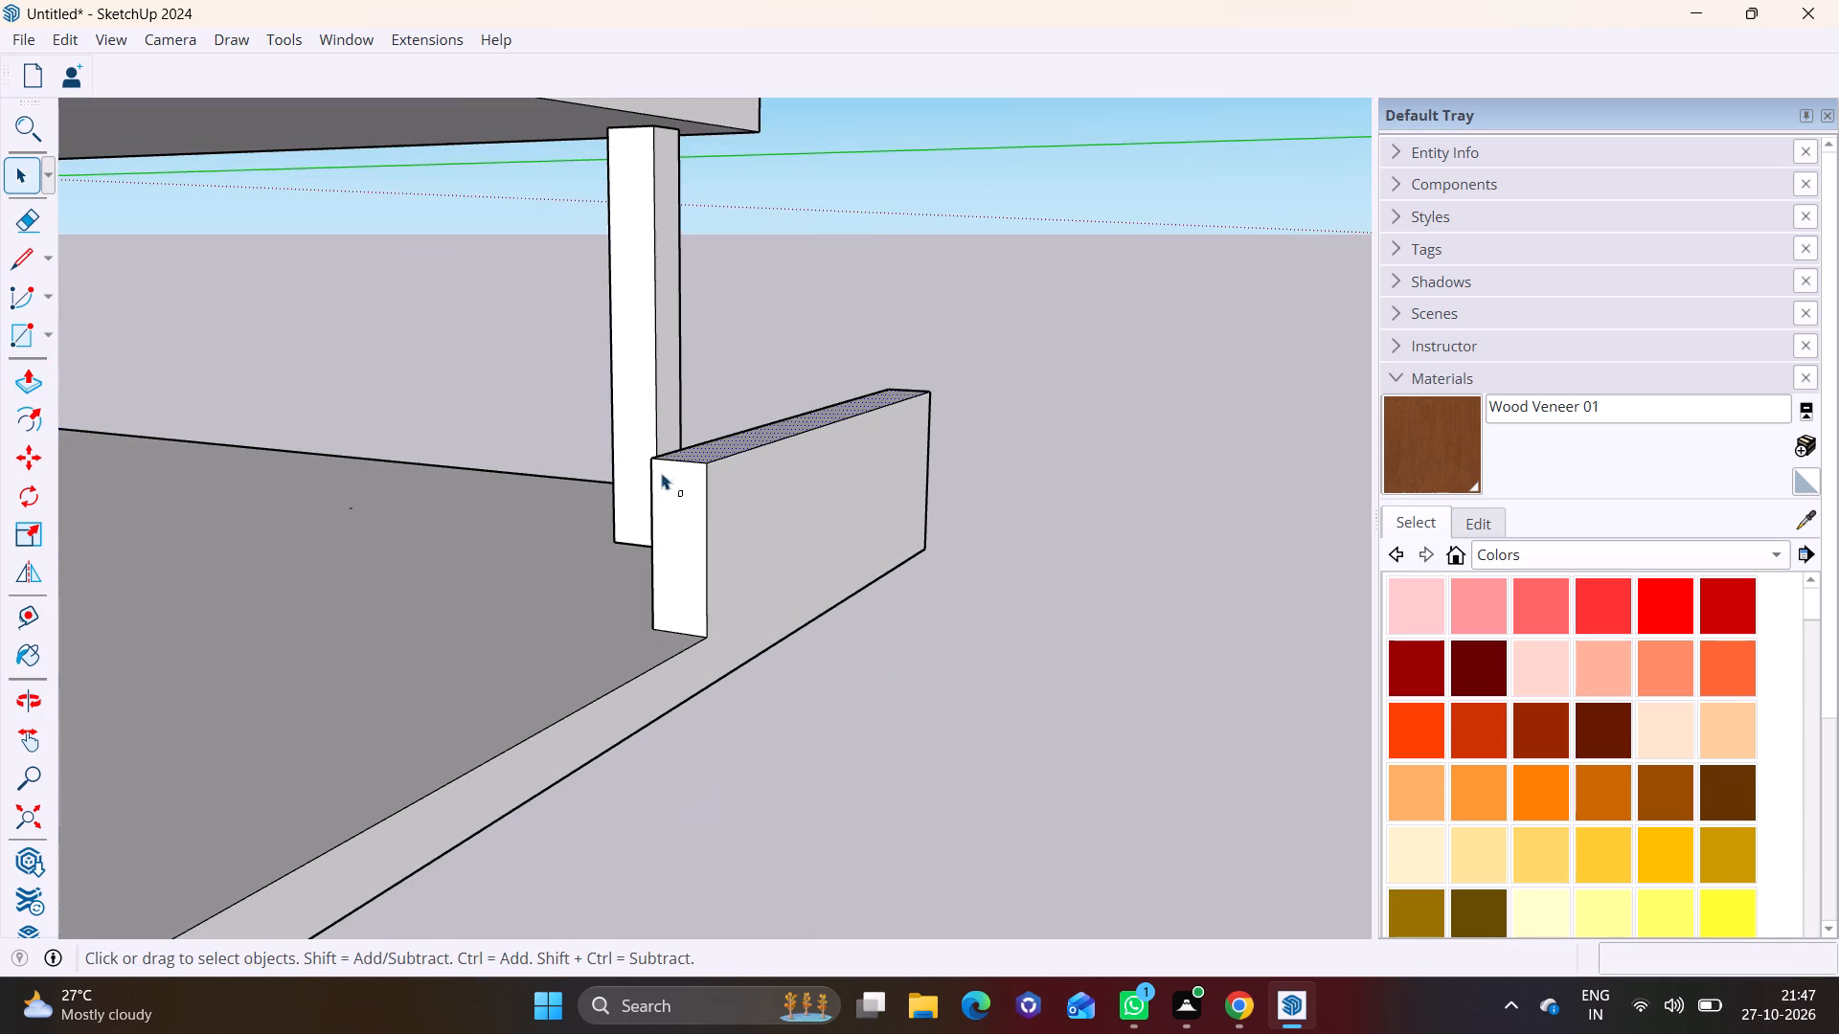
pyautogui.moveTo(661, 473); pyautogui.dragTo(659, 471)
pyautogui.click(675, 514)
pyautogui.click(17, 387)
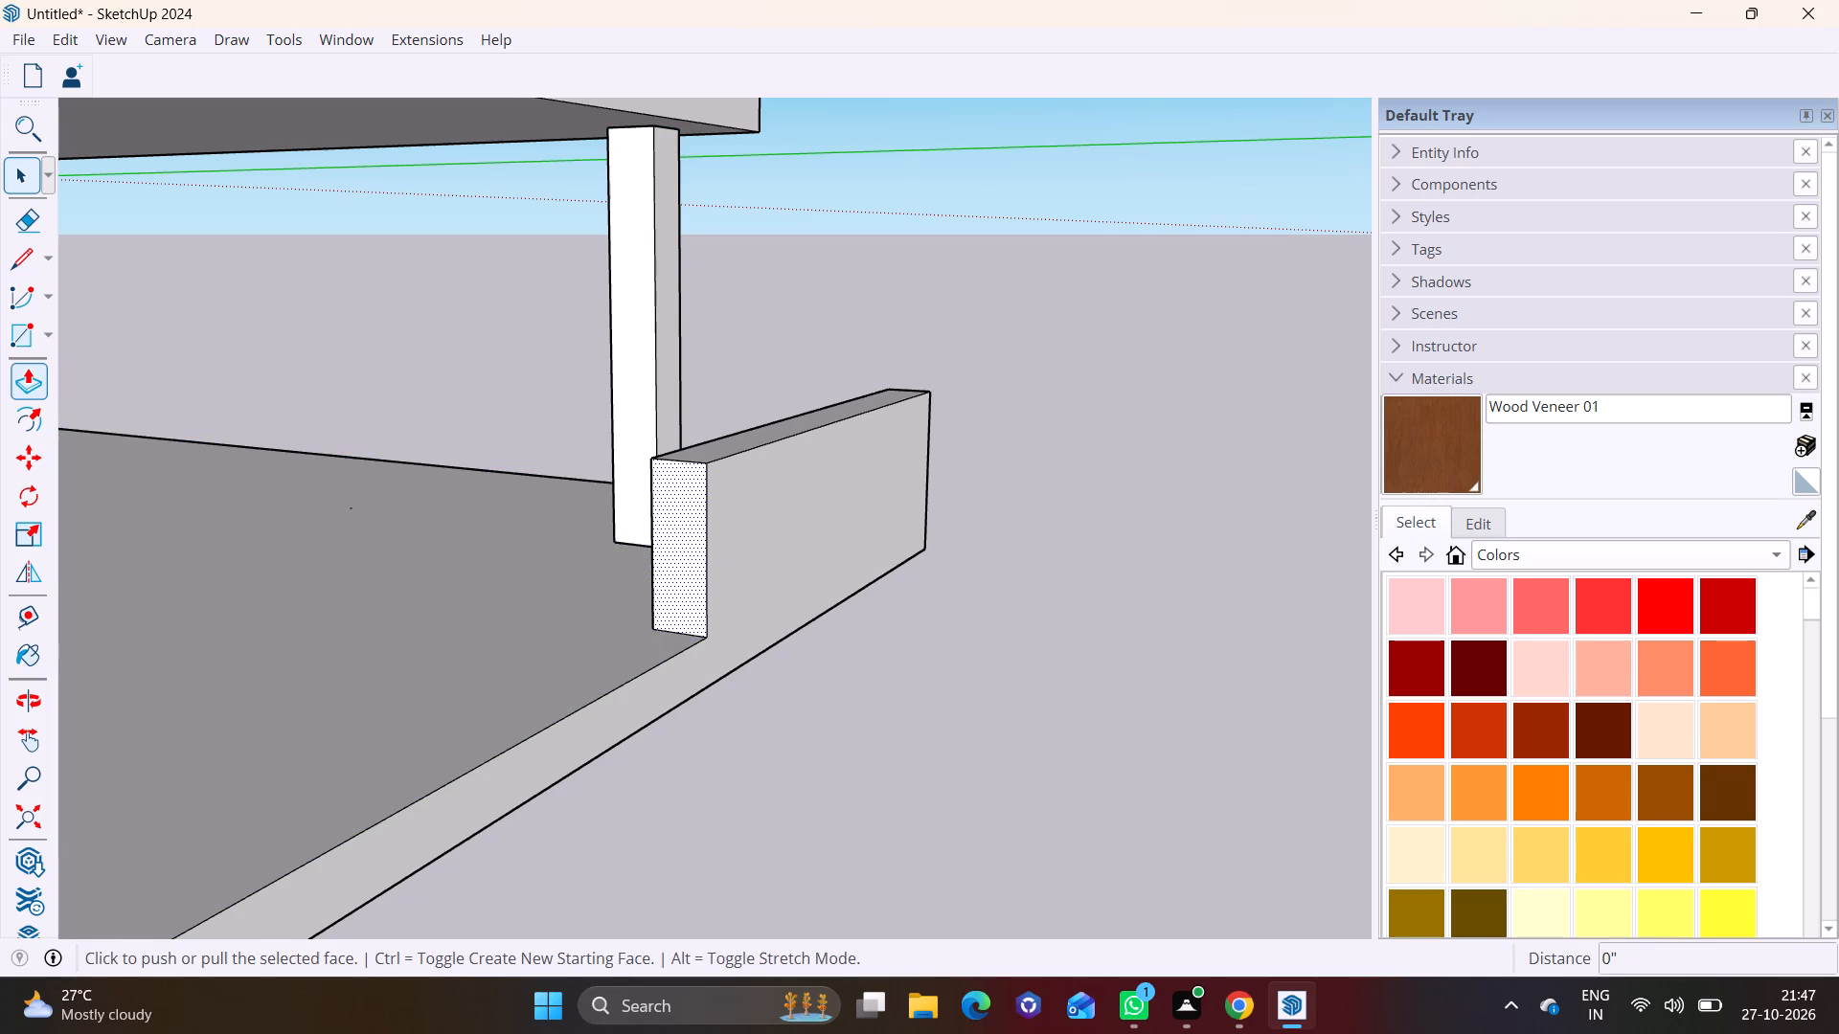
pyautogui.moveTo(685, 560); pyautogui.dragTo(647, 575)
pyautogui.click(647, 571)
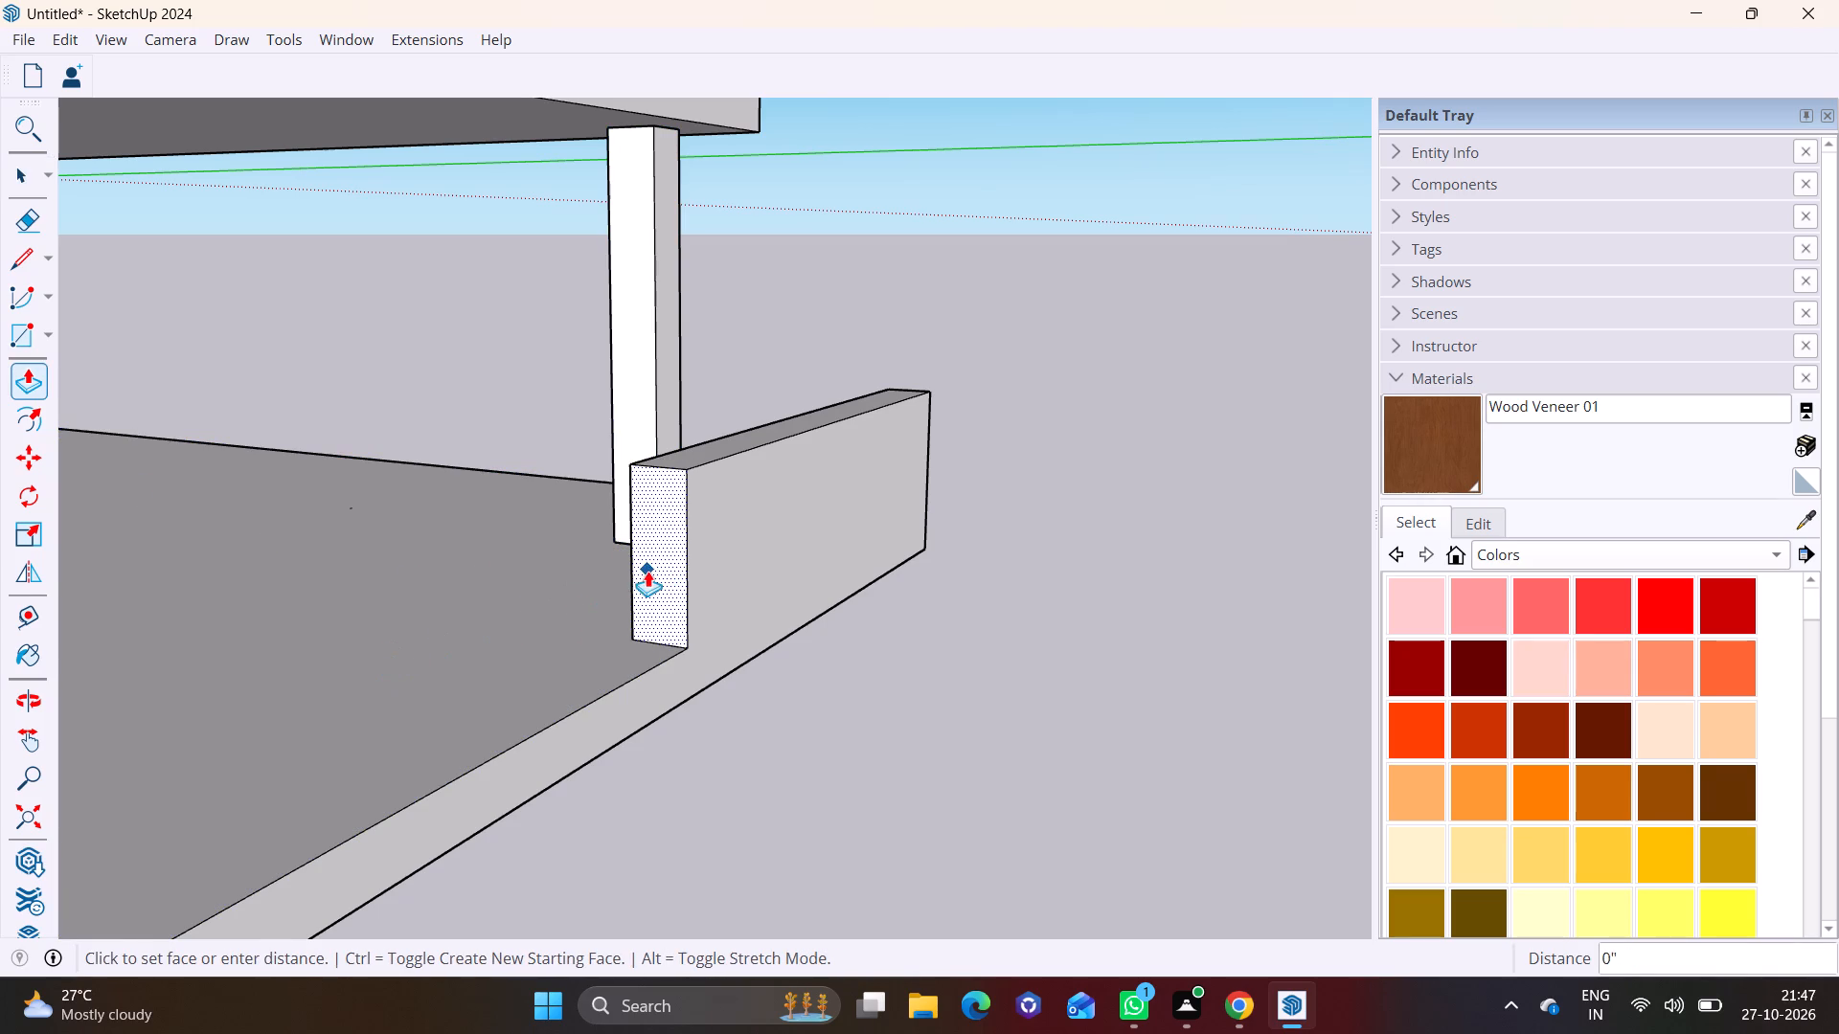
pyautogui.scroll(-10, 378, 689)
pyautogui.keyDown('shift'); pyautogui.moveTo(387, 707); pyautogui.dragTo(1277, 273, button='middle'); pyautogui.keyUp('shift')
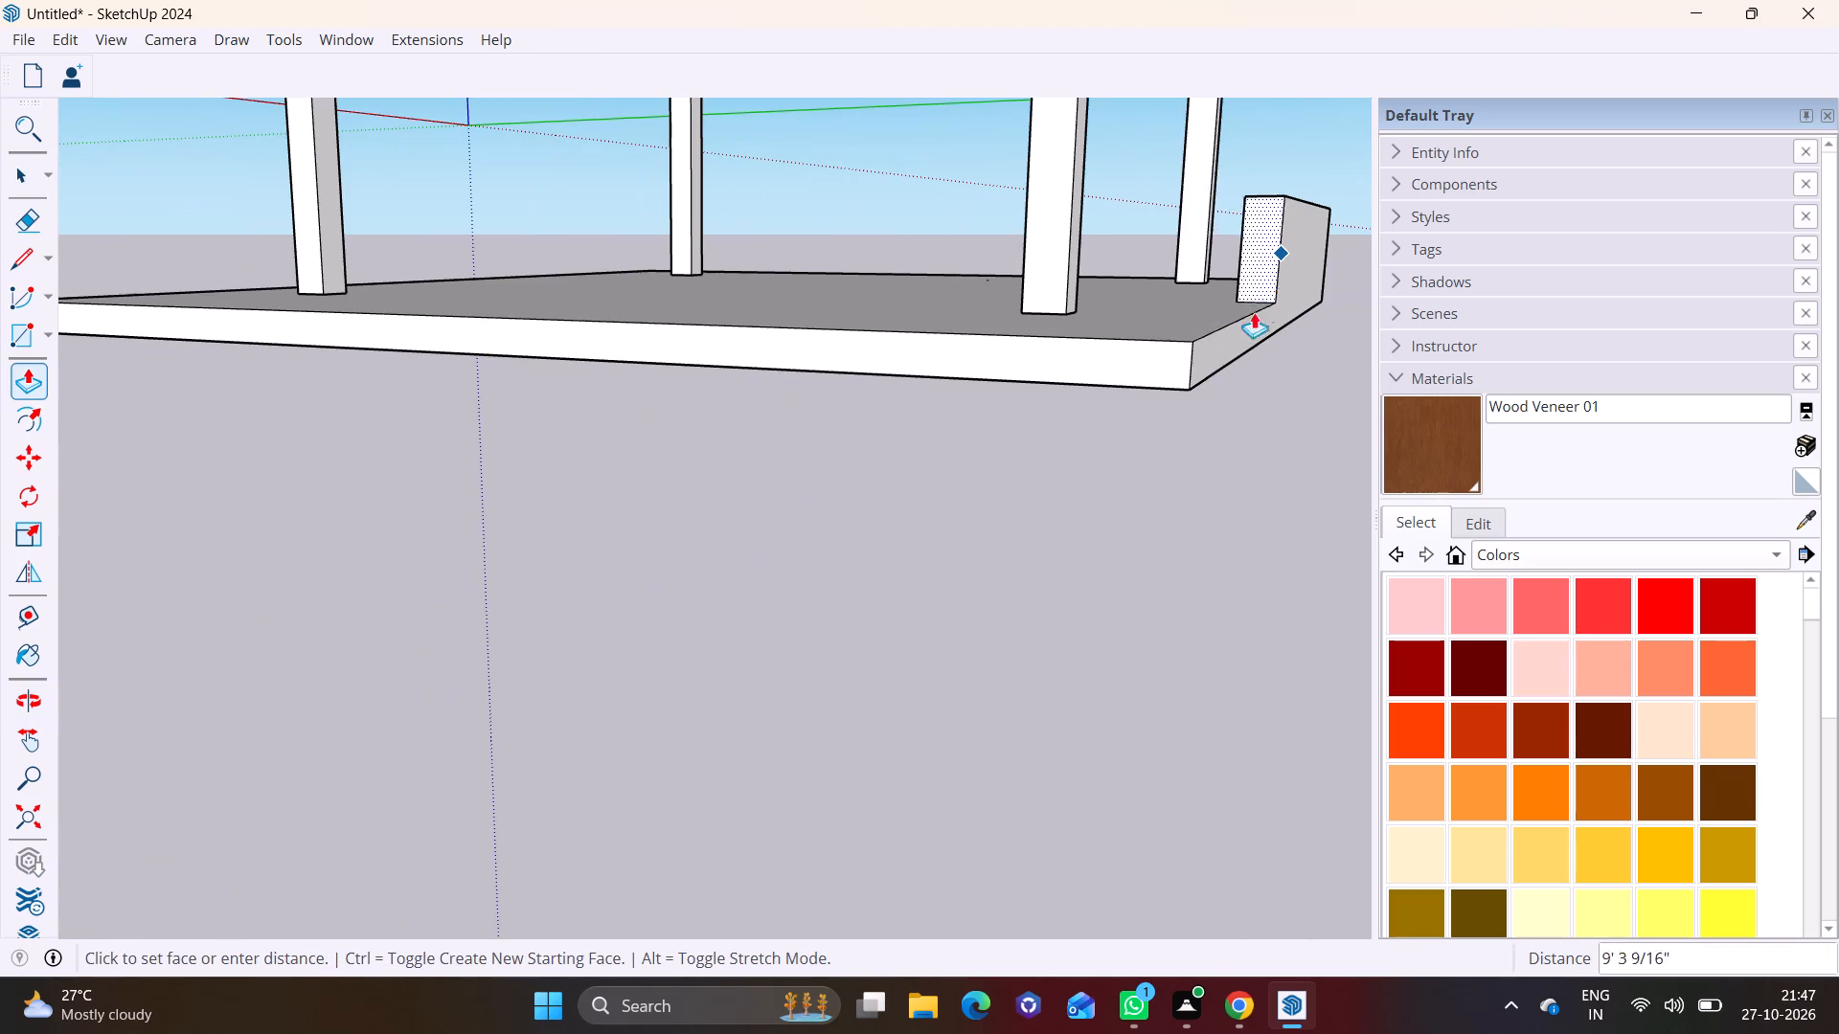
pyautogui.click(1192, 362)
# Thin the low boundary wall by pushing its inner face outward by about 6 3/8".
pyautogui.moveTo(1079, 381); pyautogui.dragTo(1354, 546, button='middle')
pyautogui.keyDown('shift'); pyautogui.moveTo(964, 245); pyautogui.dragTo(854, 607, button='middle'); pyautogui.keyUp('shift')
pyautogui.press('space')
pyautogui.click(972, 573)
pyautogui.moveTo(1058, 601); pyautogui.dragTo(1145, 494, button='middle')
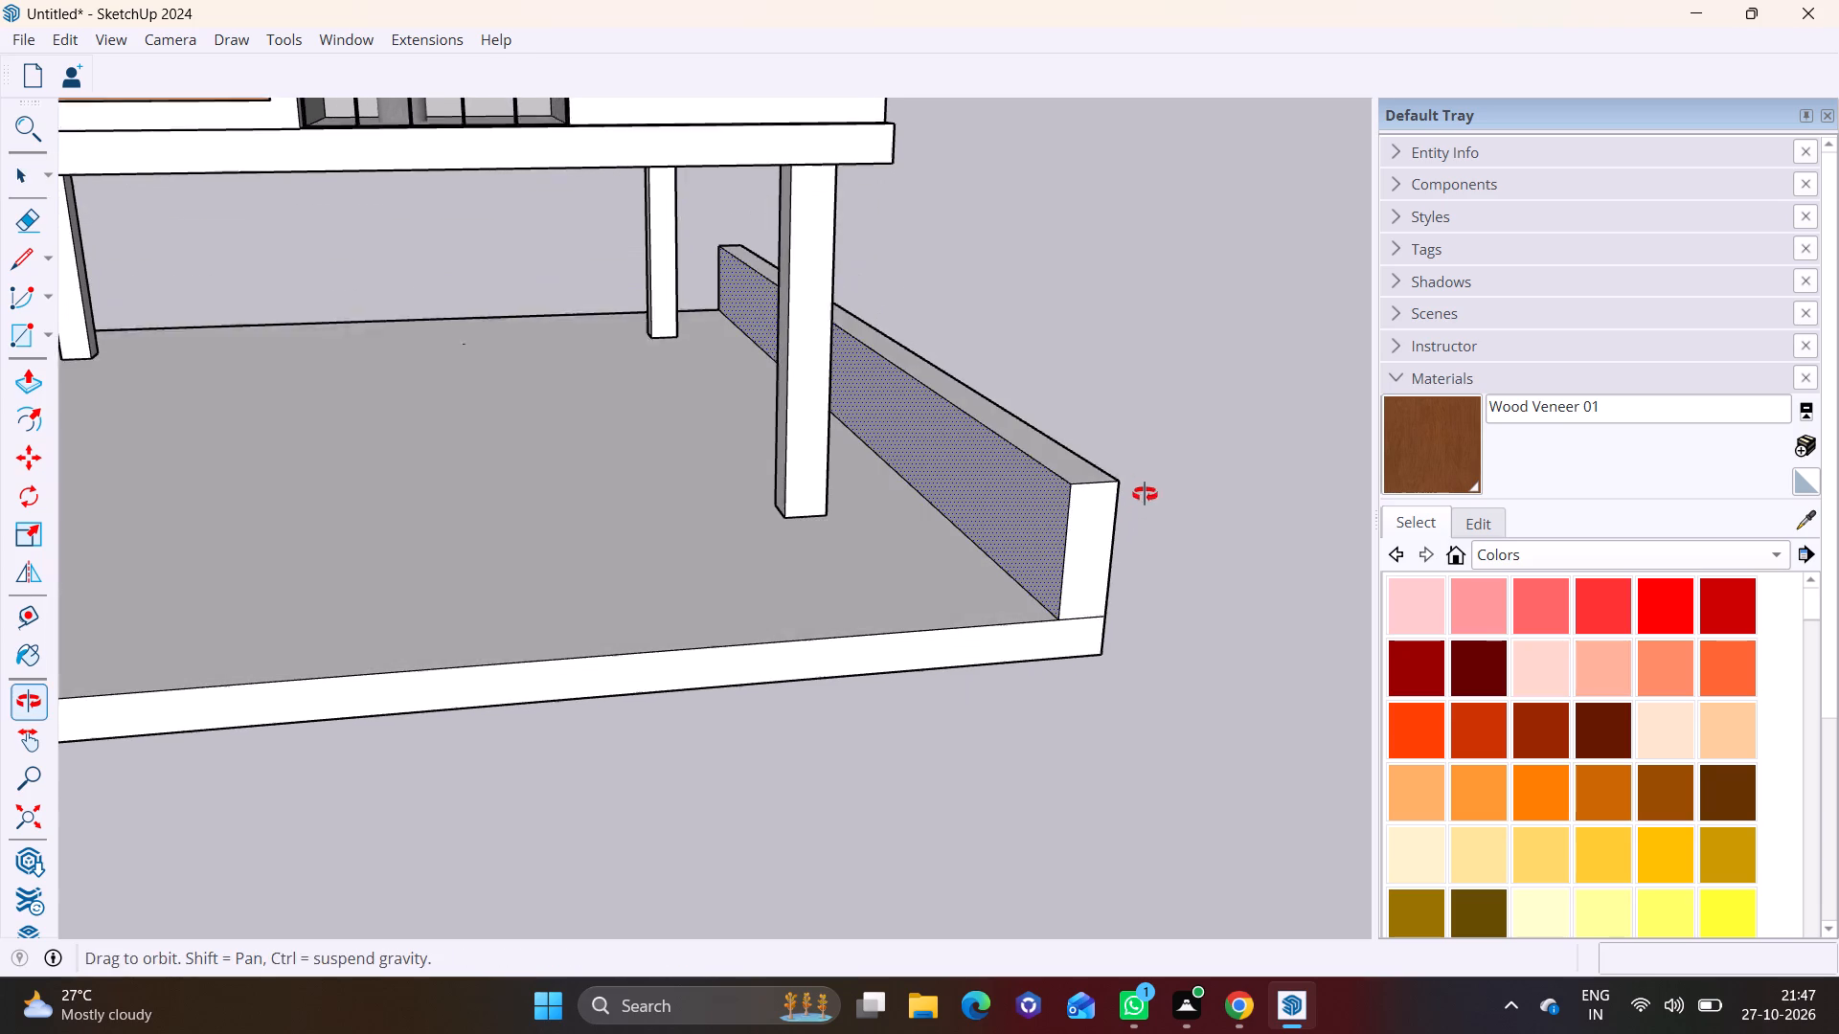
pyautogui.moveTo(1145, 494); pyautogui.dragTo(1146, 494, button='middle')
pyautogui.click(33, 369)
pyautogui.click(982, 488)
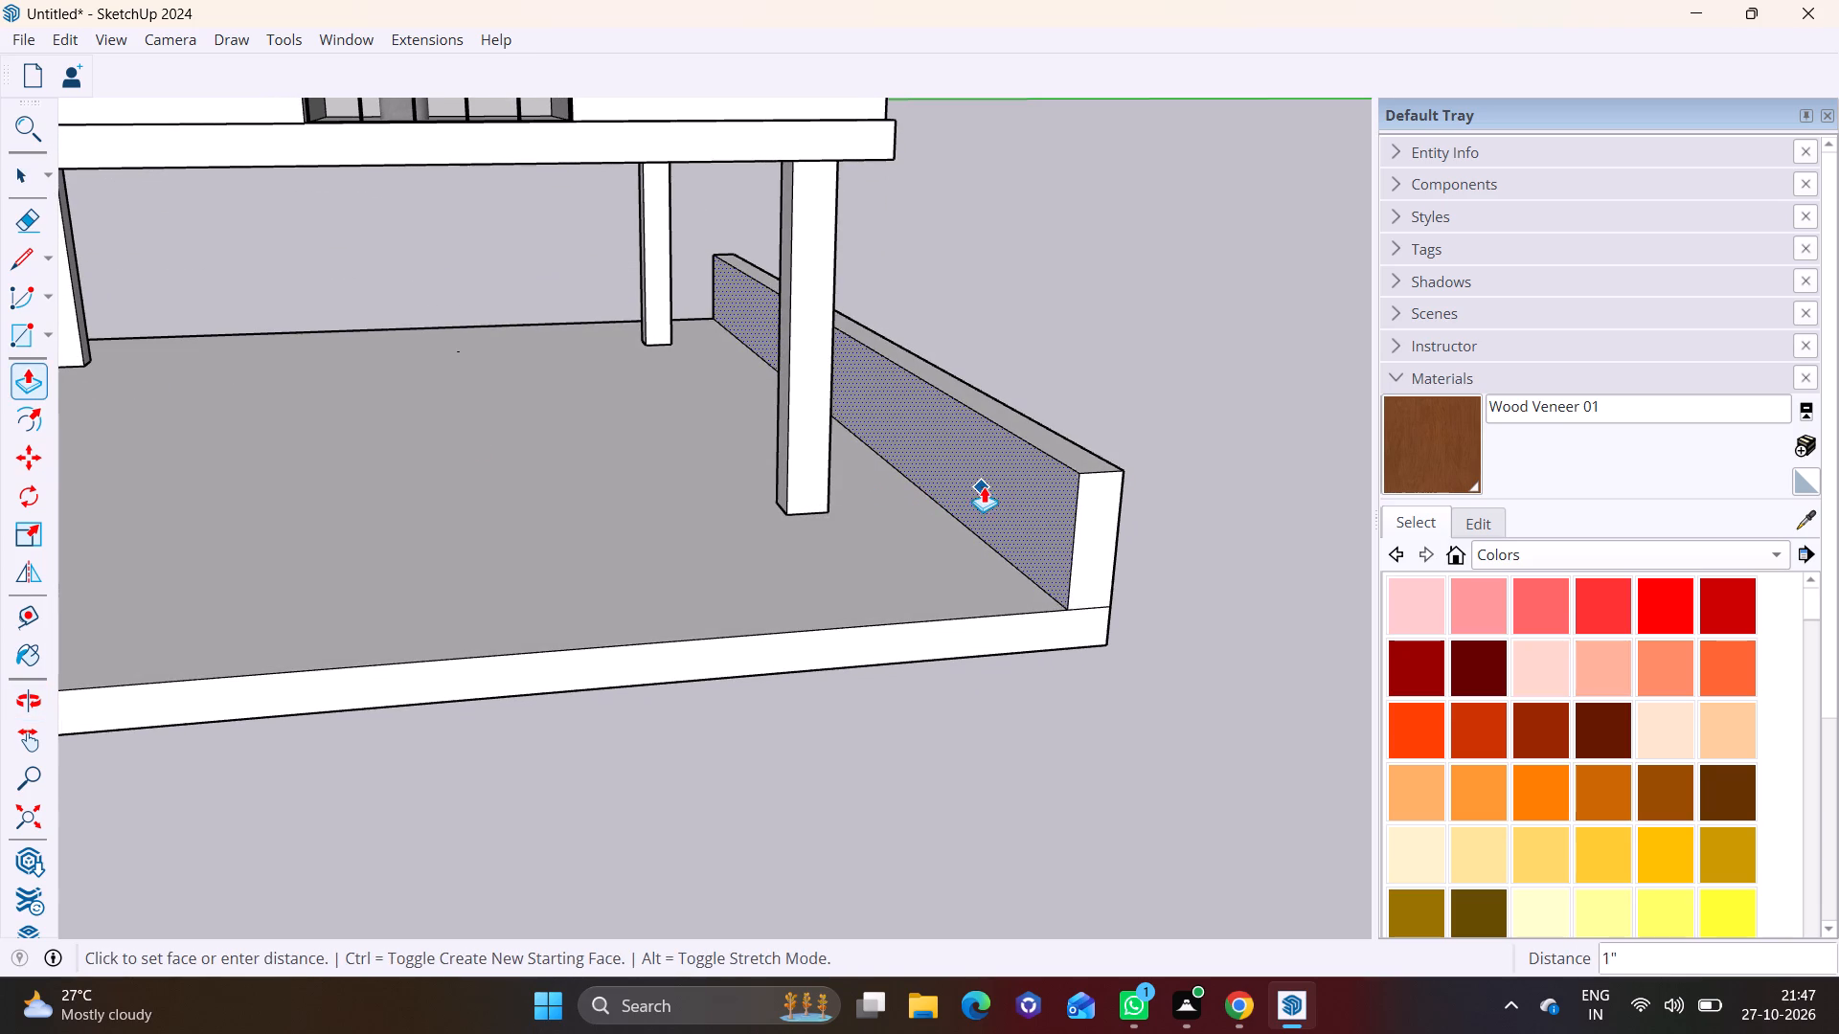
pyautogui.click(1000, 483)
# Draw a line from bottom to top across the low wall's inner face near the slab's rear corner, marking off a narrow end strip.
pyautogui.scroll(-12, 826, 528)
pyautogui.moveTo(680, 581); pyautogui.dragTo(676, 581, button='middle')
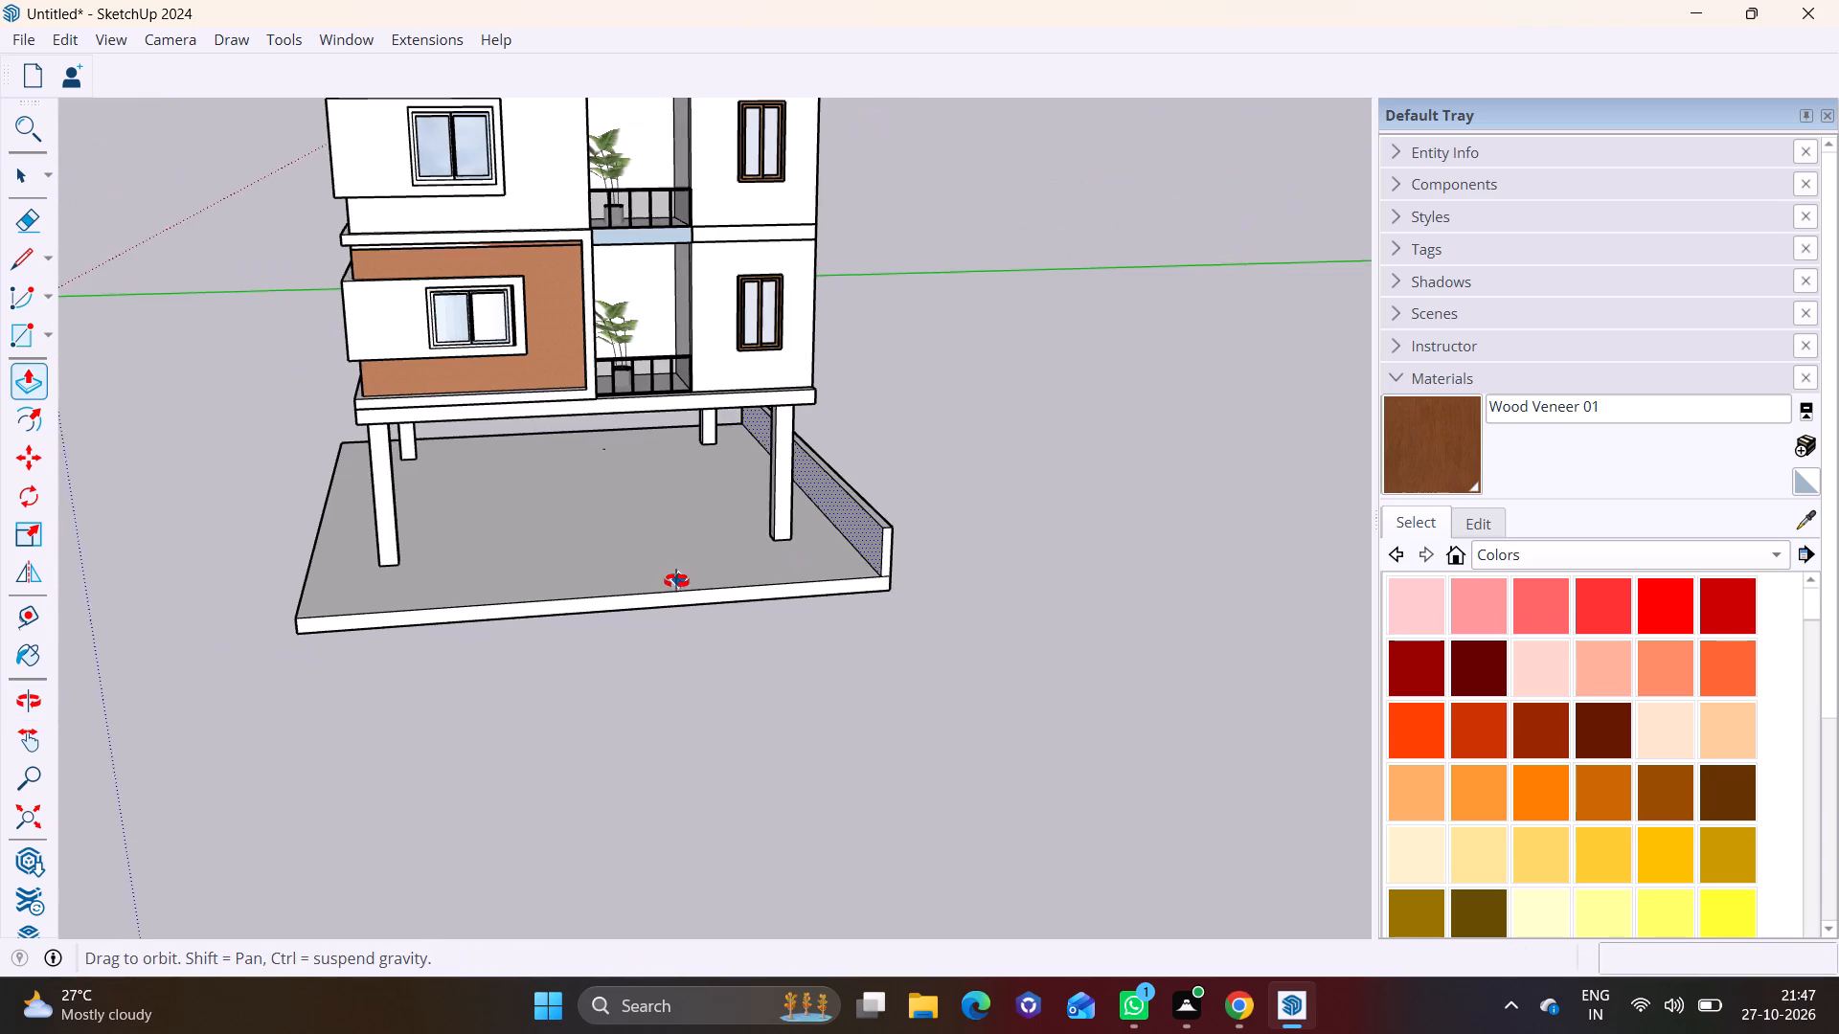
pyautogui.moveTo(676, 581); pyautogui.dragTo(985, 499, button='middle')
pyautogui.moveTo(503, 528); pyautogui.dragTo(618, 500, button='middle')
pyautogui.moveTo(540, 527); pyautogui.dragTo(1147, 612, button='middle')
pyautogui.scroll(9, 351, 567)
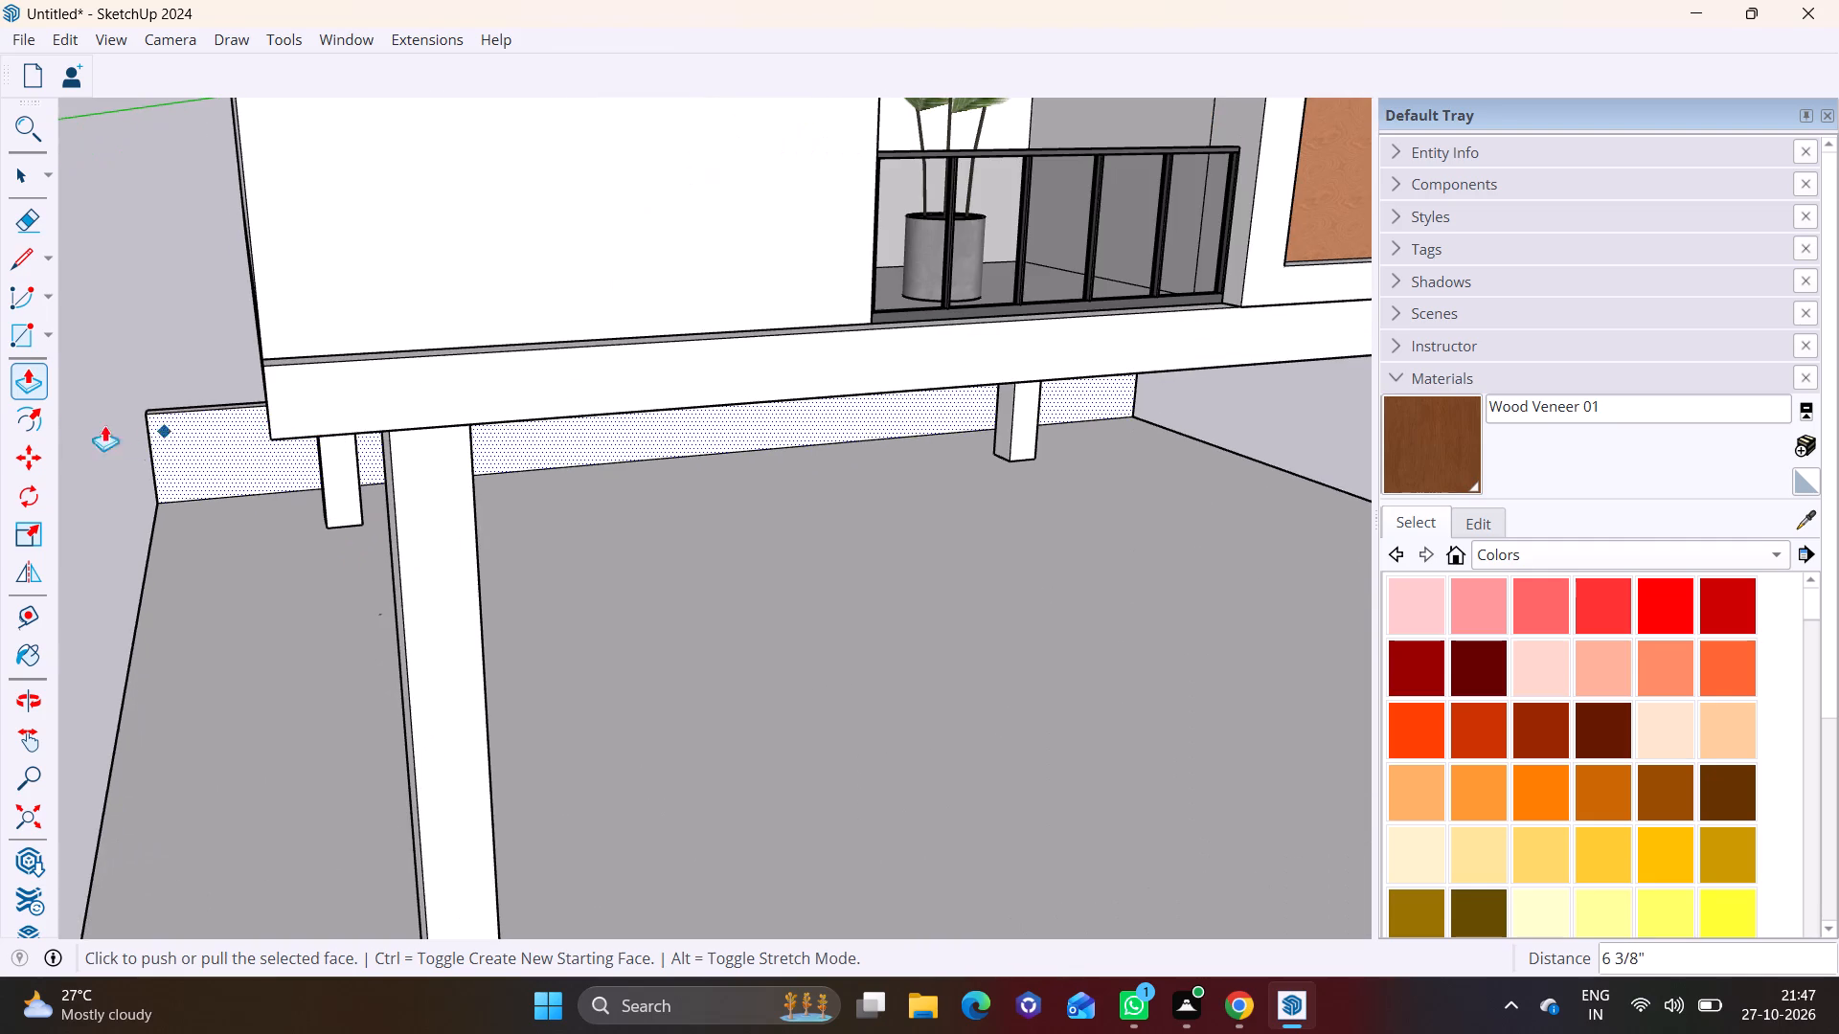
pyautogui.click(23, 267)
pyautogui.keyDown('shift'); pyautogui.scroll(1, 135, 432); pyautogui.keyUp('shift')
pyautogui.keyDown('shift'); pyautogui.moveTo(136, 431); pyautogui.dragTo(385, 586, button='middle'); pyautogui.keyUp('shift')
pyautogui.scroll(6, 371, 592)
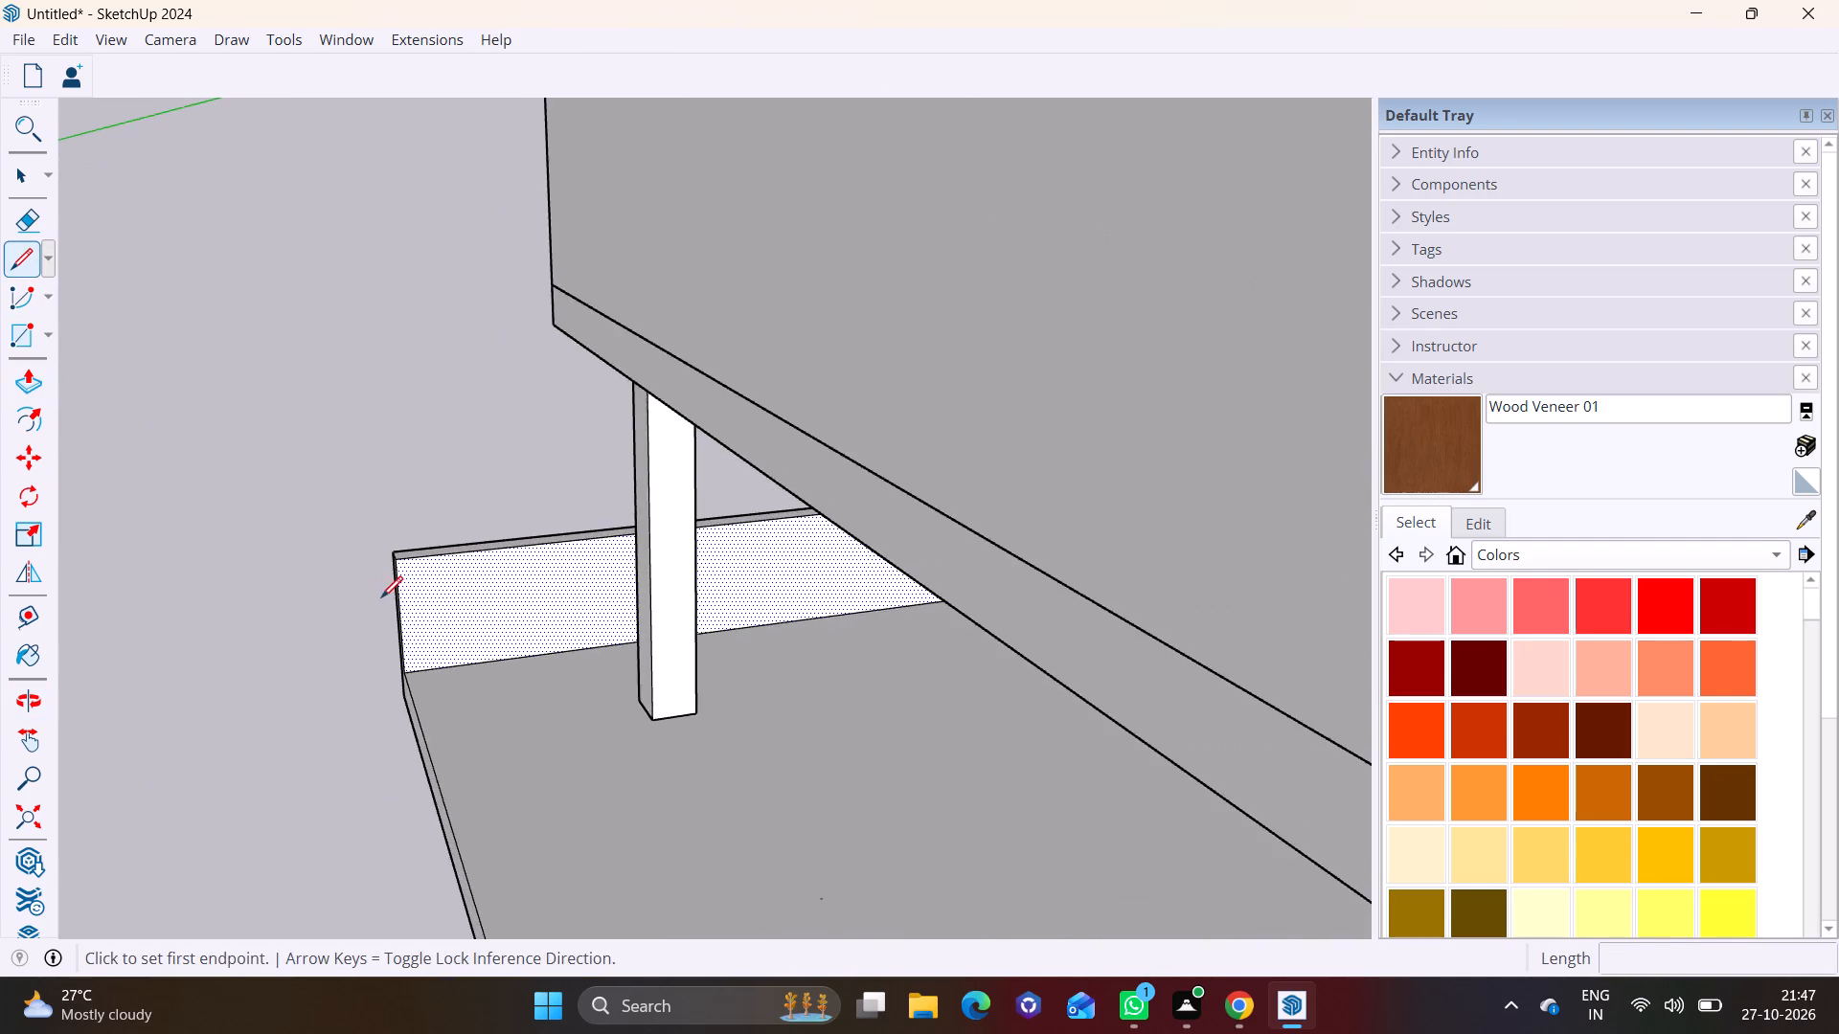
pyautogui.moveTo(438, 596); pyautogui.dragTo(500, 474, button='middle')
pyautogui.scroll(6, 413, 594)
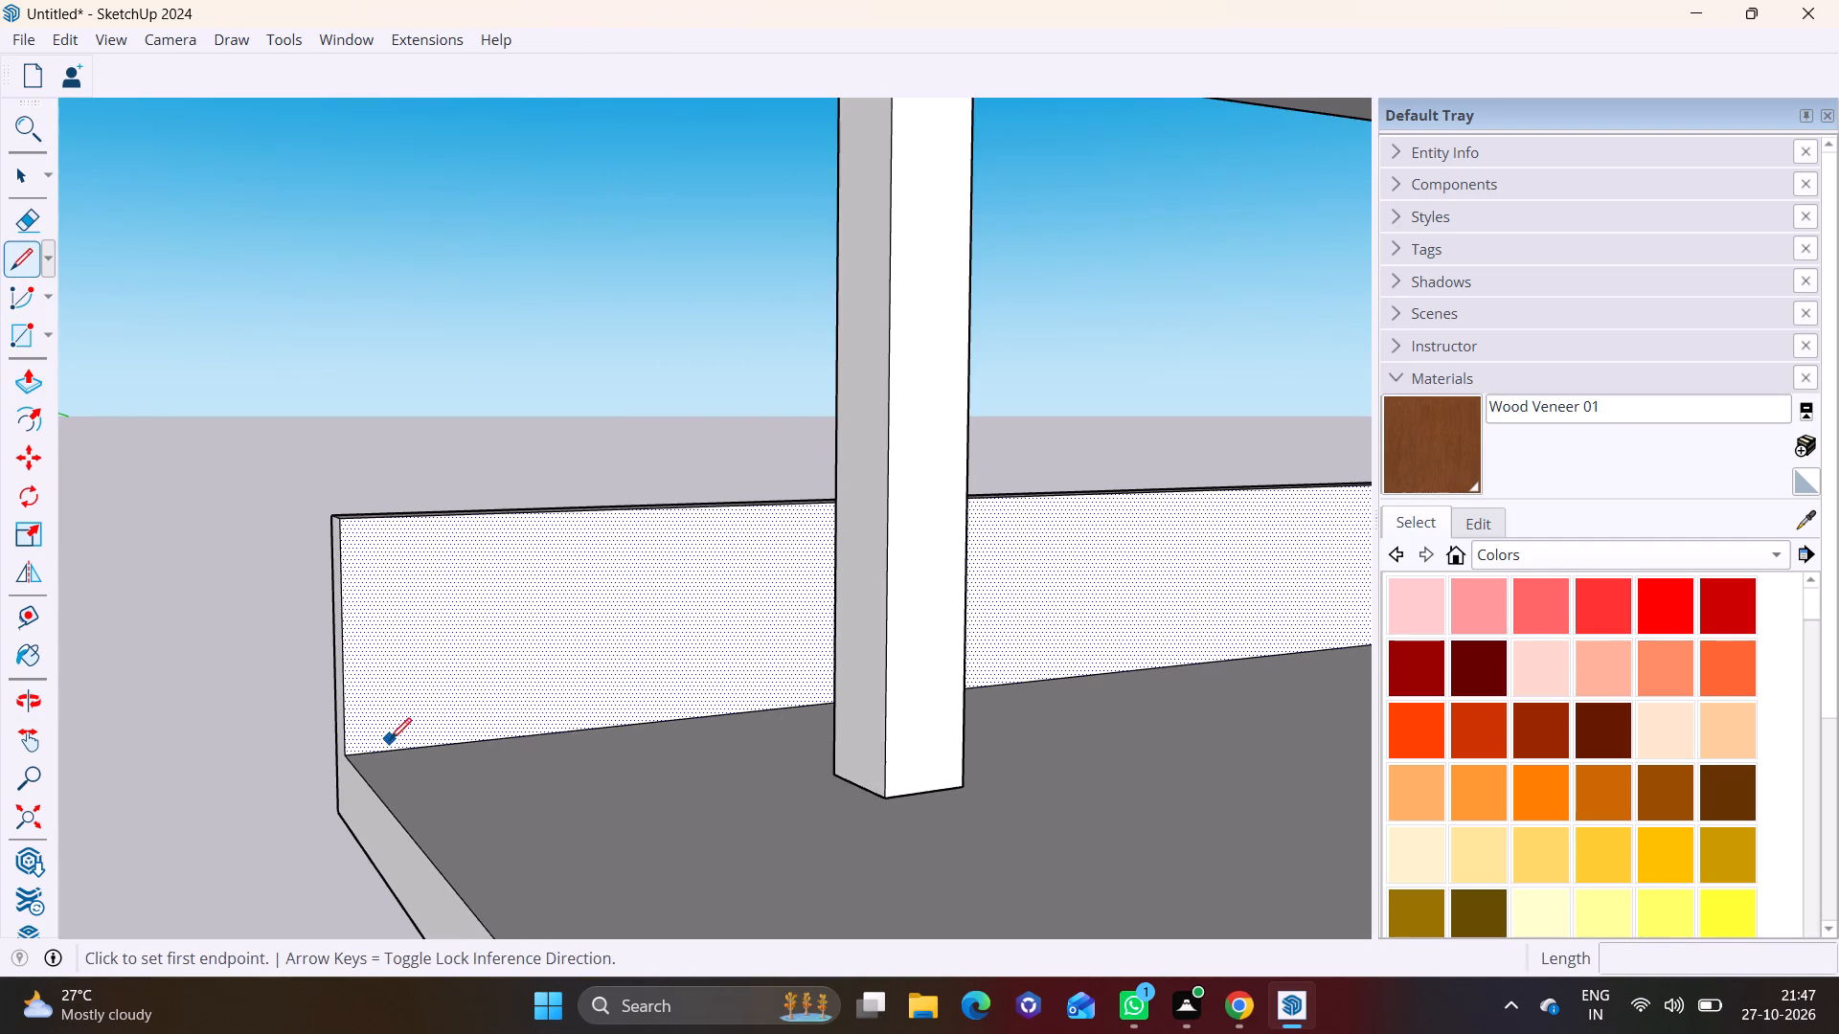
pyautogui.moveTo(392, 748); pyautogui.dragTo(390, 739)
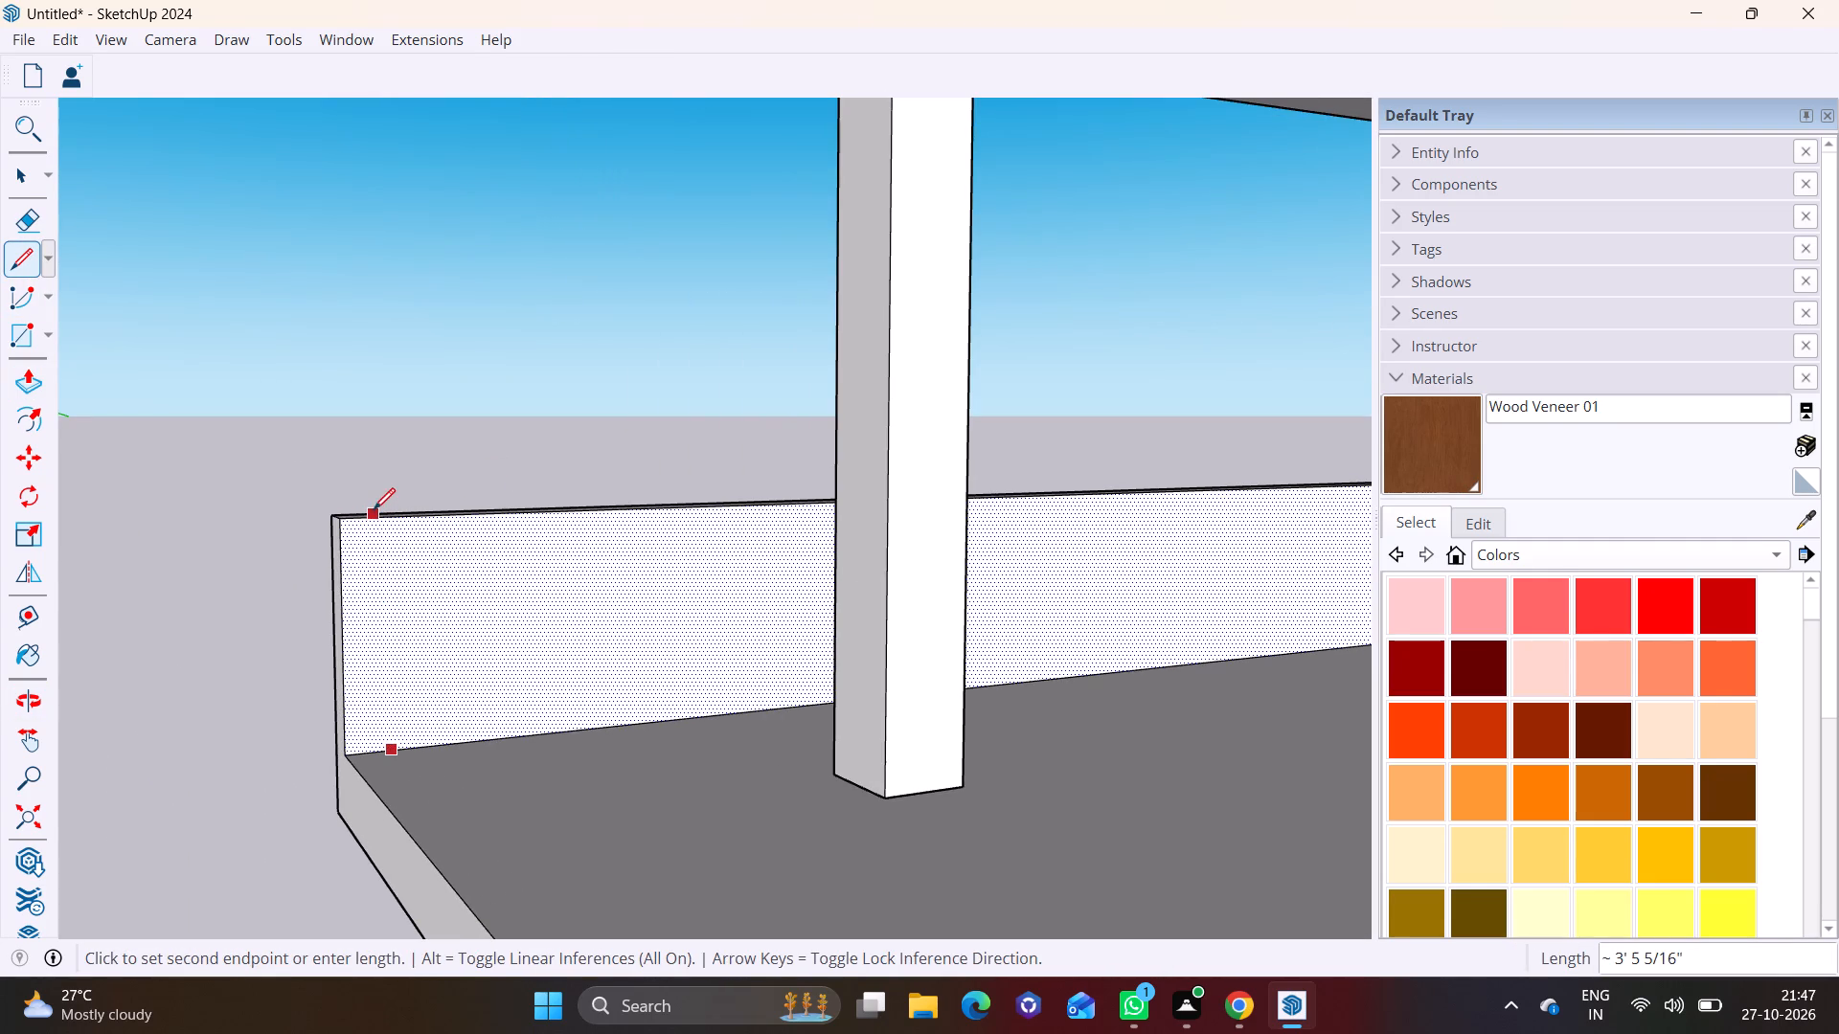
pyautogui.click(382, 509)
# Push/Pull the narrow end strip about 37' along the adjoining slab edge to form a second low wall reaching the slab's front edge.
pyautogui.press('space')
pyautogui.click(366, 603)
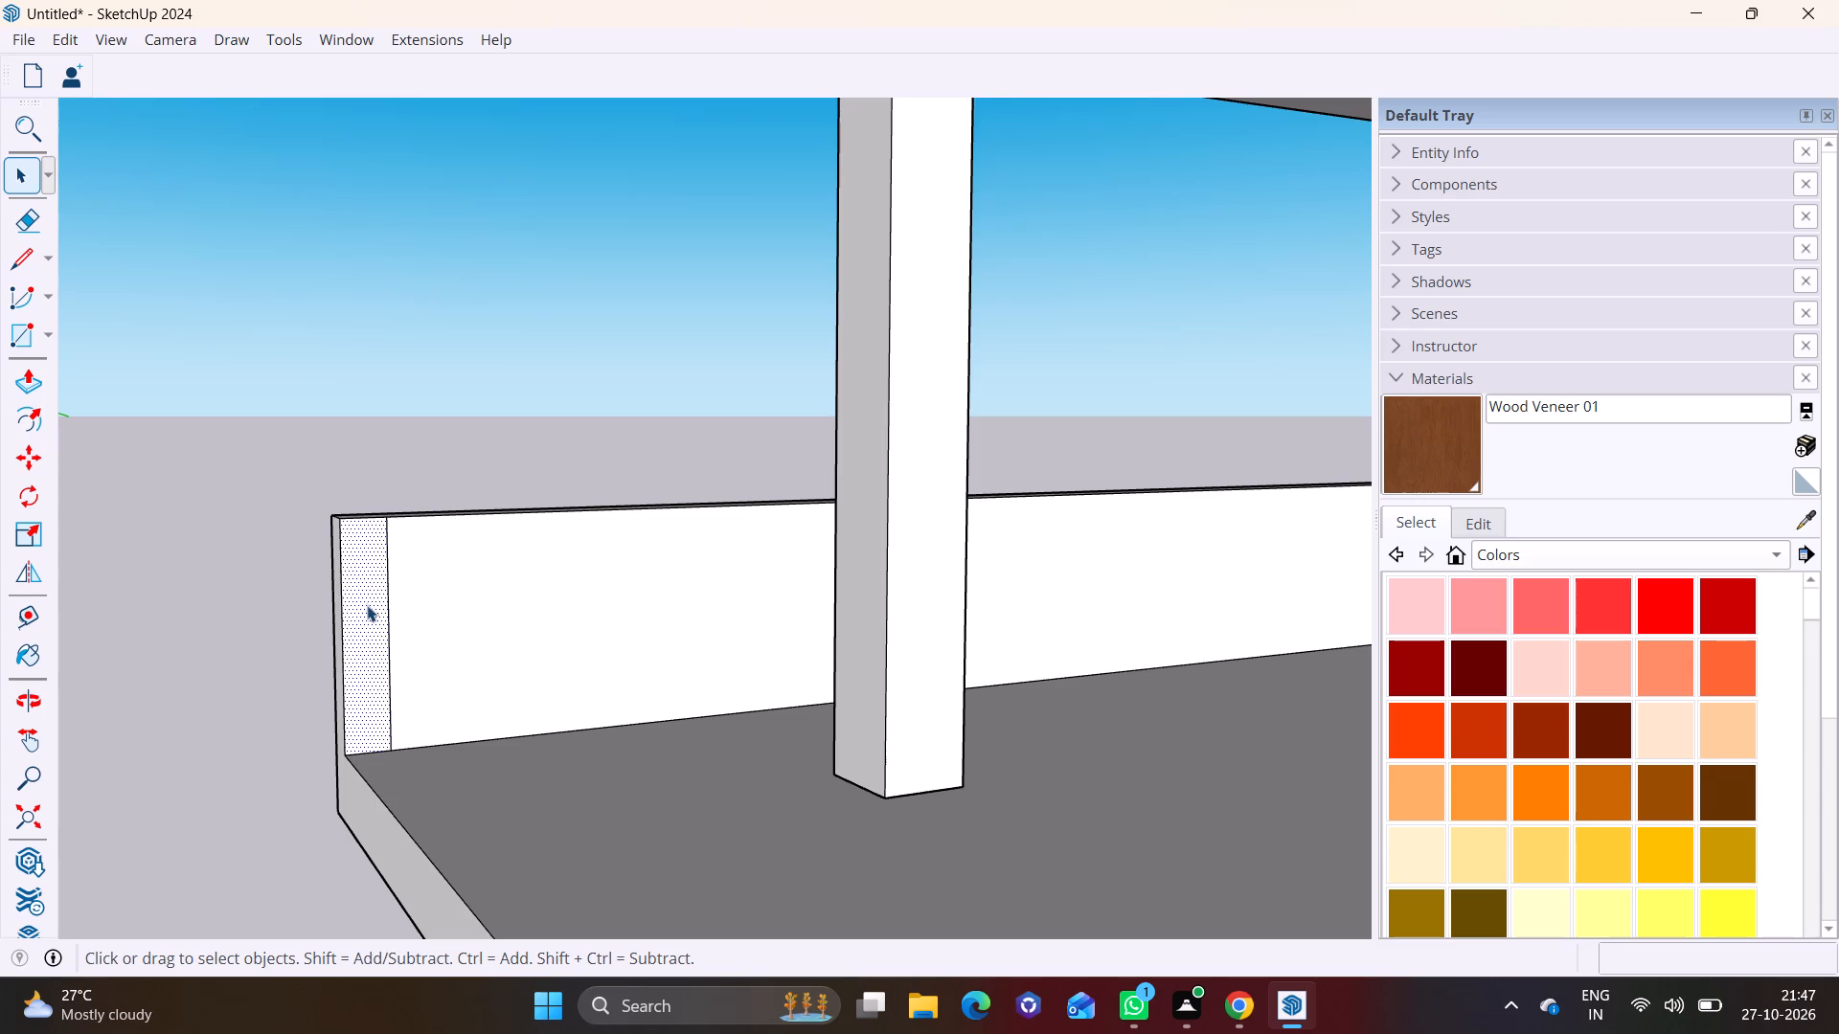
pyautogui.click(37, 395)
pyautogui.click(366, 607)
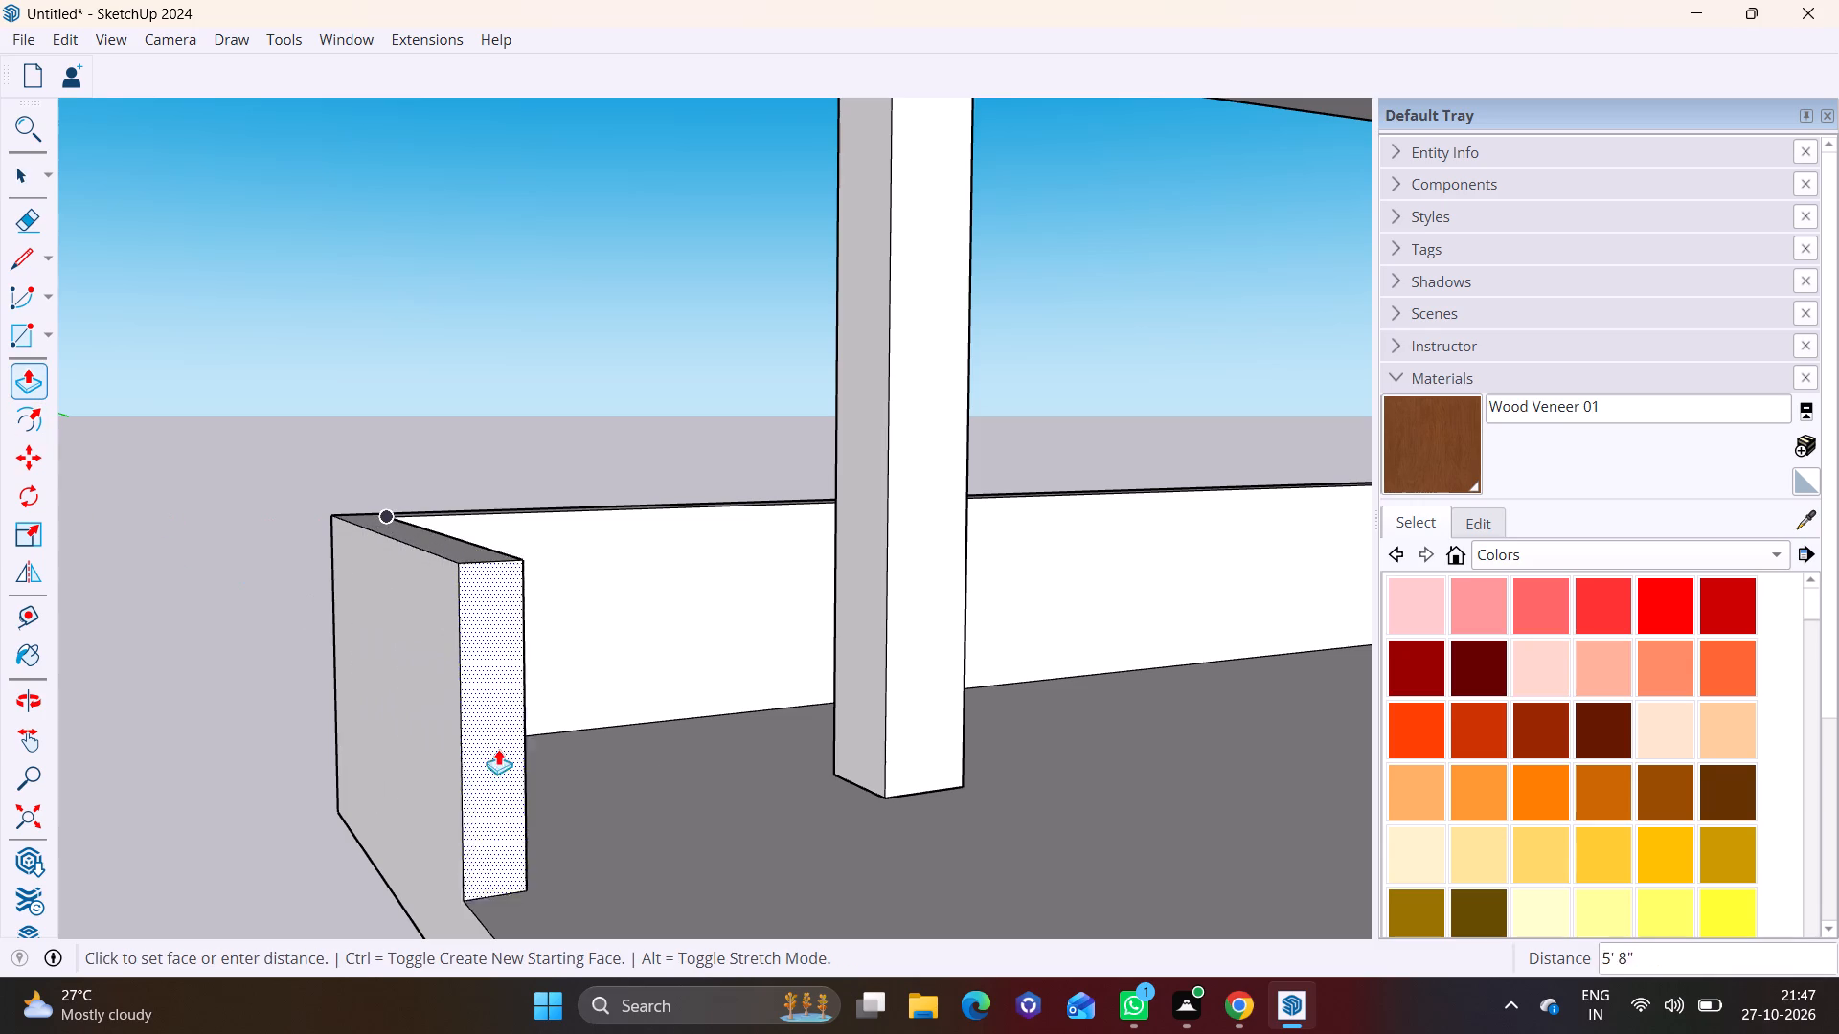
pyautogui.scroll(-12, 567, 810)
pyautogui.keyDown('shift'); pyautogui.moveTo(832, 836); pyautogui.dragTo(631, 483, button='middle'); pyautogui.keyUp('shift')
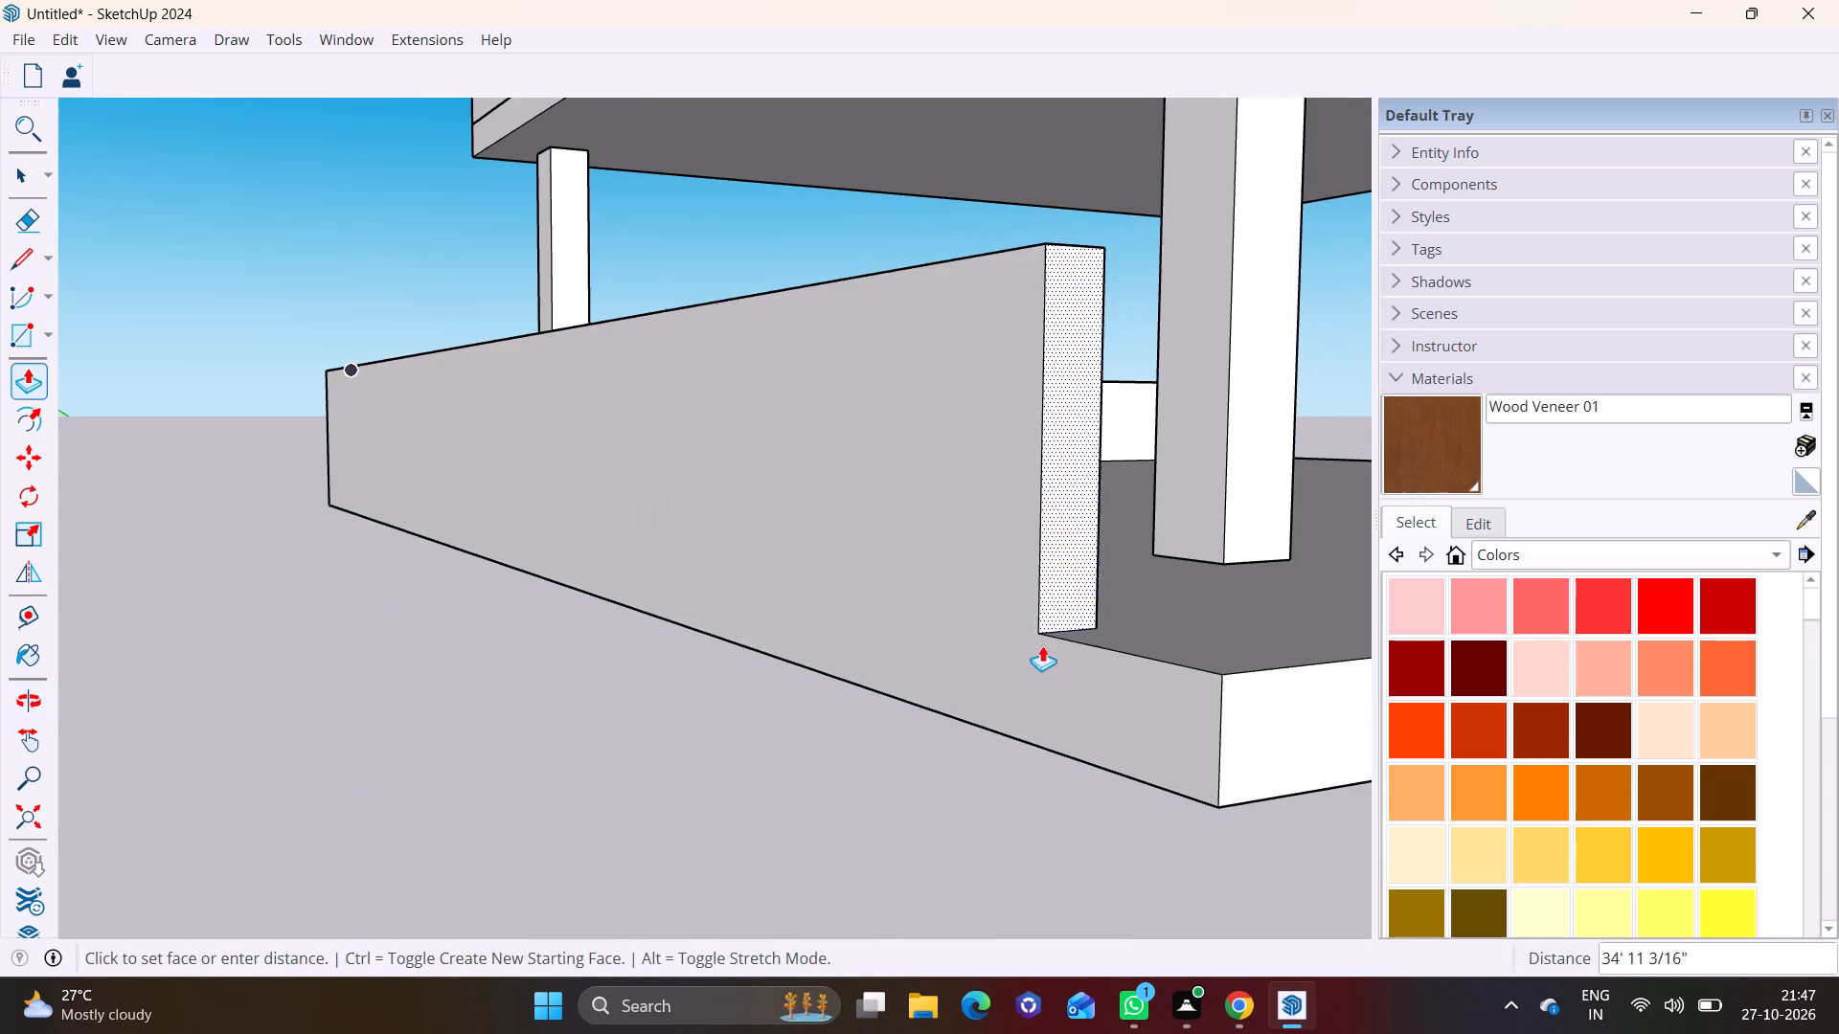
pyautogui.keyDown('shift'); pyautogui.moveTo(1014, 643); pyautogui.dragTo(458, 638, button='middle'); pyautogui.keyUp('shift')
pyautogui.click(555, 720)
# Examine the two low boundary walls and the open slab edges from several angles.
pyautogui.moveTo(668, 694); pyautogui.dragTo(248, 738, button='middle')
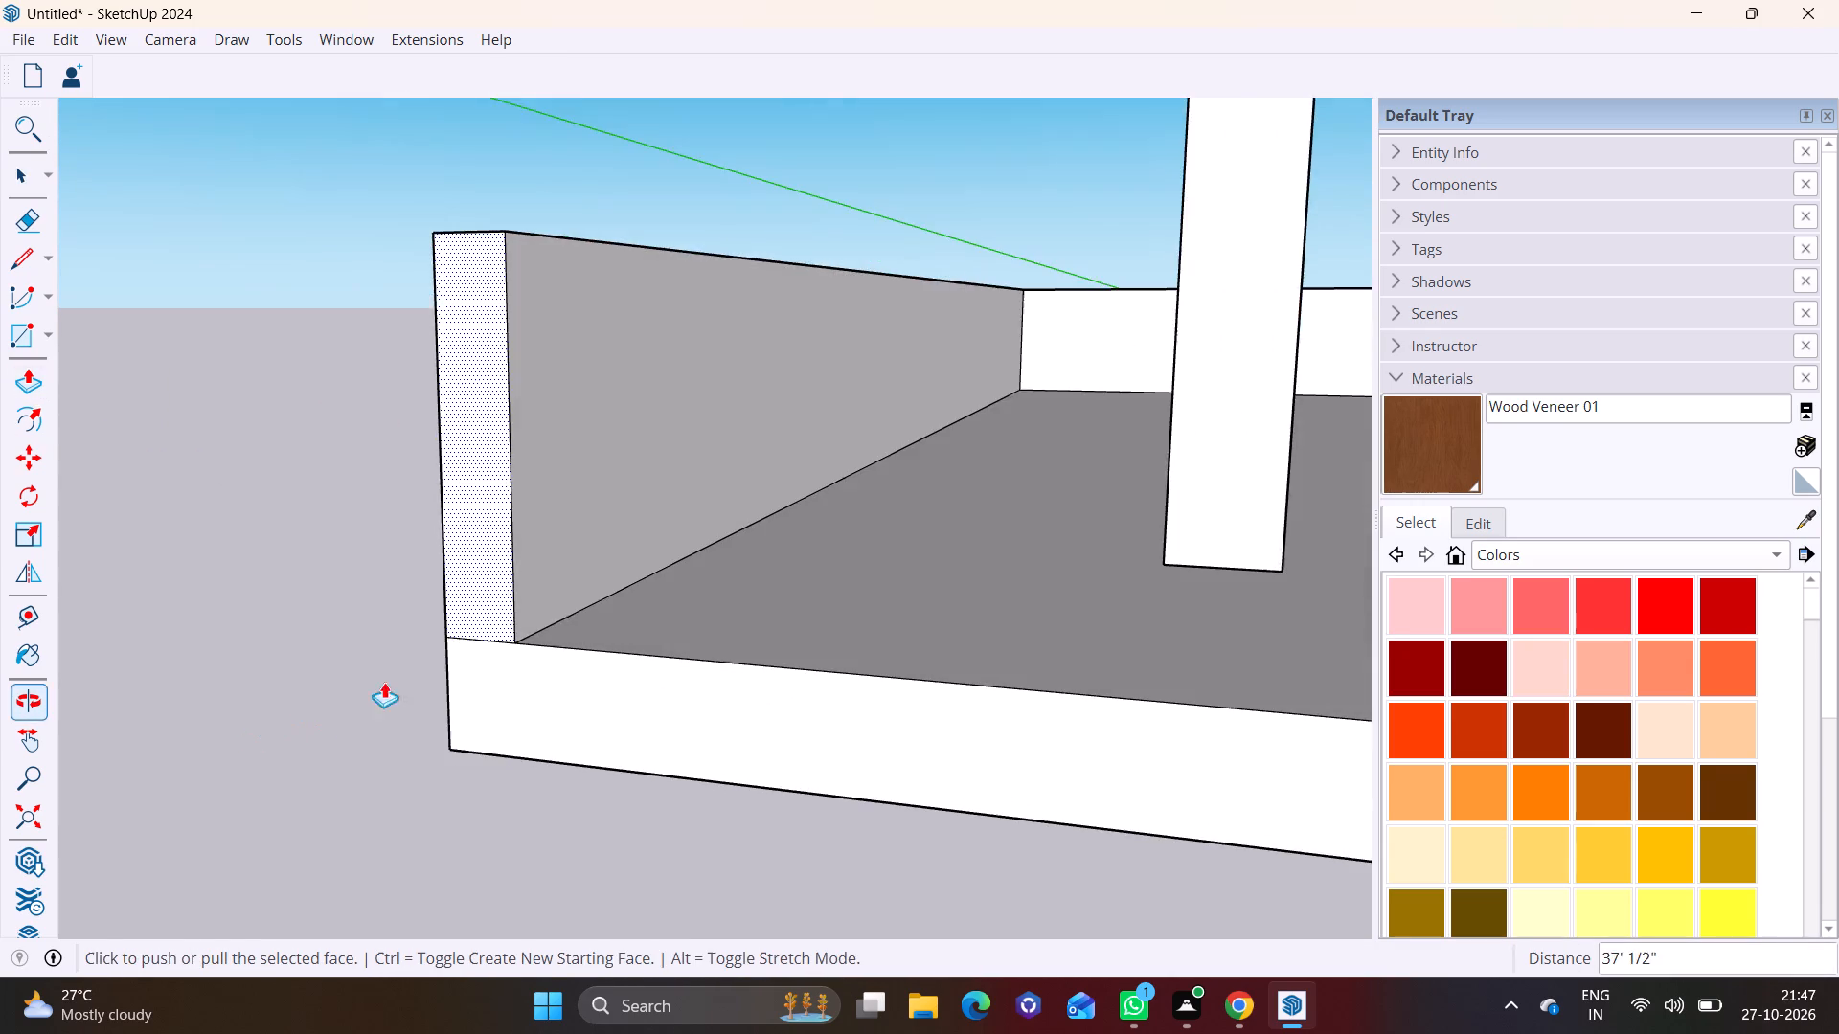
pyautogui.scroll(-12, 565, 657)
pyautogui.keyDown('shift'); pyautogui.moveTo(729, 686); pyautogui.dragTo(283, 614, button='middle'); pyautogui.keyUp('shift')
pyautogui.scroll(-7, 553, 624)
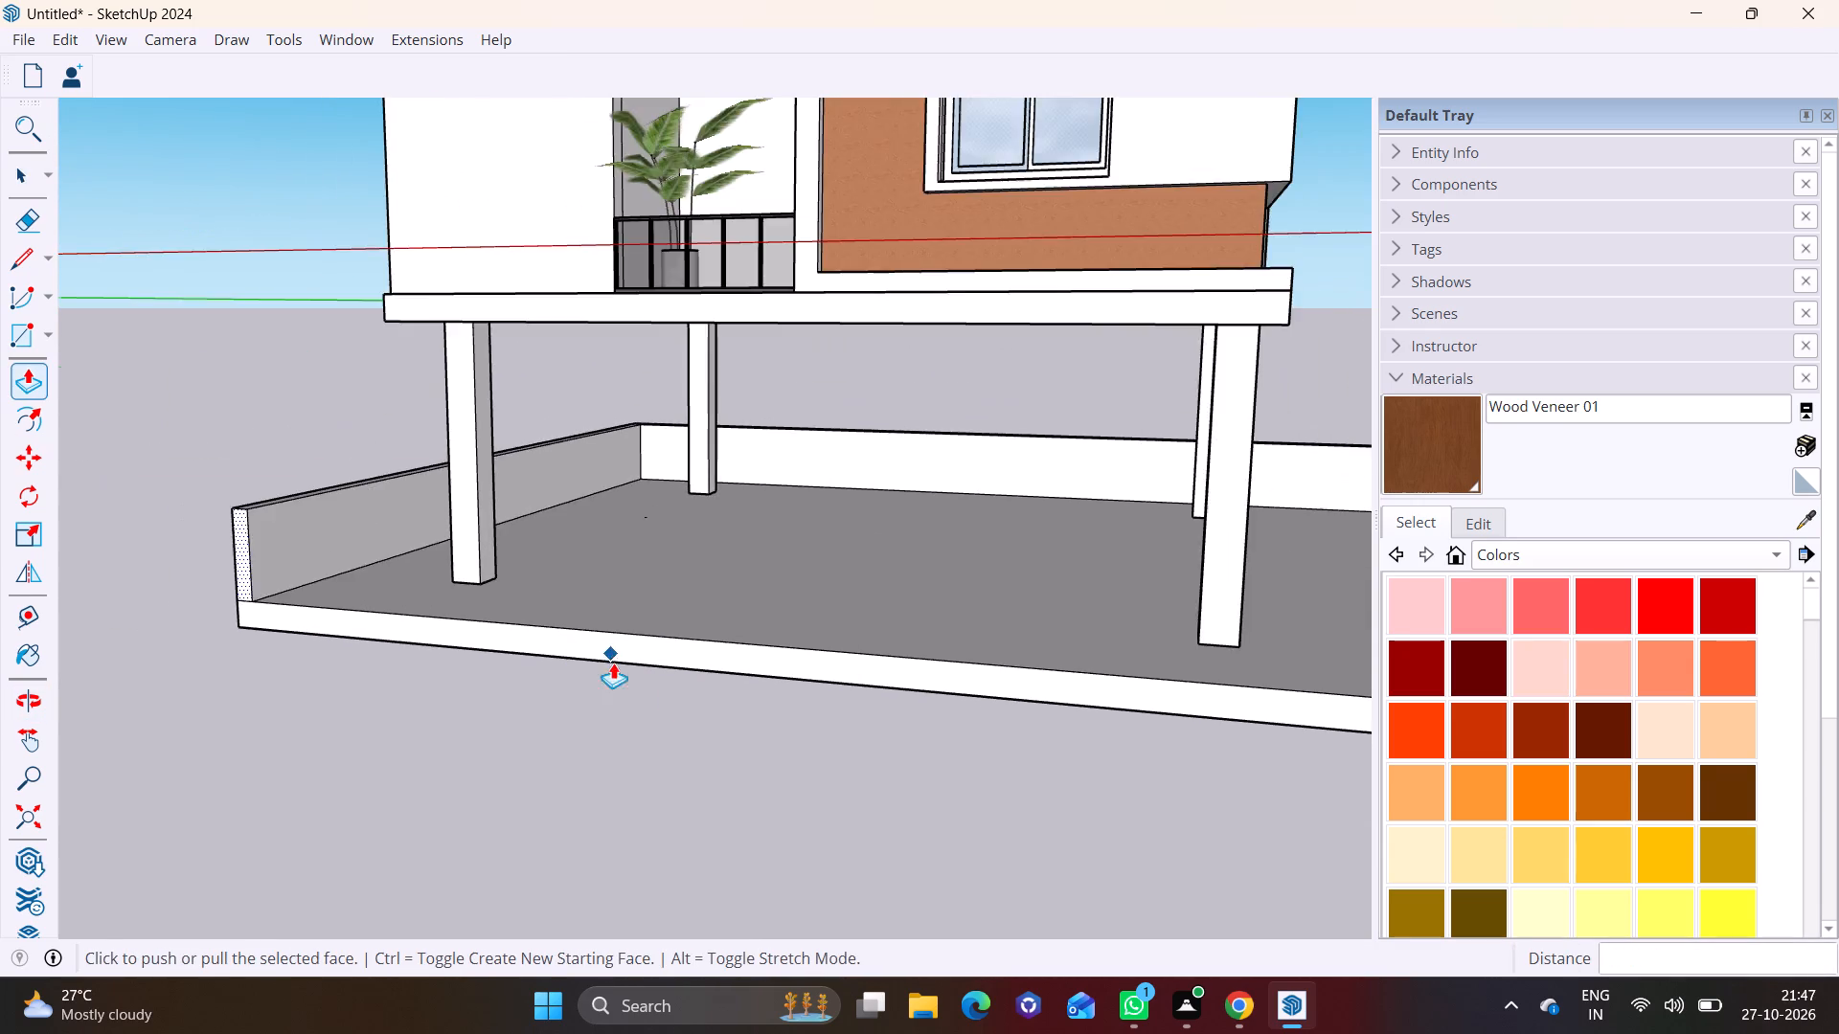
pyautogui.scroll(-1, 613, 663)
pyautogui.moveTo(716, 686); pyautogui.dragTo(505, 674, button='middle')
pyautogui.moveTo(509, 679); pyautogui.dragTo(491, 815, button='middle')
pyautogui.moveTo(656, 613); pyautogui.dragTo(543, 598, button='middle')
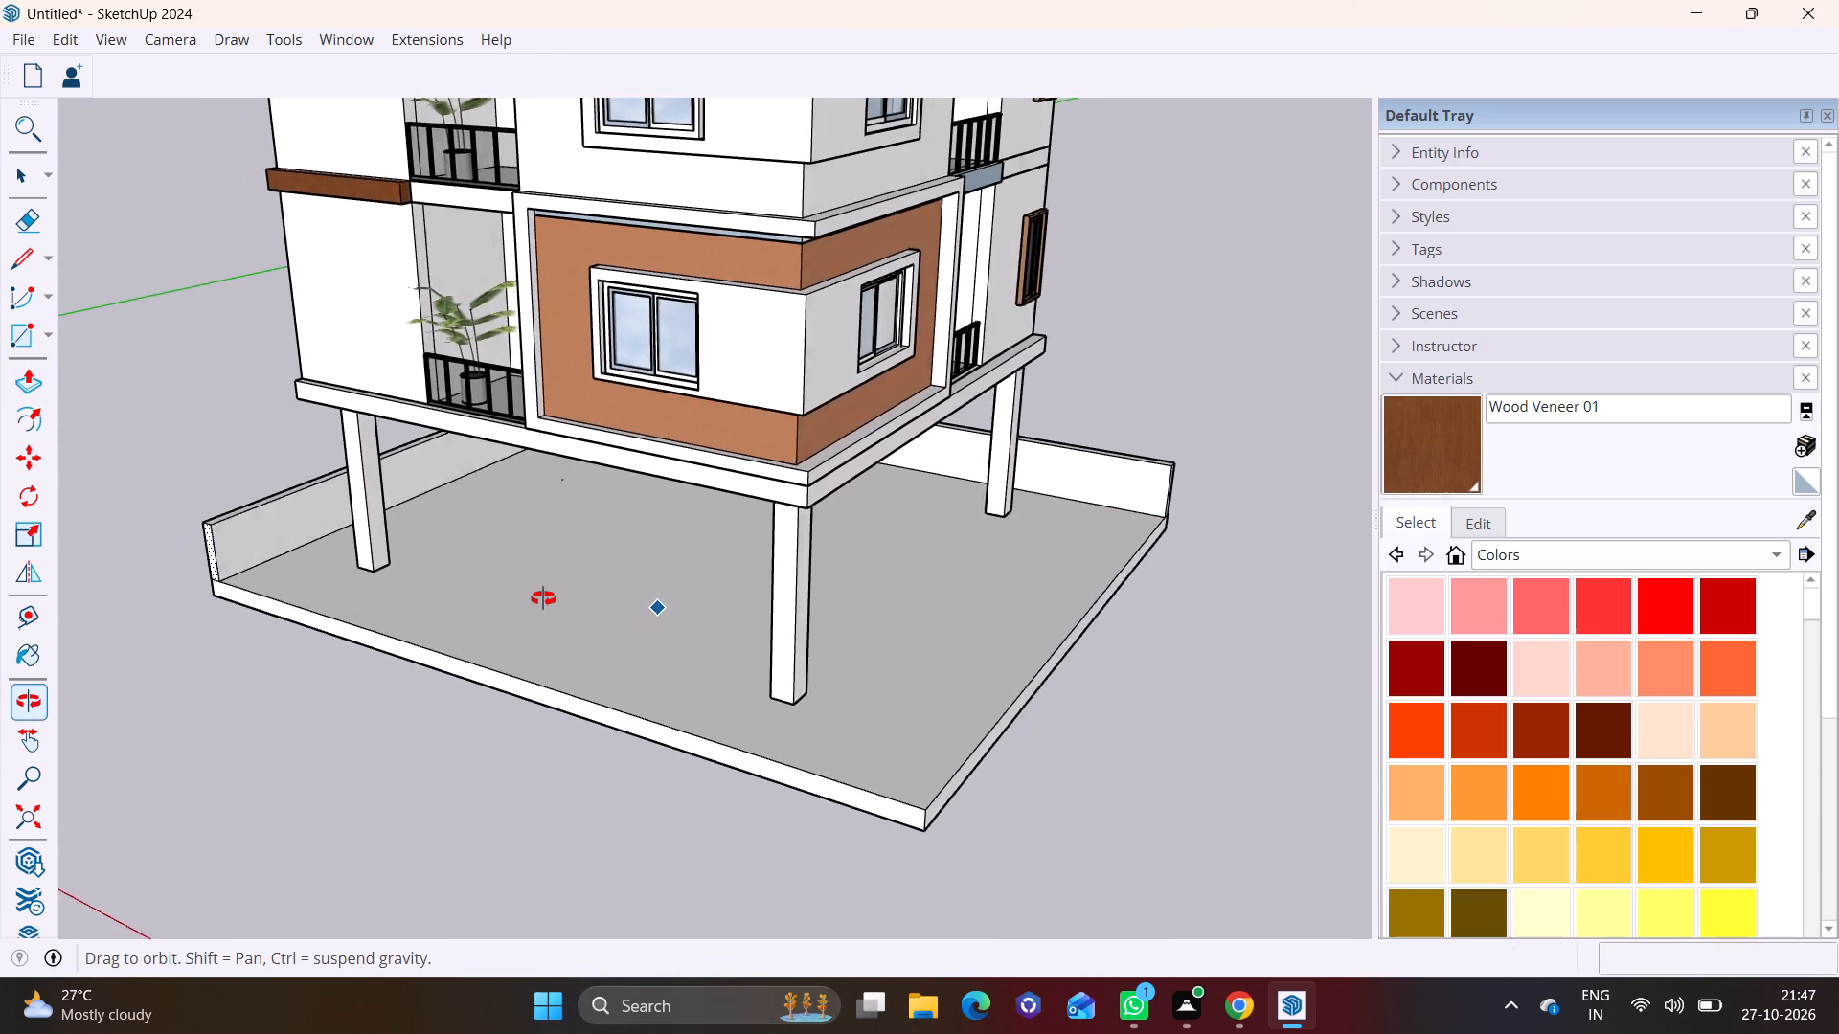
# Draw a vertical line across the second low wall's inner face near its free end at the slab's front corner, marking a narrow strip.
pyautogui.moveTo(543, 598); pyautogui.dragTo(575, 607, button='middle')
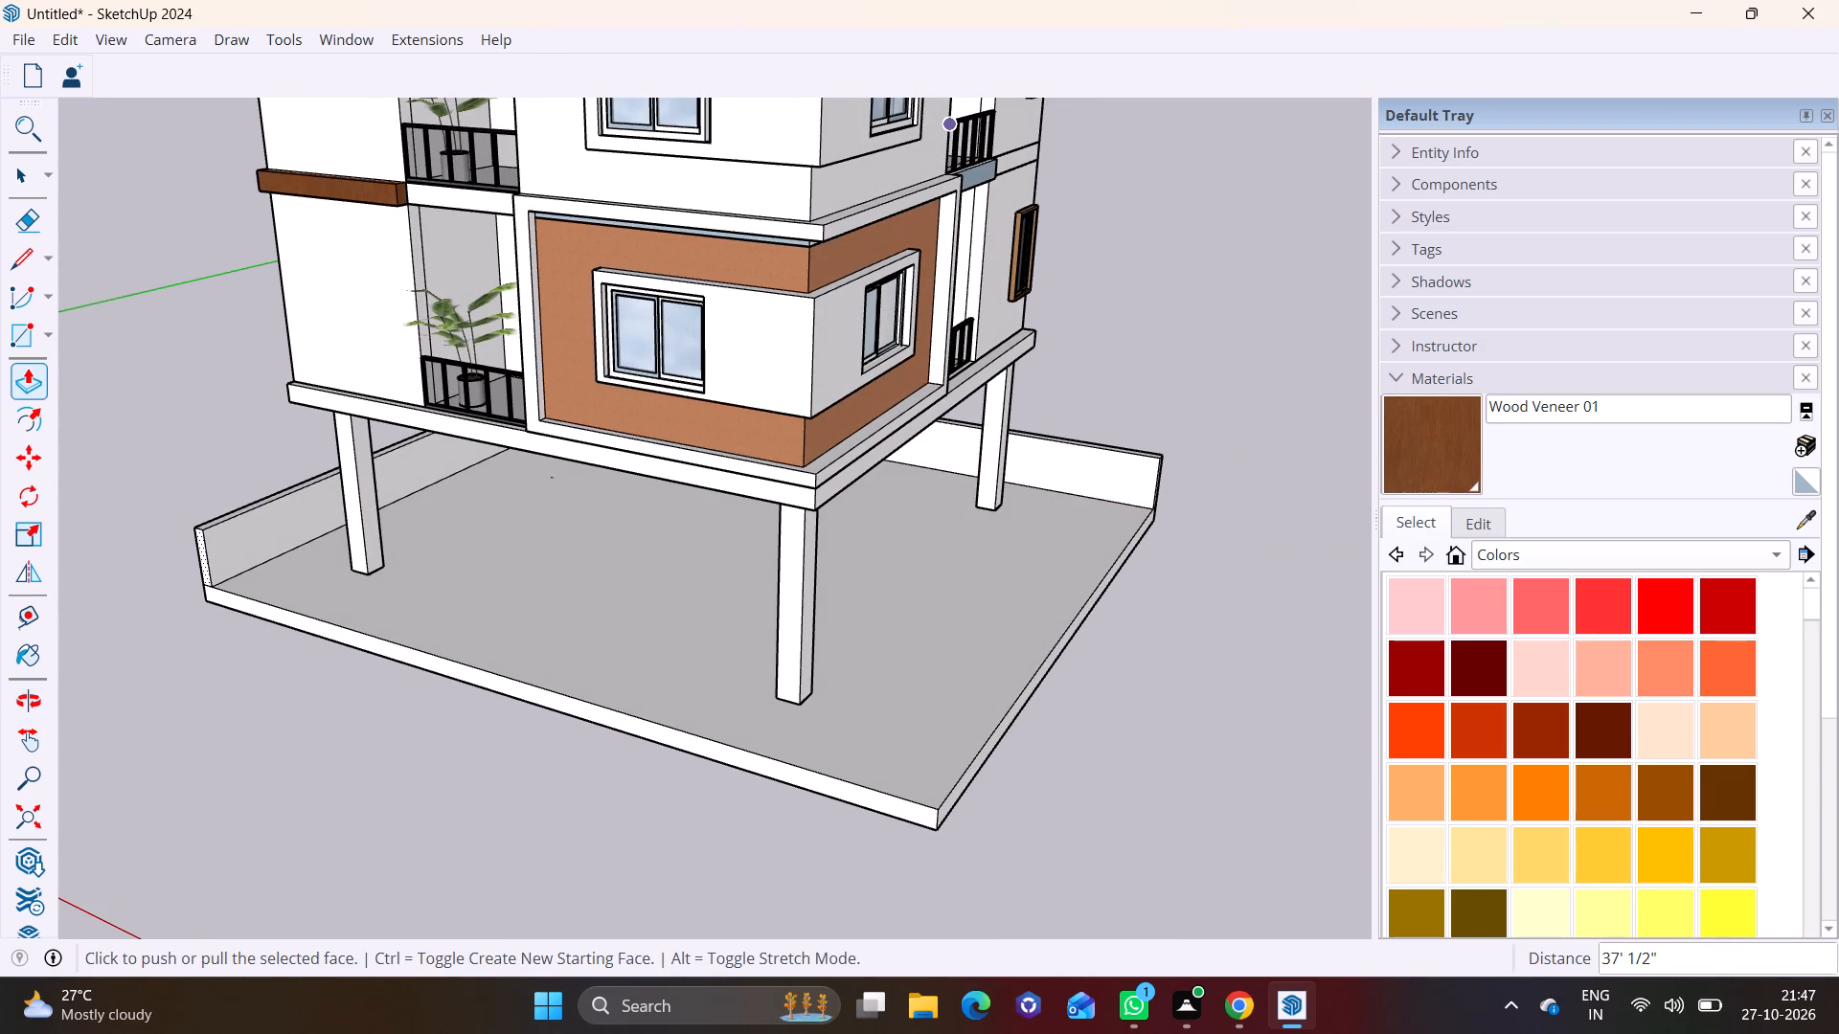
pyautogui.moveTo(1037, 67); pyautogui.dragTo(1073, 86, button='middle')
pyautogui.moveTo(1073, 86); pyautogui.dragTo(1109, 195, button='middle')
pyautogui.scroll(-2, 807, 416)
pyautogui.scroll(-2, 769, 483)
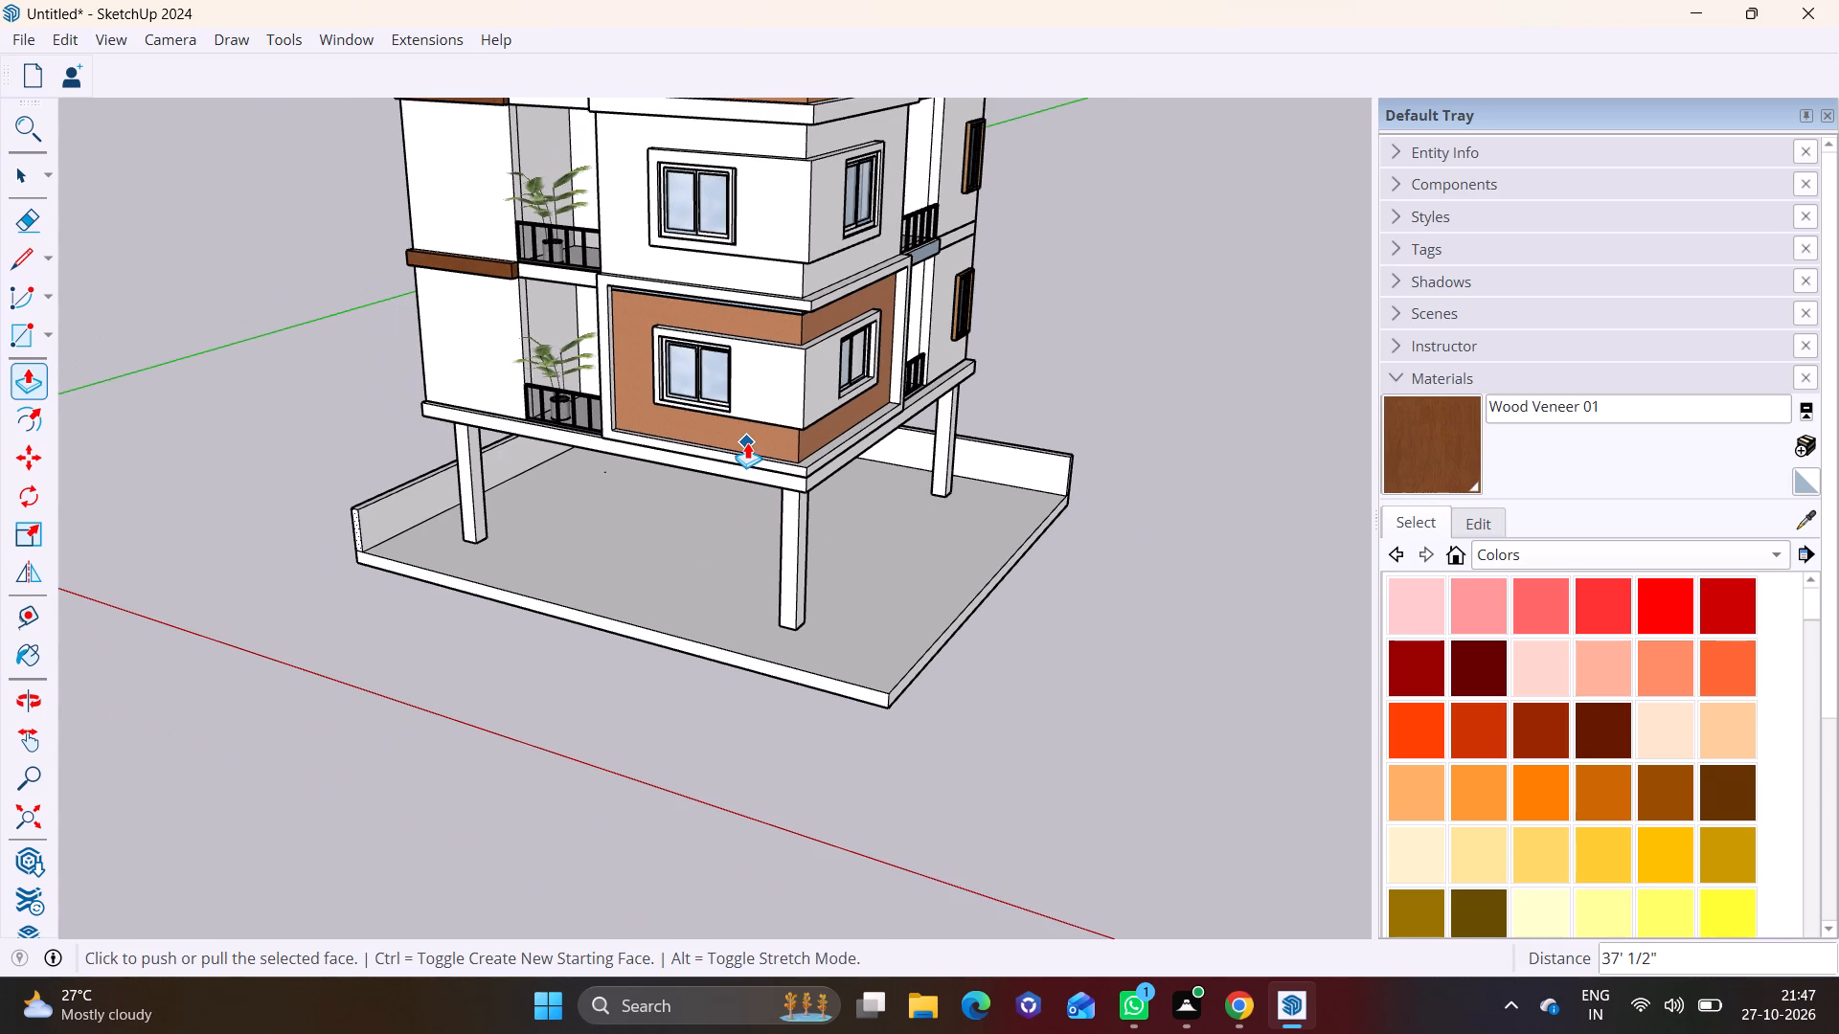
pyautogui.scroll(7, 405, 513)
pyautogui.moveTo(487, 562); pyautogui.dragTo(405, 548, button='middle')
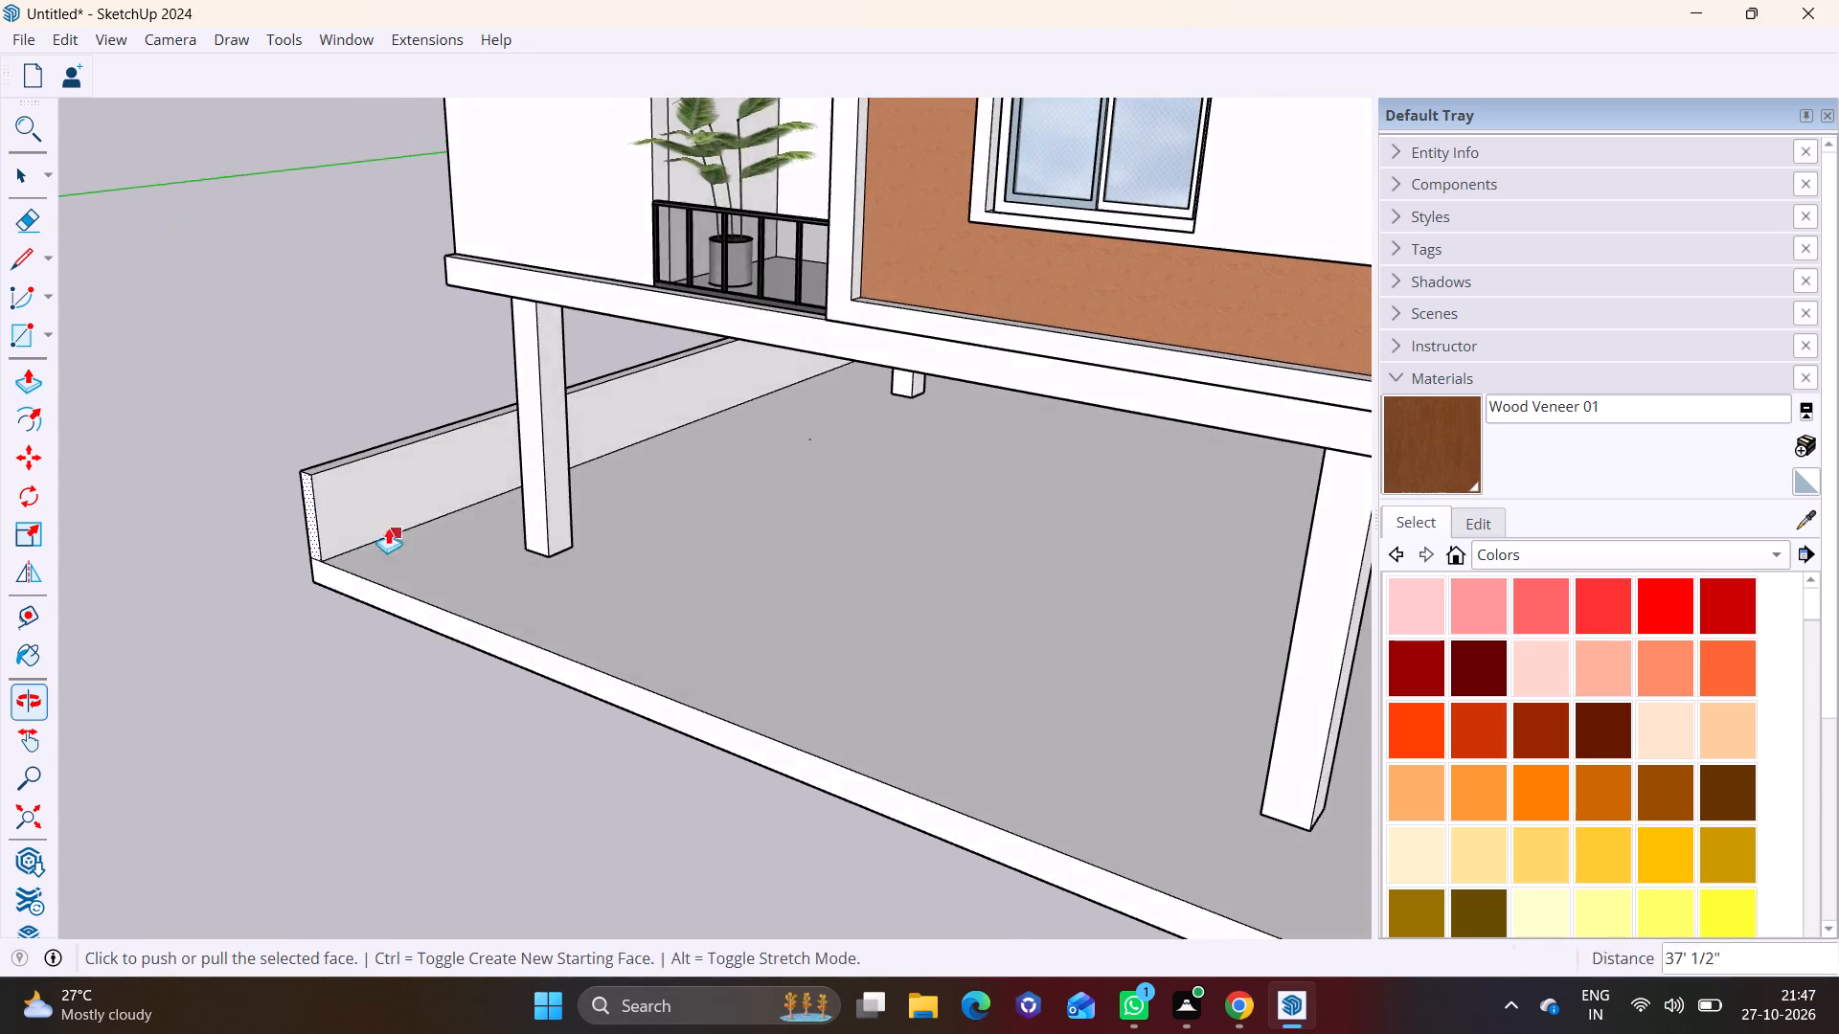
pyautogui.scroll(7, 365, 519)
pyautogui.click(32, 269)
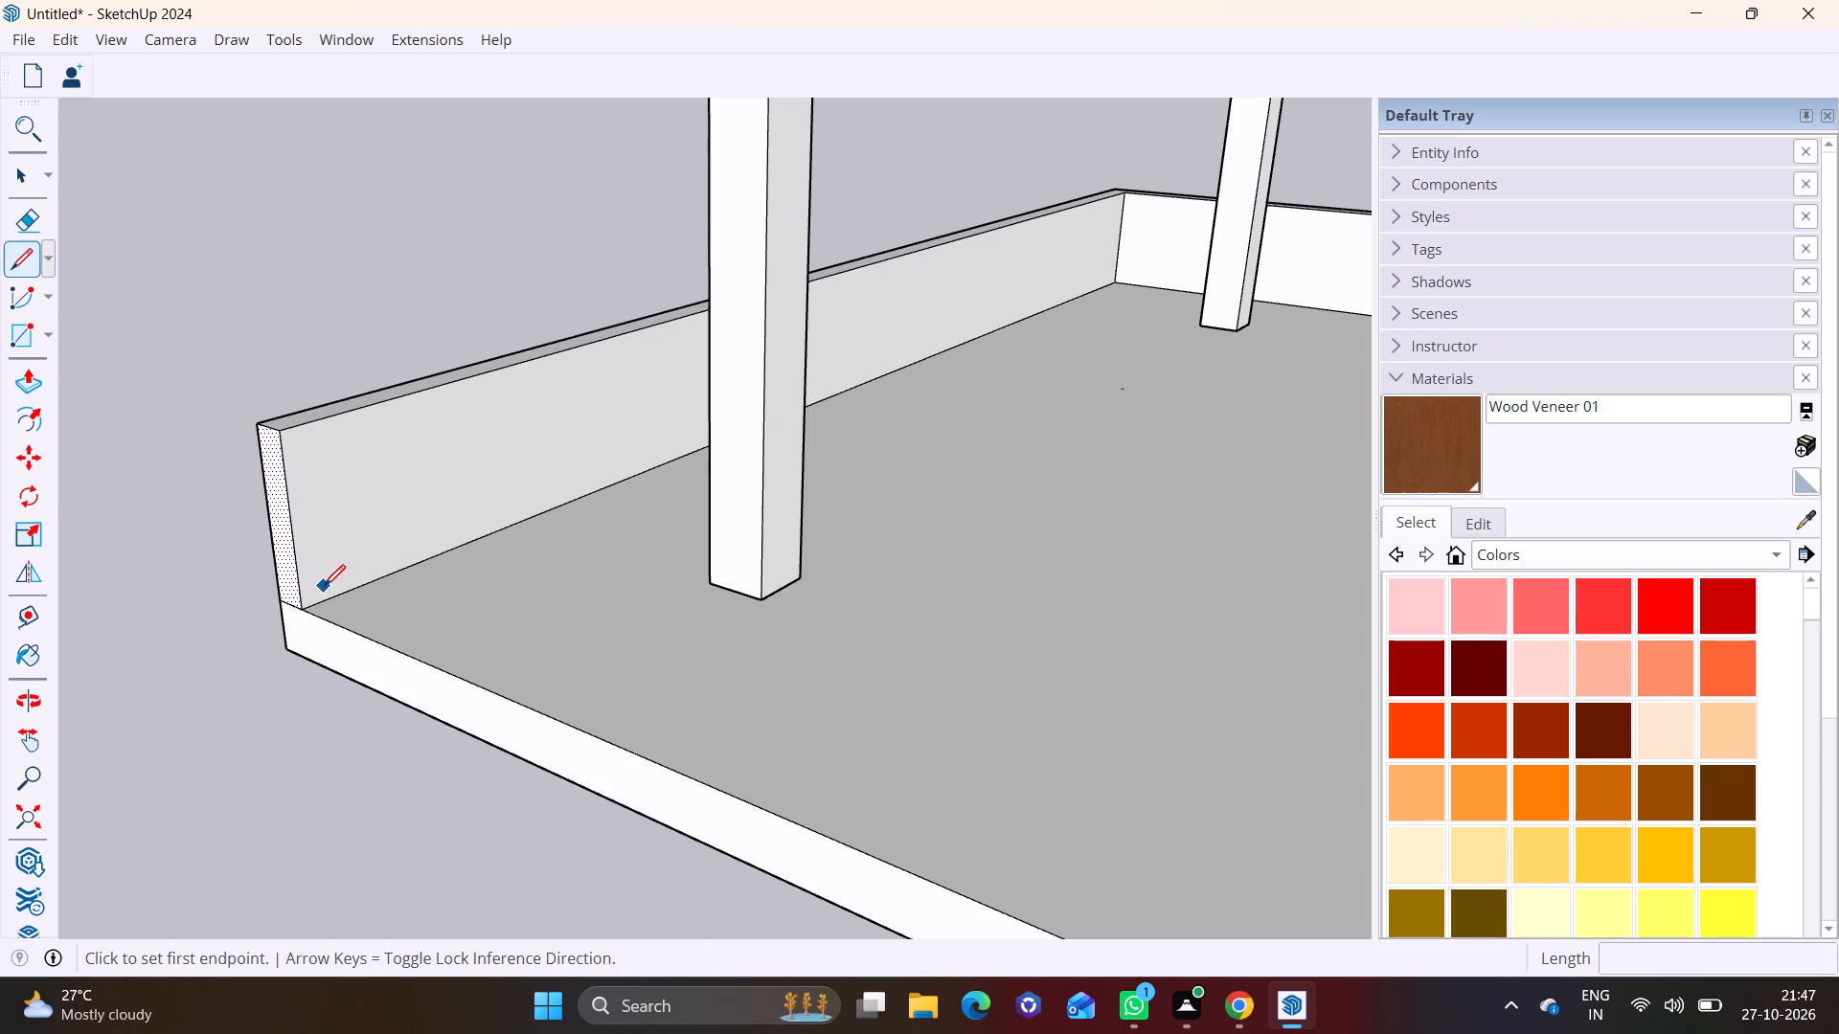
pyautogui.click(341, 597)
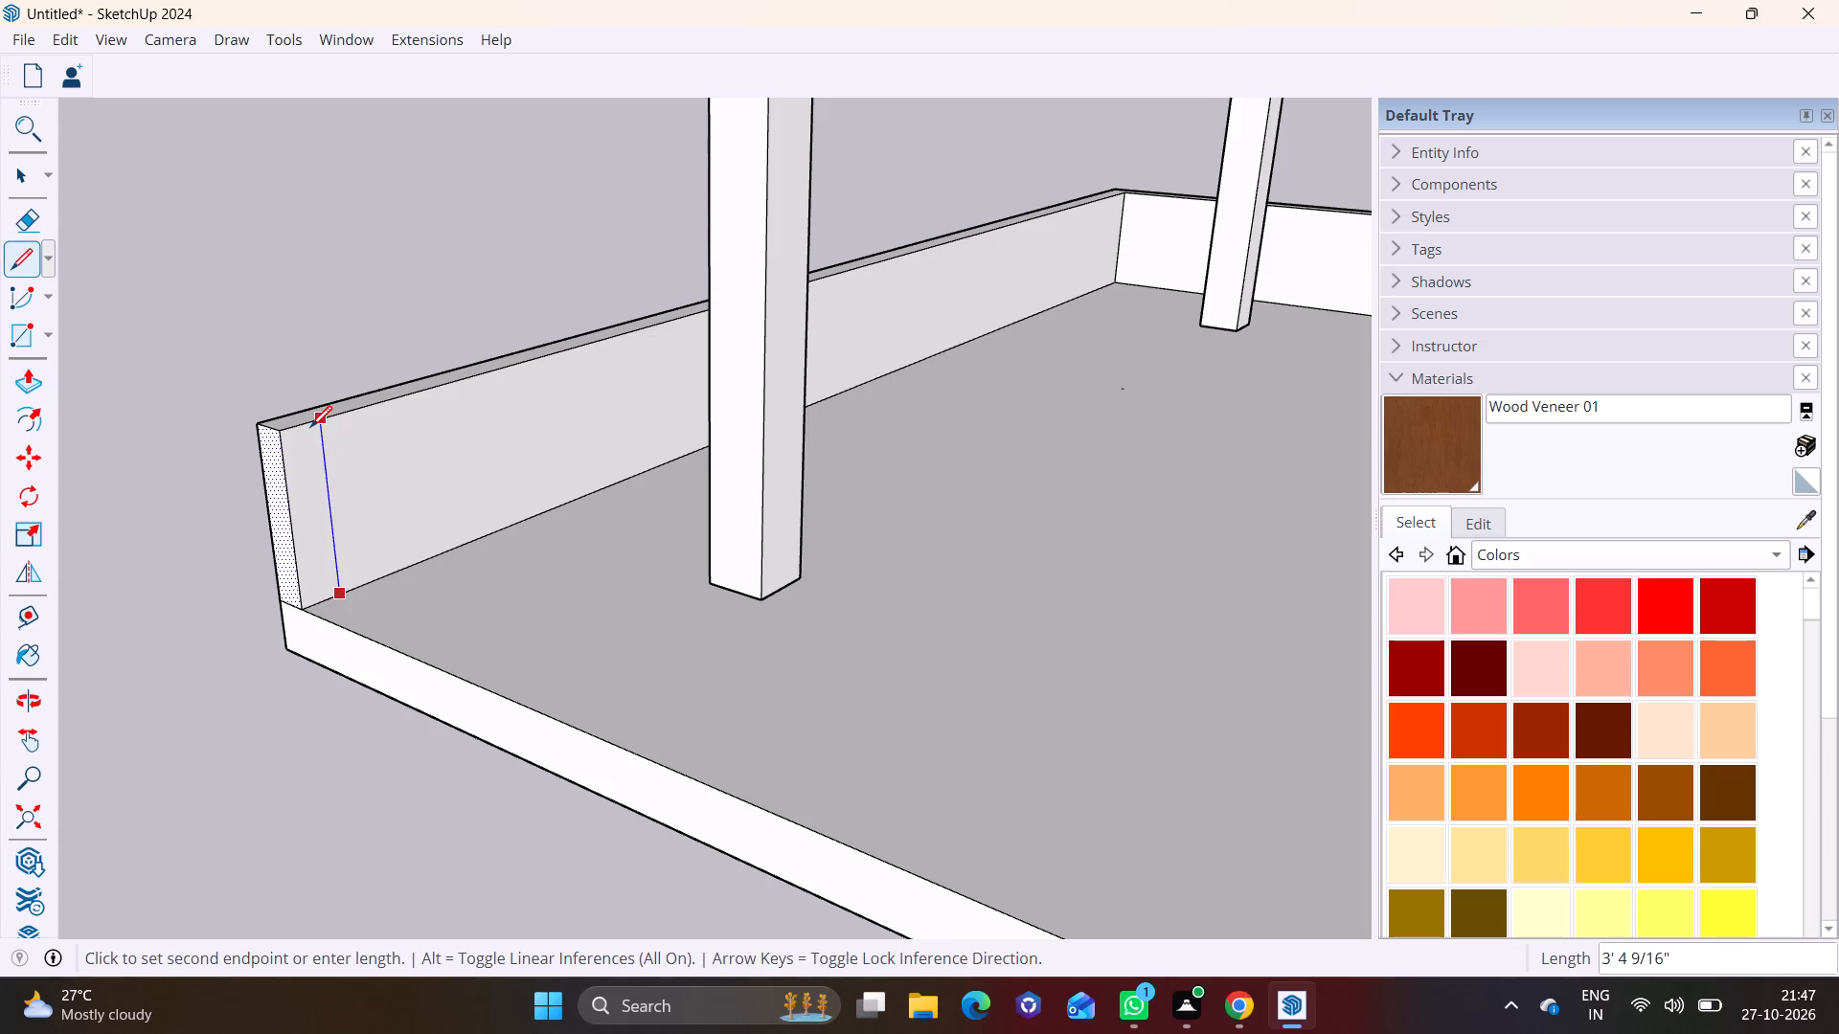
pyautogui.click(310, 427)
# Push/Pull the marked end strip about 42' along the slab's front edge to form a third low boundary wall ending at the slab's far corner.
pyautogui.press('space')
pyautogui.click(320, 487)
pyautogui.click(11, 383)
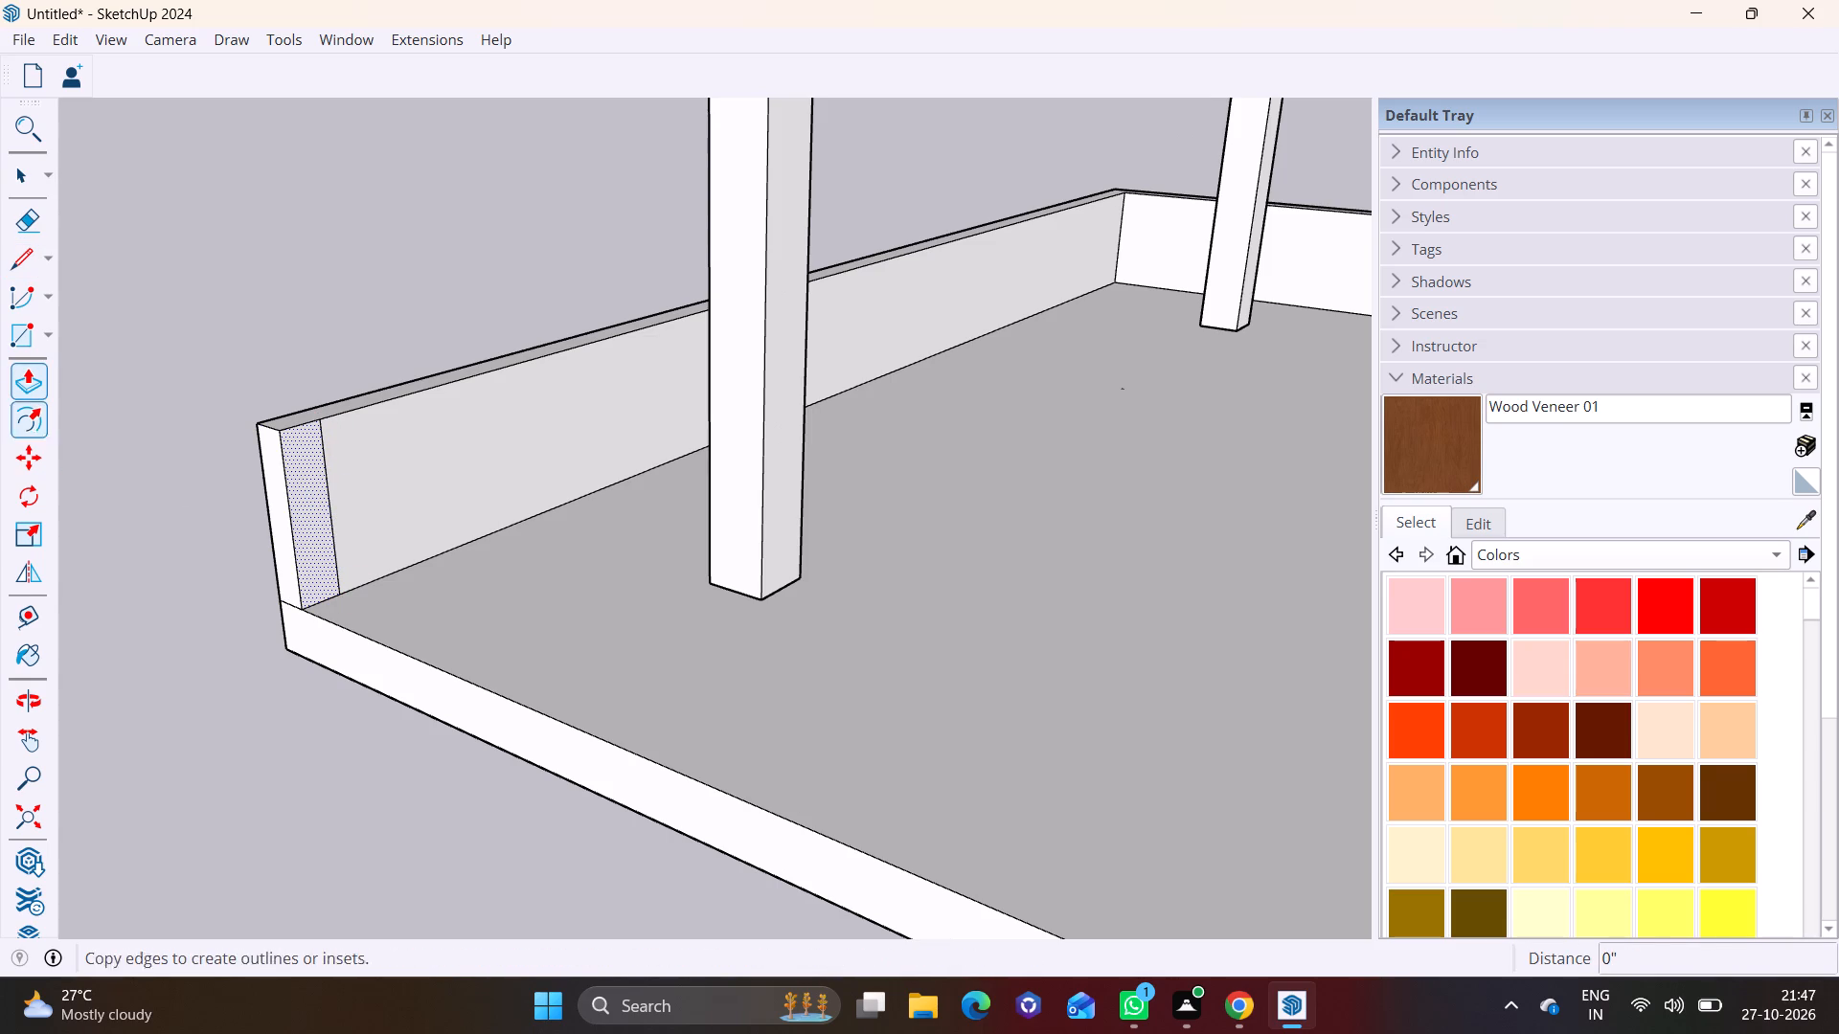
pyautogui.click(315, 506)
pyautogui.scroll(-10, 550, 655)
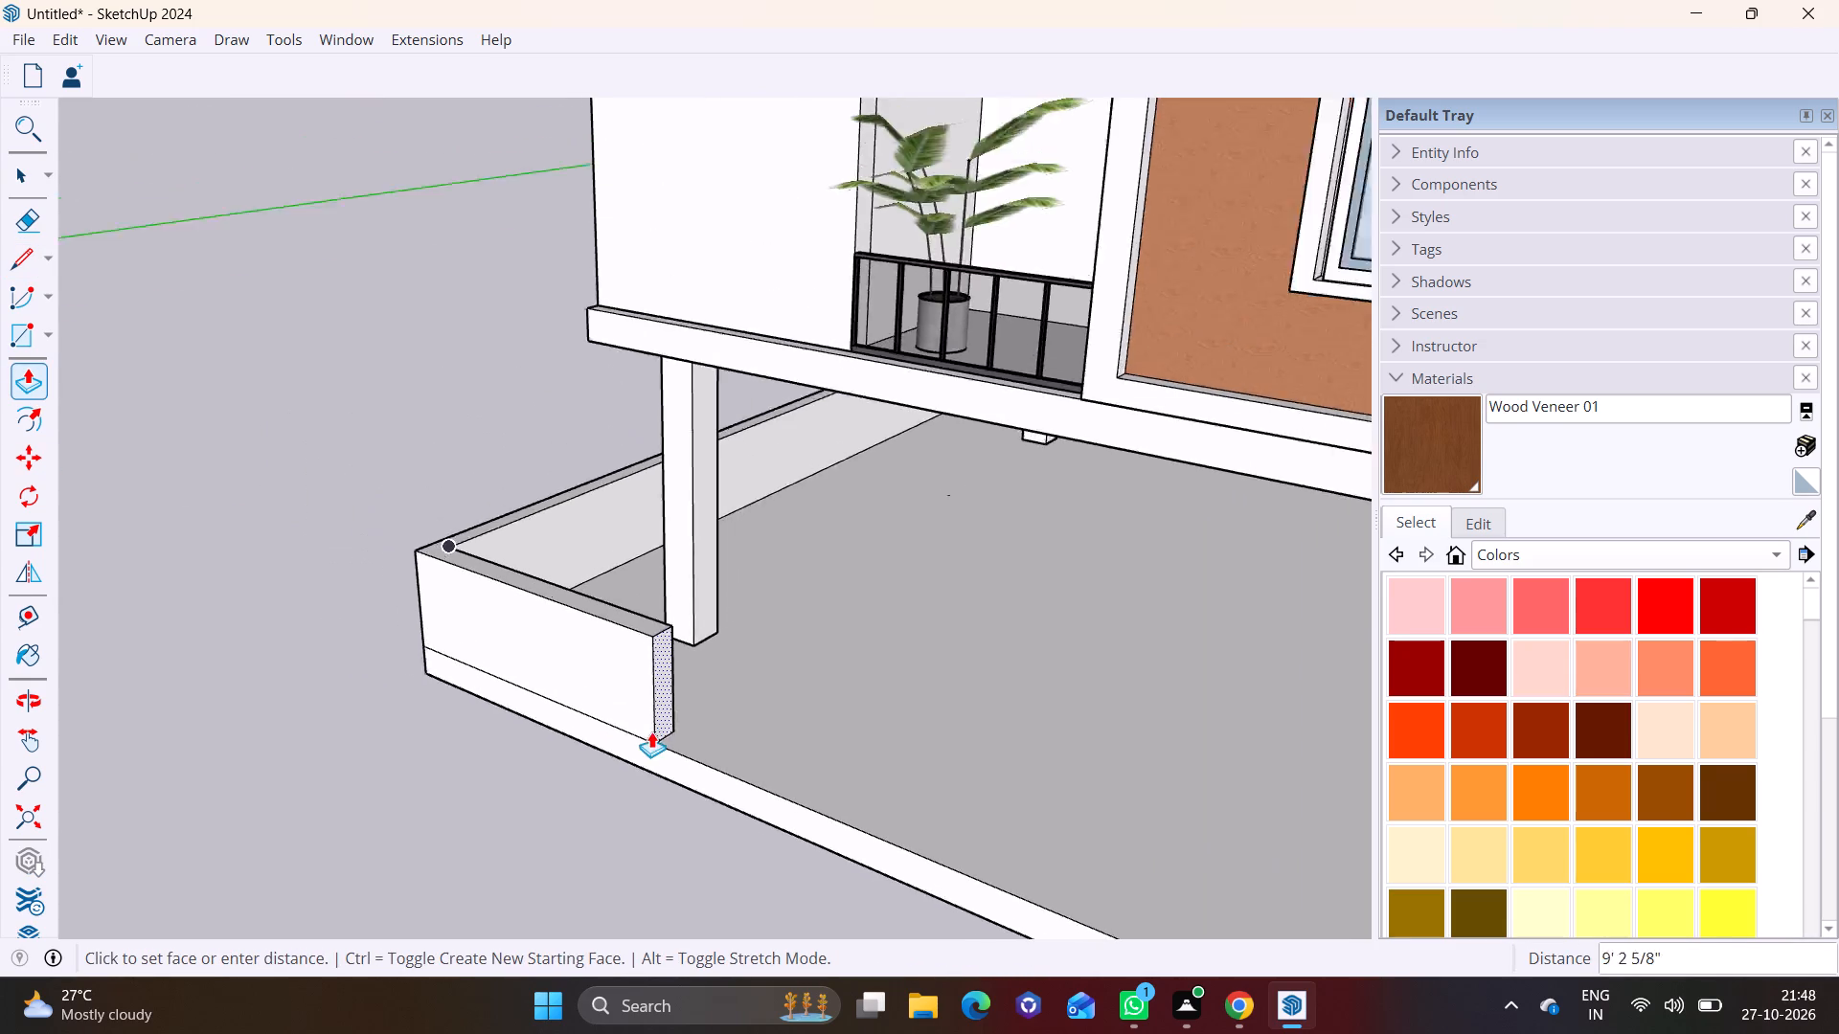
pyautogui.scroll(-1, 651, 731)
pyautogui.keyDown('shift'); pyautogui.moveTo(881, 735); pyautogui.dragTo(212, 427, button='middle'); pyautogui.keyUp('shift')
pyautogui.click(649, 721)
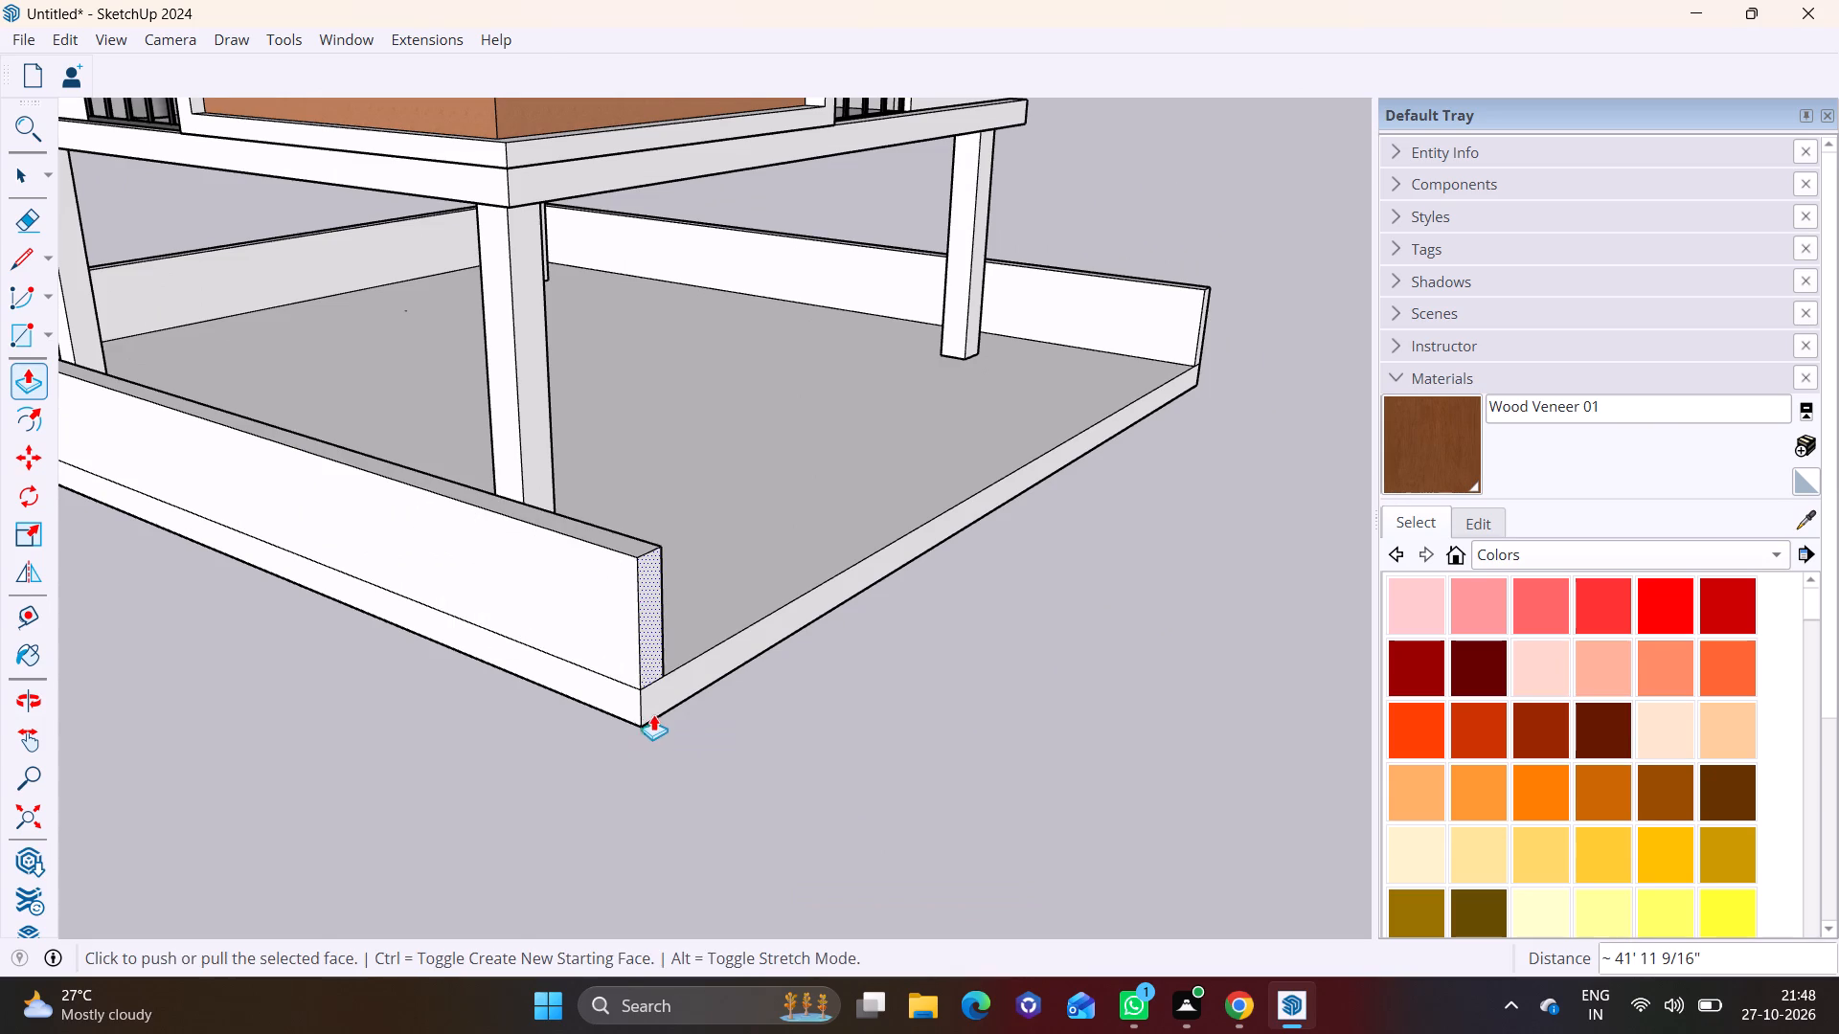
# Draw a vertical line across the opposite low wall's inner face near its free end, beside the slab's remaining open edge.
pyautogui.scroll(-3, 653, 656)
pyautogui.moveTo(619, 636); pyautogui.dragTo(457, 614, button='middle')
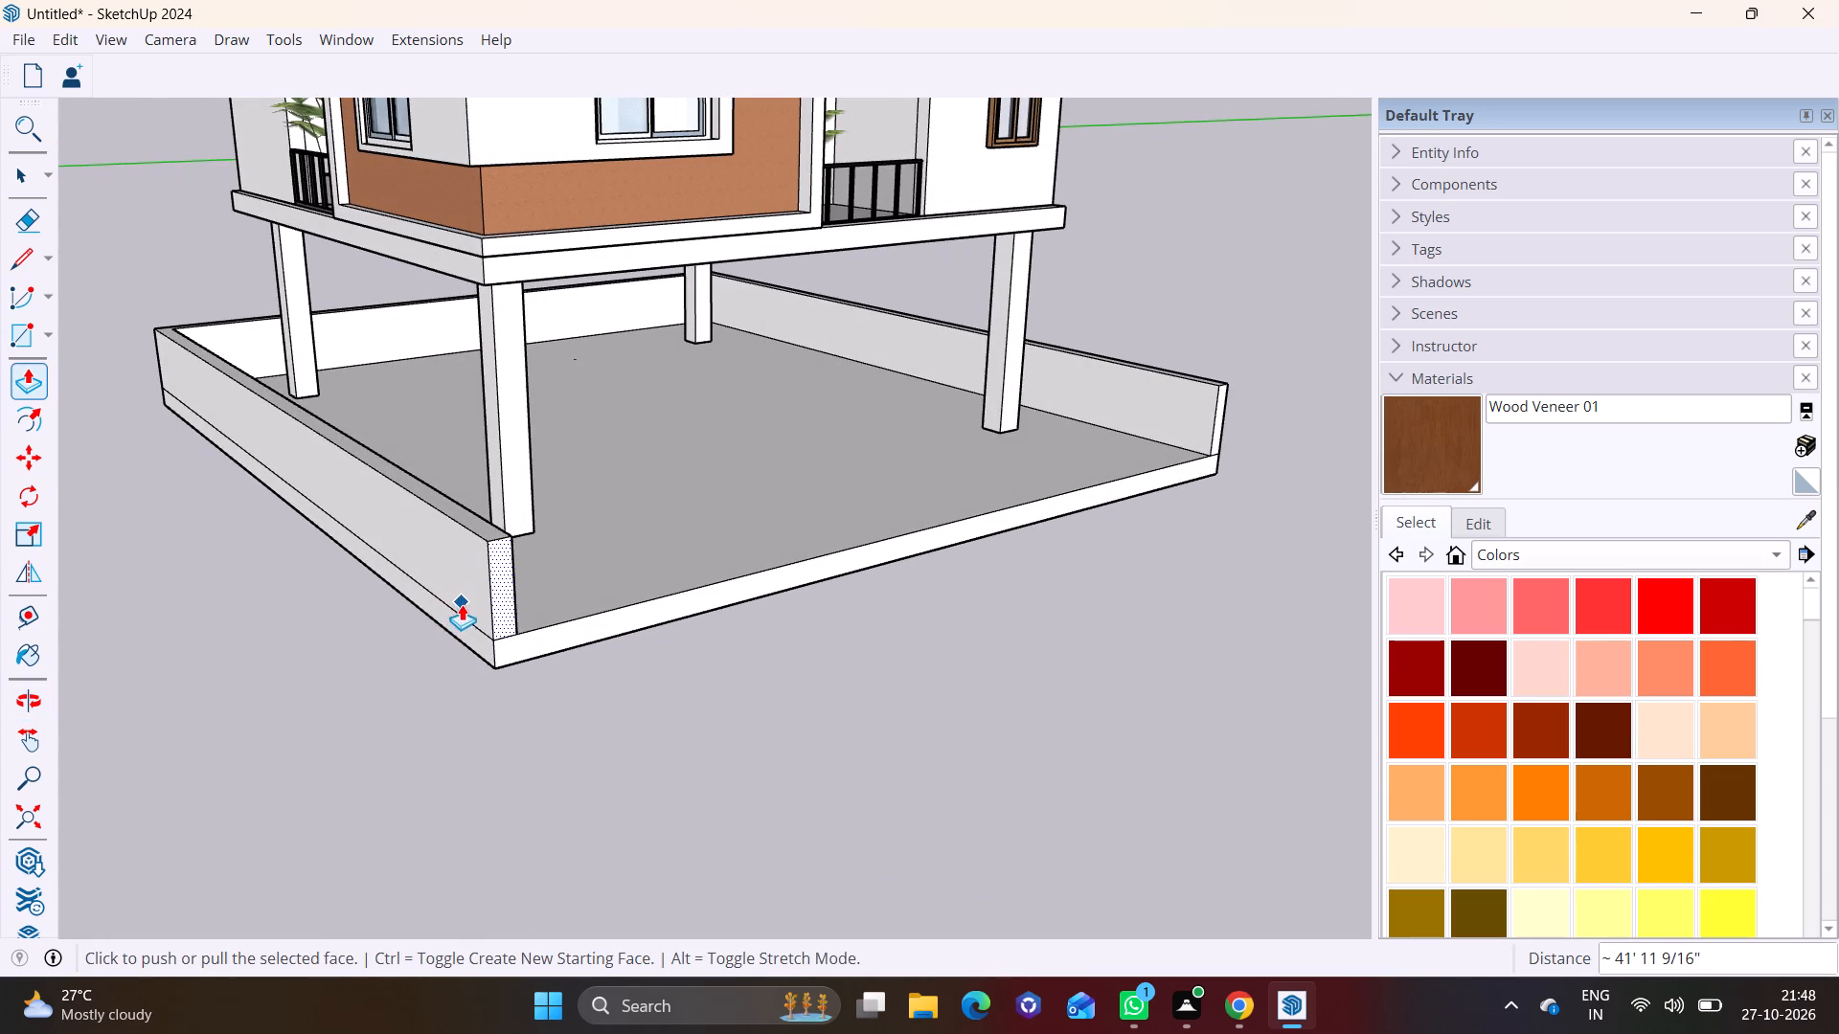
pyautogui.scroll(3, 537, 590)
pyautogui.keyDown('shift'); pyautogui.moveTo(513, 582); pyautogui.dragTo(259, 658, button='middle'); pyautogui.keyUp('shift')
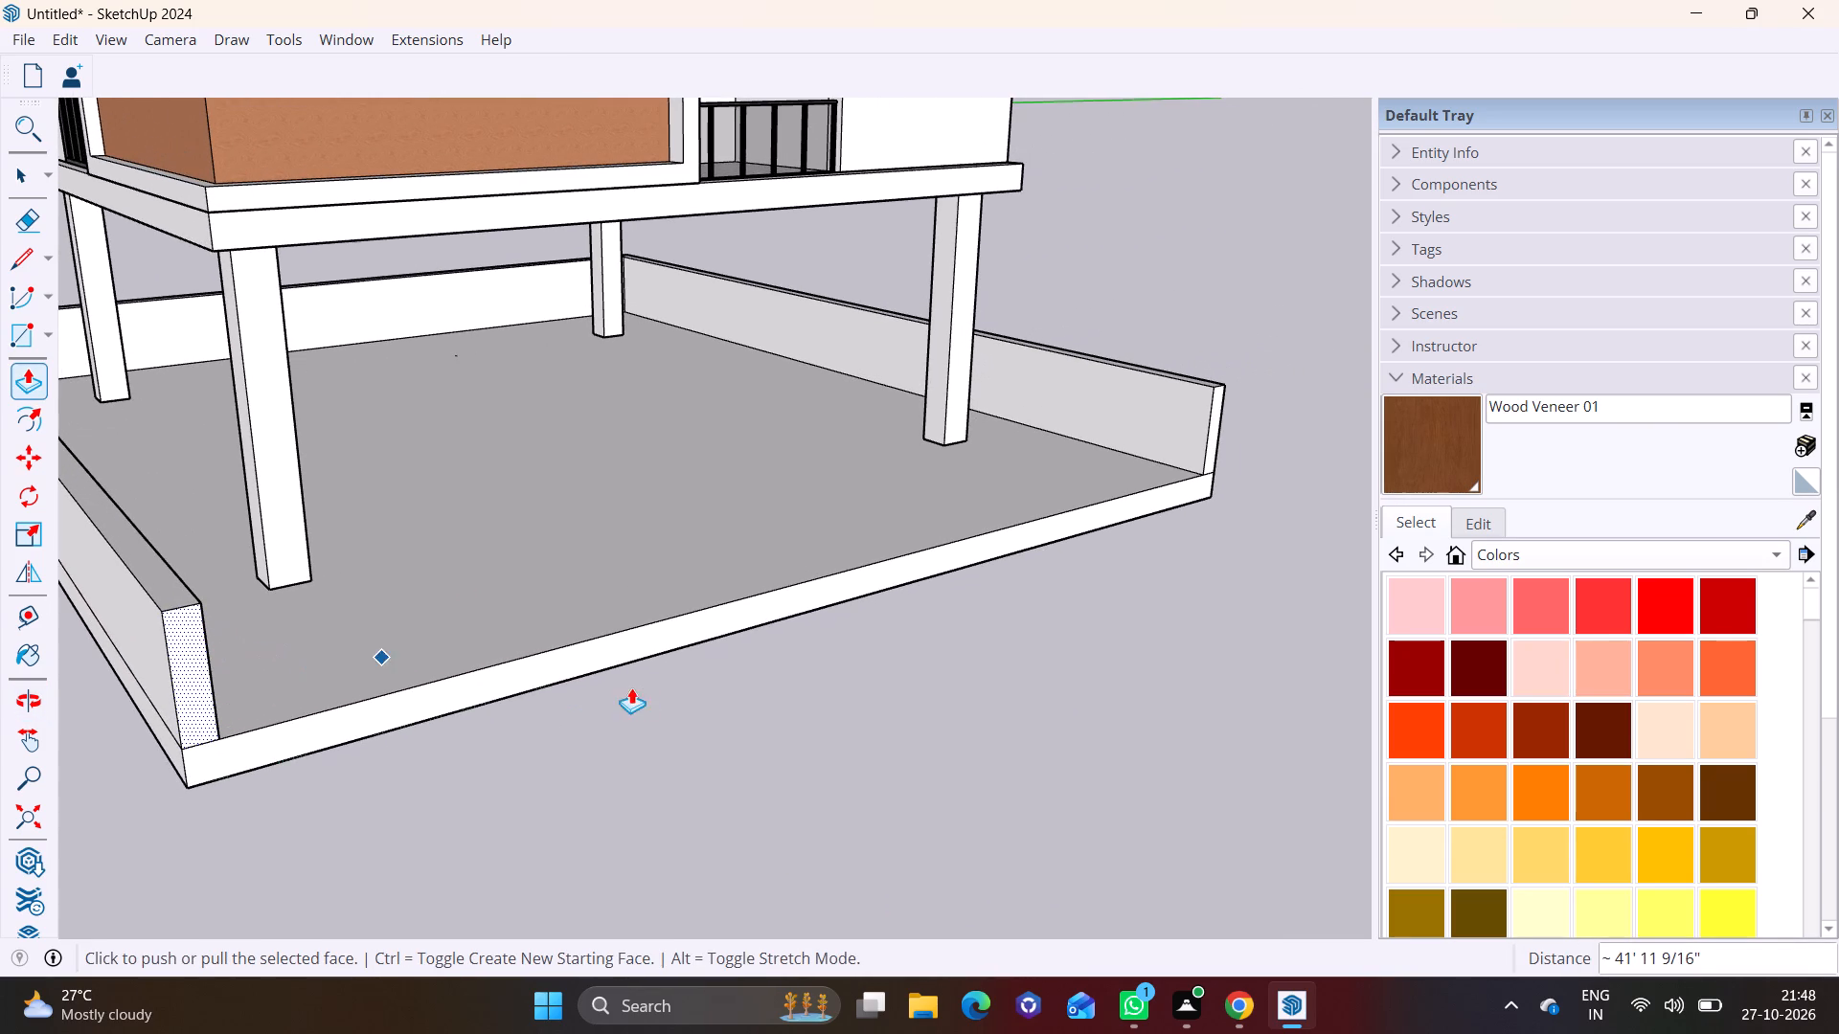
pyautogui.moveTo(1045, 525); pyautogui.dragTo(865, 519, button='middle')
pyautogui.scroll(7, 1272, 458)
pyautogui.moveTo(1180, 495); pyautogui.dragTo(1243, 496, button='middle')
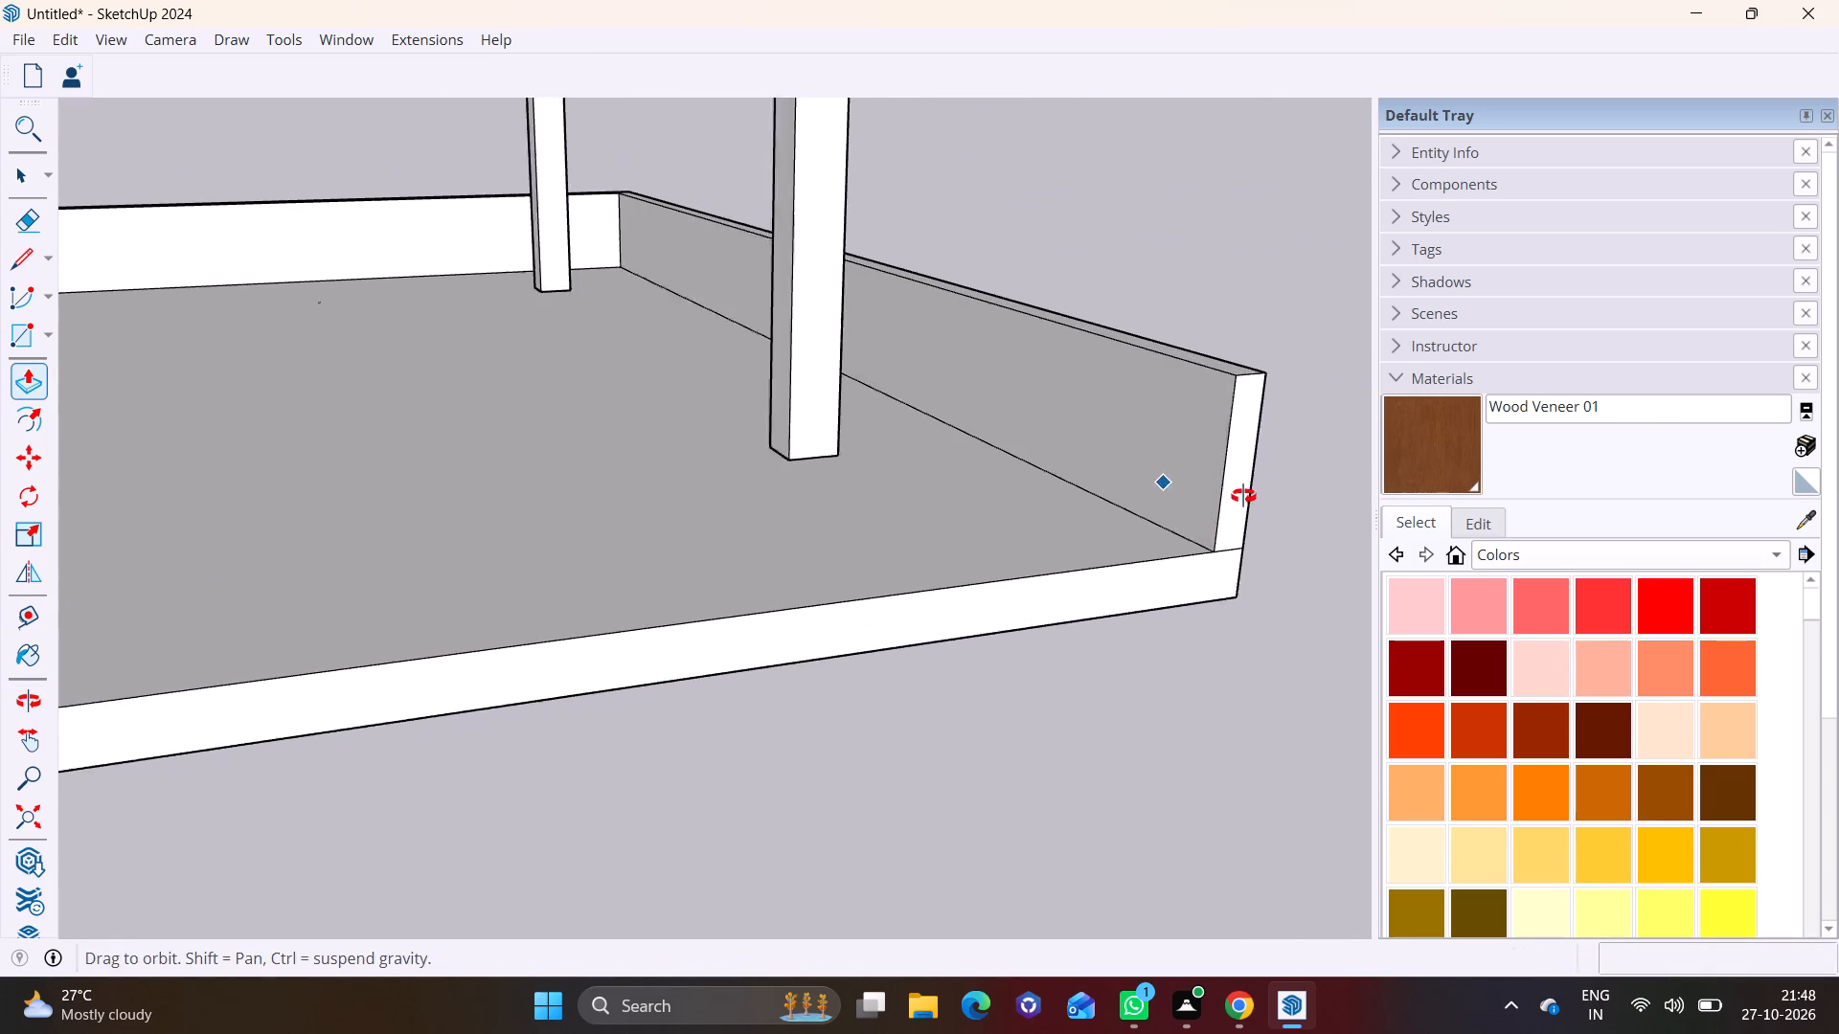
pyautogui.moveTo(1243, 496); pyautogui.dragTo(1280, 499, button='middle')
pyautogui.click(25, 264)
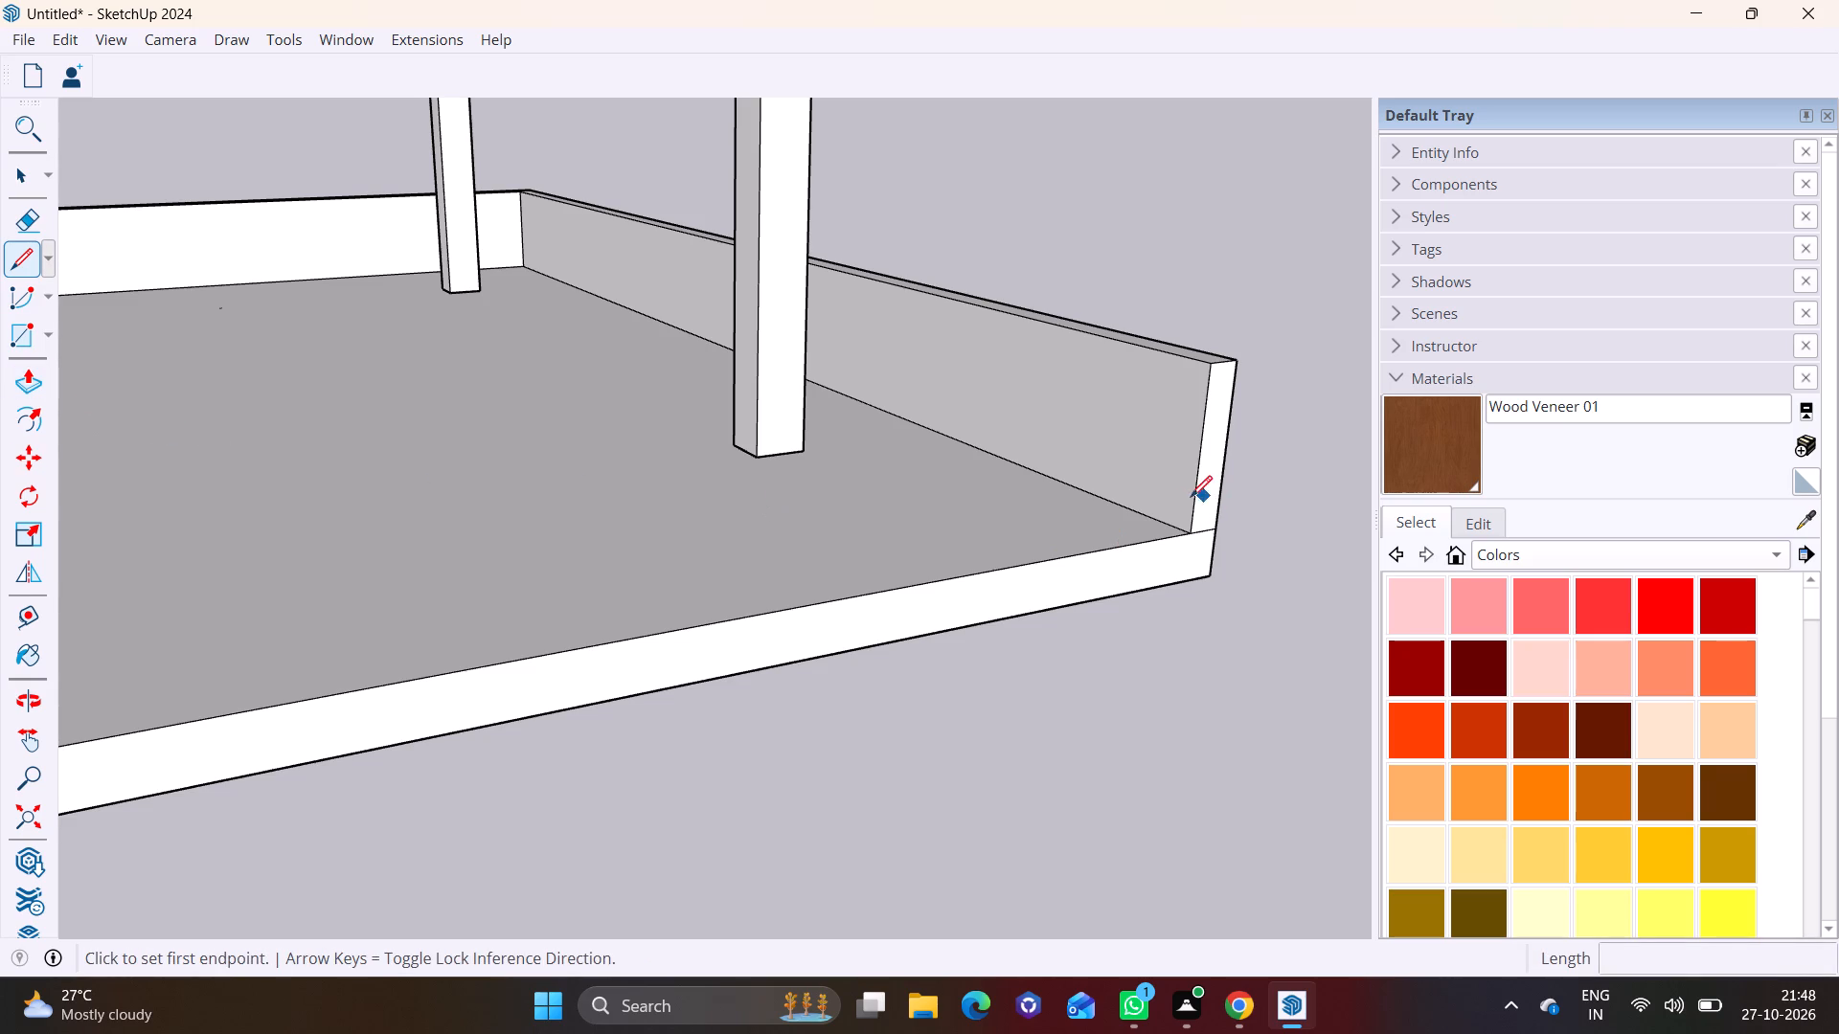
pyautogui.moveTo(1172, 506); pyautogui.dragTo(1229, 514, button='middle')
pyautogui.scroll(3, 1179, 520)
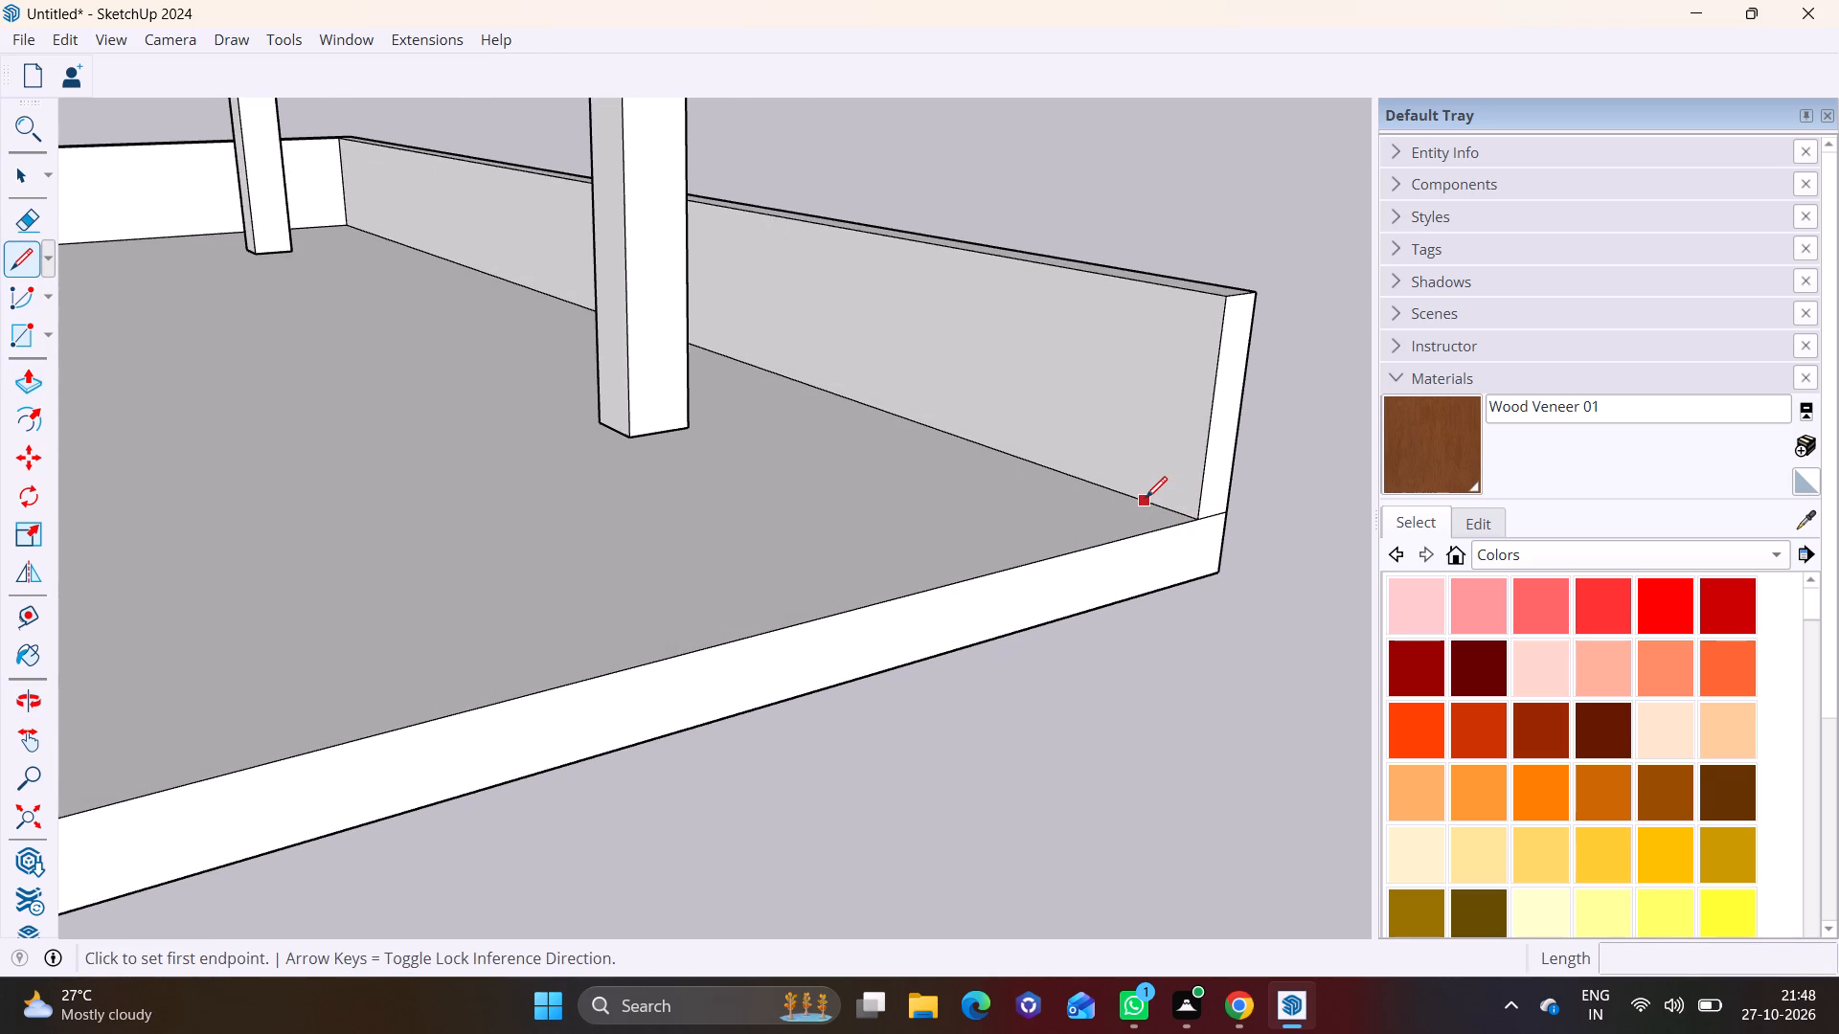
pyautogui.click(1146, 498)
pyautogui.click(1163, 292)
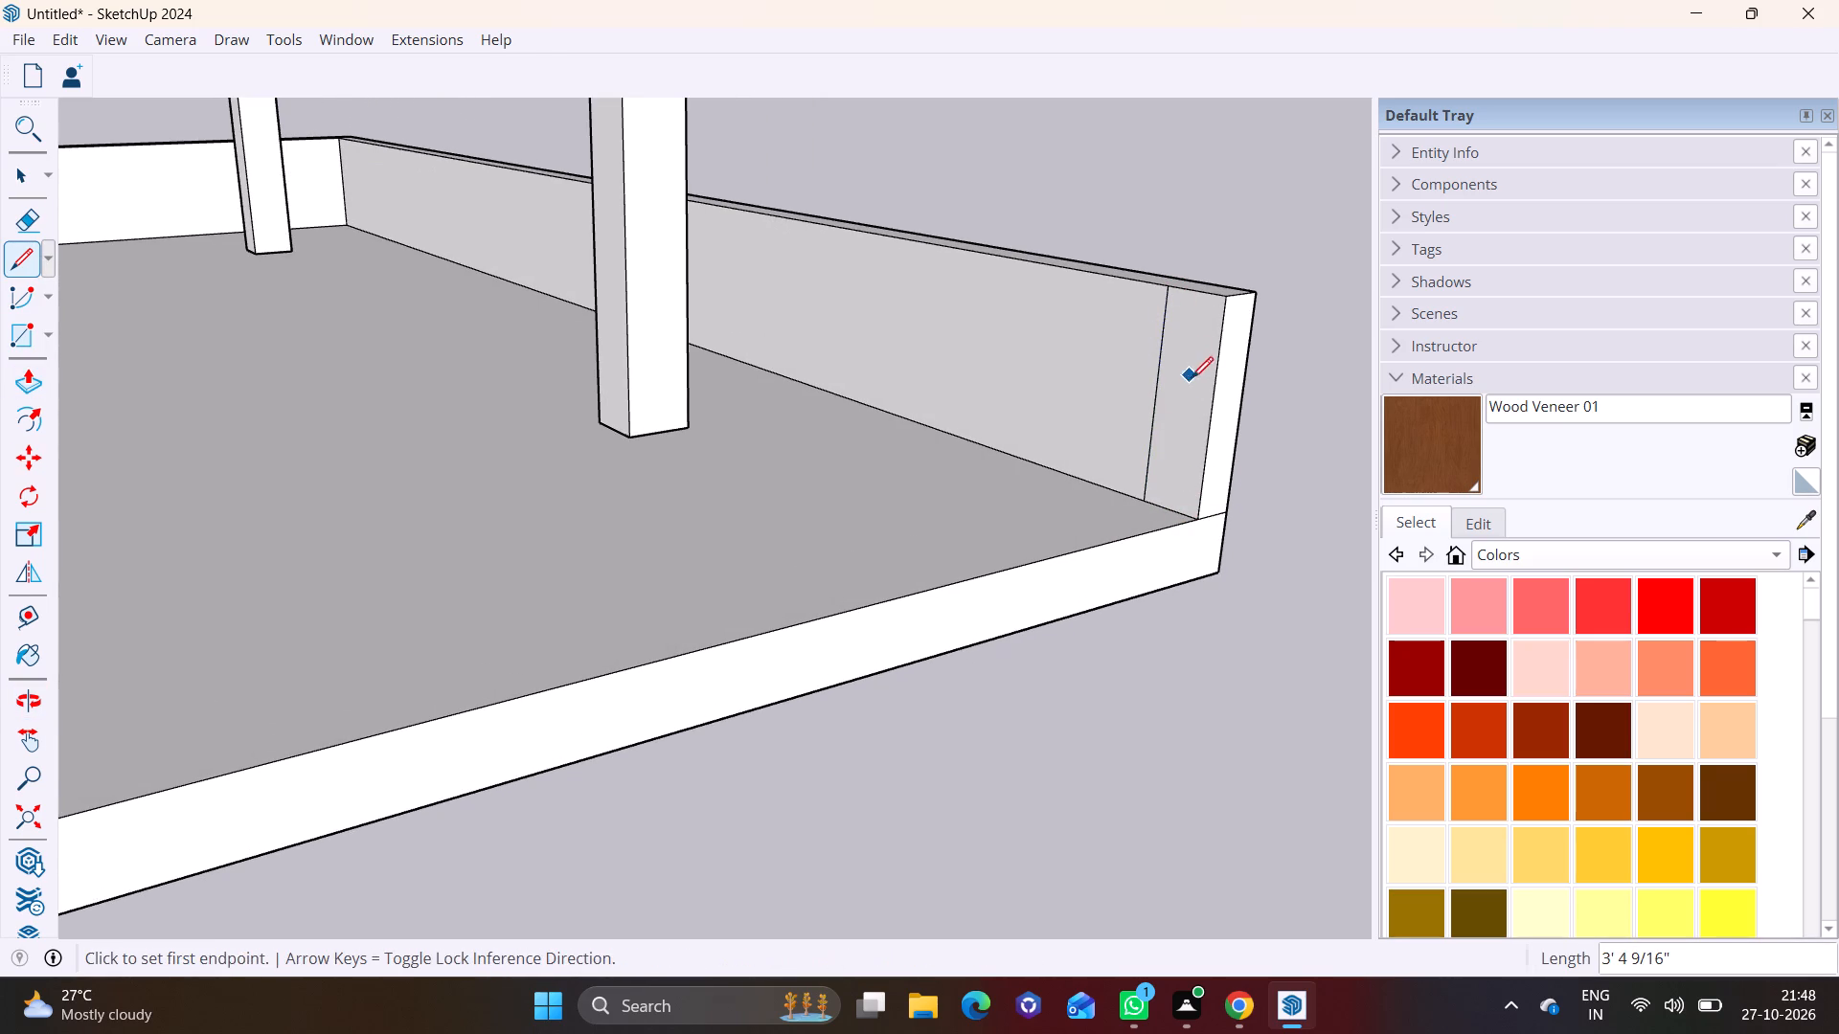
# Push/Pull the new end strip about 6' 7 3/4" along the open slab edge to form a short wall segment.
pyautogui.press('space')
pyautogui.click(1185, 382)
pyautogui.click(53, 384)
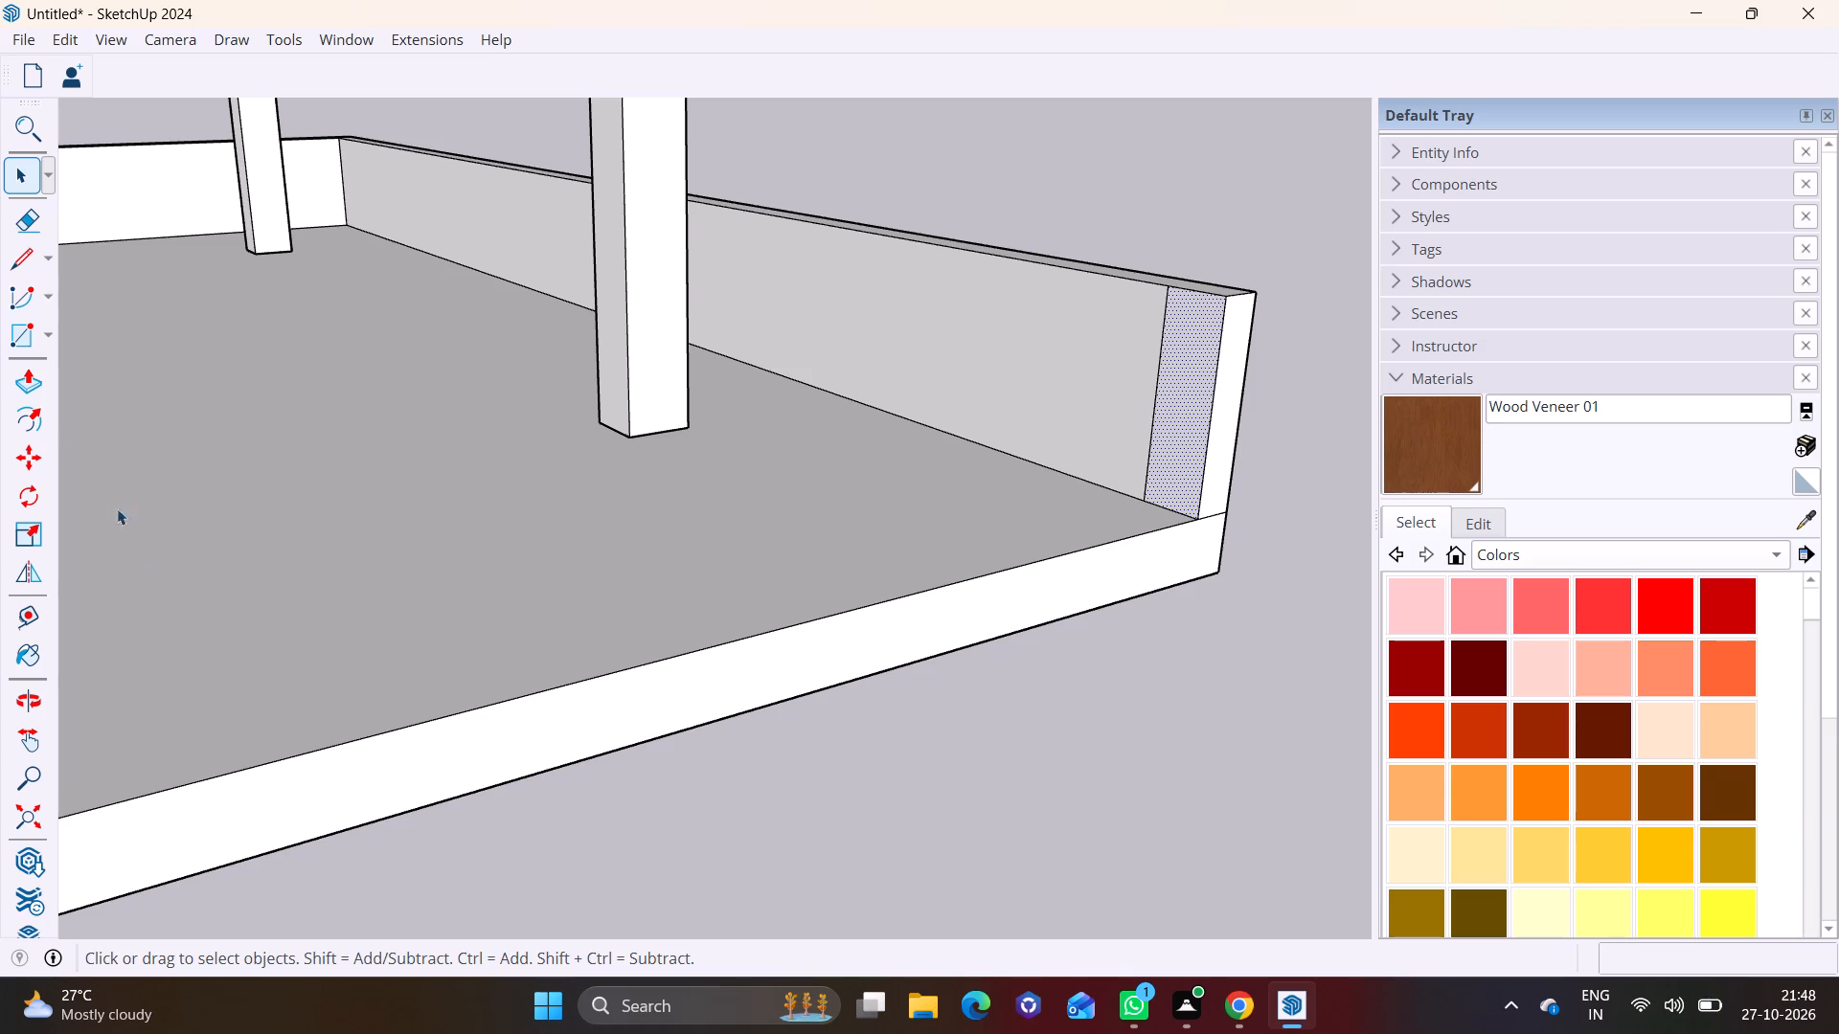
pyautogui.click(1183, 411)
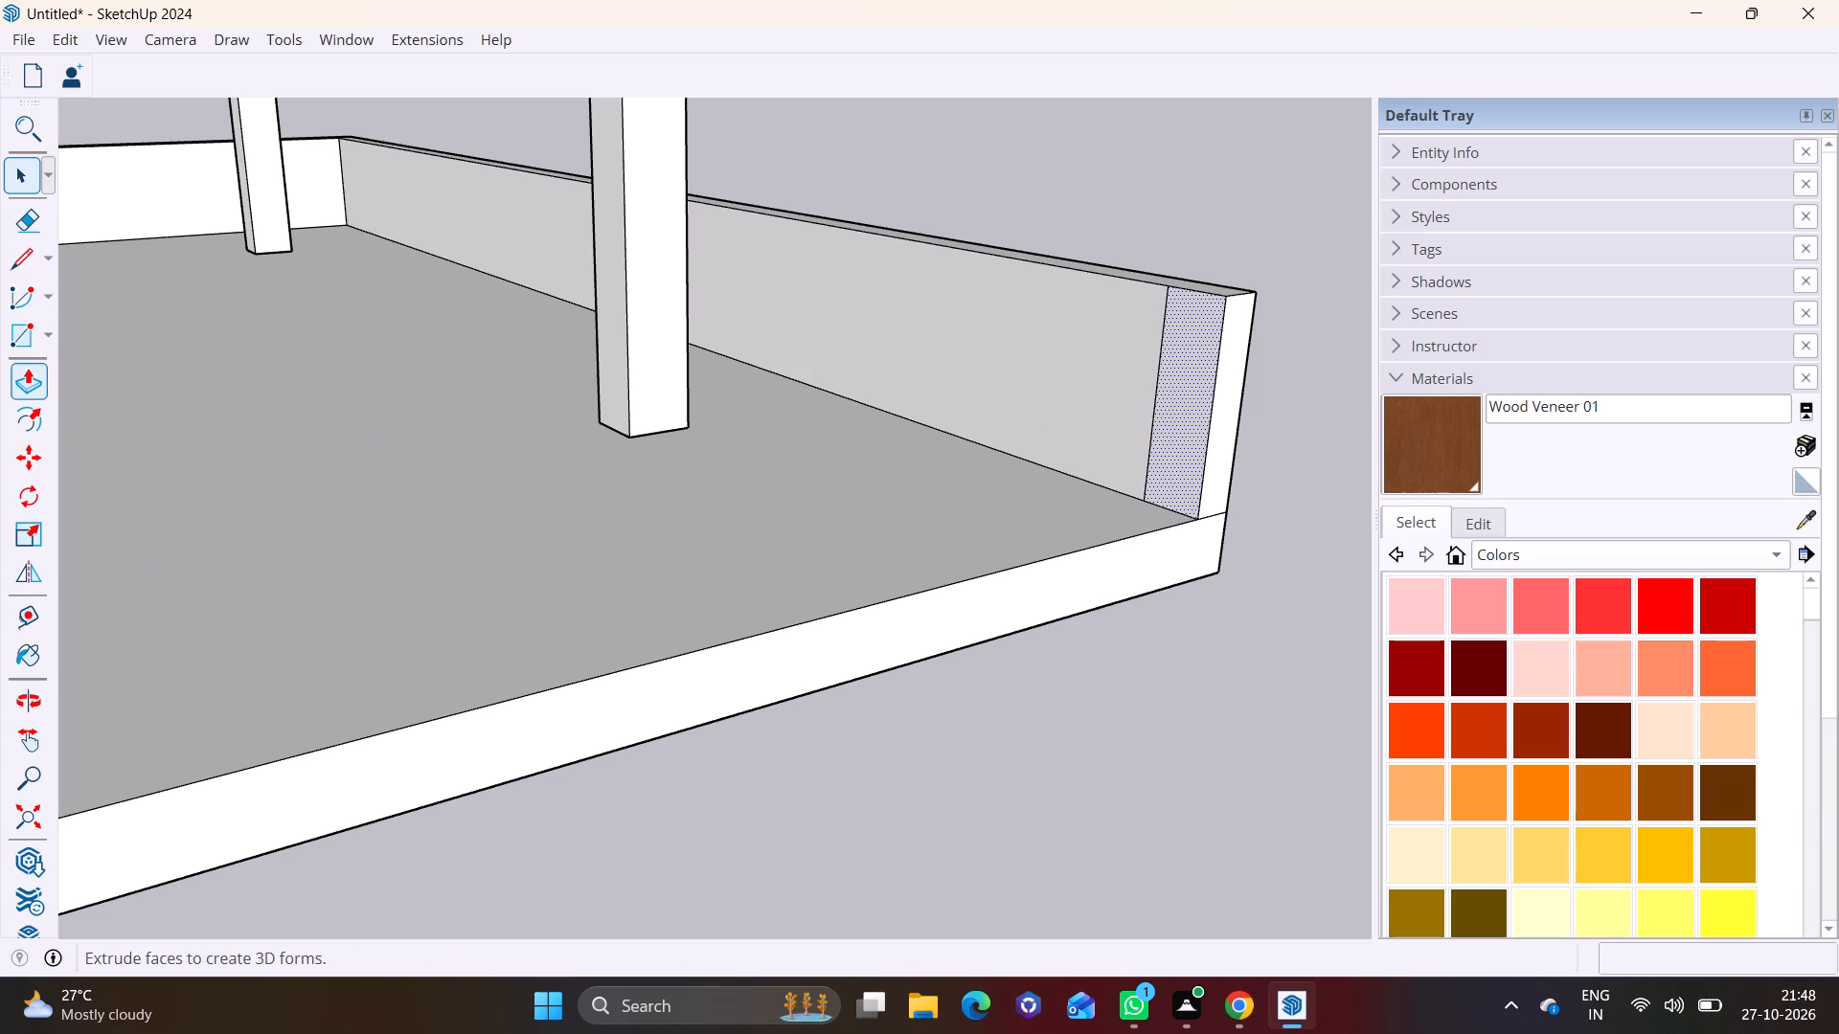
pyautogui.click(29, 383)
pyautogui.click(1176, 409)
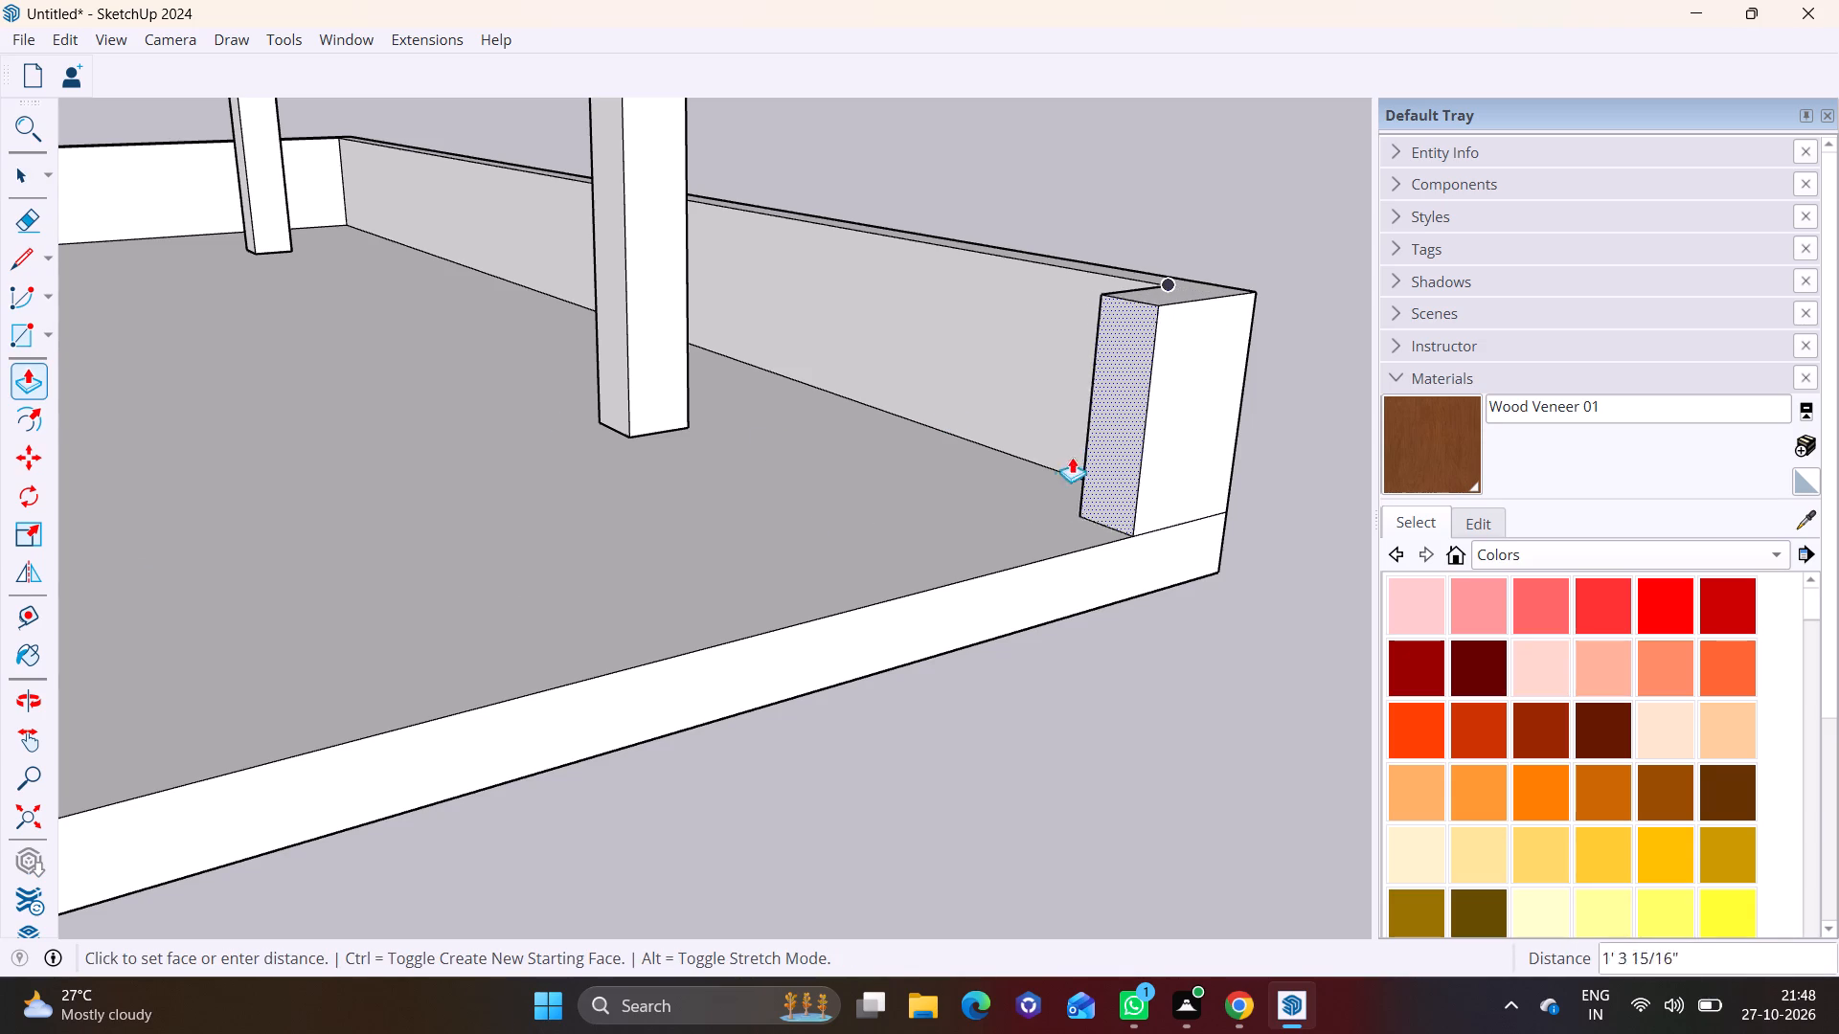
pyautogui.click(819, 551)
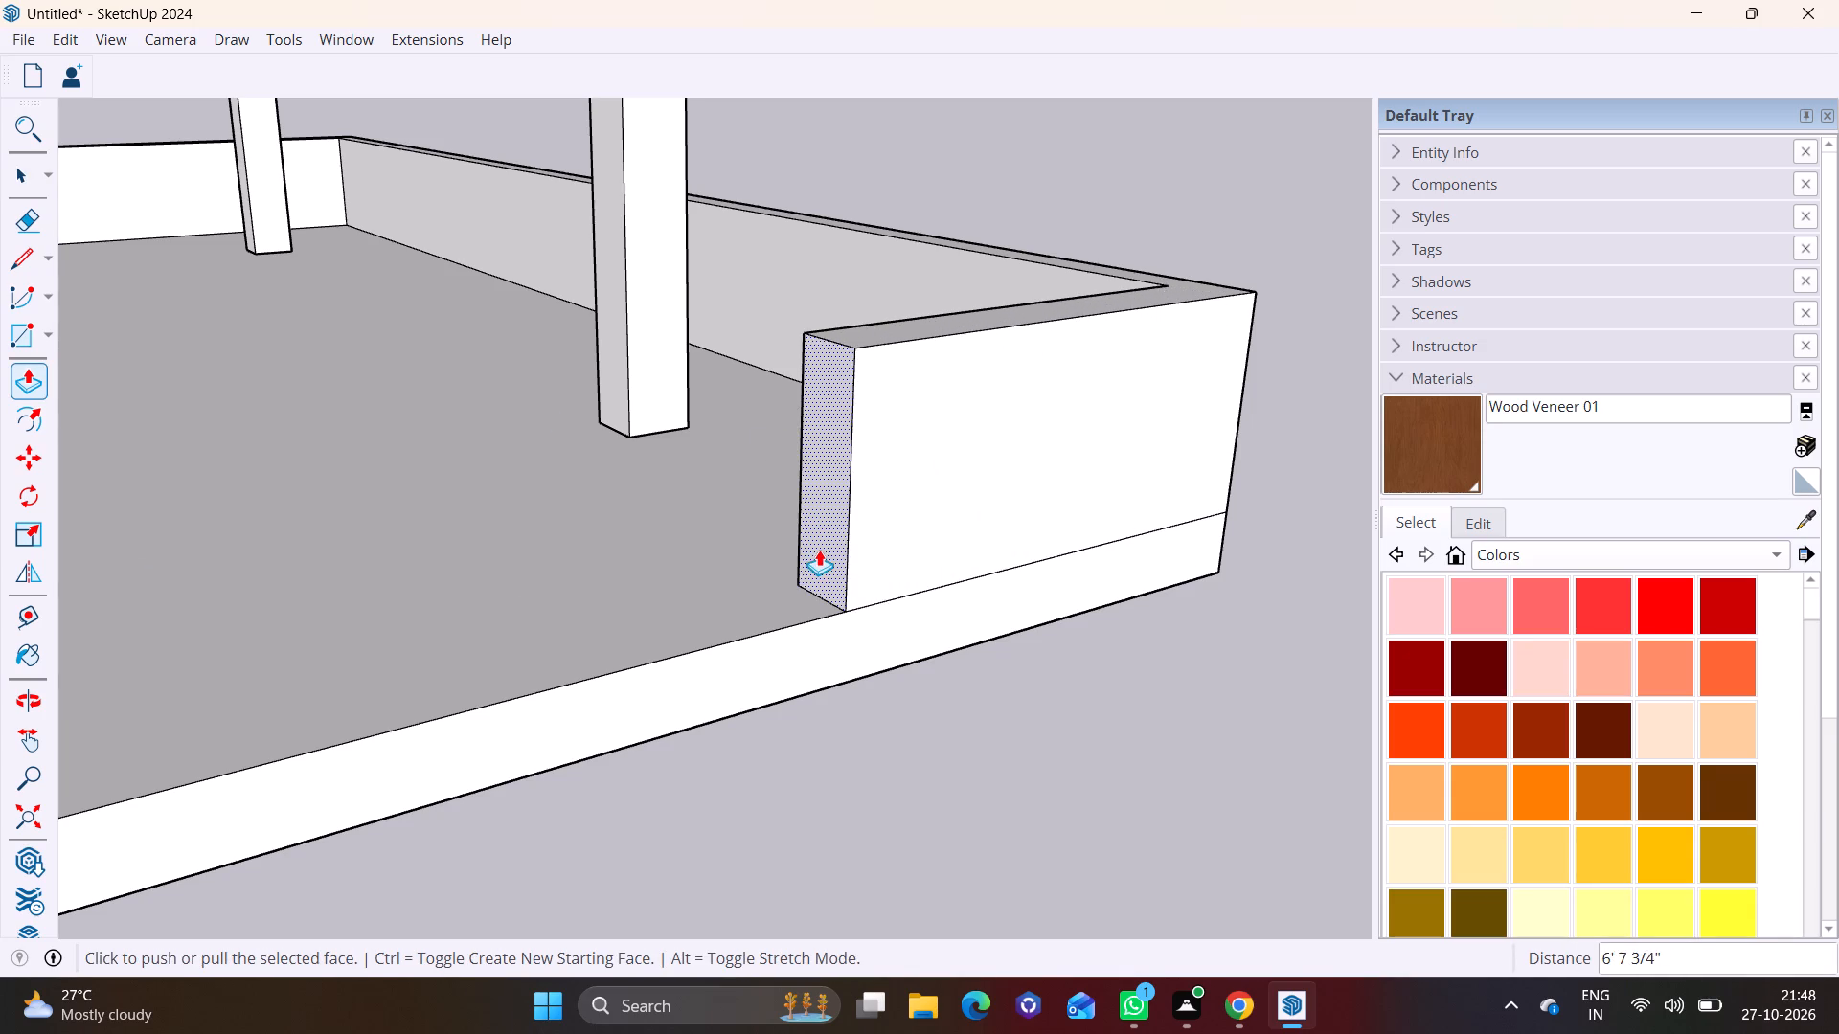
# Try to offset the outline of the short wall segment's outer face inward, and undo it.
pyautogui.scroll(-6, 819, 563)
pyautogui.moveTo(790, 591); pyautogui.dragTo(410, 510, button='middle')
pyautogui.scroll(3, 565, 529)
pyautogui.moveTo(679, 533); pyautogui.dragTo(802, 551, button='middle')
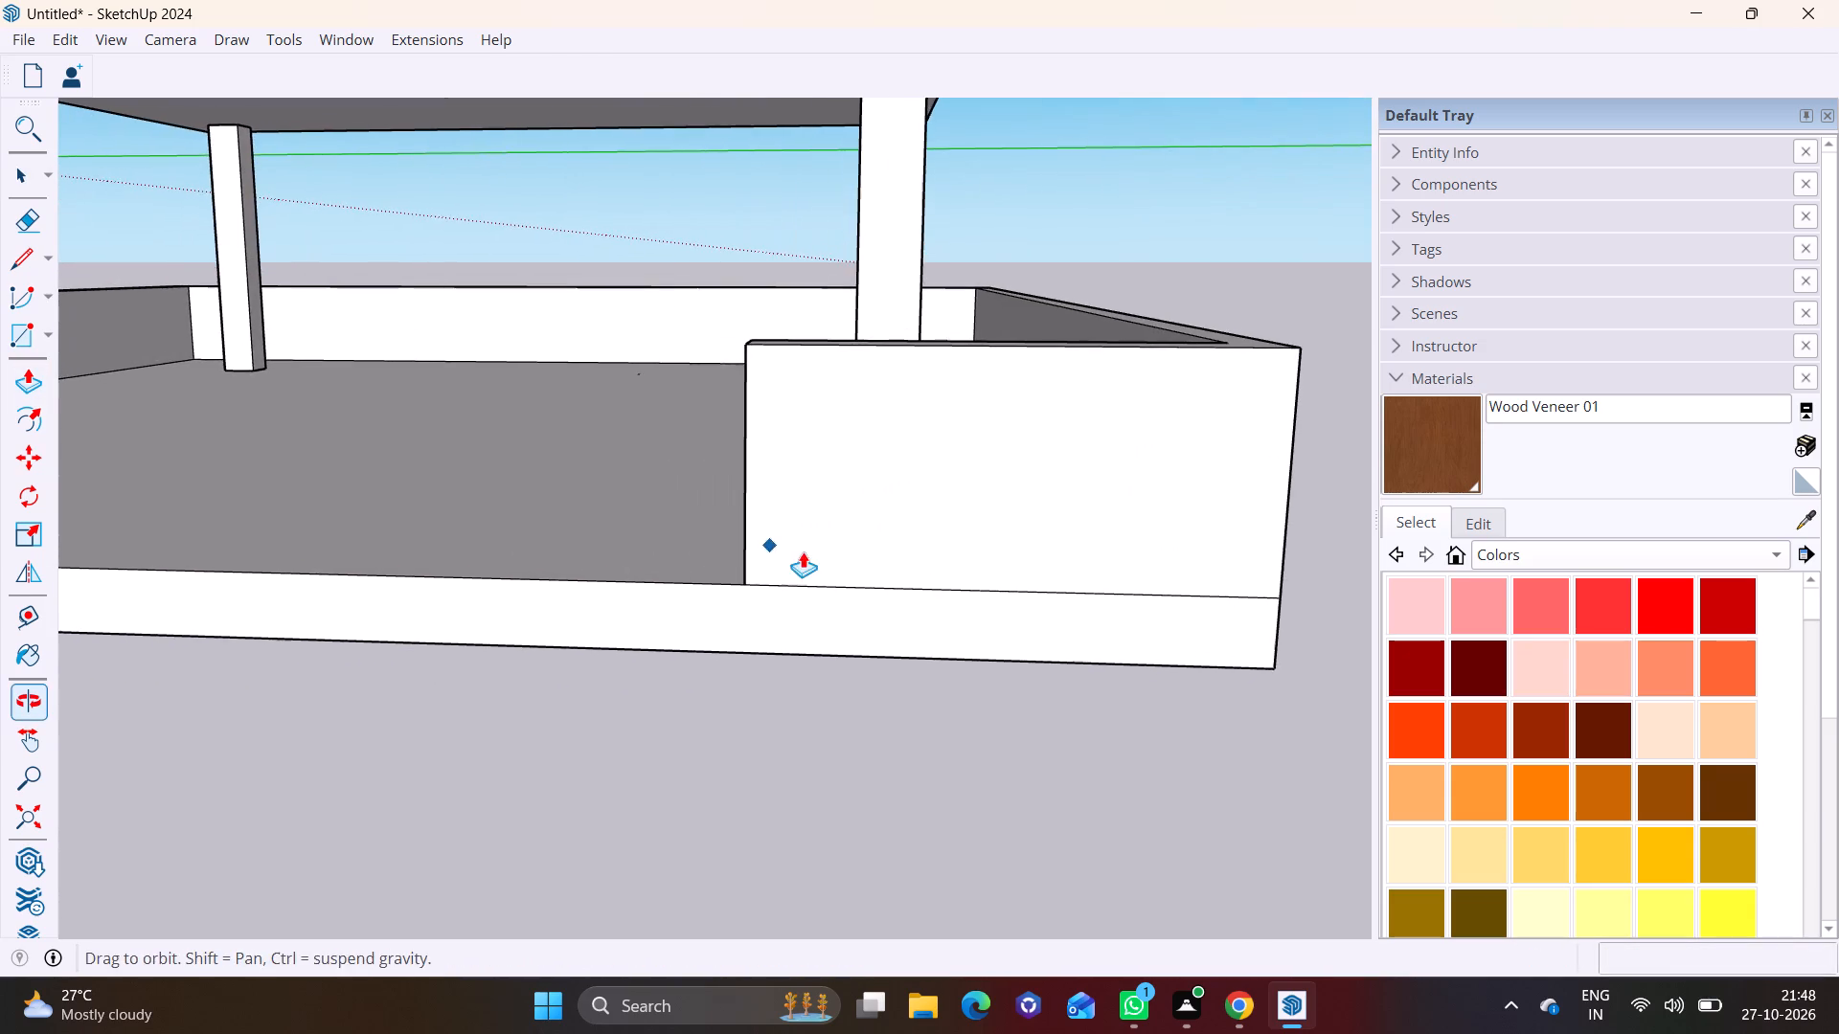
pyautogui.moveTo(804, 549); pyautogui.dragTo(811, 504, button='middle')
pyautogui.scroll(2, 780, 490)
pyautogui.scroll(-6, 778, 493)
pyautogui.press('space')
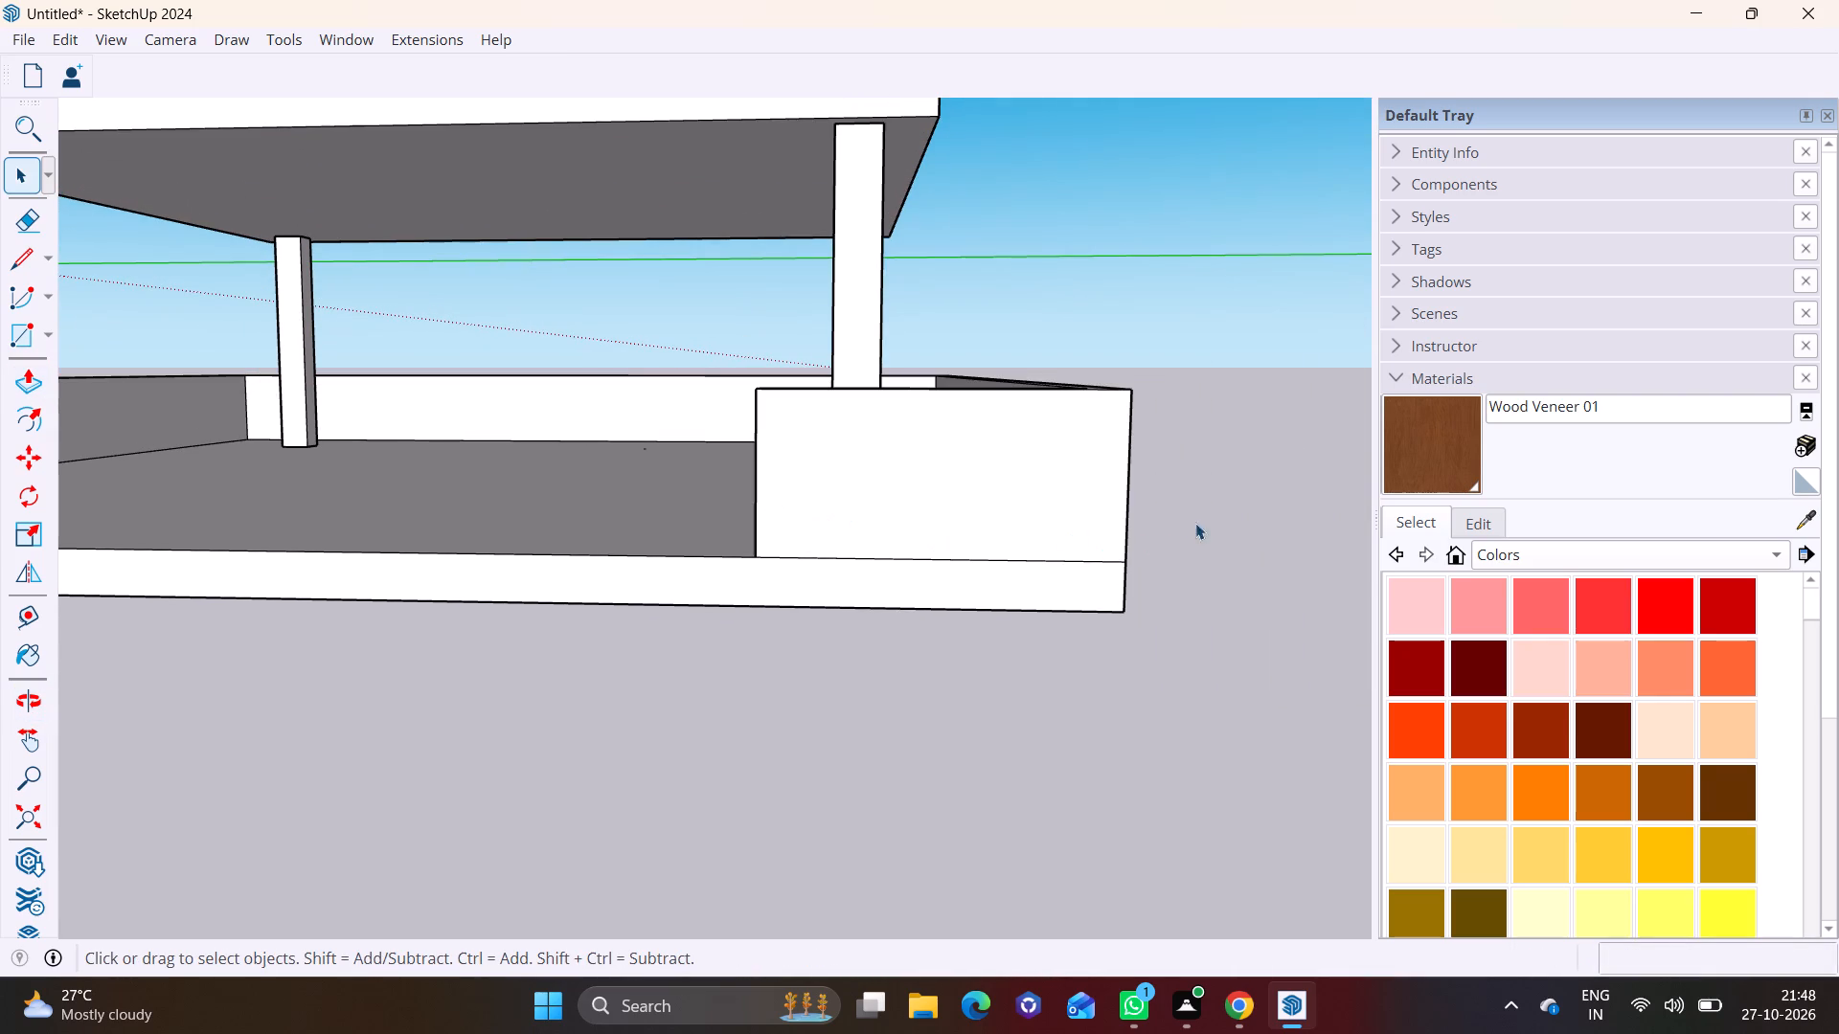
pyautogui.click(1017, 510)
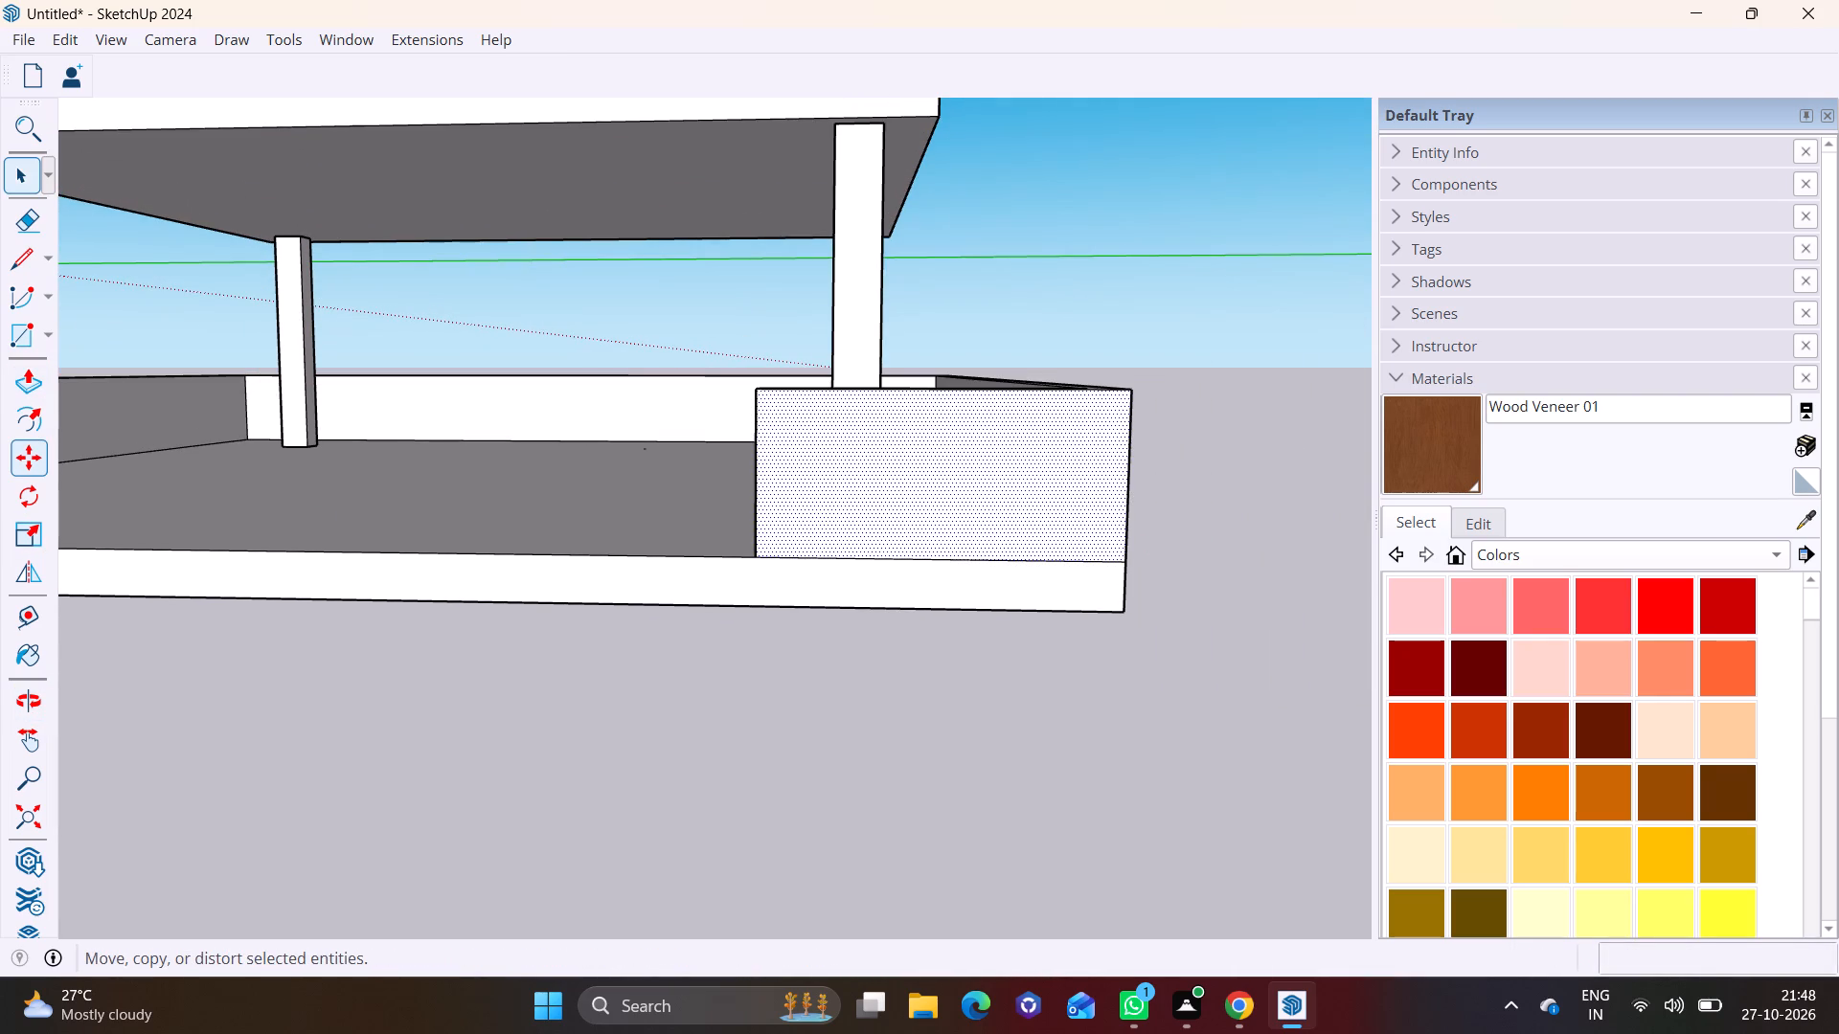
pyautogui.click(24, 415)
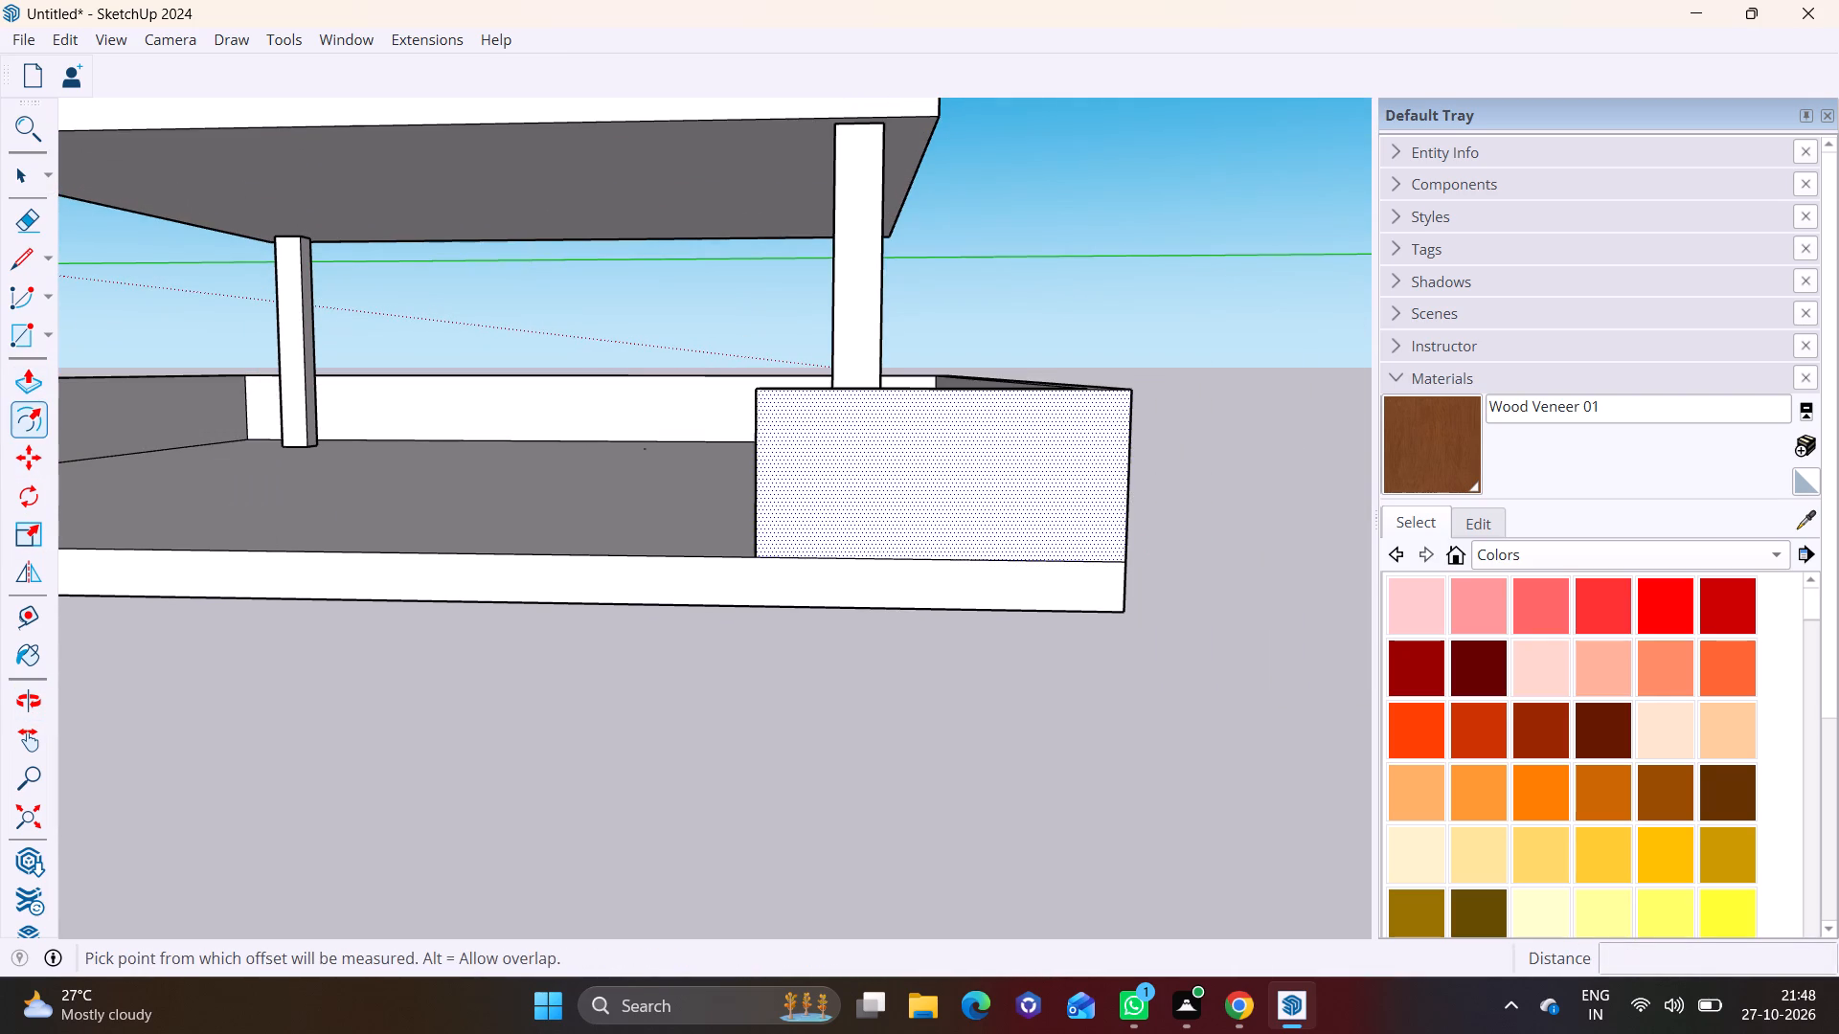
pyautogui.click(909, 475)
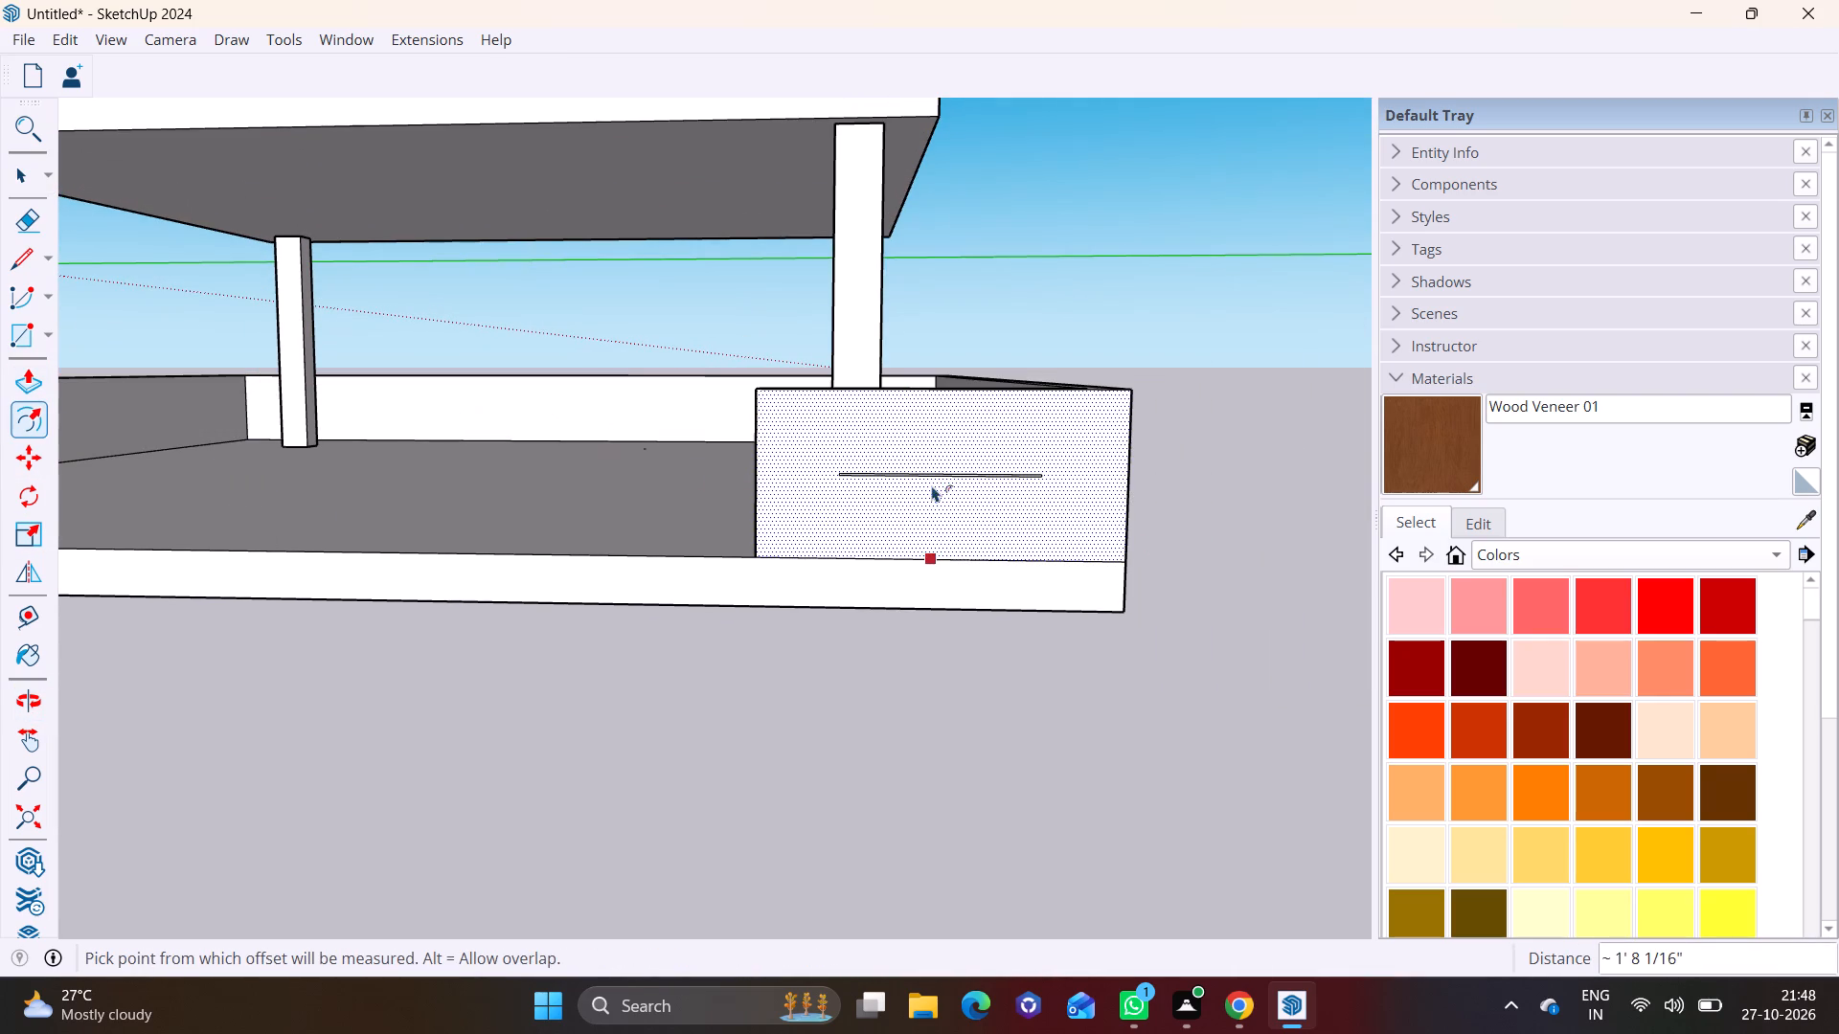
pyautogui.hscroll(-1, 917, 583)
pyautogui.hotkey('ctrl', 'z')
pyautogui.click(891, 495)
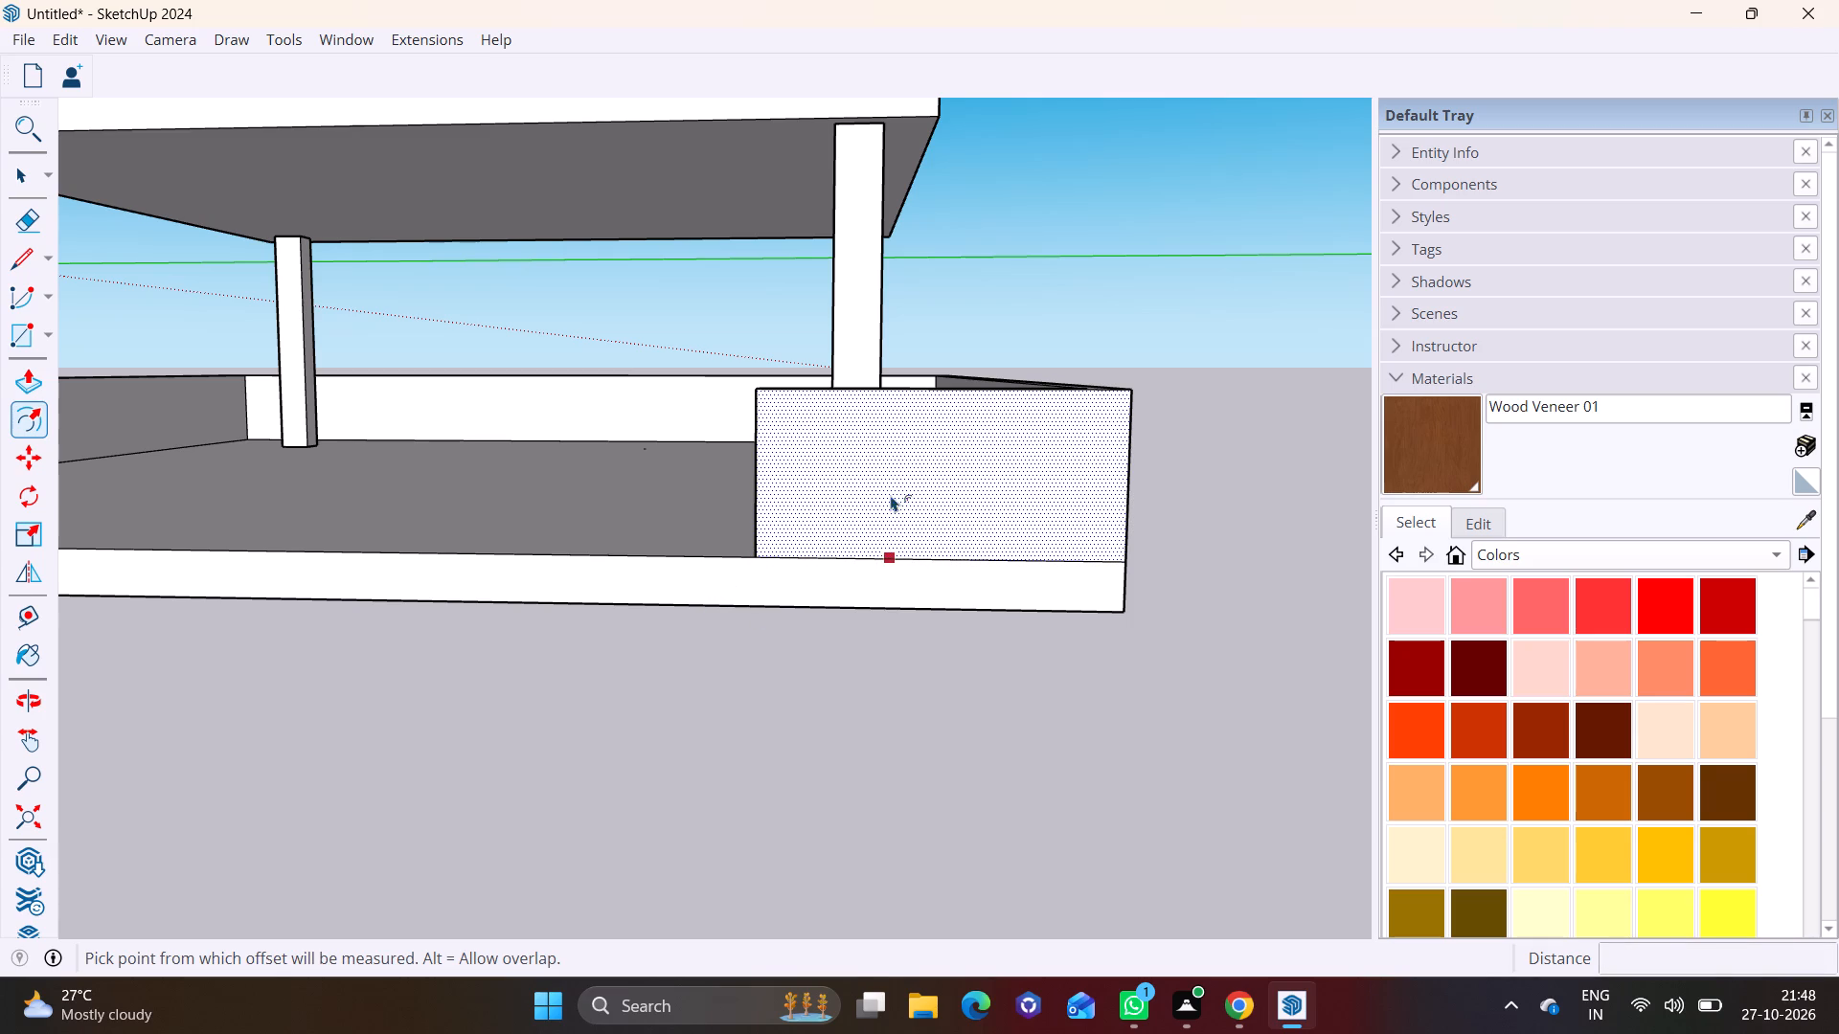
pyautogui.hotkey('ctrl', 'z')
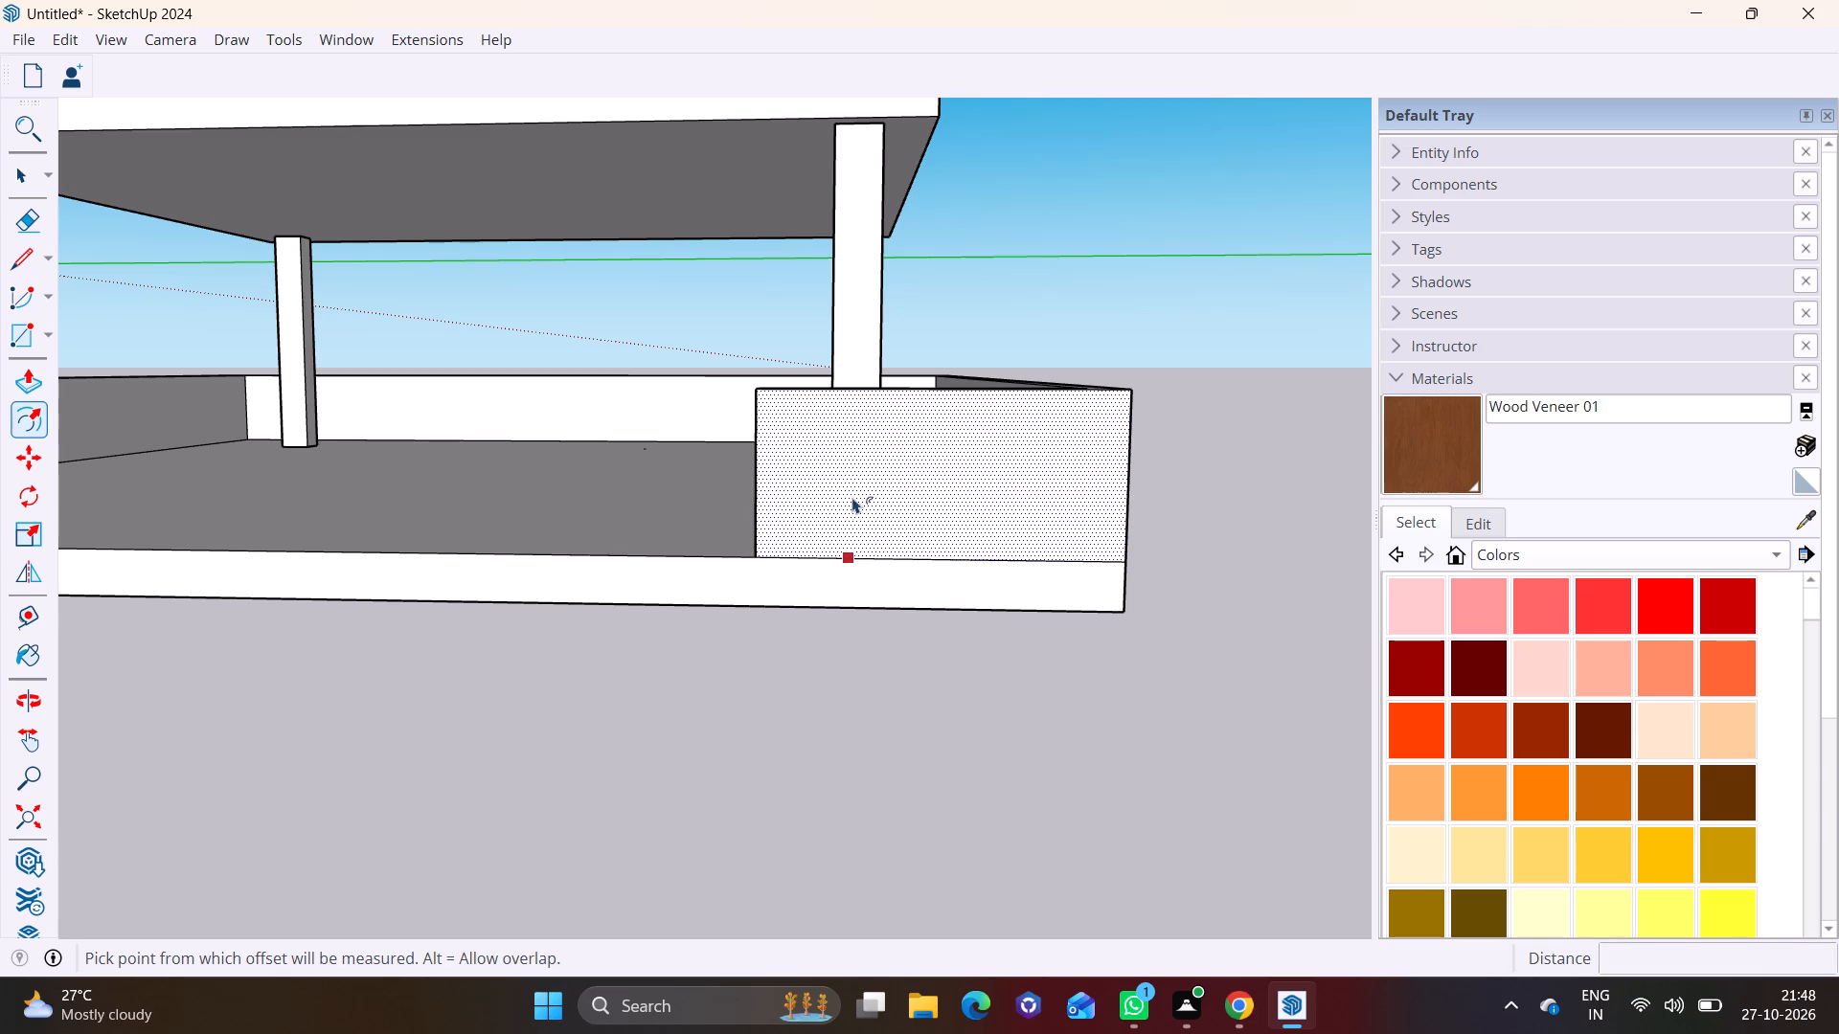
# Offset the outline of the short wall segment's outer face inward to create a framed rectangular panel.
pyautogui.press('space')
pyautogui.click(855, 497)
pyautogui.click(40, 420)
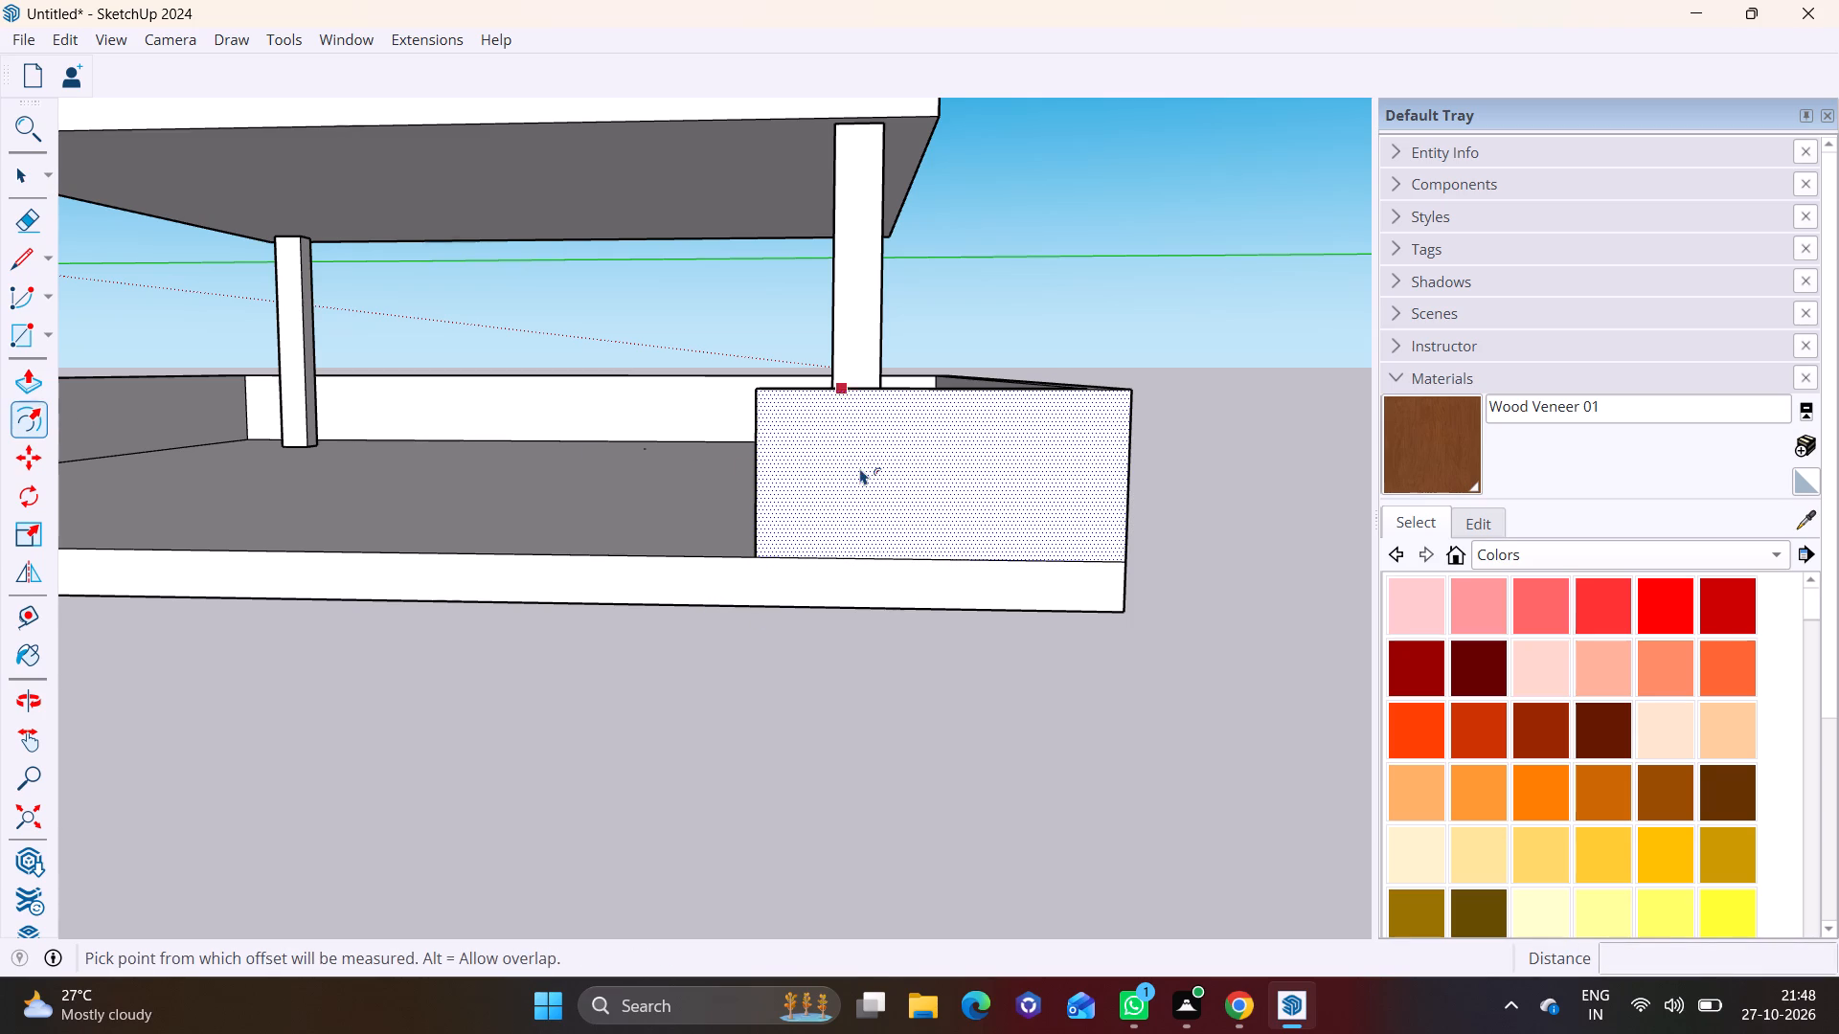
pyautogui.click(860, 468)
pyautogui.scroll(3, 904, 468)
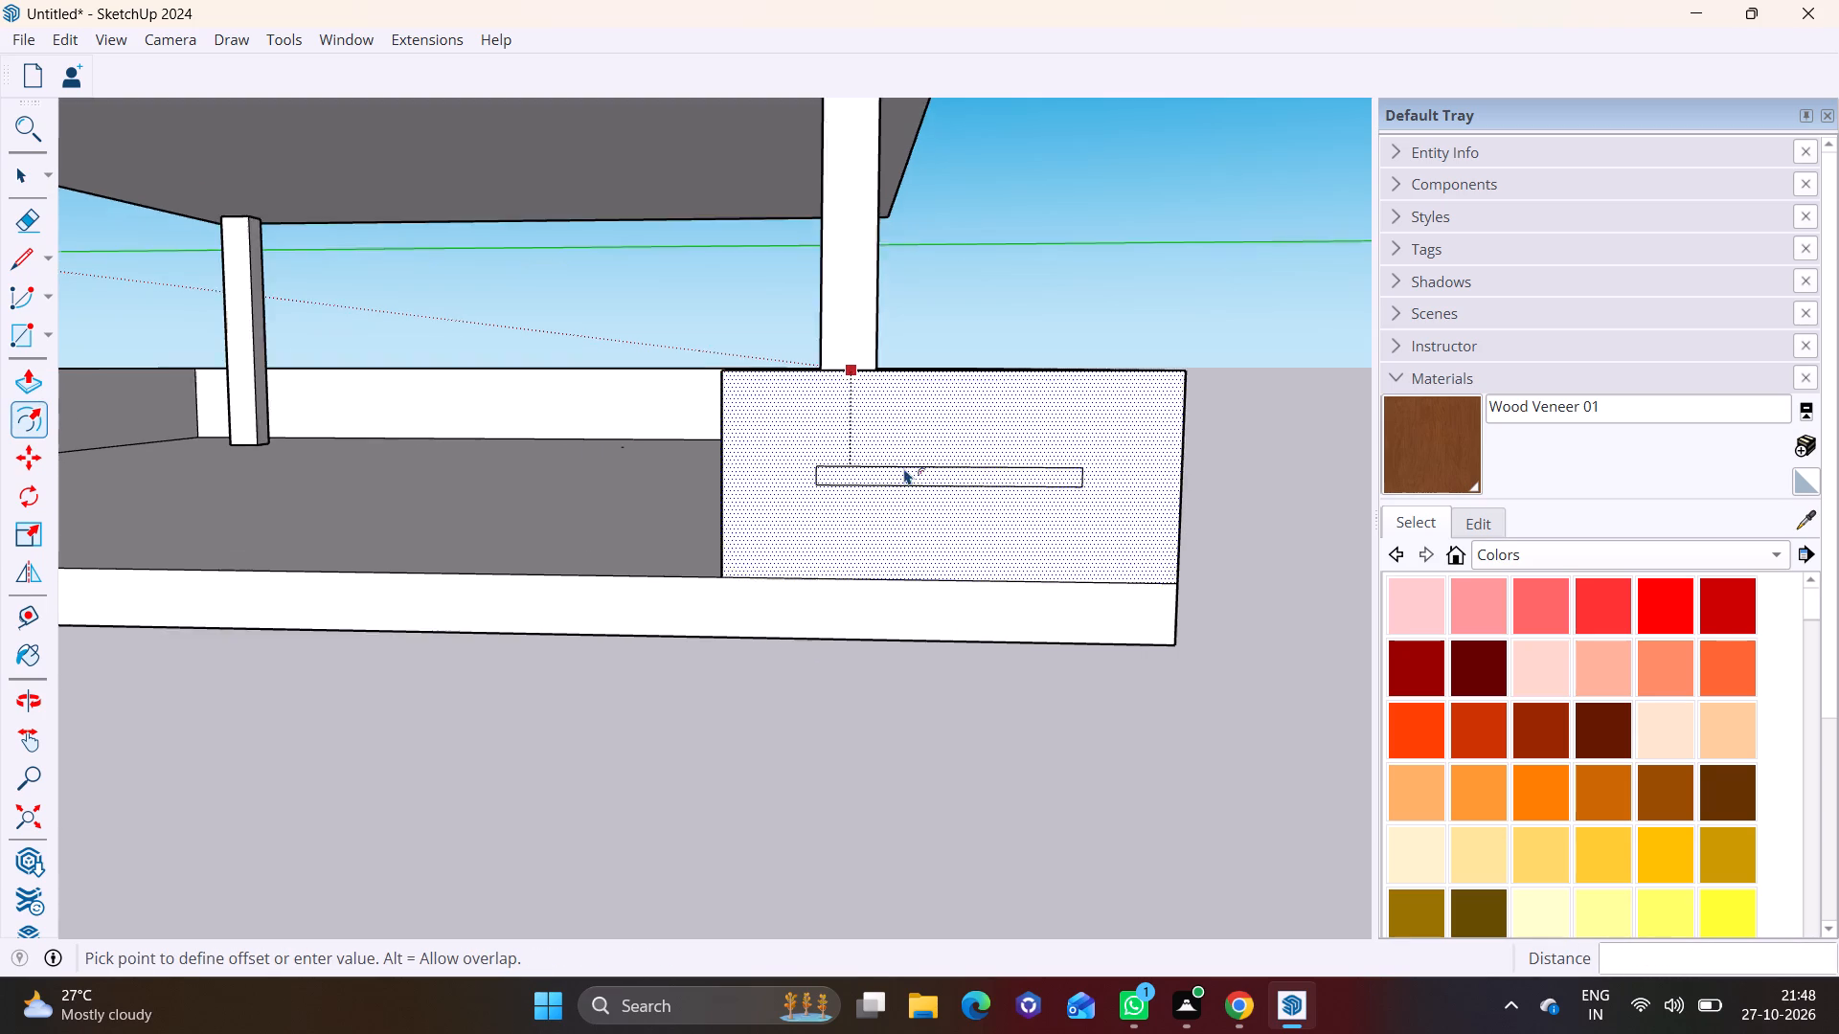
pyautogui.scroll(2, 906, 468)
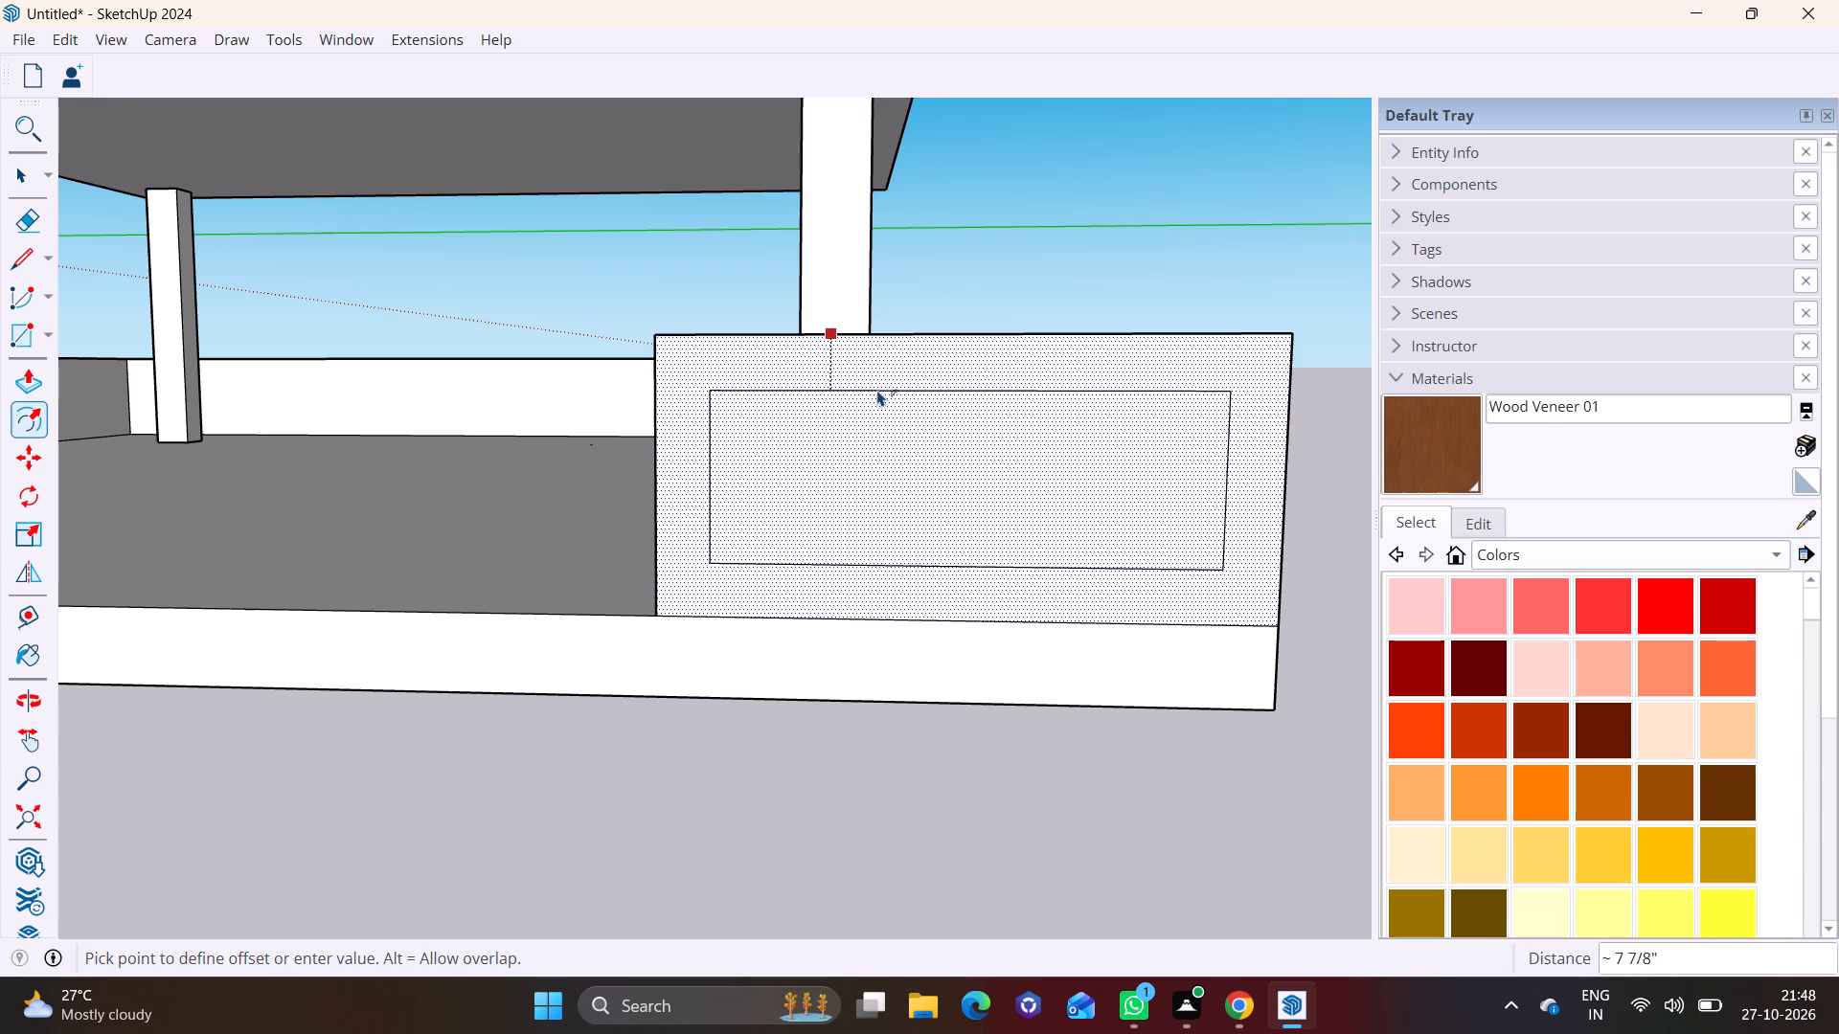
pyautogui.click(884, 407)
# Push the inner rectangular panel about 2 15/16" into the short wall segment to form a recess.
pyautogui.press('space')
pyautogui.click(929, 483)
pyautogui.moveTo(1010, 500); pyautogui.dragTo(690, 662, button='middle')
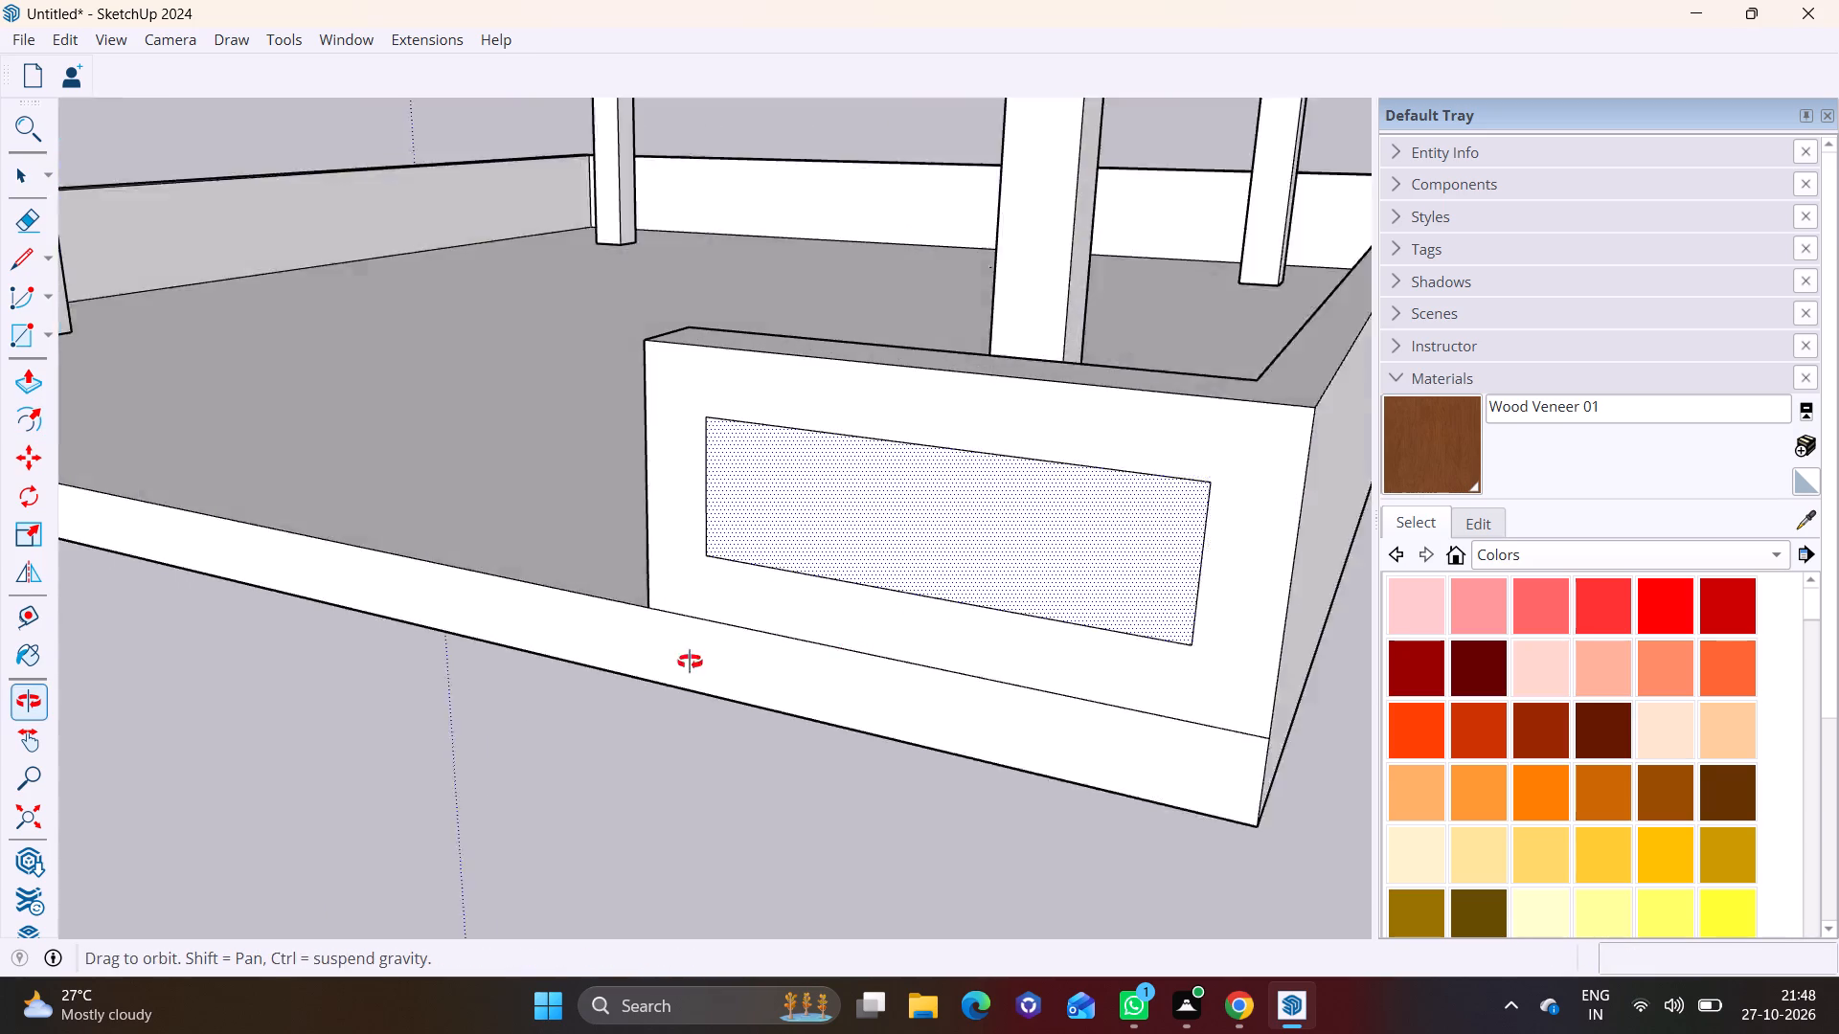
pyautogui.moveTo(690, 662); pyautogui.dragTo(678, 667, button='middle')
pyautogui.click(27, 385)
pyautogui.click(760, 531)
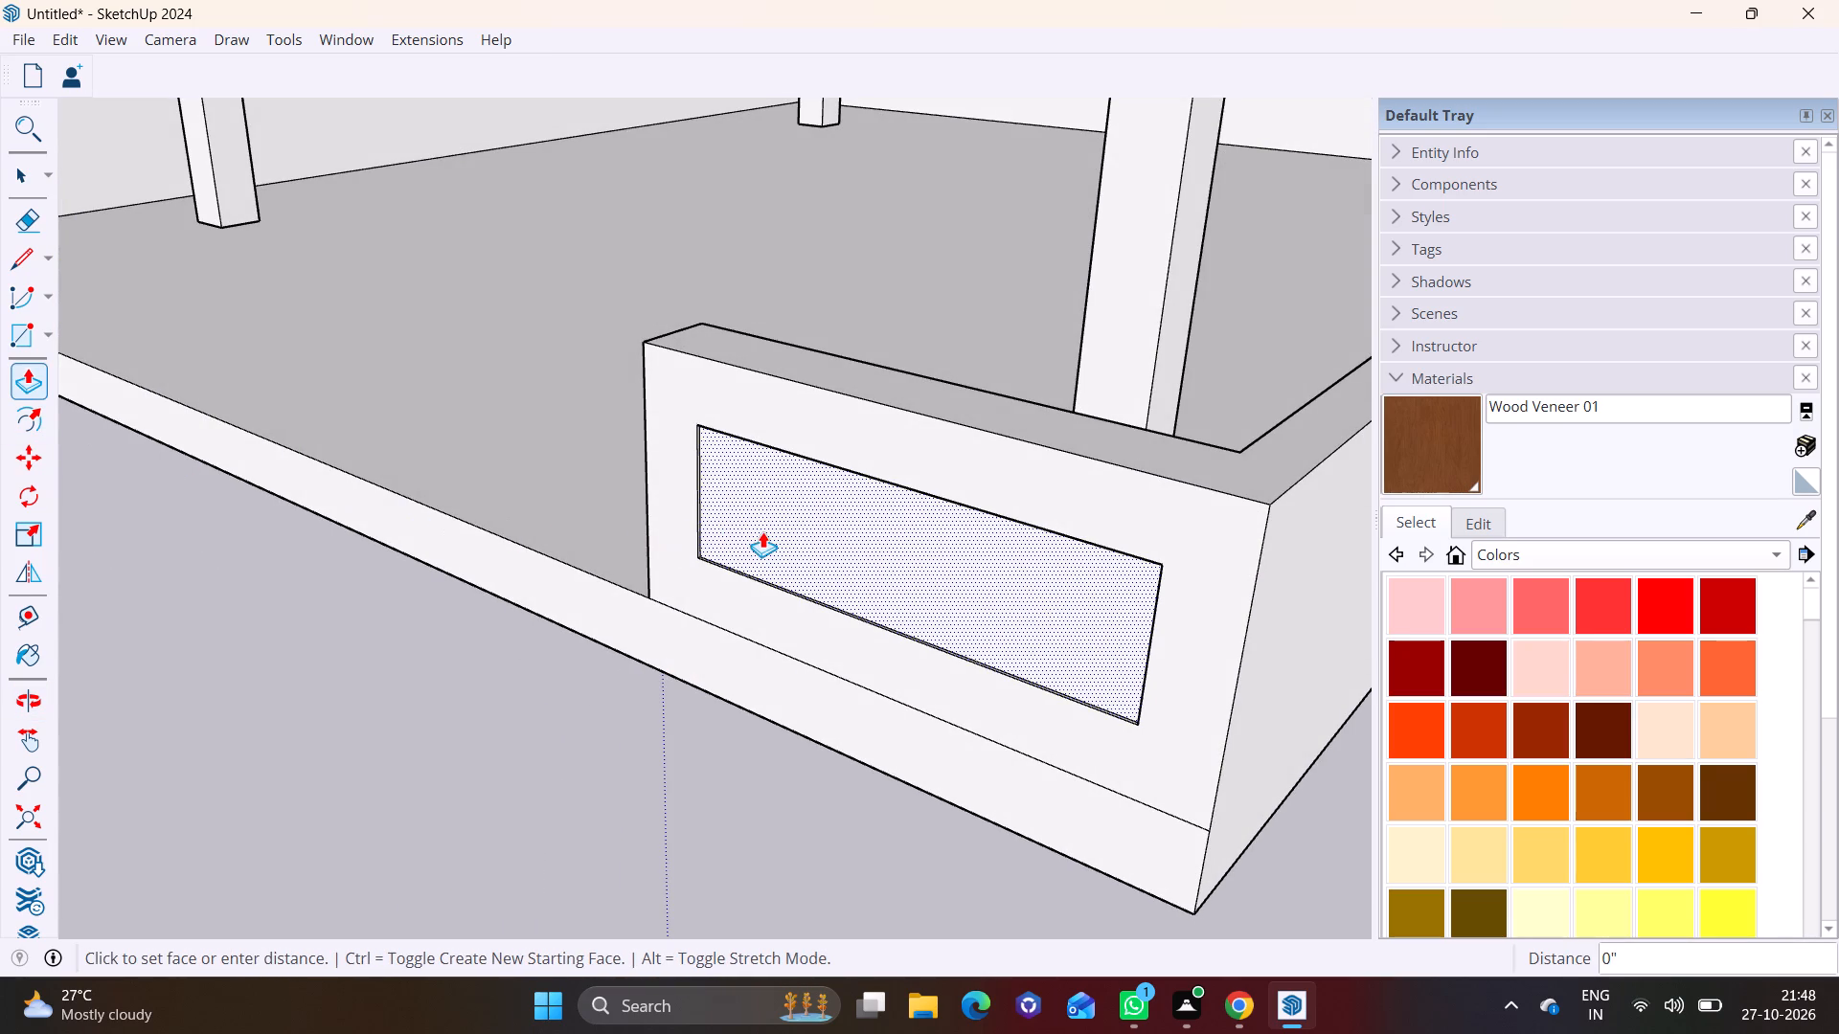
pyautogui.click(775, 526)
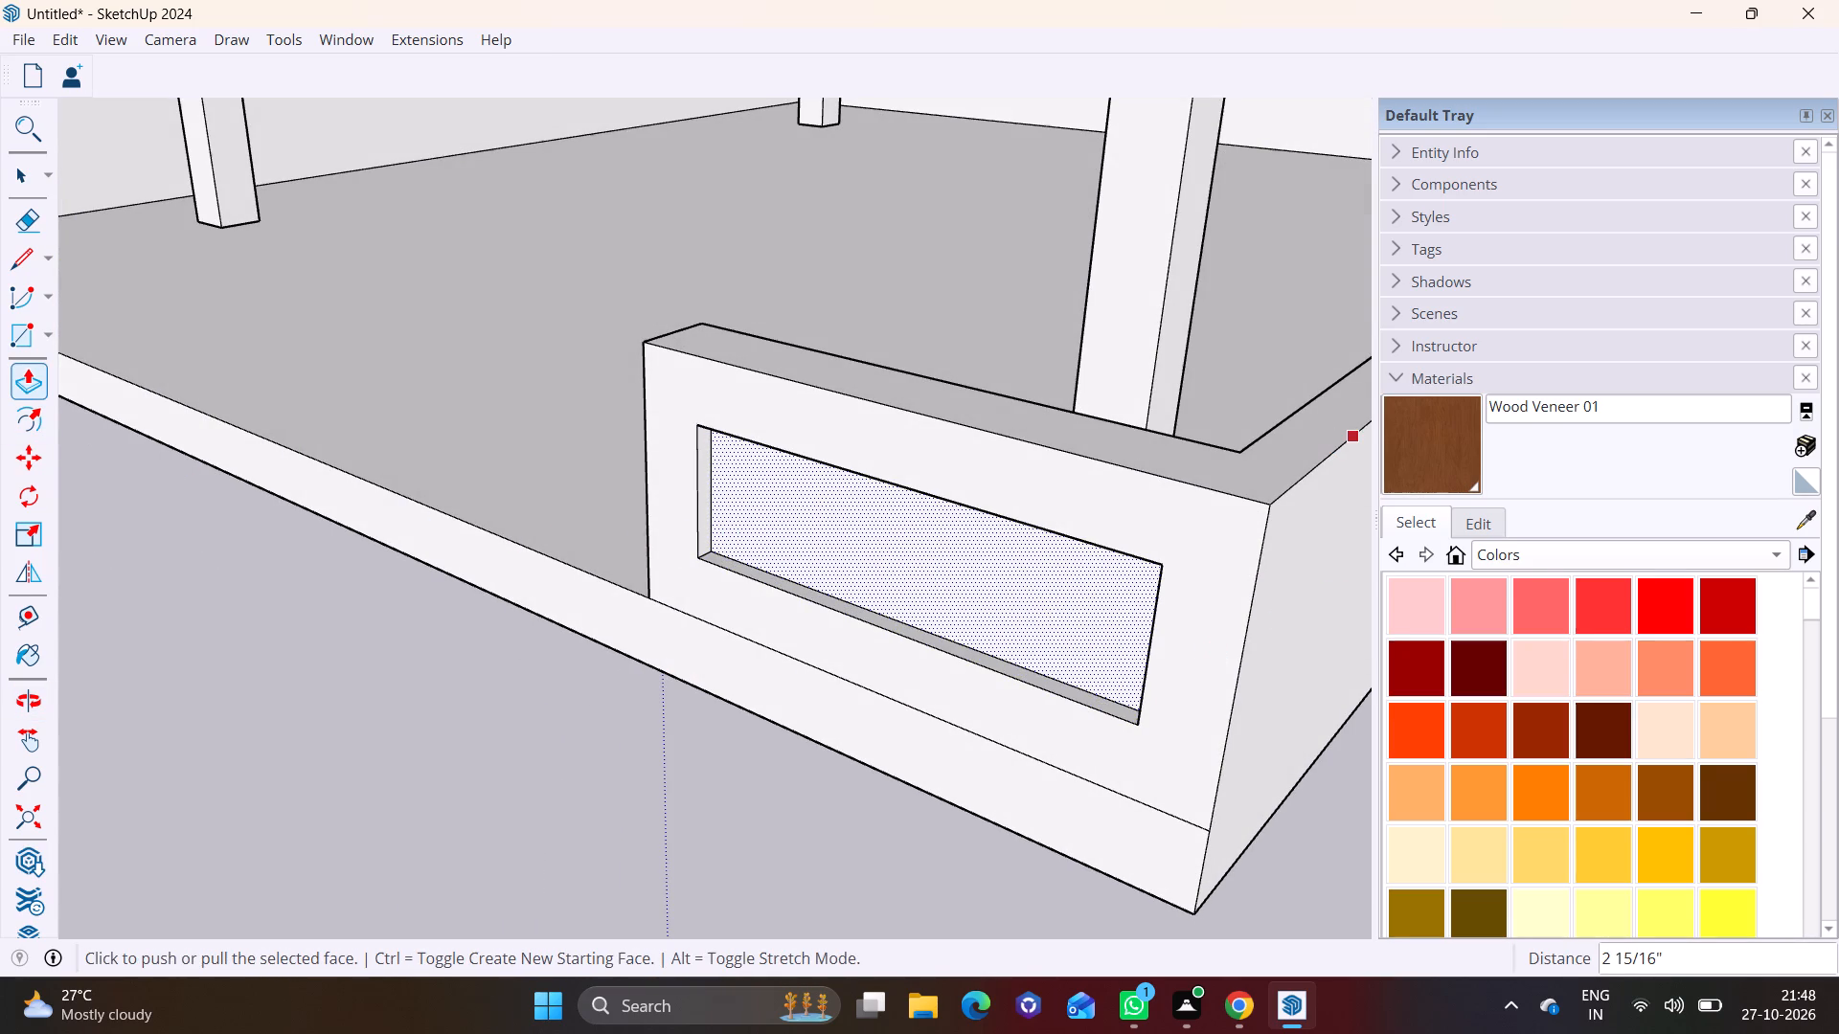
# Paint the recessed panel of the short wall segment and all four recess sides with Wood Veneer 01.
pyautogui.click(1417, 429)
pyautogui.click(970, 605)
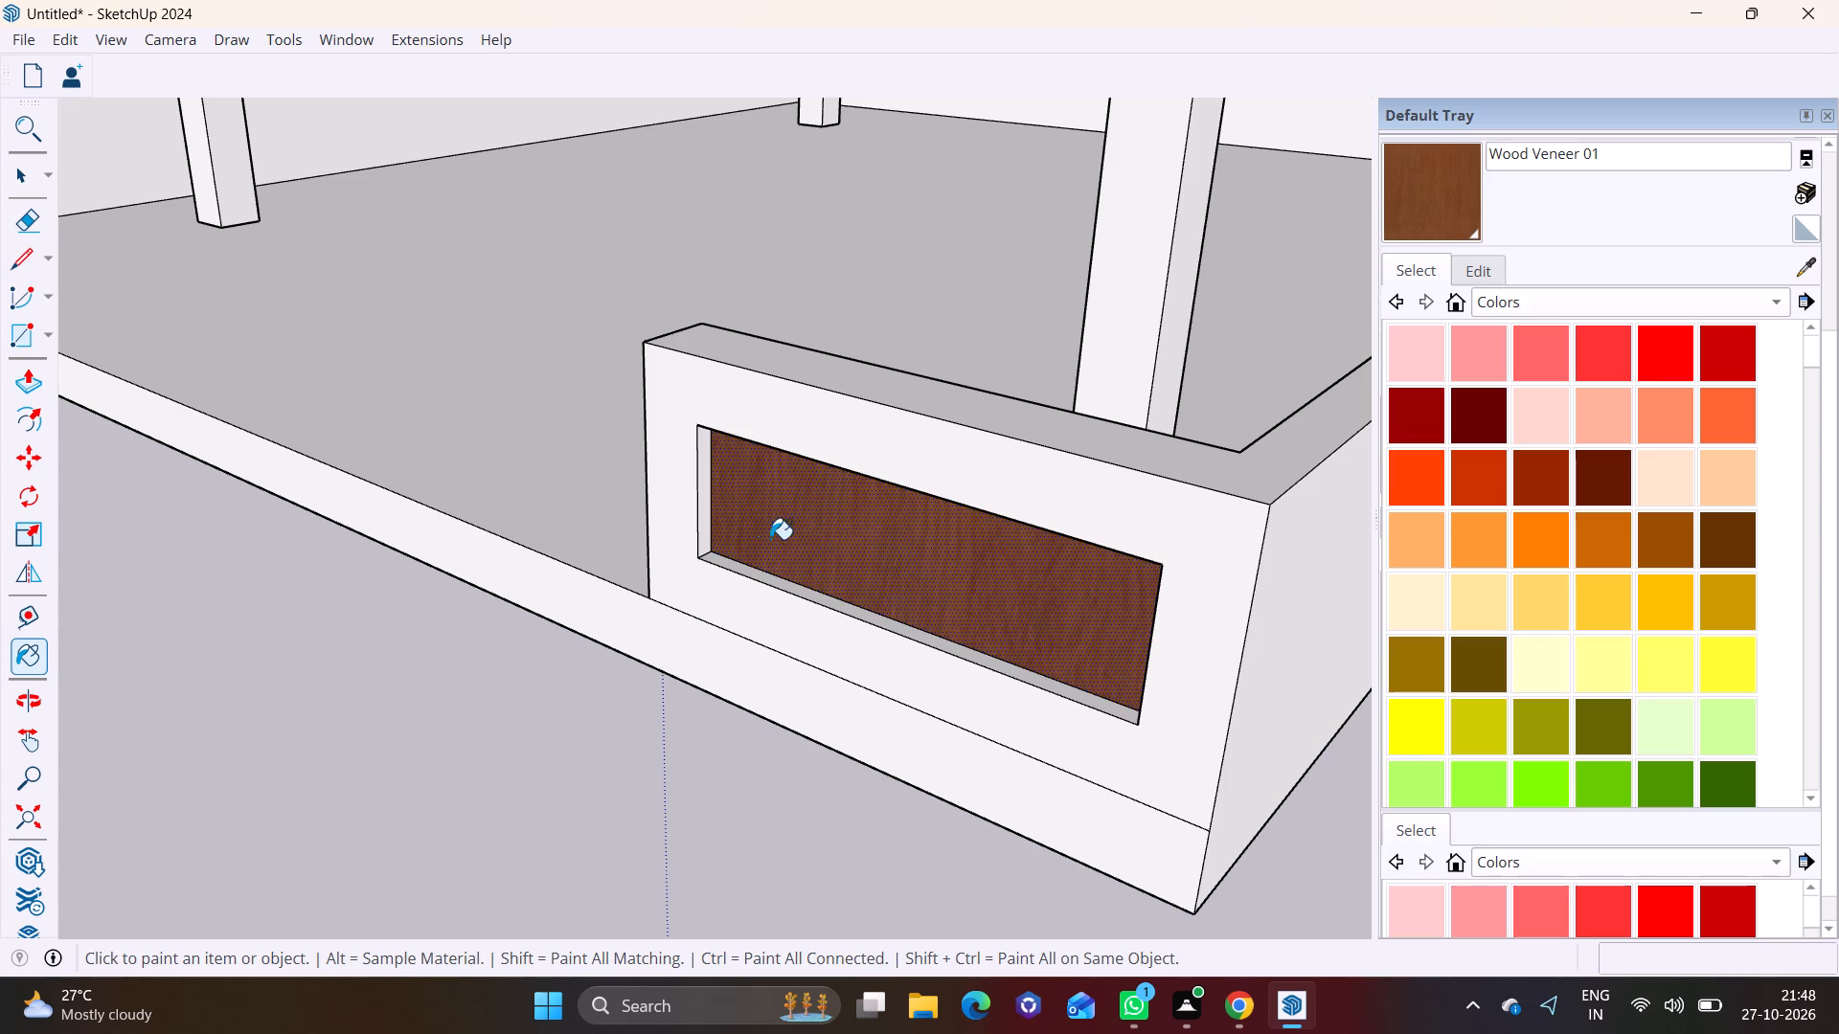
pyautogui.click(701, 512)
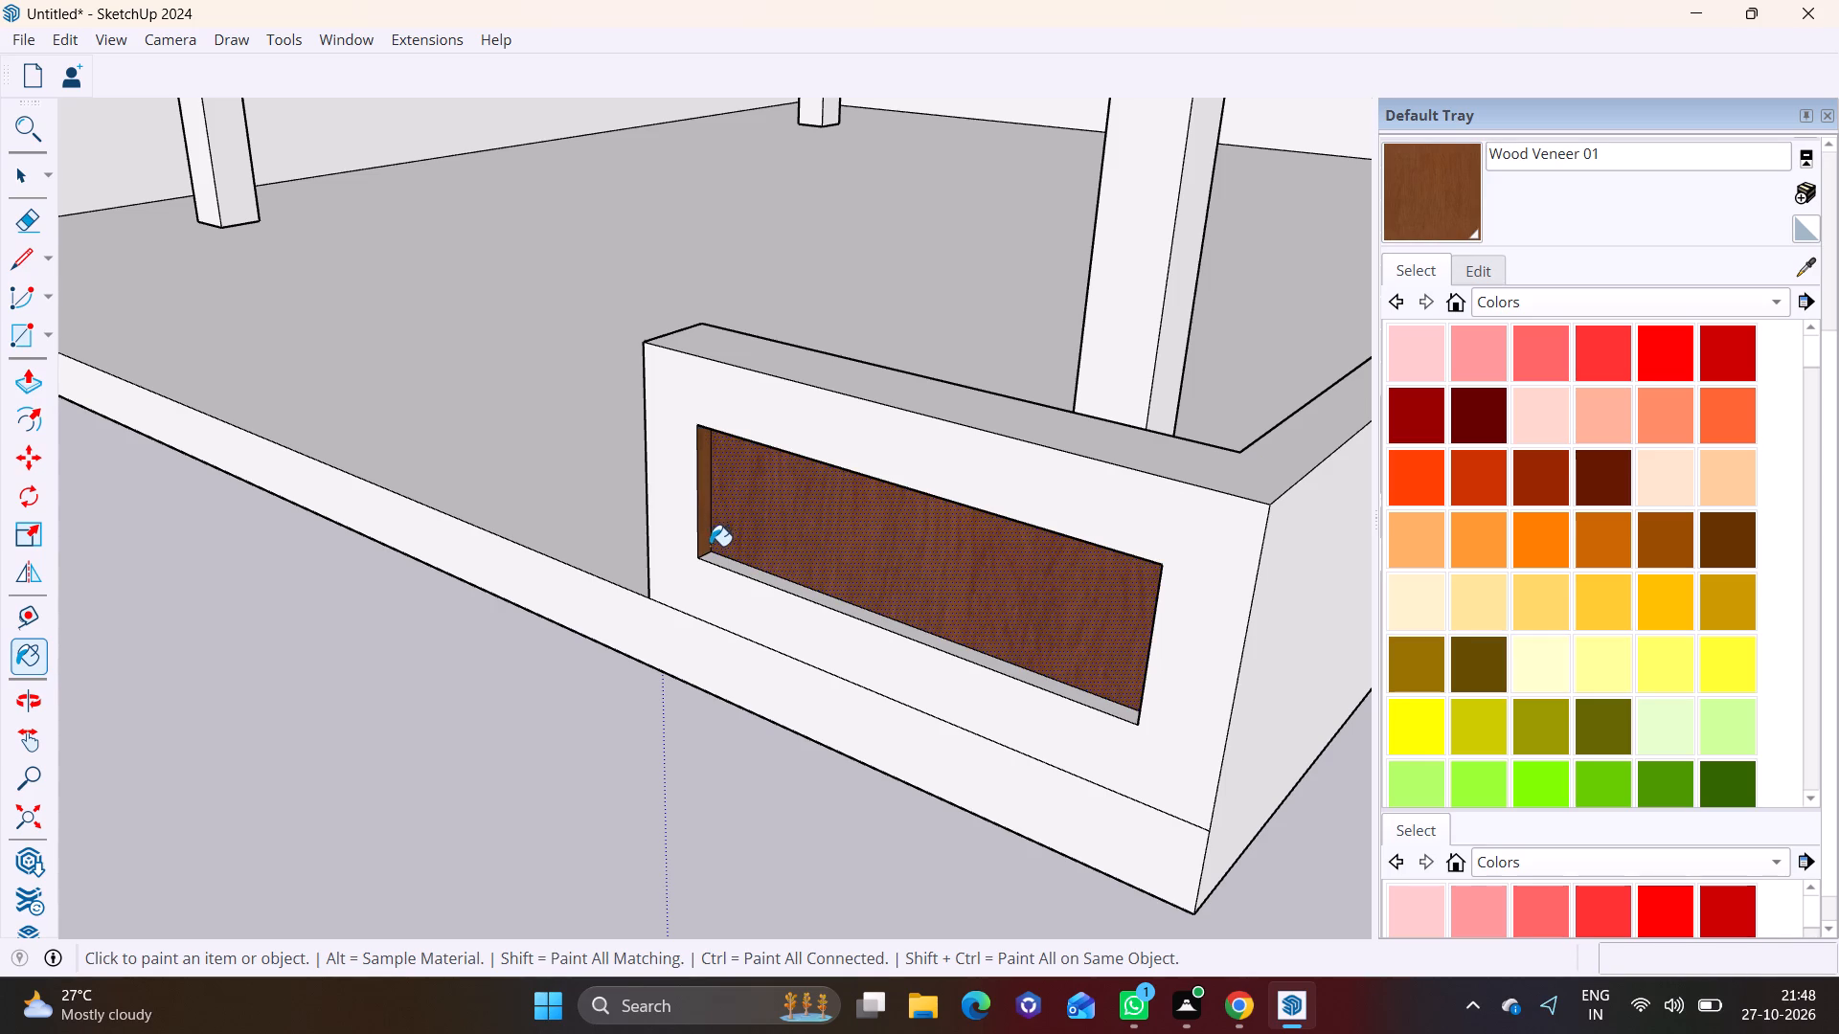
pyautogui.click(717, 558)
pyautogui.moveTo(825, 613); pyautogui.dragTo(1272, 513, button='middle')
pyautogui.scroll(3, 1151, 524)
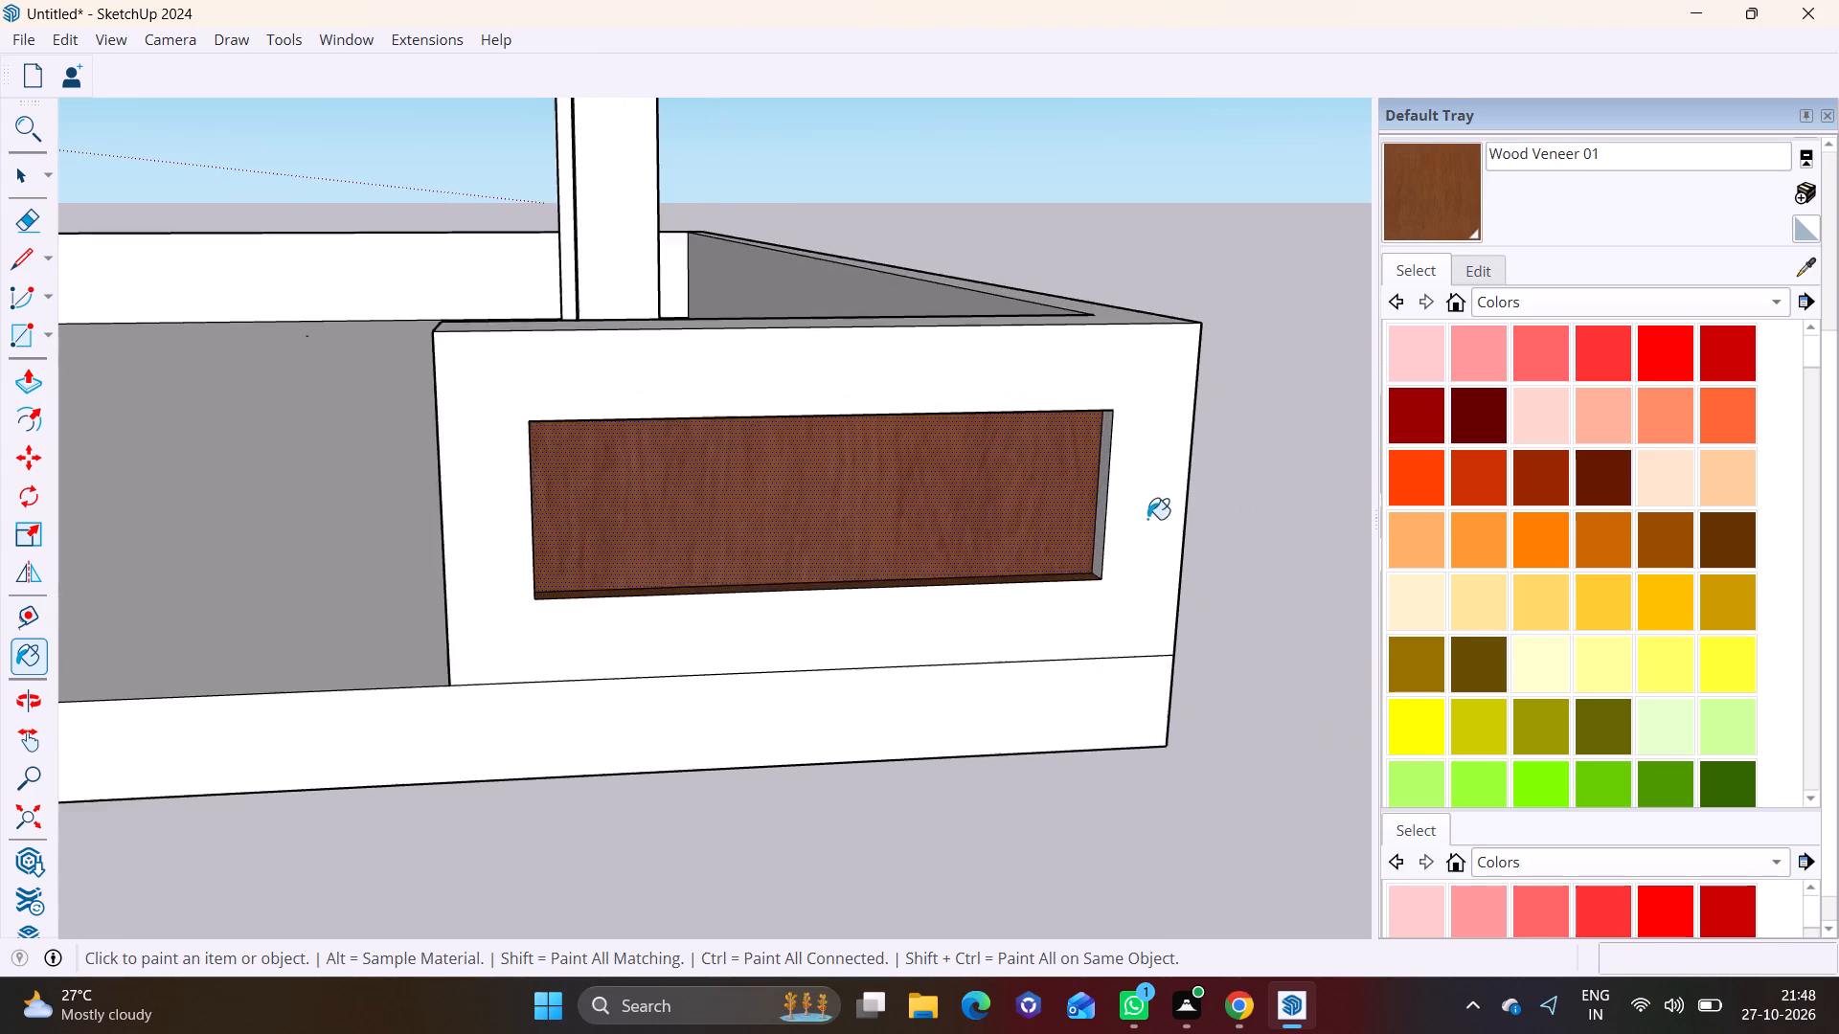
pyautogui.scroll(3, 1147, 519)
pyautogui.click(1090, 482)
pyautogui.moveTo(930, 585); pyautogui.dragTo(850, 298, button='middle')
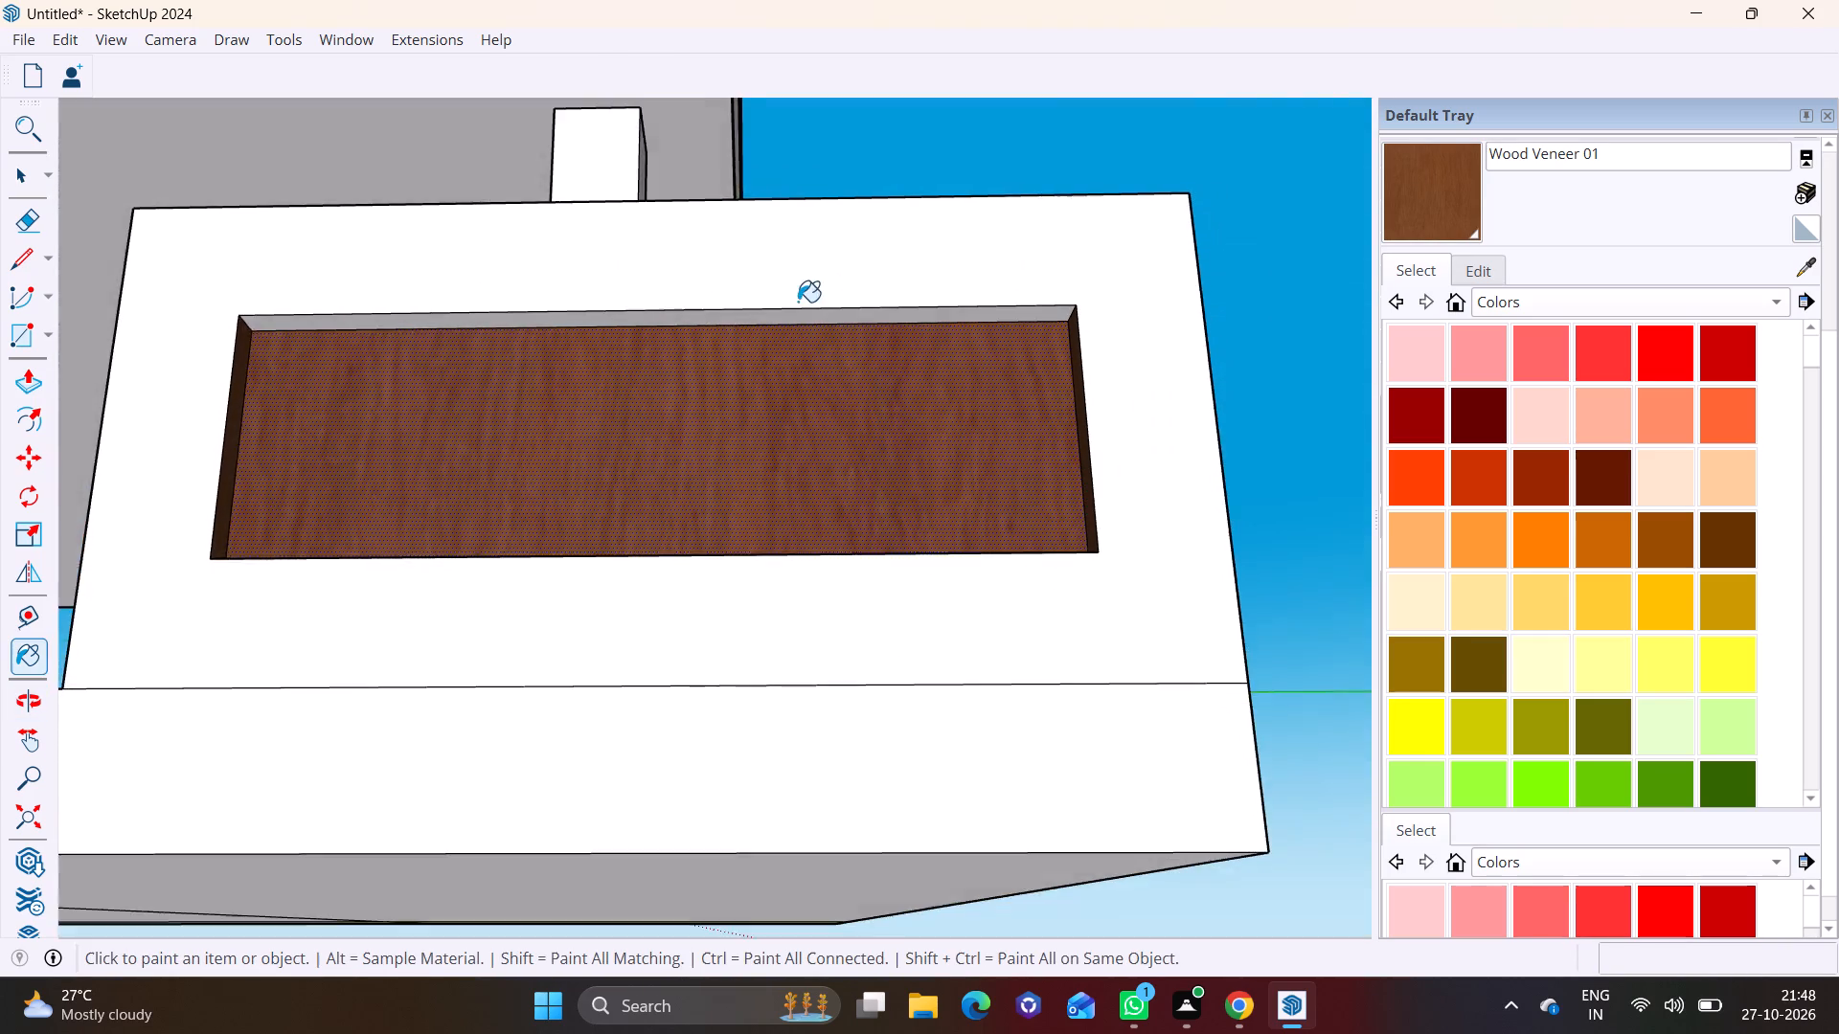
pyautogui.scroll(4, 779, 308)
pyautogui.click(750, 322)
pyautogui.scroll(-8, 791, 382)
pyautogui.press('space')
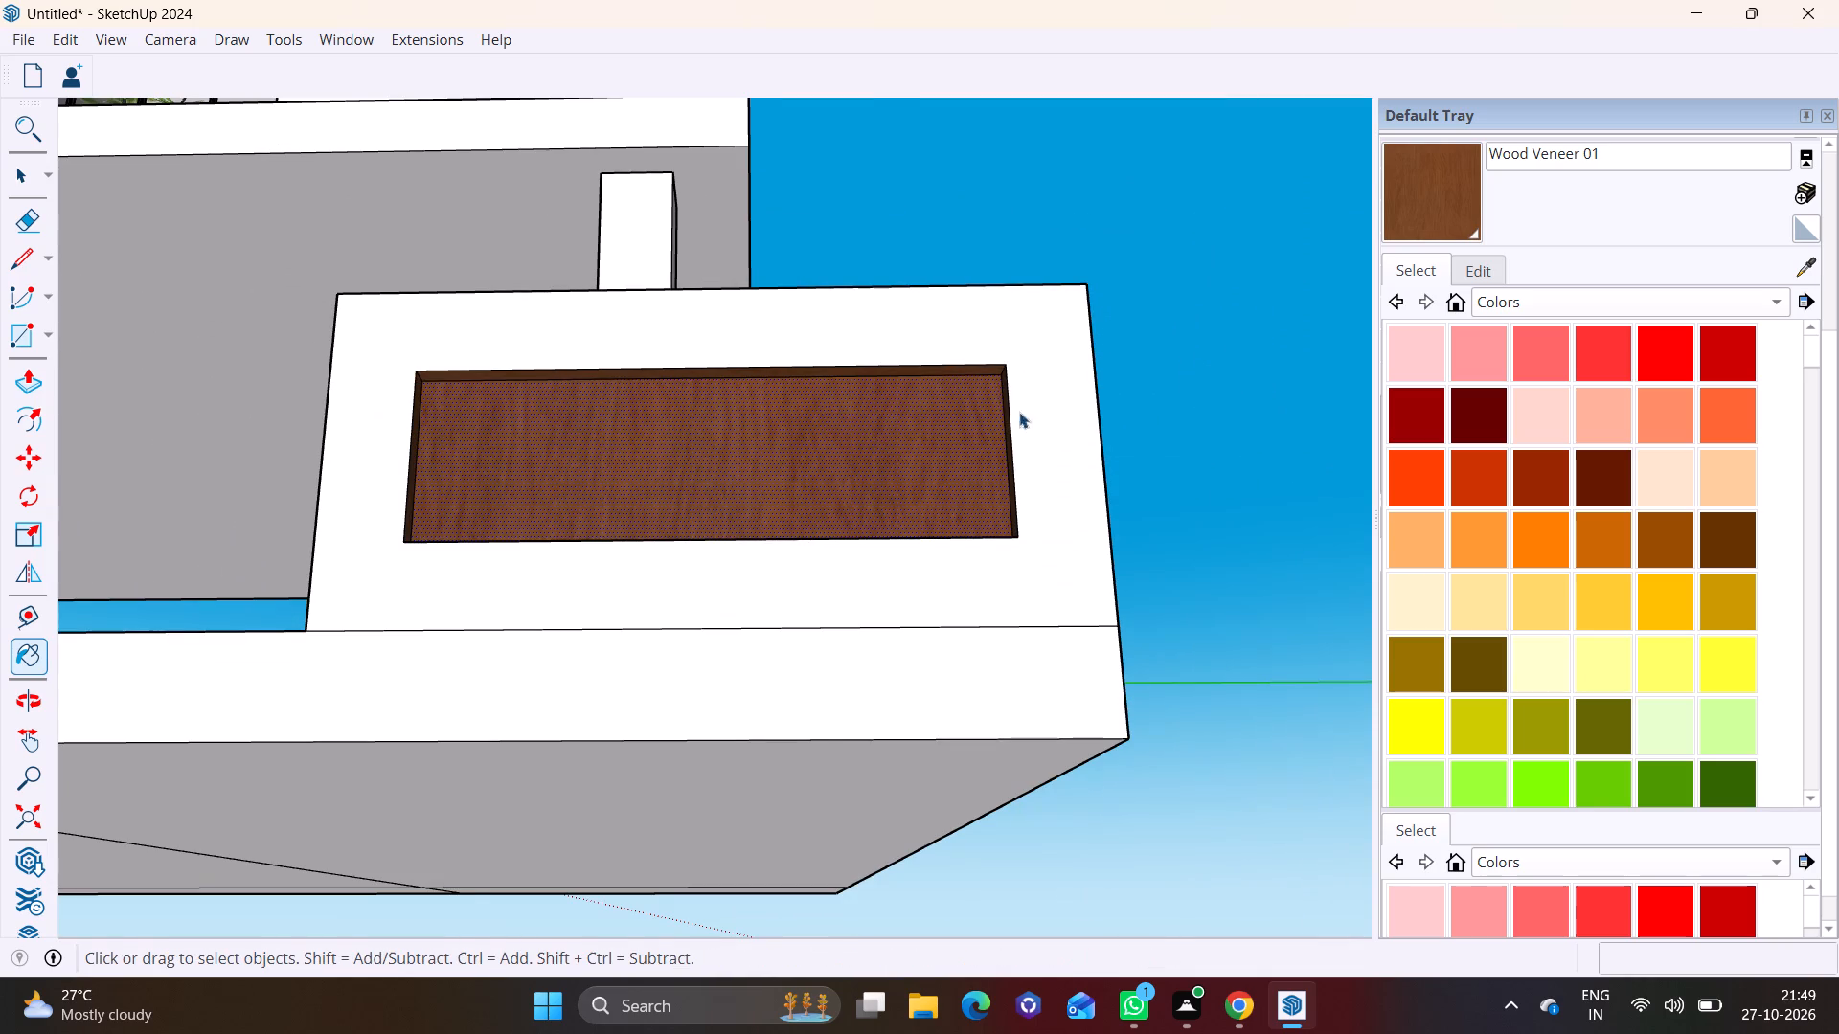
pyautogui.click(1114, 410)
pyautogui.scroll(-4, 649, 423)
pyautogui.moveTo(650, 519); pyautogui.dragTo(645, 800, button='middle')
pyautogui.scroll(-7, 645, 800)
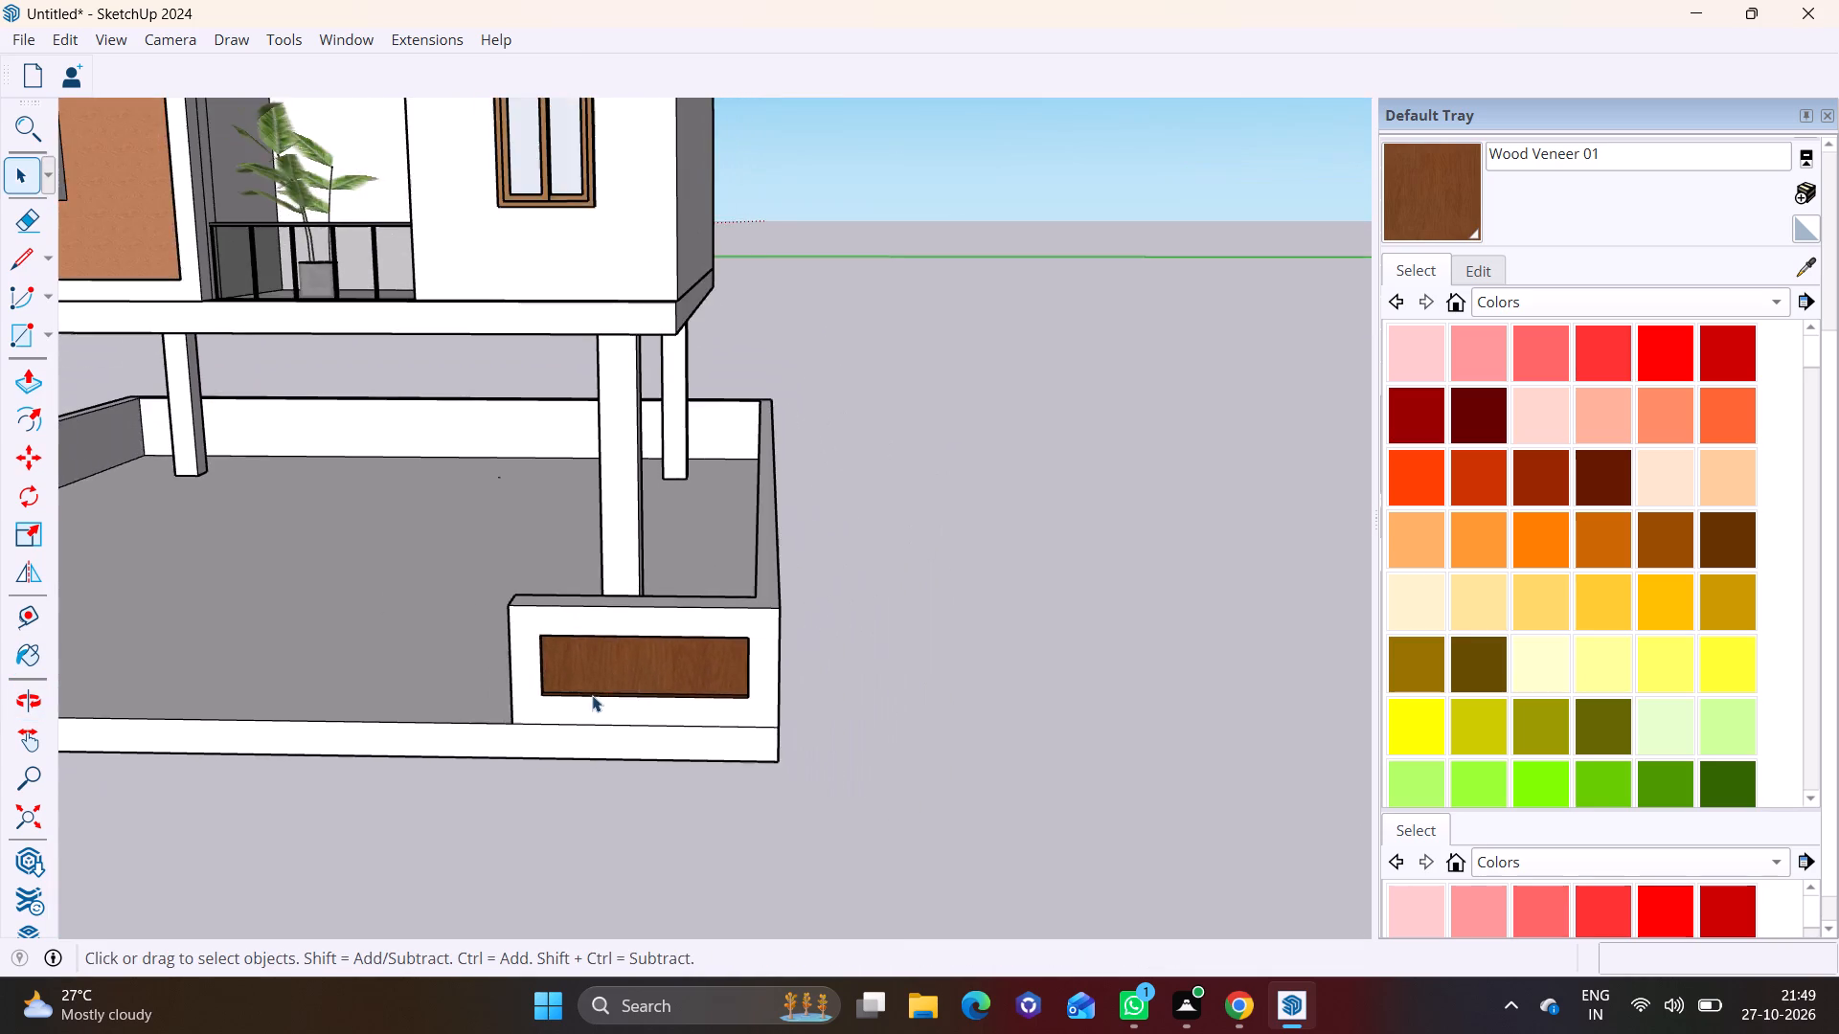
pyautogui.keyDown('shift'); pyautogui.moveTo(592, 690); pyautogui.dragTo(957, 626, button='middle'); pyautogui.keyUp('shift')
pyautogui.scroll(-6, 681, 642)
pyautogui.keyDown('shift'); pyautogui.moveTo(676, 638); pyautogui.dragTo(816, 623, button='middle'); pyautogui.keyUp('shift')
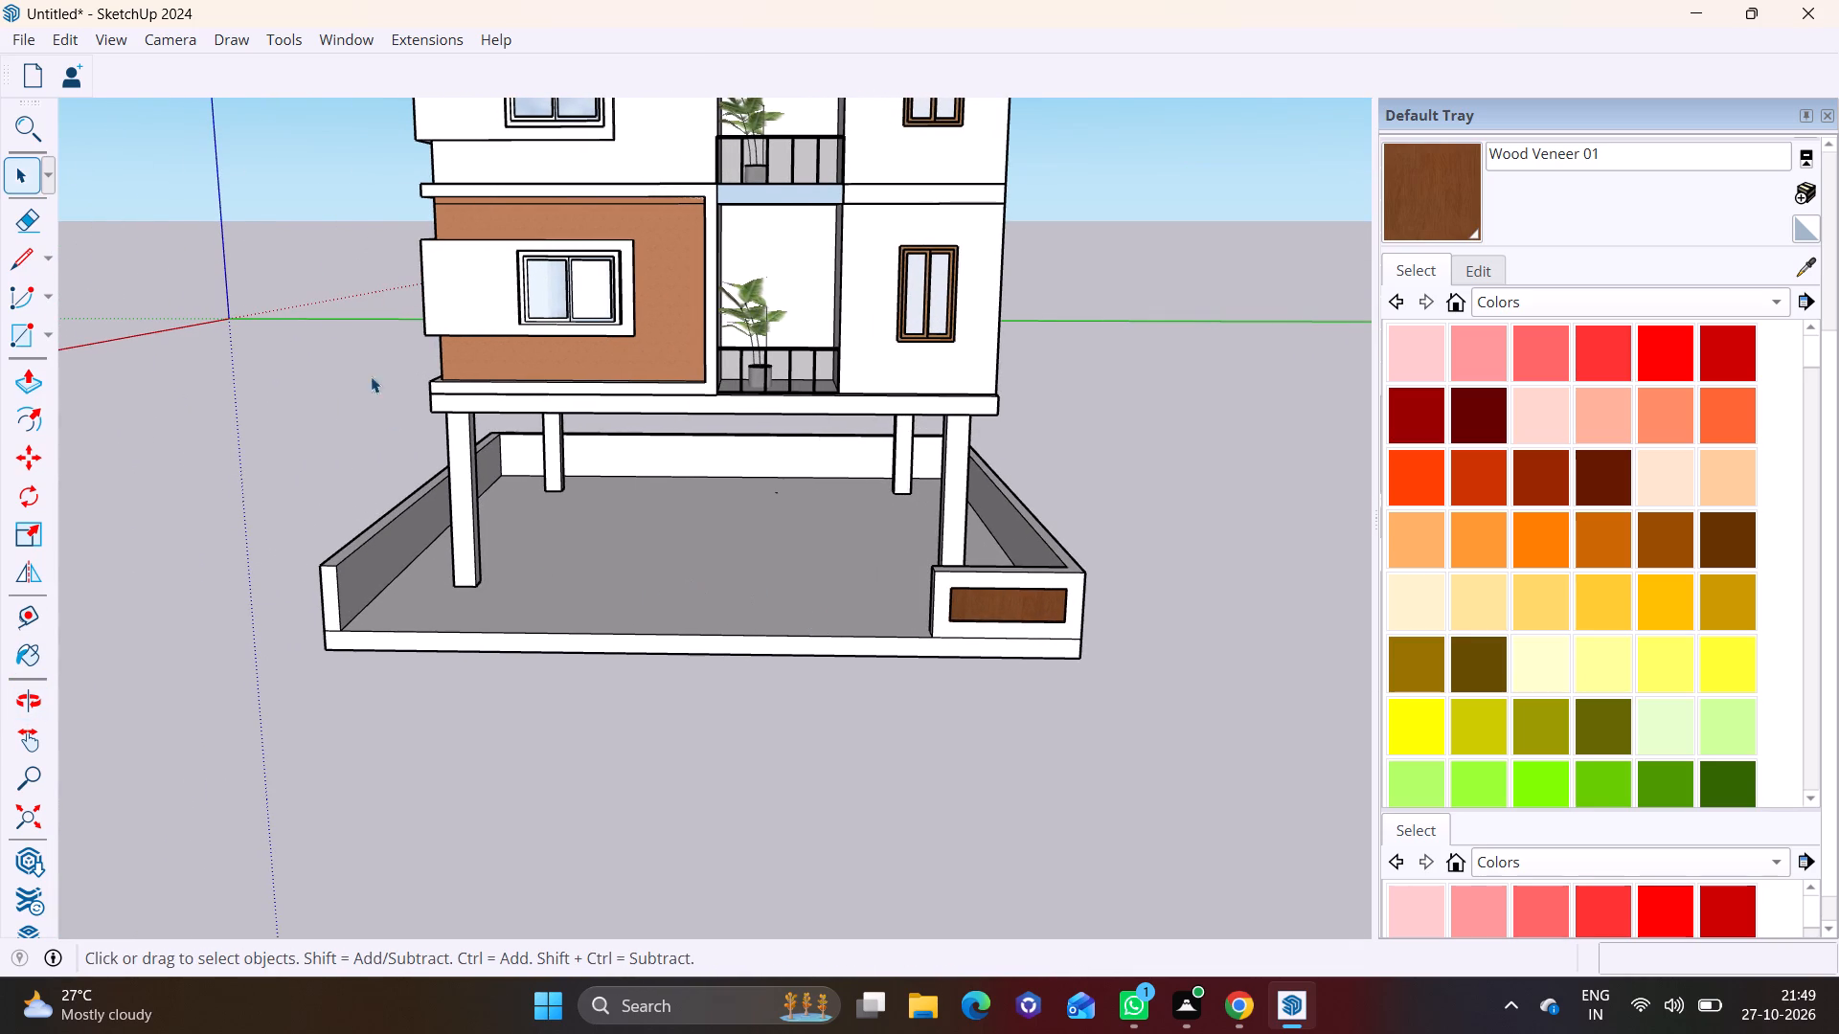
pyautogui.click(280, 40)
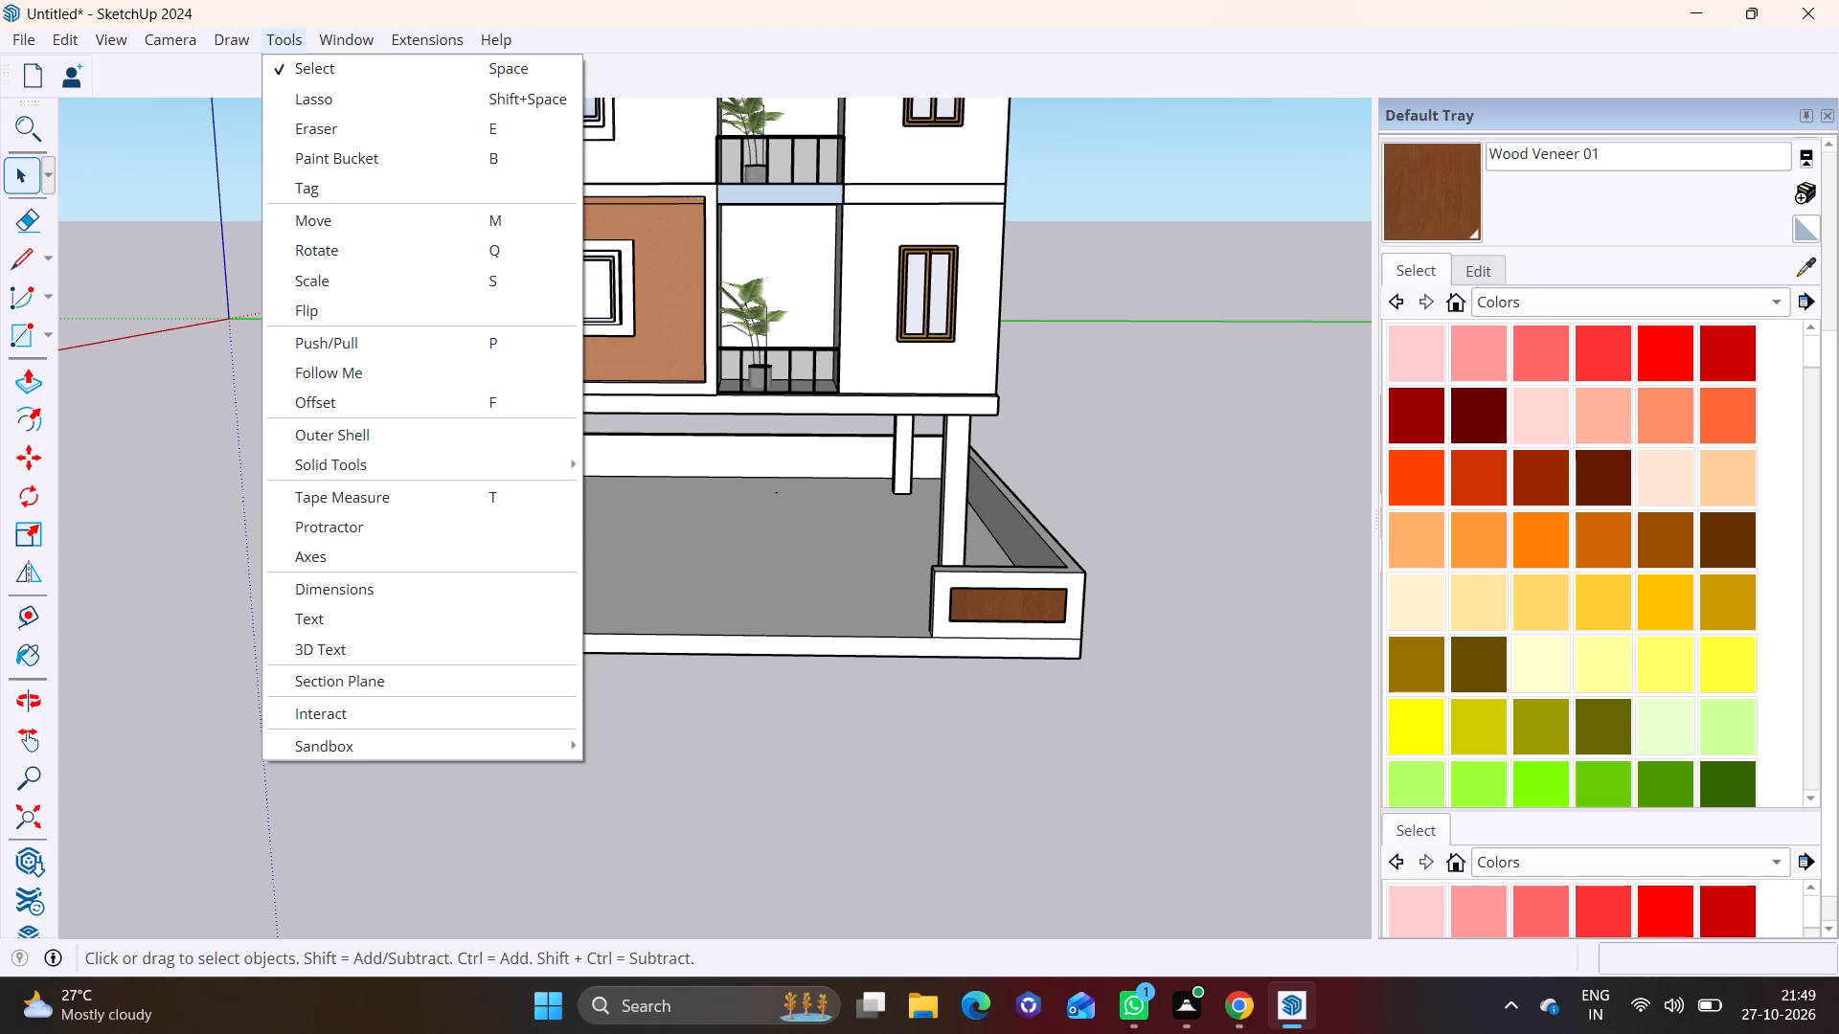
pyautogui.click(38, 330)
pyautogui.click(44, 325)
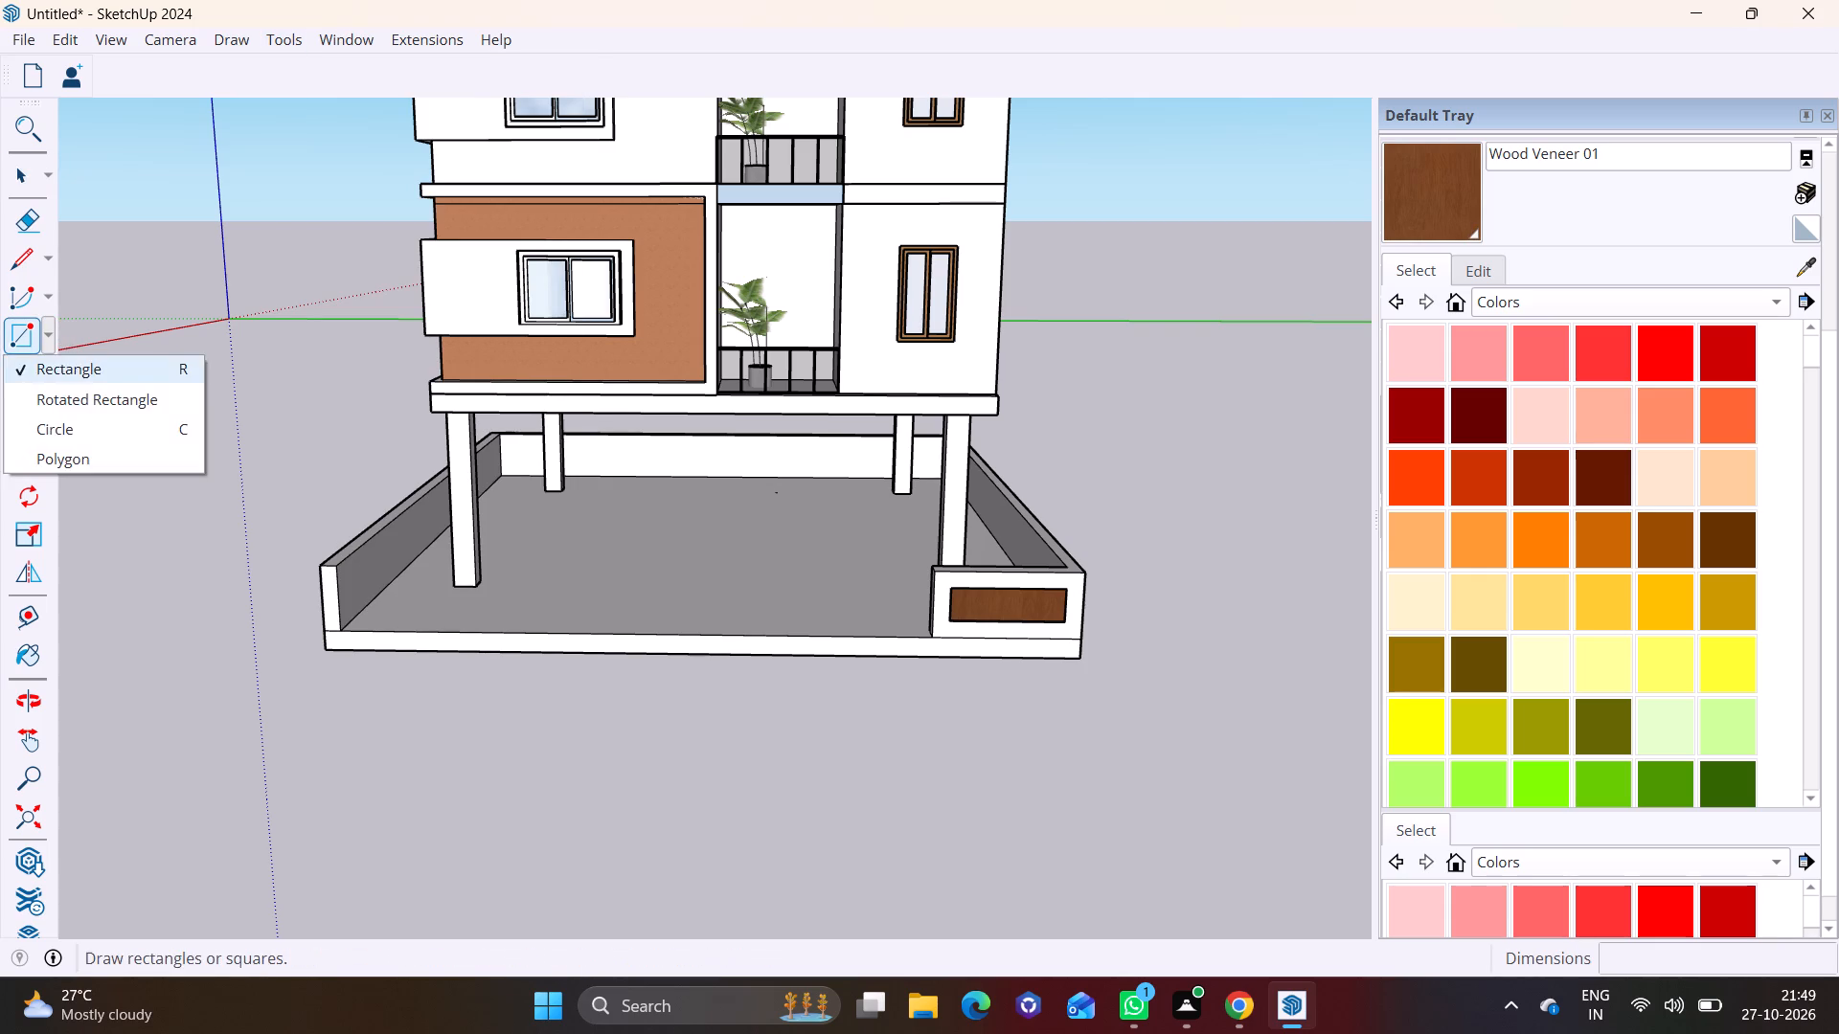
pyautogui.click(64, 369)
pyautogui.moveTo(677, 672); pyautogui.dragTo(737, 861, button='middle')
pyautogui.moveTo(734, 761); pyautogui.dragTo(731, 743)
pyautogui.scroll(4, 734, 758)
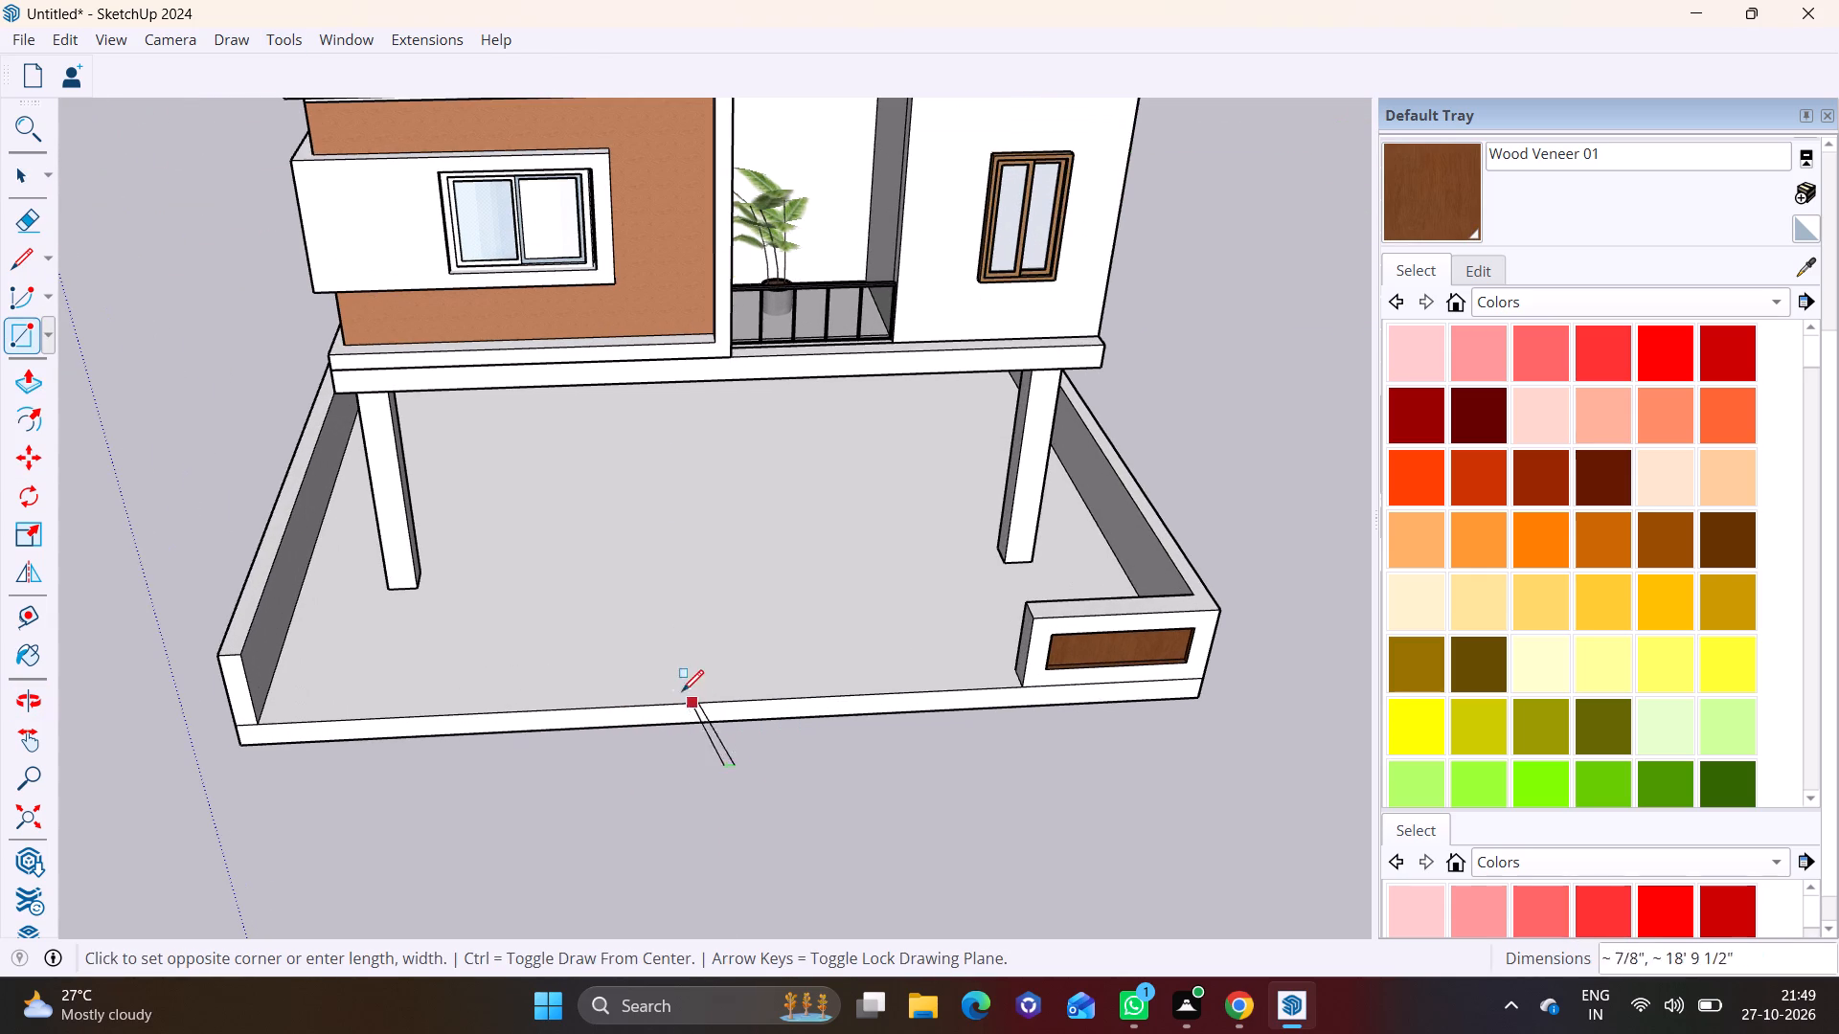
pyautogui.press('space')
# Draw a rectangle about 3' 2" by 1' 11" on the slab, against the middle of its open front edge.
pyautogui.scroll(5, 667, 698)
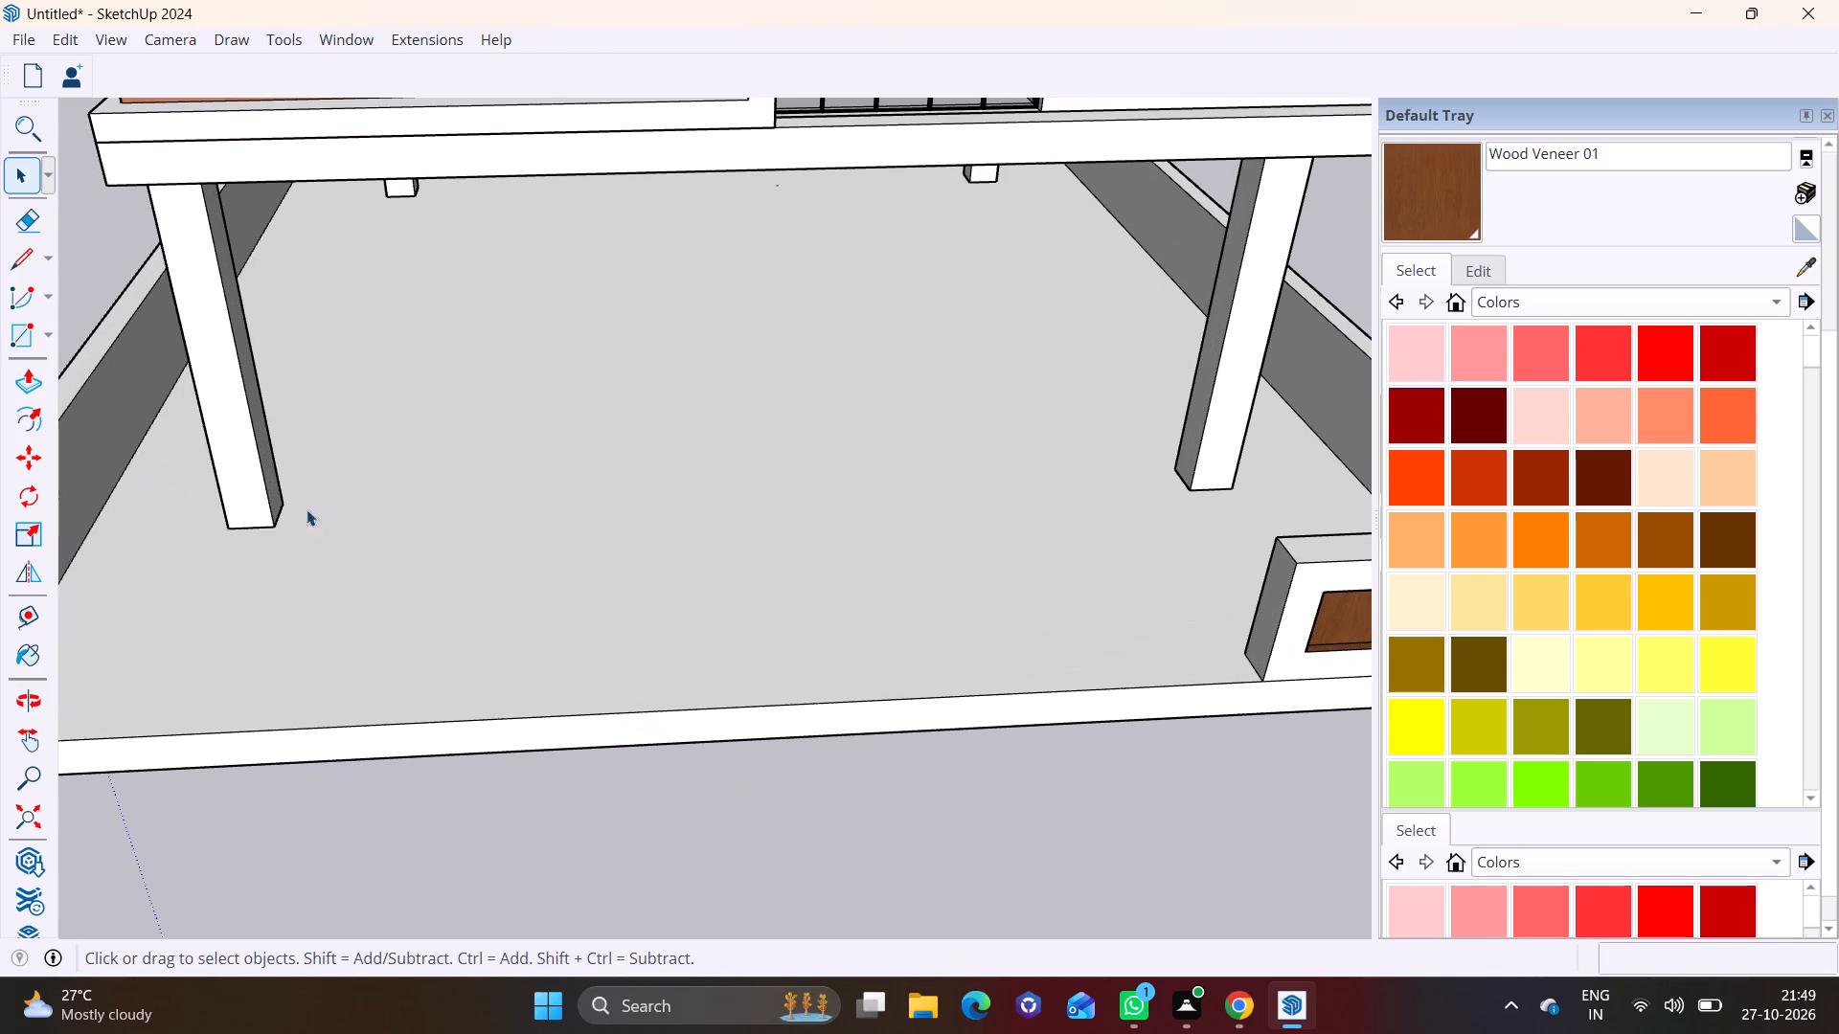
pyautogui.click(49, 334)
pyautogui.click(61, 371)
pyautogui.scroll(-1, 535, 690)
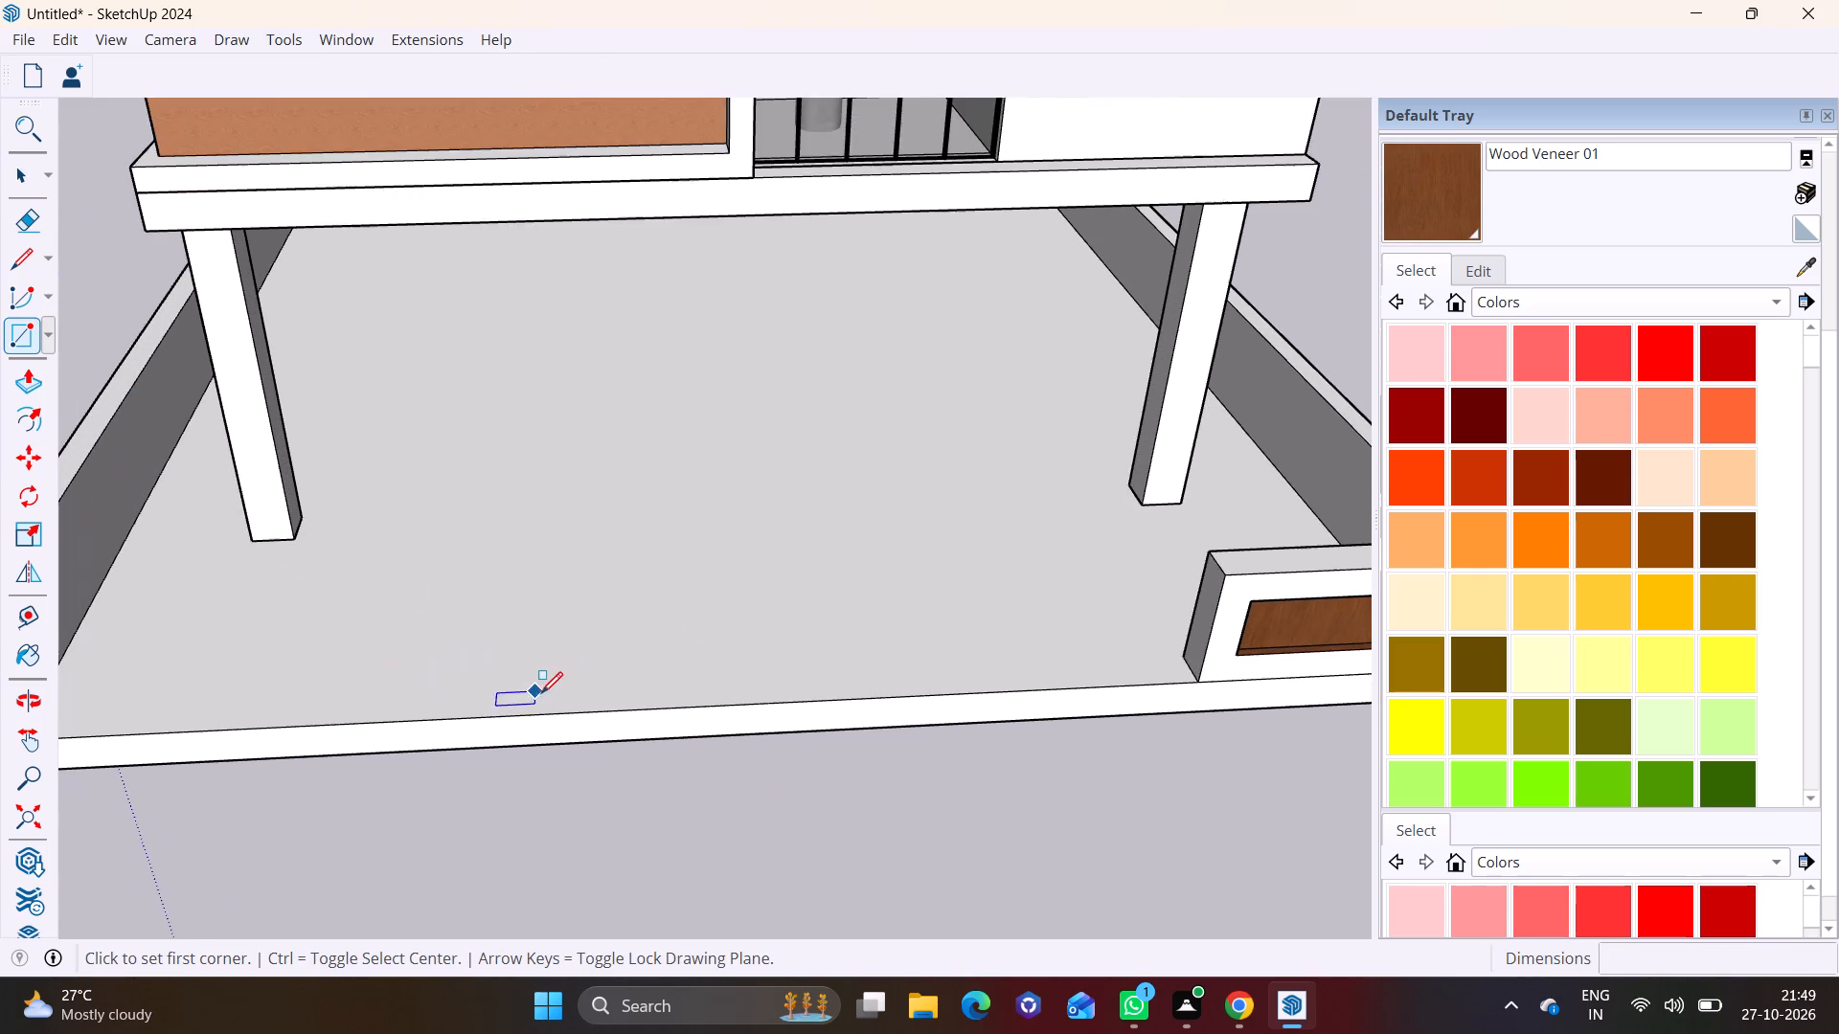
pyautogui.scroll(-2, 558, 695)
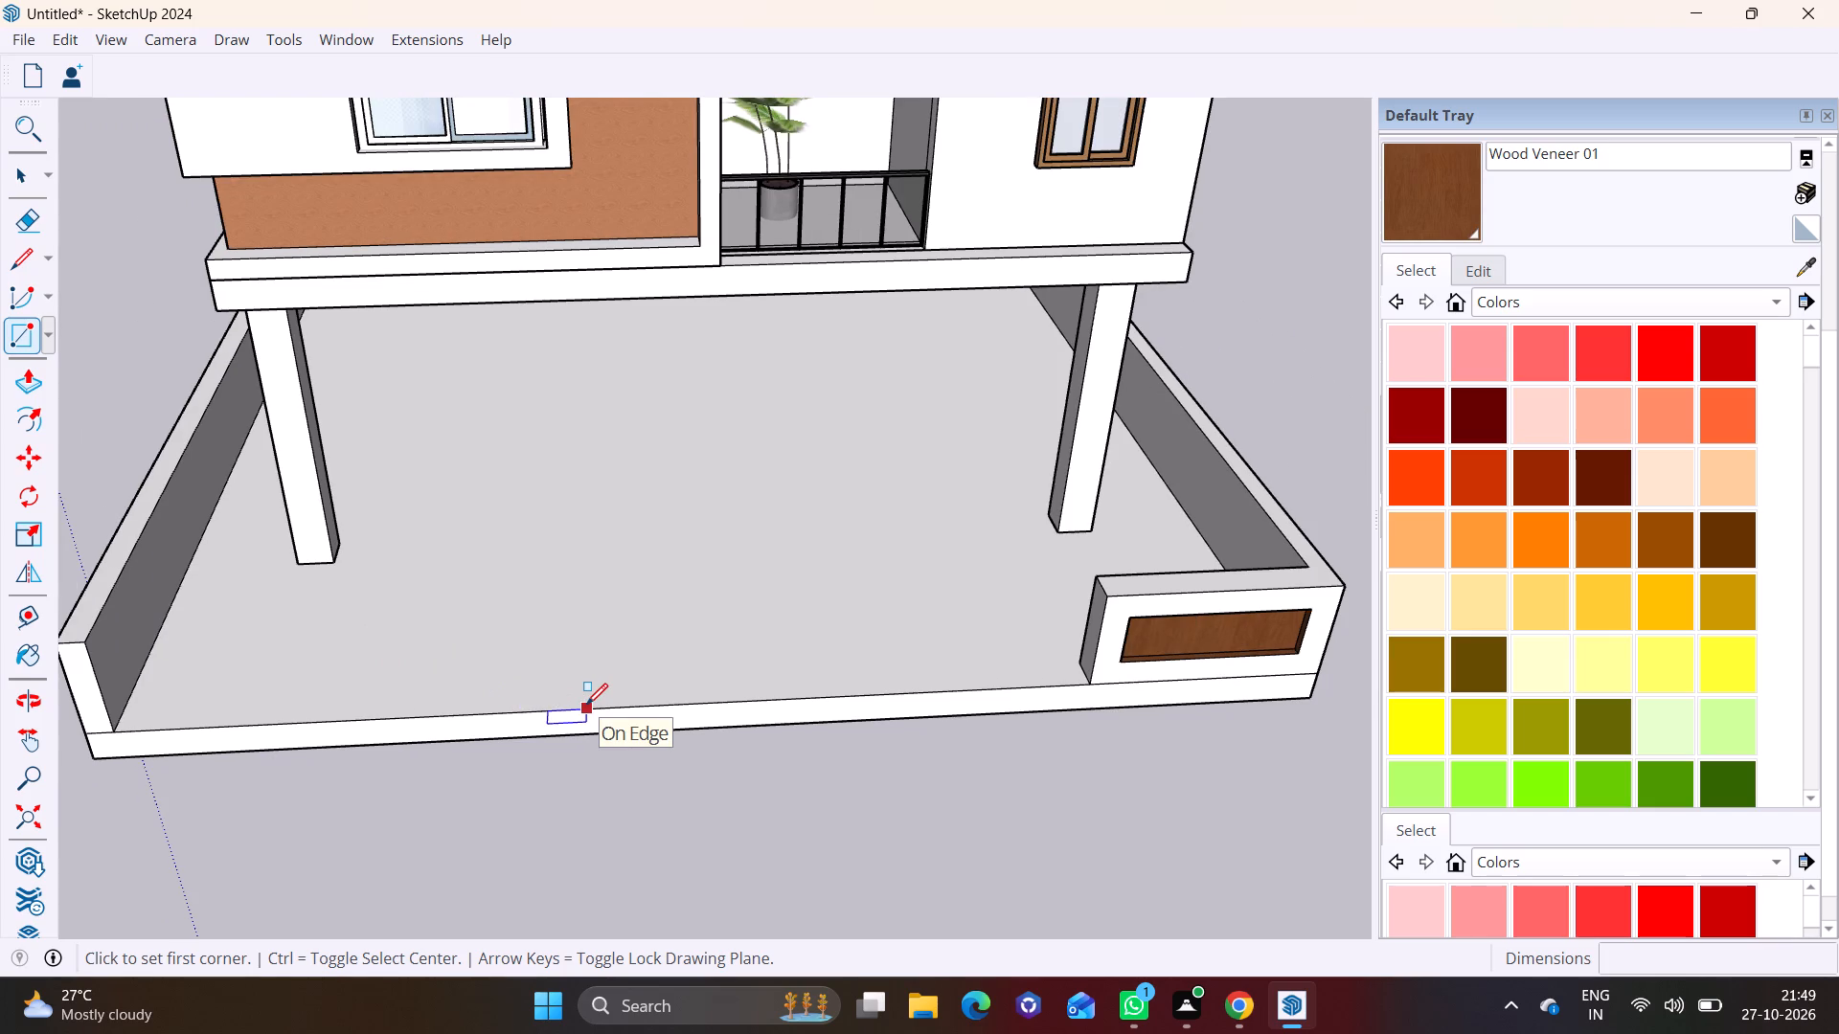
pyautogui.click(574, 707)
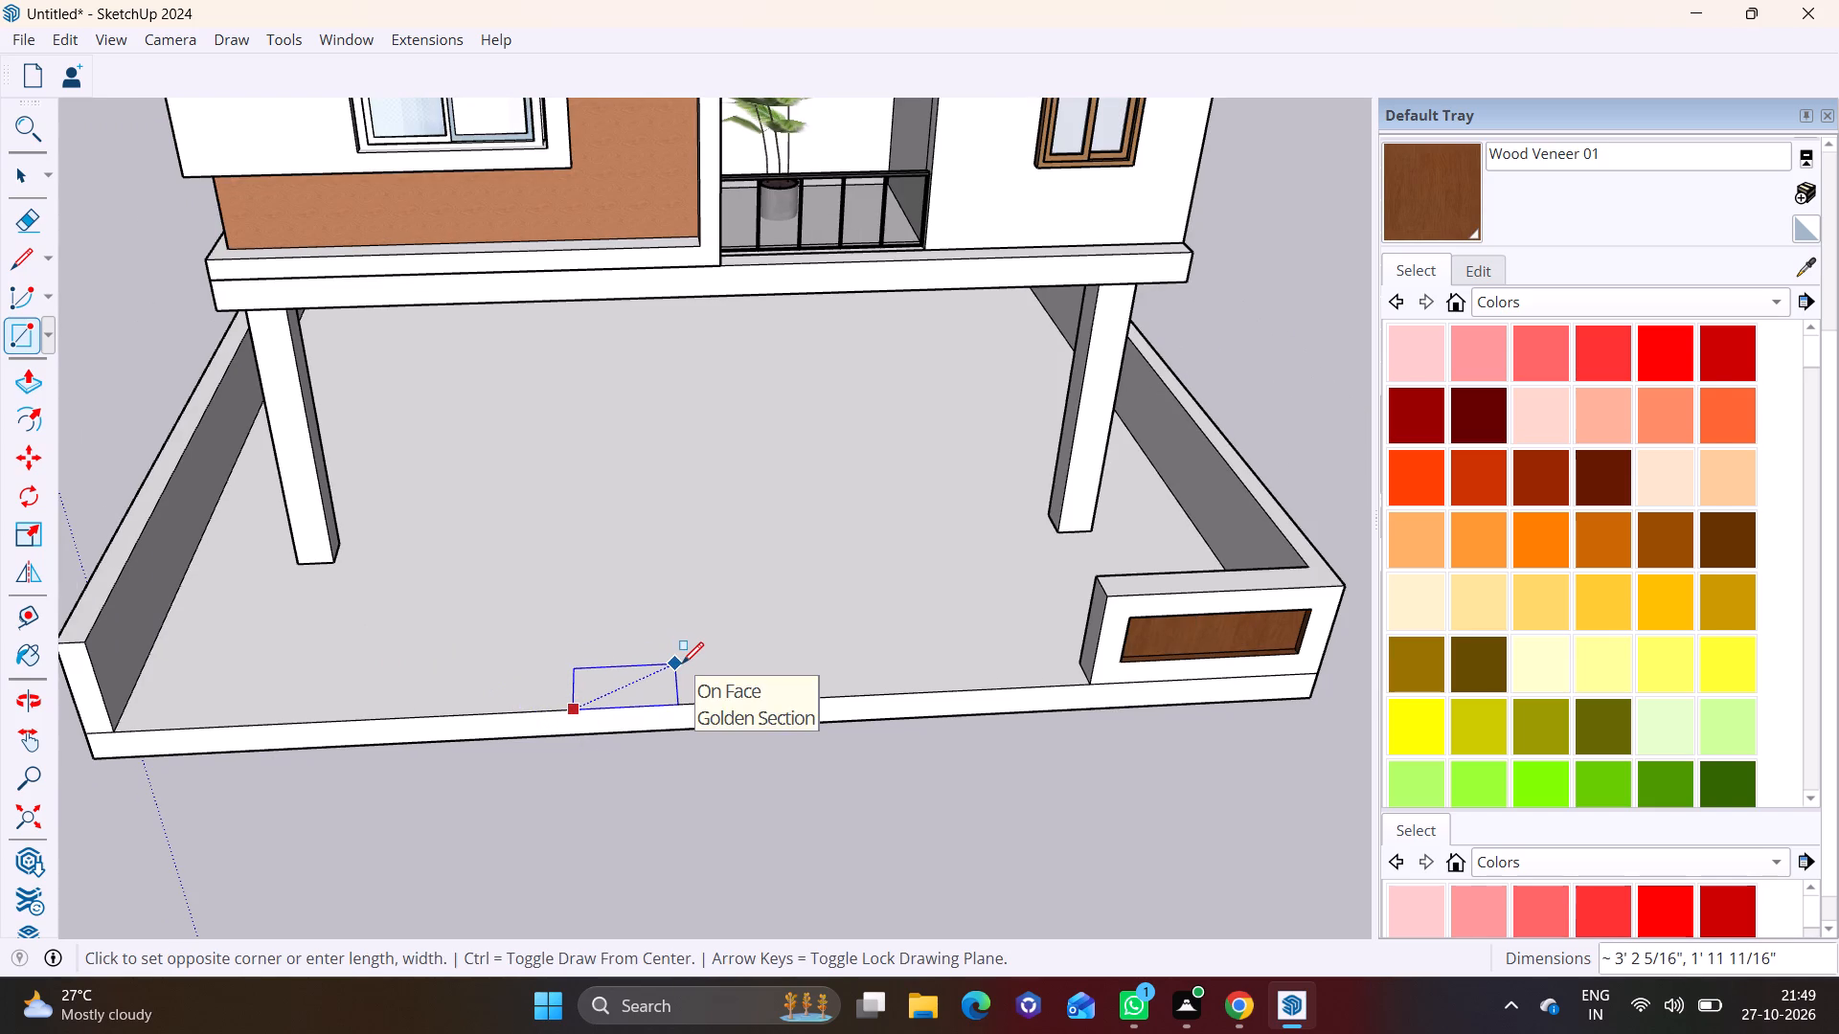
pyautogui.click(680, 668)
# Push/Pull the new rectangle up 3' 4 9/16" to match the top of the wood-panelled wall segment.
pyautogui.press('space')
pyautogui.click(626, 697)
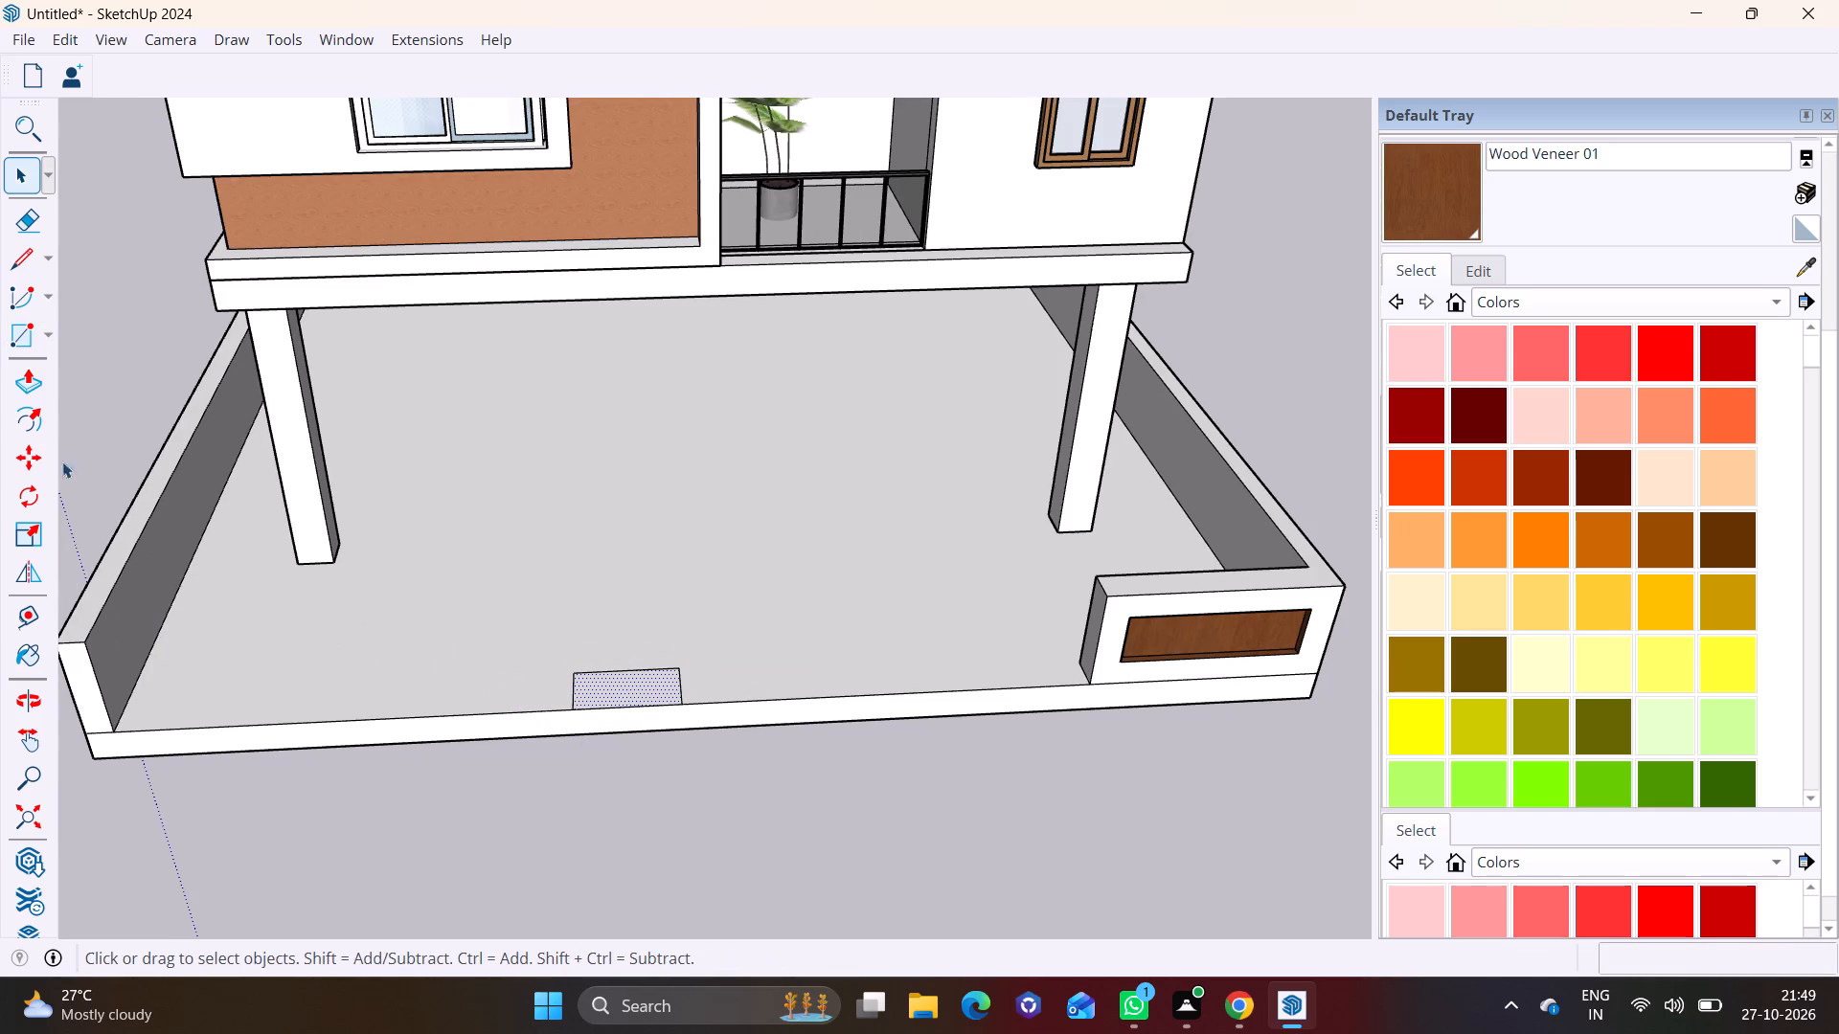
pyautogui.click(34, 384)
pyautogui.click(607, 691)
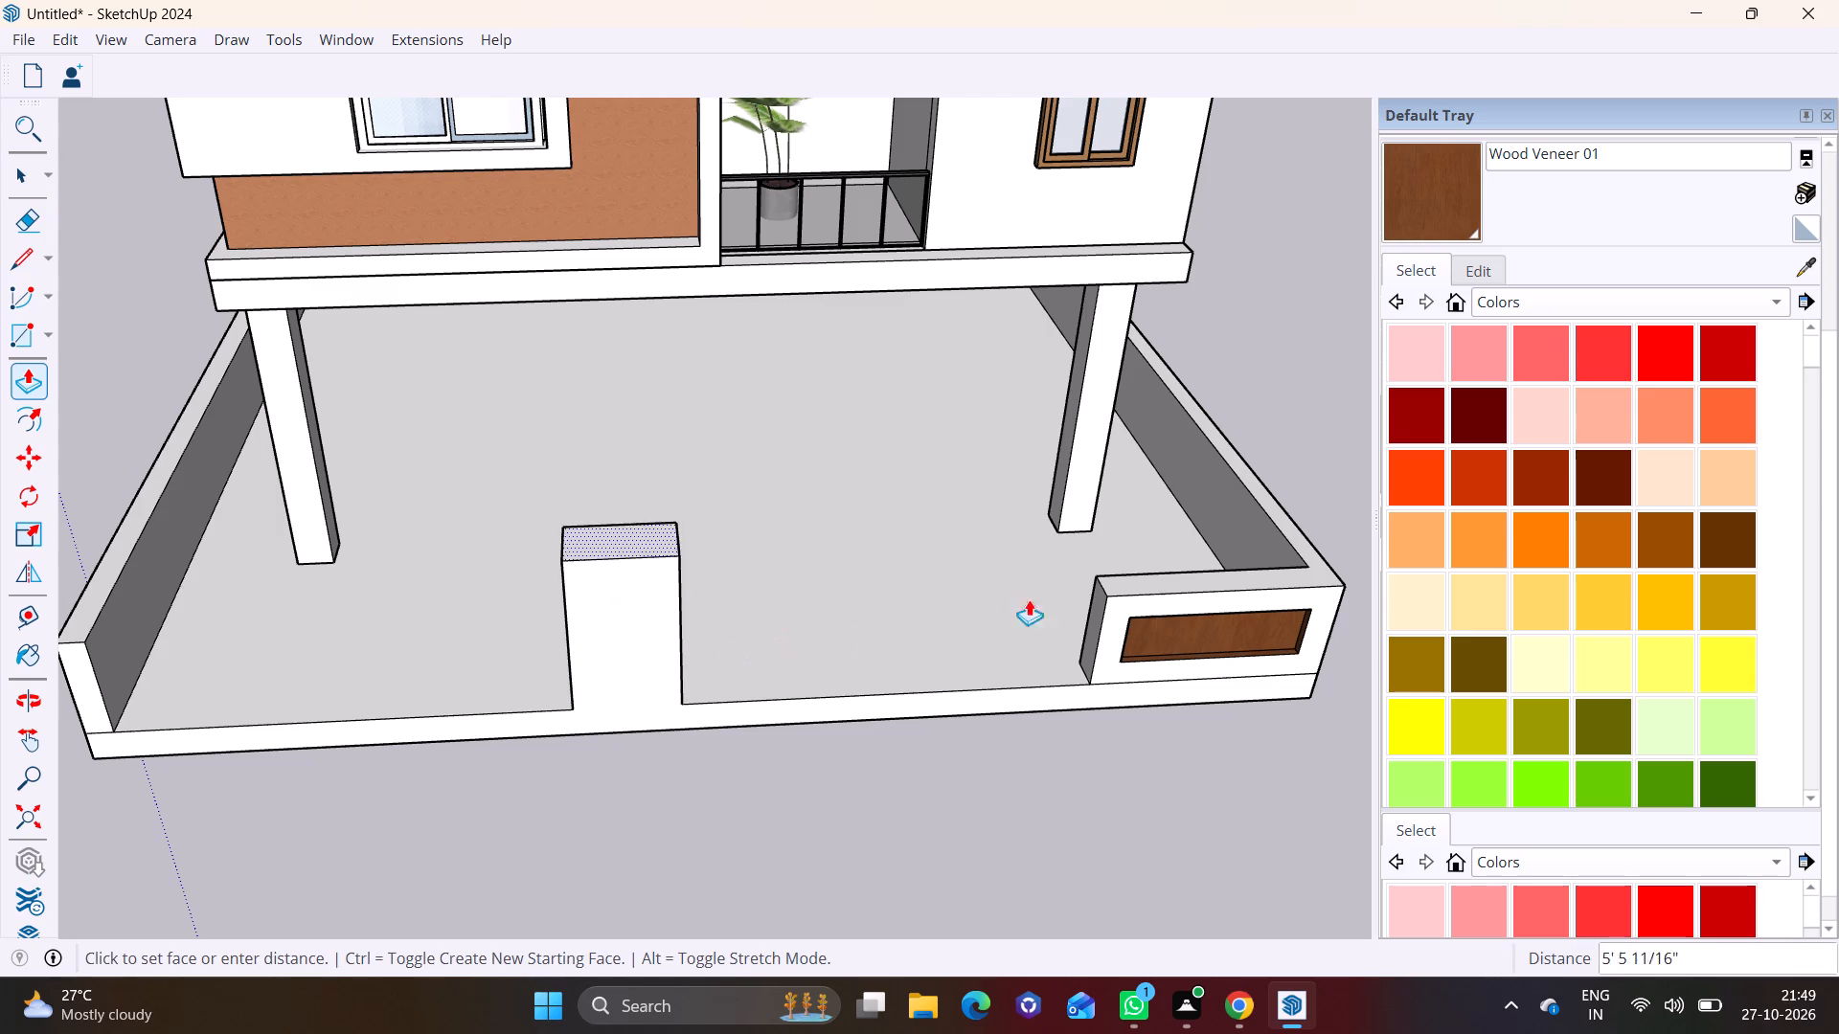
pyautogui.click(1124, 583)
# Search 3D Warehouse models for "GATE".
pyautogui.moveTo(703, 659); pyautogui.dragTo(429, 742, button='middle')
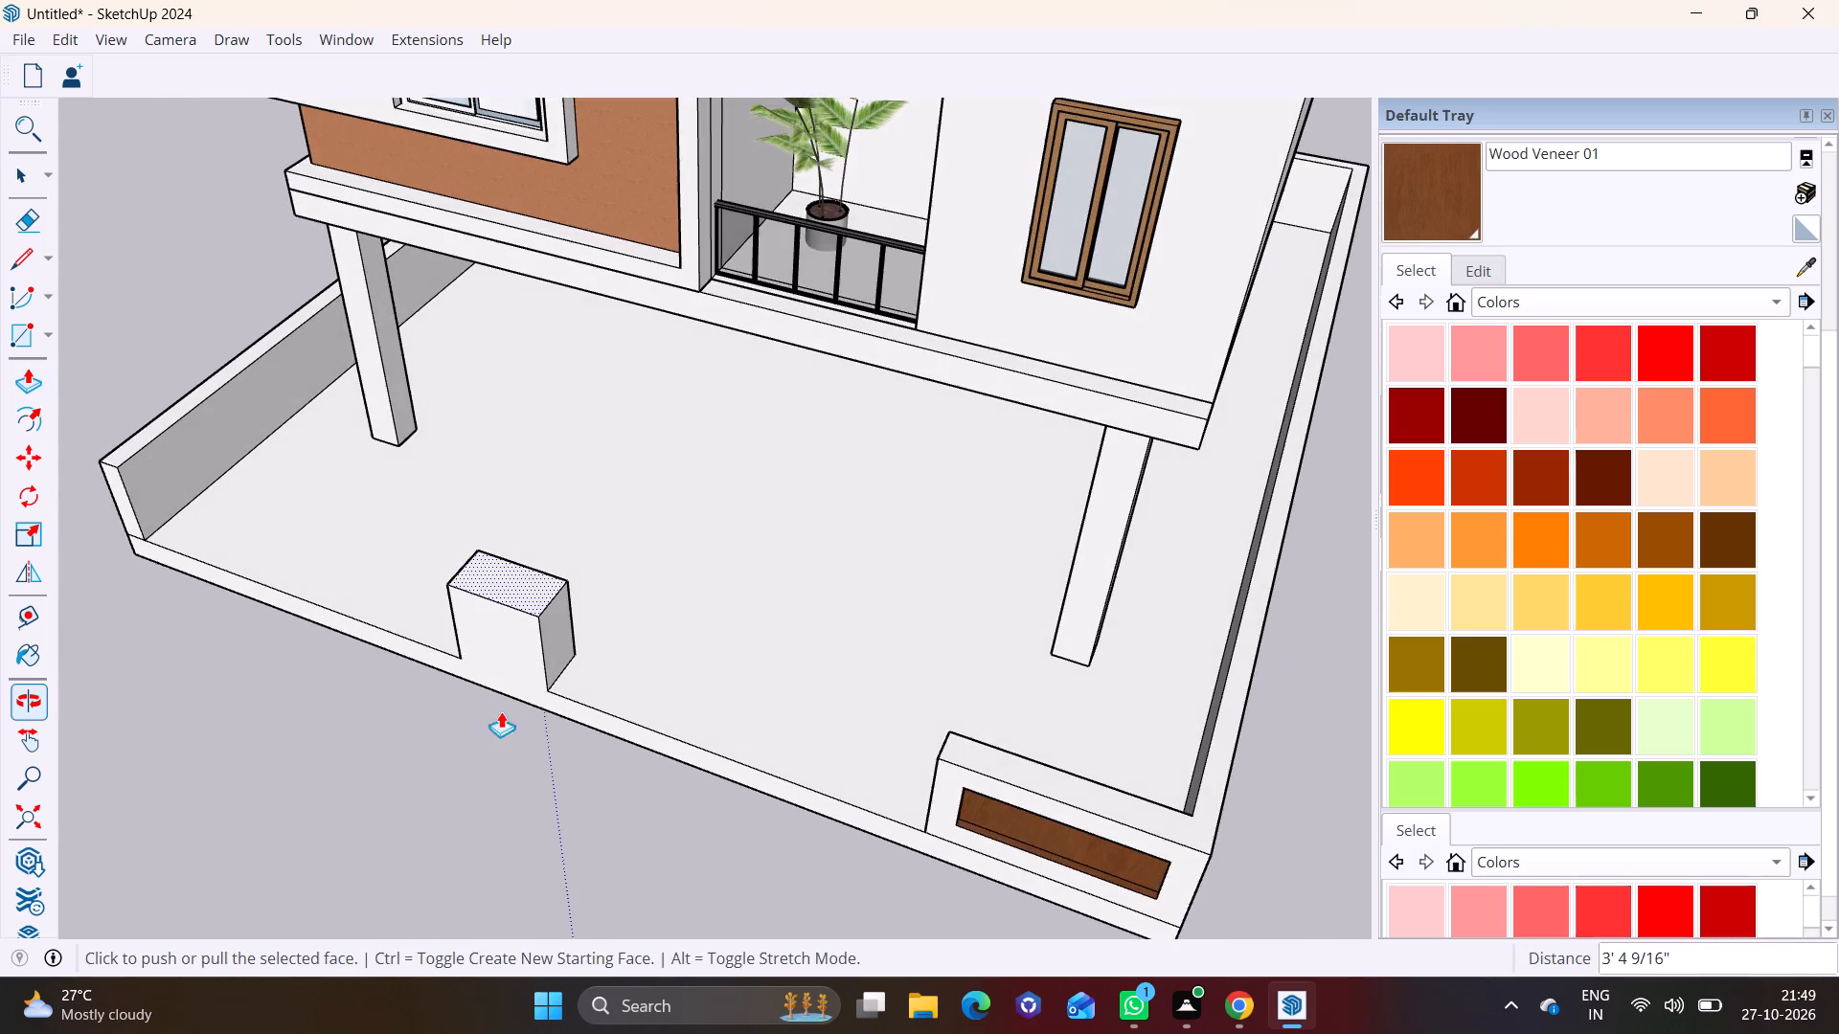
pyautogui.scroll(3, 546, 681)
pyautogui.moveTo(557, 659); pyautogui.dragTo(722, 403, button='middle')
pyautogui.scroll(-3, 648, 605)
pyautogui.moveTo(642, 606); pyautogui.dragTo(670, 547, button='middle')
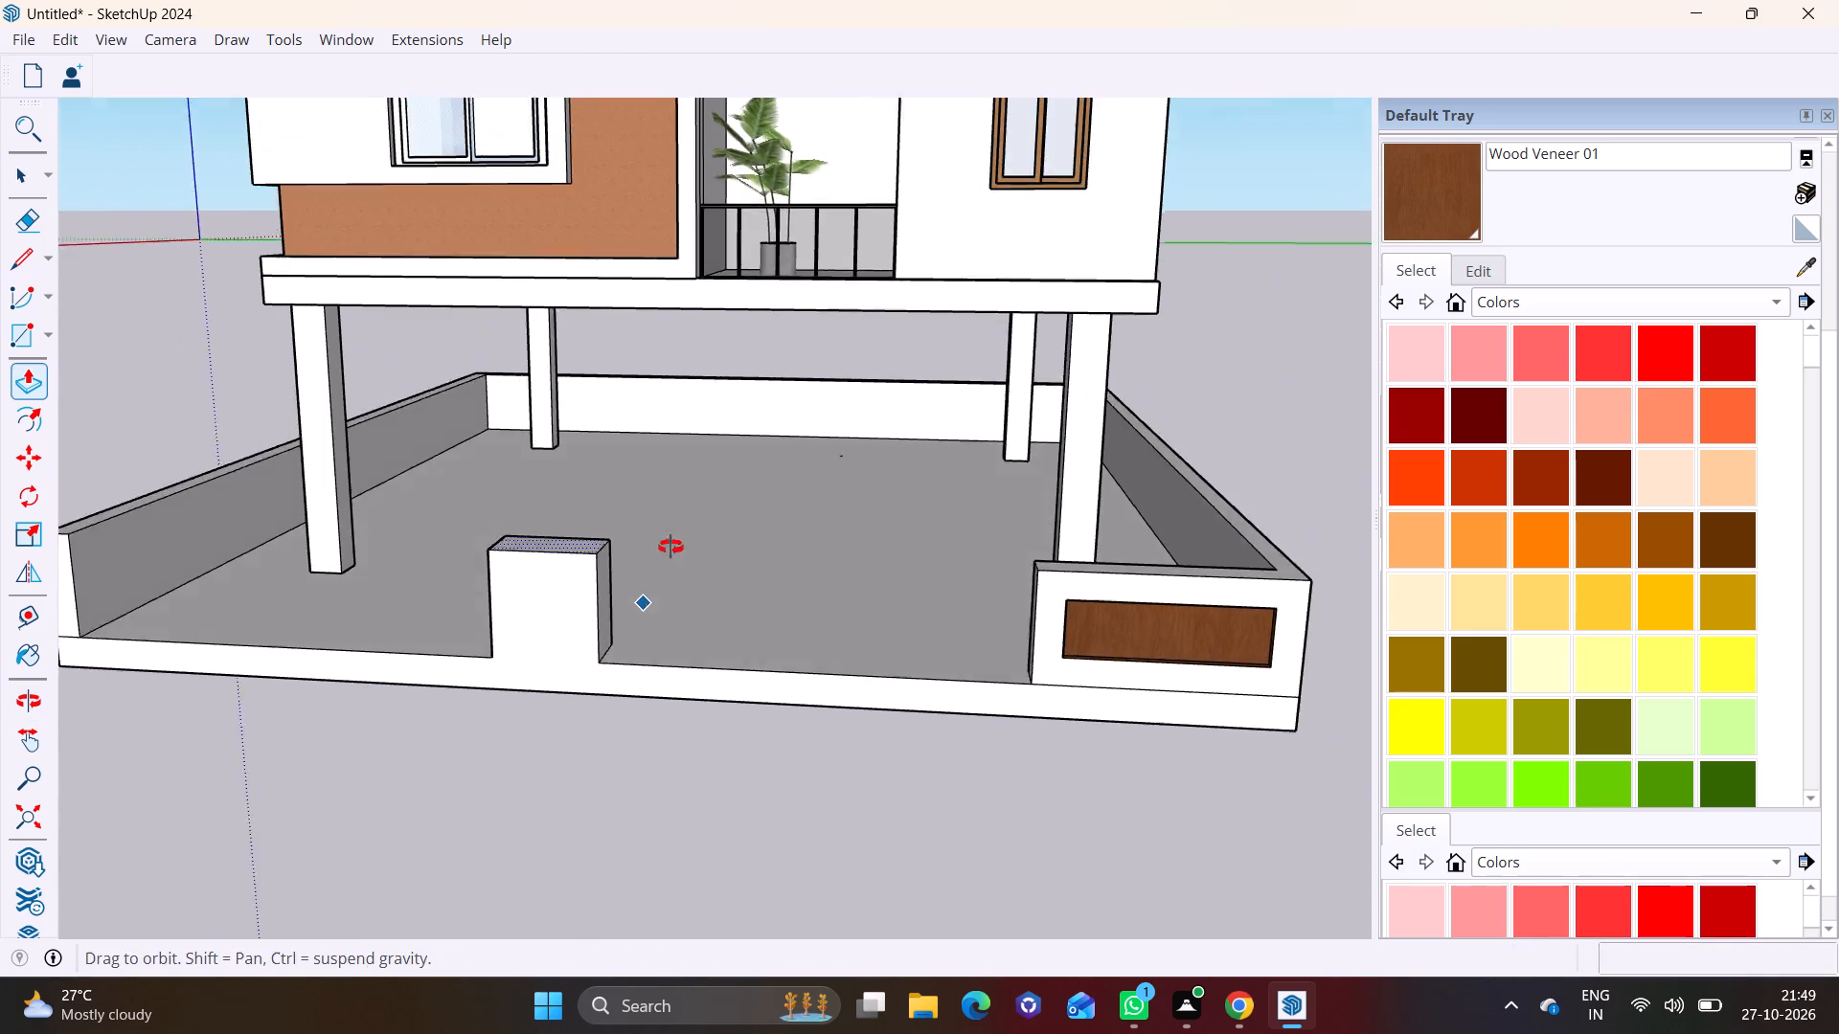
pyautogui.moveTo(670, 547); pyautogui.dragTo(767, 531, button='middle')
pyautogui.scroll(-6, 682, 608)
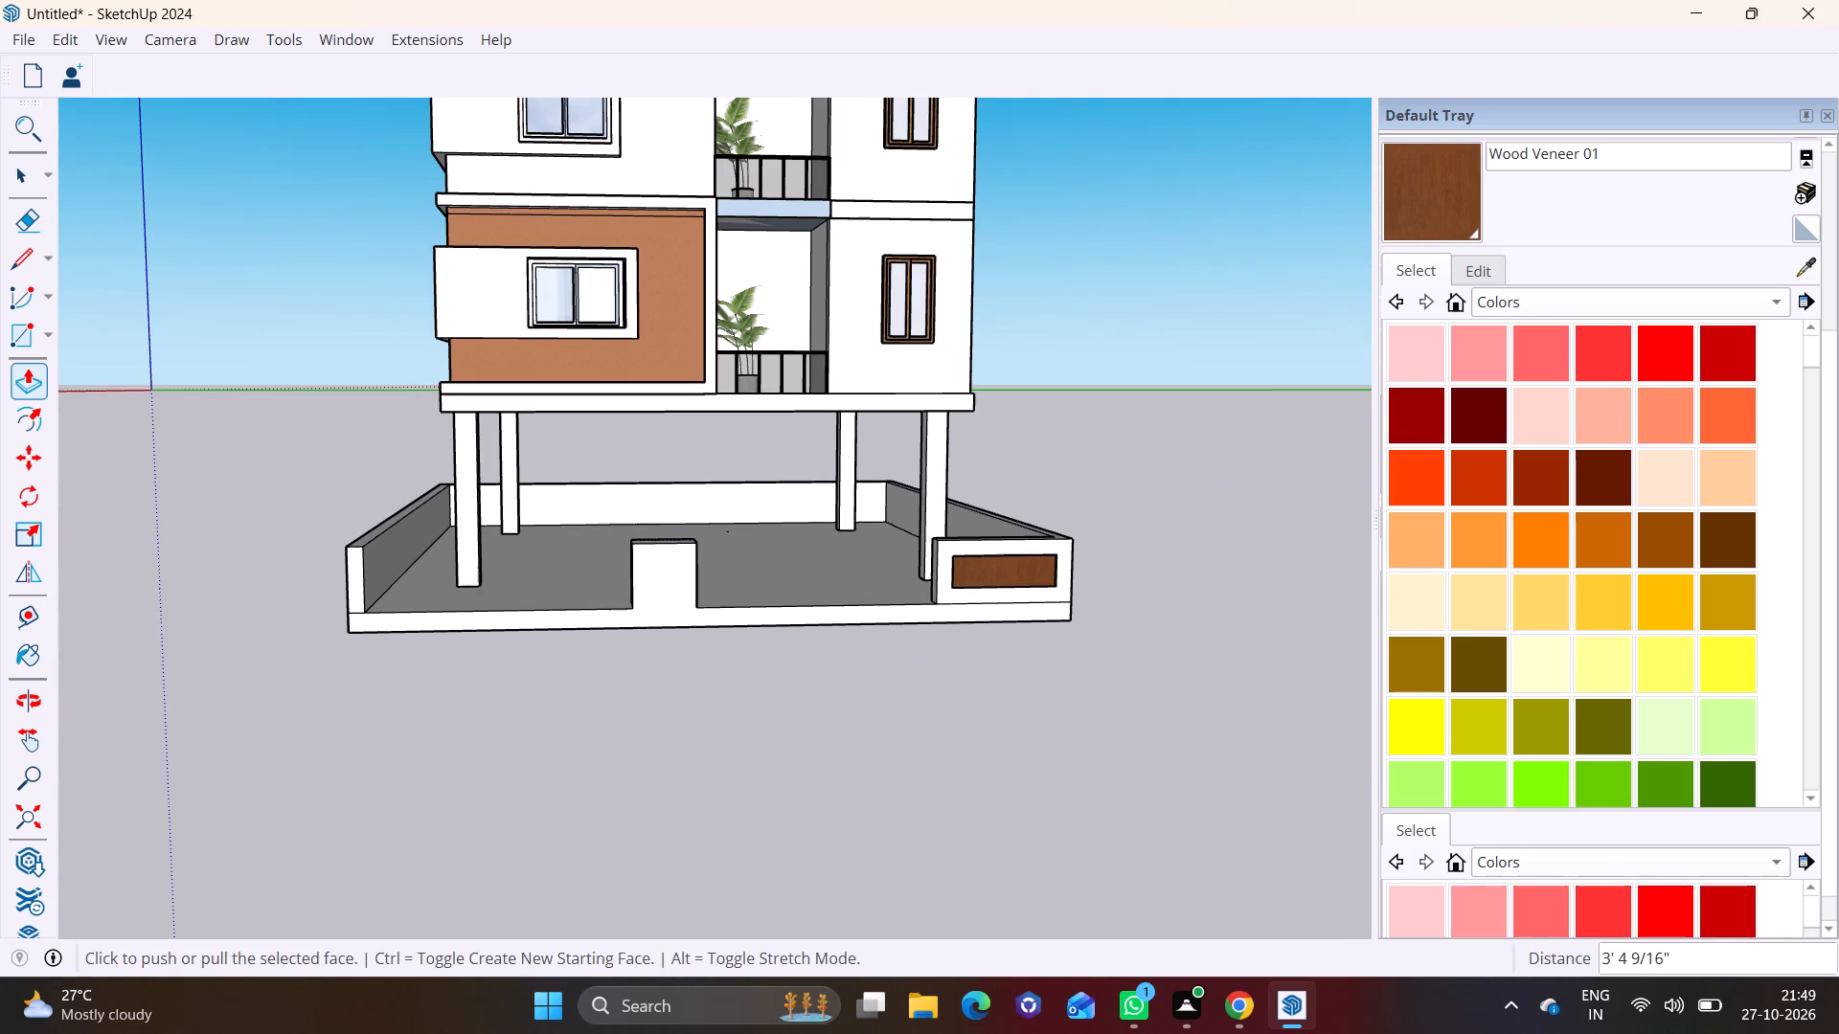
pyautogui.click(323, 43)
pyautogui.click(404, 222)
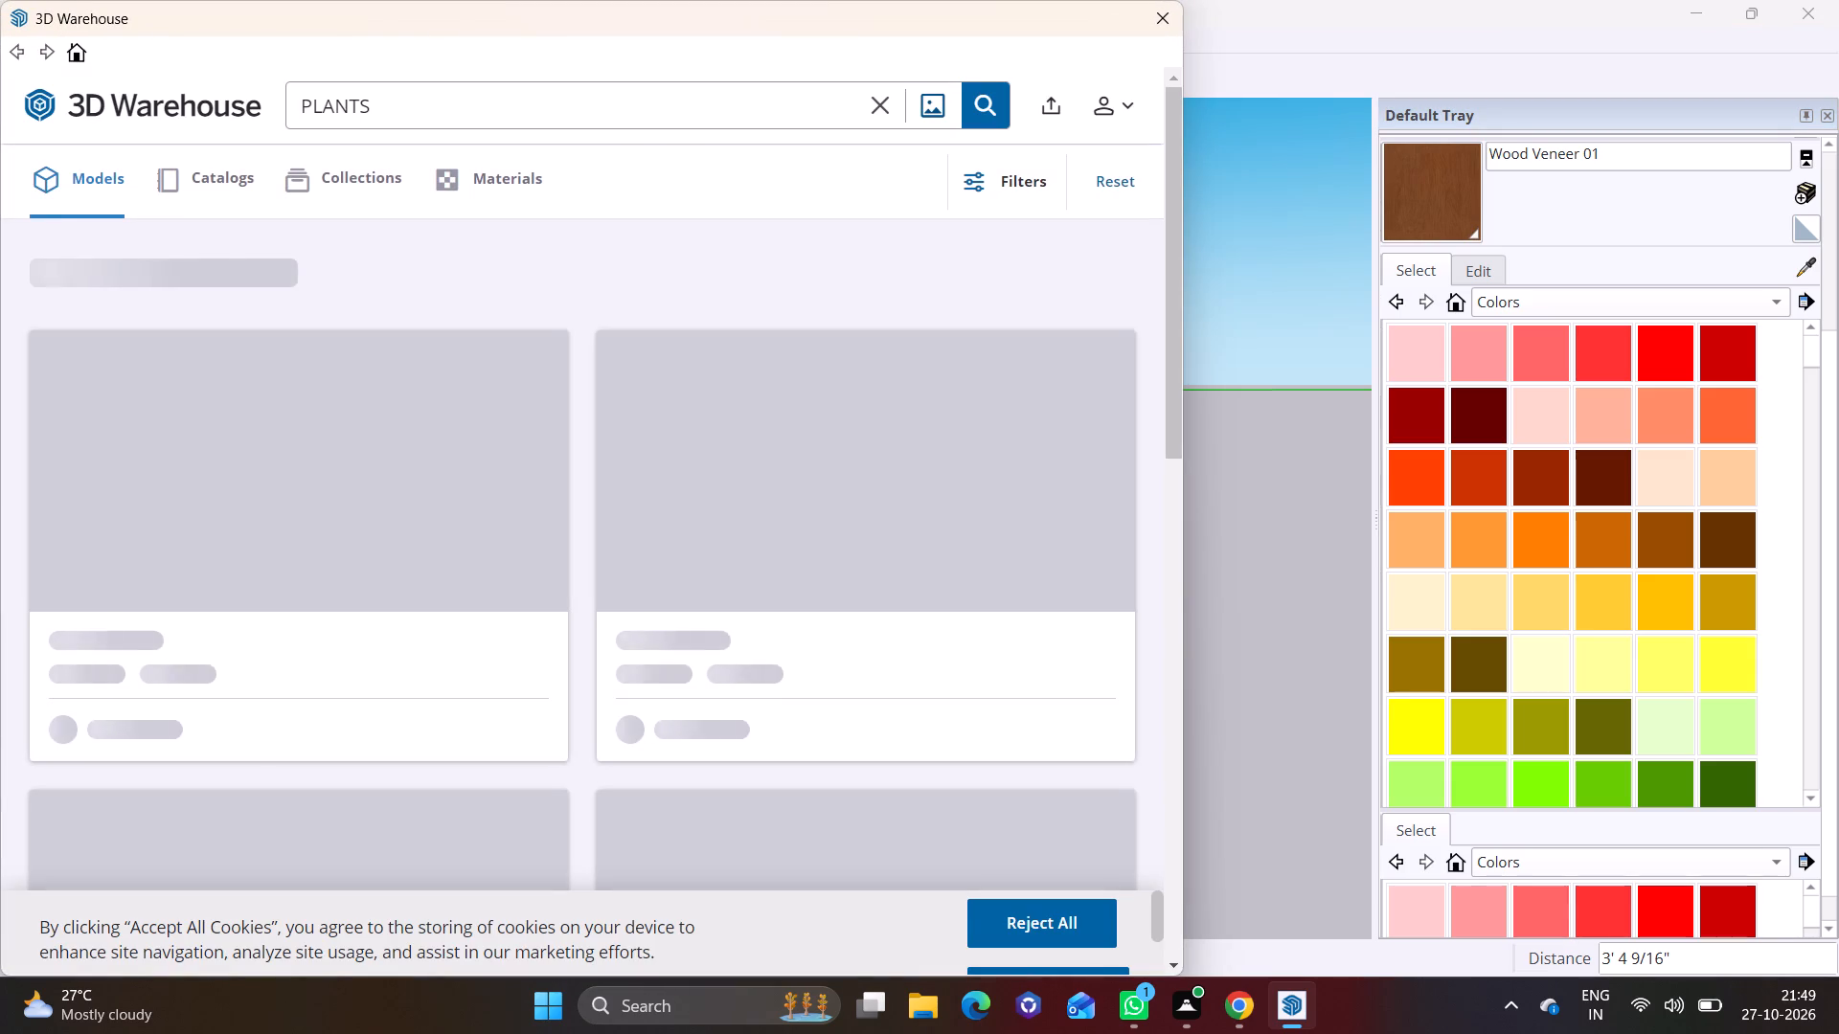
pyautogui.click(453, 105)
pyautogui.click(889, 103)
pyautogui.press('g')
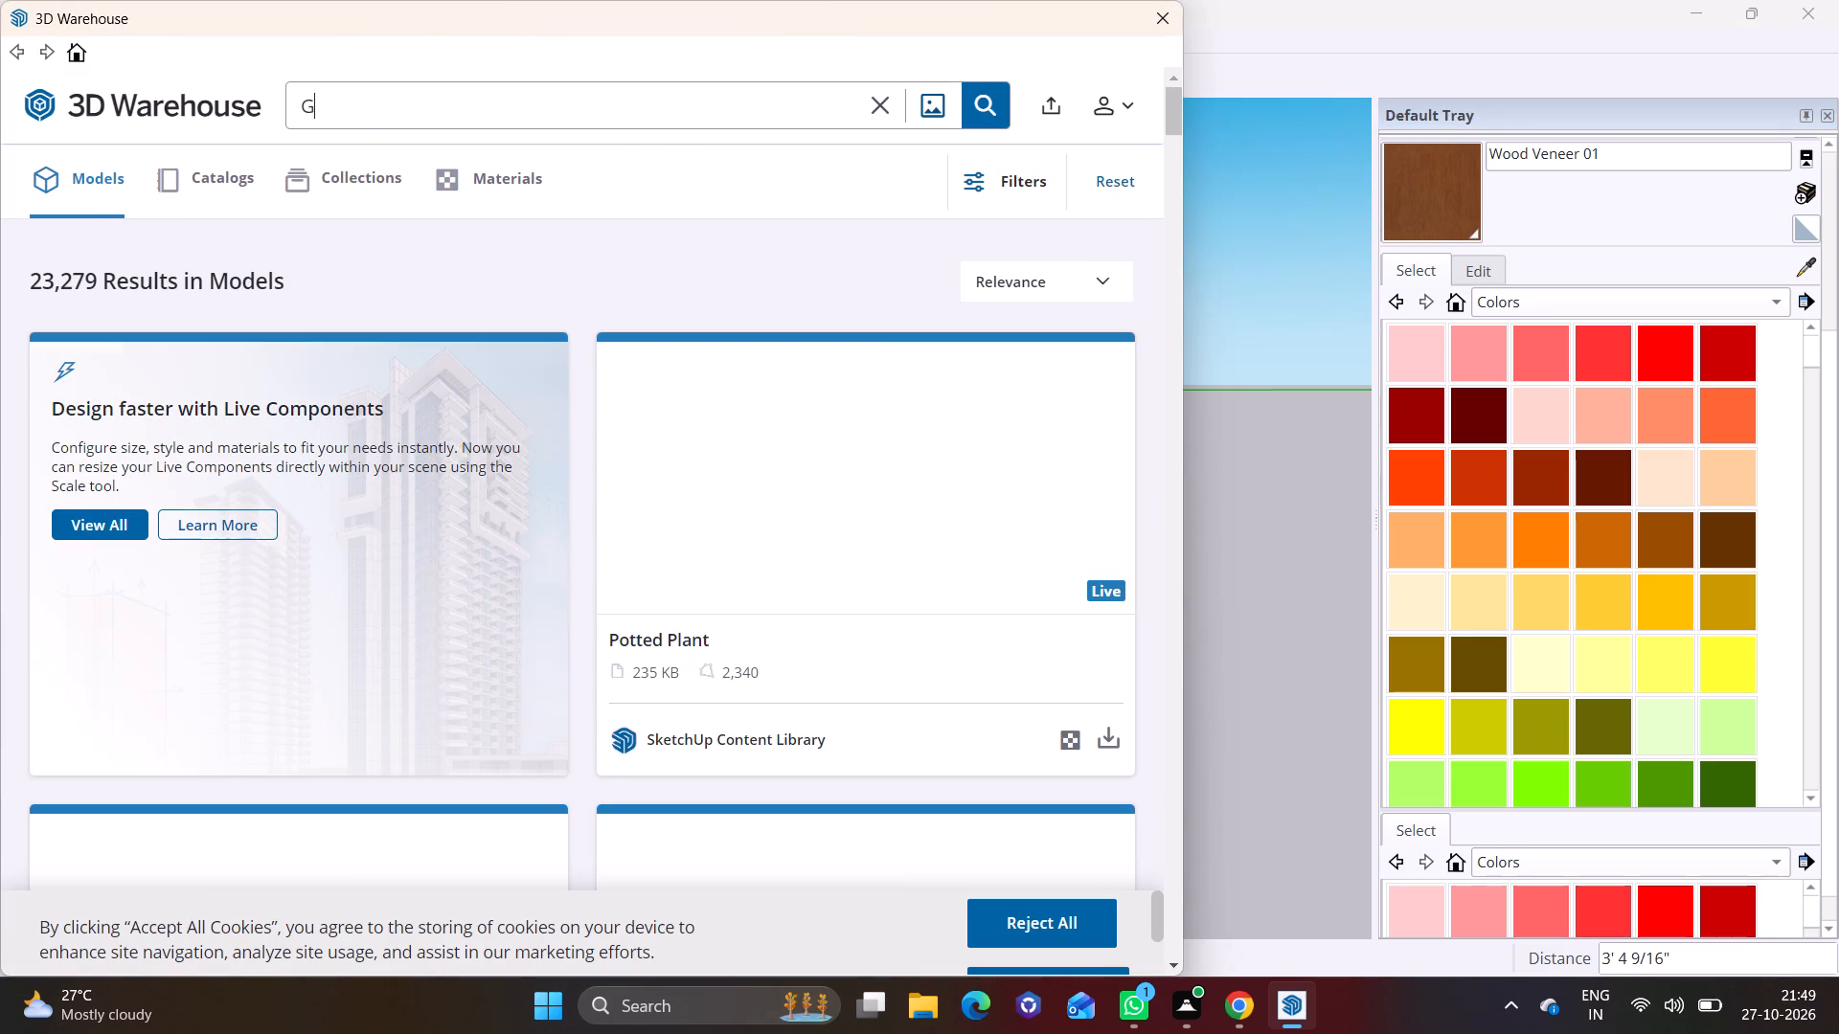
pyautogui.write('ATE')
pyautogui.press('Return')
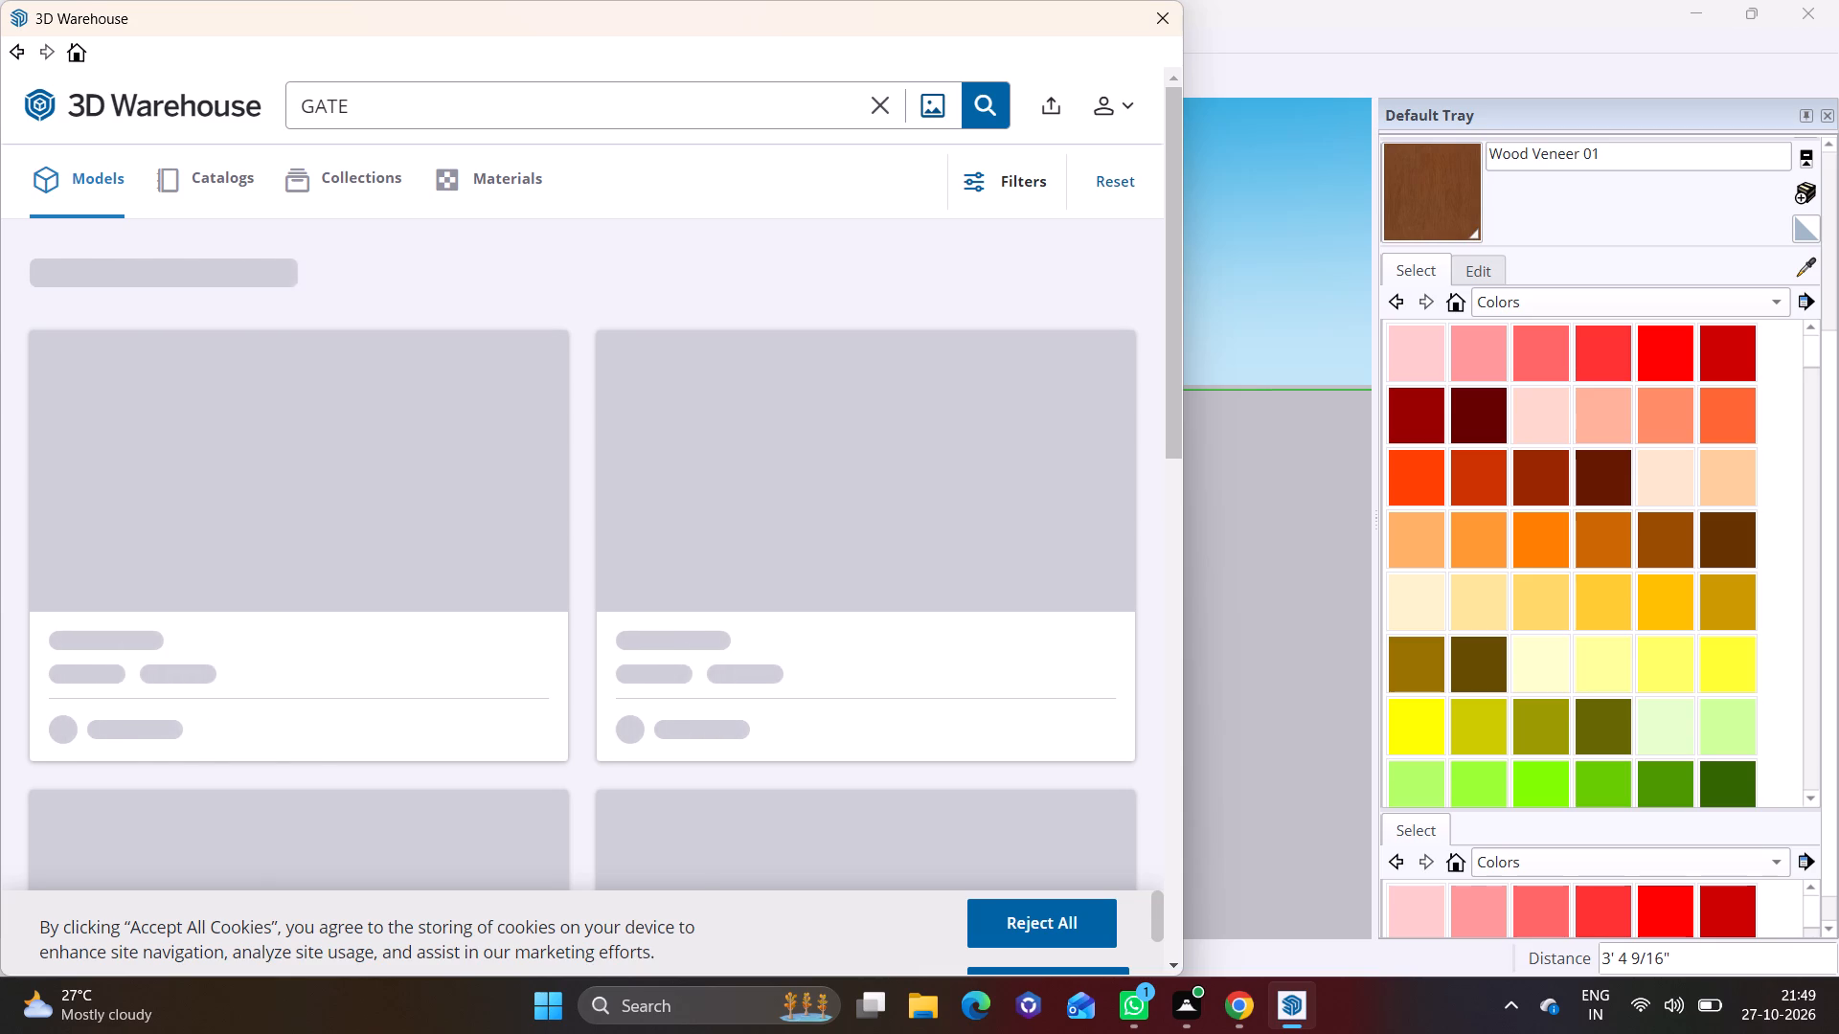
# Load the 420 KB black slatted "Gate" model into the drawing and place it in front of the base slab.
pyautogui.click(1169, 964)
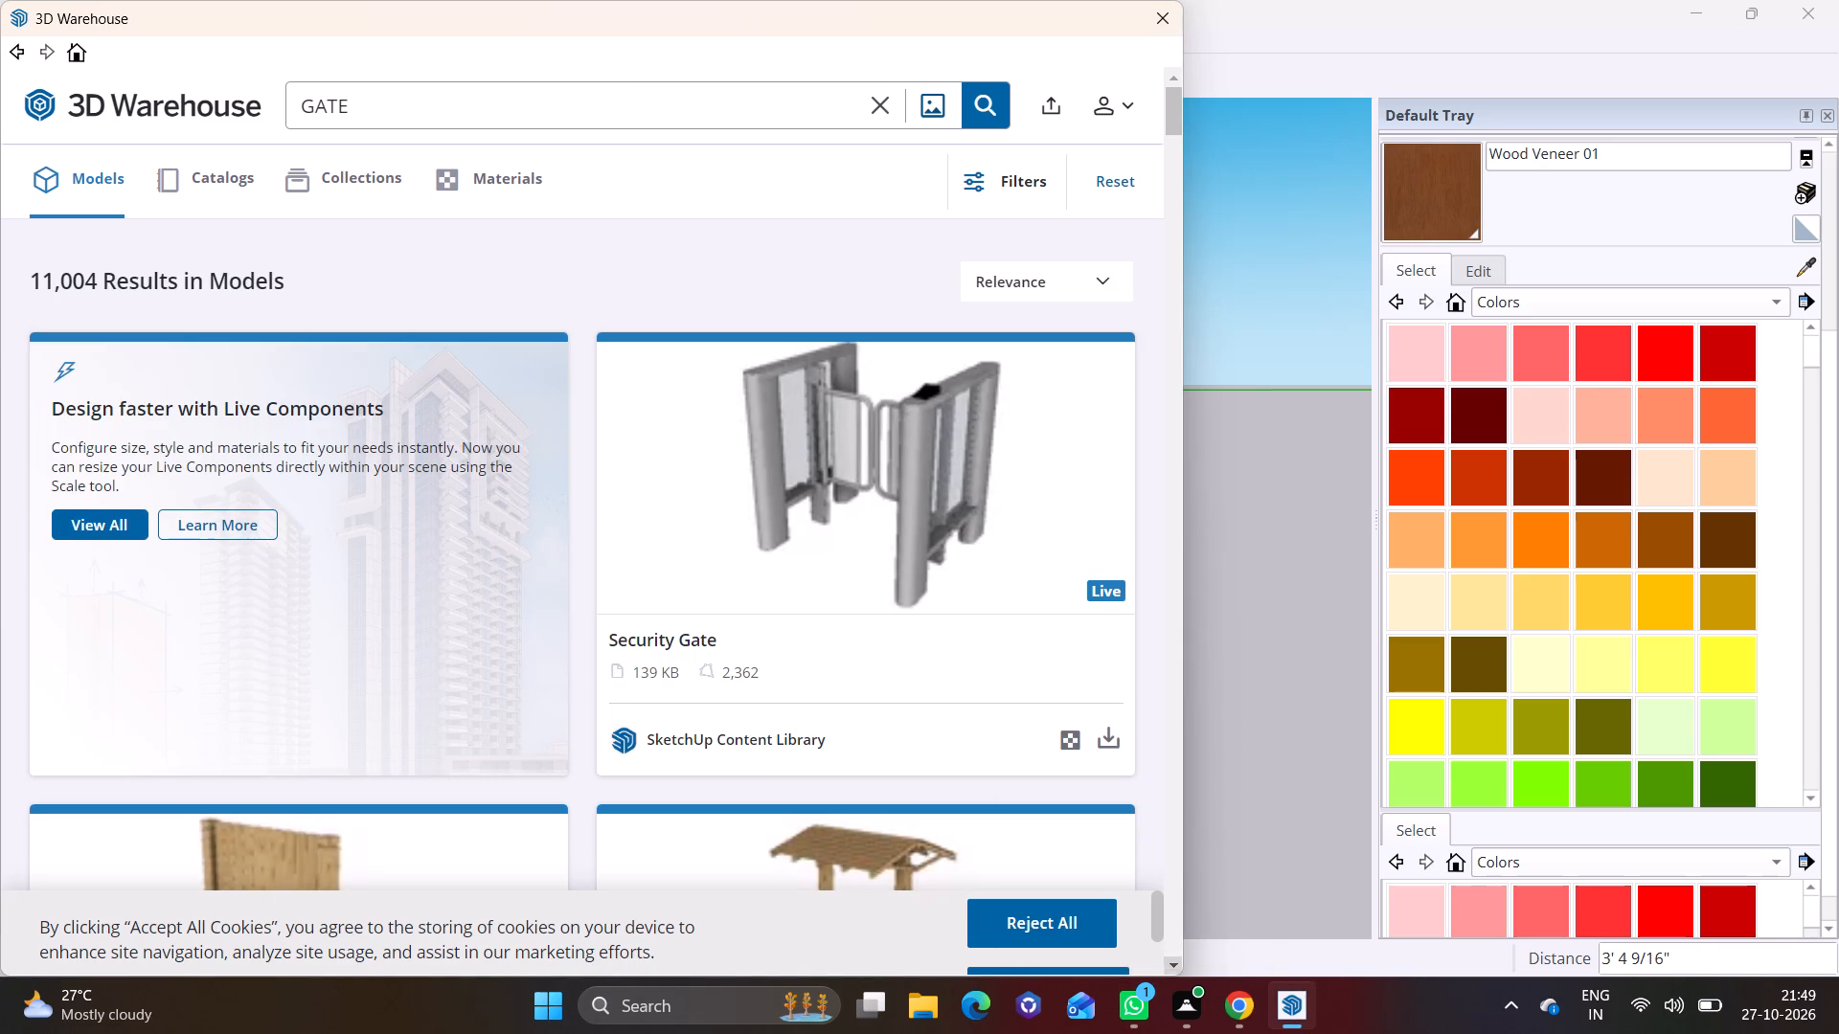
pyautogui.click(1172, 965)
pyautogui.click(1172, 965)
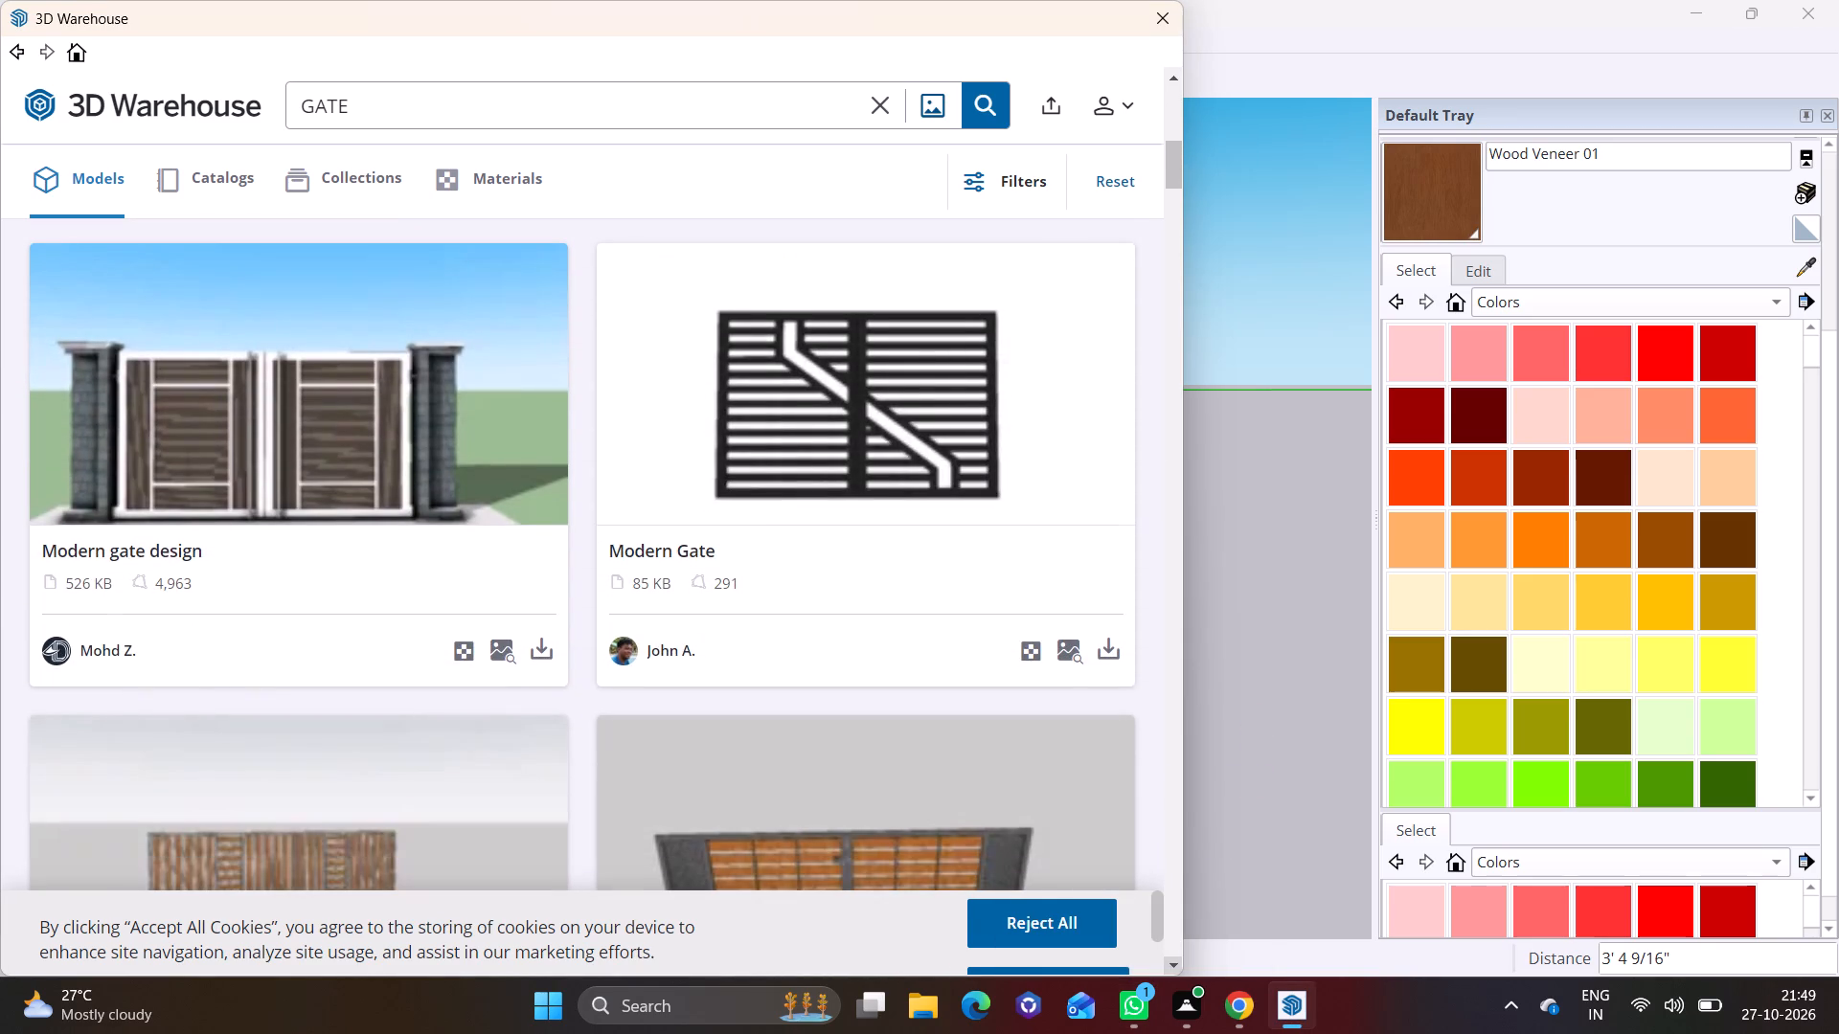
pyautogui.click(1172, 965)
pyautogui.click(1172, 965)
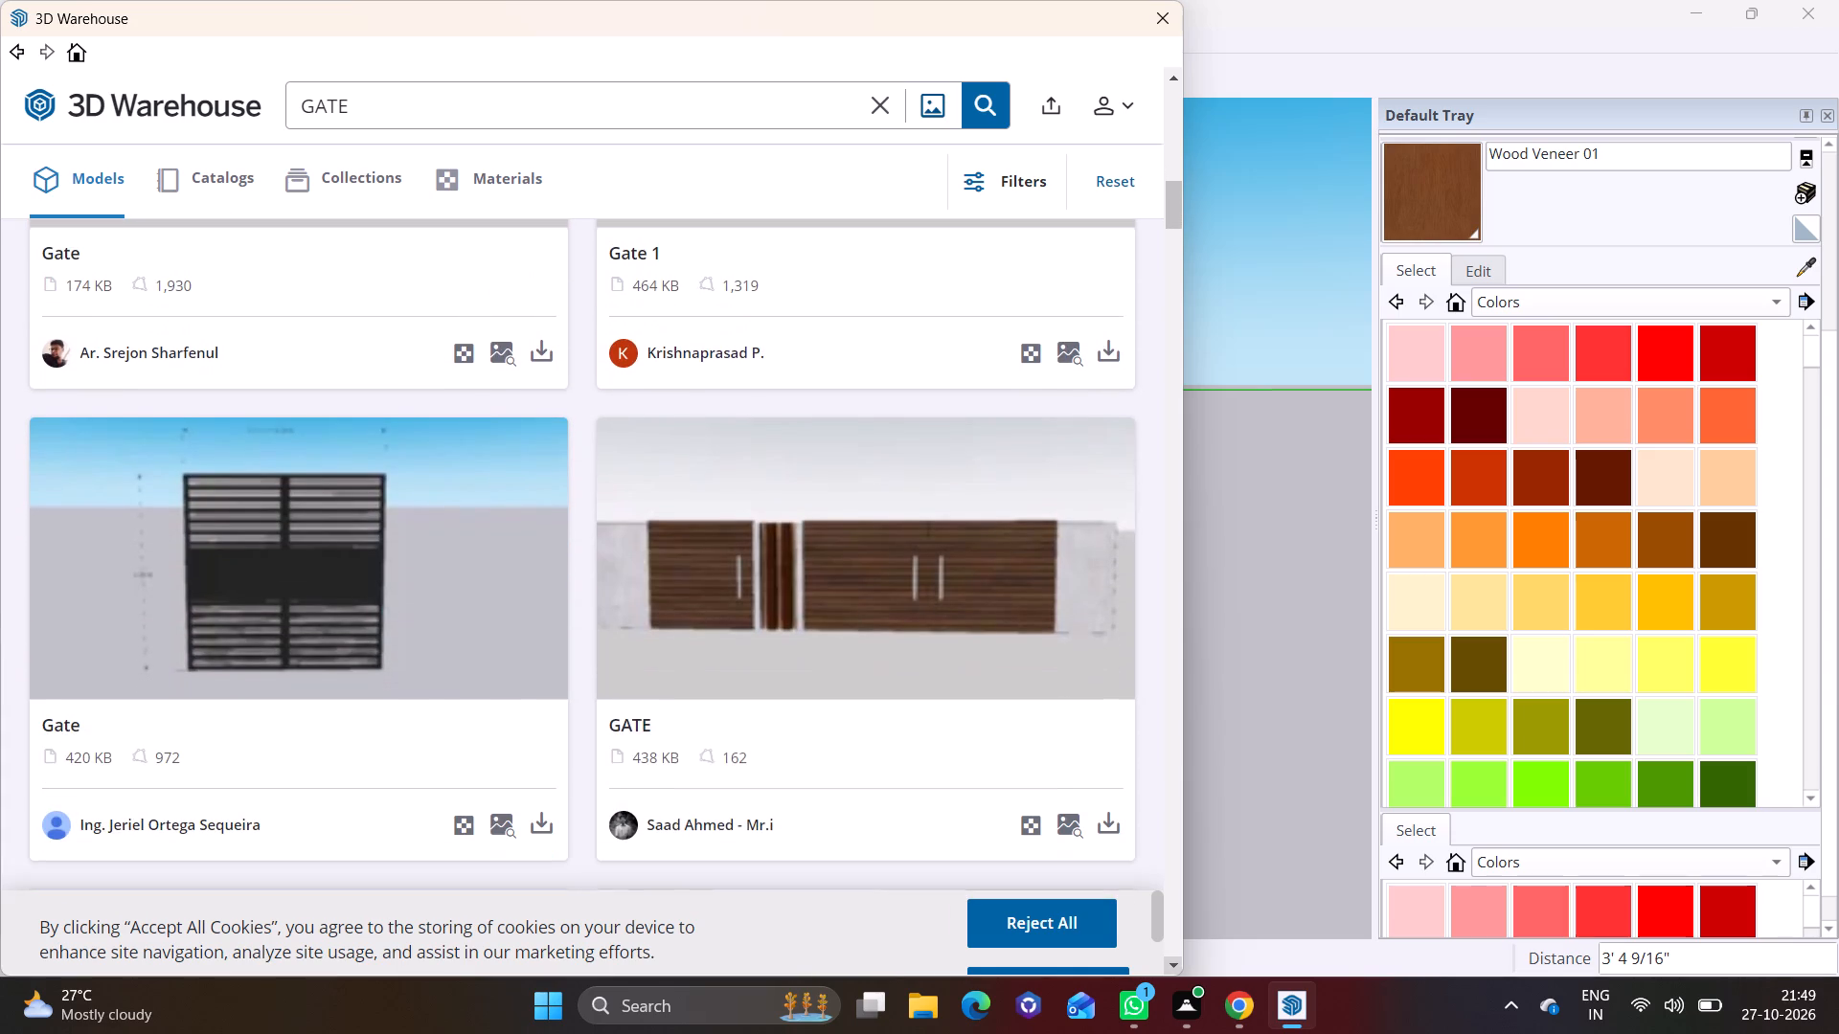
pyautogui.click(1172, 965)
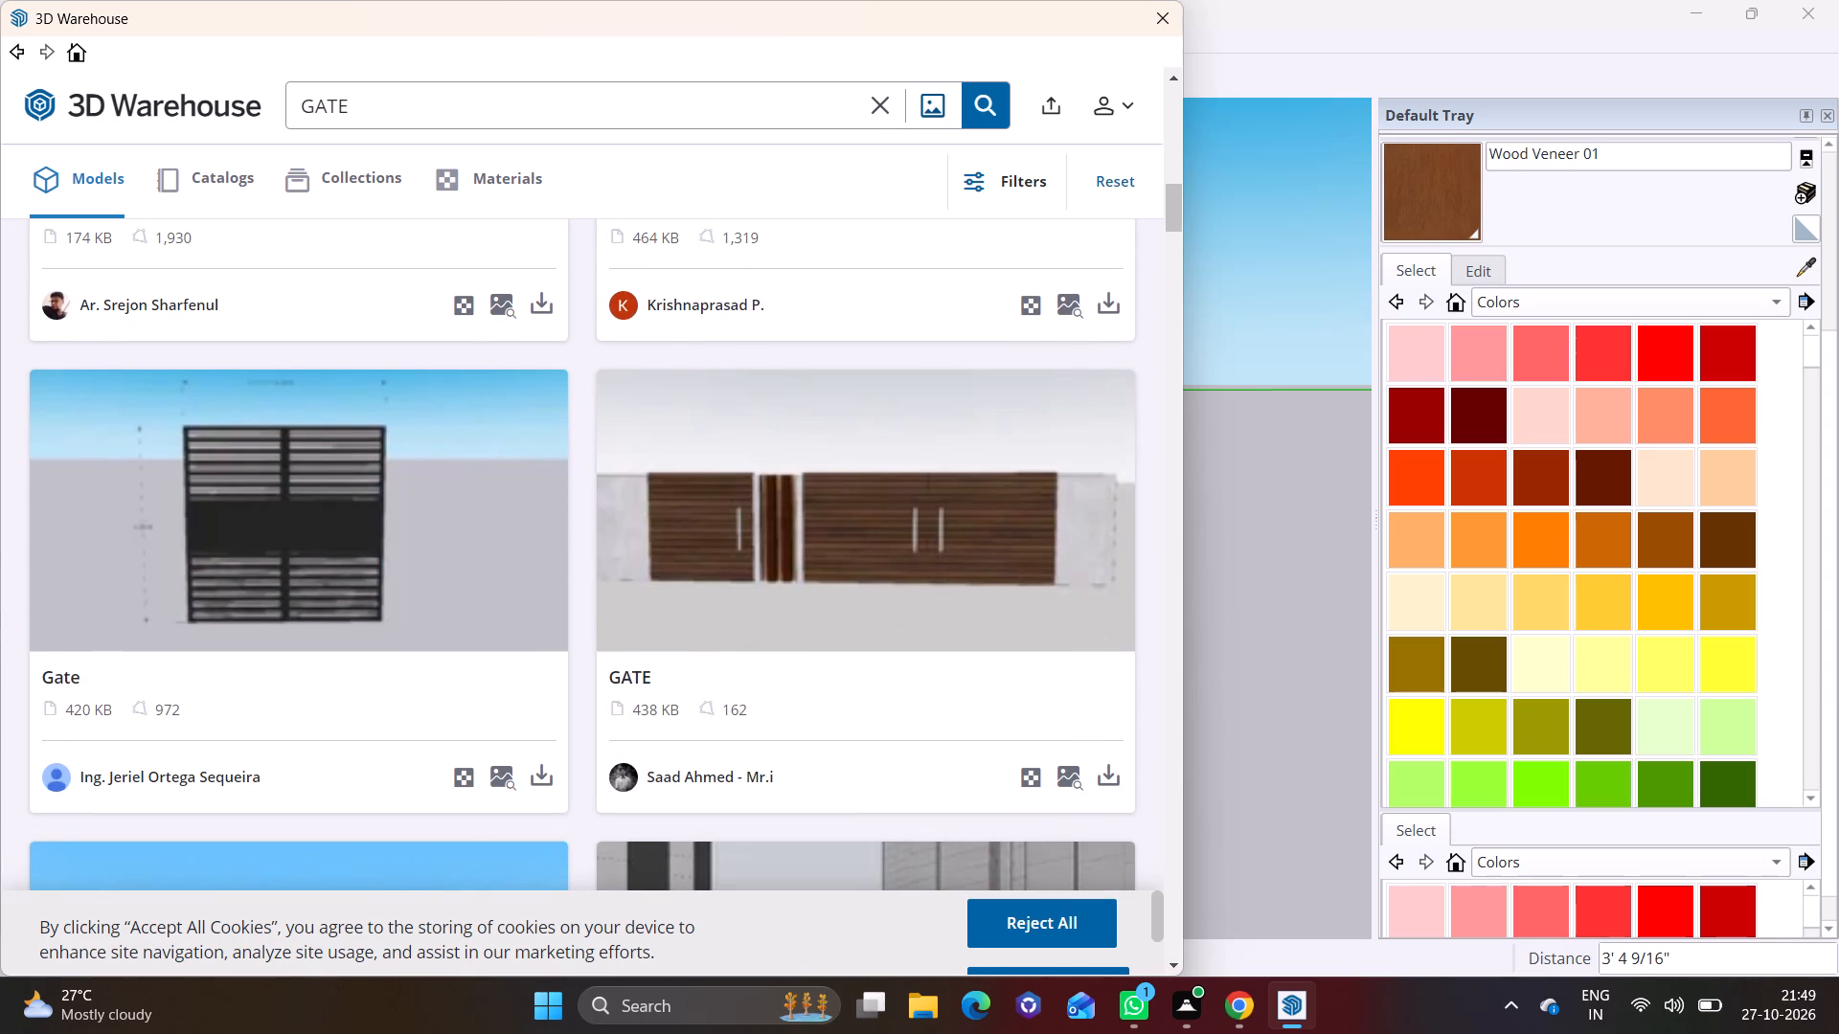
pyautogui.click(555, 765)
pyautogui.click(480, 517)
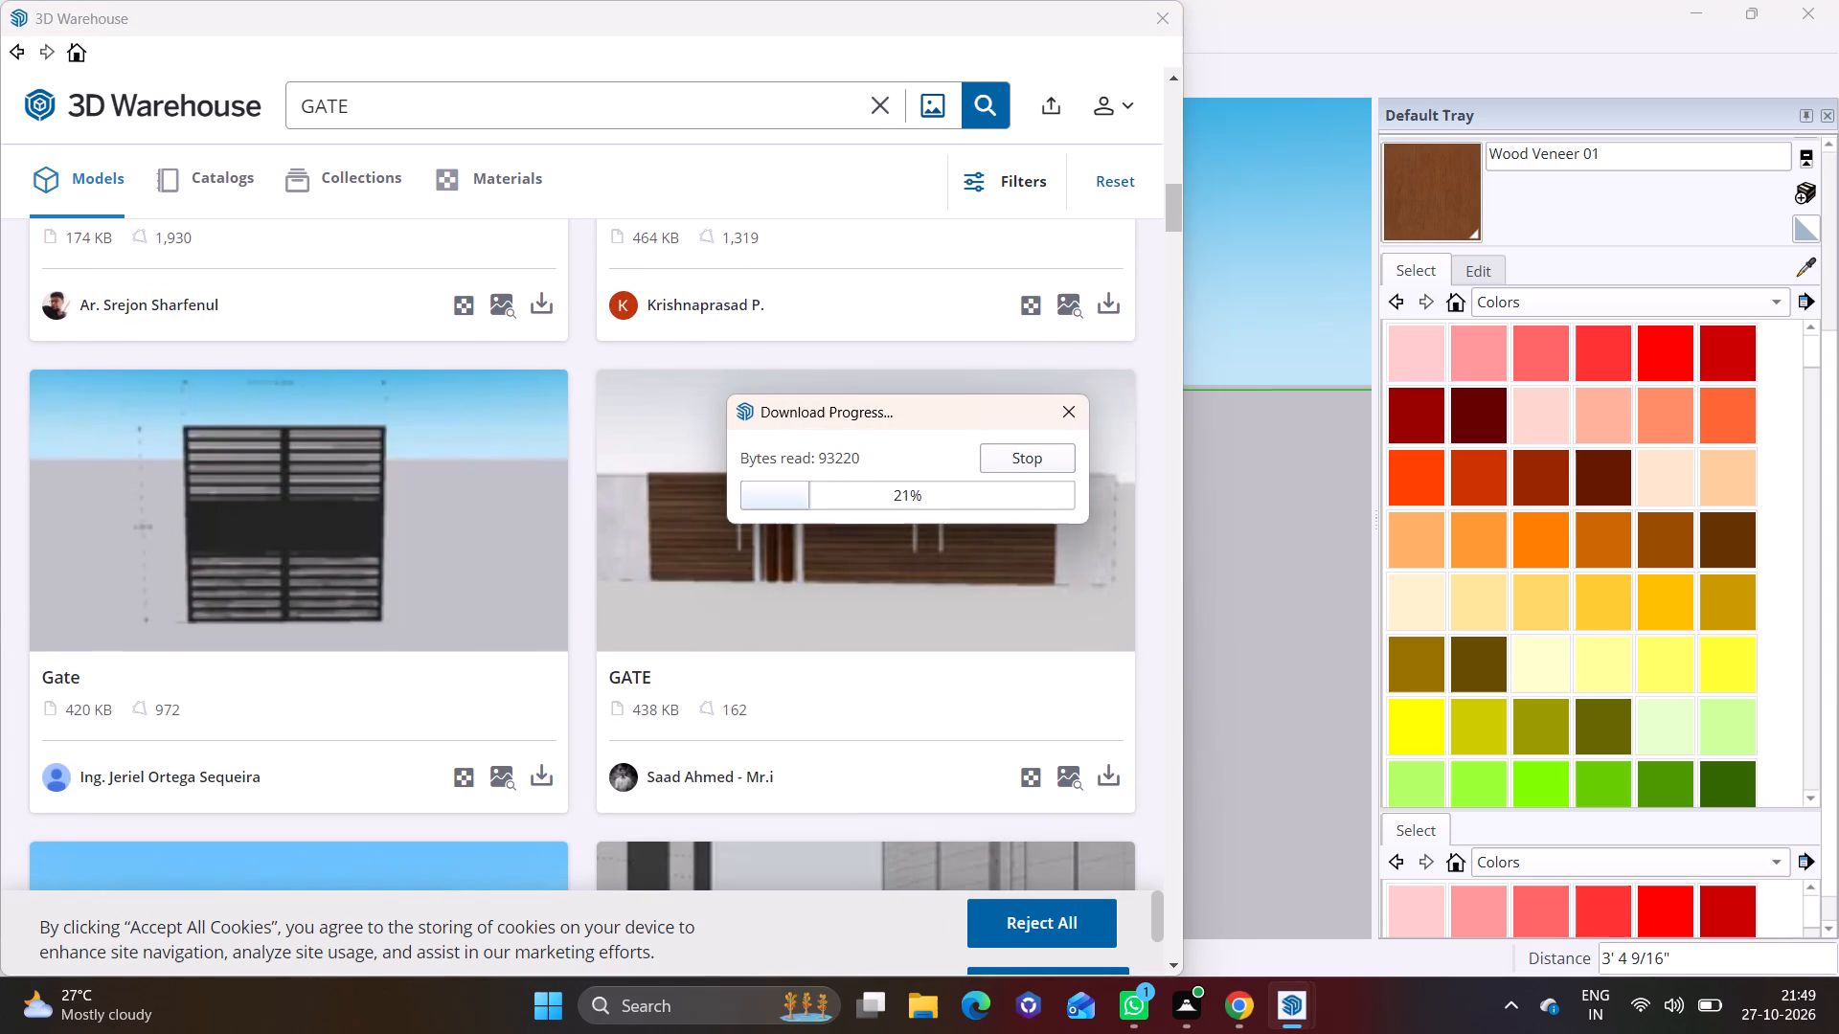
pyautogui.scroll(2, 678, 608)
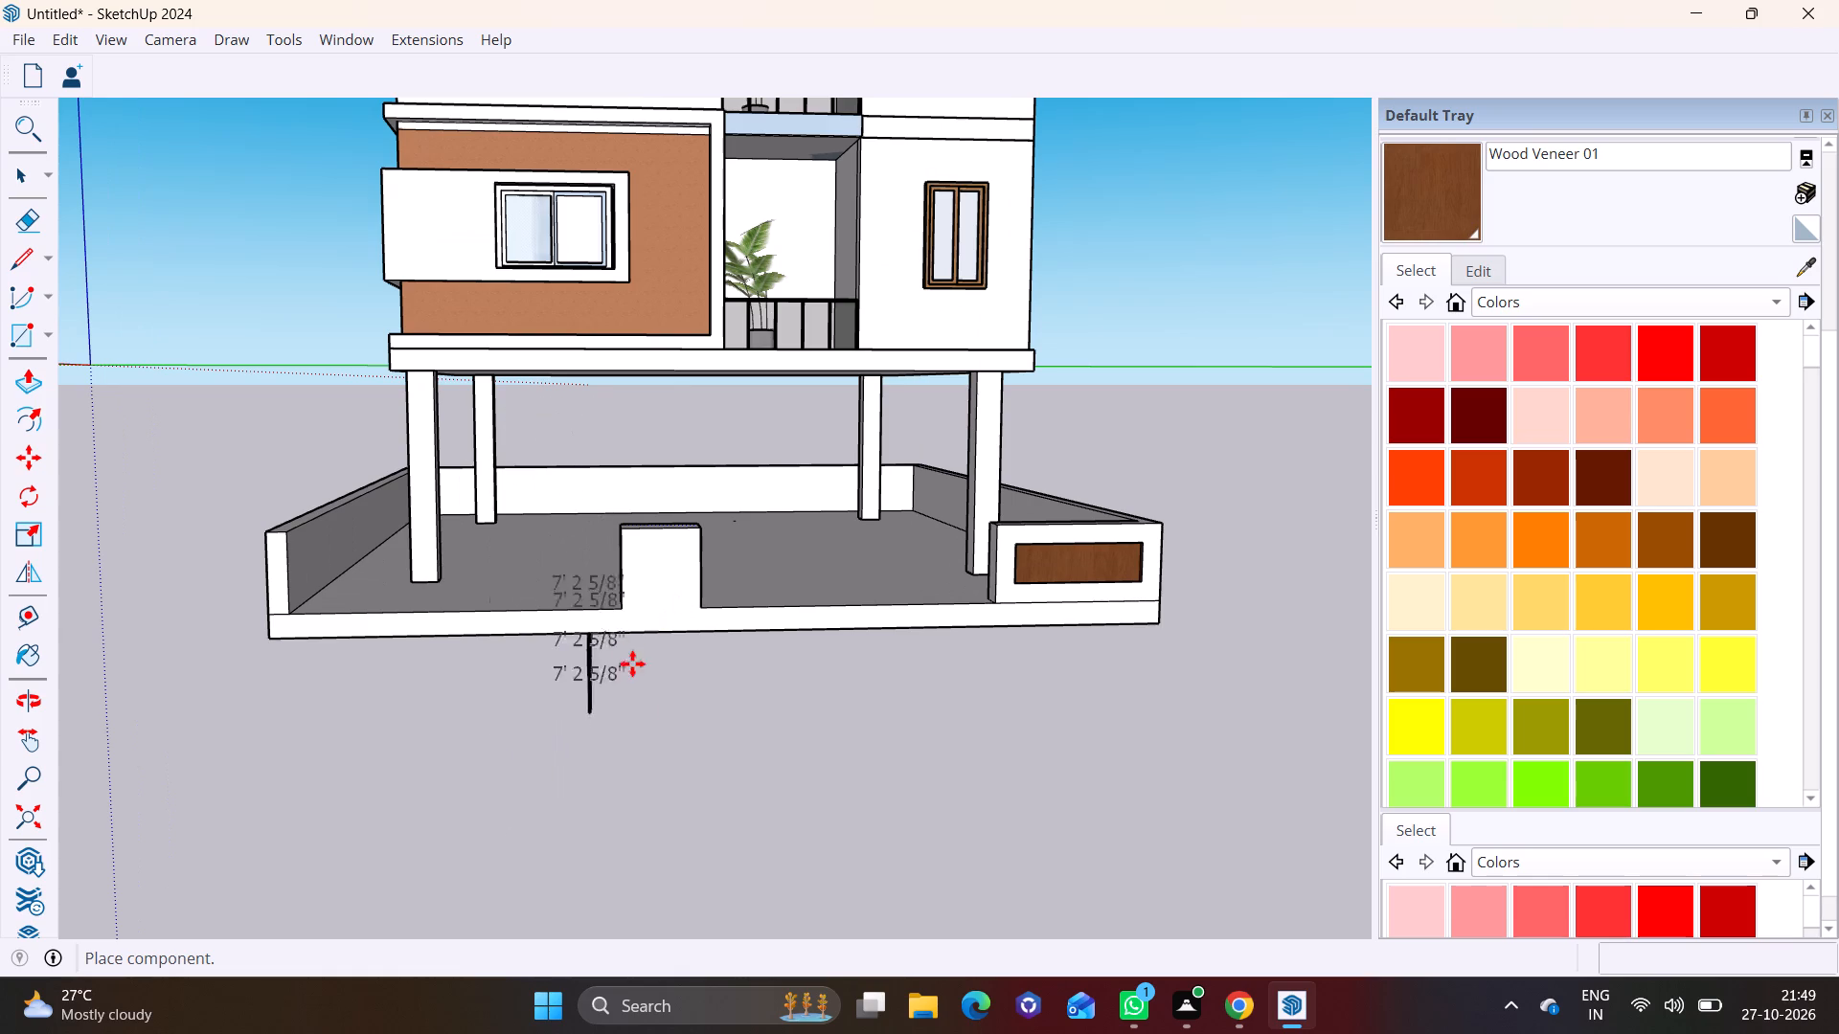
pyautogui.click(704, 727)
# Open the imported gate component for editing and delete the farther gate copy together with its dimensions.
pyautogui.scroll(5, 663, 726)
pyautogui.moveTo(685, 771); pyautogui.dragTo(990, 718, button='middle')
pyautogui.scroll(-2, 594, 708)
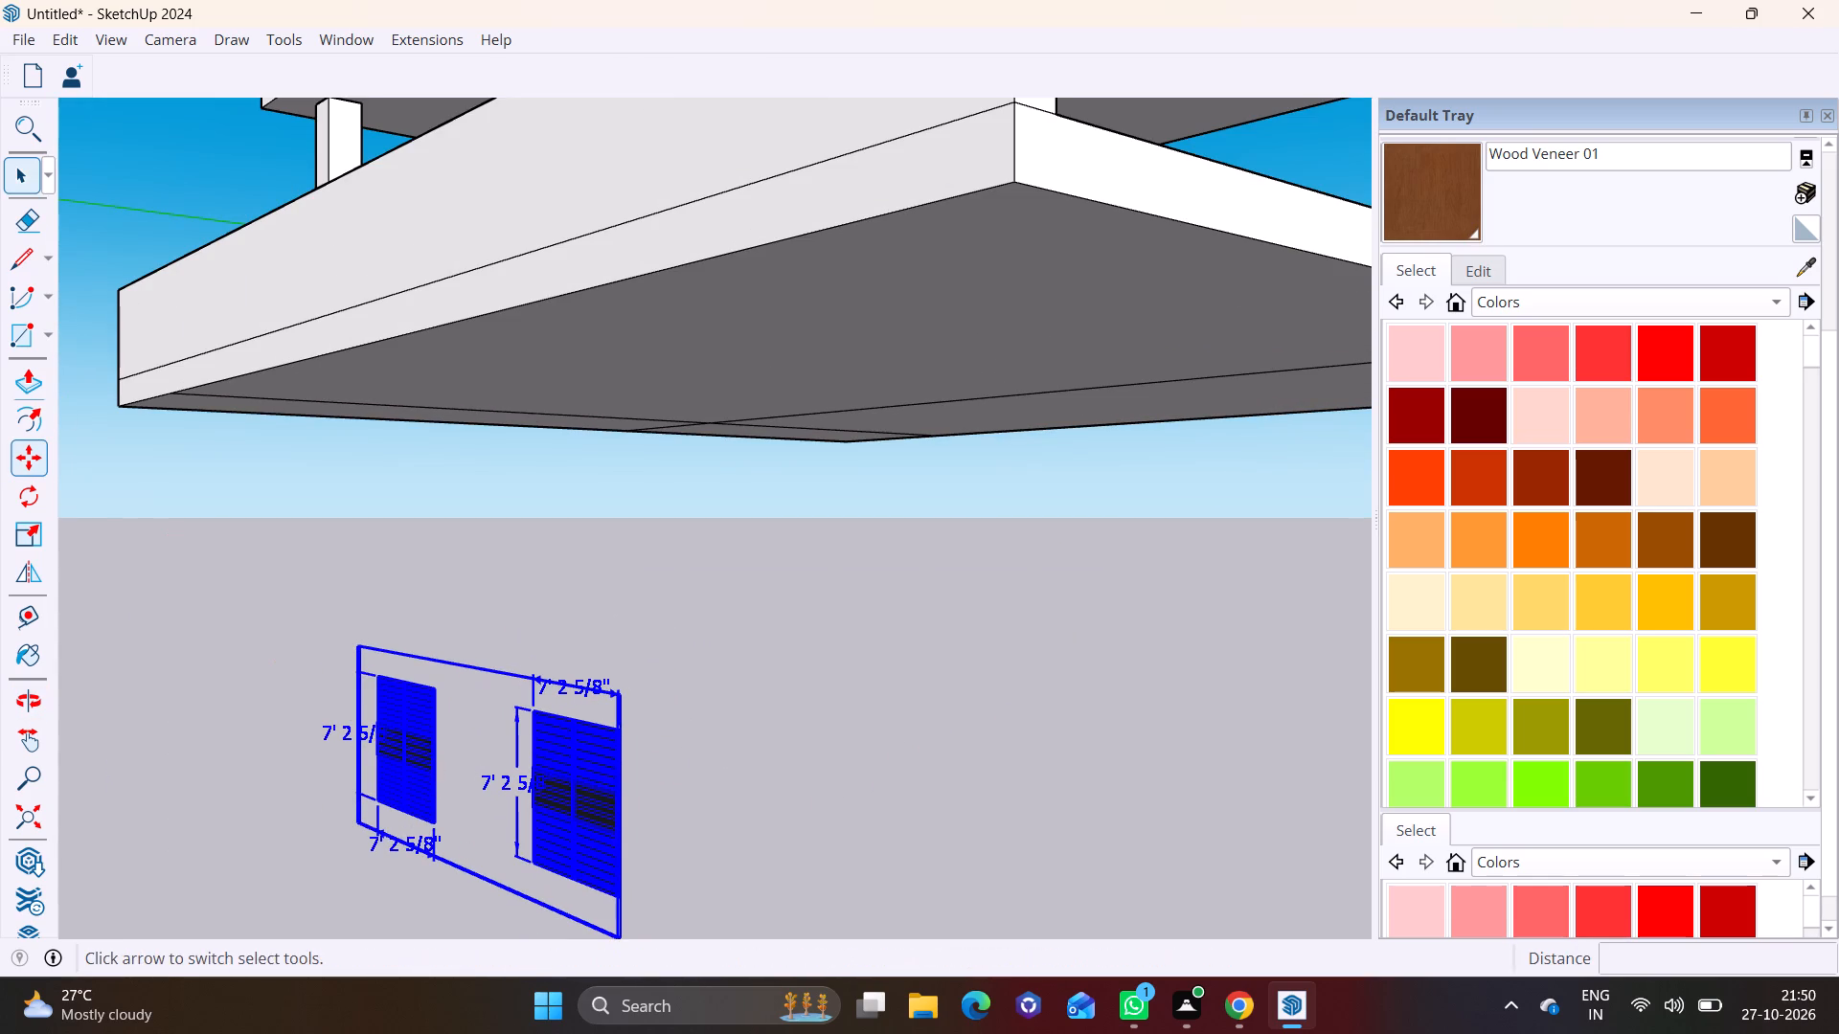
pyautogui.click(10, 180)
pyautogui.doubleClick(360, 786)
pyautogui.click(395, 766)
pyautogui.tripleClick(395, 766)
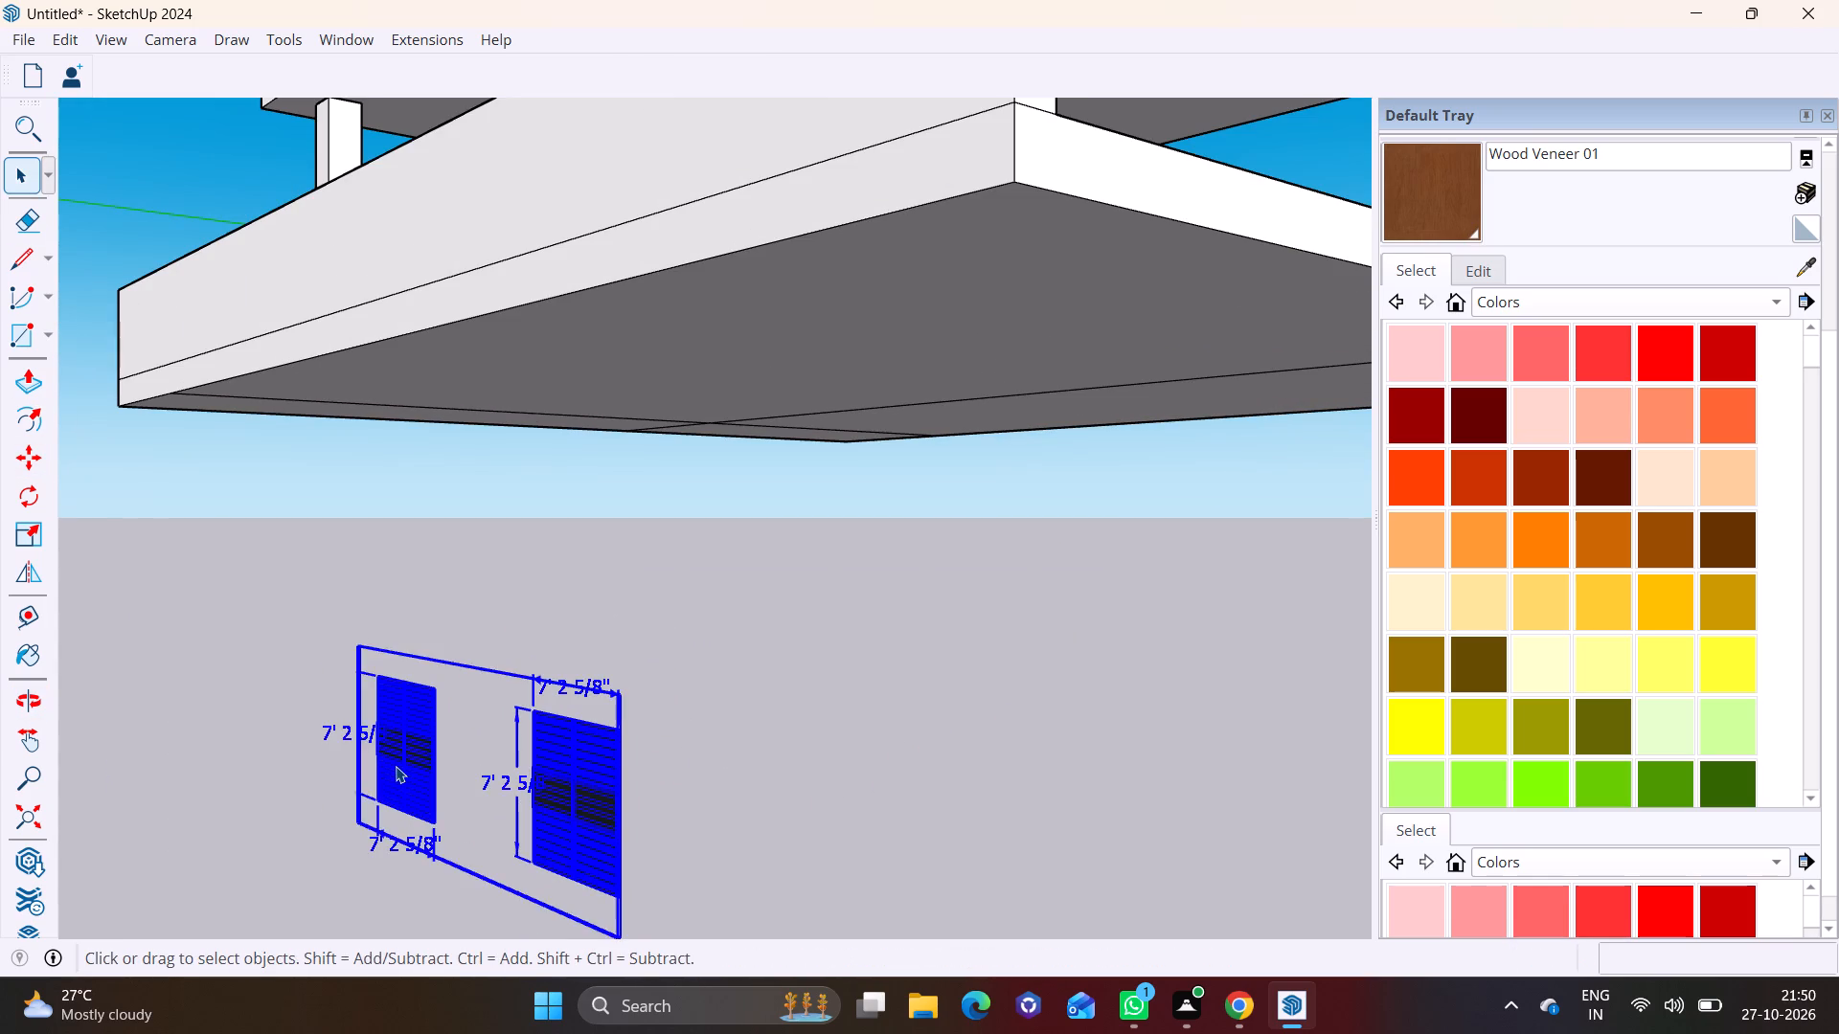
pyautogui.click(396, 766)
pyautogui.moveTo(287, 598); pyautogui.dragTo(469, 865)
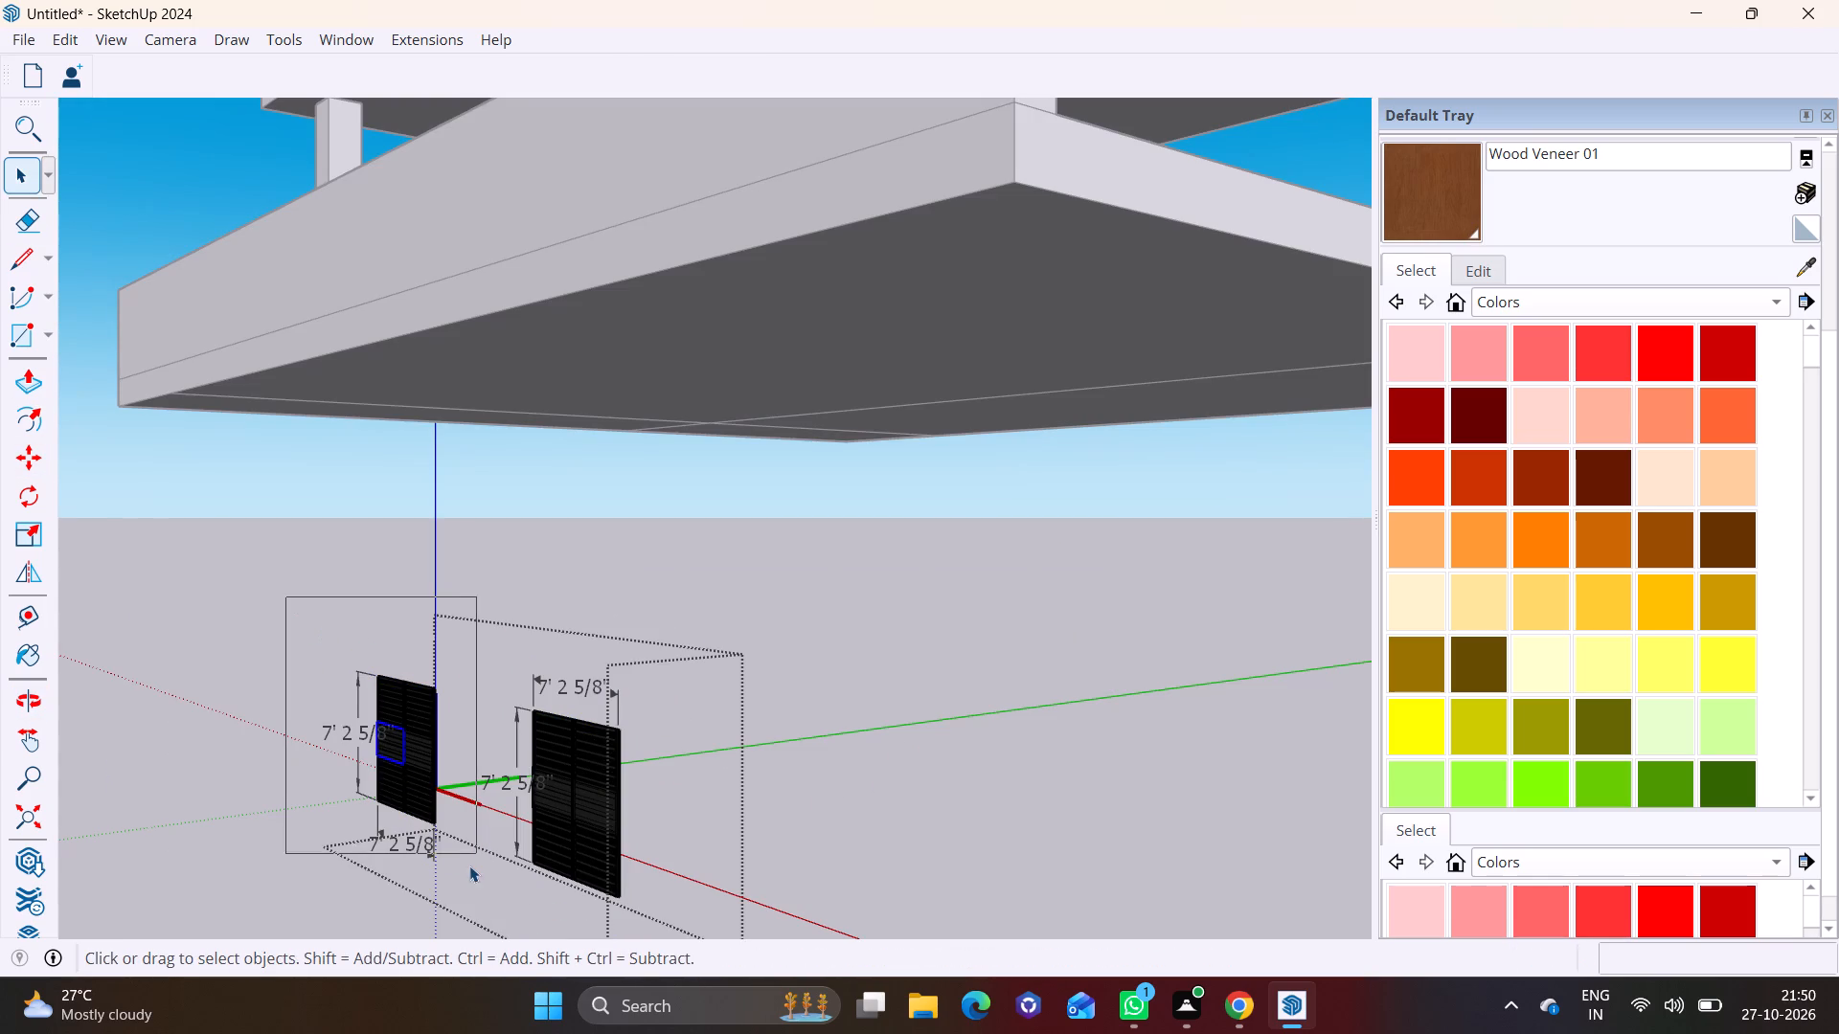
pyautogui.moveTo(469, 865); pyautogui.dragTo(462, 875)
pyautogui.rightClick(422, 806)
pyautogui.click(482, 403)
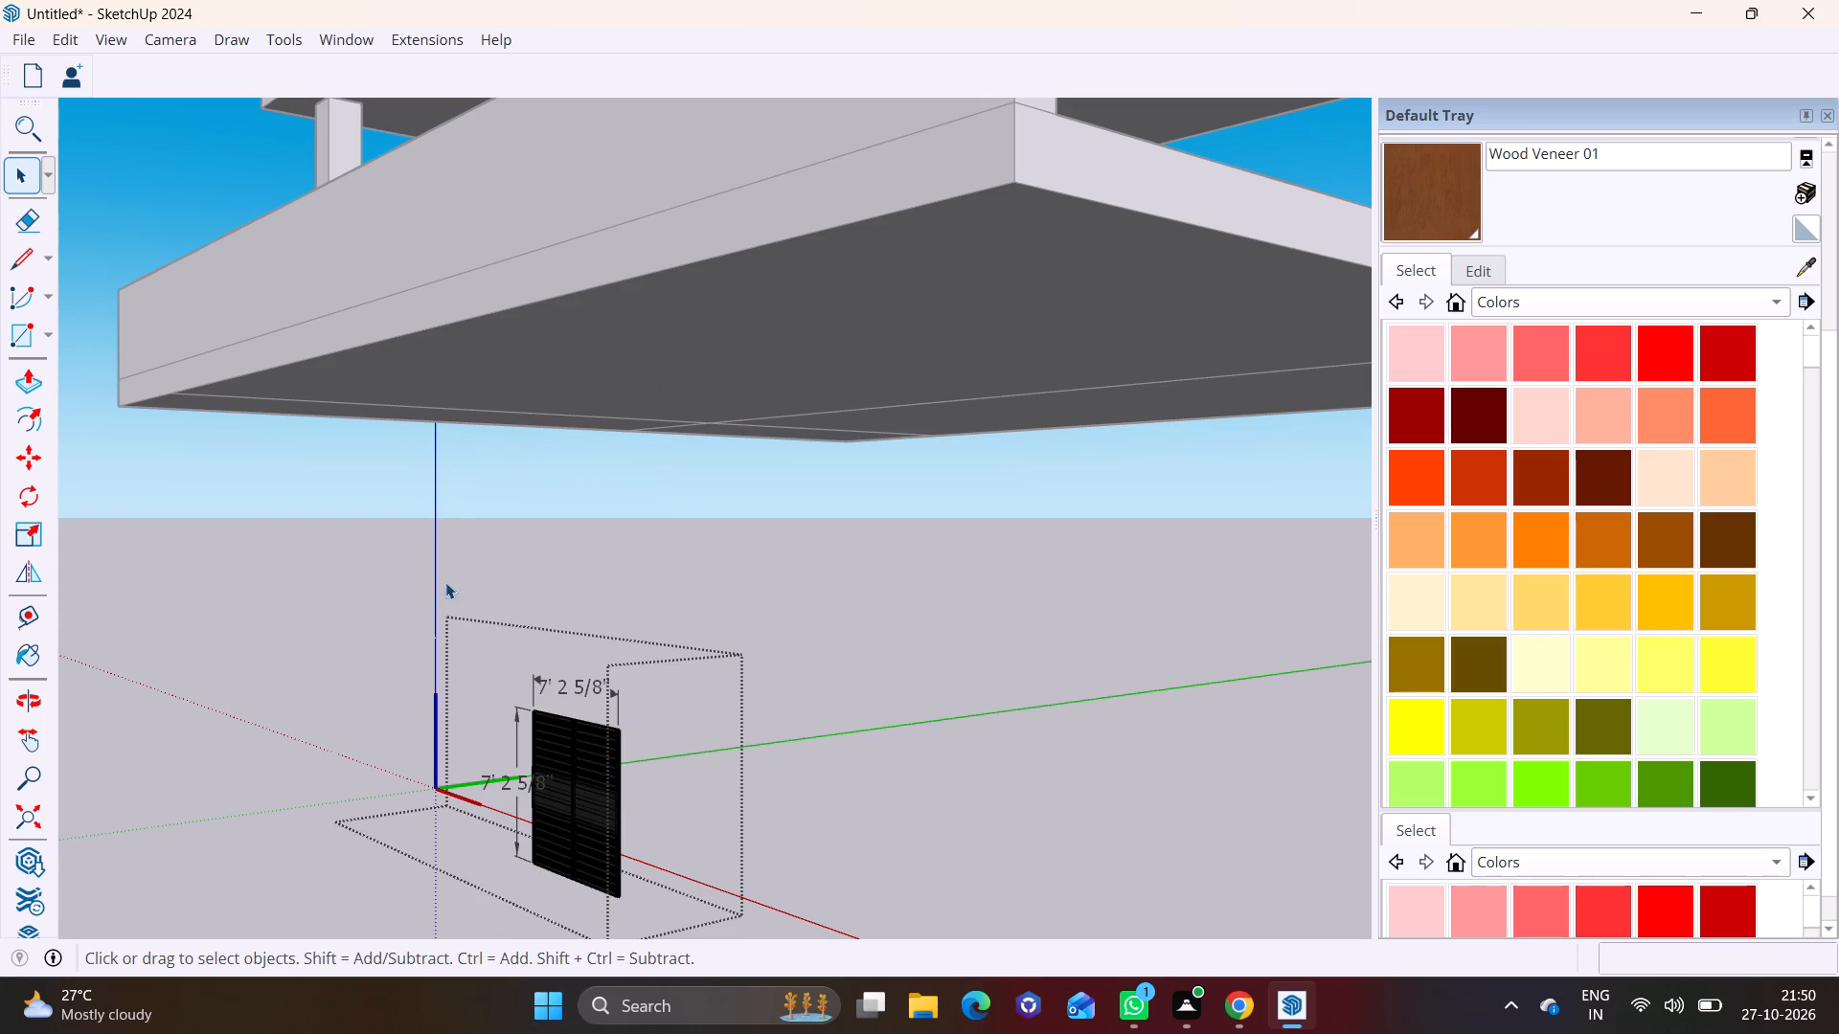
# Delete the horizontal and vertical dimensions from the remaining gate inside the component.
pyautogui.click(559, 675)
pyautogui.rightClick(556, 683)
pyautogui.click(610, 740)
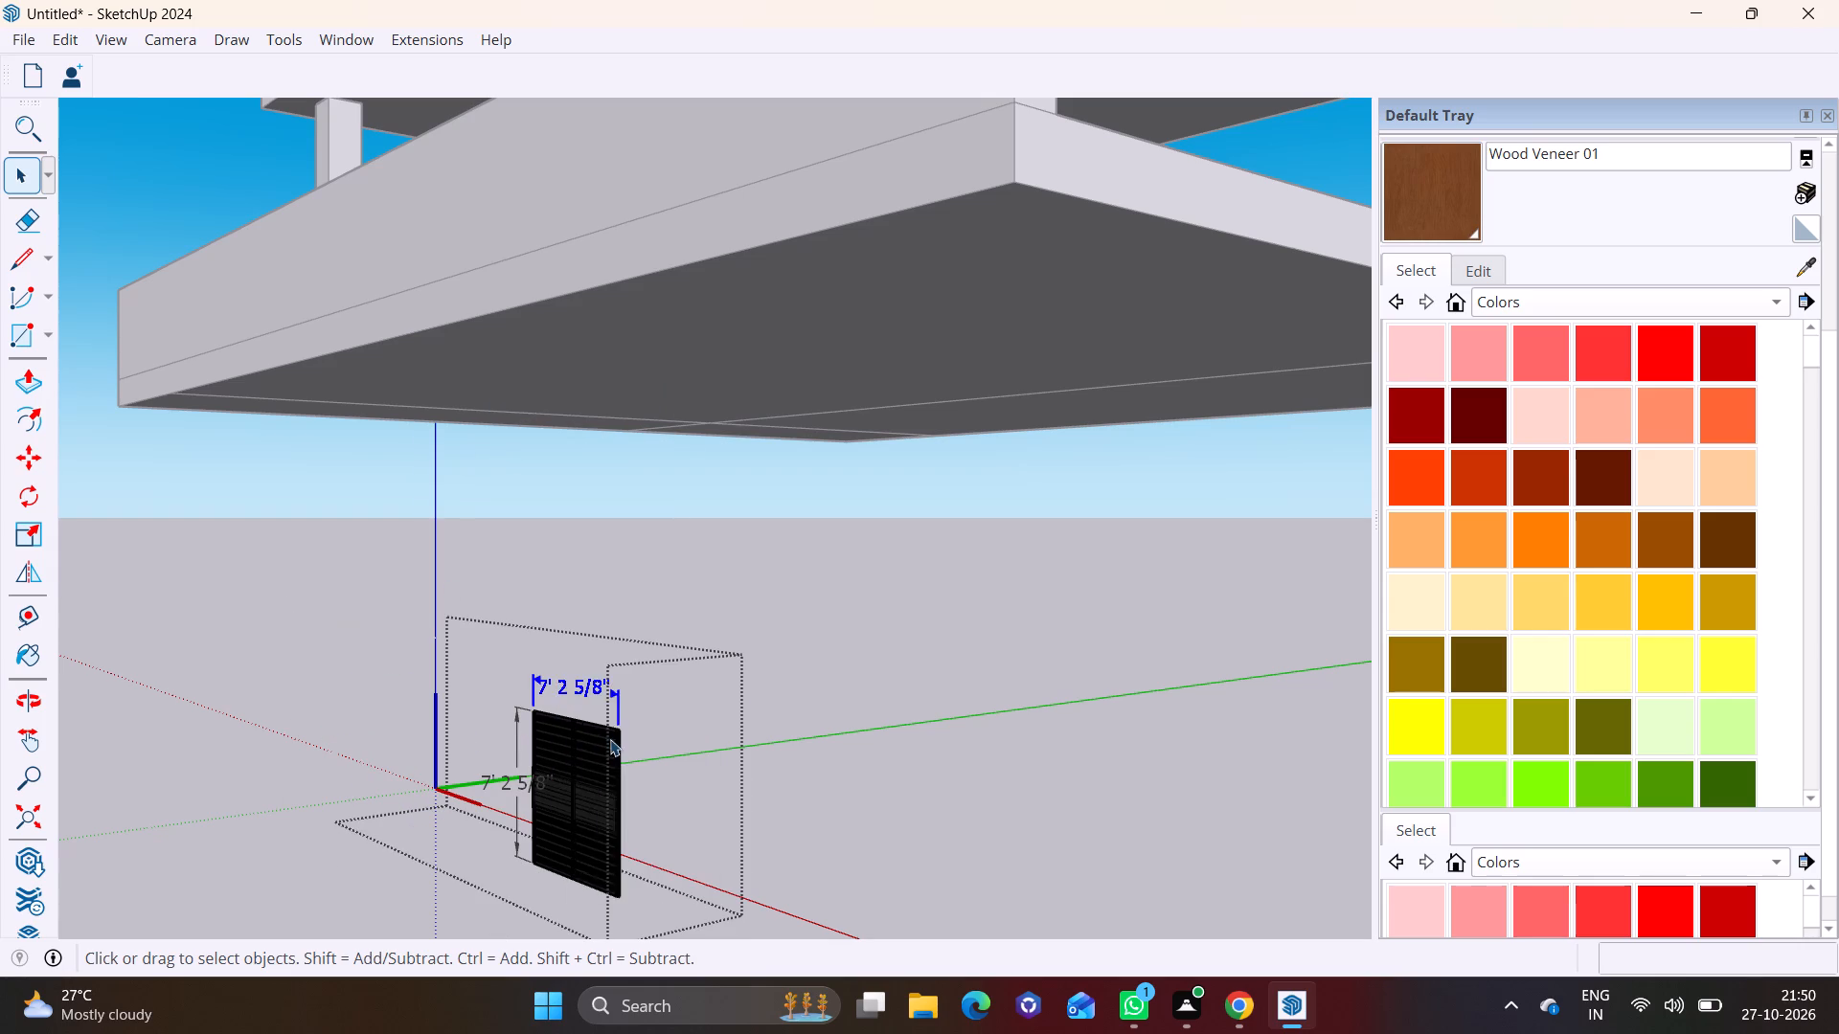
pyautogui.click(507, 775)
pyautogui.rightClick(508, 774)
pyautogui.click(579, 827)
pyautogui.scroll(-4, 575, 709)
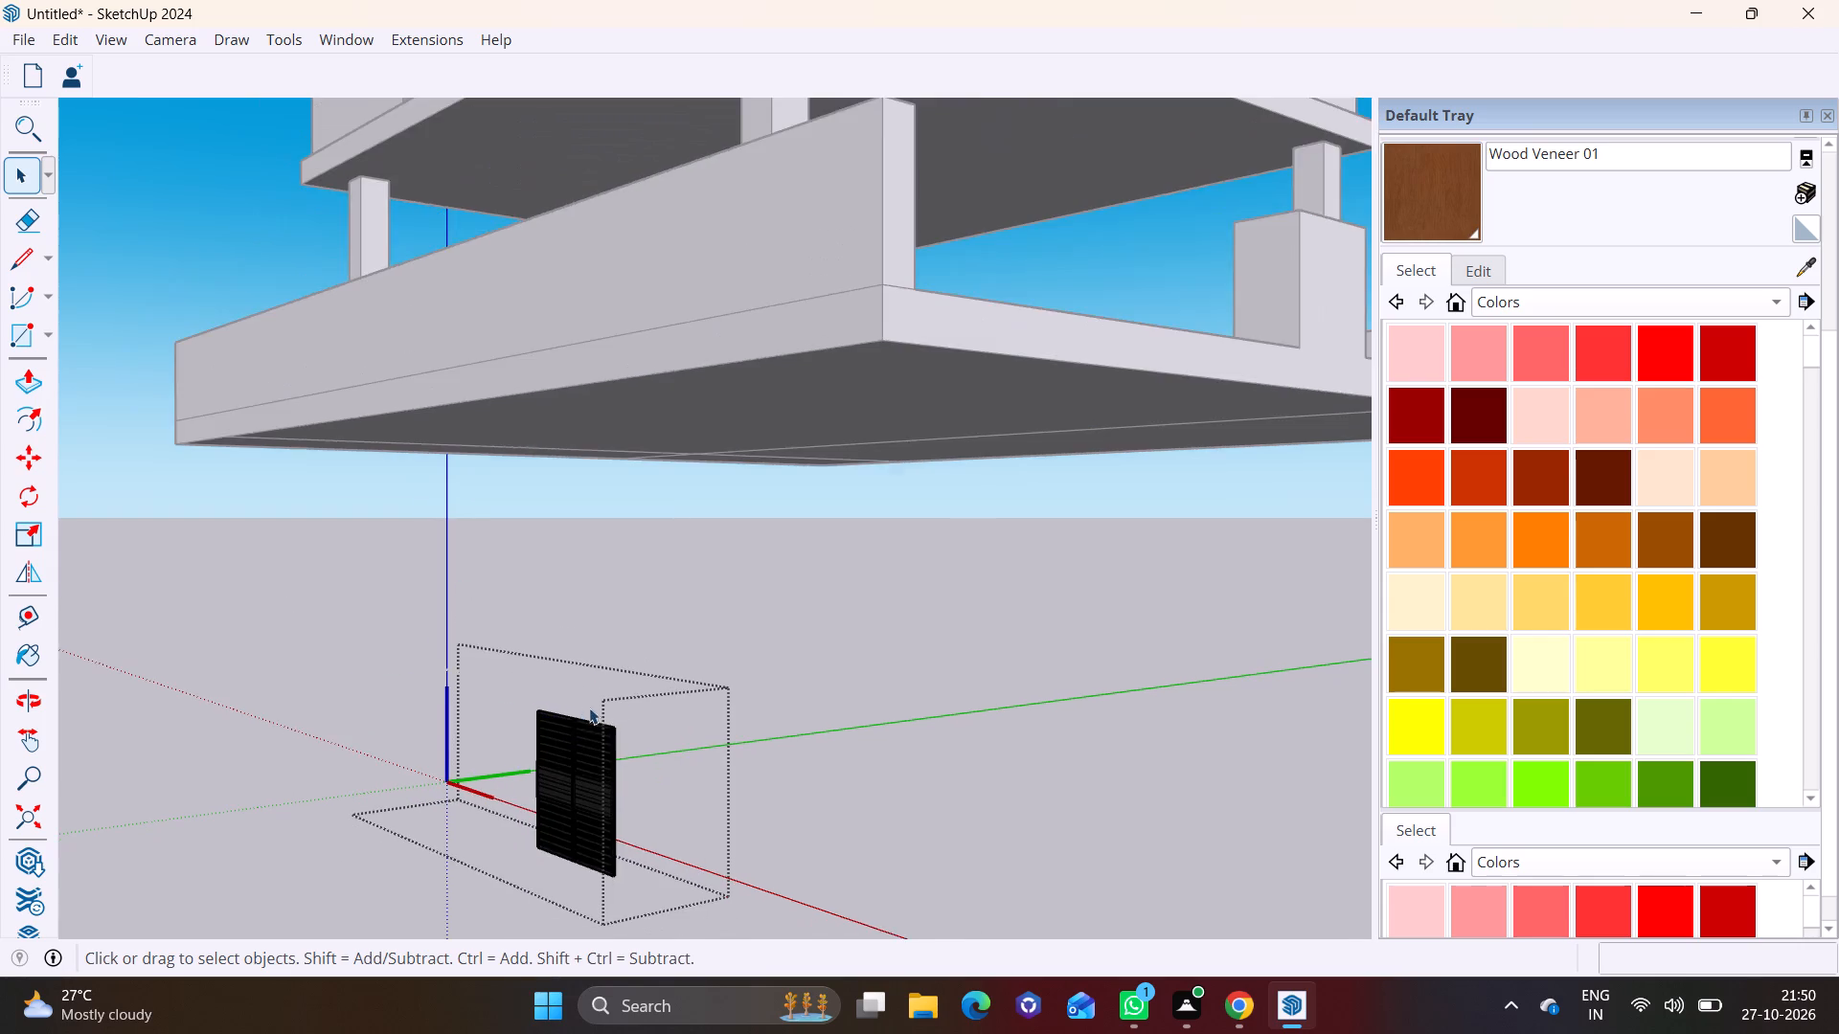
pyautogui.scroll(-3, 589, 708)
pyautogui.moveTo(692, 691); pyautogui.dragTo(642, 942, button='middle')
pyautogui.scroll(-9, 640, 814)
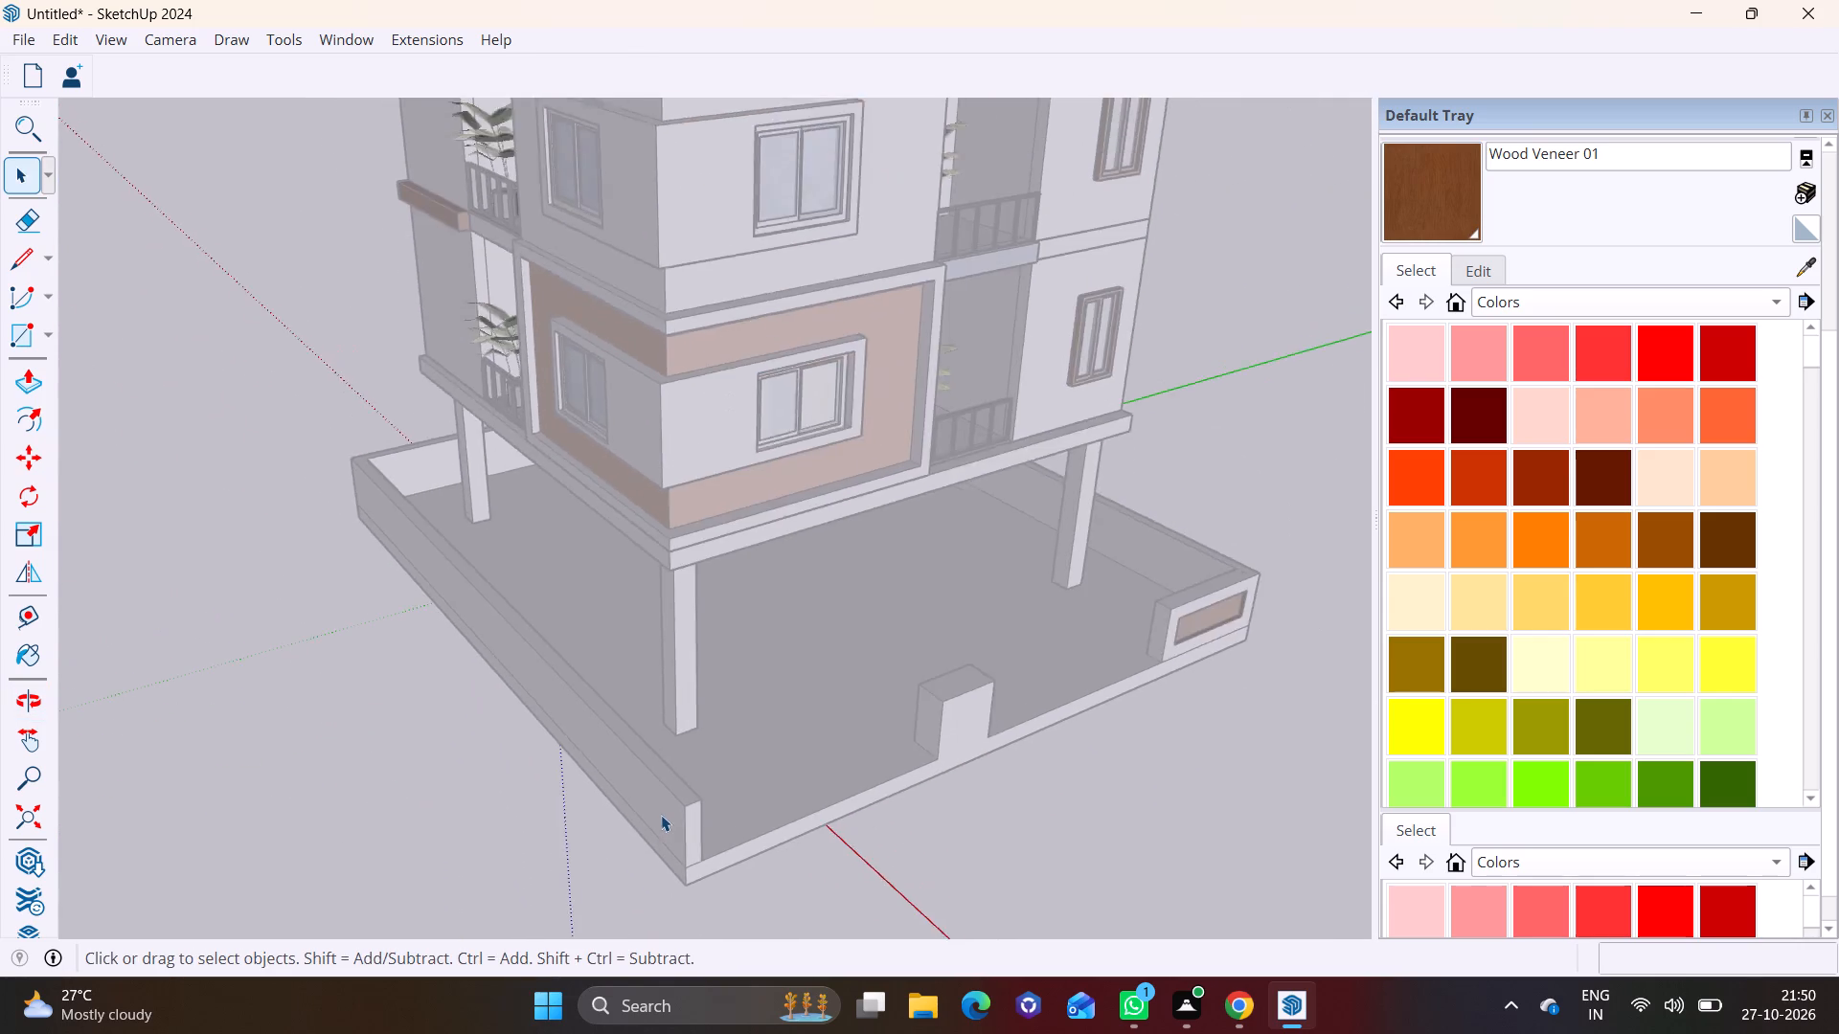
# Leave the gate component's editing and return to the whole model.
pyautogui.scroll(-2, 661, 815)
pyautogui.moveTo(639, 834); pyautogui.dragTo(1106, 630, button='middle')
pyautogui.scroll(-6, 557, 824)
pyautogui.press('space')
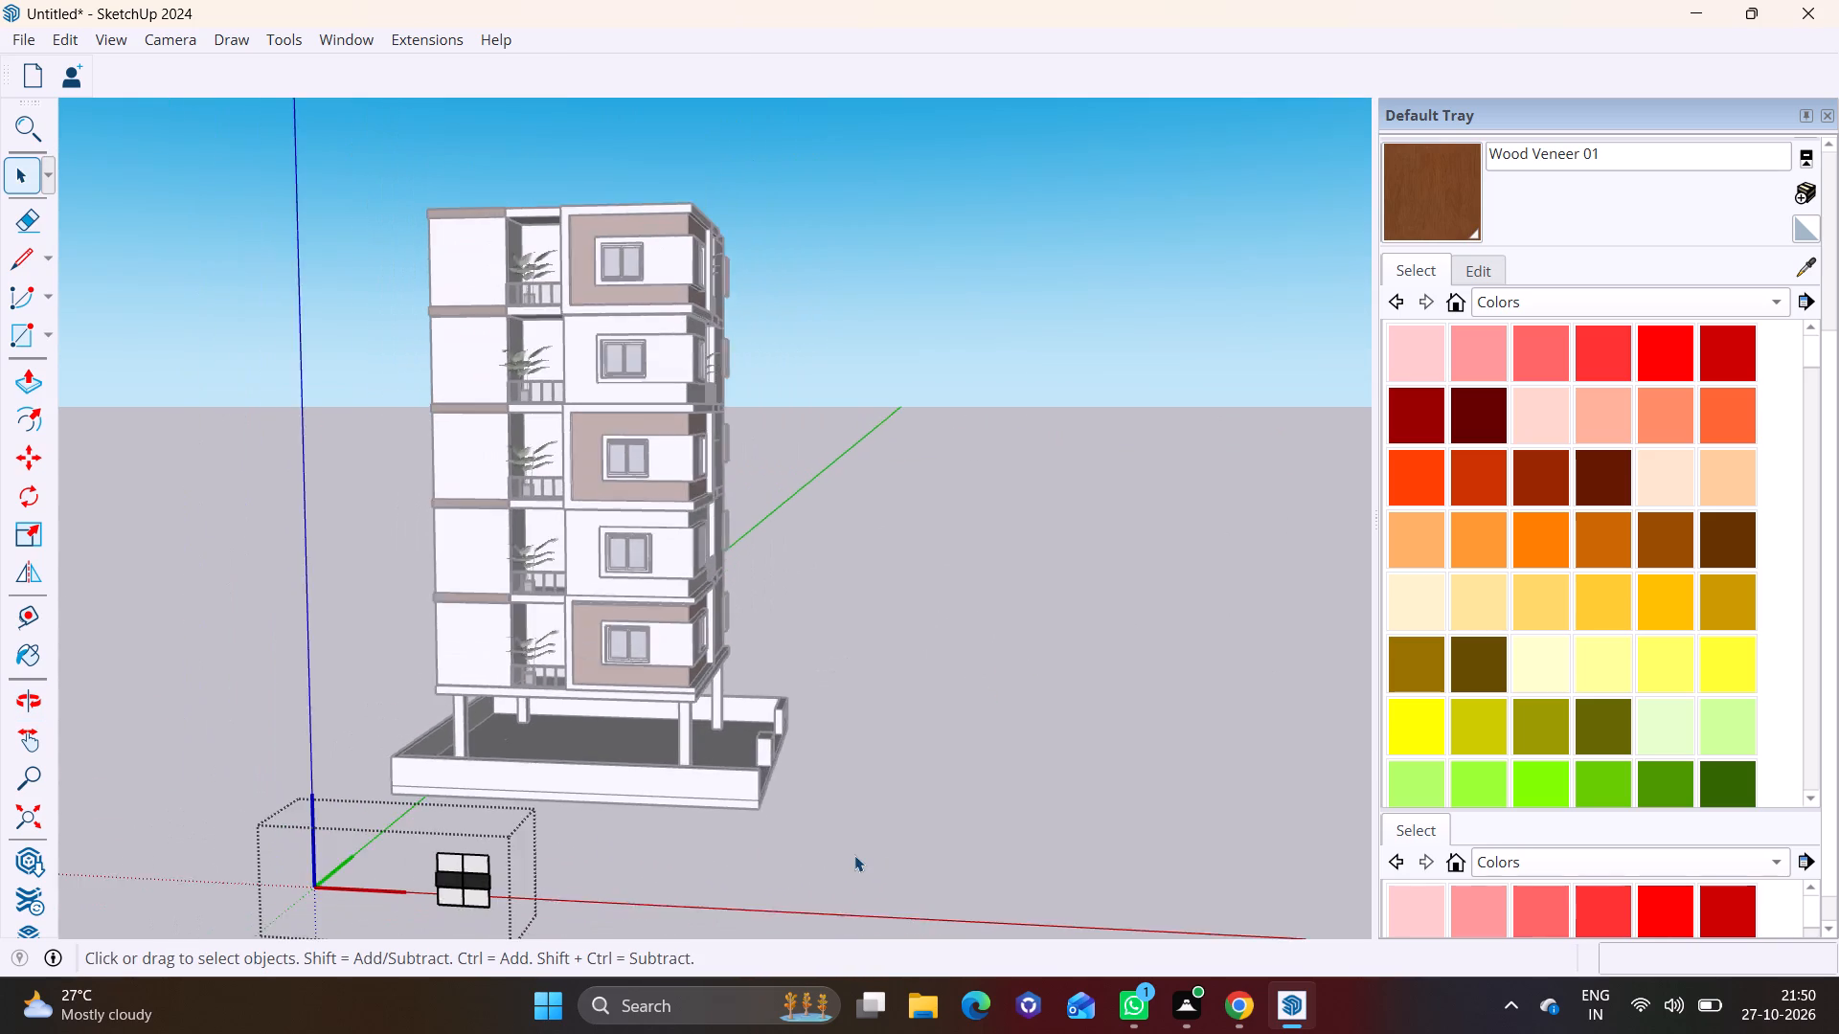
pyautogui.click(854, 855)
# Select the black slatted gate in front of the base slab and move it onto the building's roof.
pyautogui.moveTo(605, 820); pyautogui.dragTo(614, 963, button='middle')
pyautogui.scroll(-1, 605, 897)
pyautogui.keyDown('shift'); pyautogui.moveTo(634, 854); pyautogui.dragTo(747, 690, button='middle'); pyautogui.keyUp('shift')
pyautogui.moveTo(602, 744); pyautogui.dragTo(665, 765, button='middle')
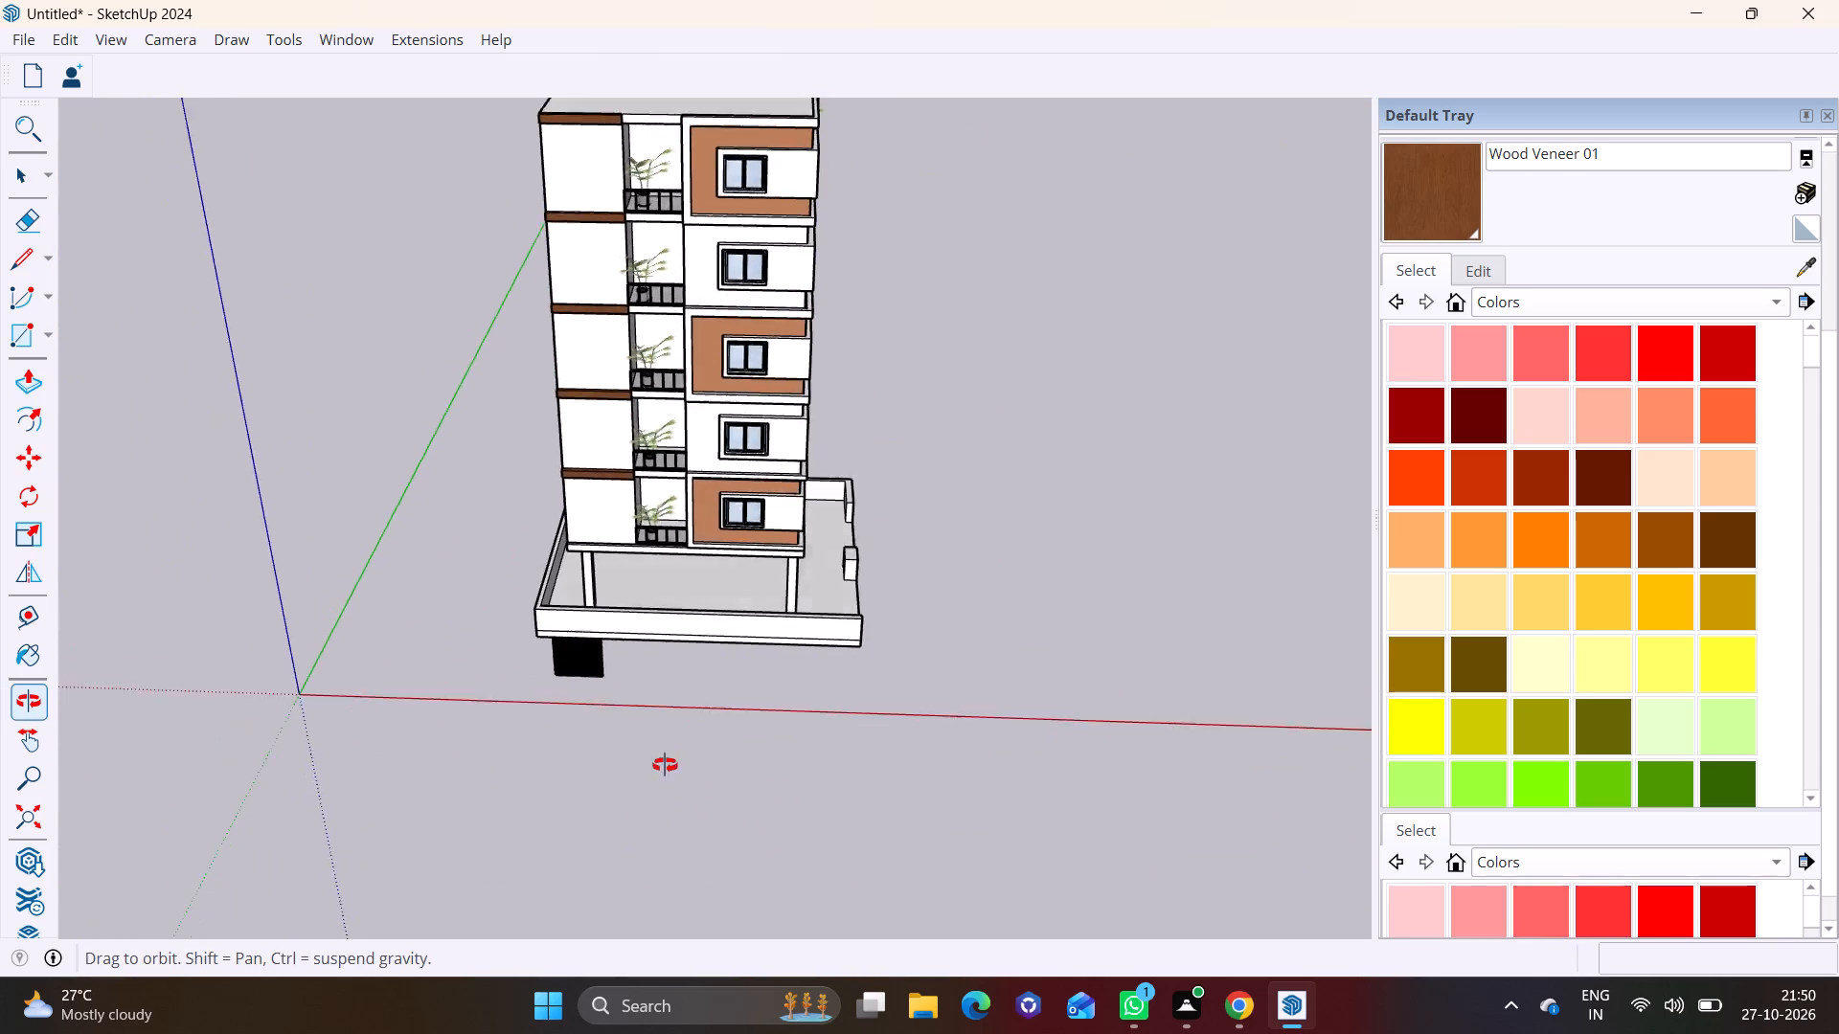
pyautogui.moveTo(665, 765); pyautogui.dragTo(719, 632, button='middle')
pyautogui.scroll(7, 571, 750)
pyautogui.moveTo(570, 752); pyautogui.dragTo(560, 767, button='middle')
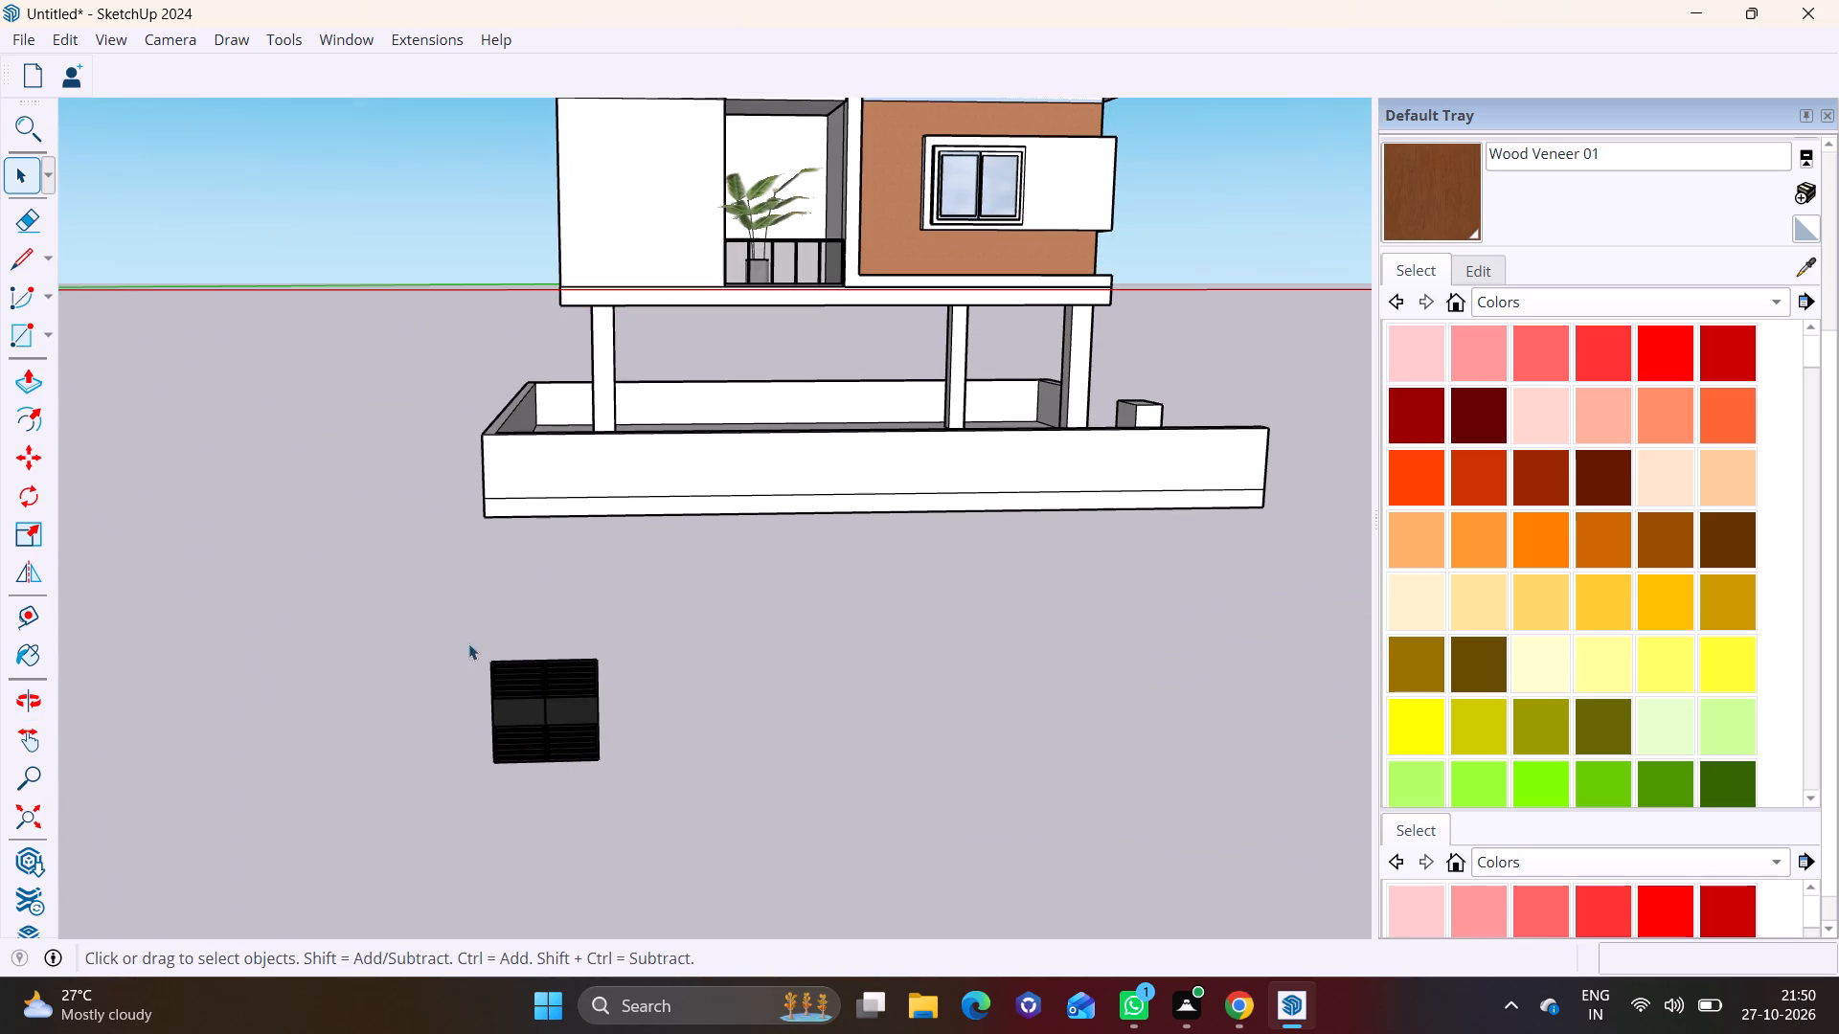
pyautogui.moveTo(397, 572); pyautogui.dragTo(672, 842)
pyautogui.press('m')
pyautogui.click(610, 765)
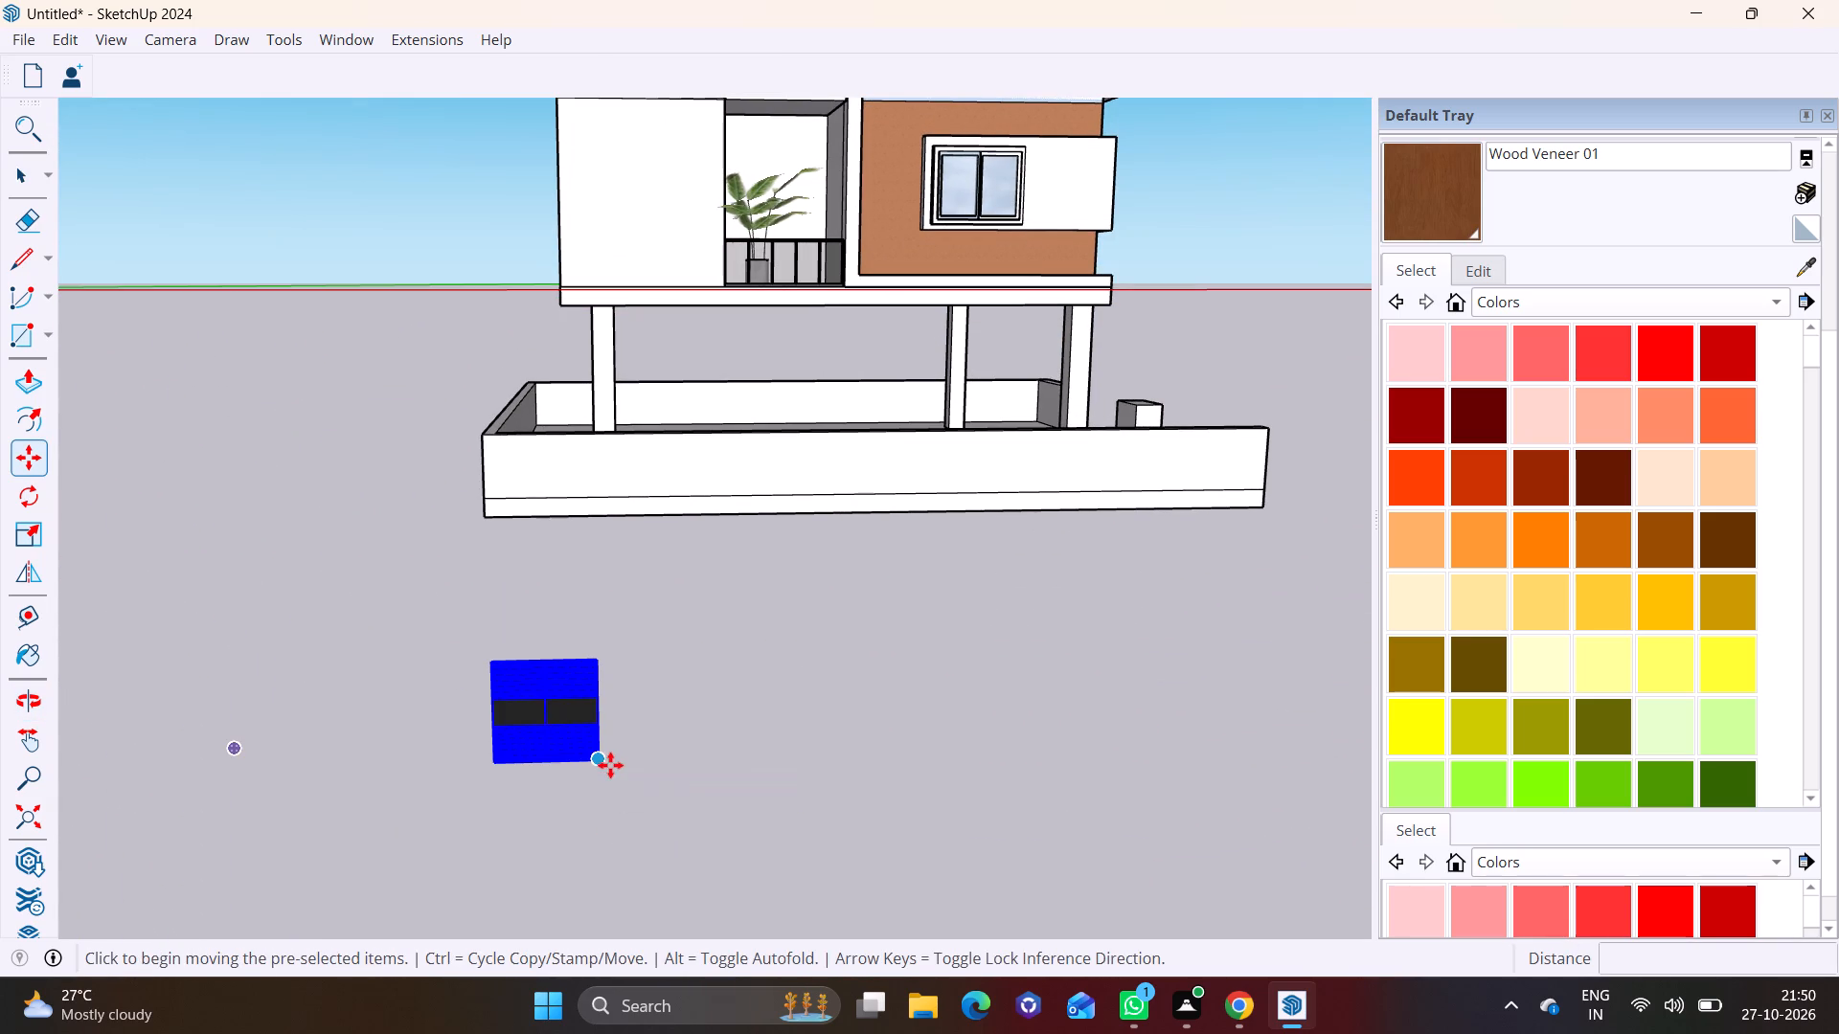
pyautogui.scroll(-7, 728, 553)
pyautogui.keyDown('shift'); pyautogui.moveTo(757, 375); pyautogui.dragTo(756, 893, button='middle'); pyautogui.keyUp('shift')
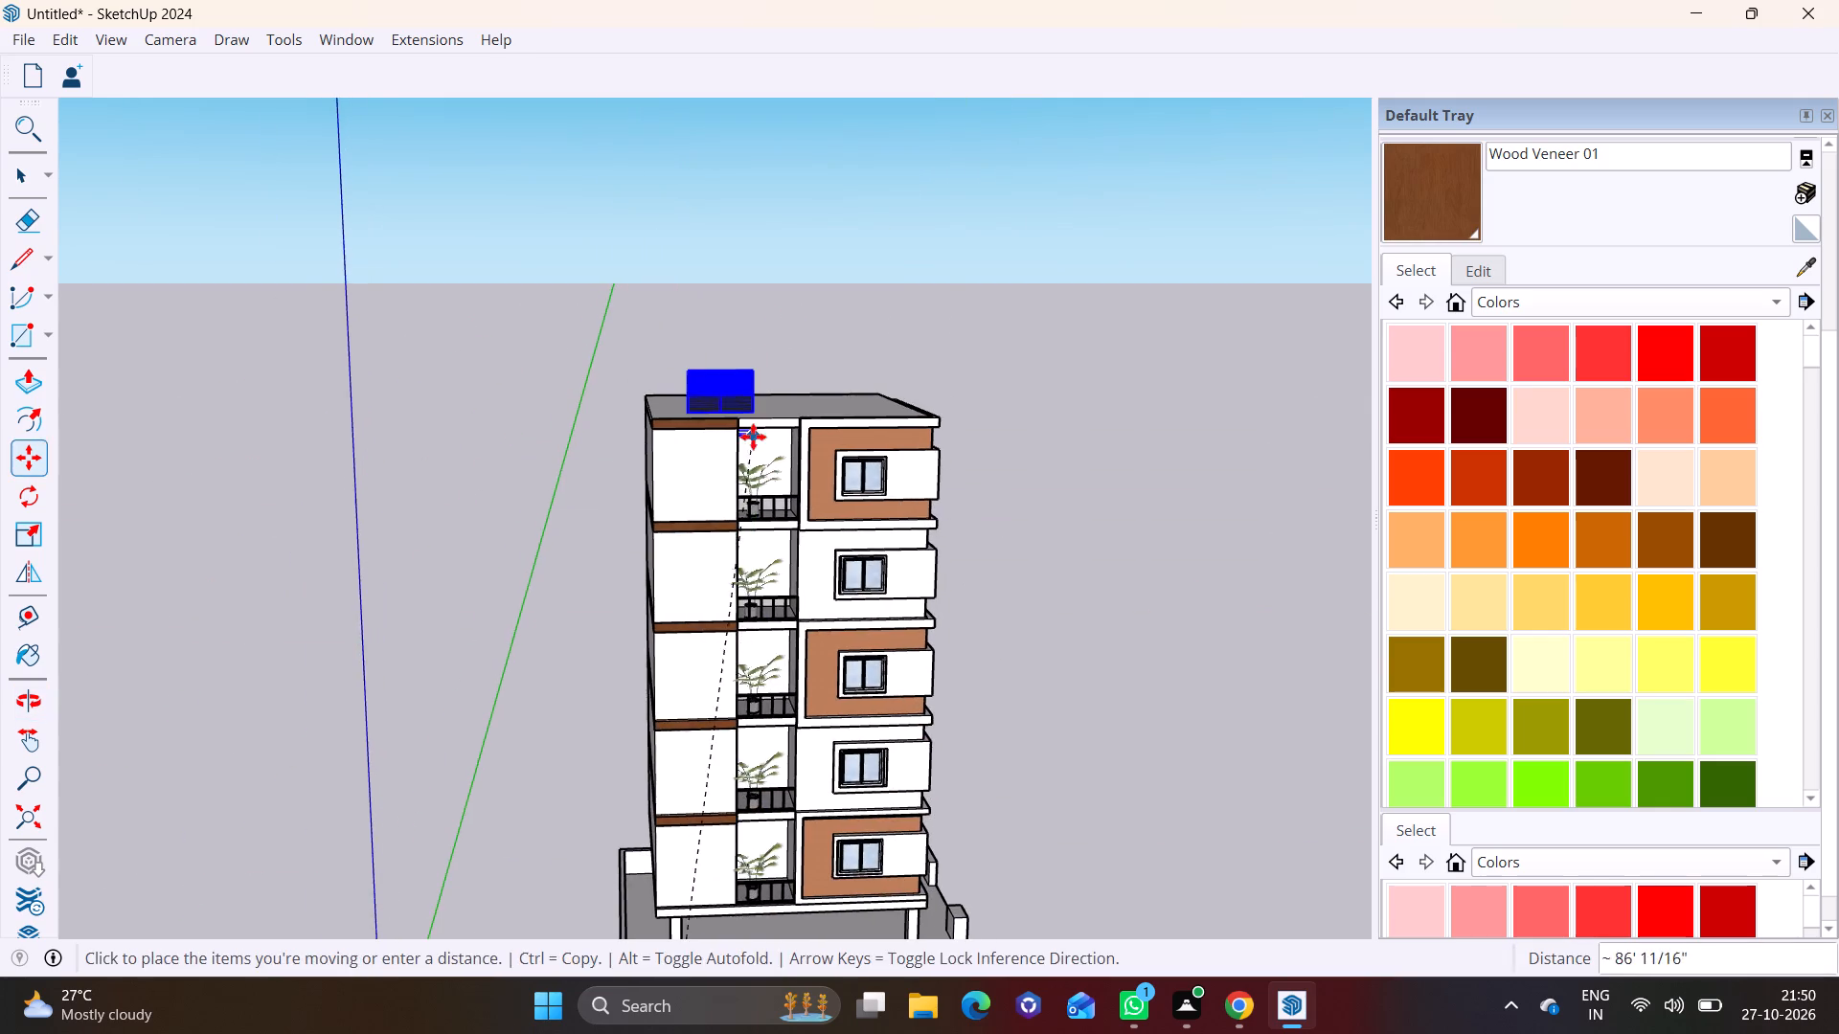
pyautogui.moveTo(753, 485); pyautogui.dragTo(701, 809, button='middle')
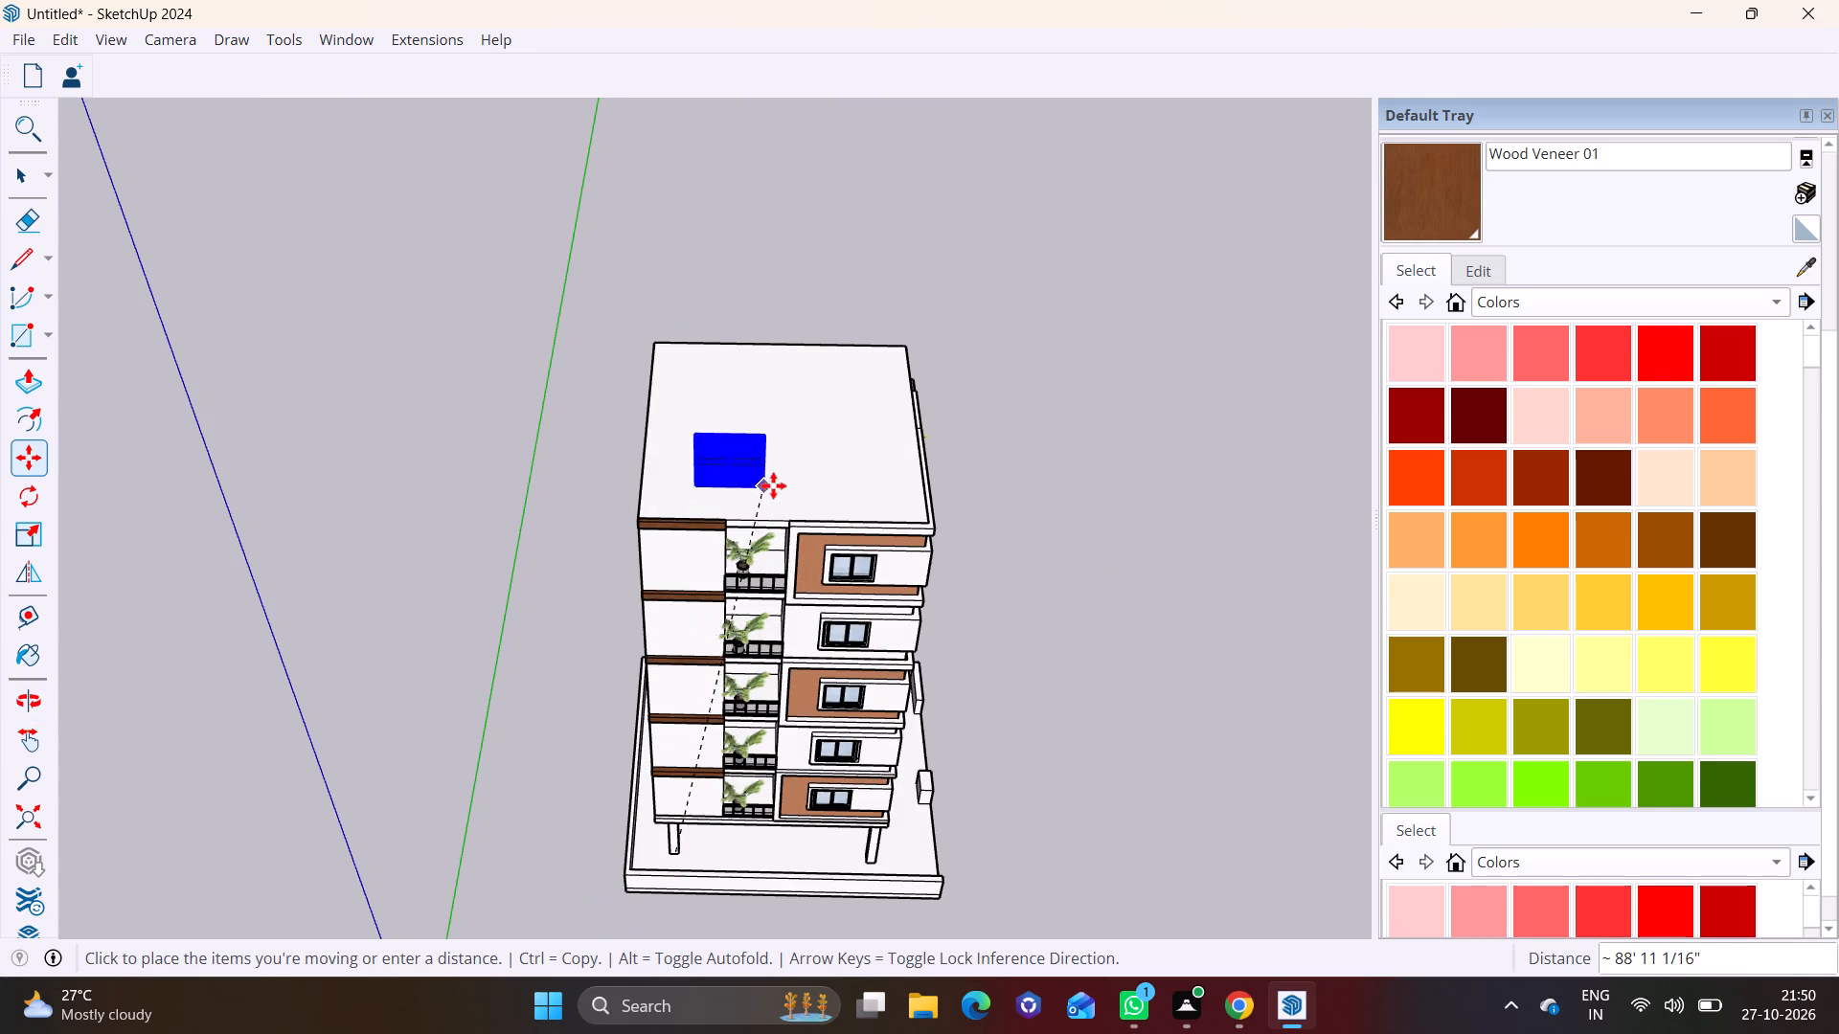
pyautogui.moveTo(794, 487); pyautogui.dragTo(376, 514, button='middle')
pyautogui.click(721, 494)
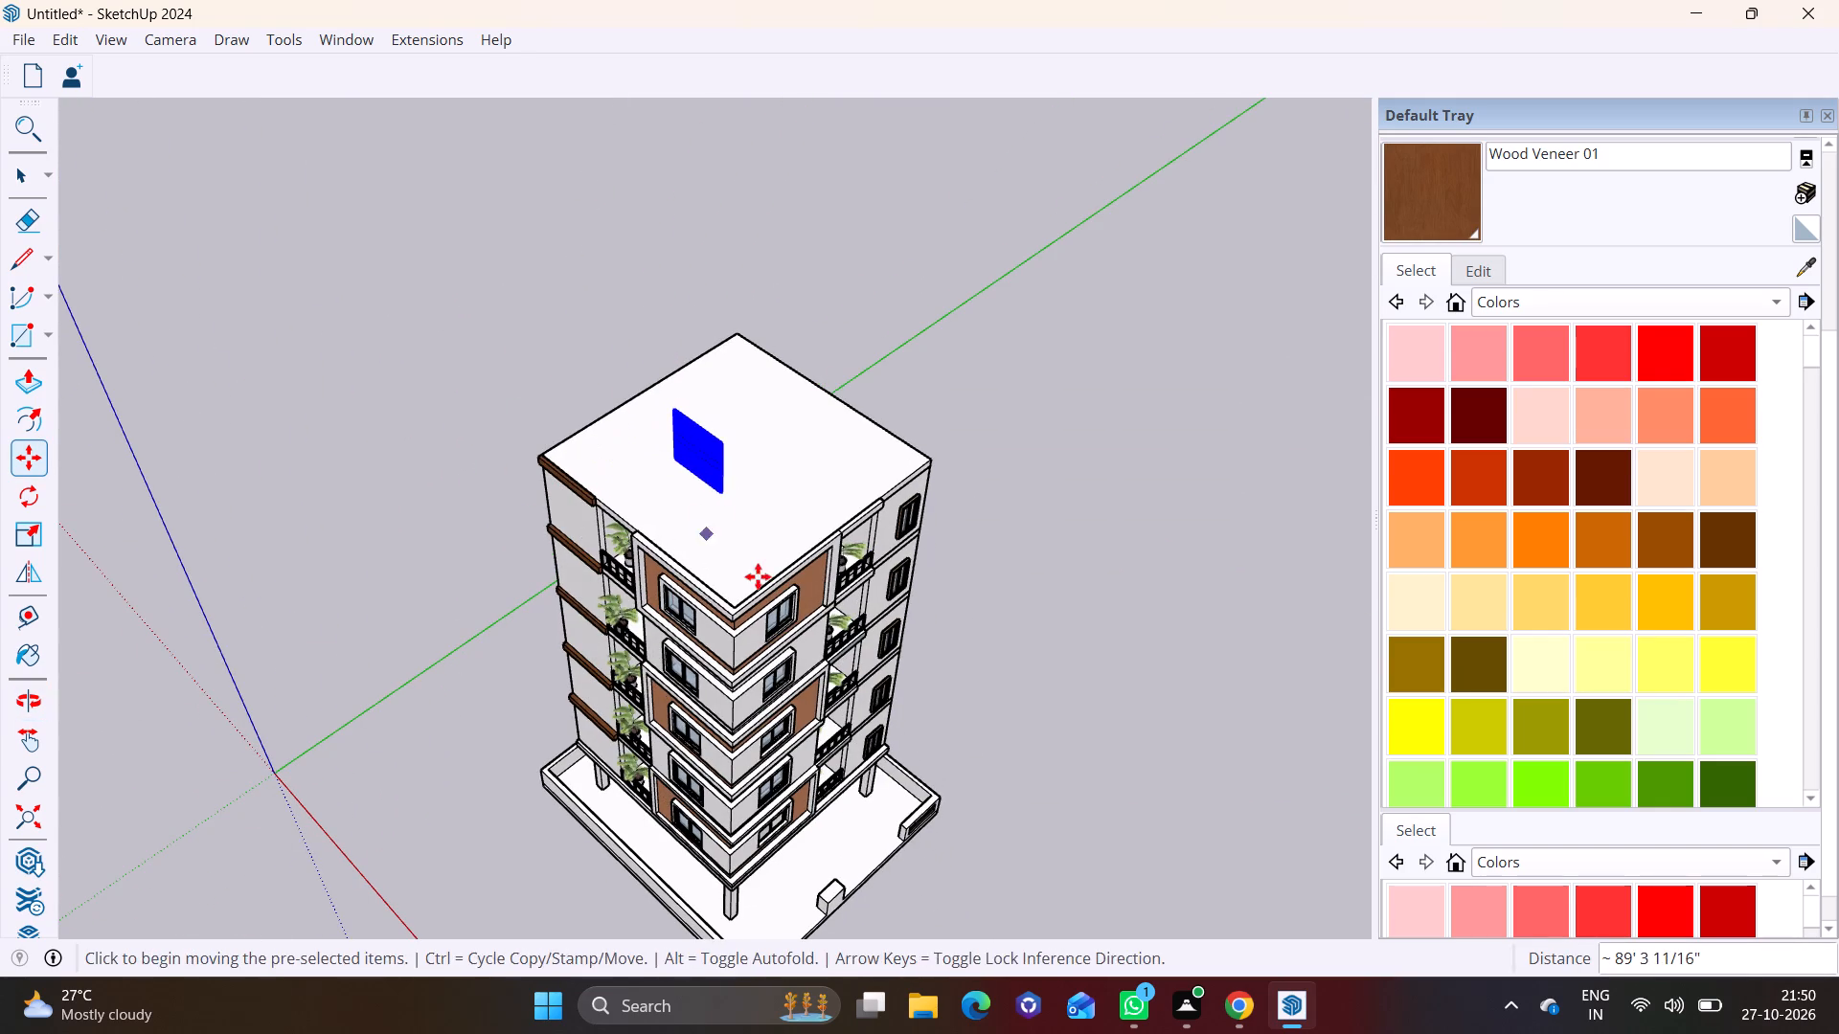
# Rotate the gate 90 degrees about the vertical axis on the roof so it parallels the pillar side.
pyautogui.moveTo(762, 578); pyautogui.dragTo(339, 583, button='middle')
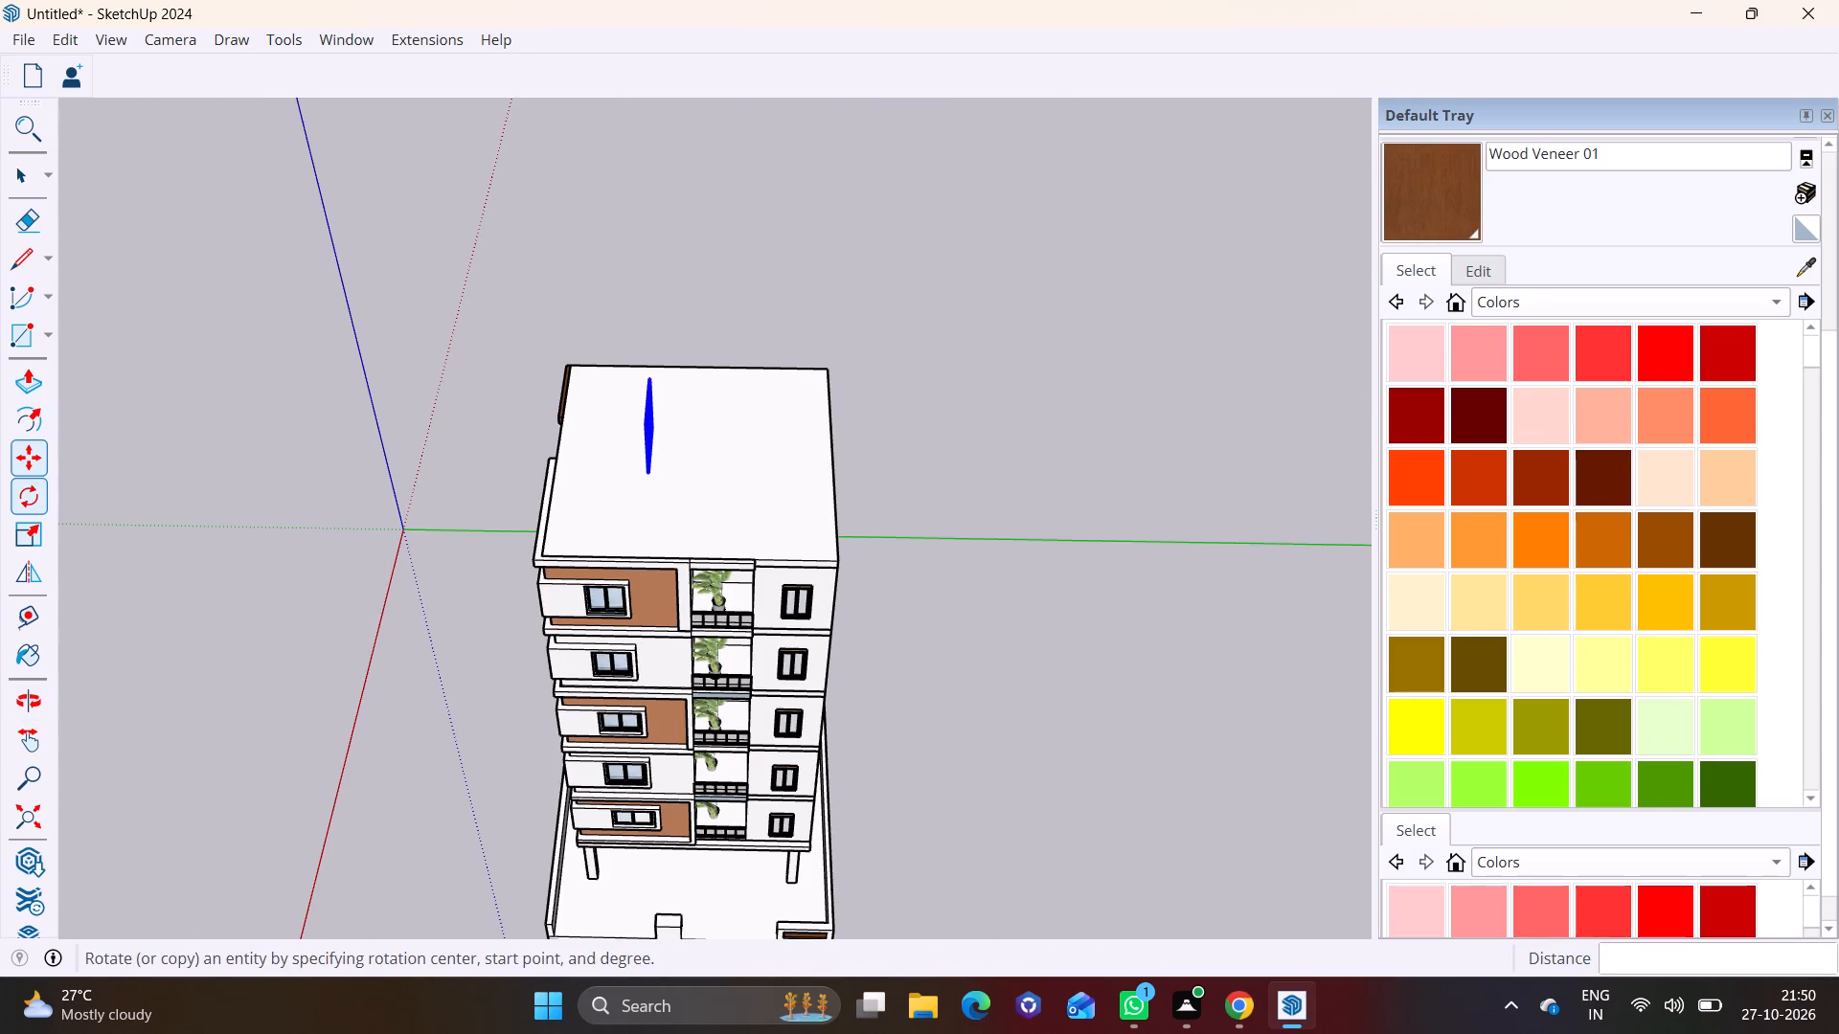
pyautogui.click(15, 503)
pyautogui.click(691, 520)
pyautogui.click(773, 521)
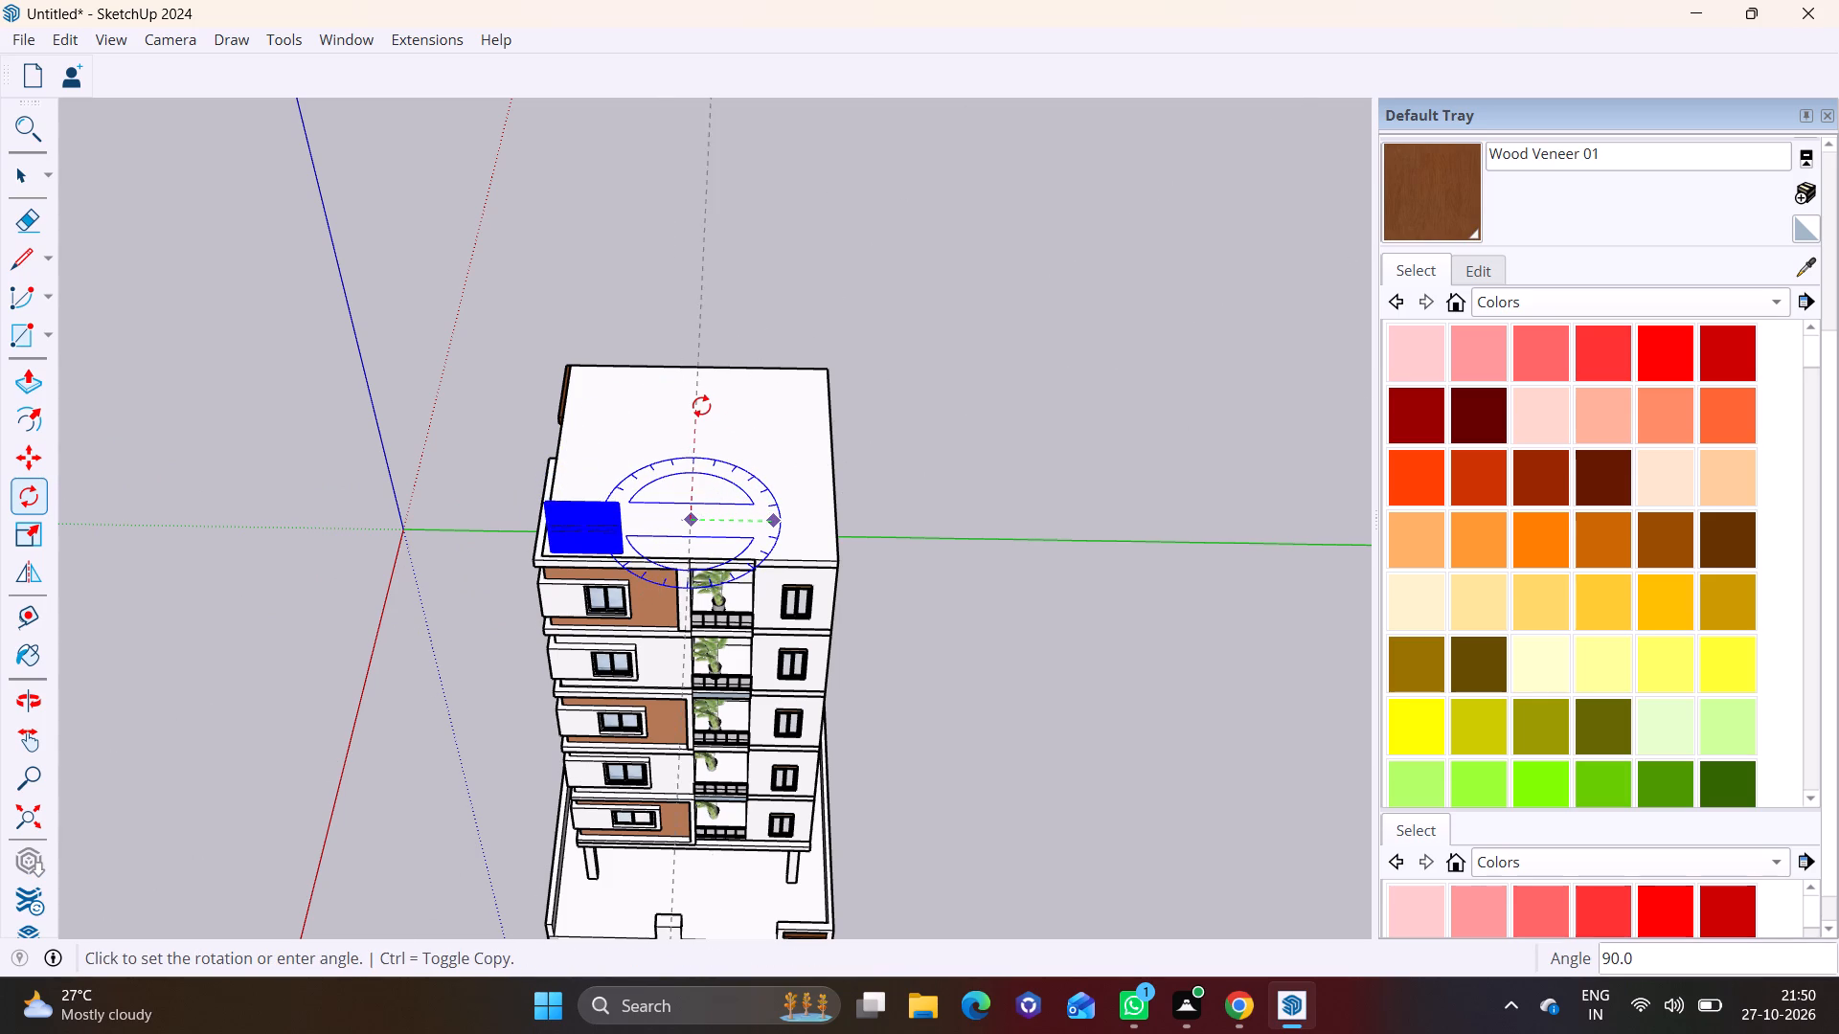
pyautogui.click(701, 406)
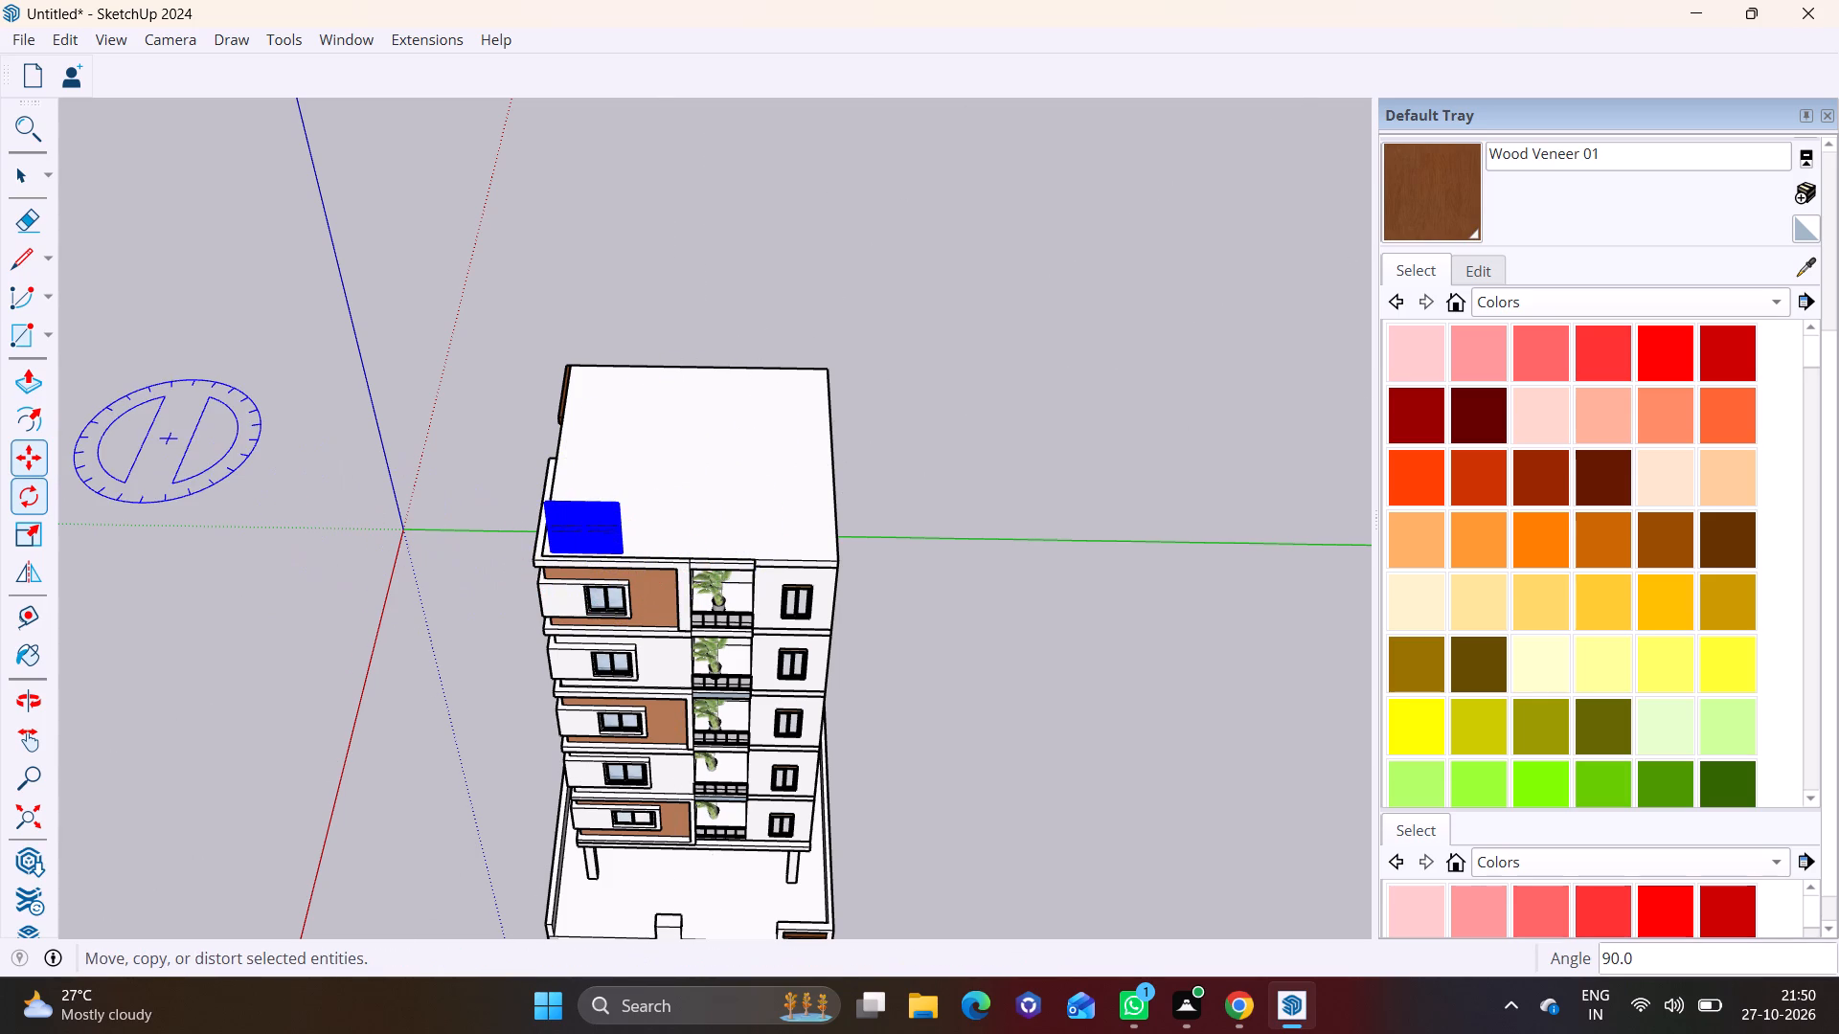
# Move the gate from the roof down to the base slab's edge beside the pillar.
pyautogui.click(36, 465)
pyautogui.click(618, 507)
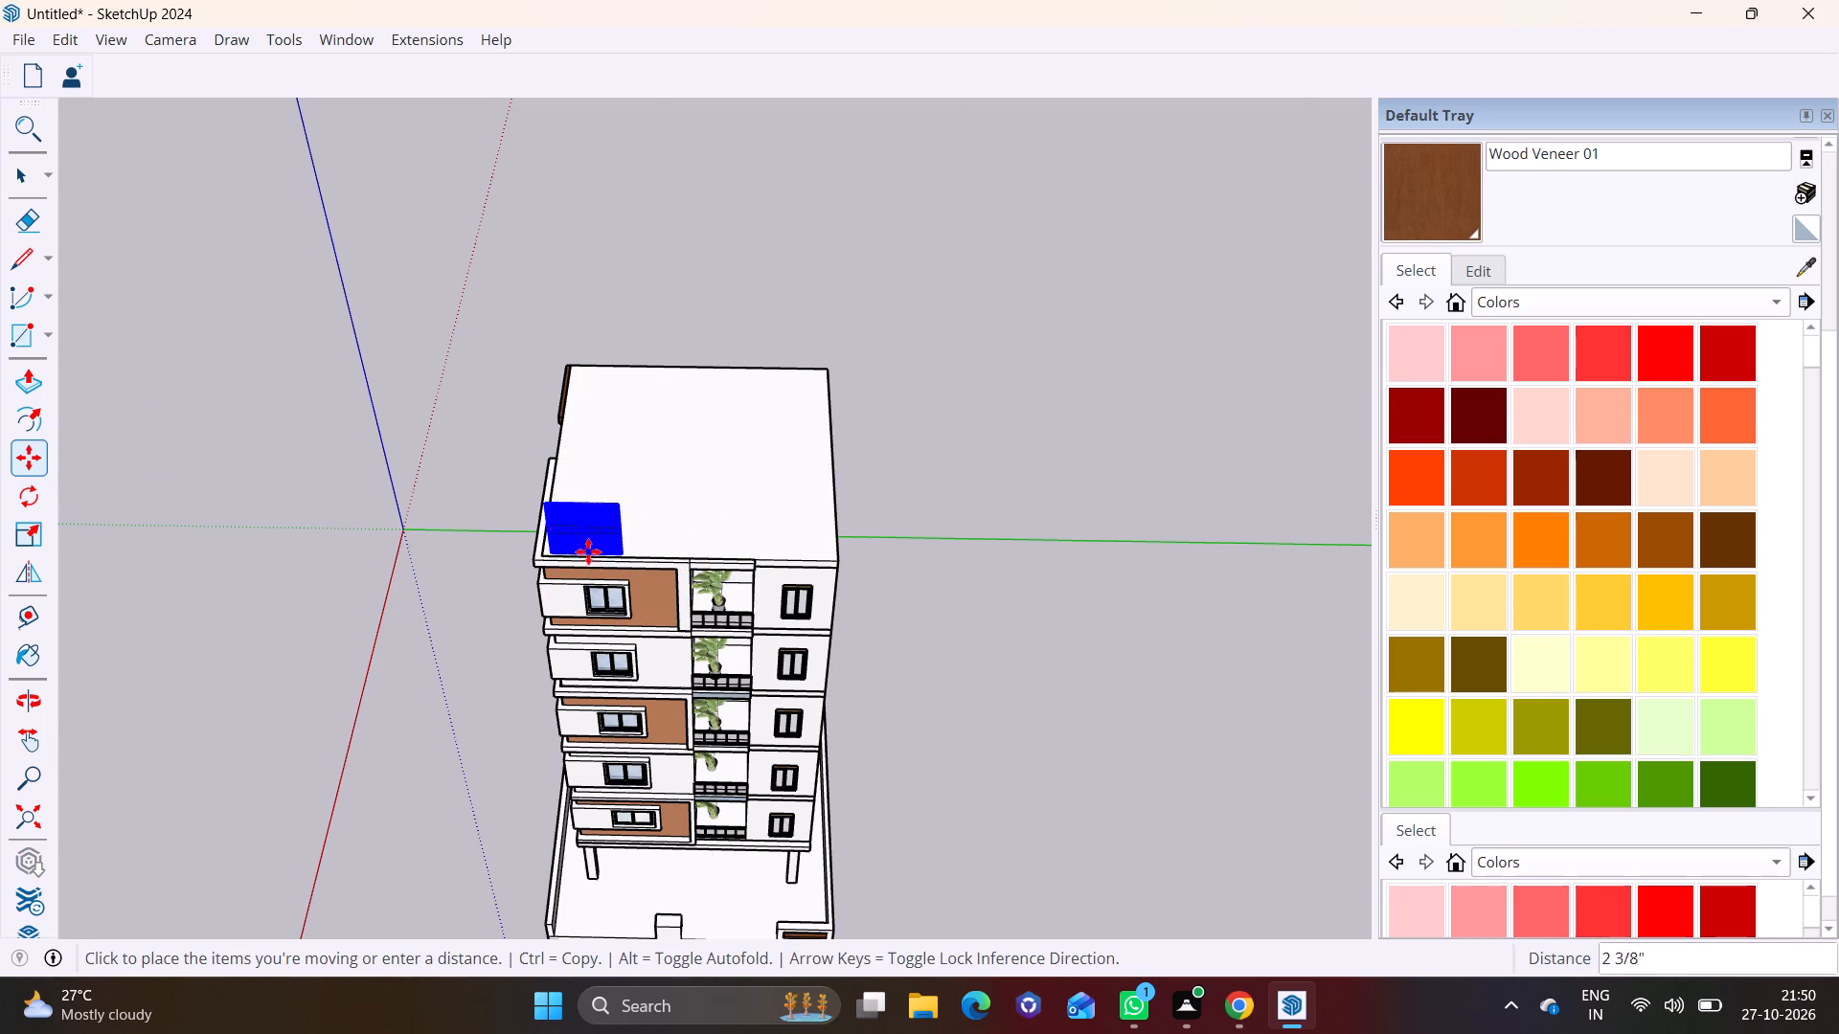
pyautogui.moveTo(618, 827); pyautogui.dragTo(688, 627, button='middle')
pyautogui.scroll(-3, 697, 753)
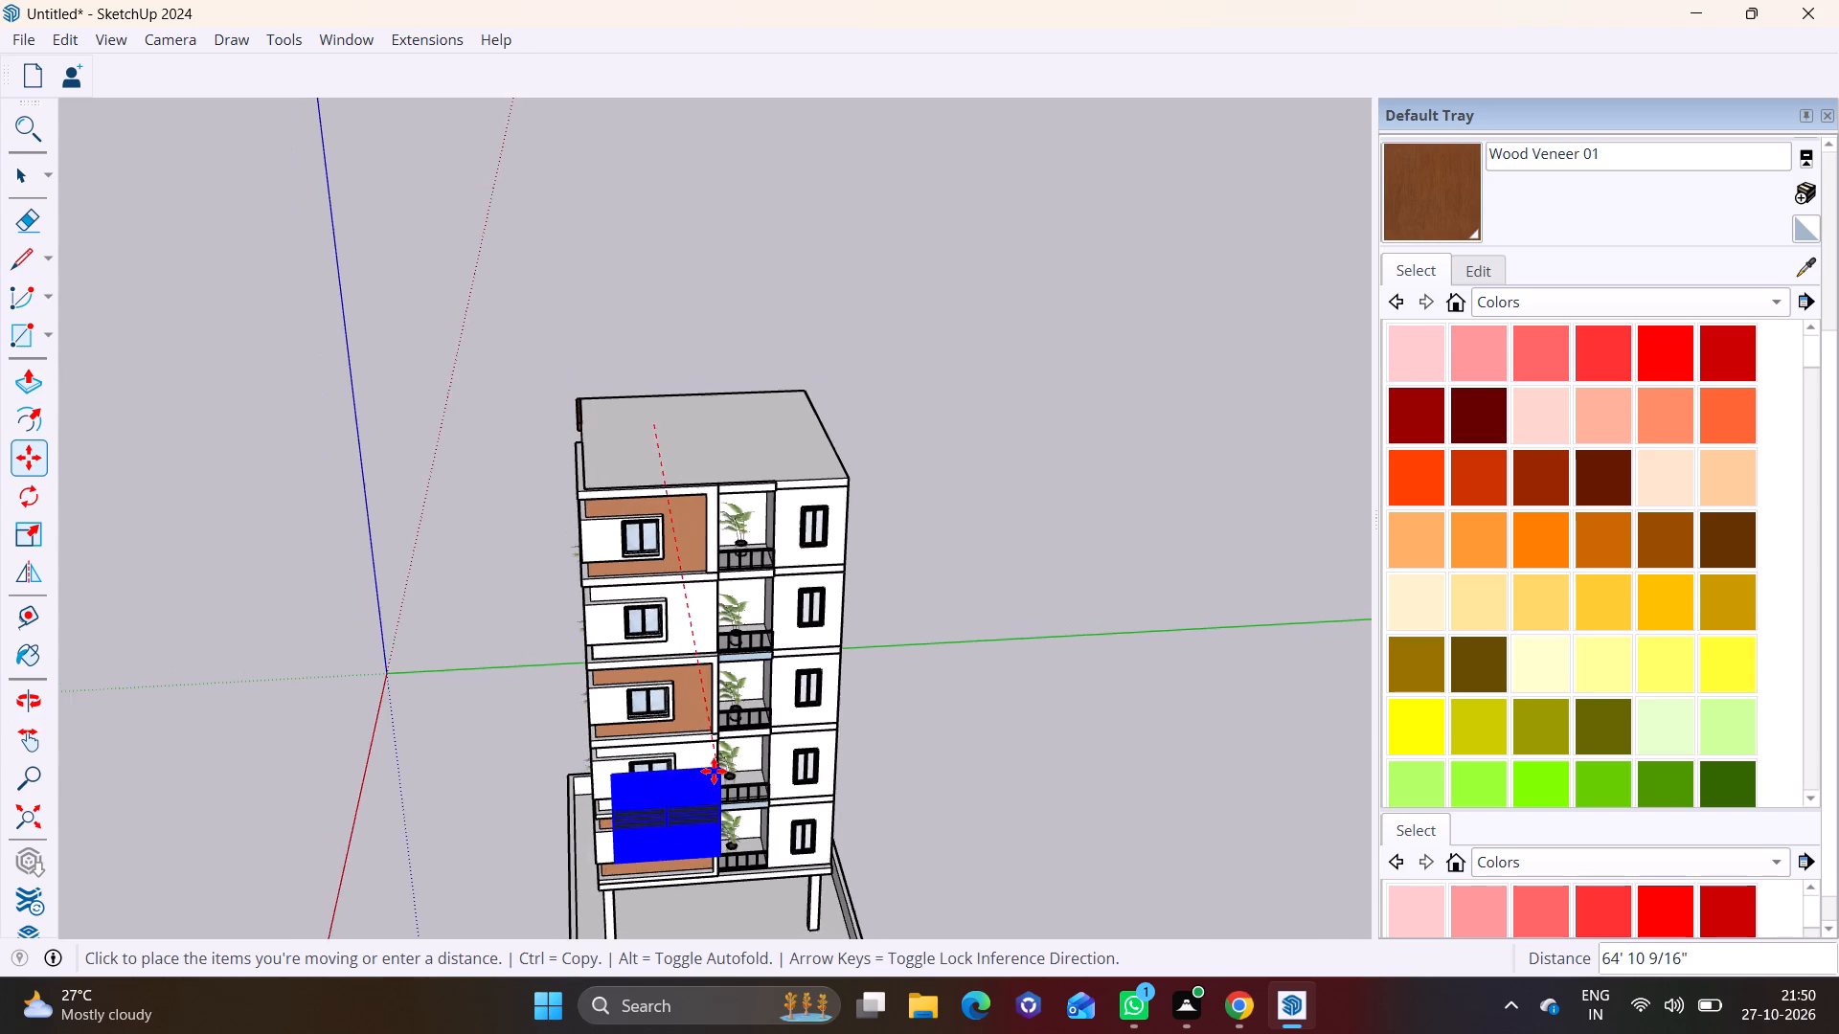
pyautogui.keyDown('shift'); pyautogui.moveTo(714, 771); pyautogui.dragTo(670, 495, button='middle'); pyautogui.keyUp('shift')
pyautogui.scroll(1, 723, 753)
pyautogui.keyDown('shift'); pyautogui.moveTo(722, 753); pyautogui.dragTo(725, 470, button='middle'); pyautogui.keyUp('shift')
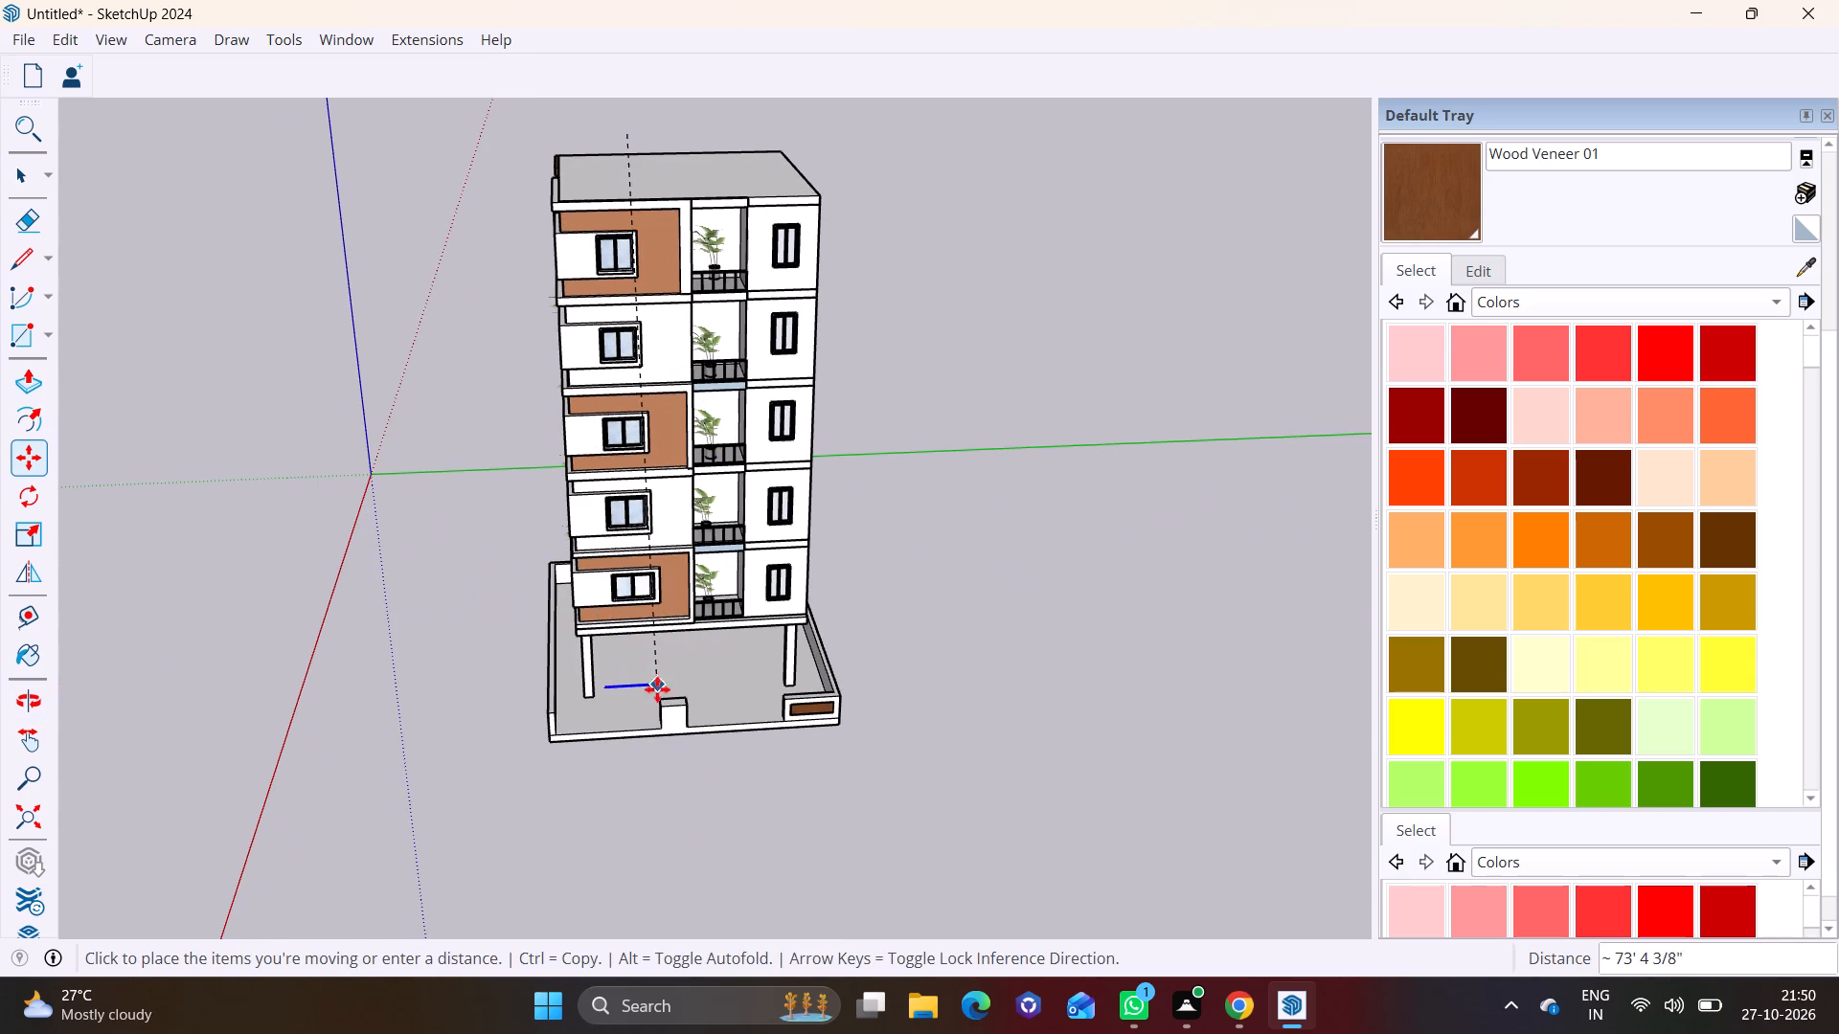
pyautogui.click(661, 714)
# Move the gate by its lower corner onto the slab edge, against the end of the low corner wall.
pyautogui.moveTo(699, 639); pyautogui.dragTo(734, 503, button='middle')
pyautogui.moveTo(684, 694); pyautogui.dragTo(738, 593, button='middle')
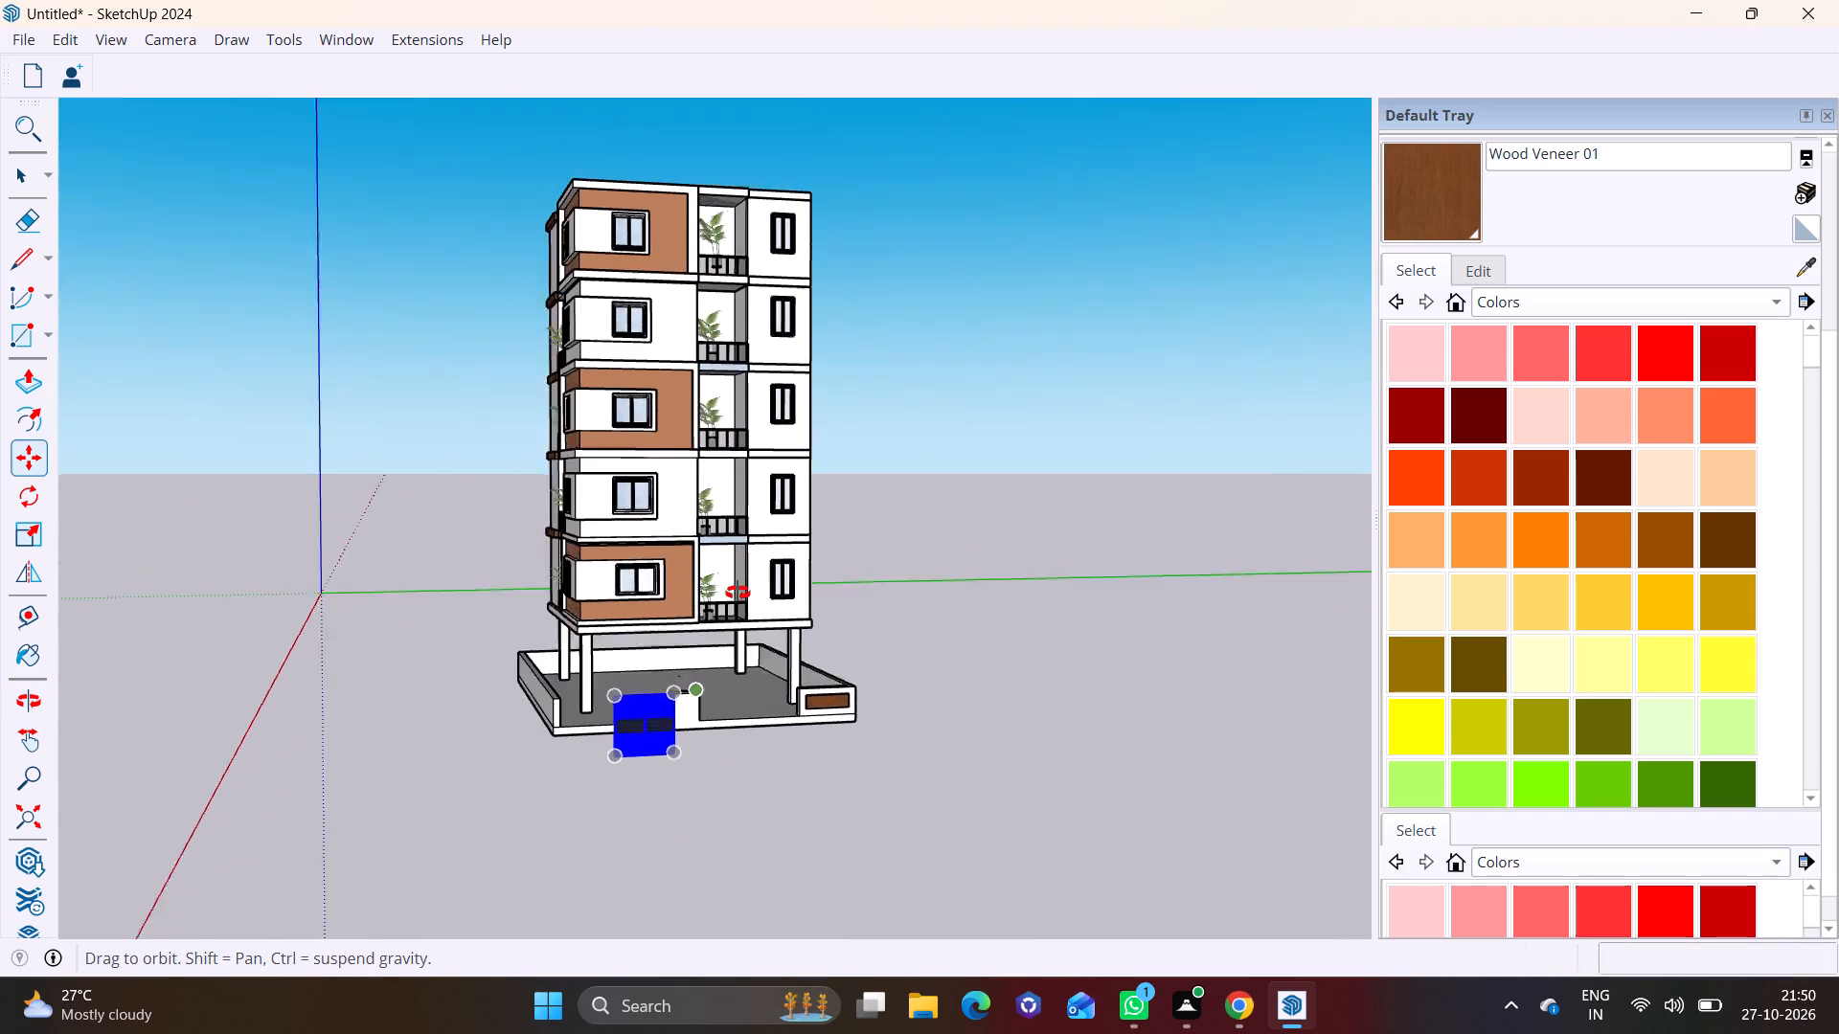
pyautogui.moveTo(738, 593); pyautogui.dragTo(749, 576, button='middle')
pyautogui.scroll(9, 650, 664)
pyautogui.click(568, 879)
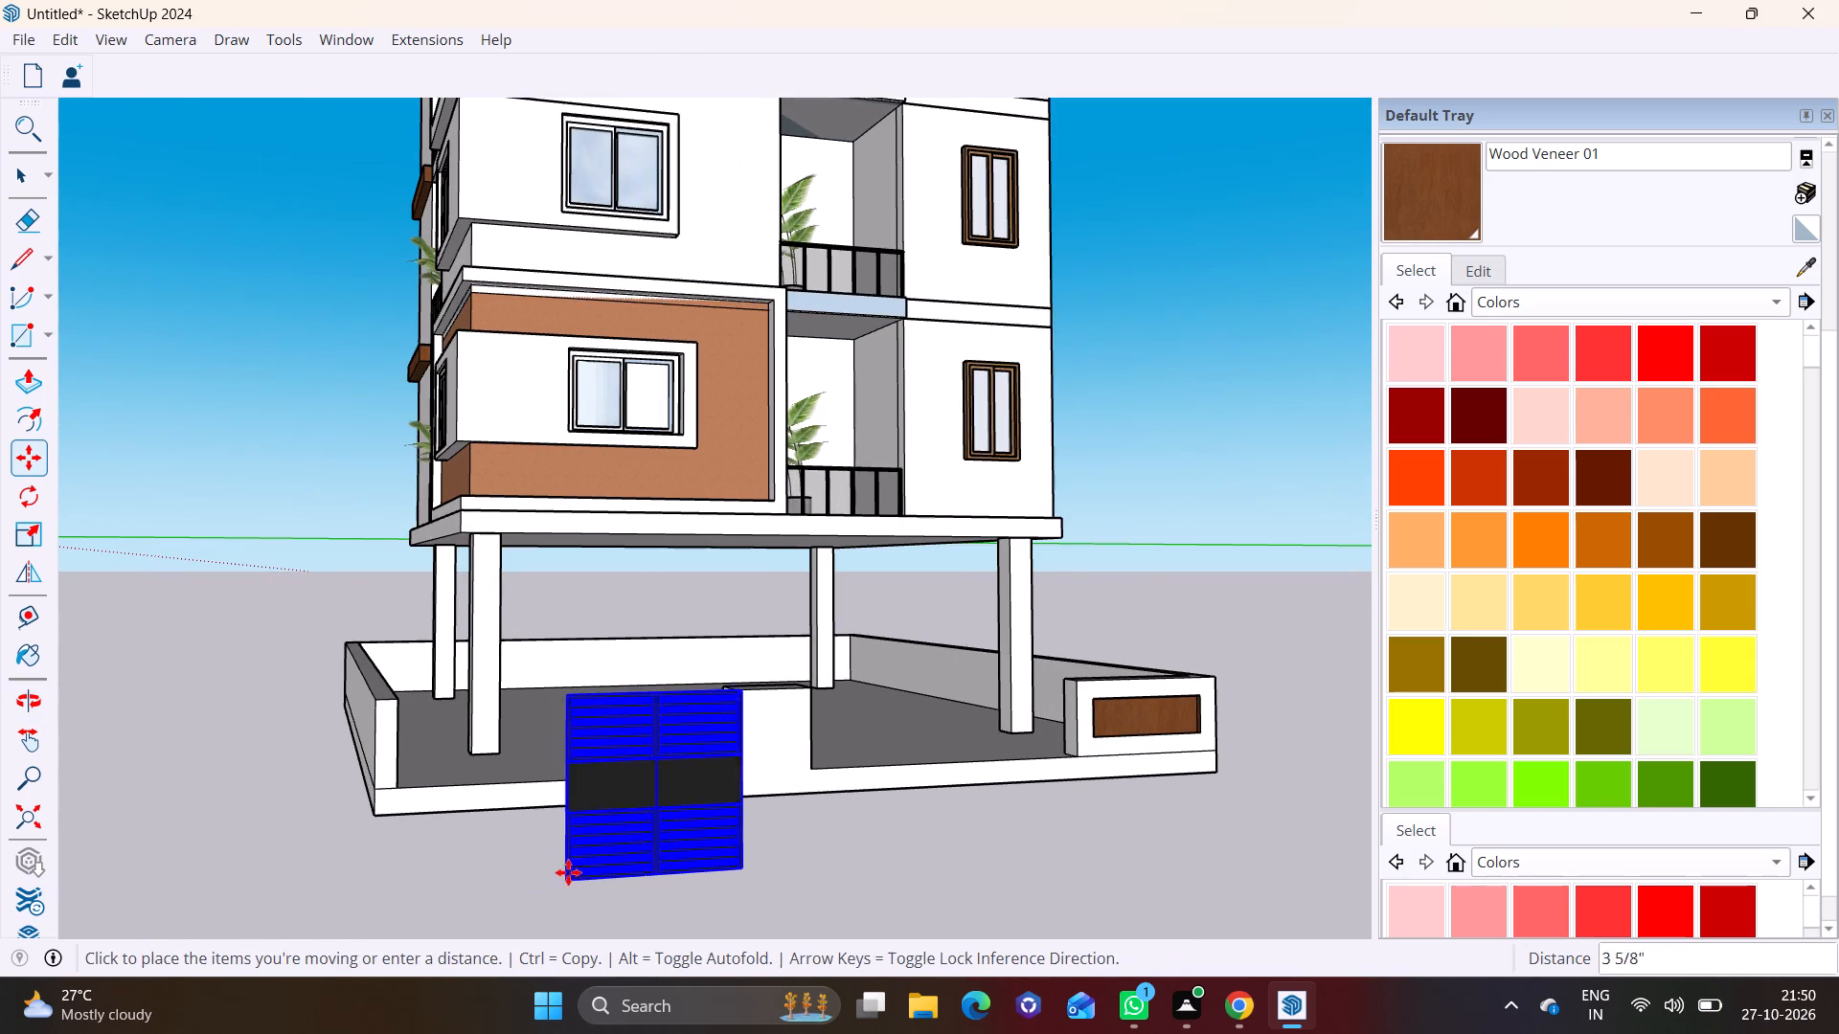
pyautogui.click(397, 779)
# Scale the gate's height down to about 0.46, keeping its bottom on the slab edge.
pyautogui.moveTo(449, 779); pyautogui.dragTo(137, 802, button='middle')
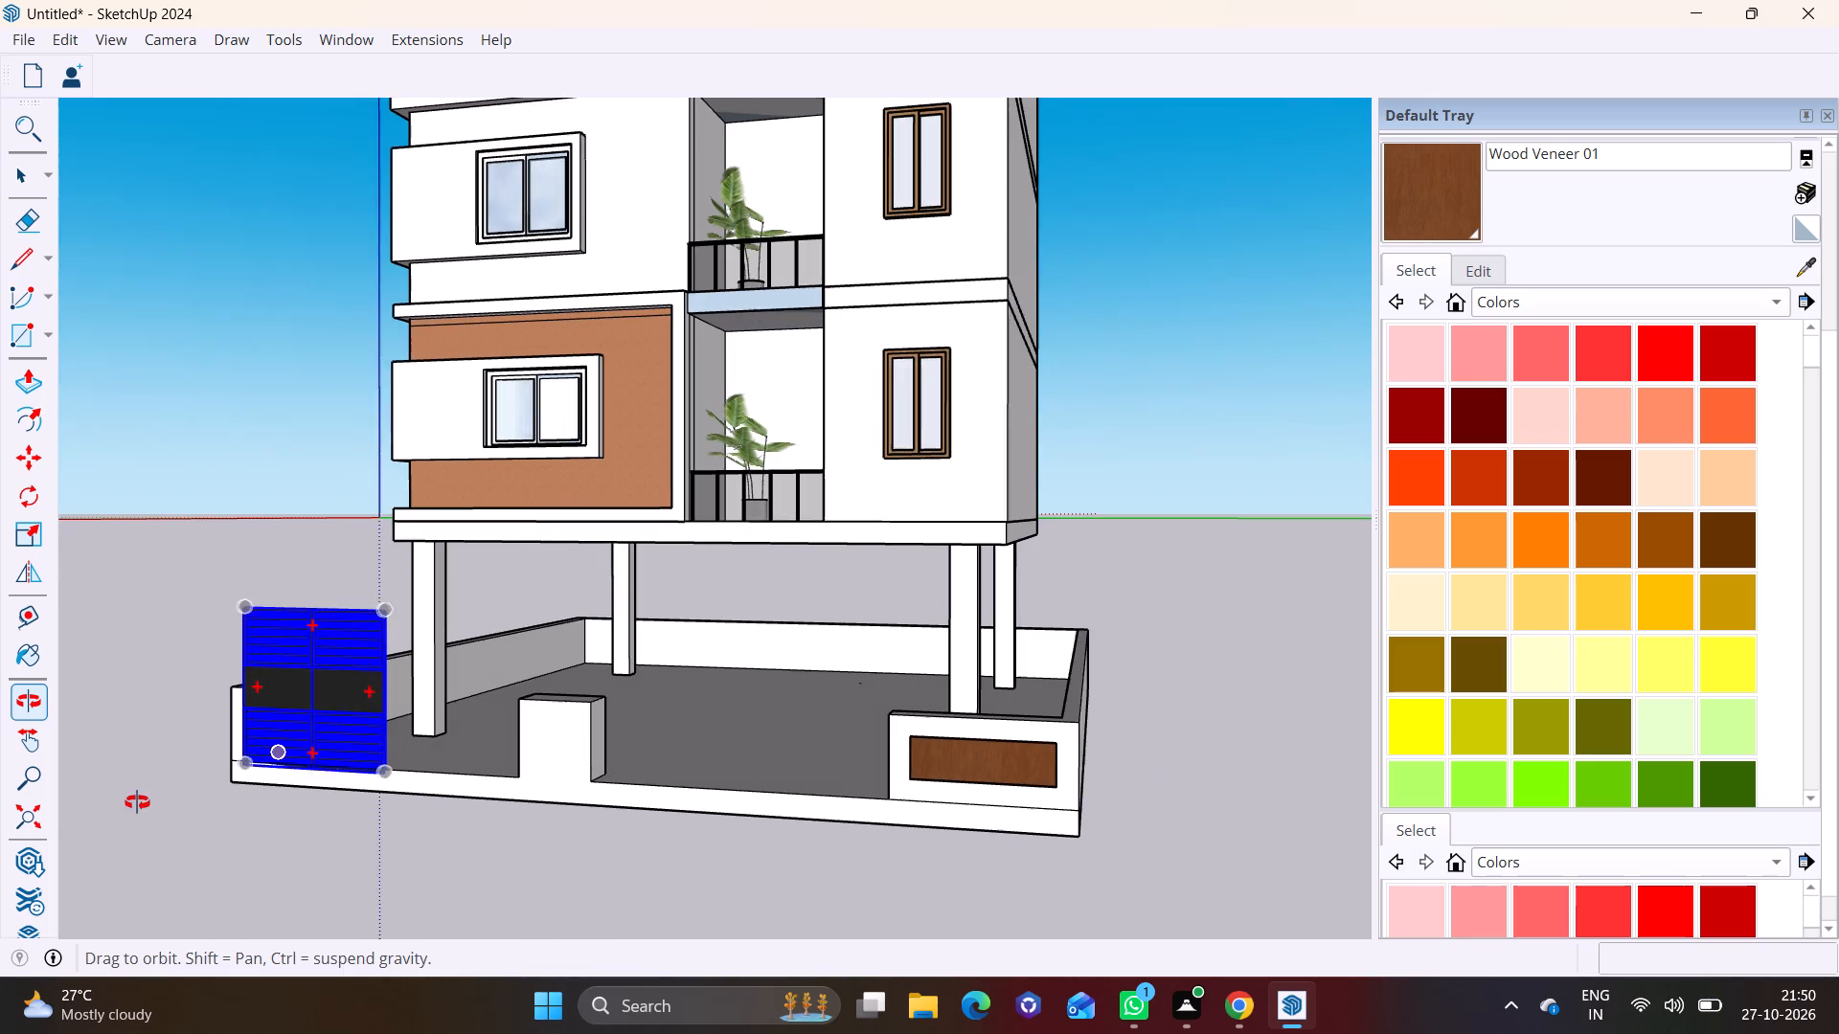
pyautogui.moveTo(137, 802); pyautogui.dragTo(136, 802, button='middle')
pyautogui.press('space')
pyautogui.click(38, 521)
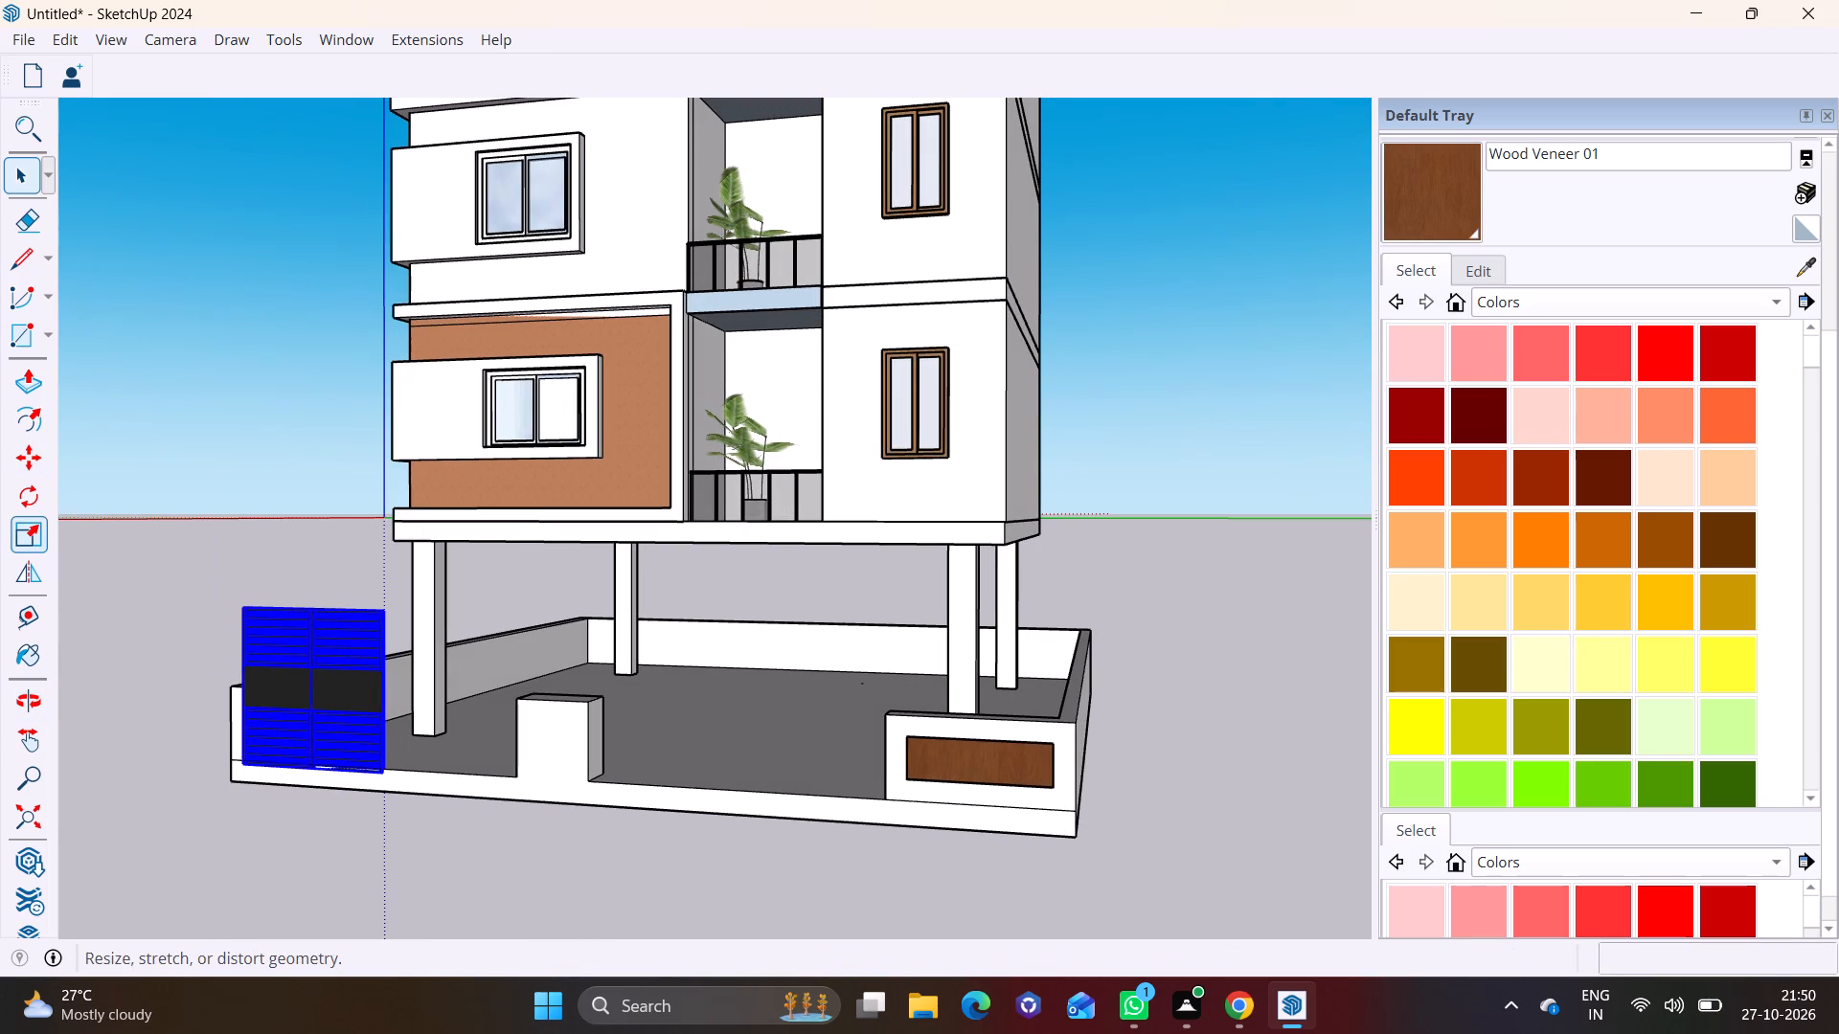
pyautogui.moveTo(340, 686); pyautogui.dragTo(223, 871, button='middle')
pyautogui.scroll(6, 319, 753)
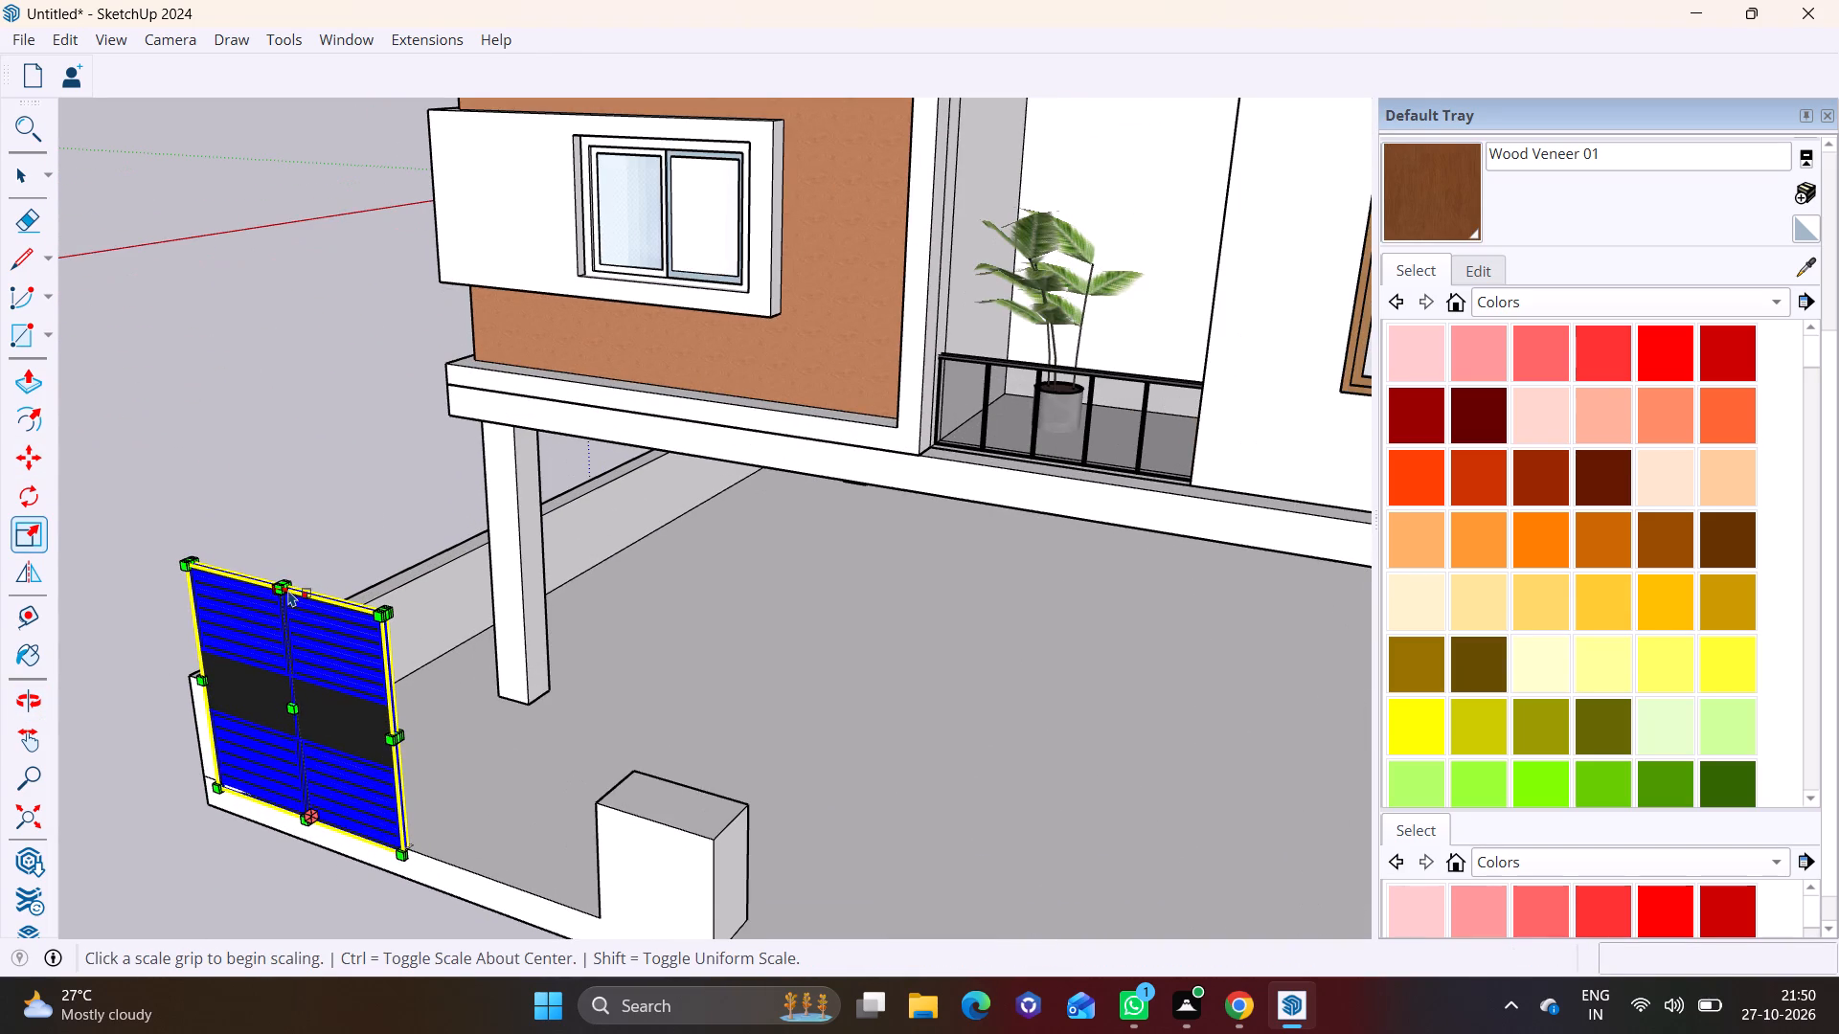
pyautogui.click(291, 588)
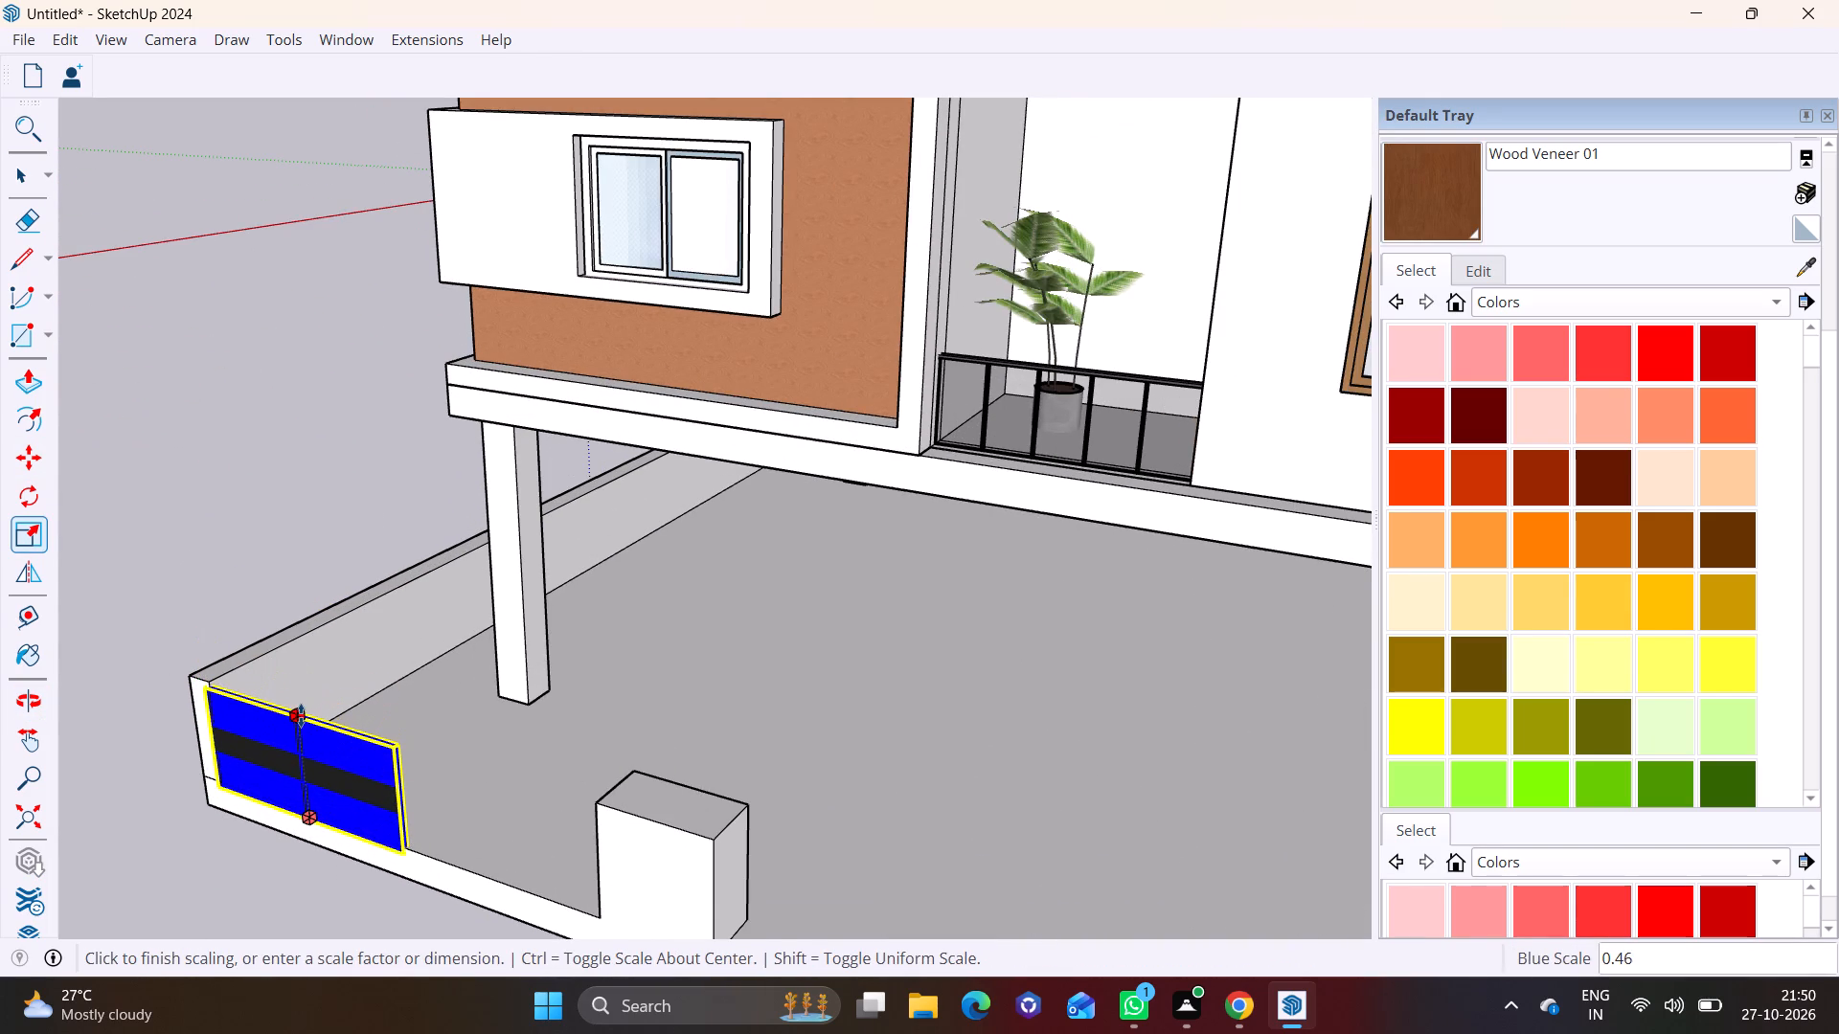
pyautogui.click(301, 715)
# Stretch the gate's width along the slab edge until it reaches the pillar.
pyautogui.scroll(5, 436, 788)
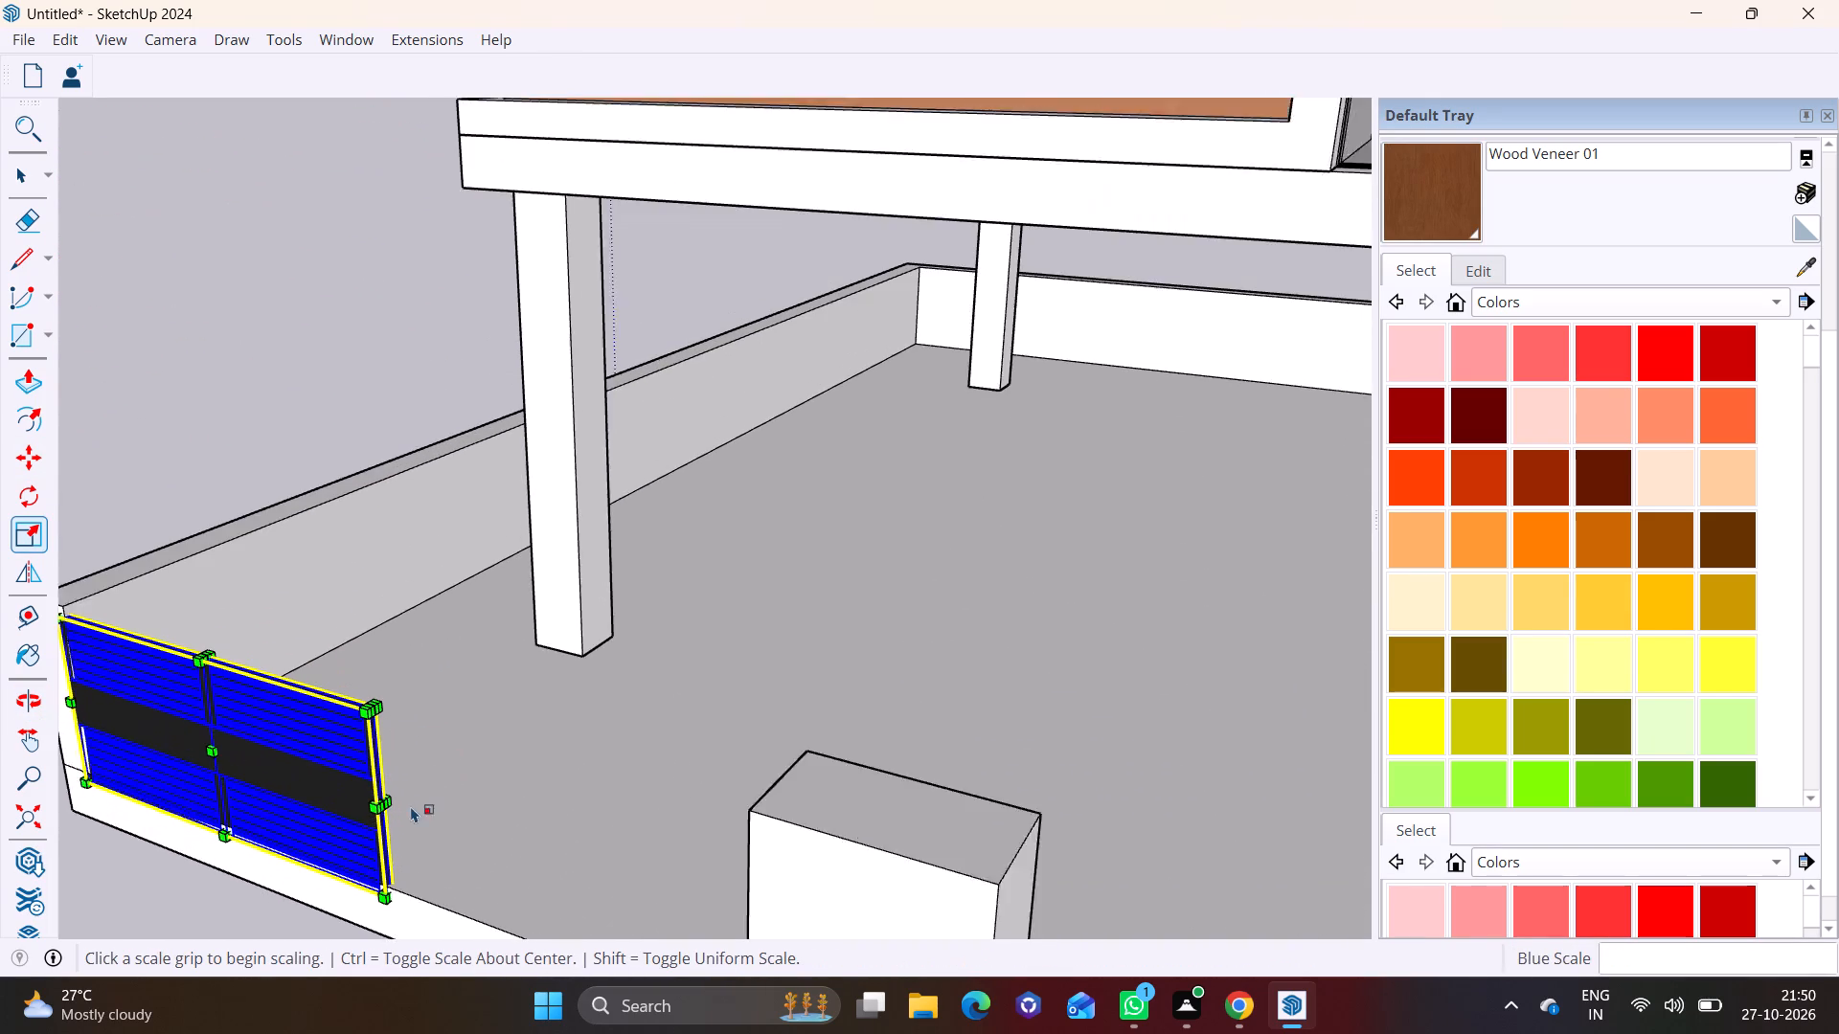
pyautogui.scroll(1, 411, 806)
pyautogui.click(385, 807)
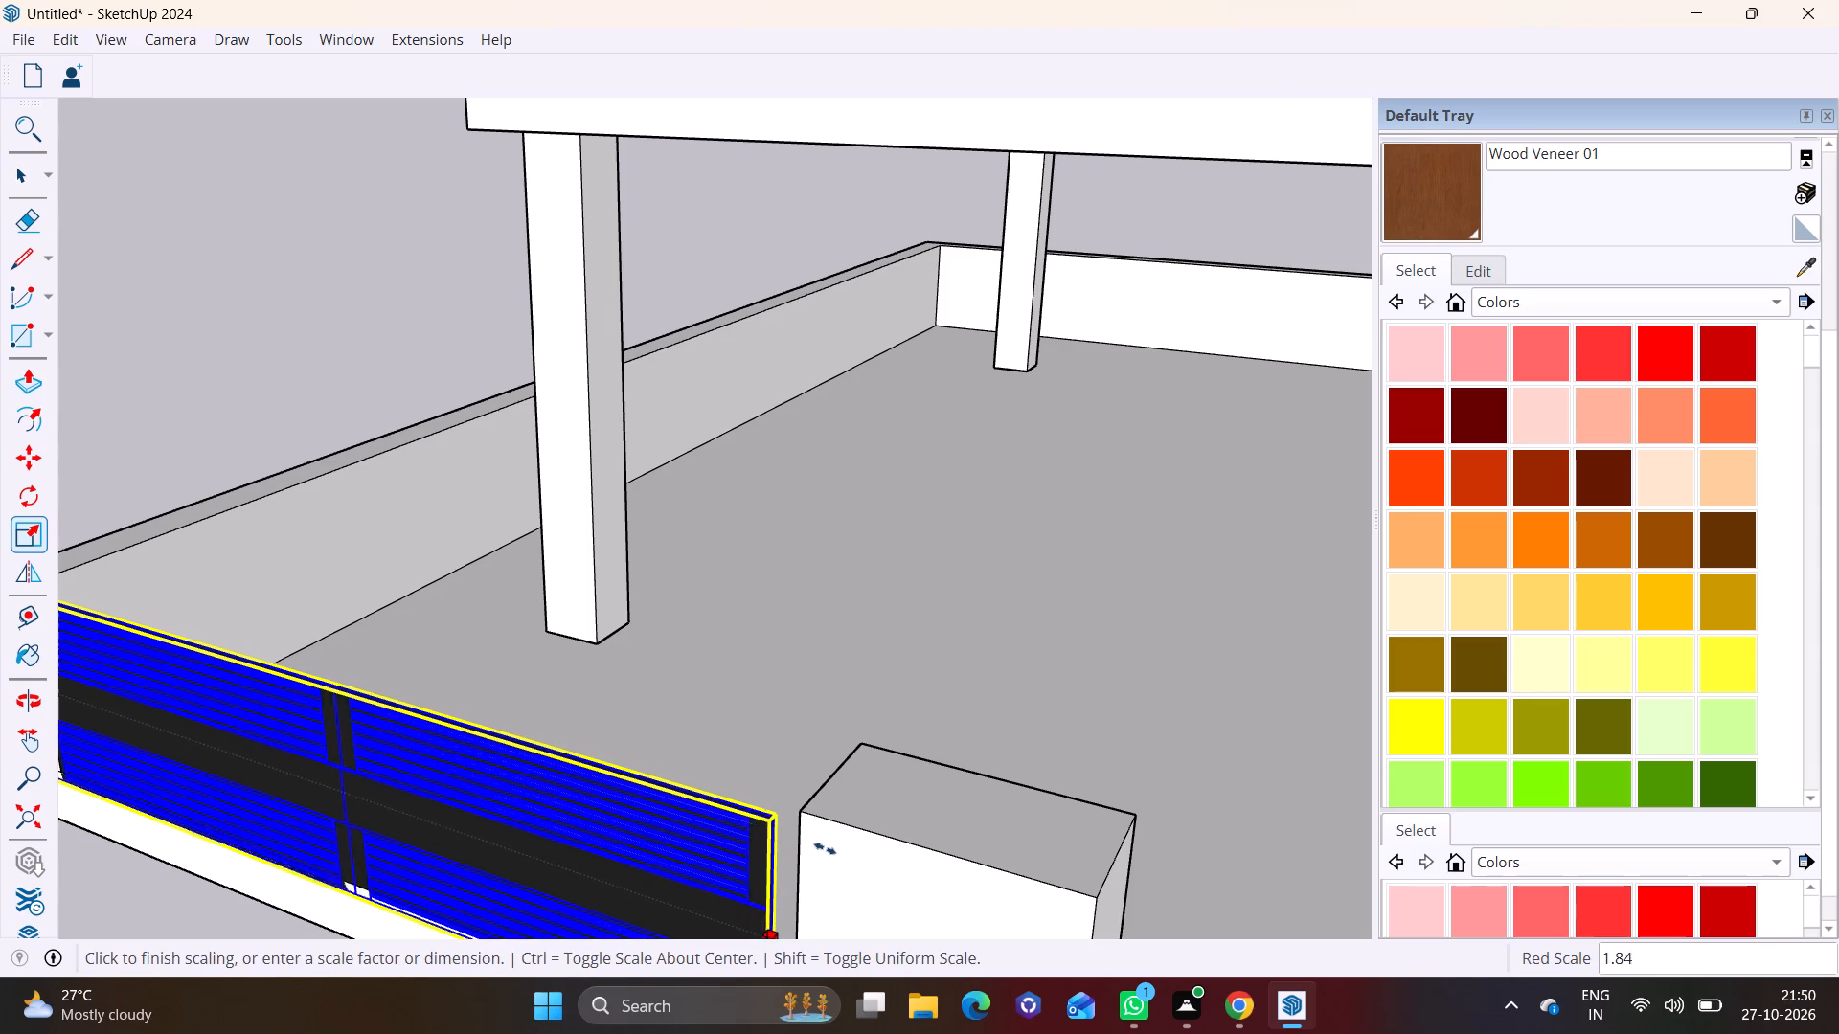
pyautogui.click(859, 848)
pyautogui.press('space')
# Scale the gate's width back slightly so it ends flush at the pillar's near edge, and deselect it.
pyautogui.scroll(-4, 644, 728)
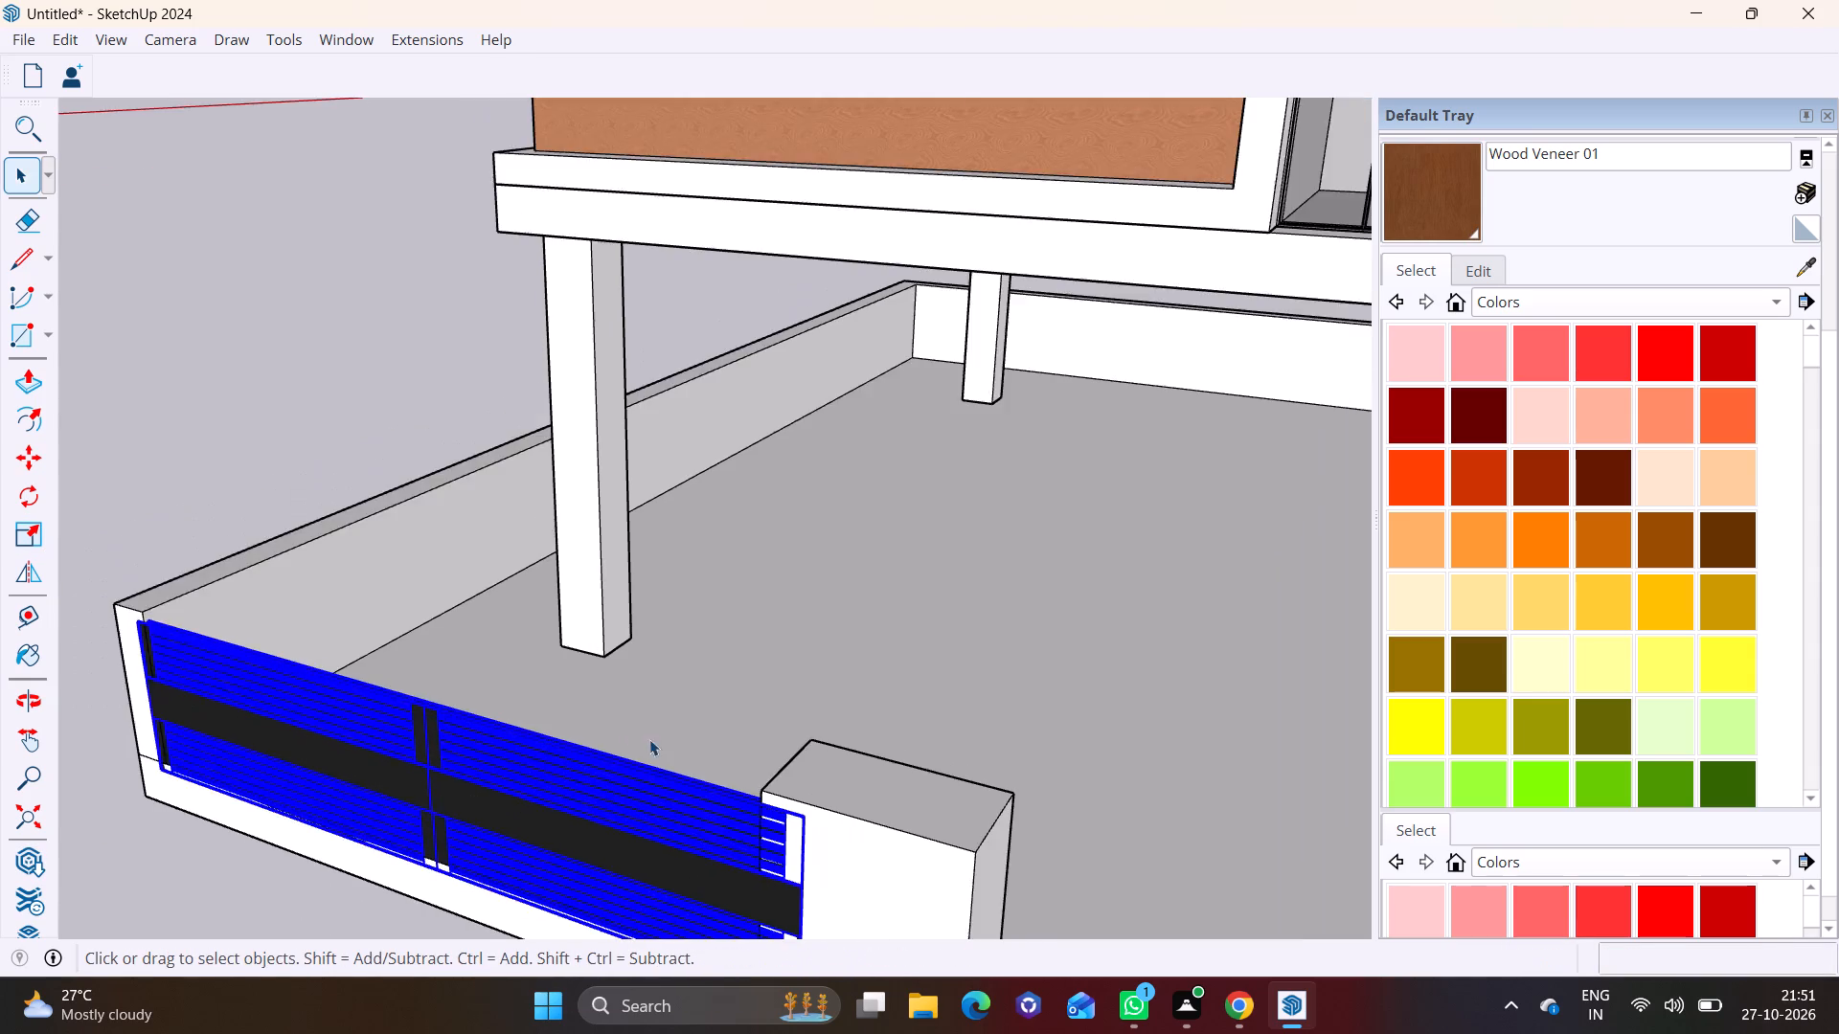
pyautogui.scroll(-2, 649, 739)
pyautogui.keyDown('shift'); pyautogui.moveTo(706, 787); pyautogui.dragTo(734, 680, button='middle'); pyautogui.keyUp('shift')
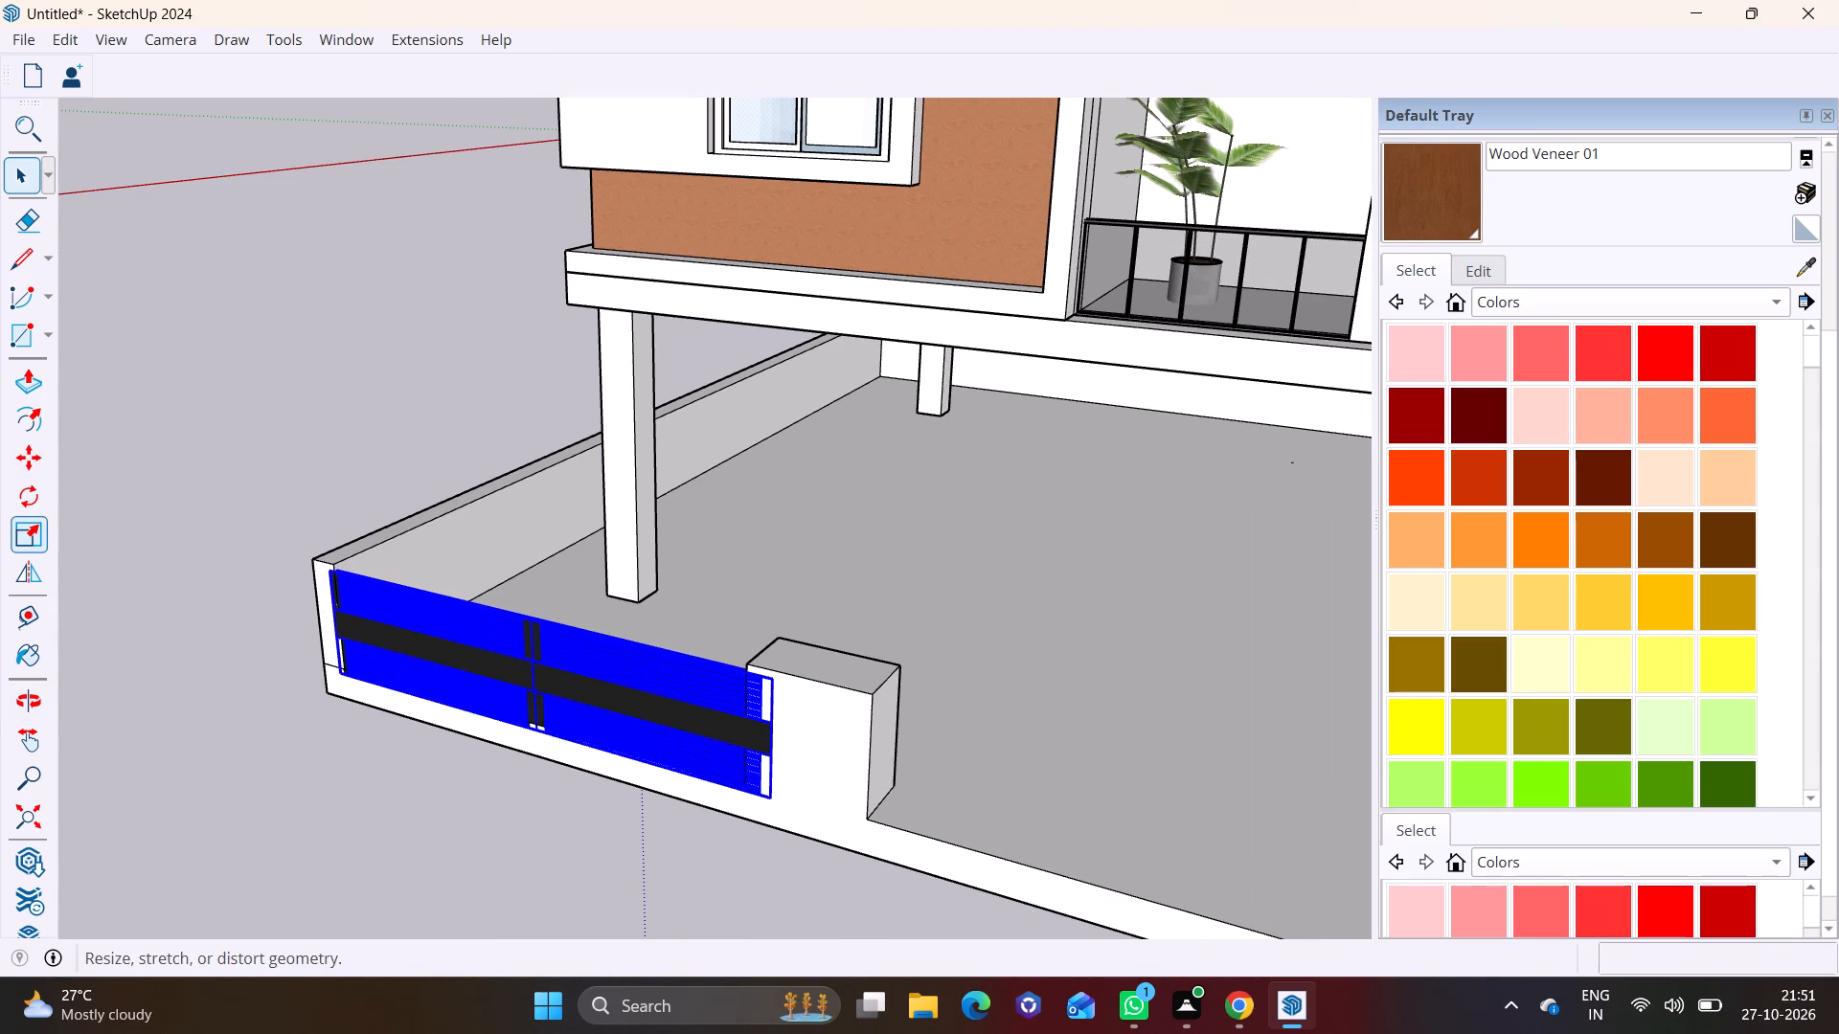
pyautogui.click(22, 520)
pyautogui.scroll(5, 677, 729)
pyautogui.moveTo(829, 742); pyautogui.dragTo(791, 742, button='middle')
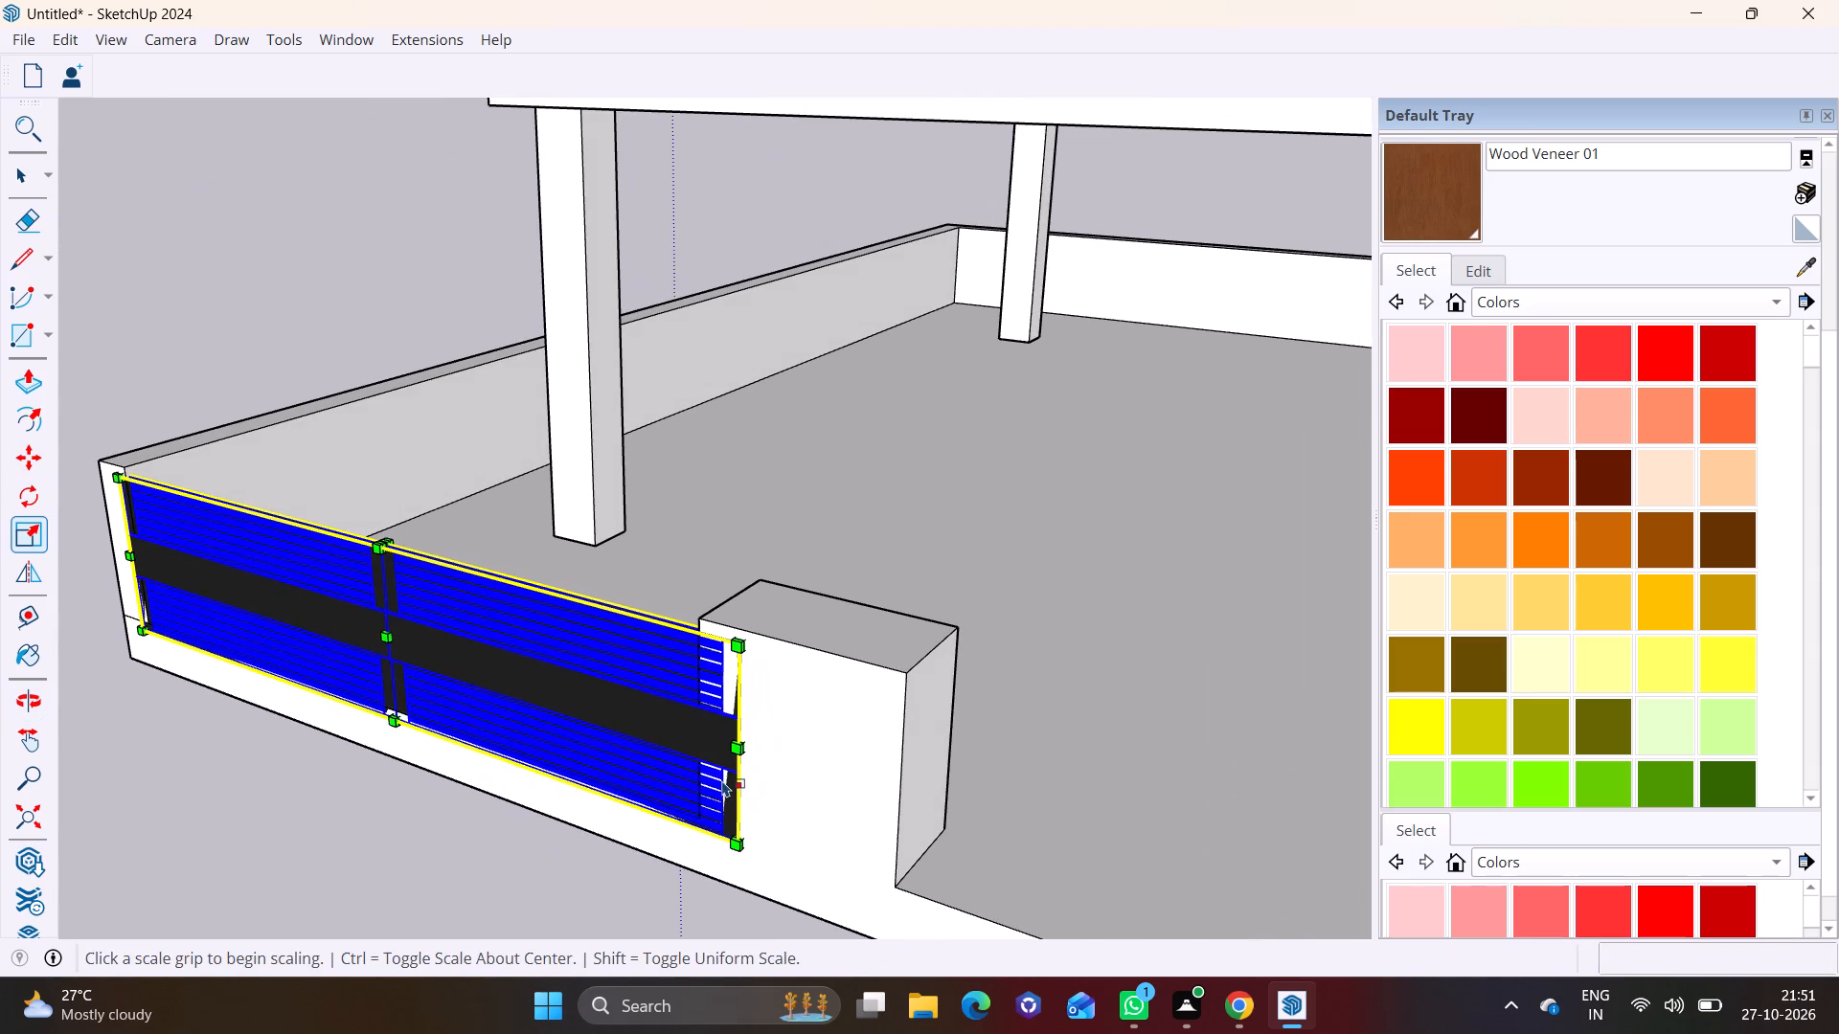
pyautogui.click(748, 745)
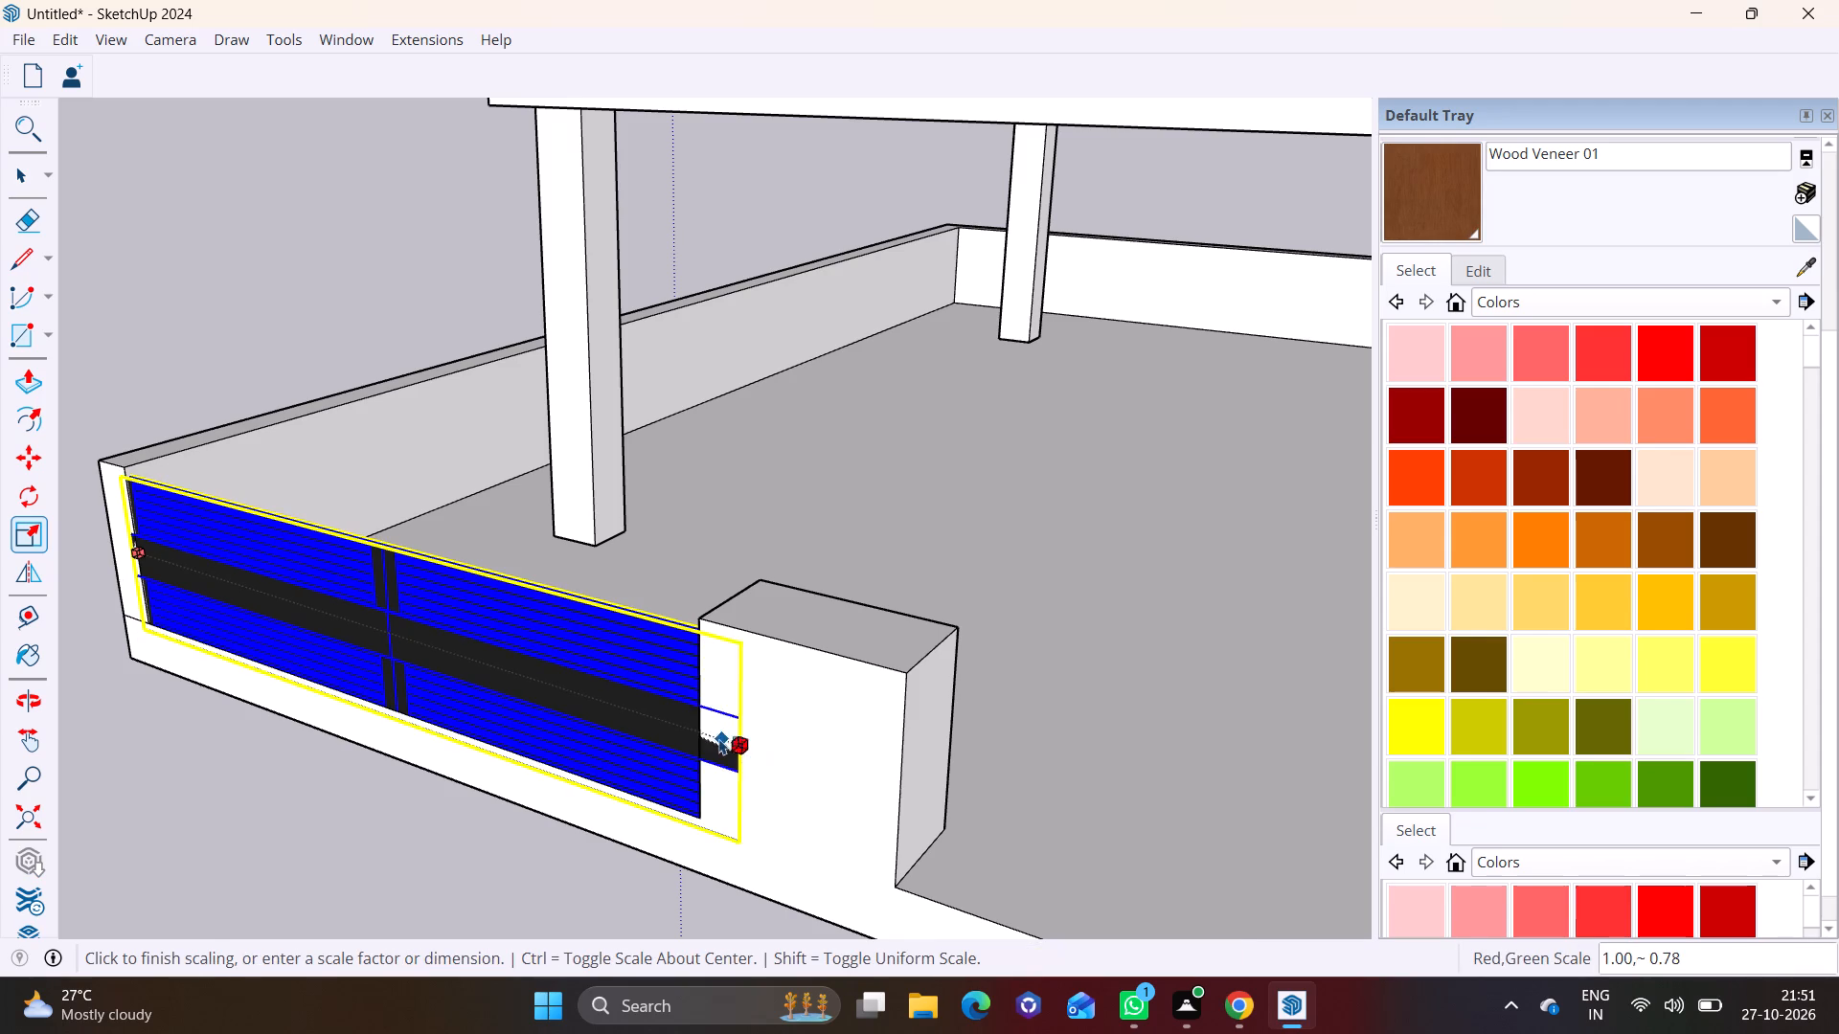
pyautogui.click(703, 733)
pyautogui.press('space')
pyautogui.click(982, 753)
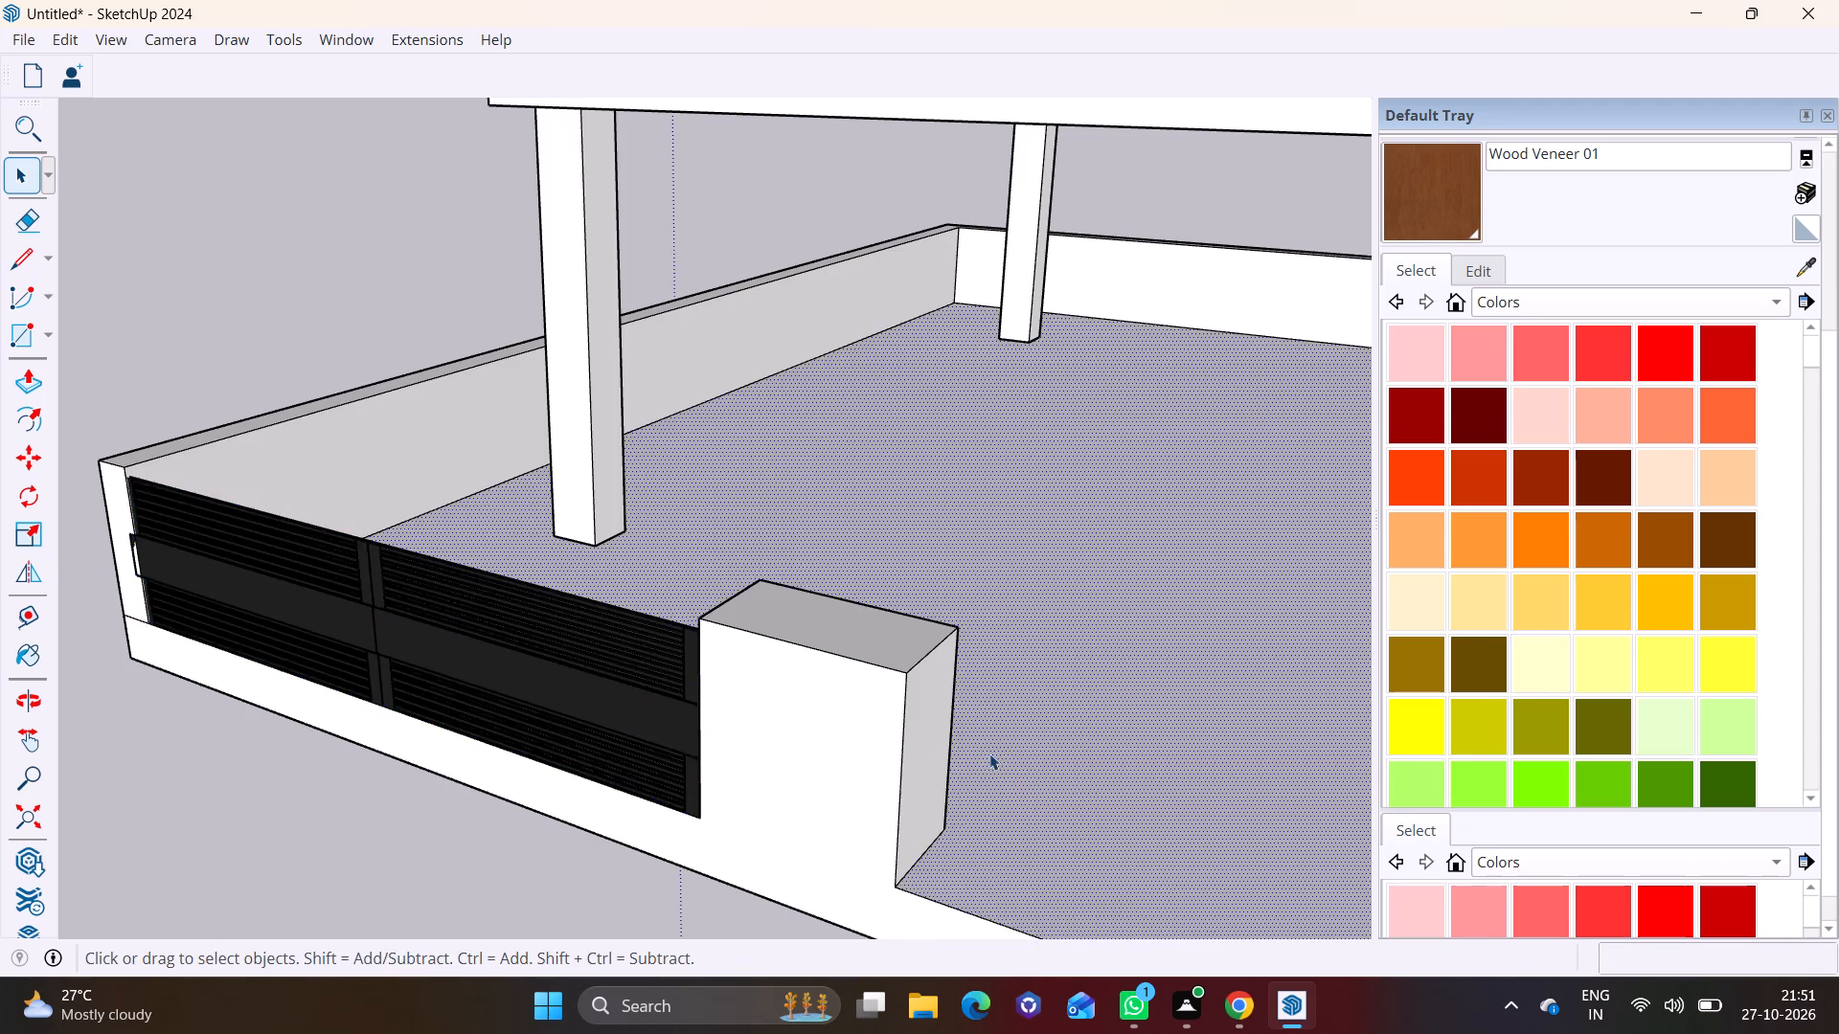
# Copy the fitted gate to the other side of the pillar, towards the wood-panelled wall segment.
pyautogui.scroll(-12, 996, 749)
pyautogui.moveTo(783, 678); pyautogui.dragTo(583, 668, button='middle')
pyautogui.moveTo(608, 685); pyautogui.dragTo(637, 666, button='middle')
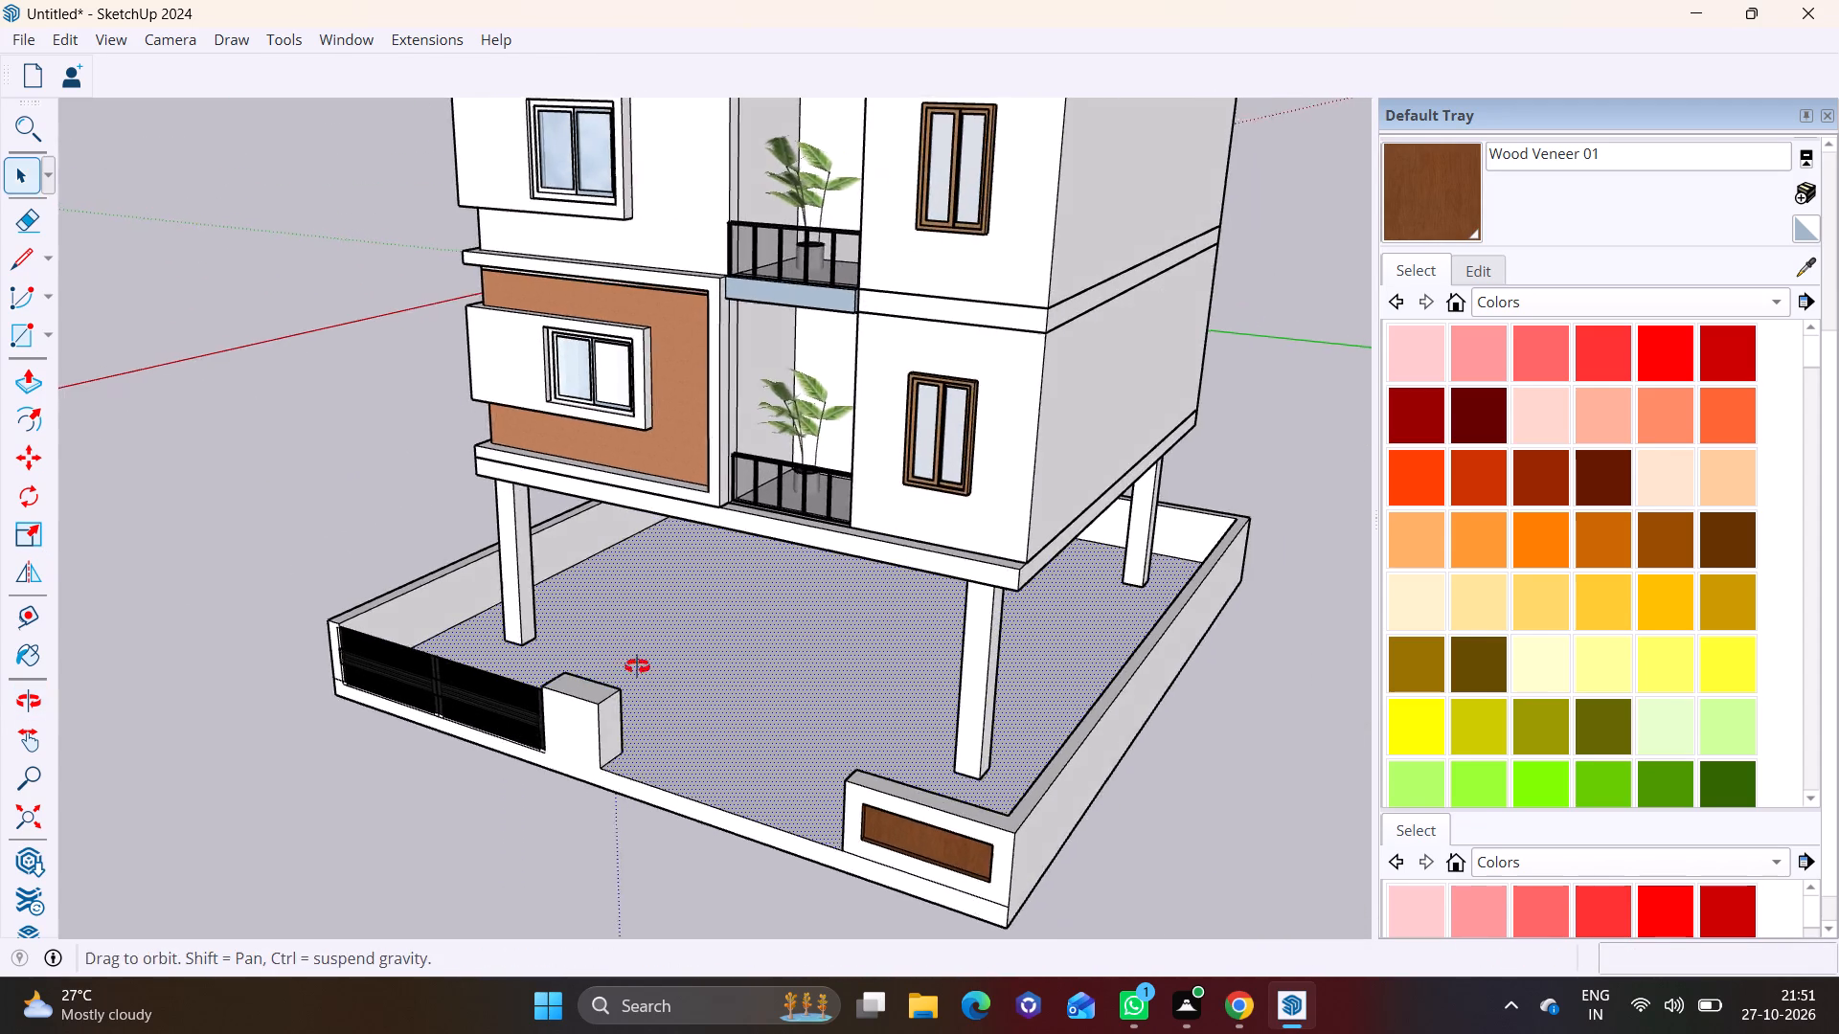
pyautogui.moveTo(637, 666); pyautogui.dragTo(721, 584, button='middle')
pyautogui.scroll(5, 485, 705)
pyautogui.click(550, 677)
pyautogui.press('m')
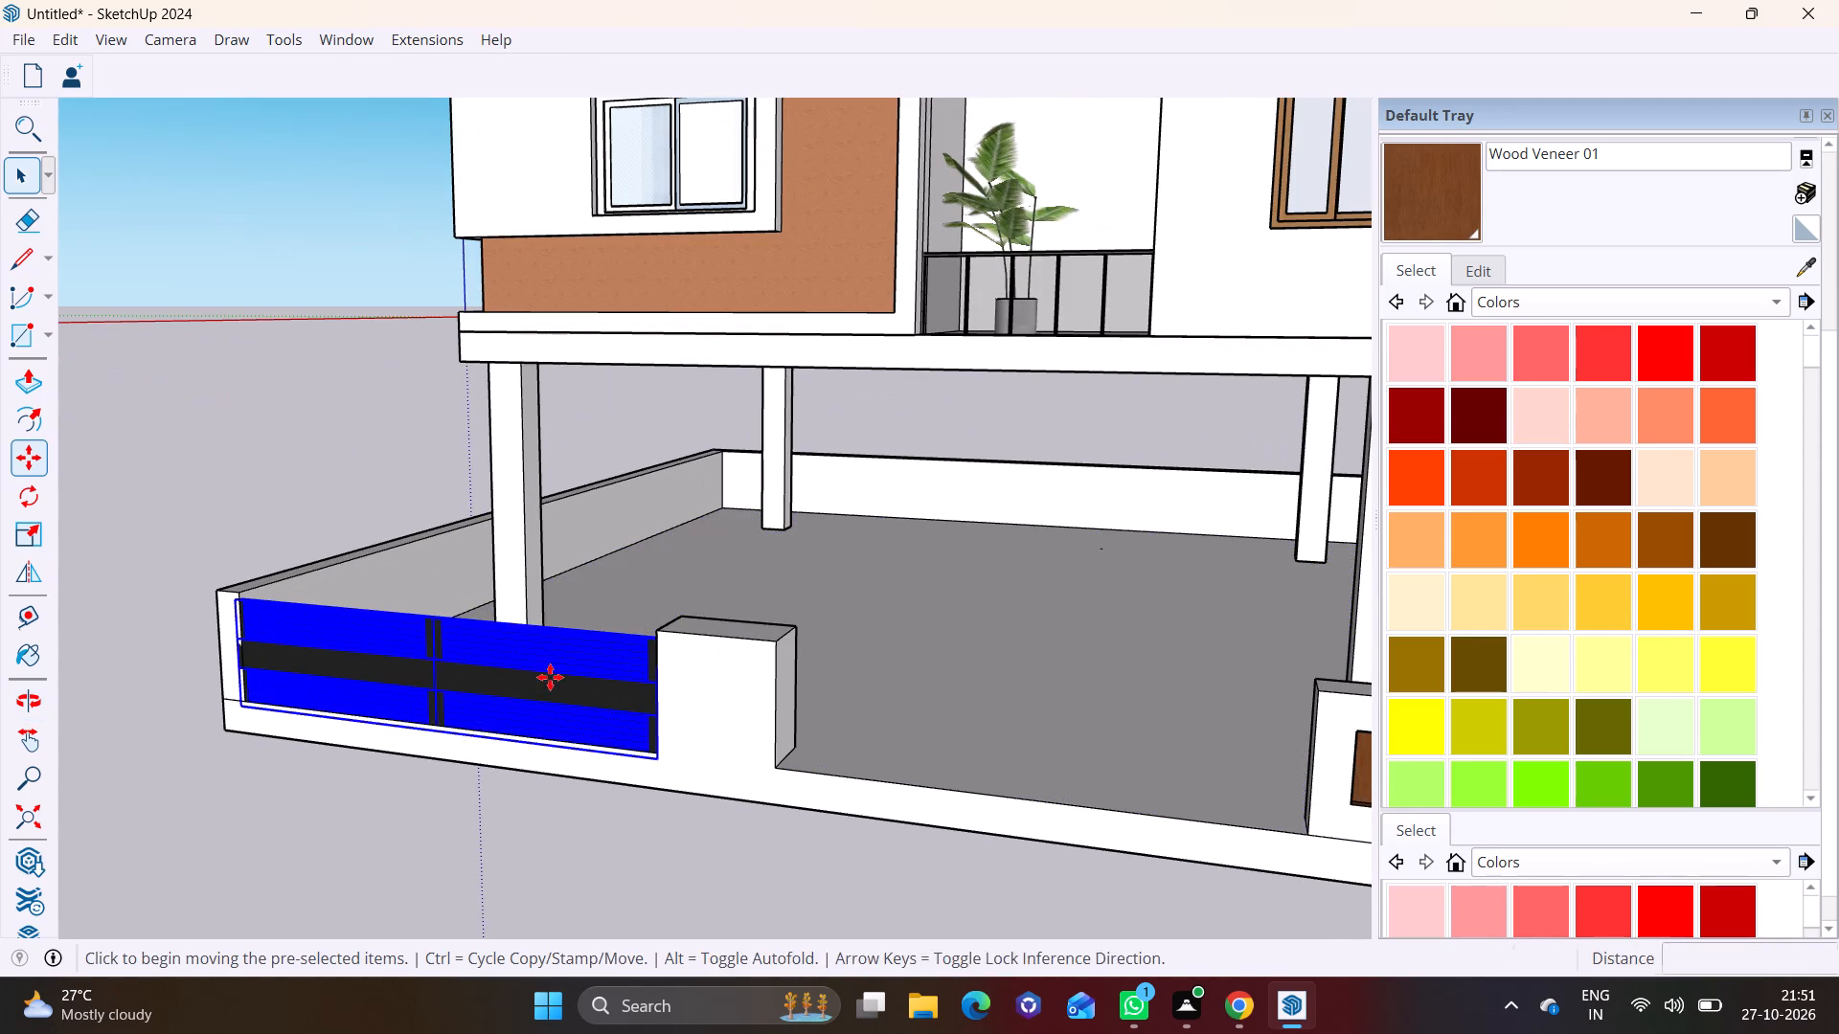
pyautogui.click(245, 598)
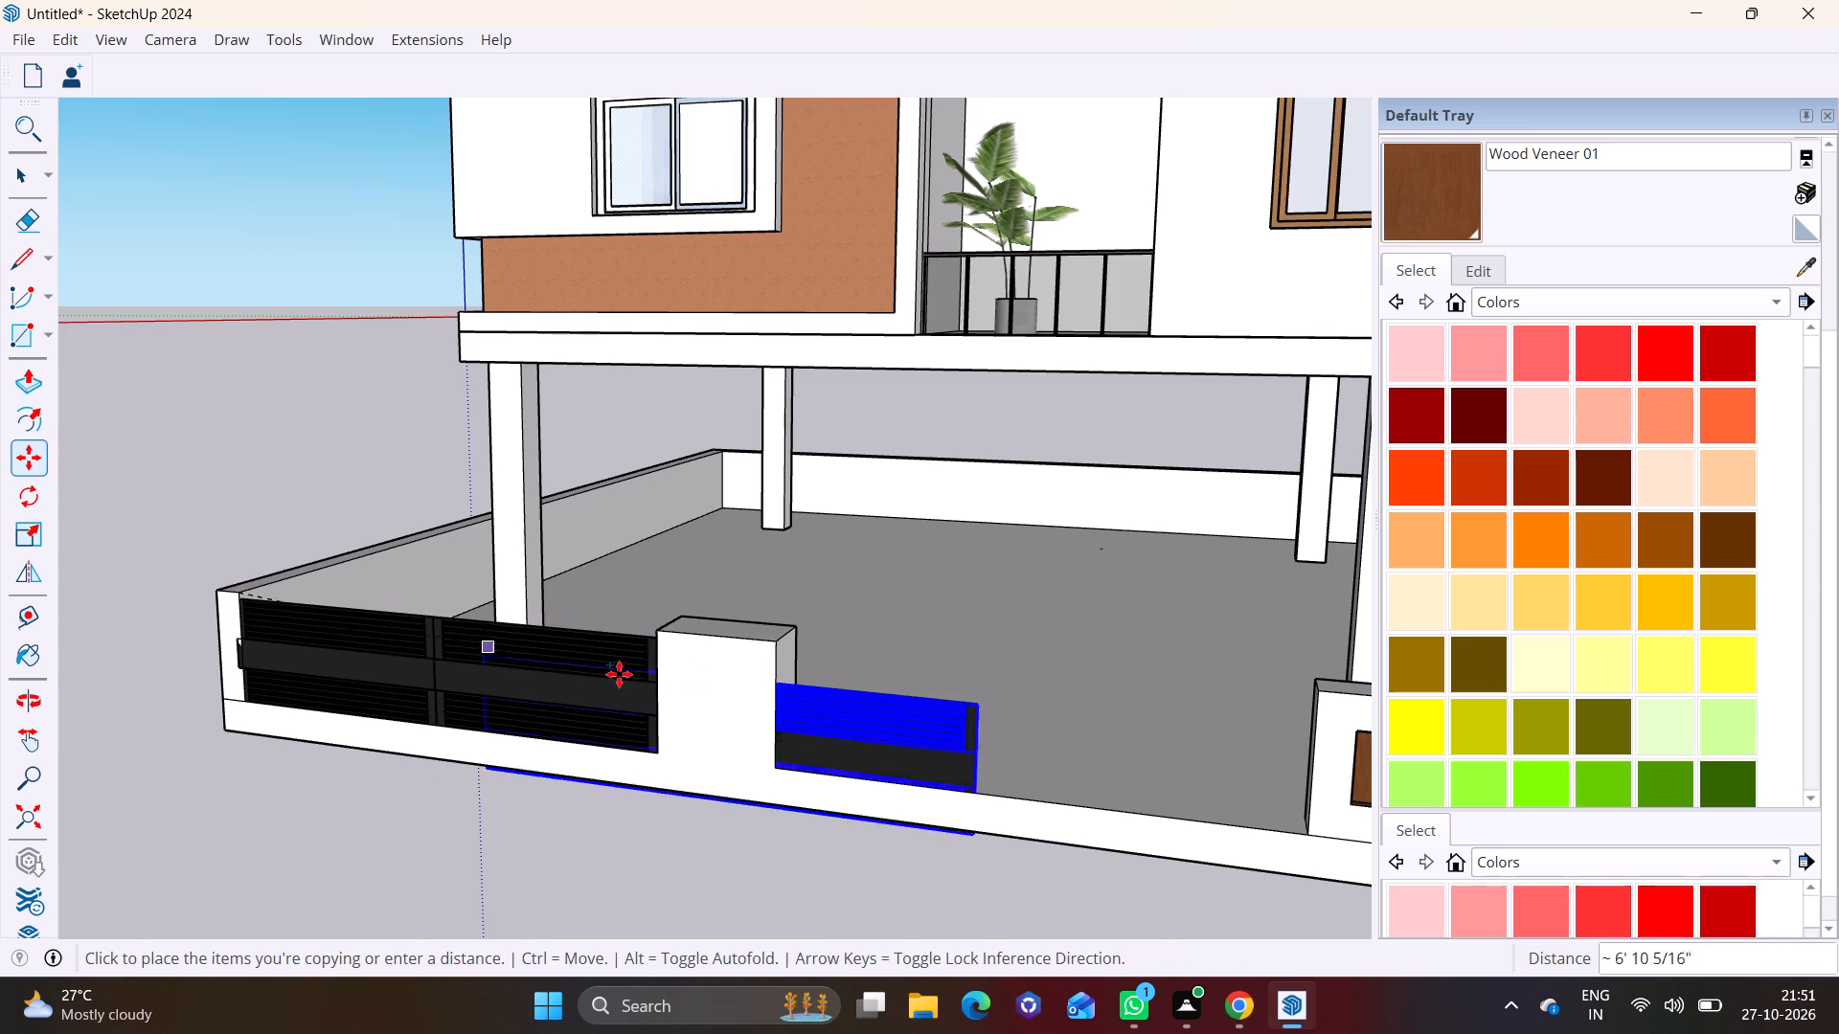
pyautogui.moveTo(783, 641); pyautogui.dragTo(787, 626)
# Shift the copied gate about 1 13/16" along the slab edge to align its upper corner with the pillar.
pyautogui.moveTo(863, 653); pyautogui.dragTo(806, 653, button='middle')
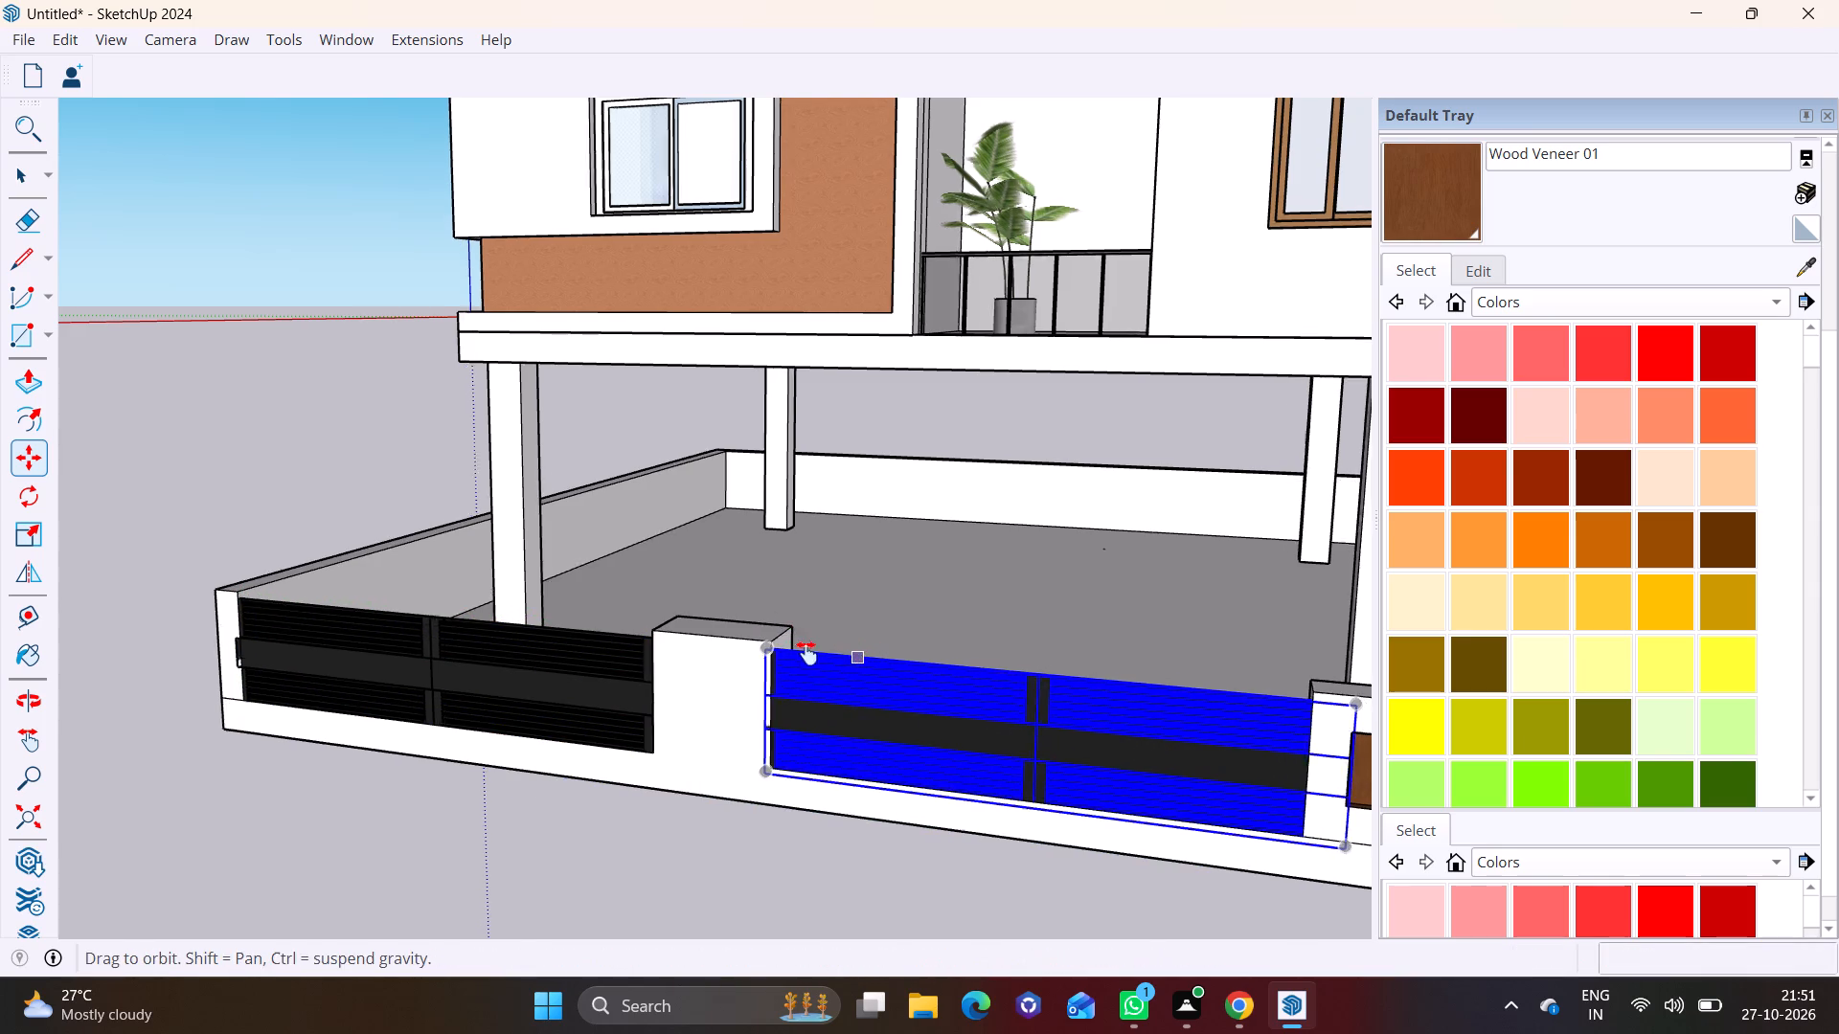
pyautogui.moveTo(806, 653); pyautogui.dragTo(617, 656, button='middle')
pyautogui.scroll(6, 582, 663)
pyautogui.click(336, 629)
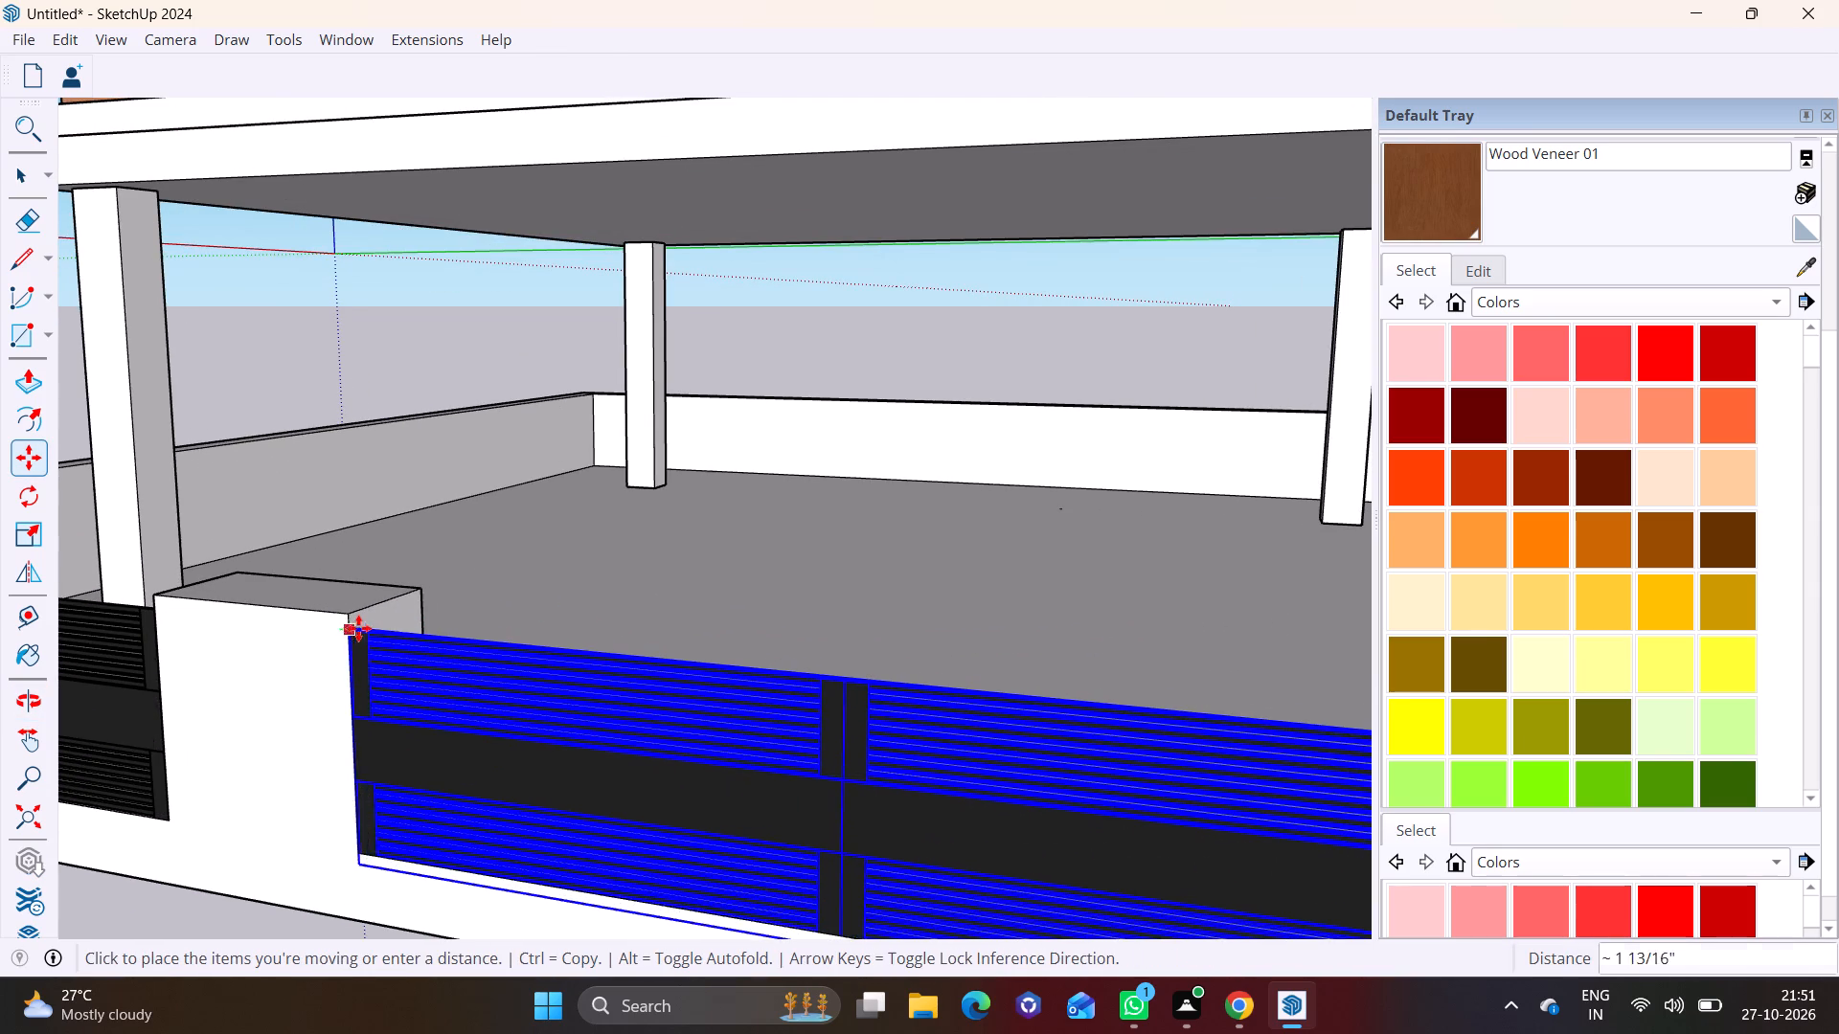
pyautogui.click(361, 629)
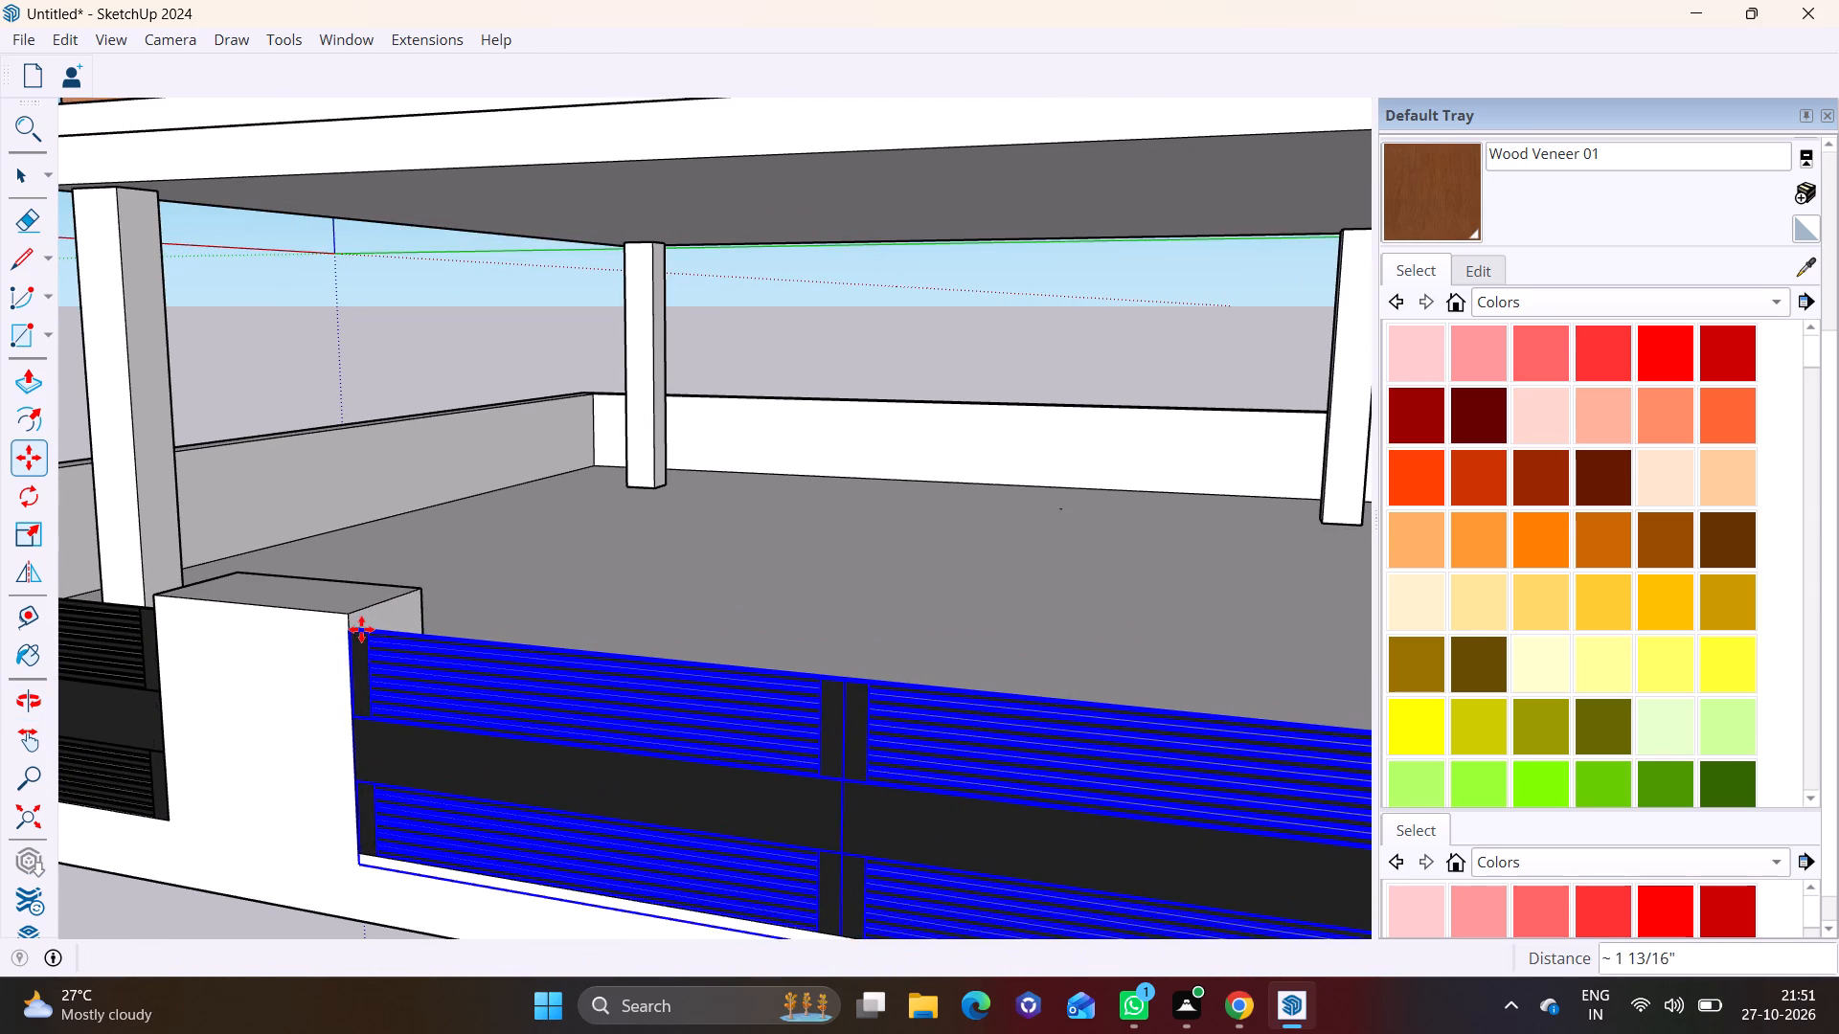
# Scale the copied gate's width down so it ends flush against the wood-panelled wall segment.
pyautogui.scroll(-7, 421, 681)
pyautogui.click(24, 542)
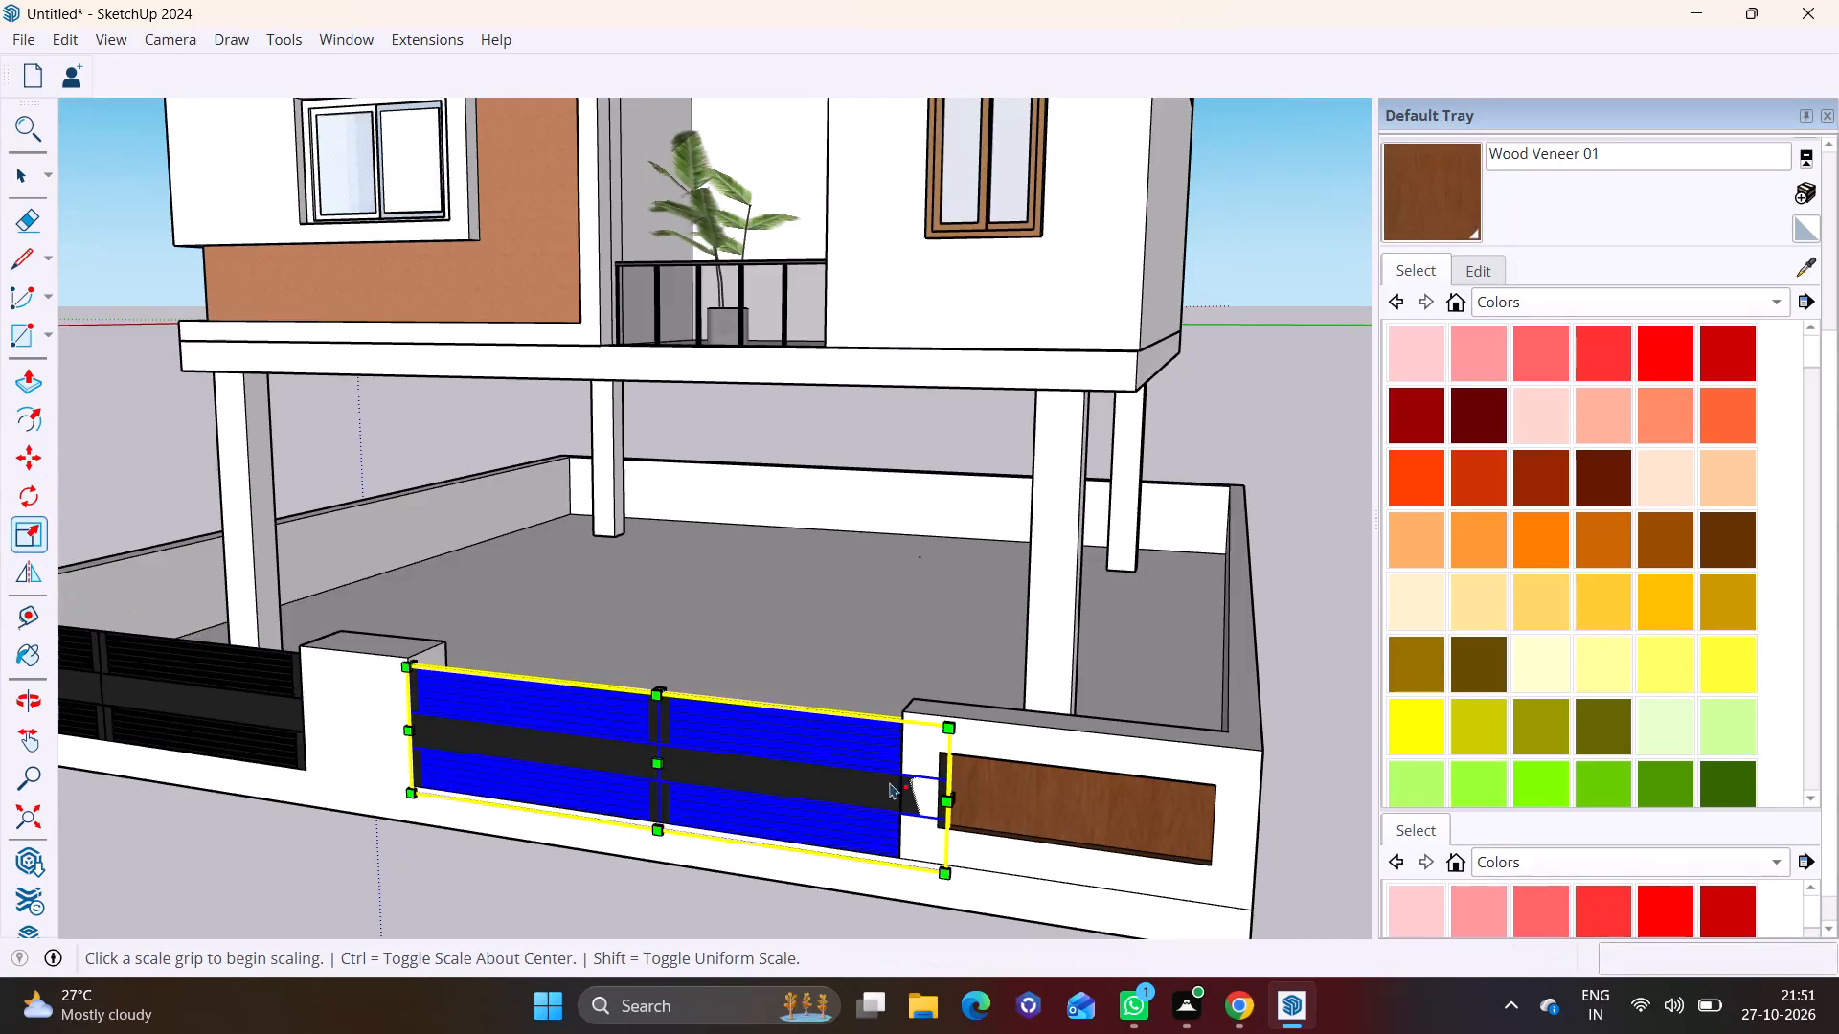
pyautogui.scroll(6, 1024, 786)
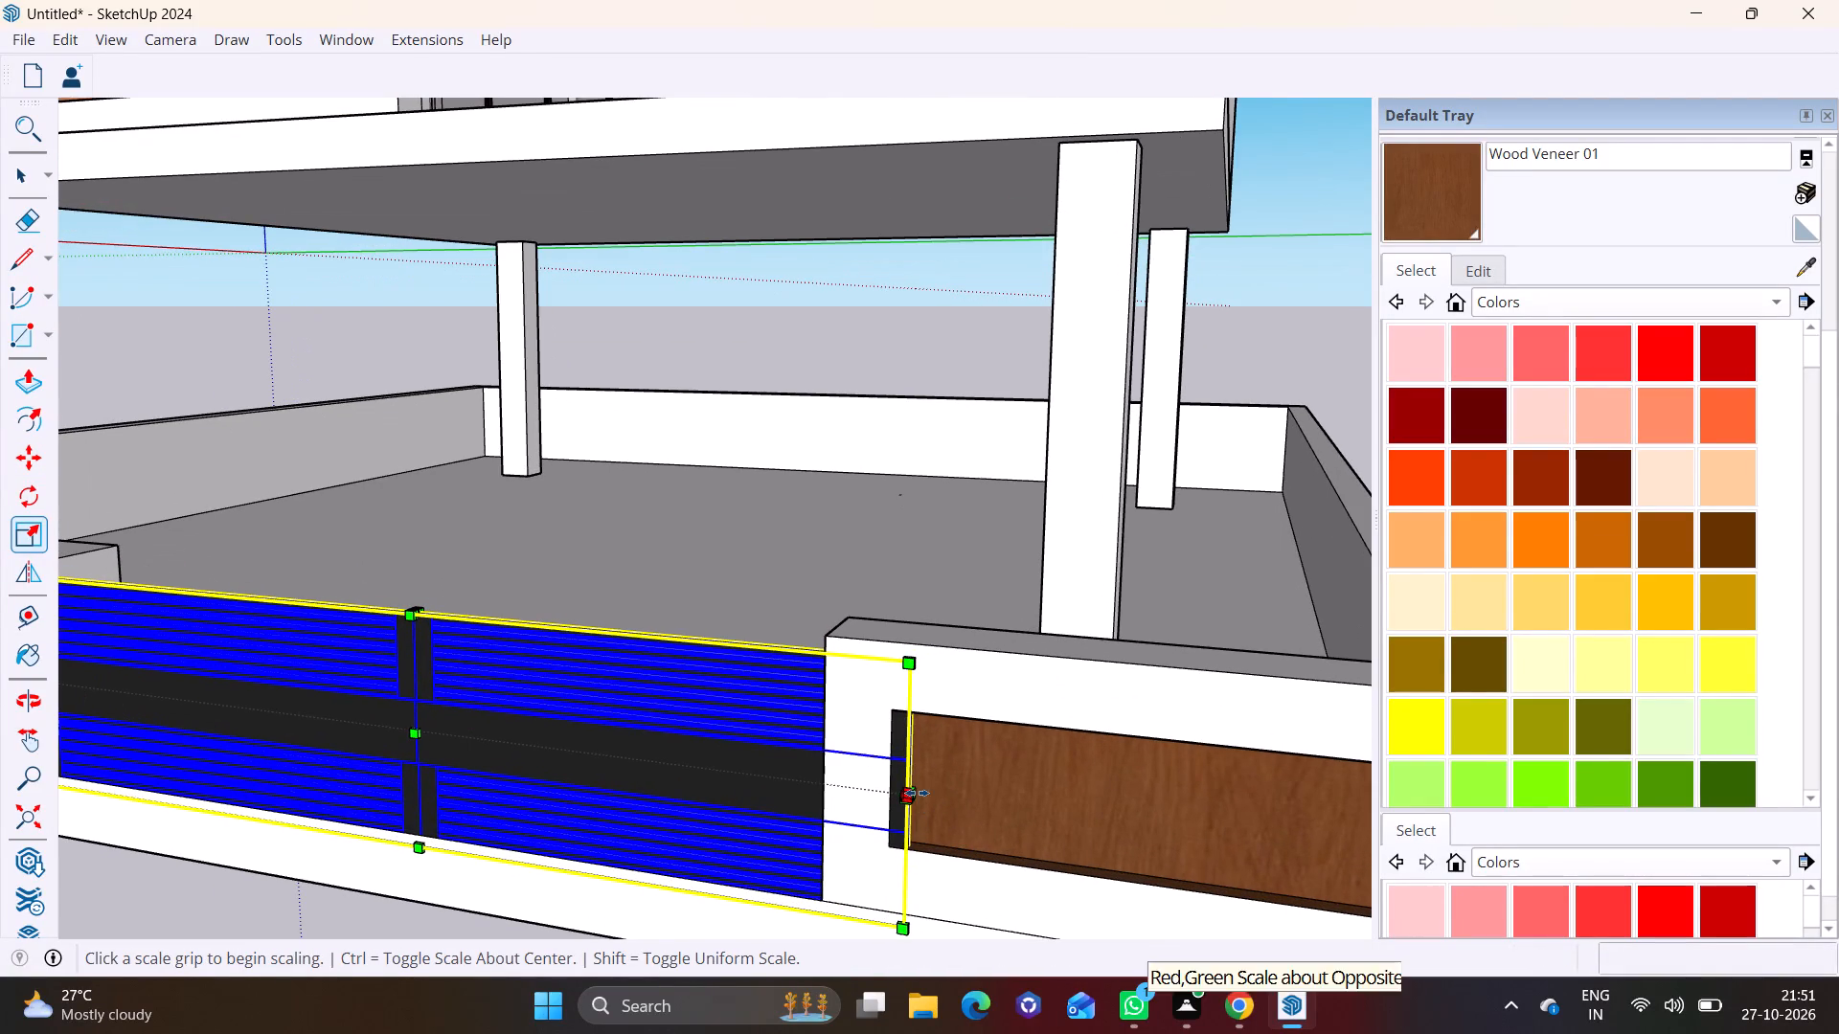
pyautogui.click(917, 793)
pyautogui.click(829, 783)
pyautogui.moveTo(741, 754); pyautogui.dragTo(688, 576)
pyautogui.press('space')
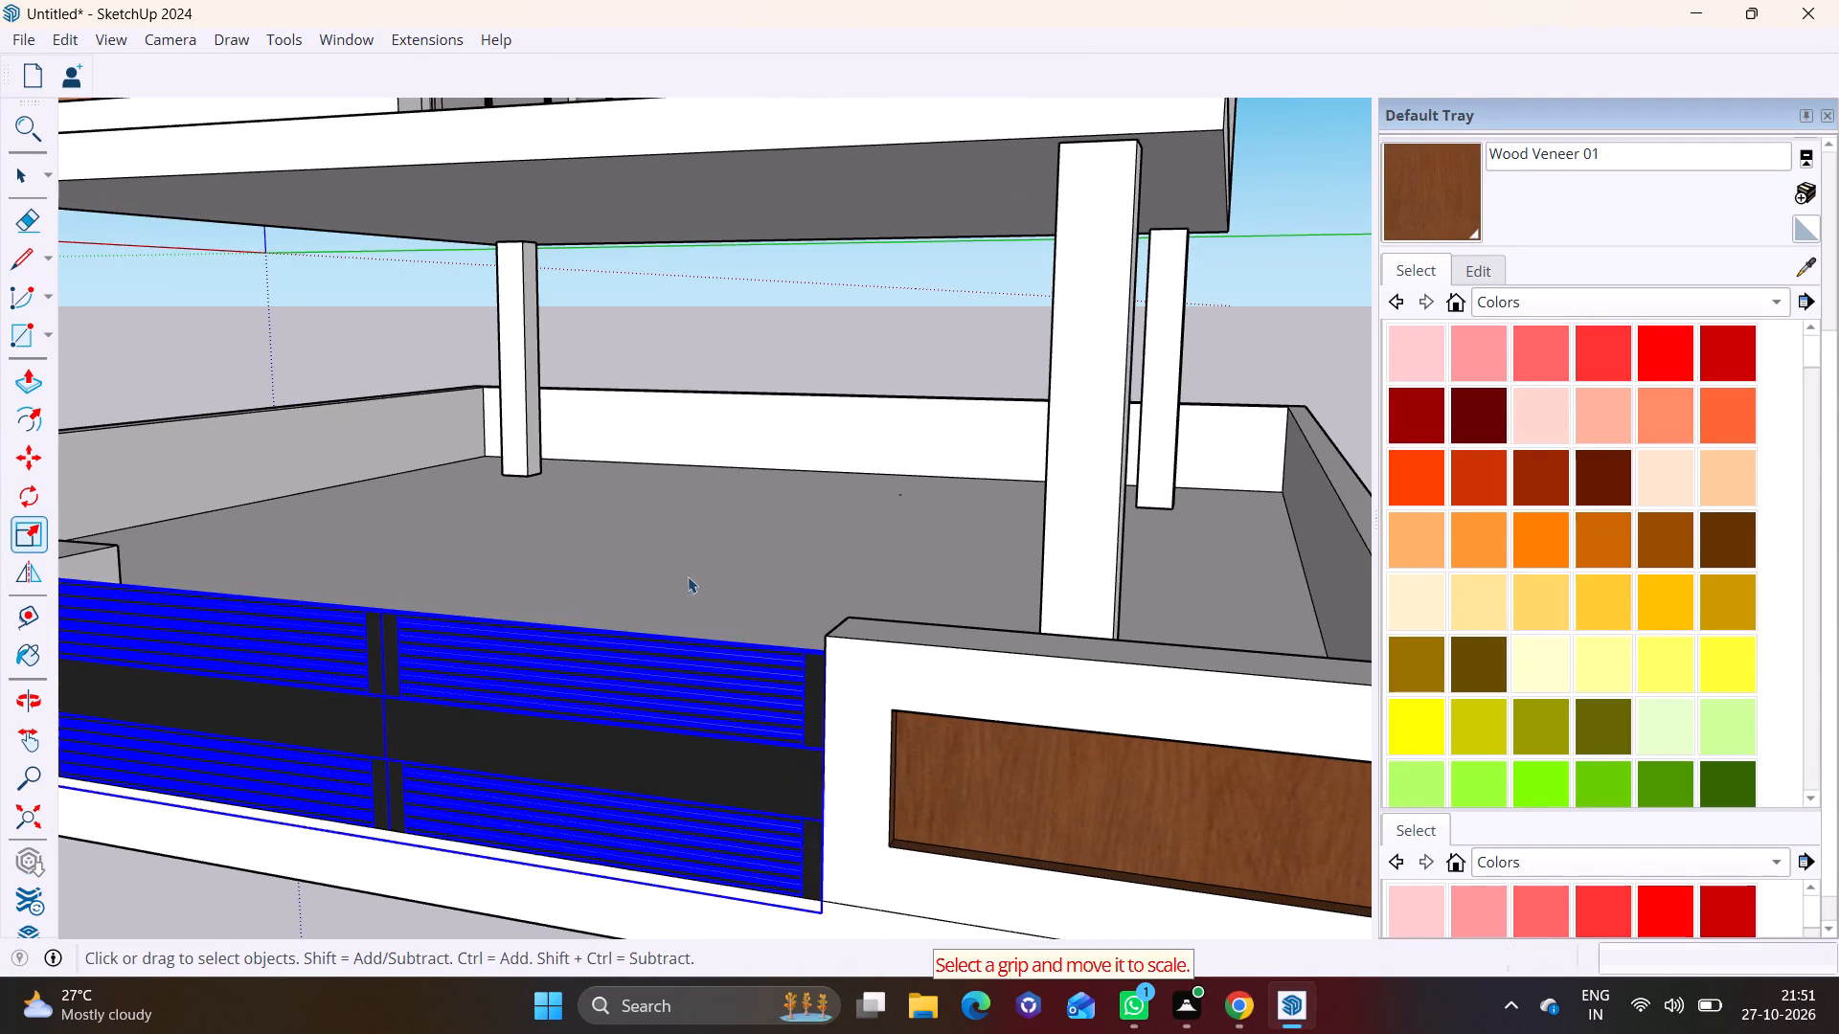
# Deselect the copied gate fitted between the pillar and the wood-panelled wall segment.
pyautogui.moveTo(688, 576); pyautogui.dragTo(684, 562)
pyautogui.click(684, 562)
pyautogui.scroll(-13, 662, 611)
pyautogui.click(971, 752)
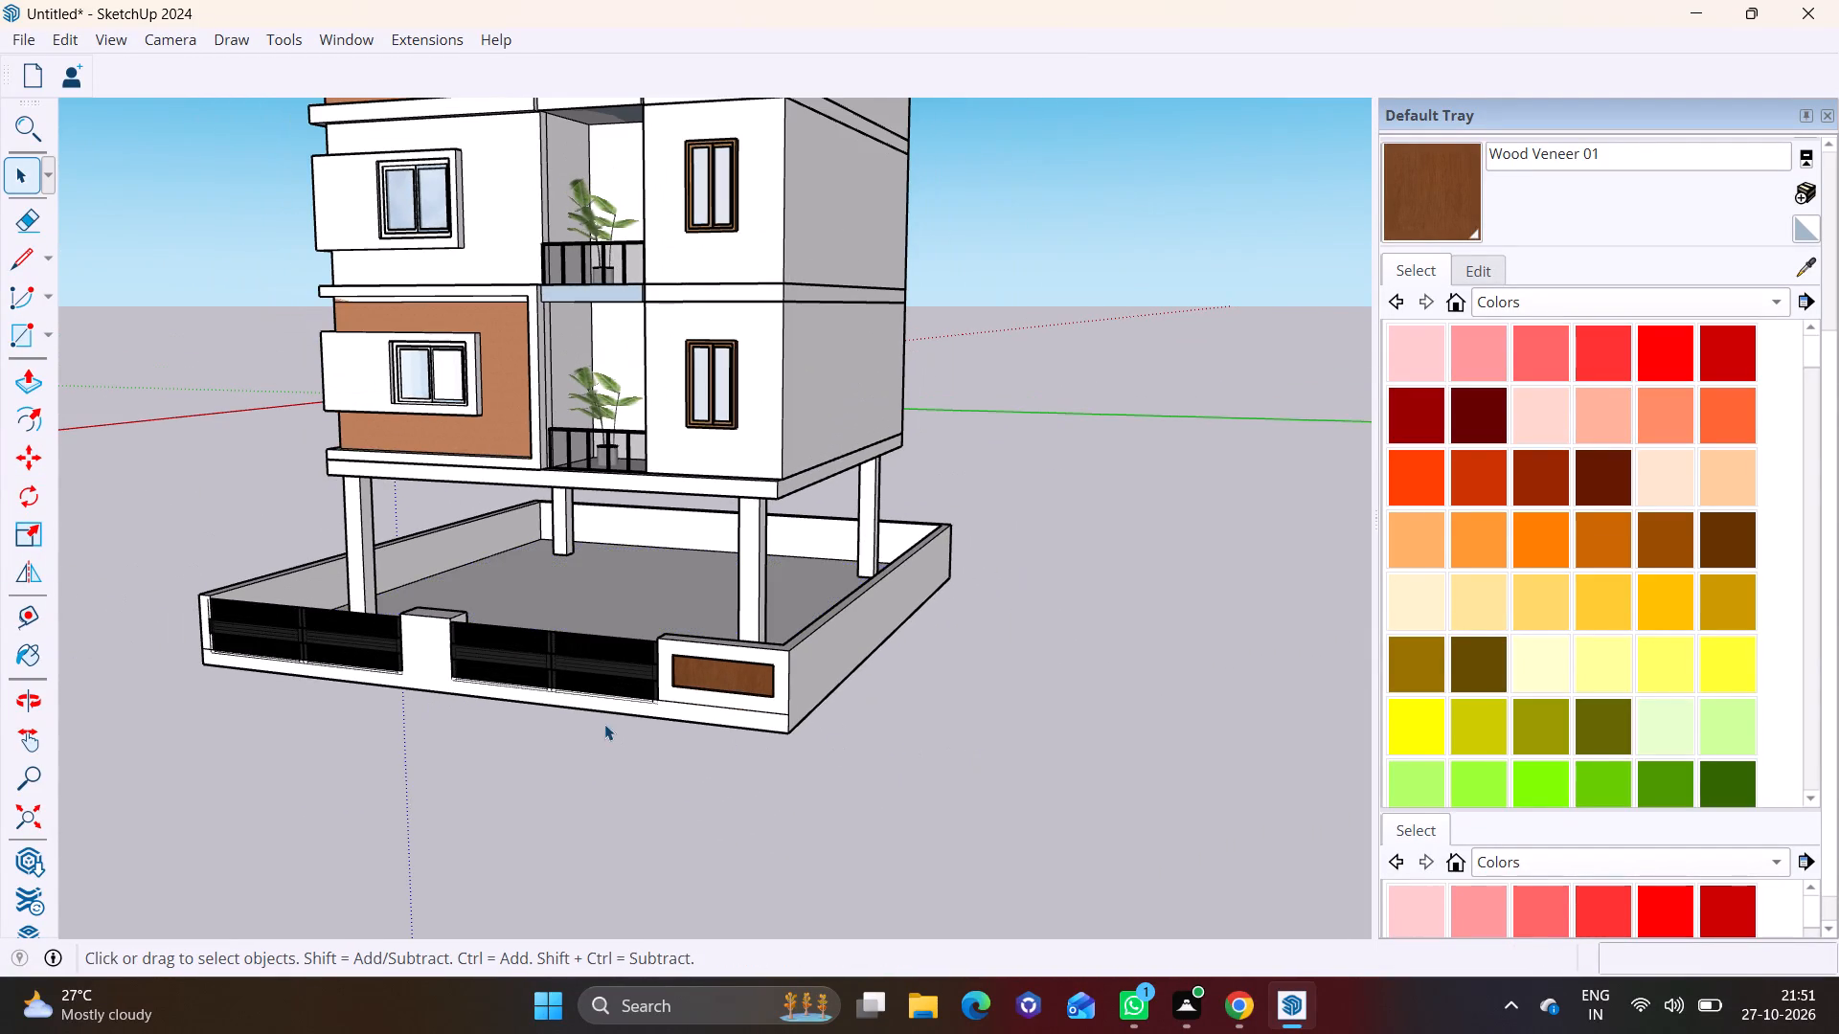
# Examine the two fitted gates, the pillar and the open column level beneath the building from several angles.
pyautogui.moveTo(597, 720); pyautogui.dragTo(584, 854, button='middle')
pyautogui.moveTo(590, 839); pyautogui.dragTo(1079, 653, button='middle')
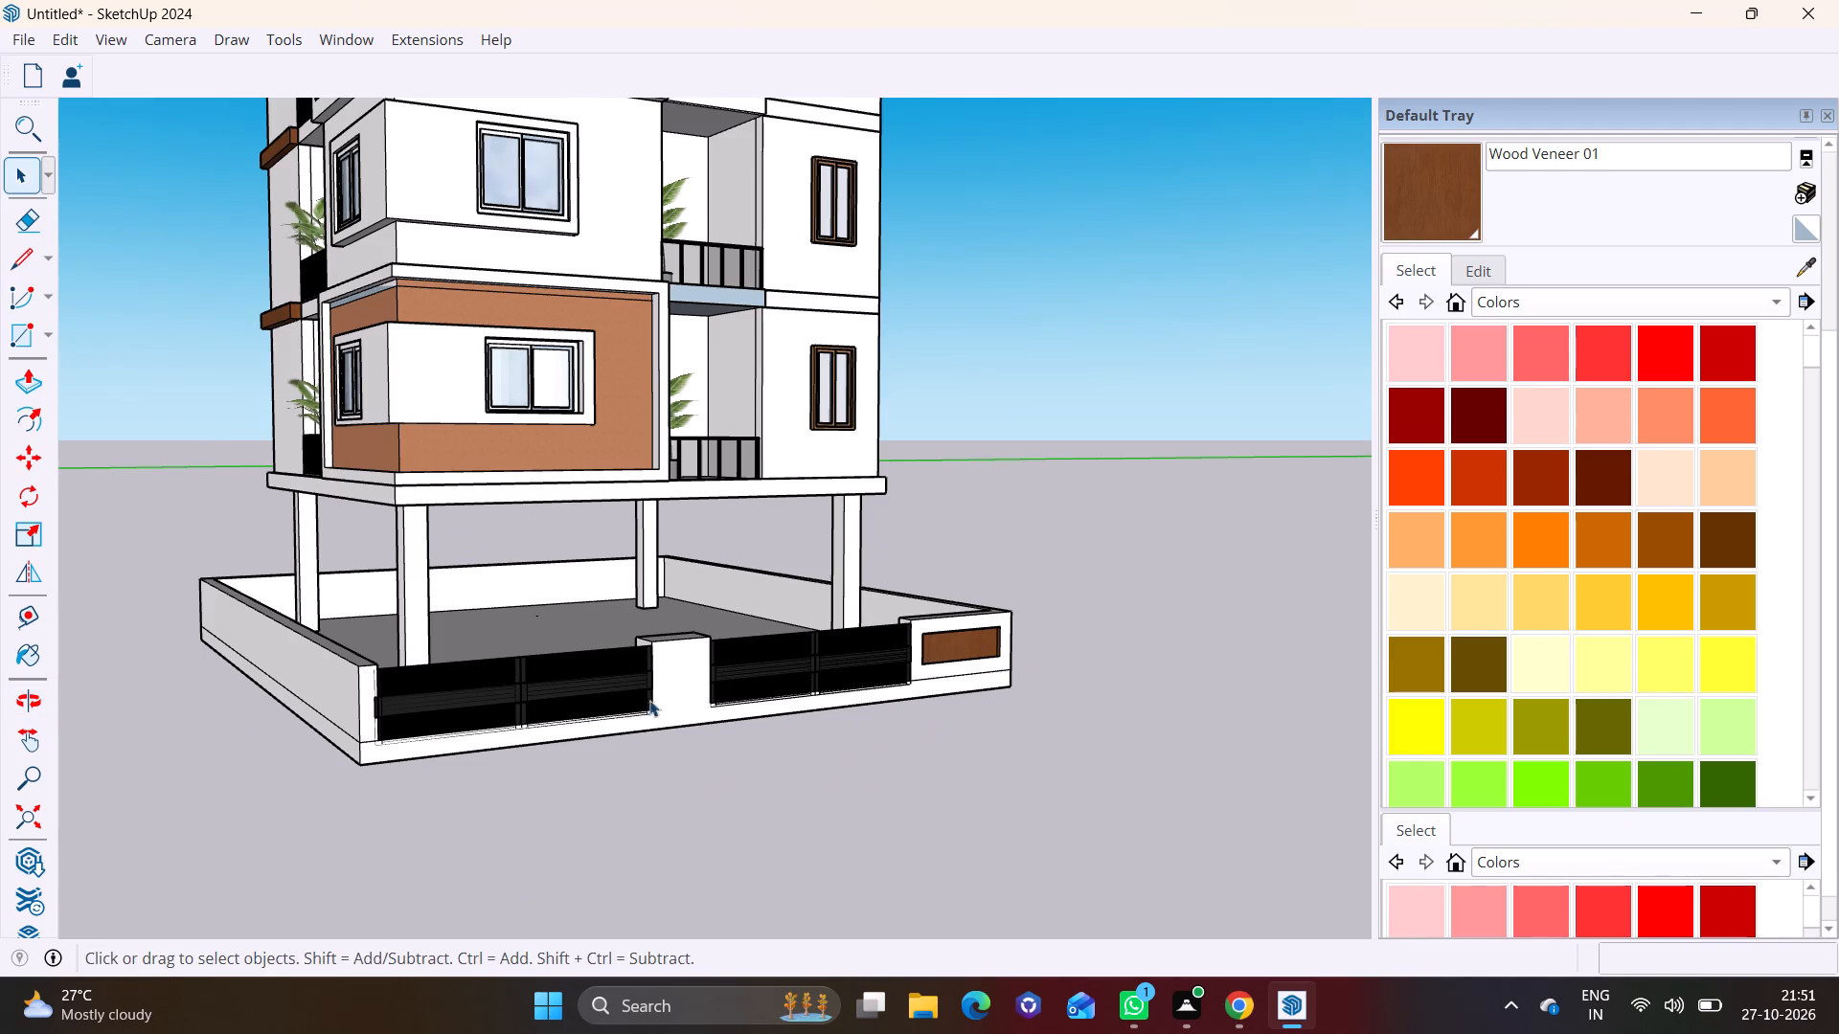
pyautogui.keyDown('shift'); pyautogui.scroll(1, 607, 700); pyautogui.keyUp('shift')
pyautogui.keyDown('shift'); pyautogui.moveTo(607, 700); pyautogui.dragTo(641, 803, button='middle'); pyautogui.keyUp('shift')
pyautogui.scroll(5, 560, 712)
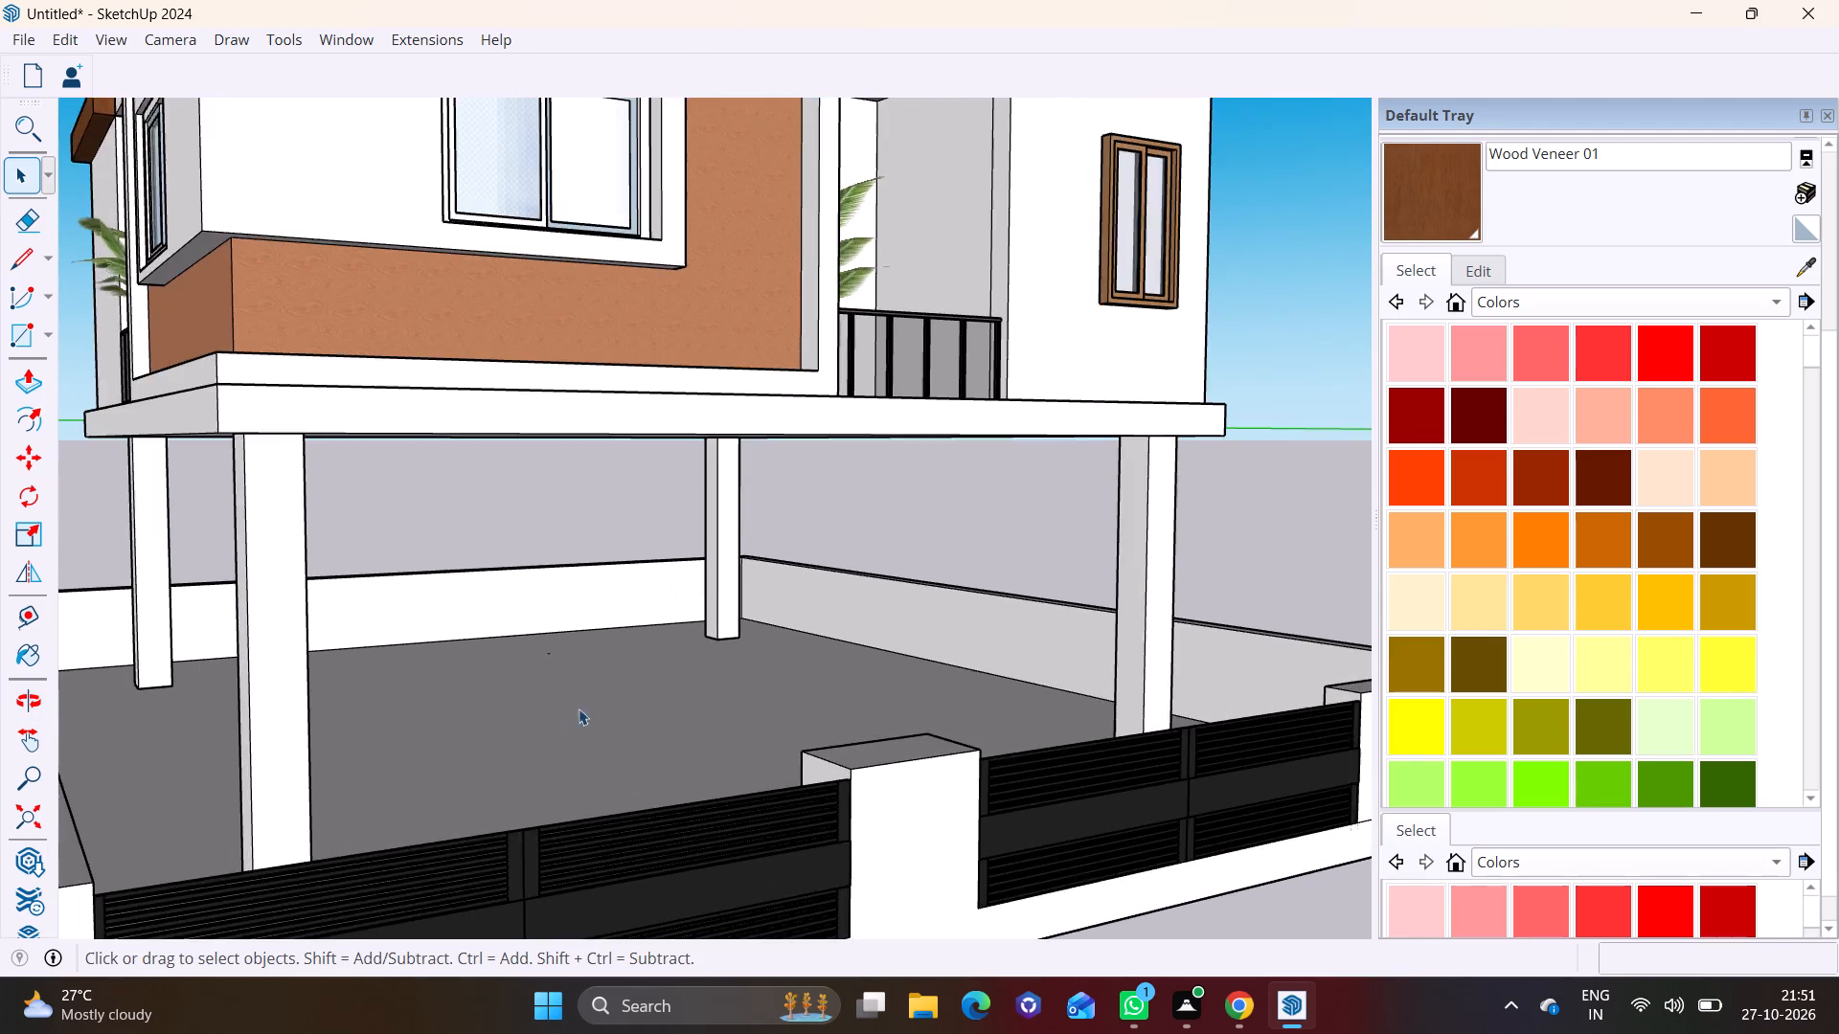
pyautogui.moveTo(585, 708); pyautogui.dragTo(678, 718, button='middle')
pyautogui.scroll(2, 679, 714)
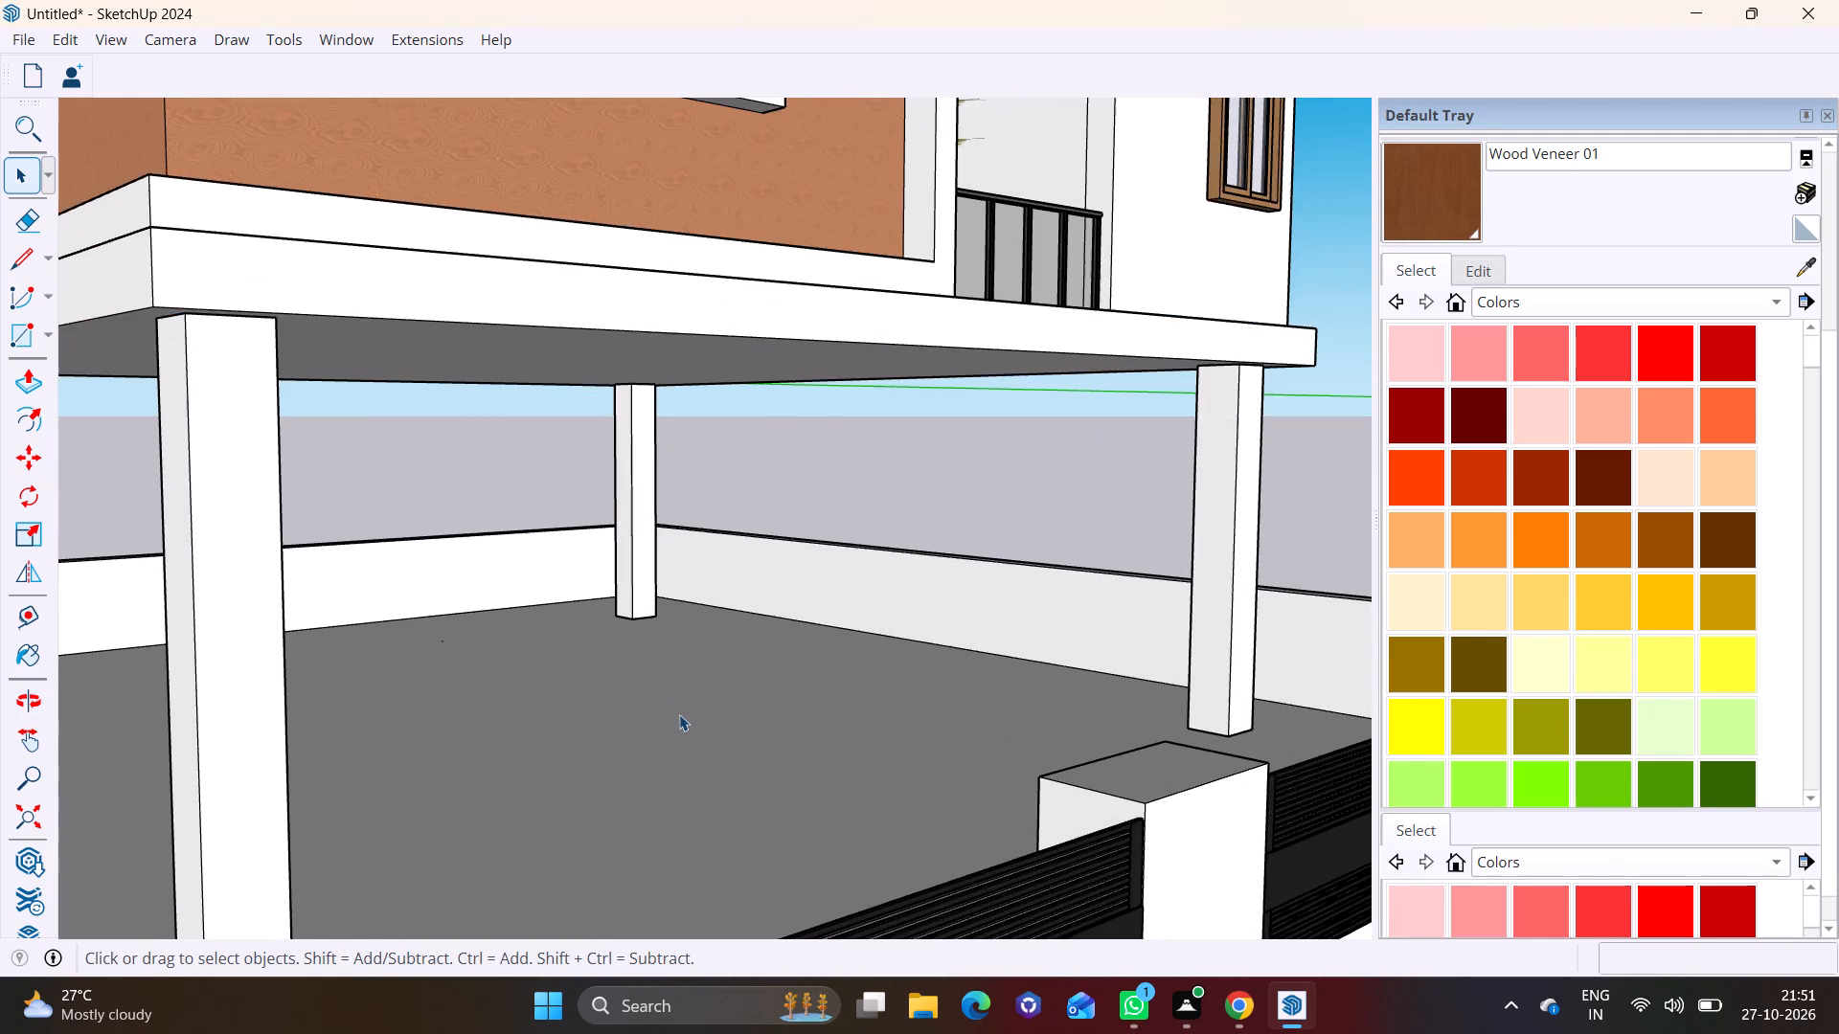
pyautogui.keyDown('shift'); pyautogui.moveTo(679, 714); pyautogui.dragTo(634, 740, button='middle'); pyautogui.keyUp('shift')
pyautogui.scroll(-5, 659, 706)
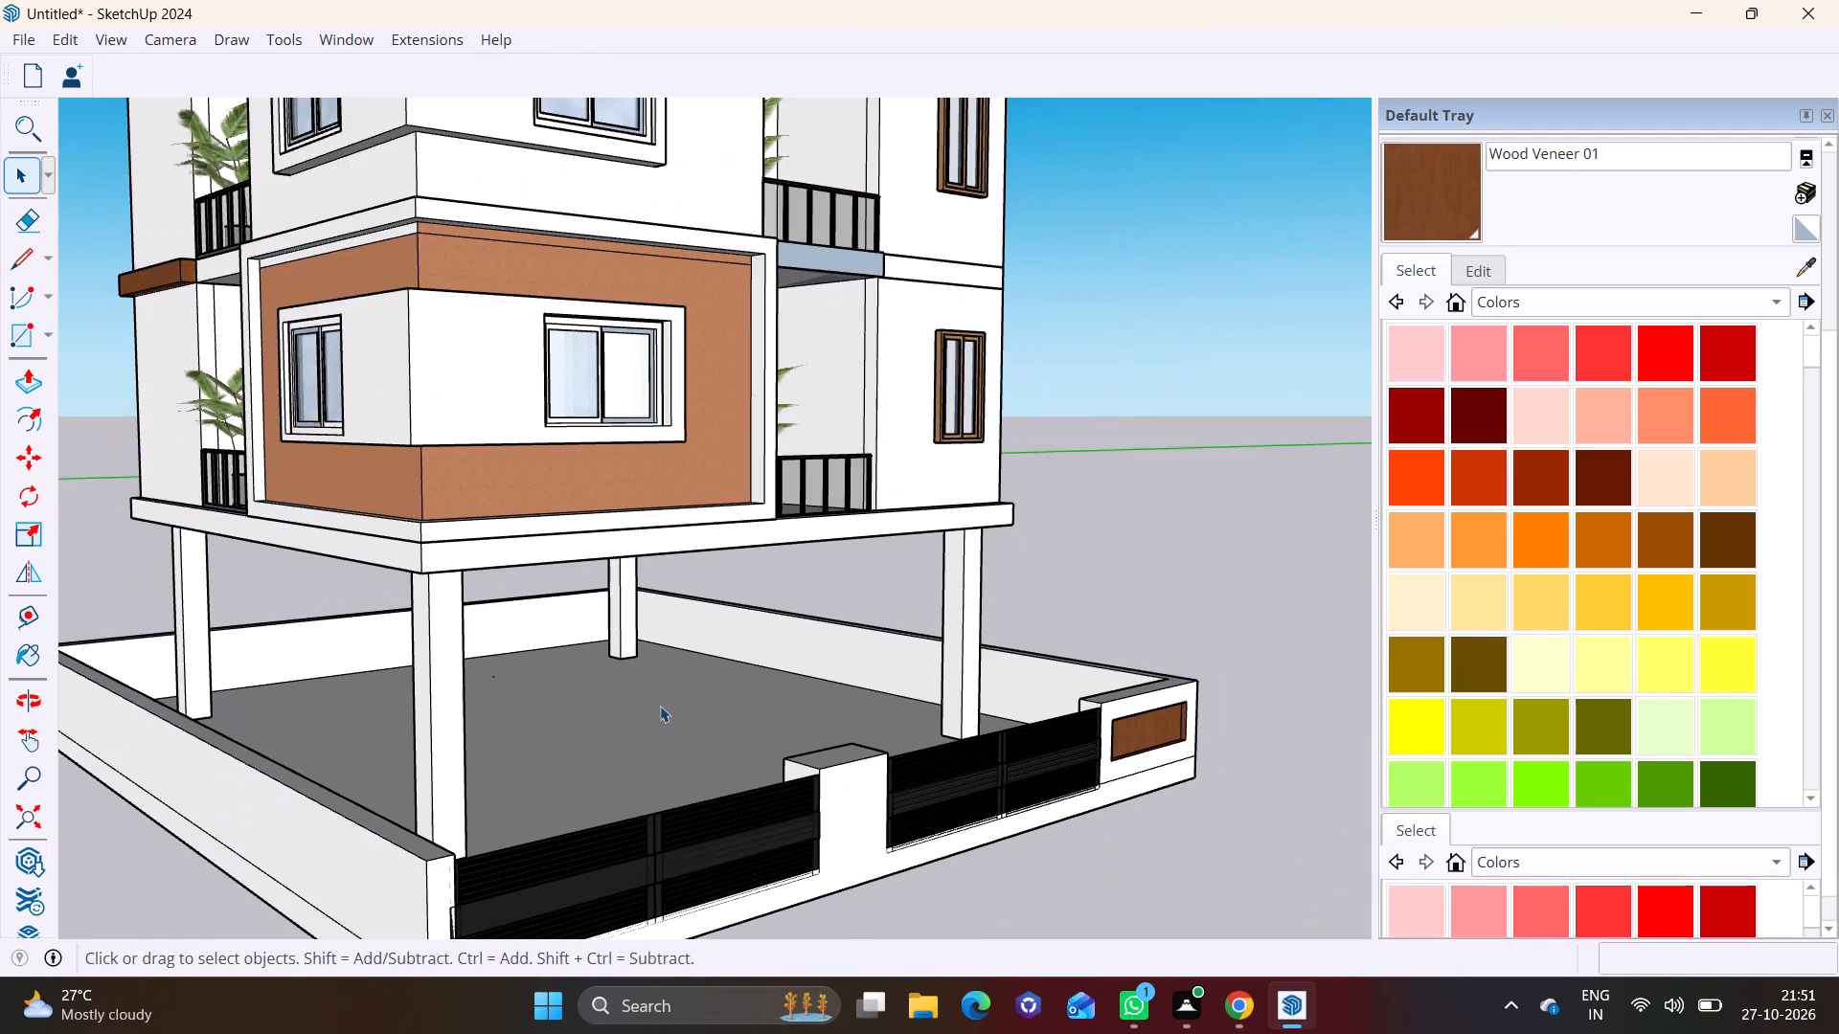
pyautogui.keyDown('shift'); pyautogui.moveTo(660, 706); pyautogui.dragTo(520, 693, button='middle'); pyautogui.keyUp('shift')
pyautogui.moveTo(698, 591); pyautogui.dragTo(613, 646, button='middle')
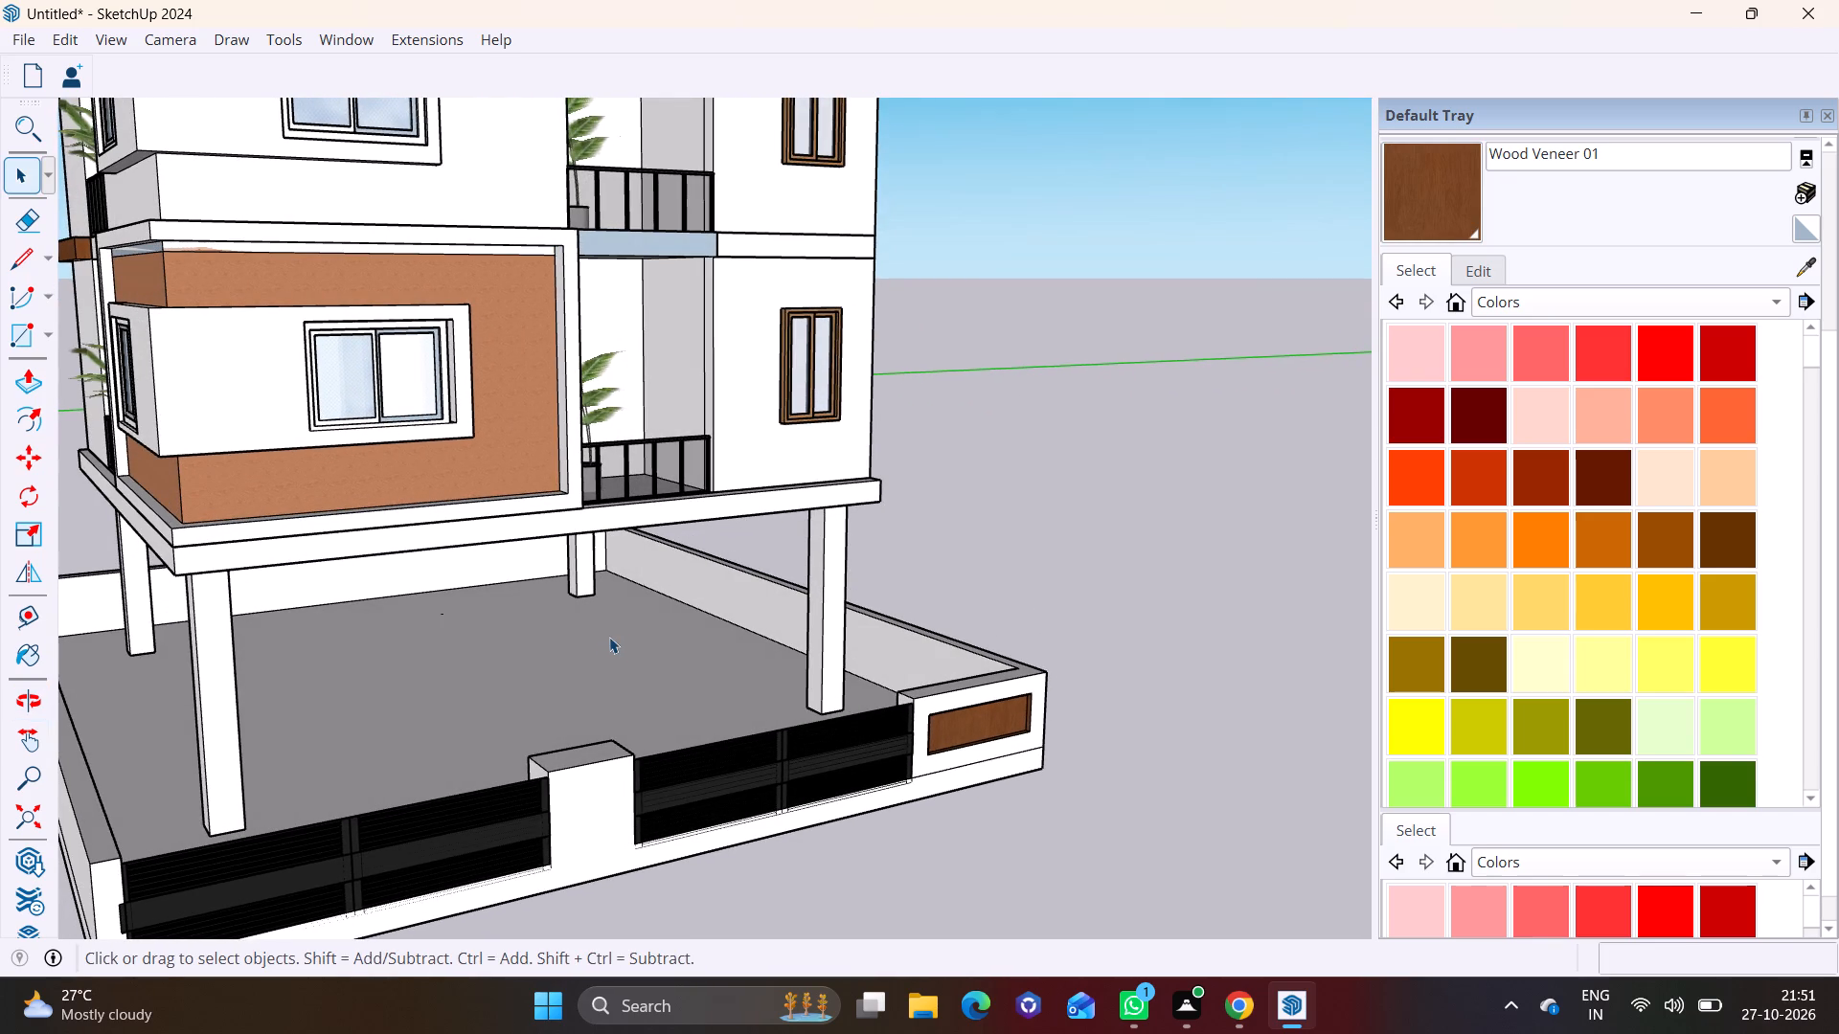
# Draw a line from the first-floor balcony's corner across the slab ledge, about 9 13/16", and 1' down the slab's front face.
pyautogui.scroll(5, 820, 496)
pyautogui.moveTo(711, 528); pyautogui.dragTo(688, 523, button='middle')
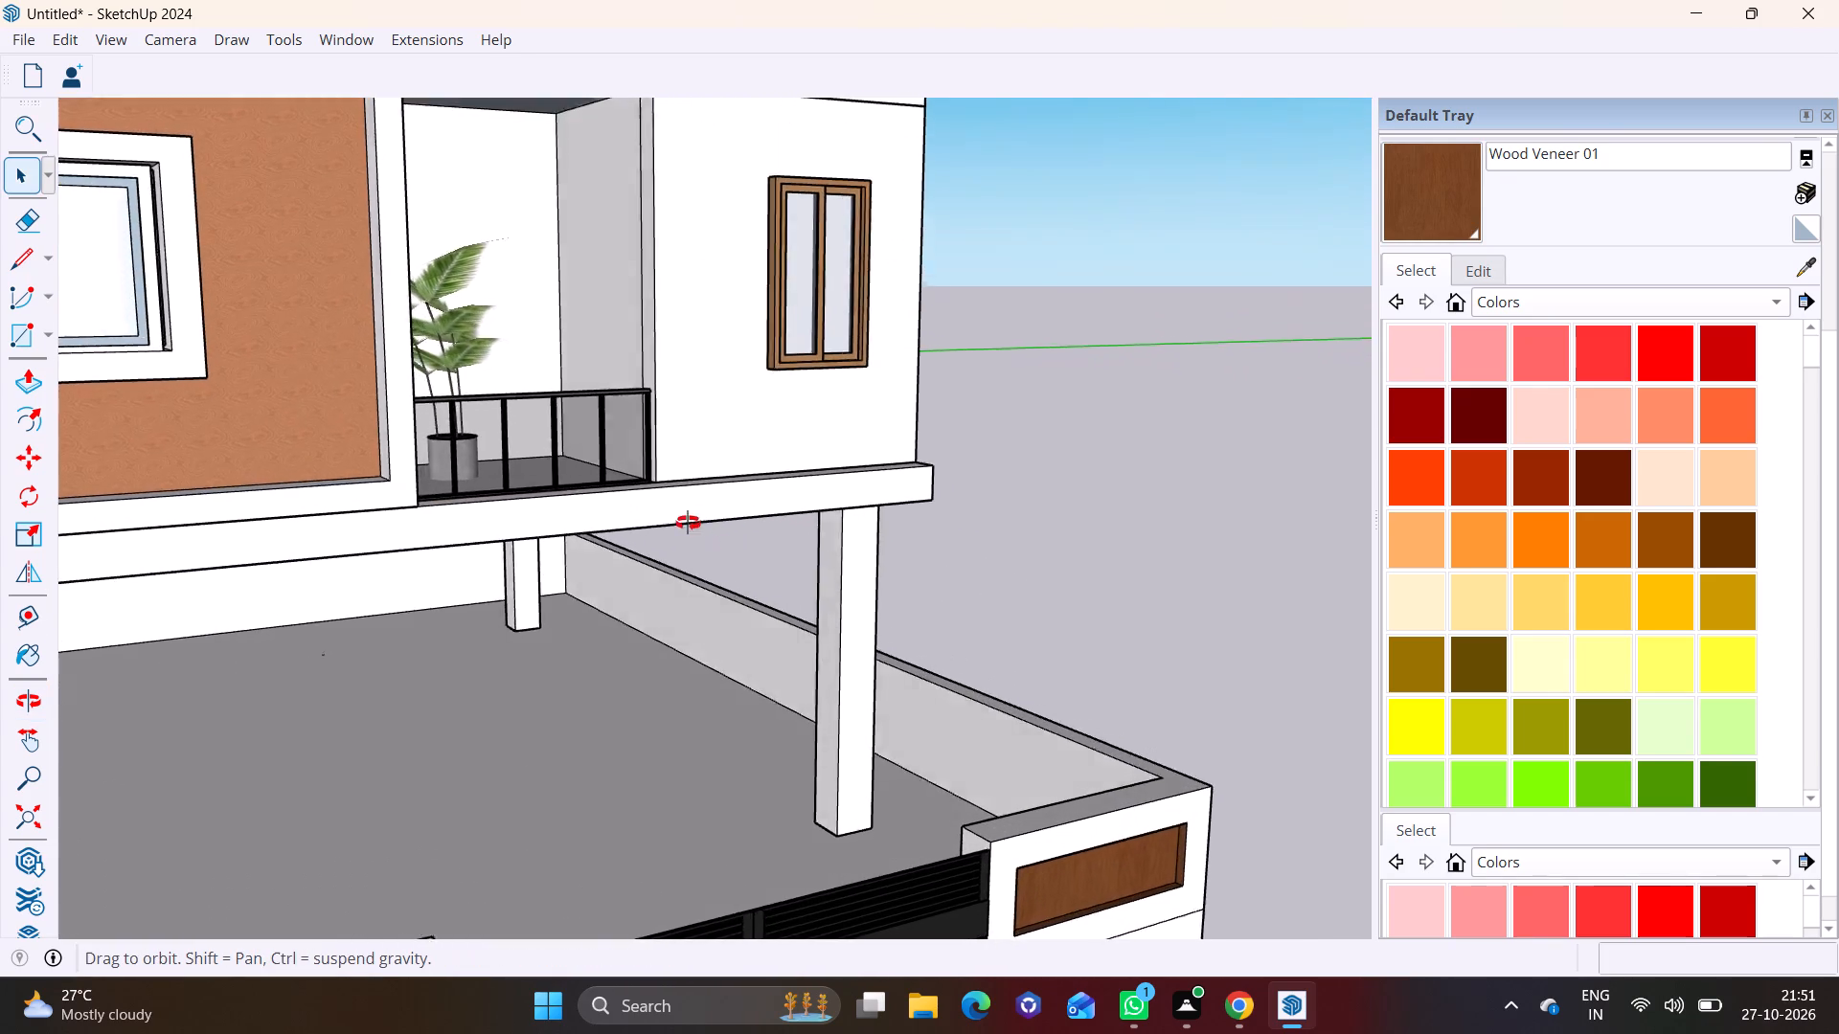
pyautogui.moveTo(688, 523); pyautogui.dragTo(605, 330, button='middle')
pyautogui.scroll(1, 692, 498)
pyautogui.moveTo(692, 474); pyautogui.dragTo(668, 636, button='middle')
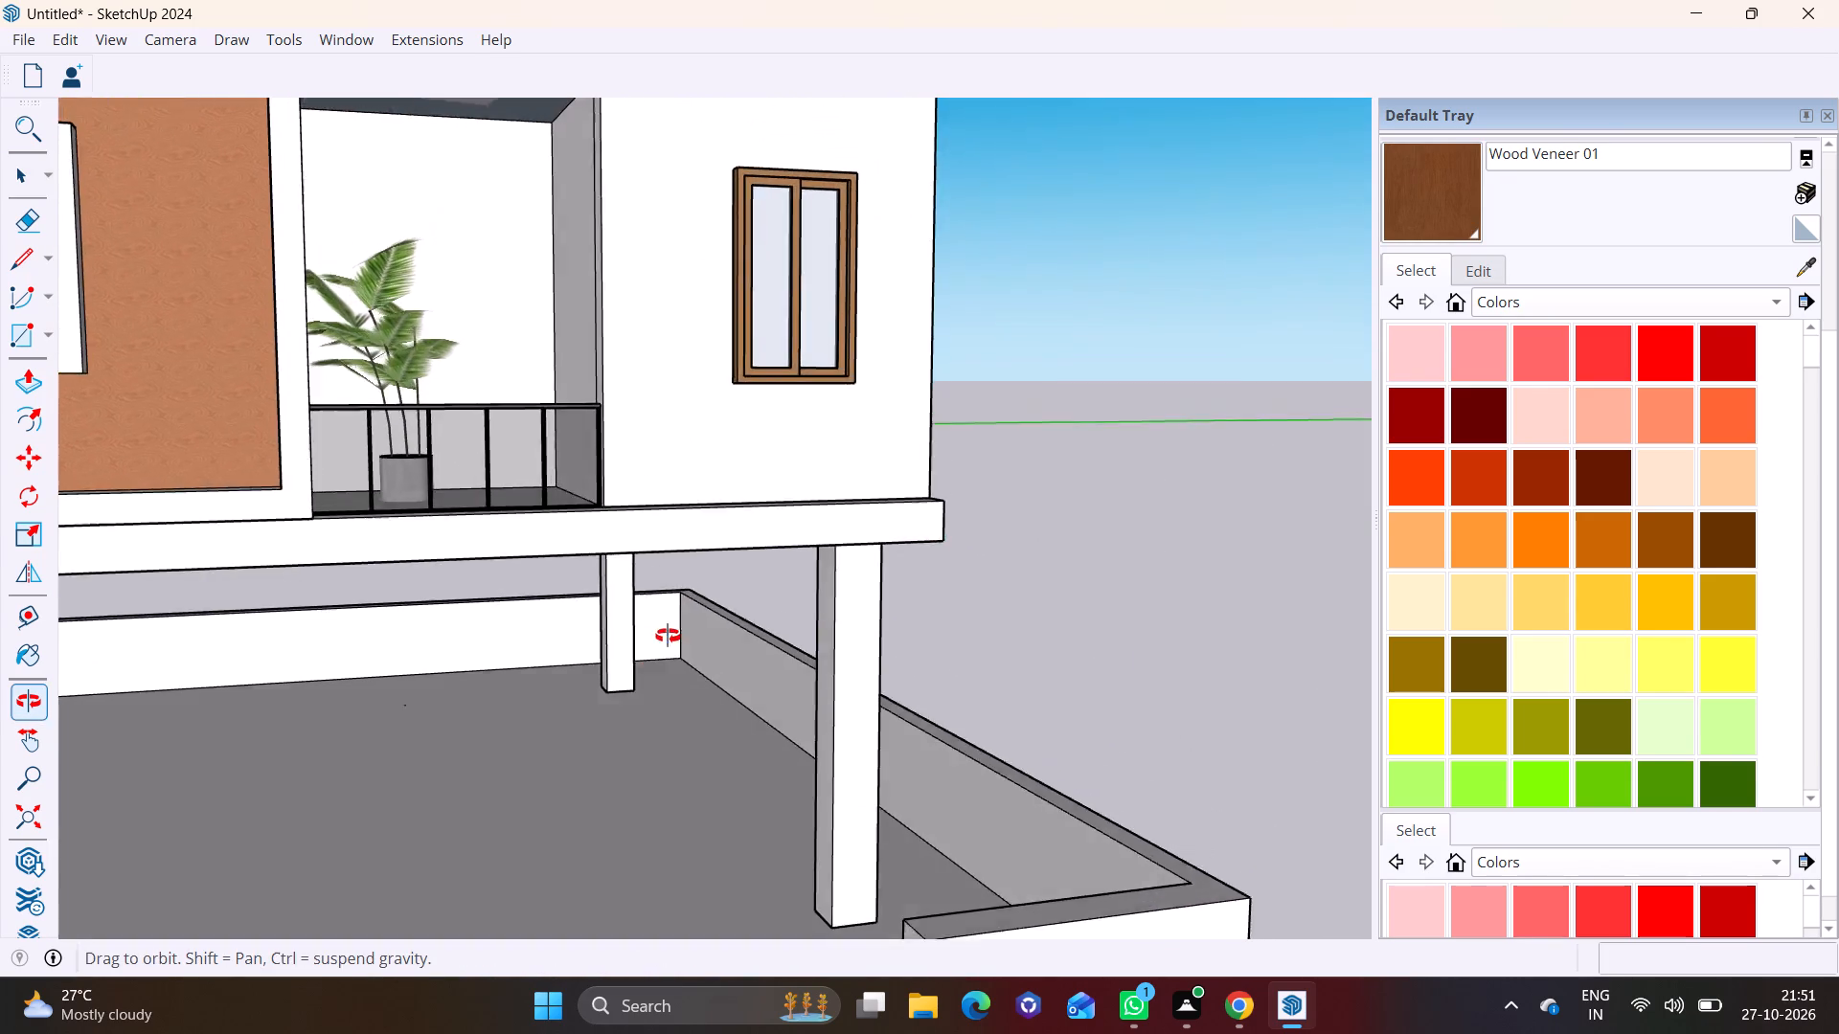
pyautogui.moveTo(668, 636); pyautogui.dragTo(651, 674, button='middle')
pyautogui.scroll(5, 539, 520)
pyautogui.click(14, 259)
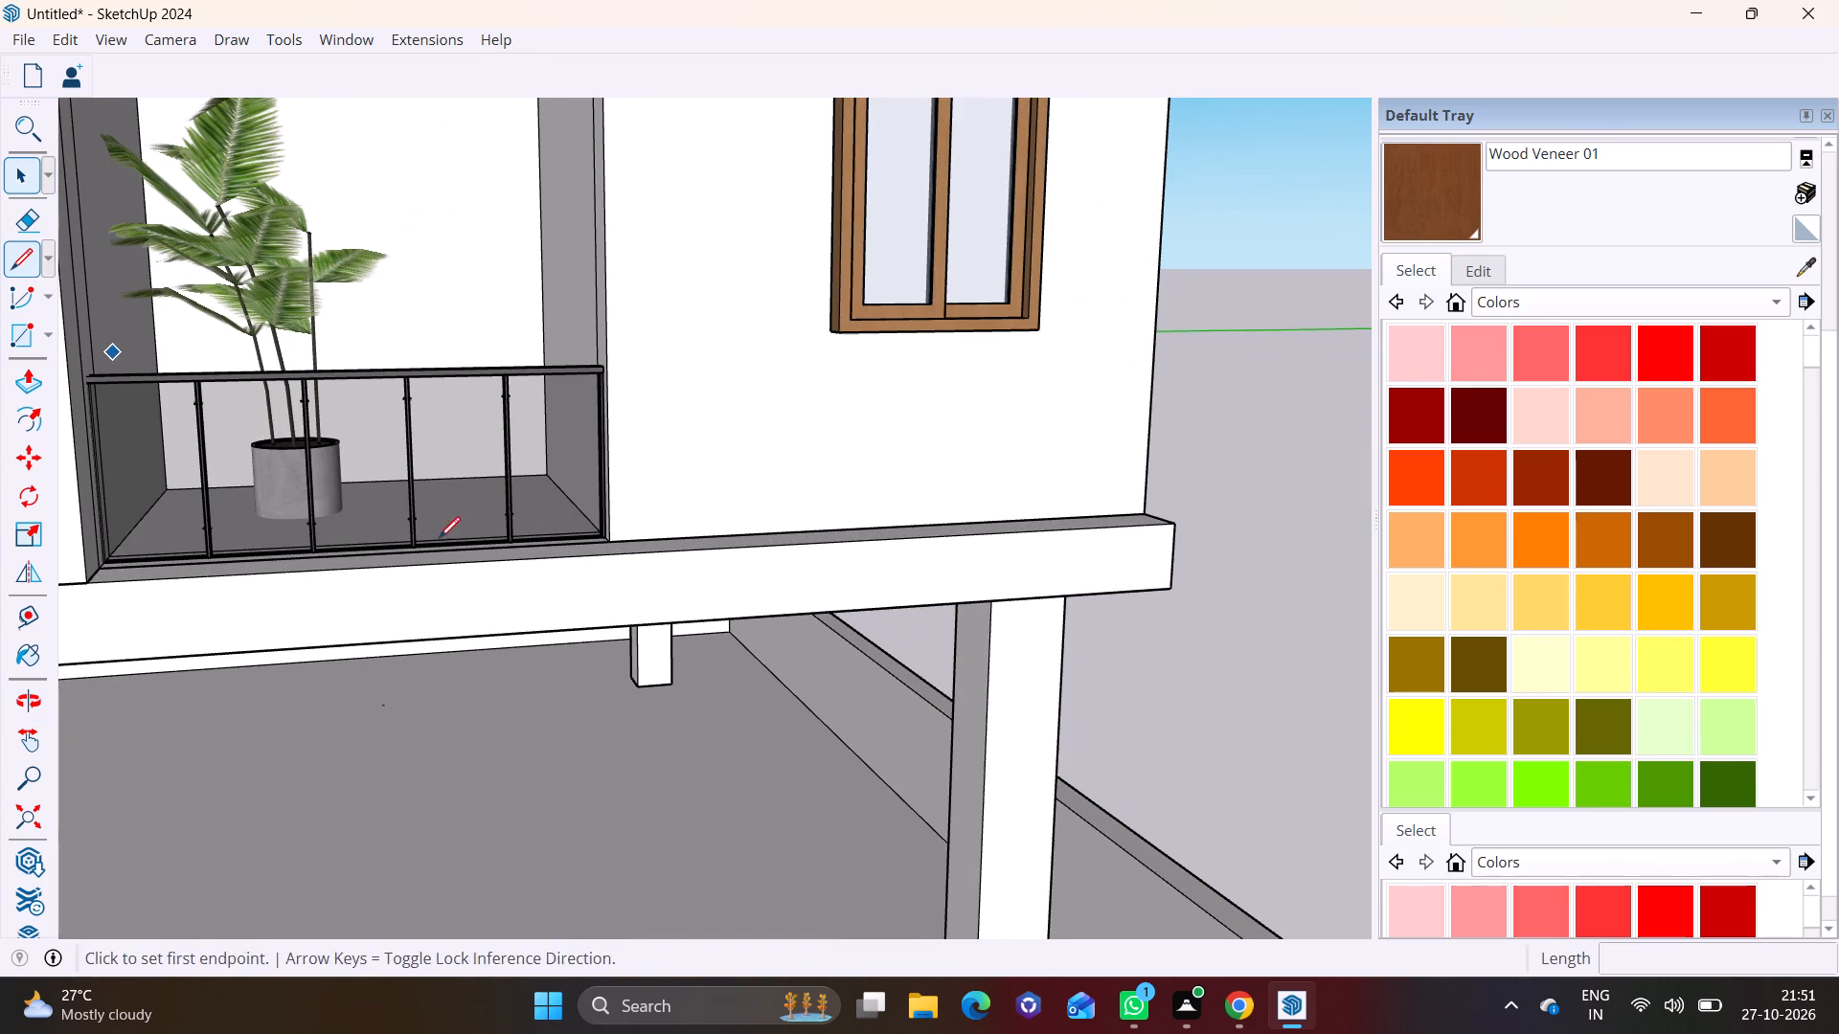
pyautogui.moveTo(670, 600); pyautogui.dragTo(680, 689, button='middle')
pyautogui.scroll(3, 632, 606)
pyautogui.click(601, 545)
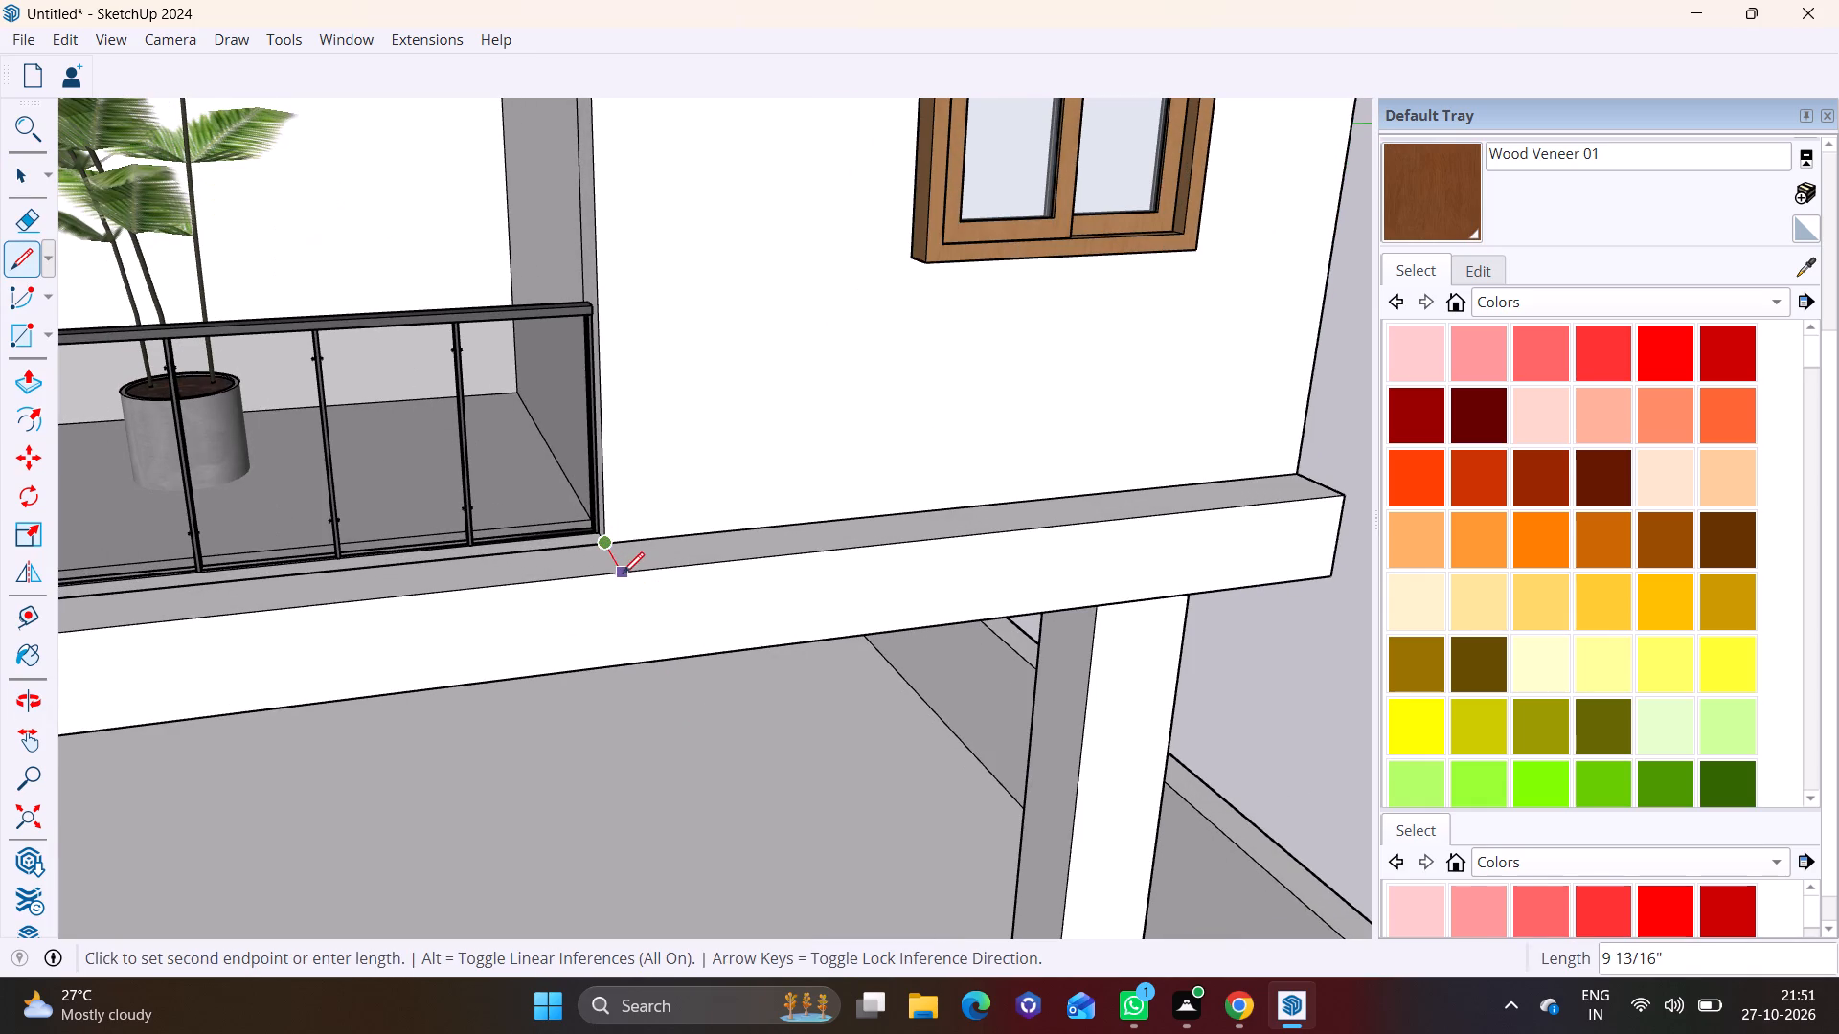
pyautogui.click(626, 573)
pyautogui.click(634, 663)
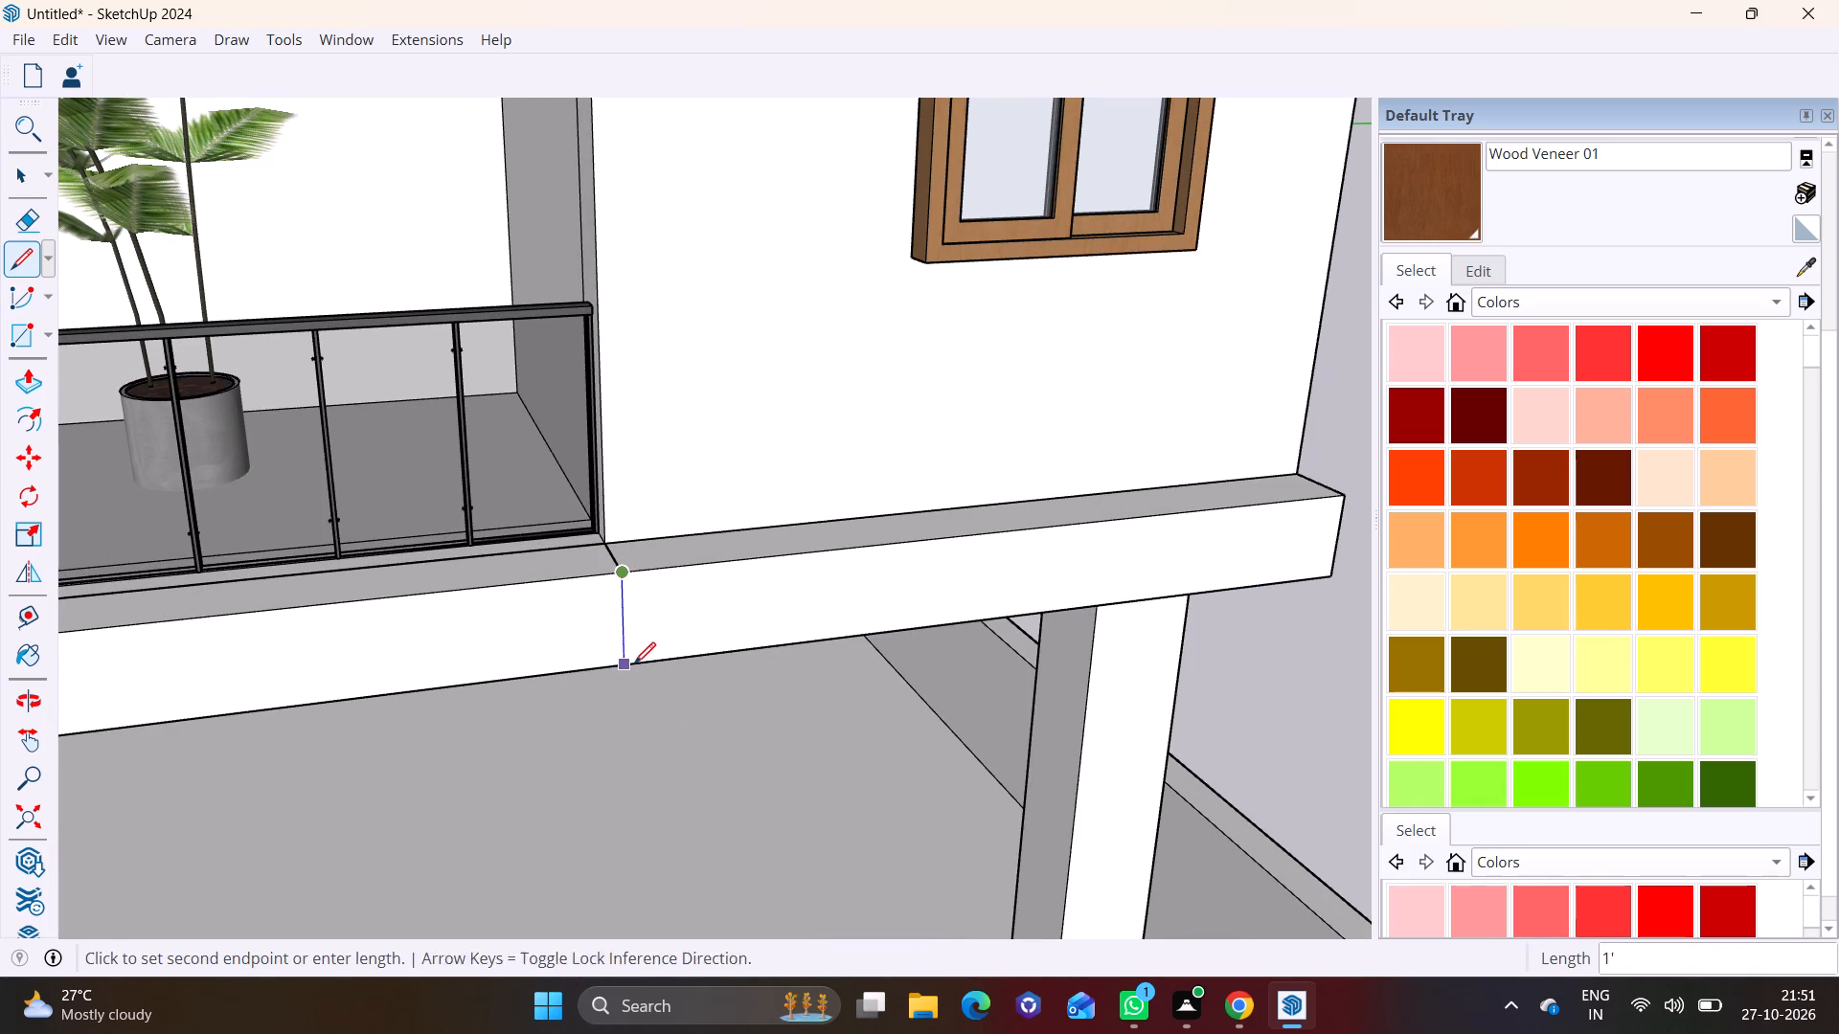
# Extend the line from the slab's lower front edge partway across its underside, perpendicular to that edge.
pyautogui.moveTo(647, 645); pyautogui.dragTo(624, 336, button='middle')
pyautogui.moveTo(612, 537); pyautogui.dragTo(609, 250, button='middle')
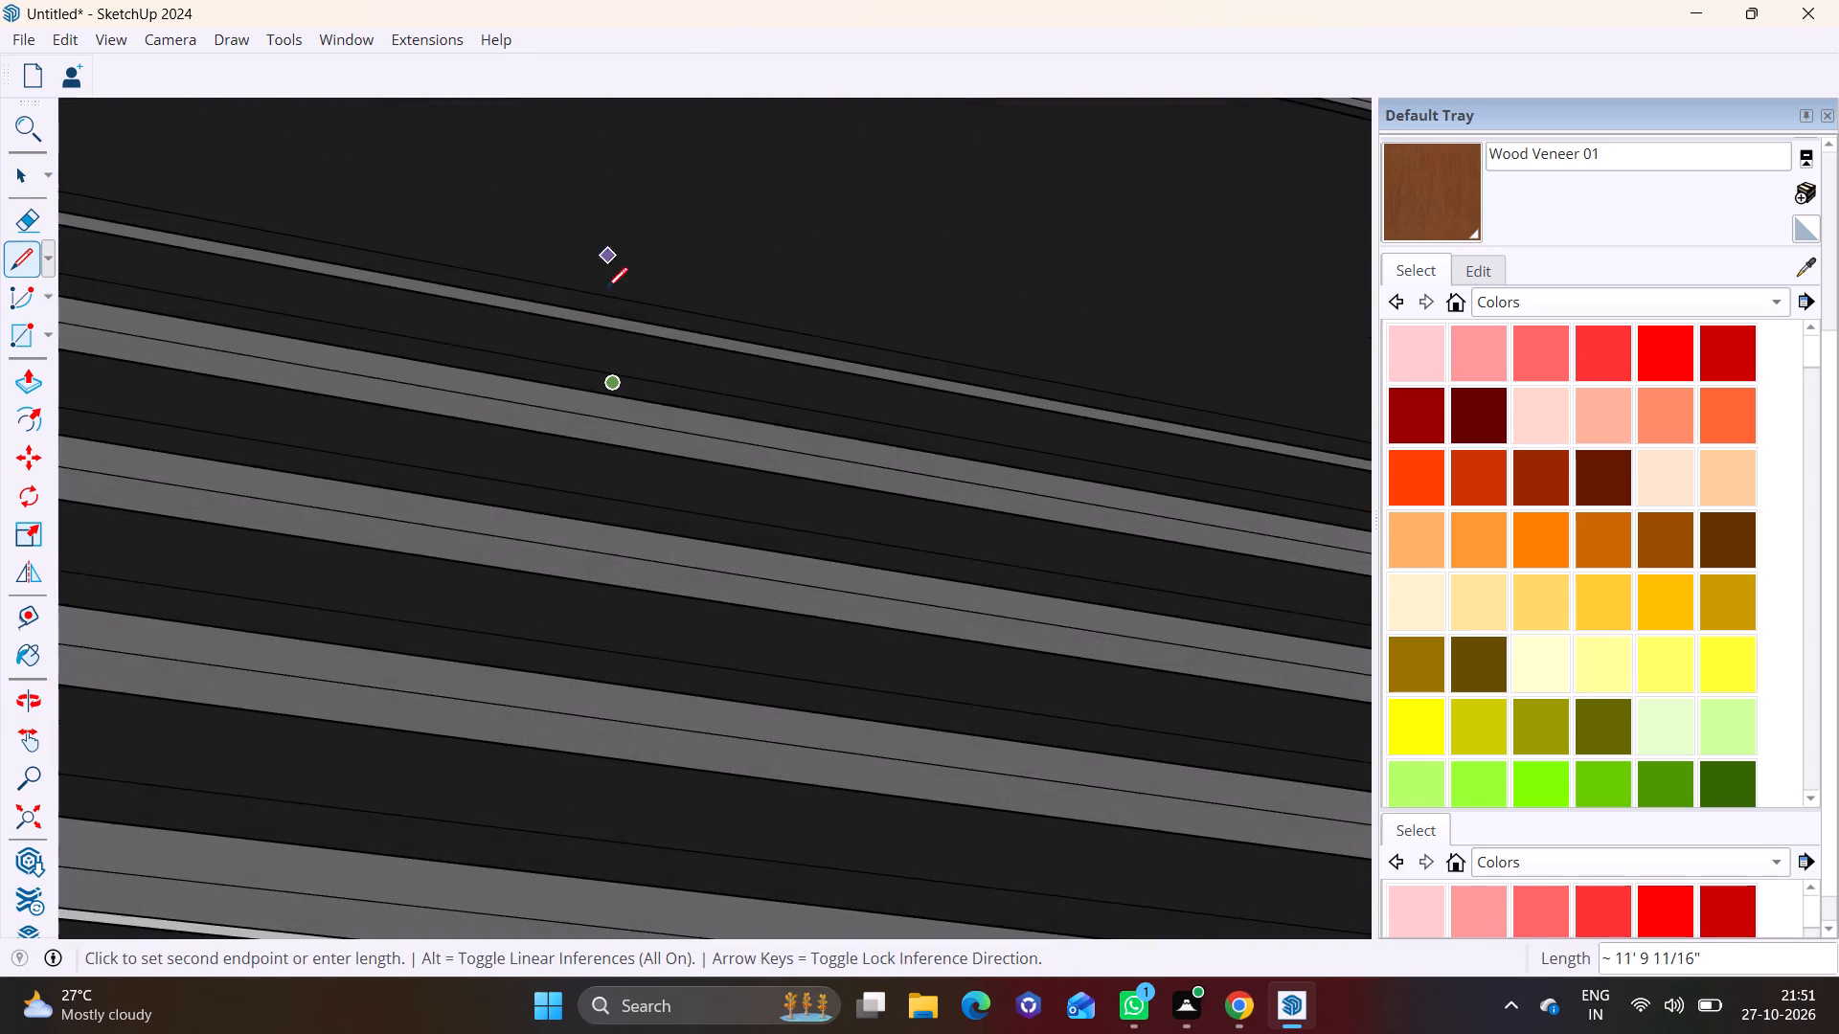
pyautogui.moveTo(646, 406); pyautogui.dragTo(623, 567, button='middle')
pyautogui.scroll(-20, 618, 492)
pyautogui.scroll(-1, 618, 492)
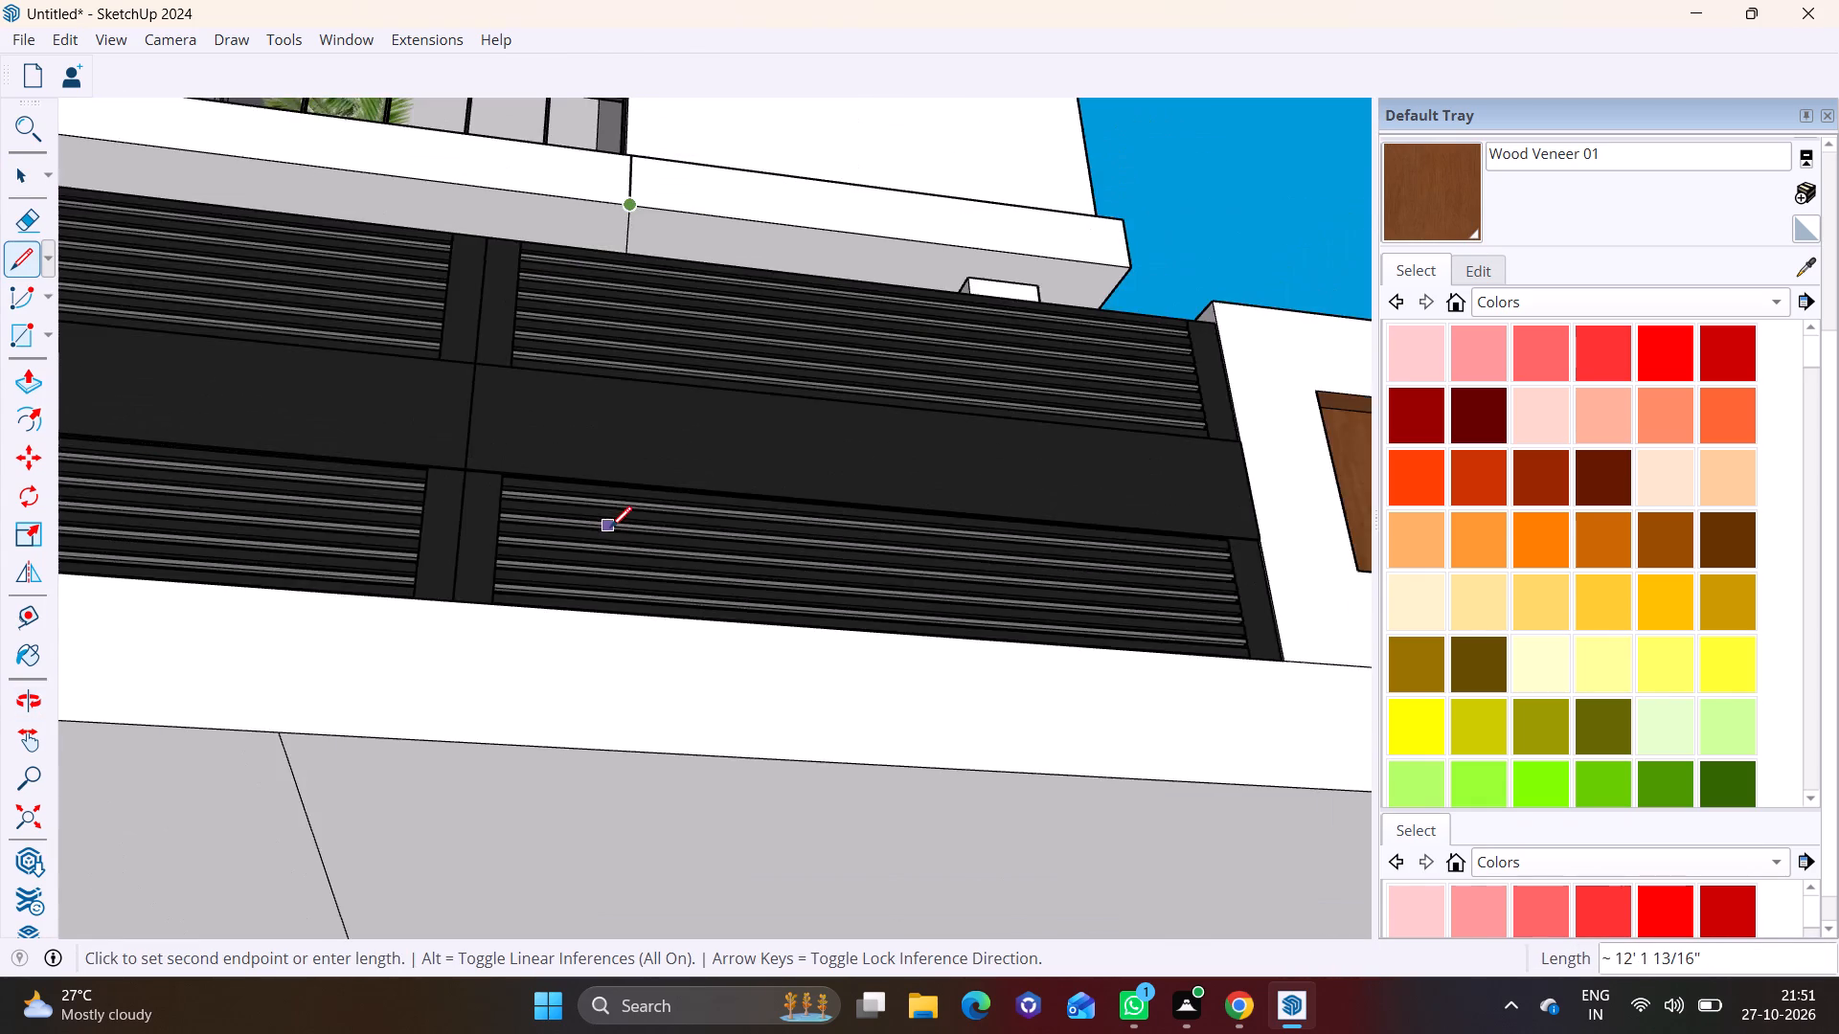
pyautogui.scroll(-5, 610, 528)
pyautogui.scroll(7, 614, 346)
pyautogui.keyDown('shift'); pyautogui.moveTo(614, 355); pyautogui.dragTo(628, 578, button='middle'); pyautogui.keyUp('shift')
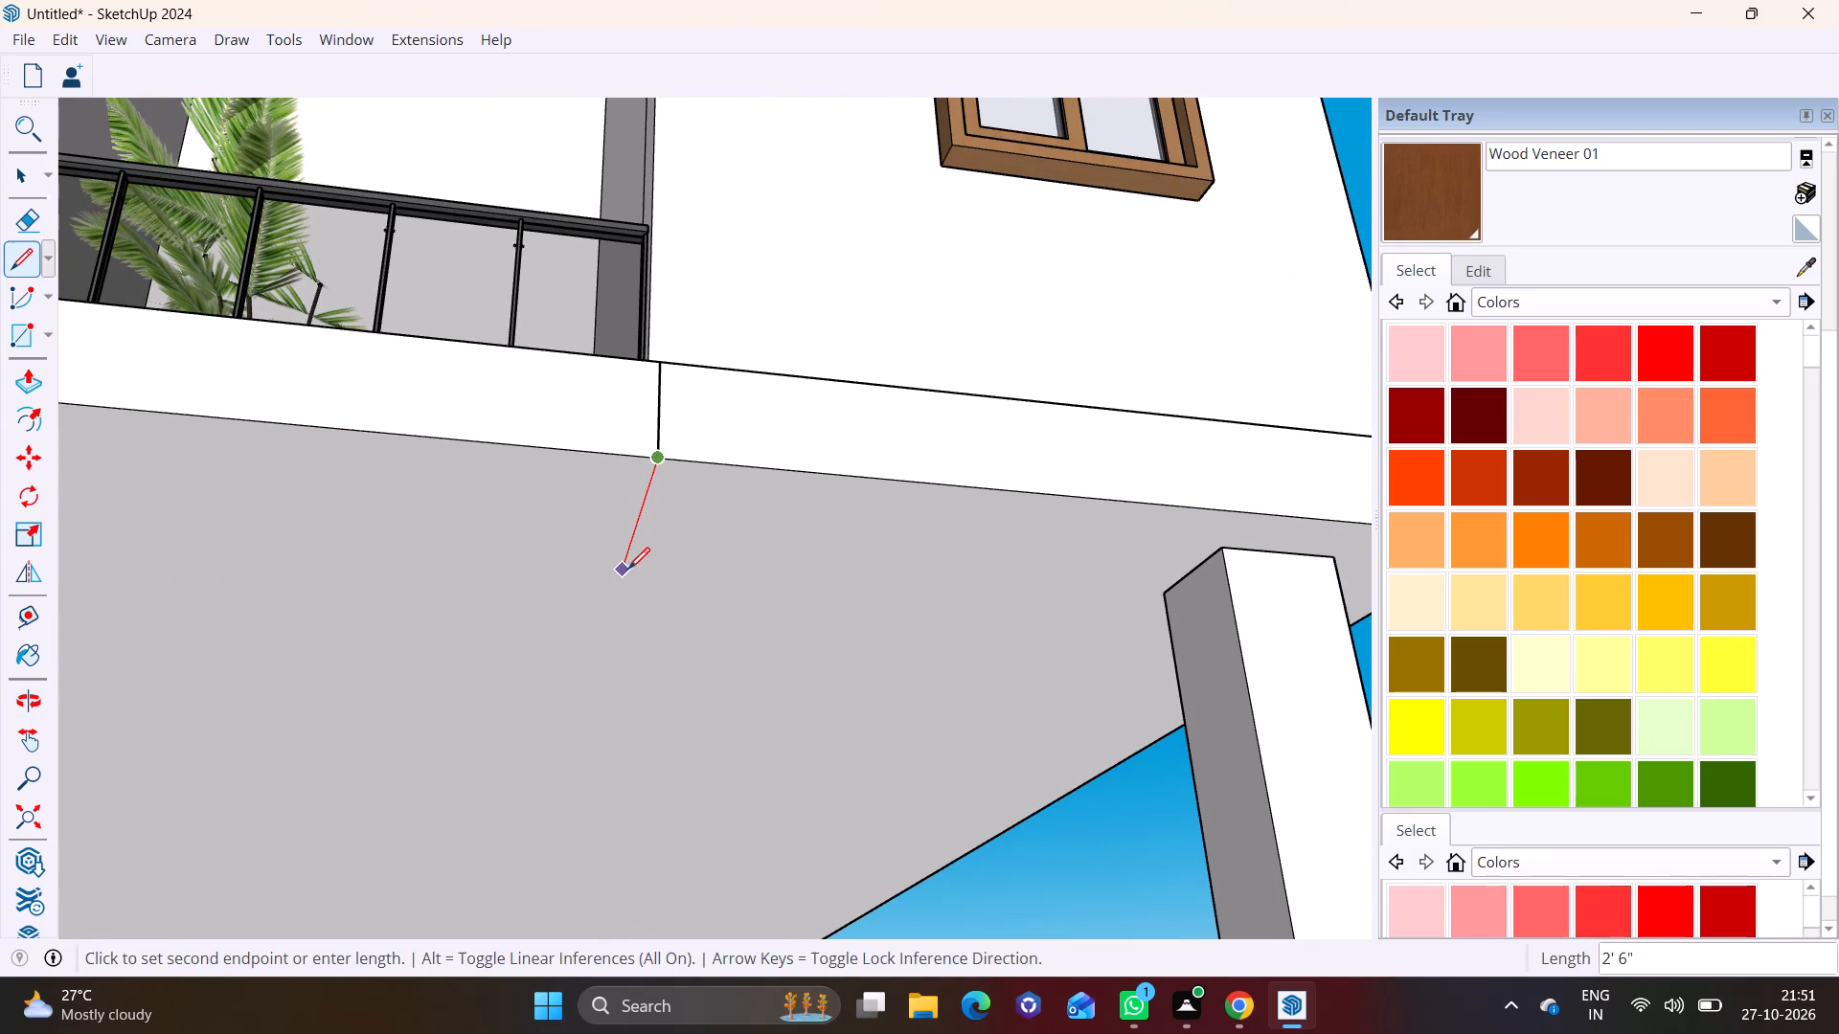
pyautogui.moveTo(604, 643); pyautogui.dragTo(598, 657)
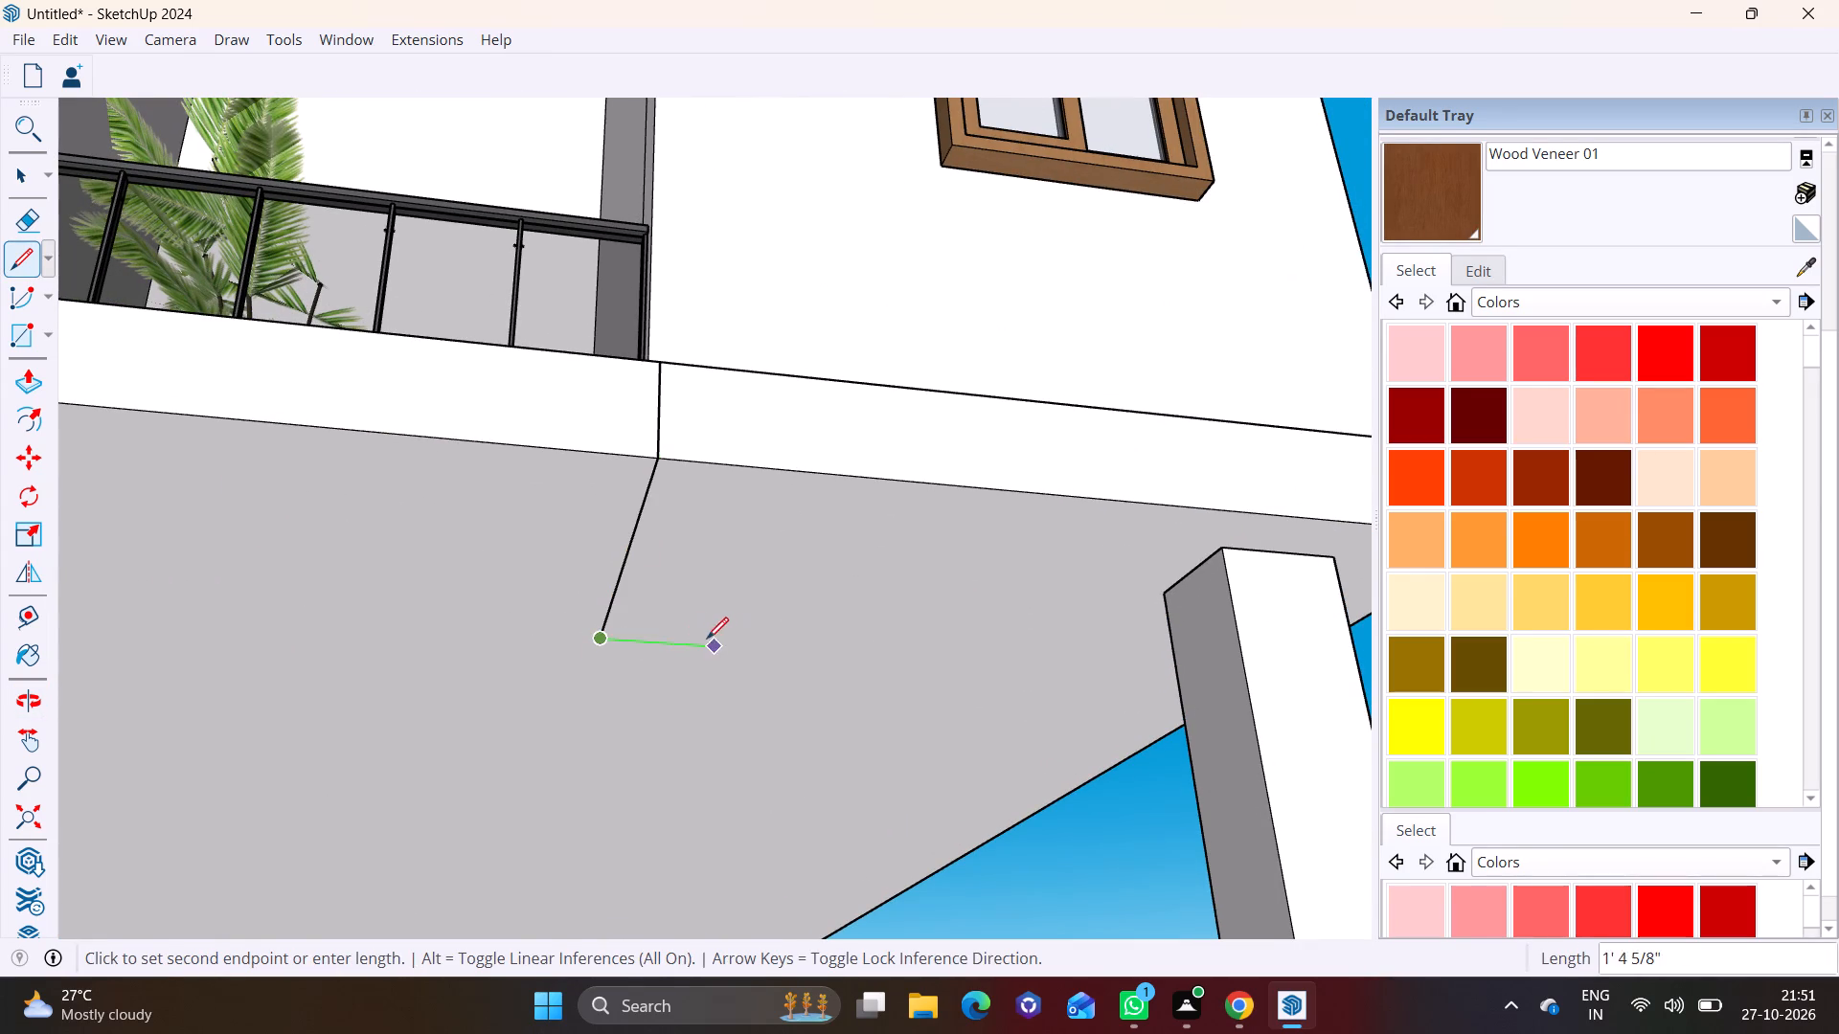
pyautogui.press('space')
# Continue the underside line about 26' 3 7/8" from its free end to the slab's far edge, splitting the underside.
pyautogui.moveTo(618, 618); pyautogui.dragTo(571, 839, button='middle')
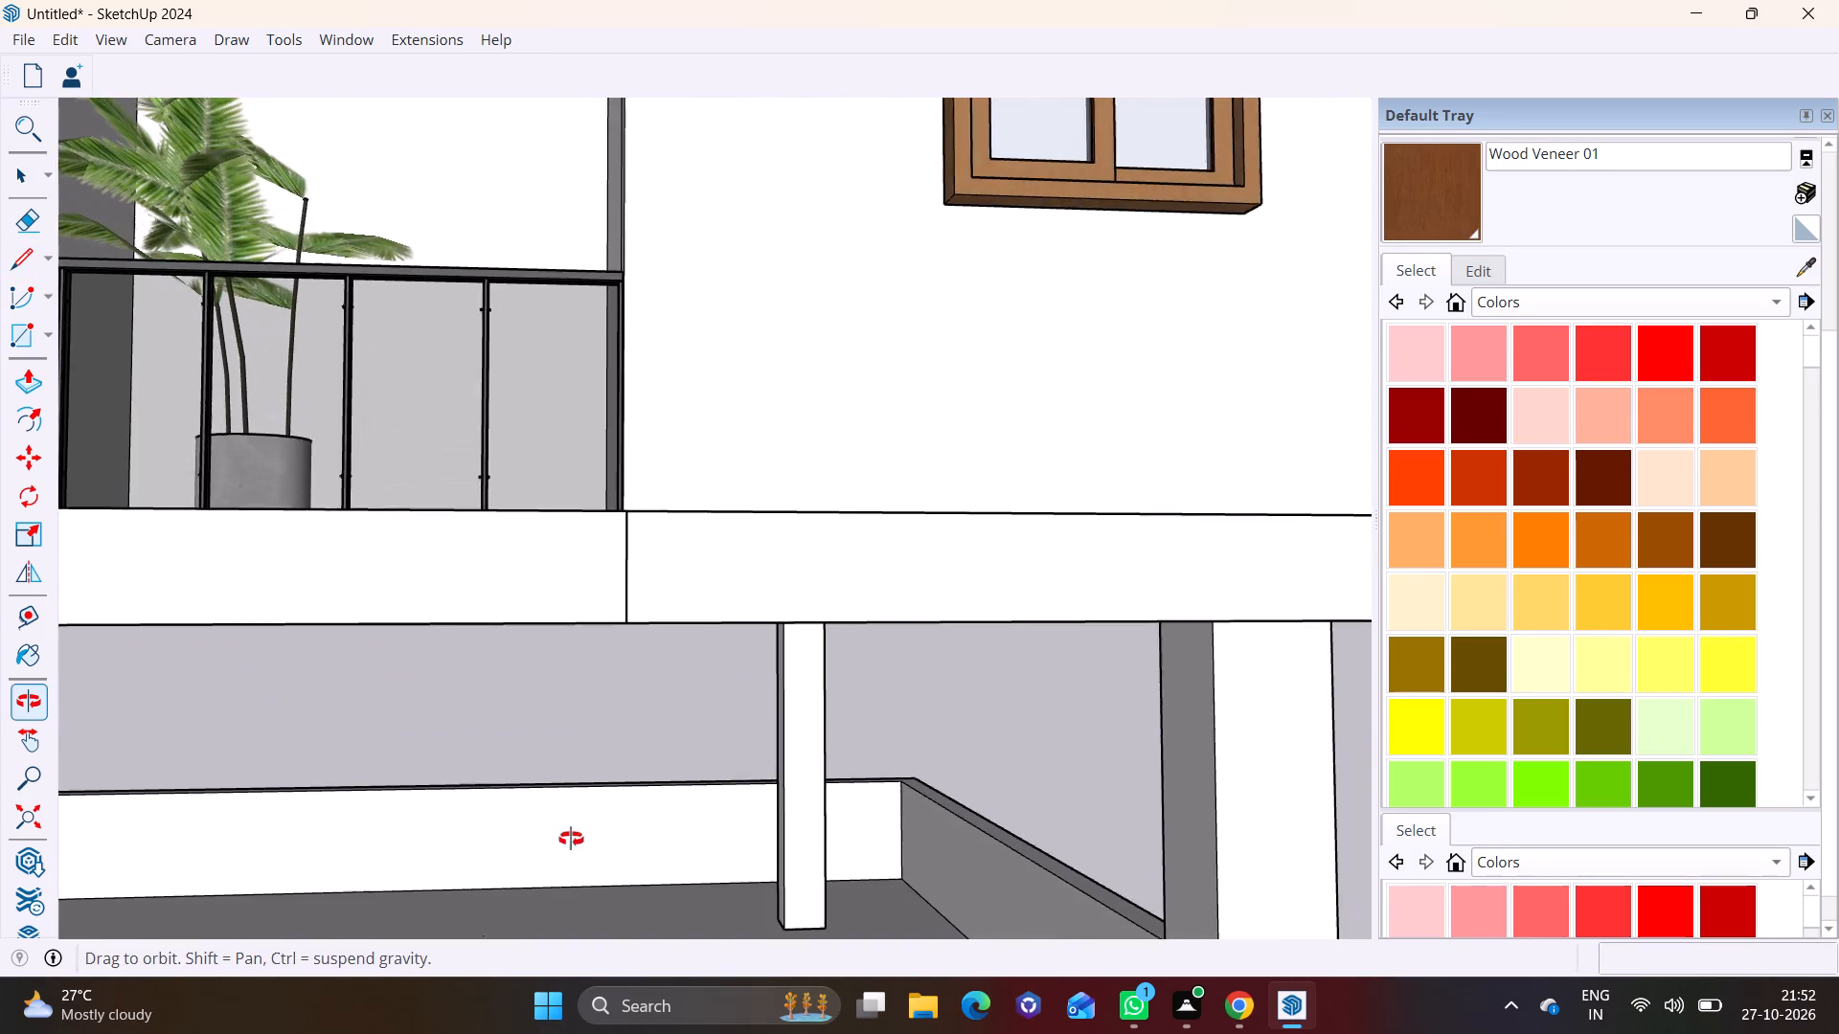
pyautogui.moveTo(571, 839); pyautogui.dragTo(571, 840, button='middle')
pyautogui.scroll(-2, 641, 755)
pyautogui.moveTo(680, 714); pyautogui.dragTo(660, 604, button='middle')
pyautogui.keyDown('shift'); pyautogui.moveTo(686, 652); pyautogui.dragTo(707, 571, button='middle'); pyautogui.keyUp('shift')
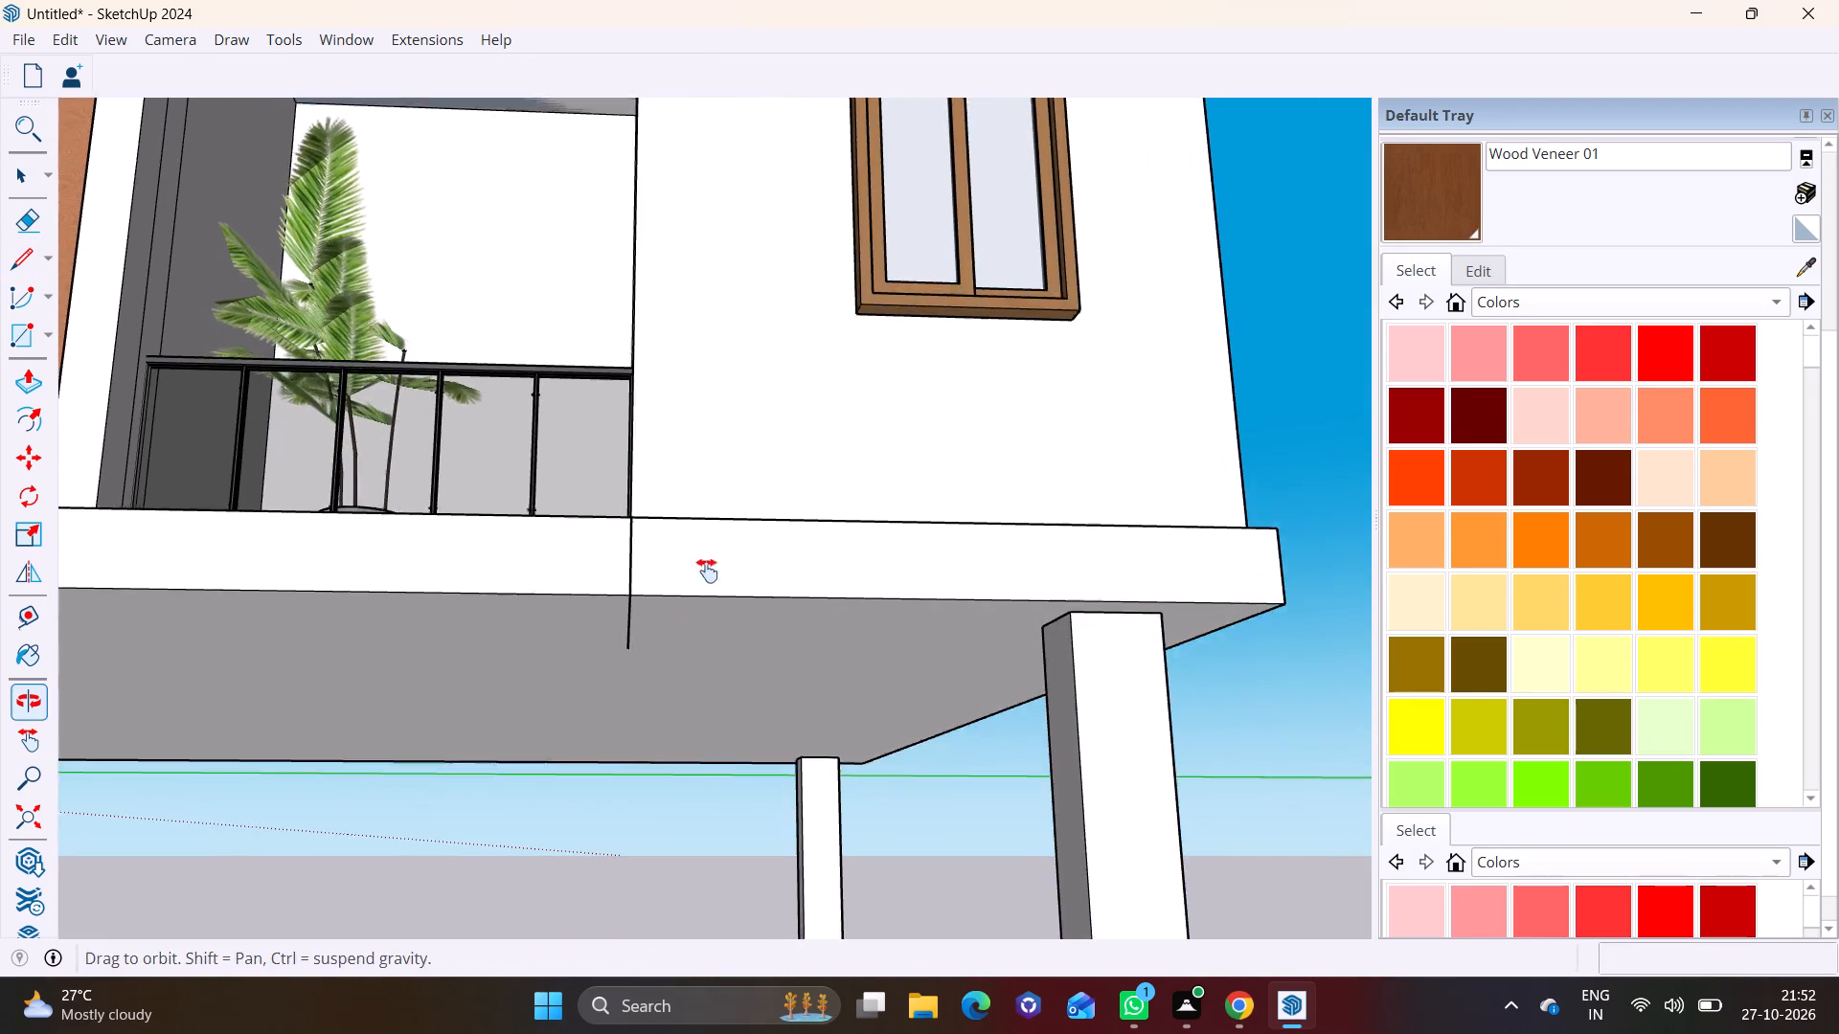
pyautogui.keyDown('shift'); pyautogui.moveTo(707, 571); pyautogui.dragTo(722, 500, button='middle'); pyautogui.keyUp('shift')
pyautogui.scroll(6, 615, 546)
pyautogui.moveTo(670, 551); pyautogui.dragTo(690, 483, button='middle')
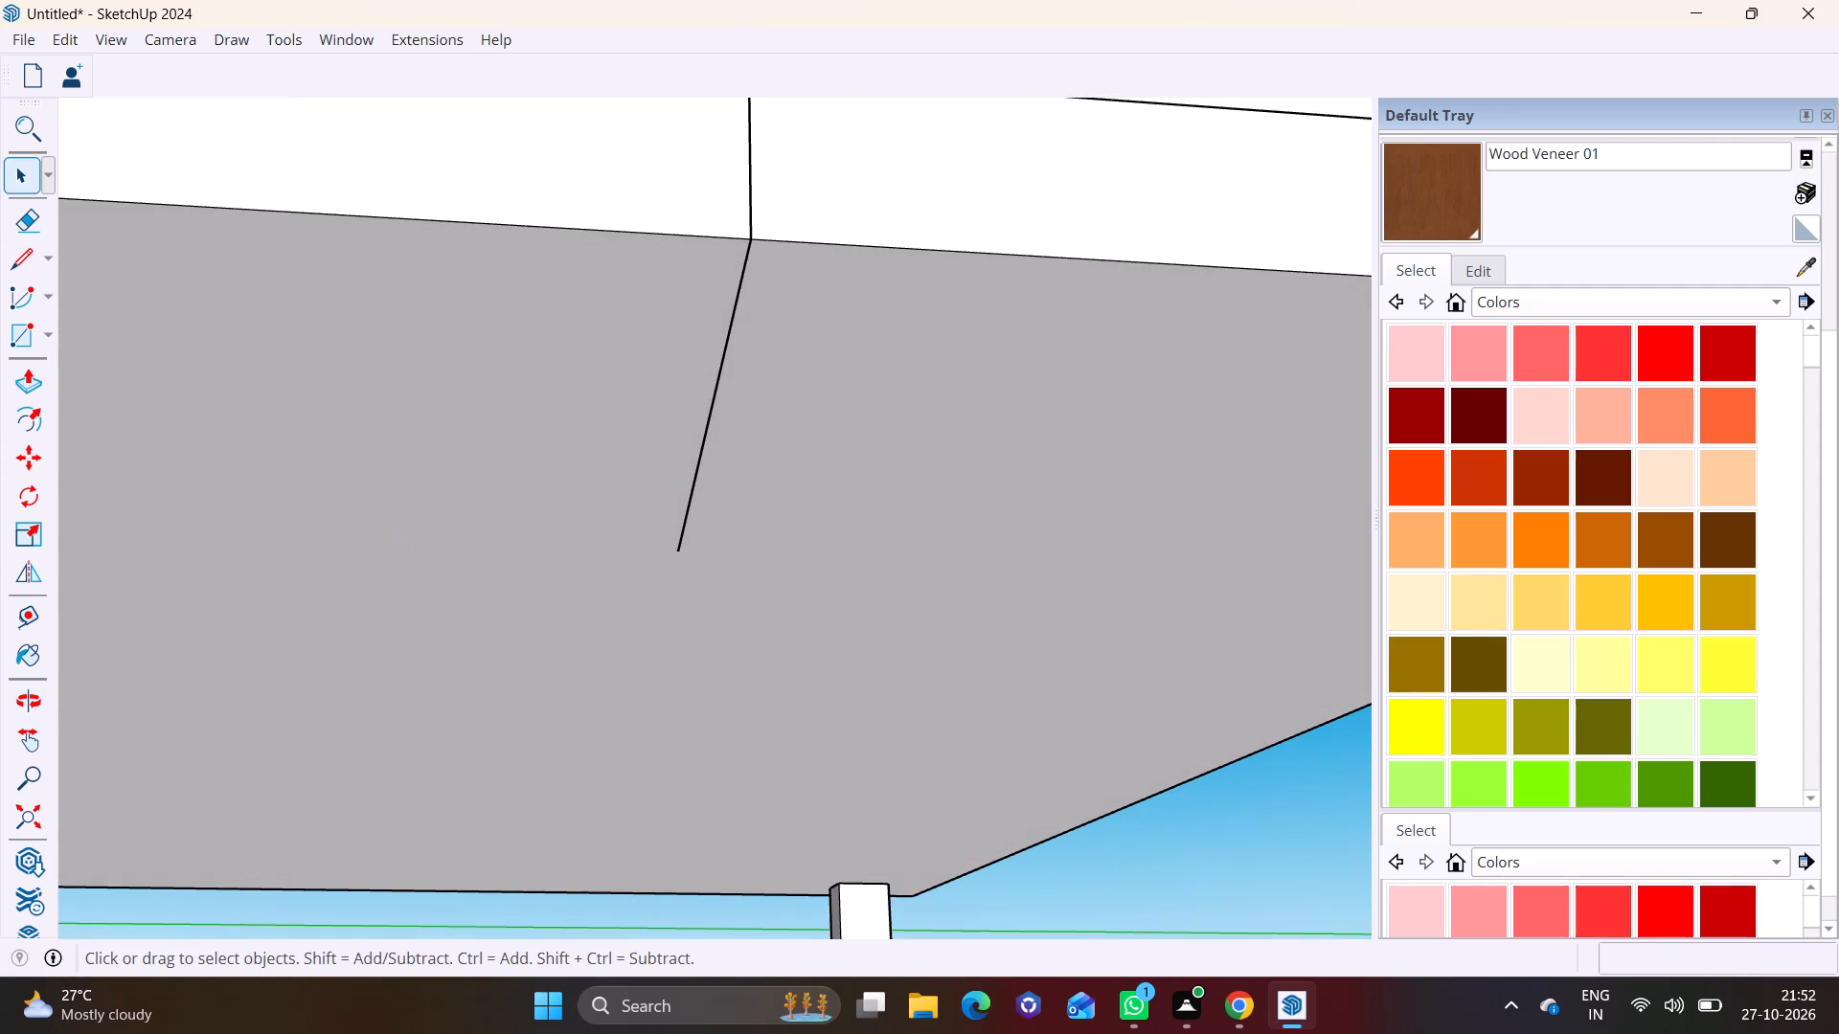
pyautogui.click(34, 377)
pyautogui.click(30, 255)
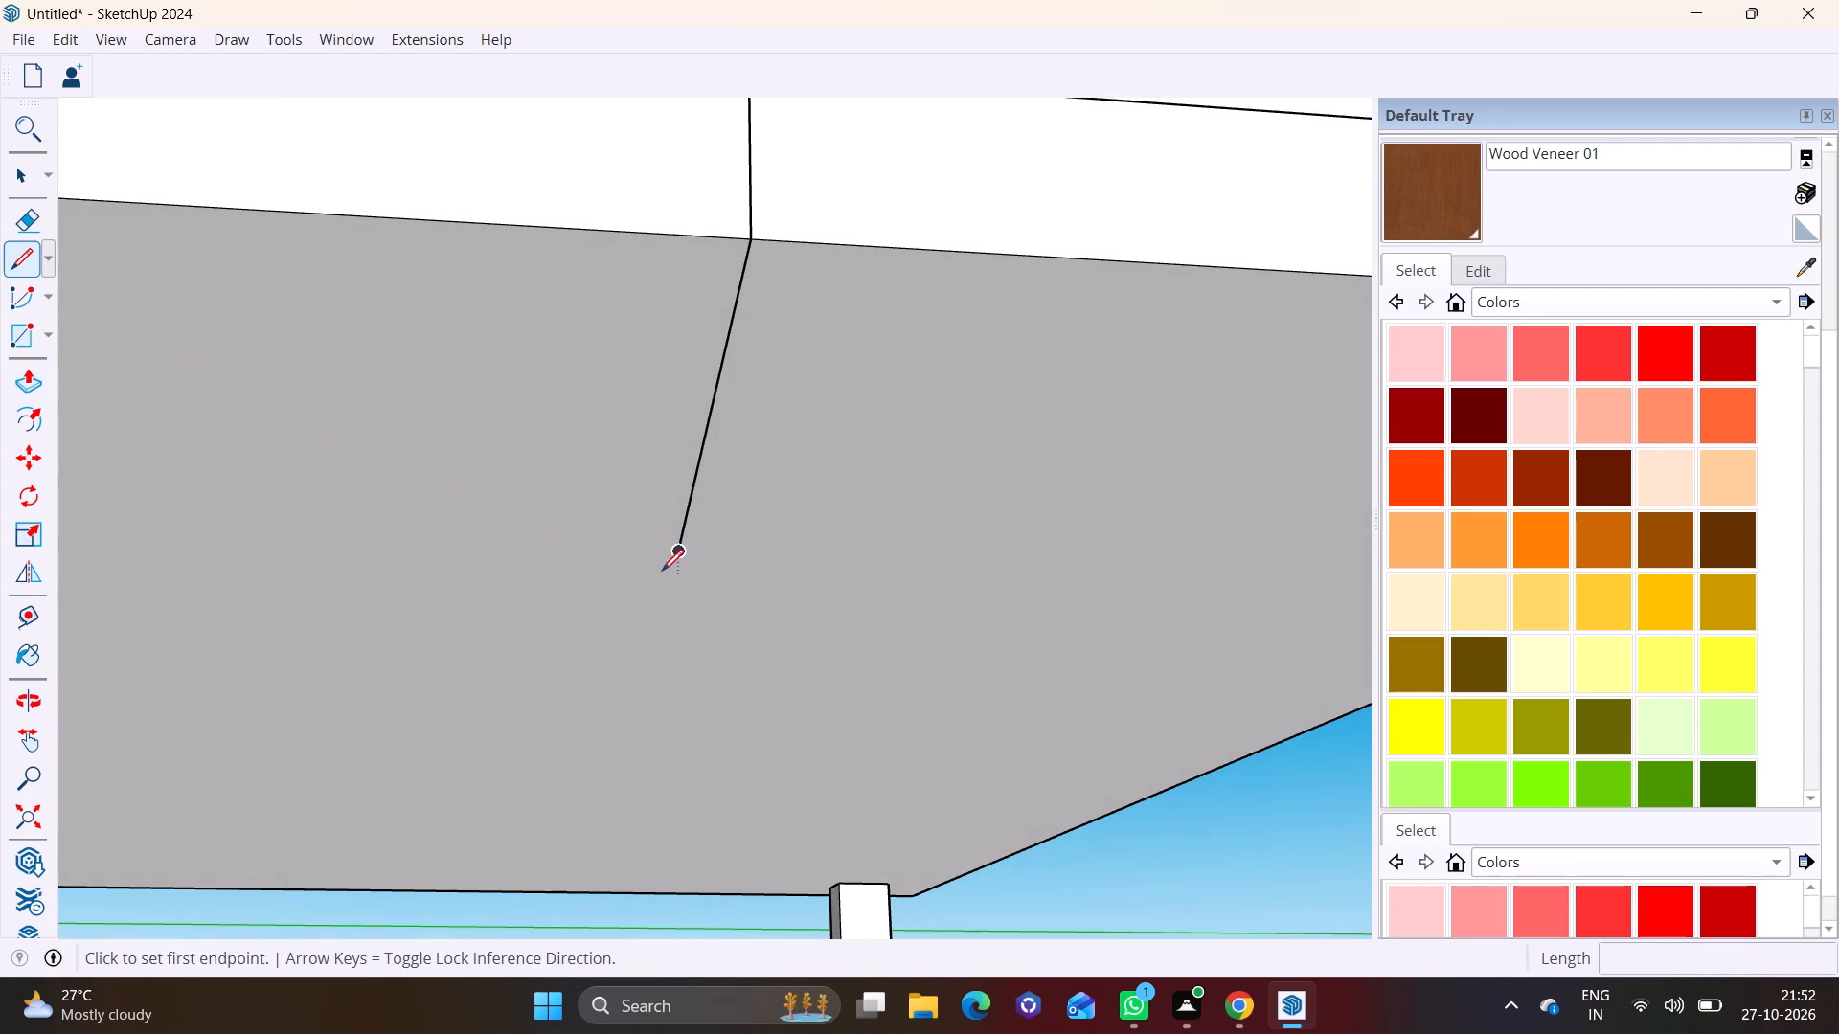
pyautogui.click(673, 552)
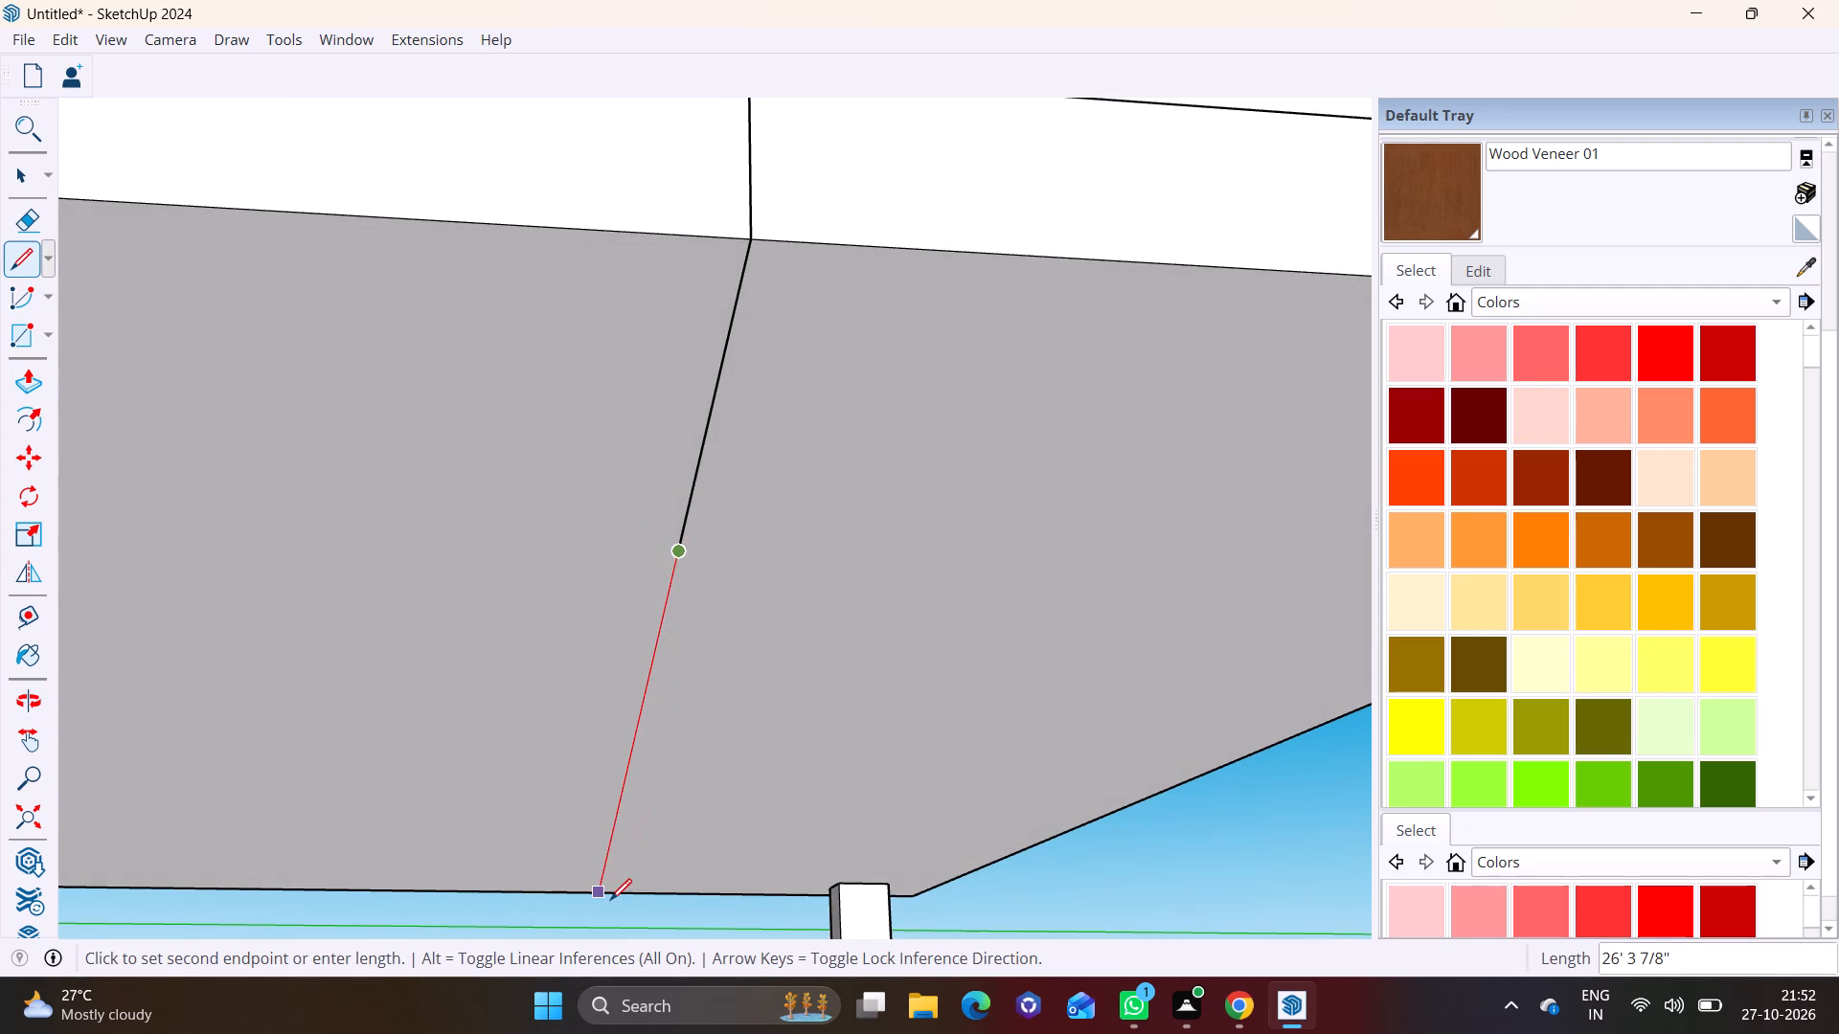
pyautogui.click(610, 900)
pyautogui.press('space')
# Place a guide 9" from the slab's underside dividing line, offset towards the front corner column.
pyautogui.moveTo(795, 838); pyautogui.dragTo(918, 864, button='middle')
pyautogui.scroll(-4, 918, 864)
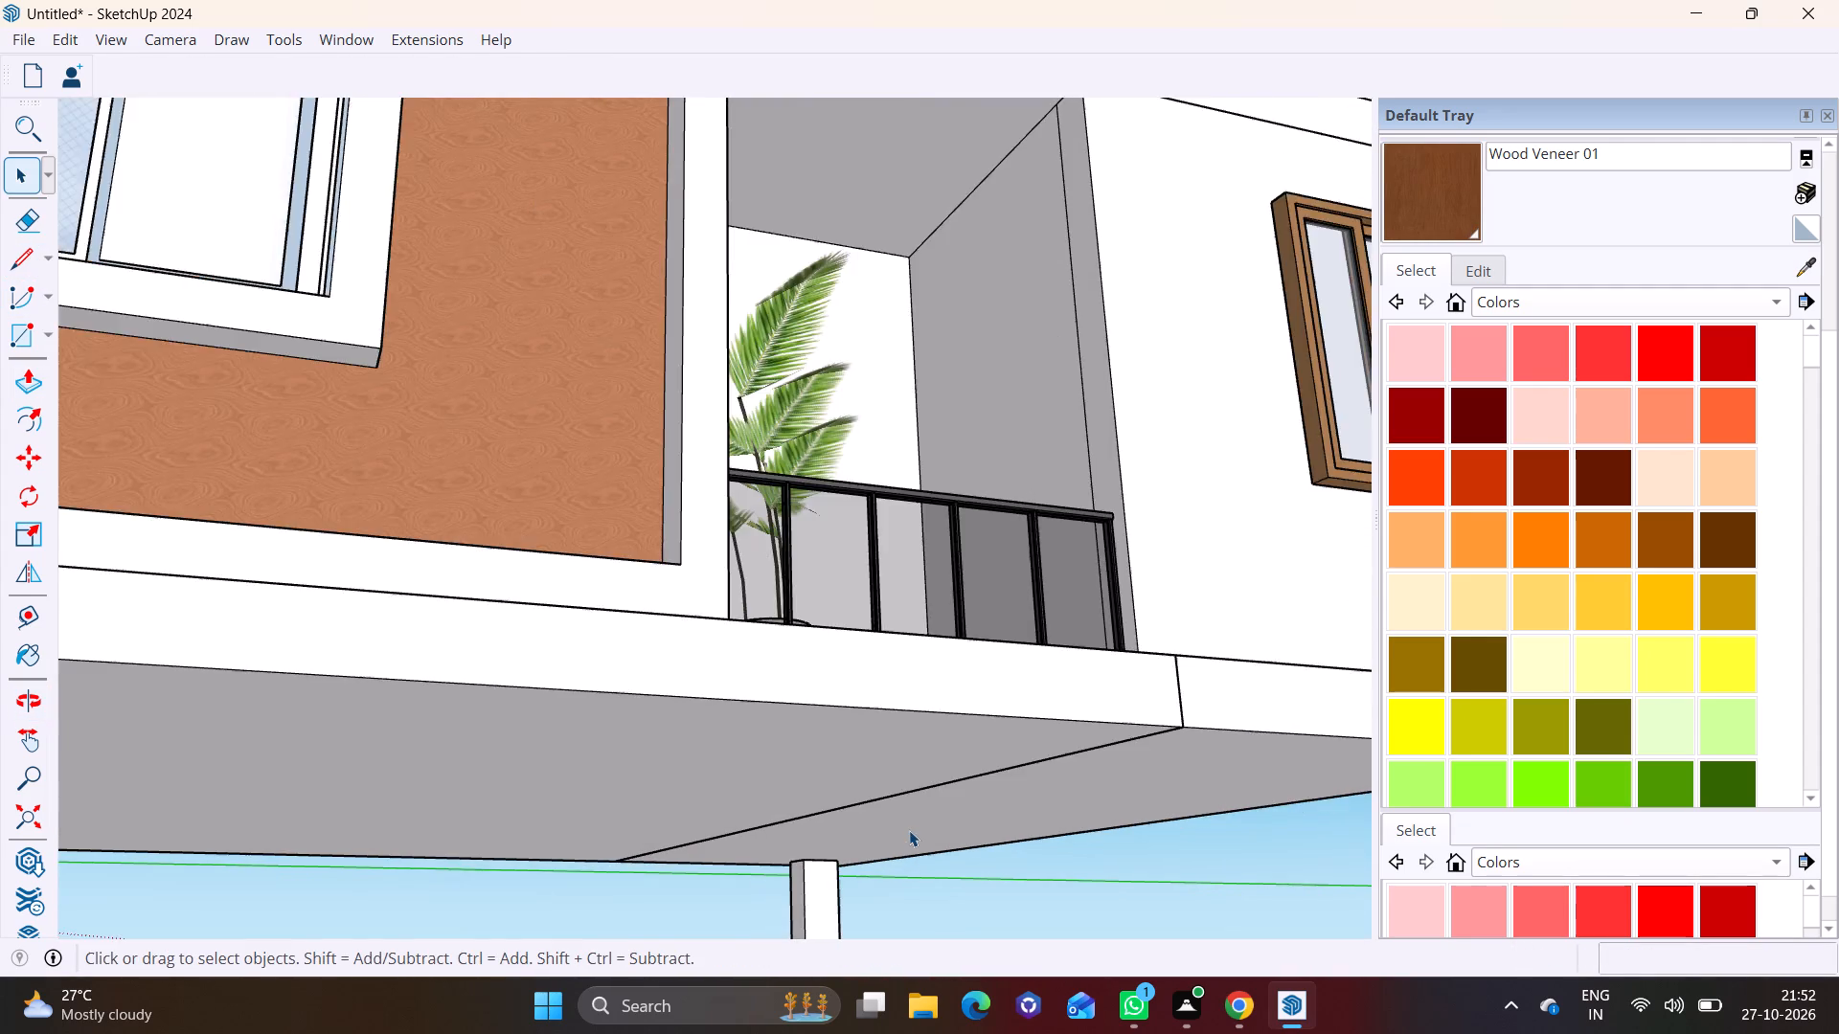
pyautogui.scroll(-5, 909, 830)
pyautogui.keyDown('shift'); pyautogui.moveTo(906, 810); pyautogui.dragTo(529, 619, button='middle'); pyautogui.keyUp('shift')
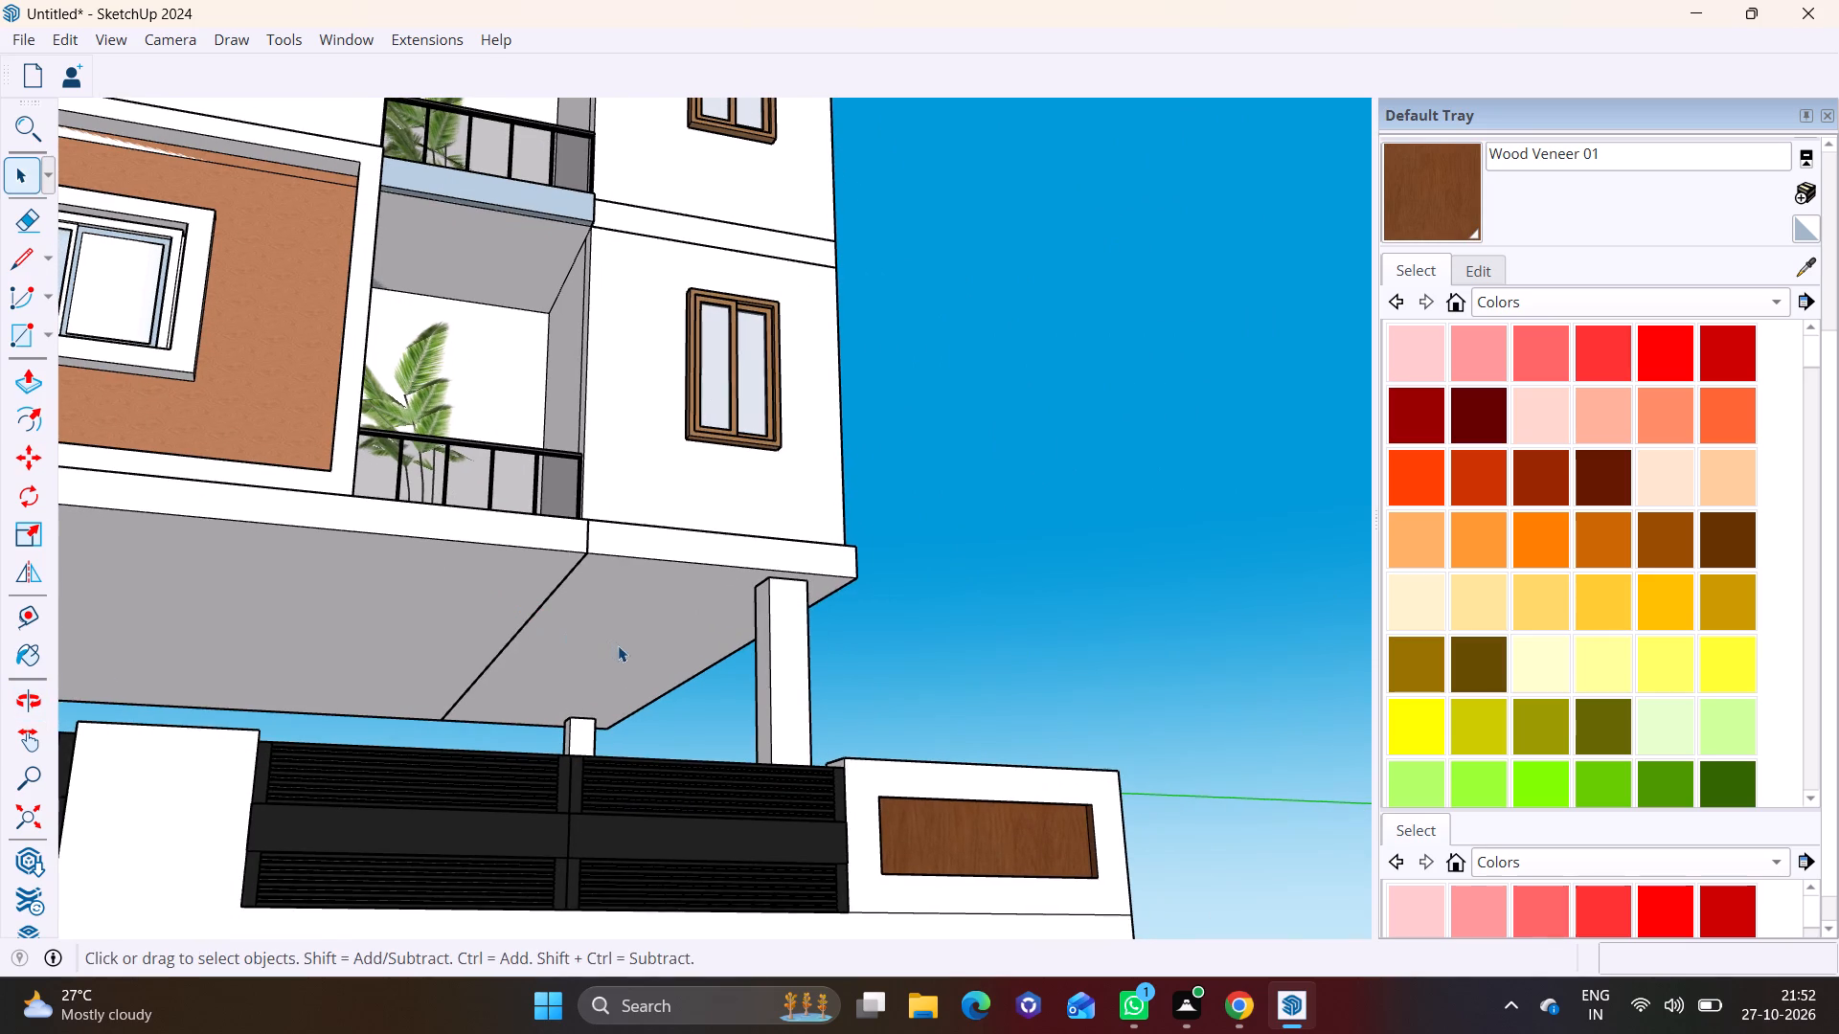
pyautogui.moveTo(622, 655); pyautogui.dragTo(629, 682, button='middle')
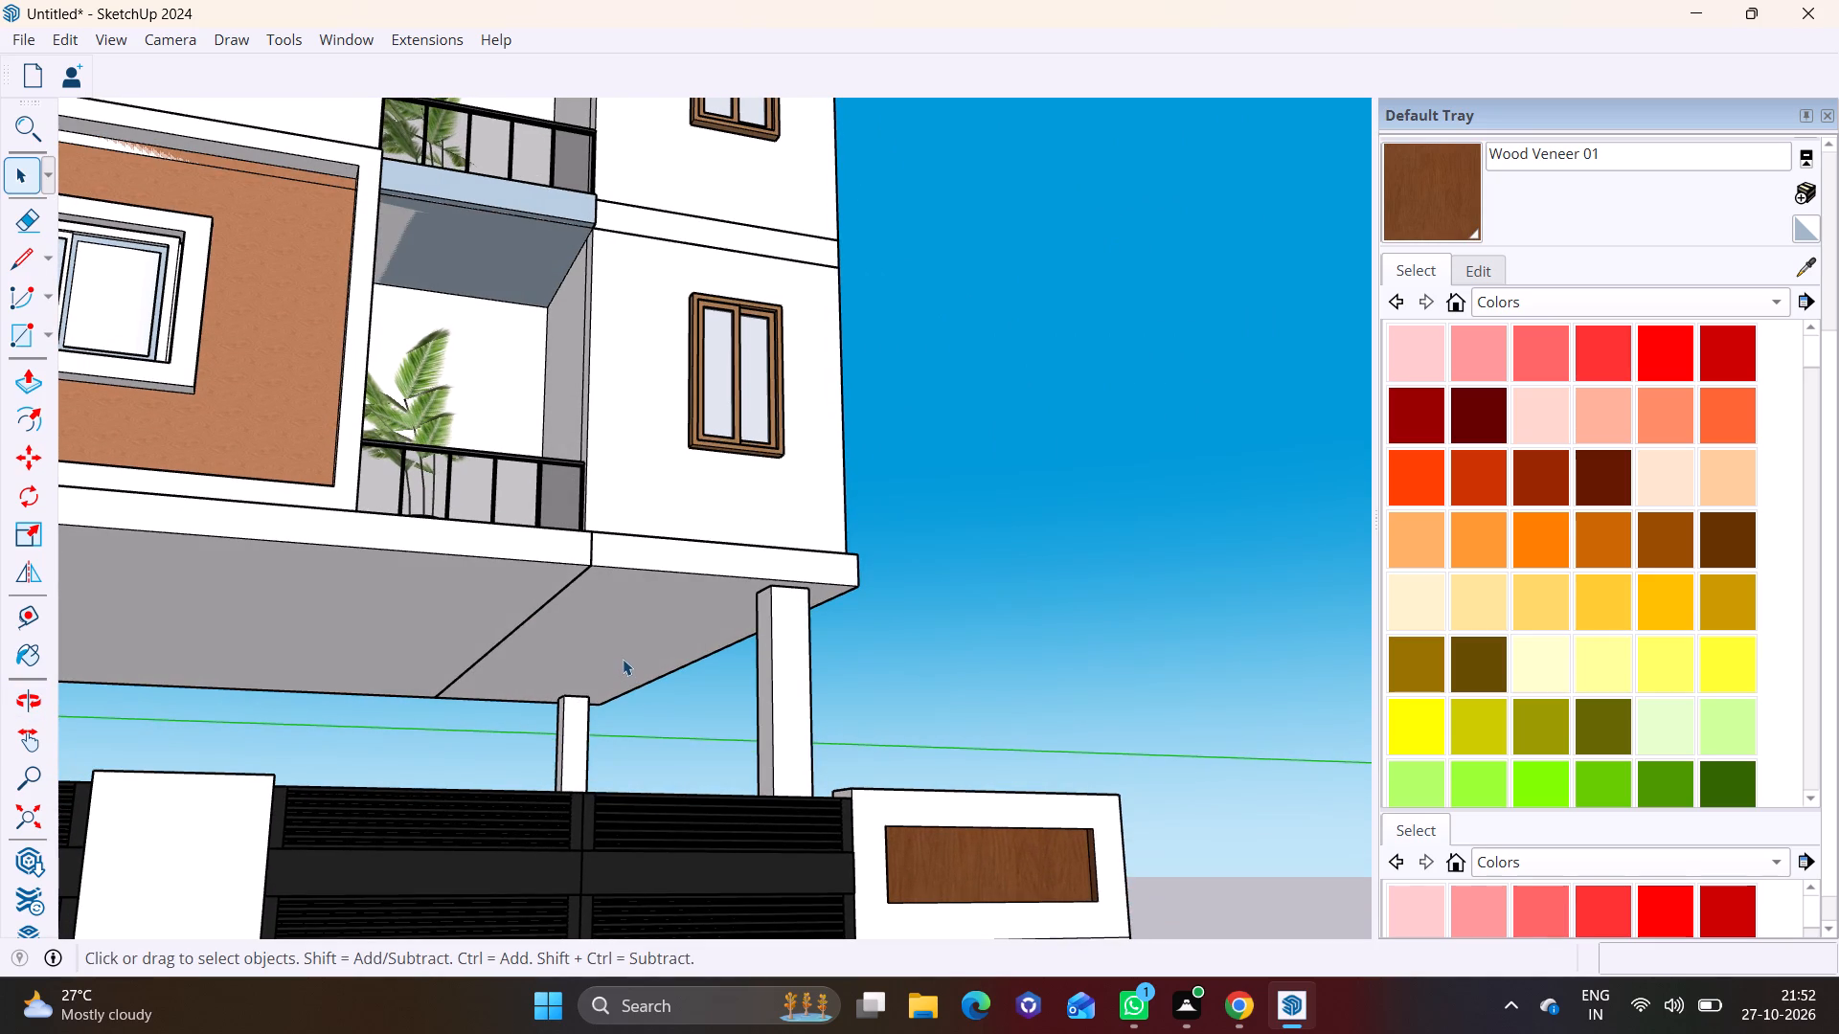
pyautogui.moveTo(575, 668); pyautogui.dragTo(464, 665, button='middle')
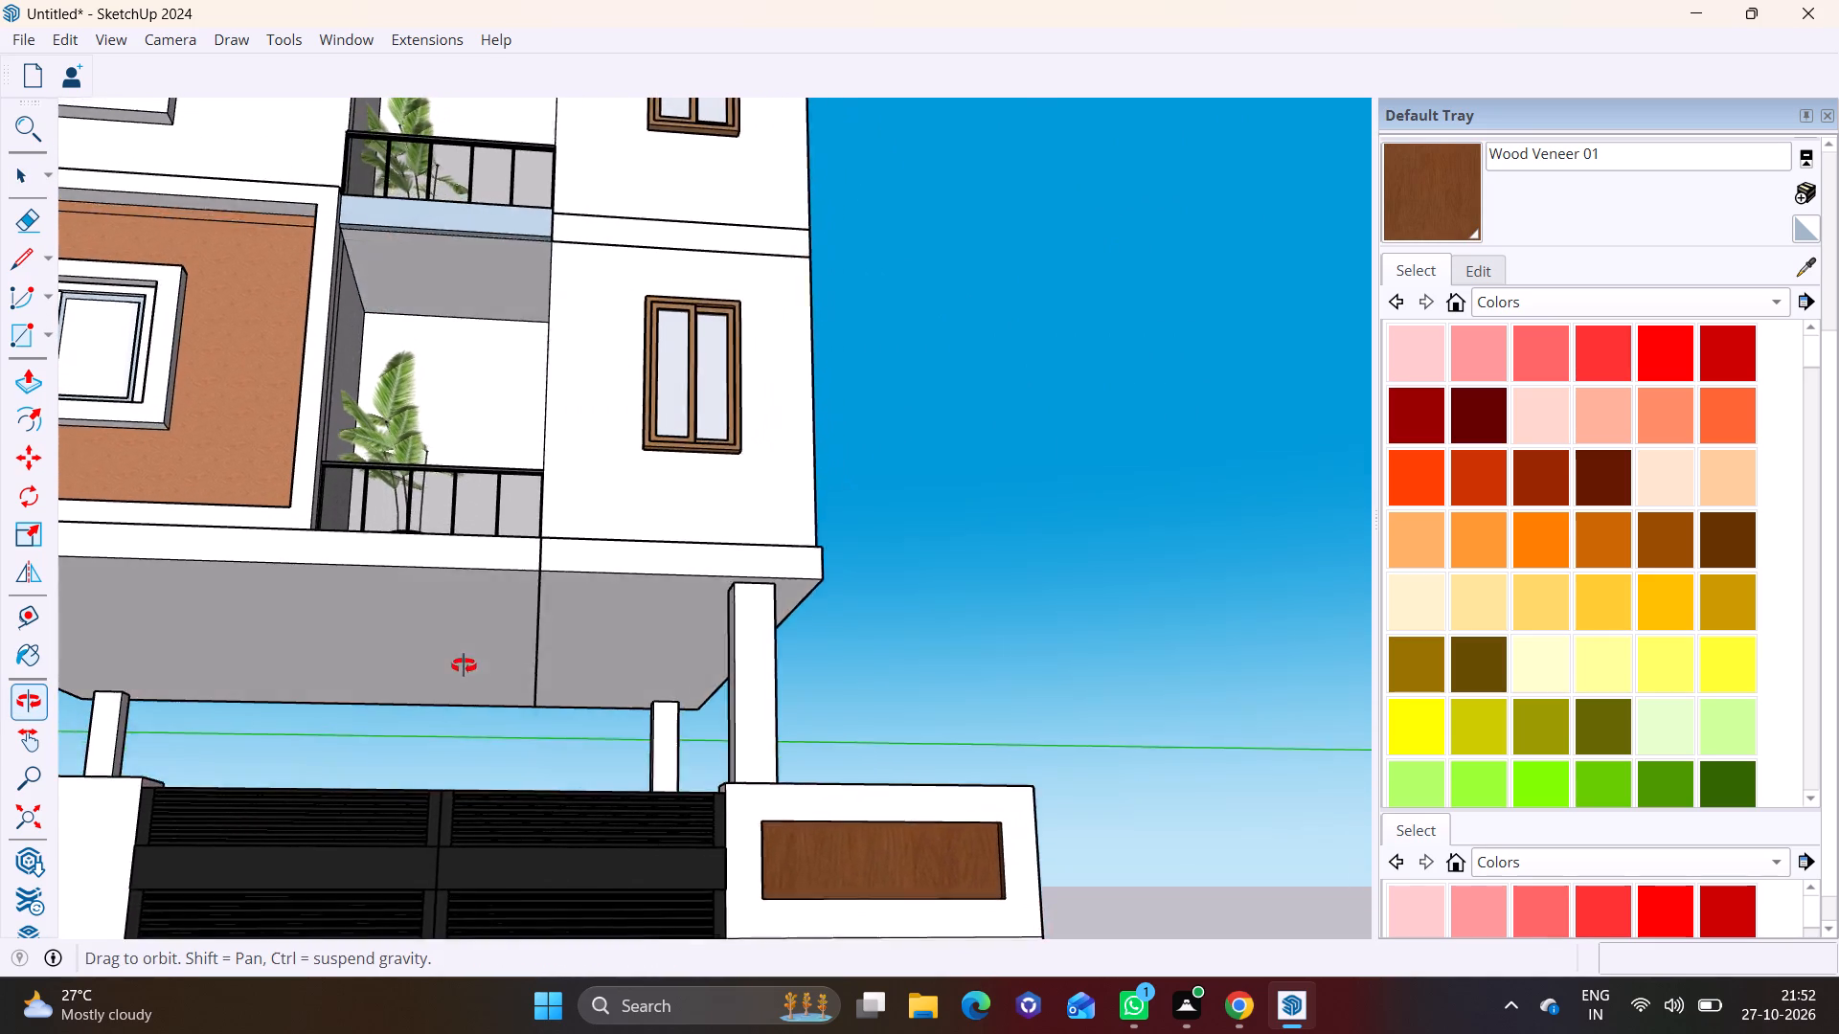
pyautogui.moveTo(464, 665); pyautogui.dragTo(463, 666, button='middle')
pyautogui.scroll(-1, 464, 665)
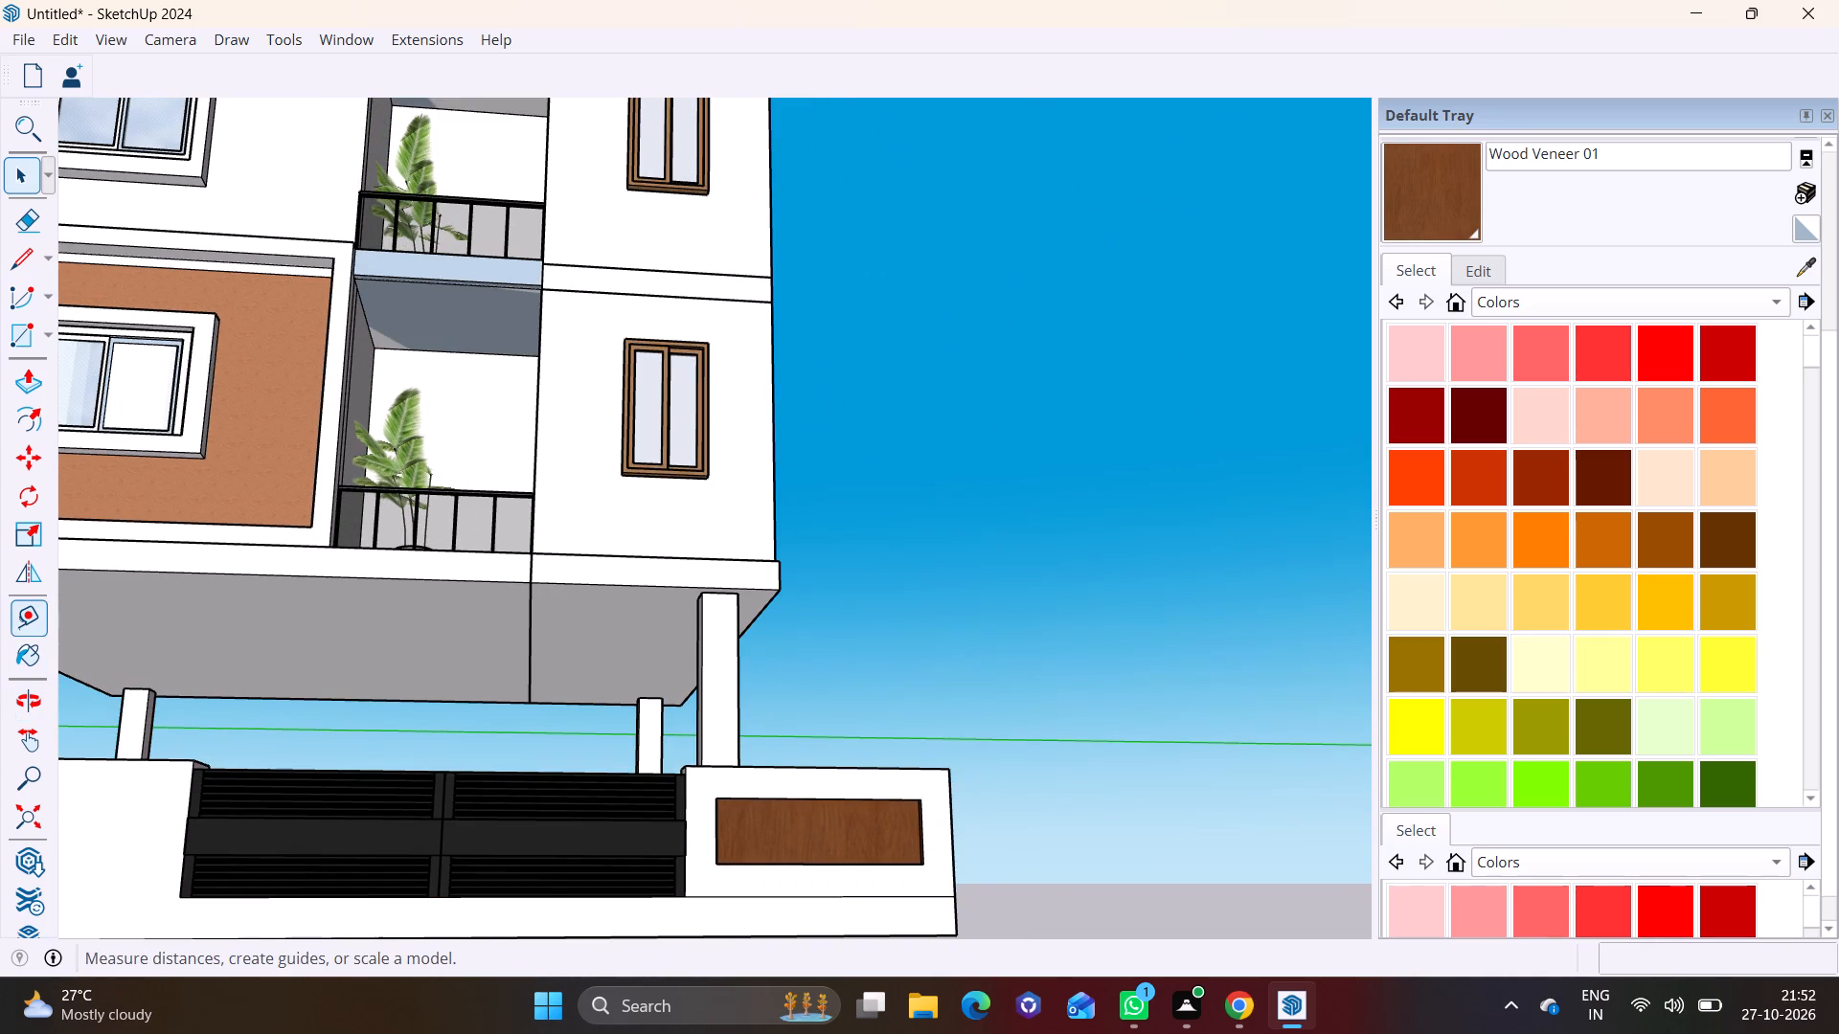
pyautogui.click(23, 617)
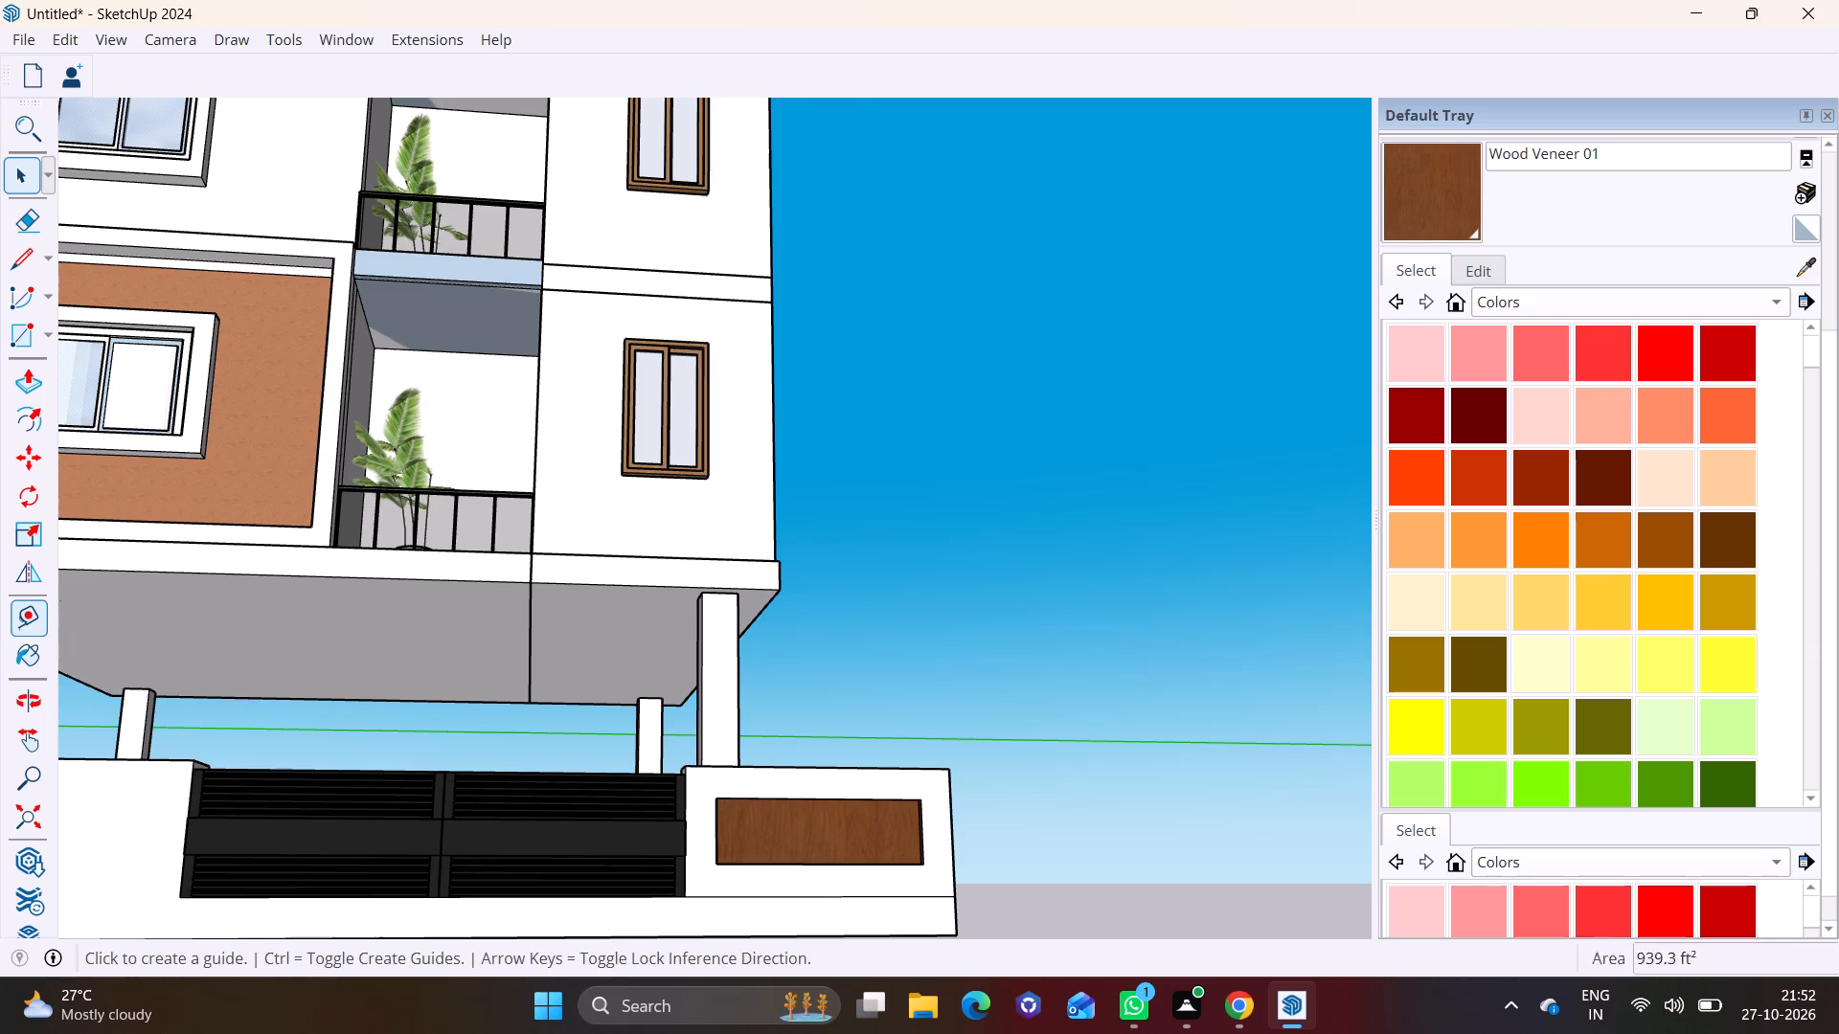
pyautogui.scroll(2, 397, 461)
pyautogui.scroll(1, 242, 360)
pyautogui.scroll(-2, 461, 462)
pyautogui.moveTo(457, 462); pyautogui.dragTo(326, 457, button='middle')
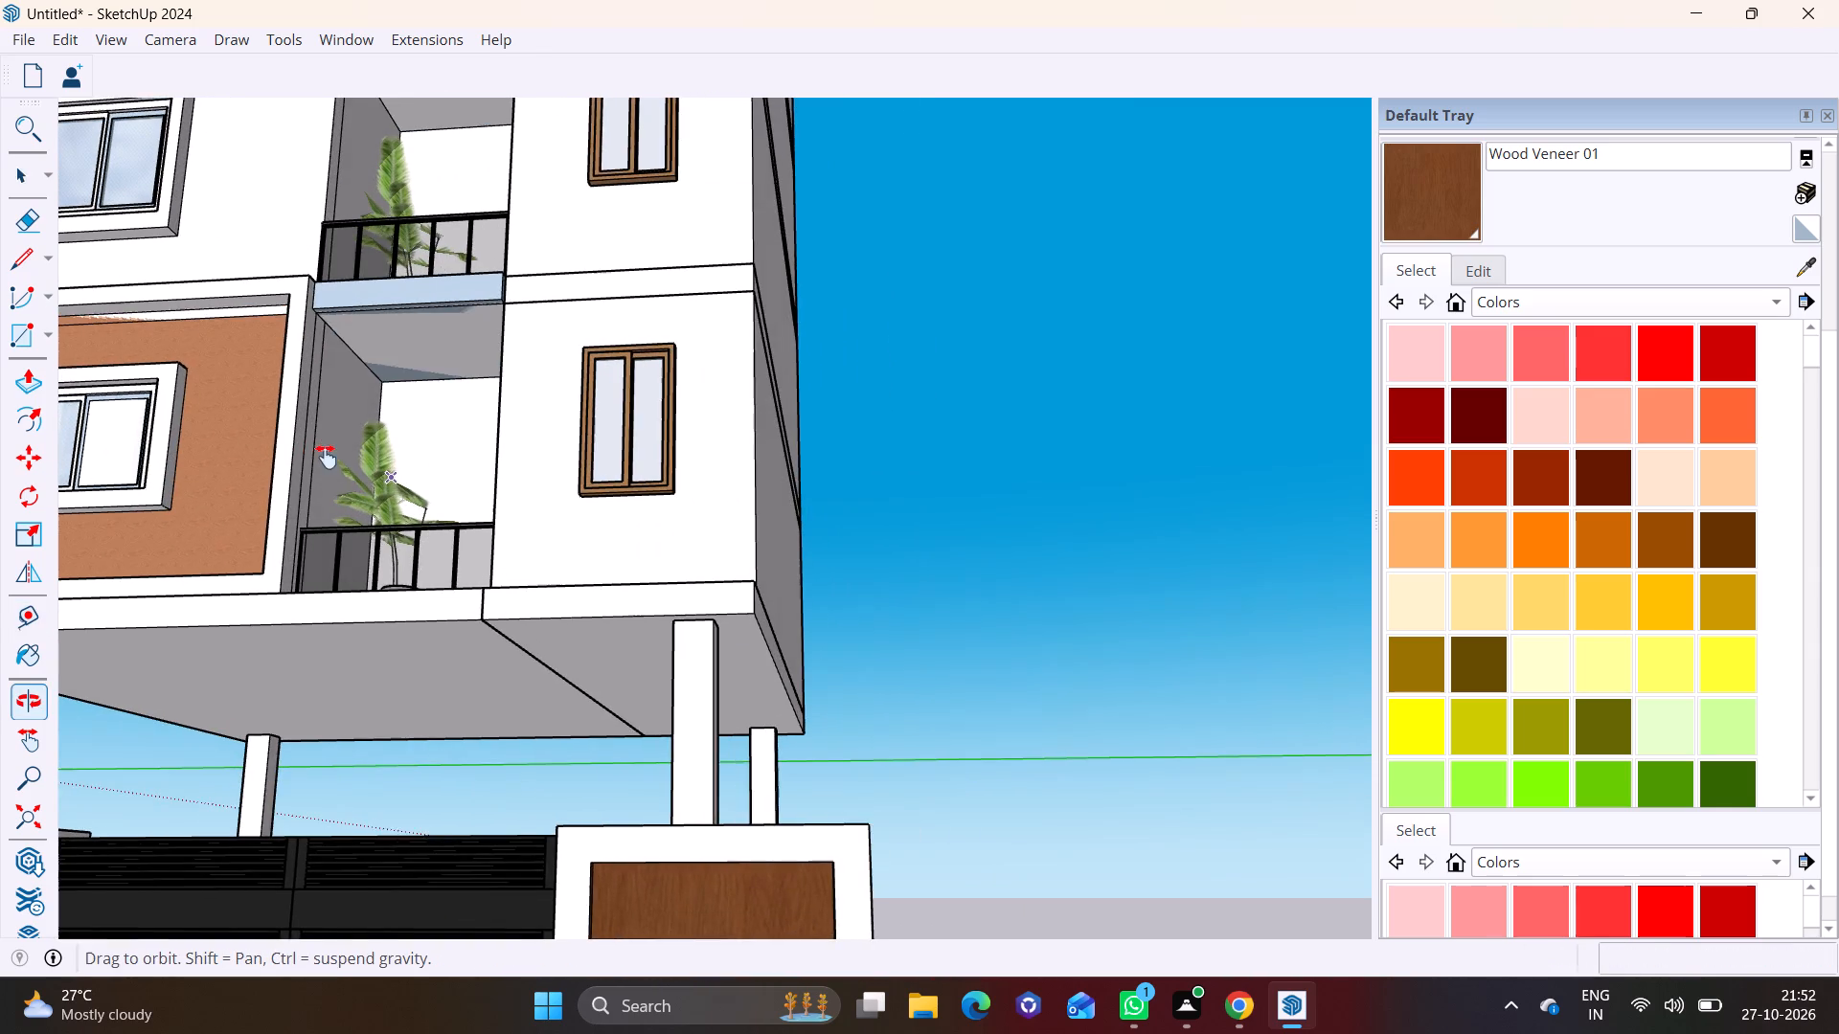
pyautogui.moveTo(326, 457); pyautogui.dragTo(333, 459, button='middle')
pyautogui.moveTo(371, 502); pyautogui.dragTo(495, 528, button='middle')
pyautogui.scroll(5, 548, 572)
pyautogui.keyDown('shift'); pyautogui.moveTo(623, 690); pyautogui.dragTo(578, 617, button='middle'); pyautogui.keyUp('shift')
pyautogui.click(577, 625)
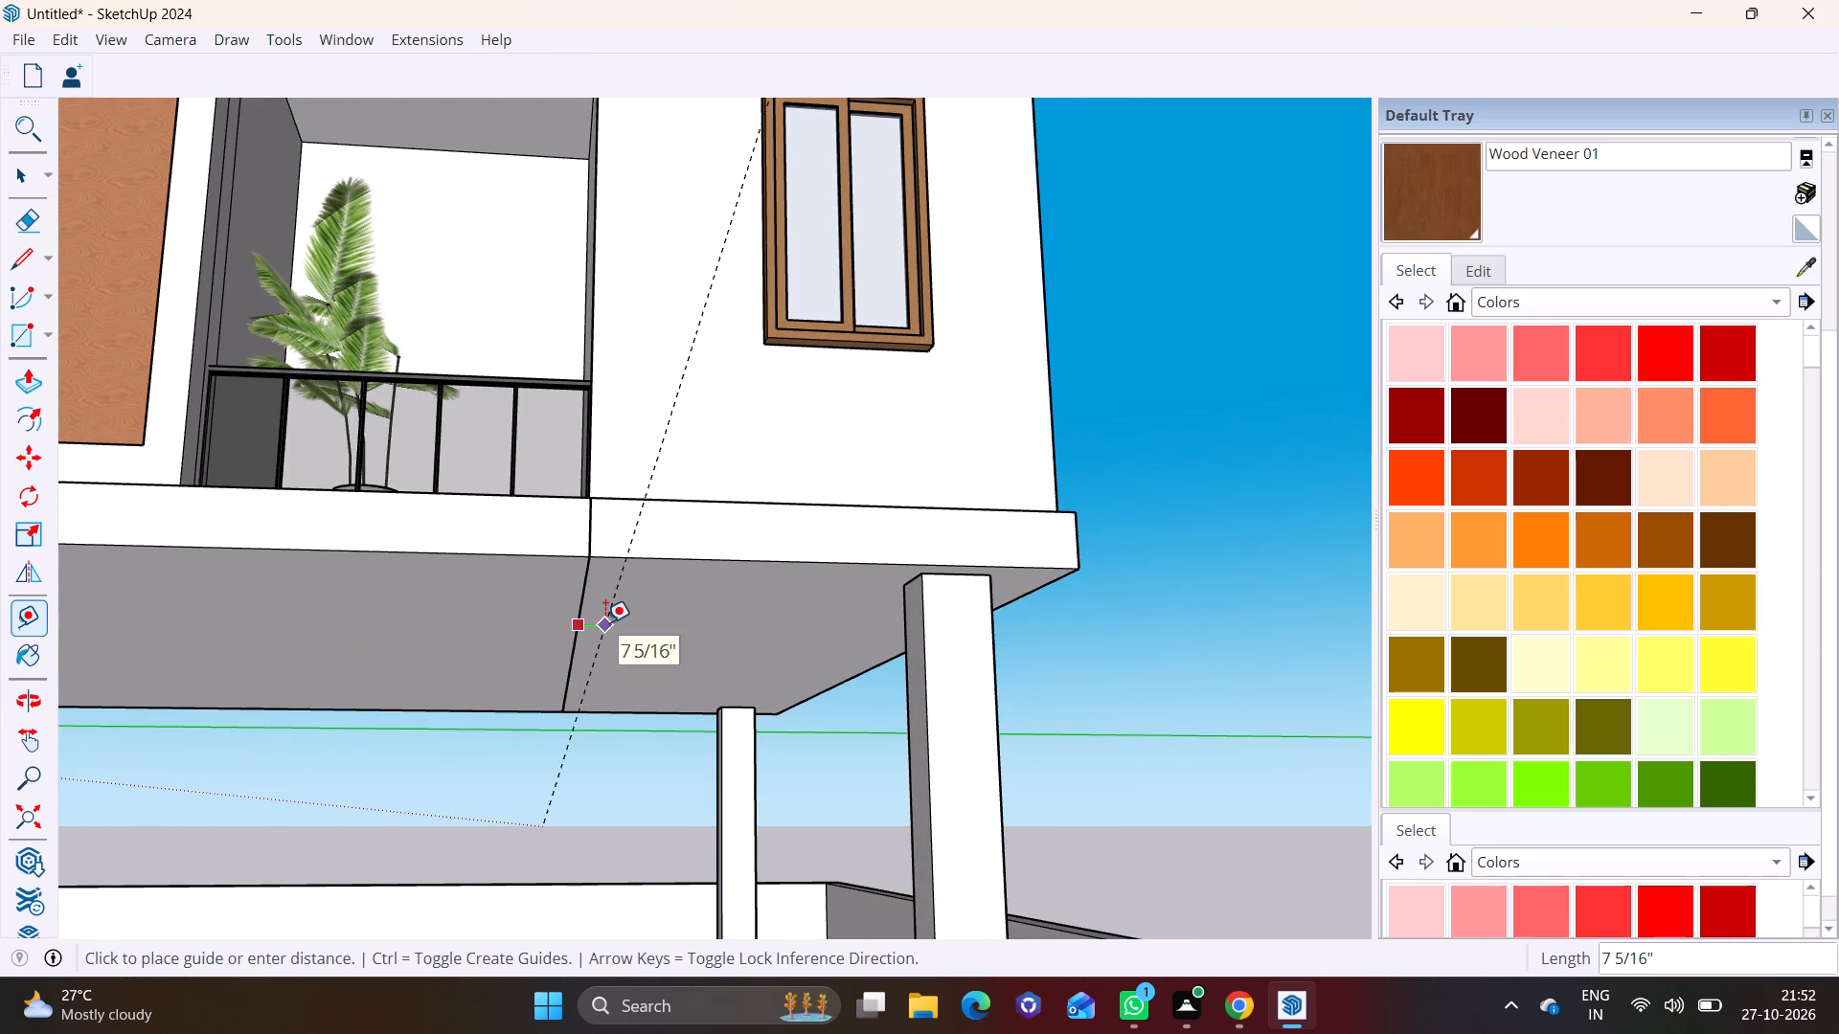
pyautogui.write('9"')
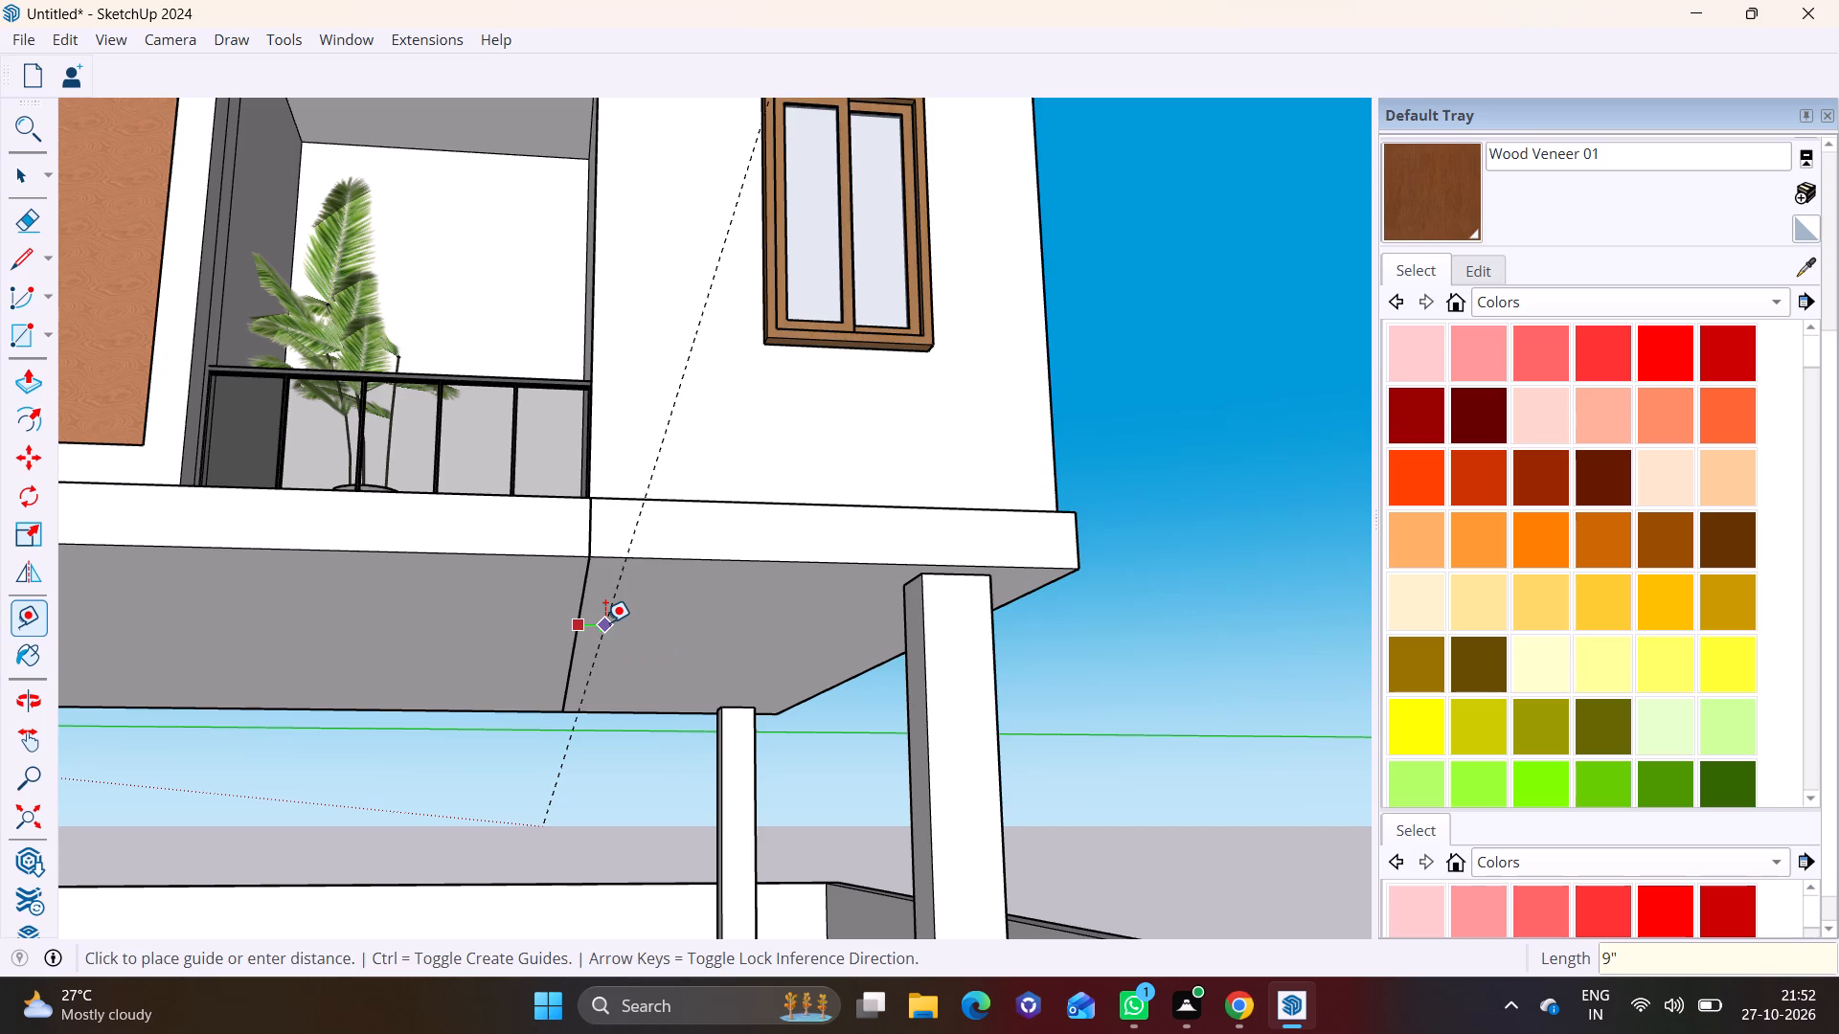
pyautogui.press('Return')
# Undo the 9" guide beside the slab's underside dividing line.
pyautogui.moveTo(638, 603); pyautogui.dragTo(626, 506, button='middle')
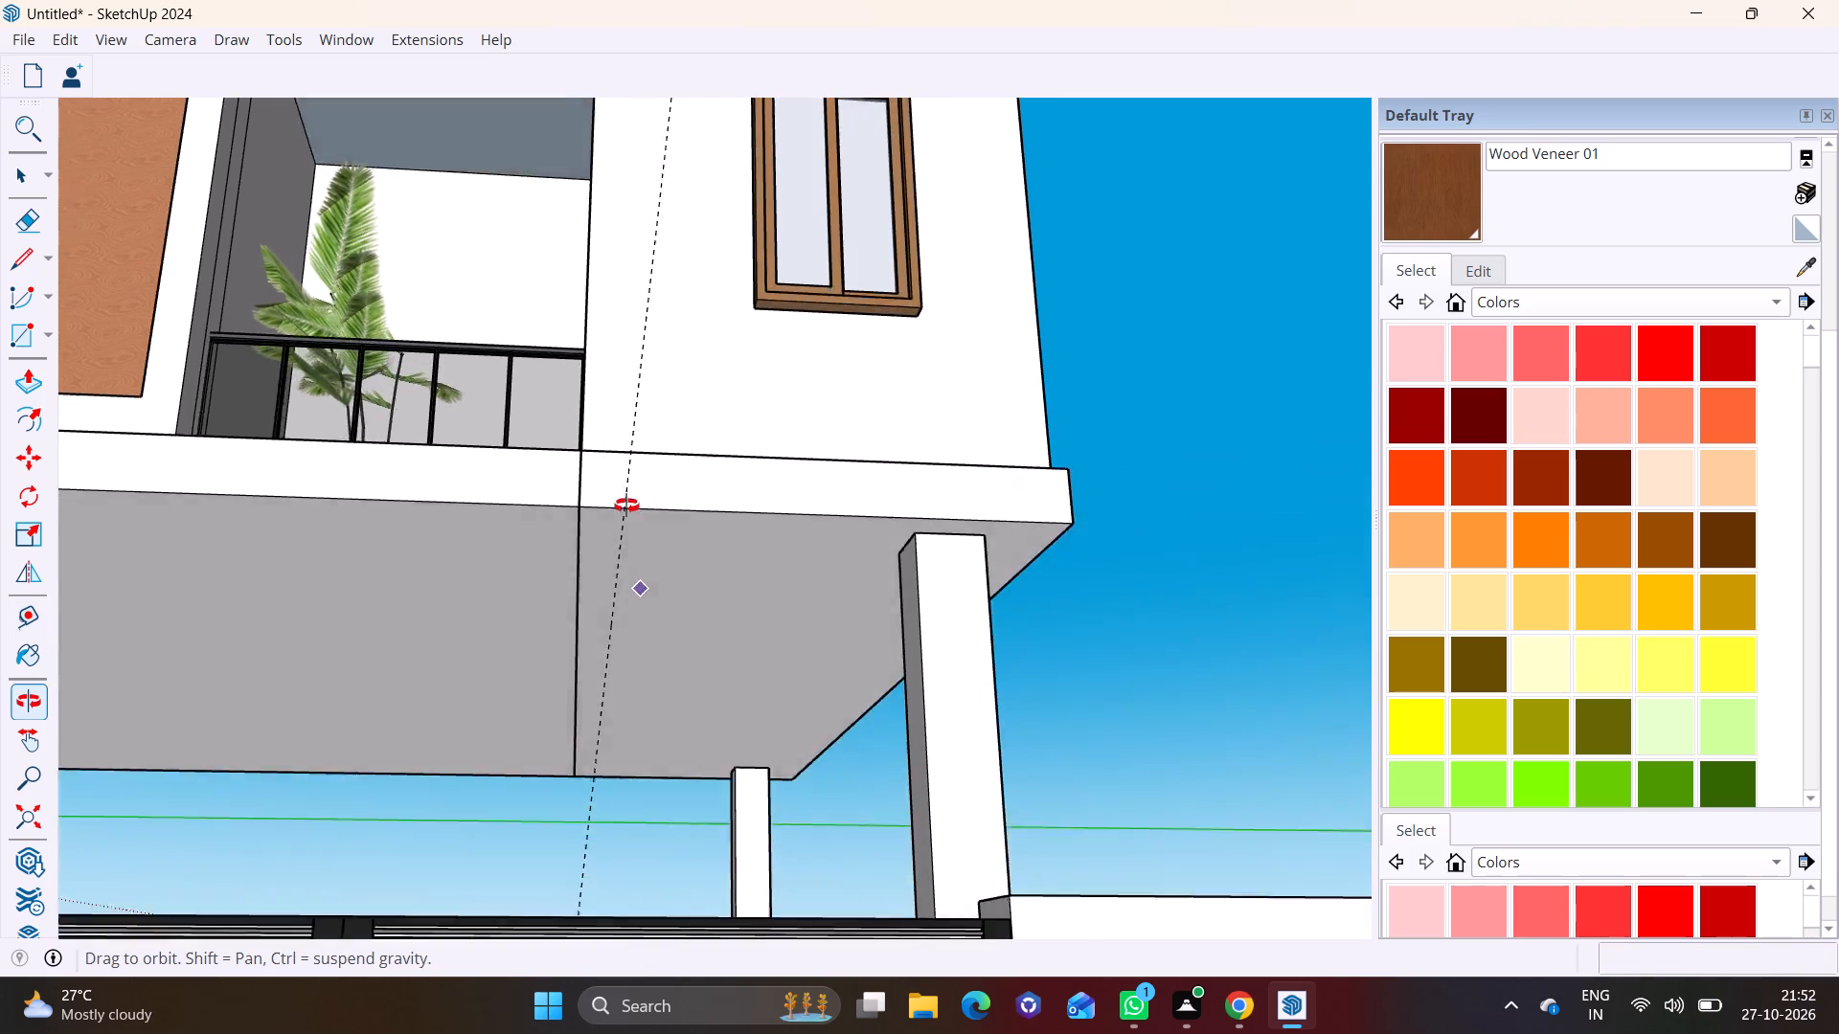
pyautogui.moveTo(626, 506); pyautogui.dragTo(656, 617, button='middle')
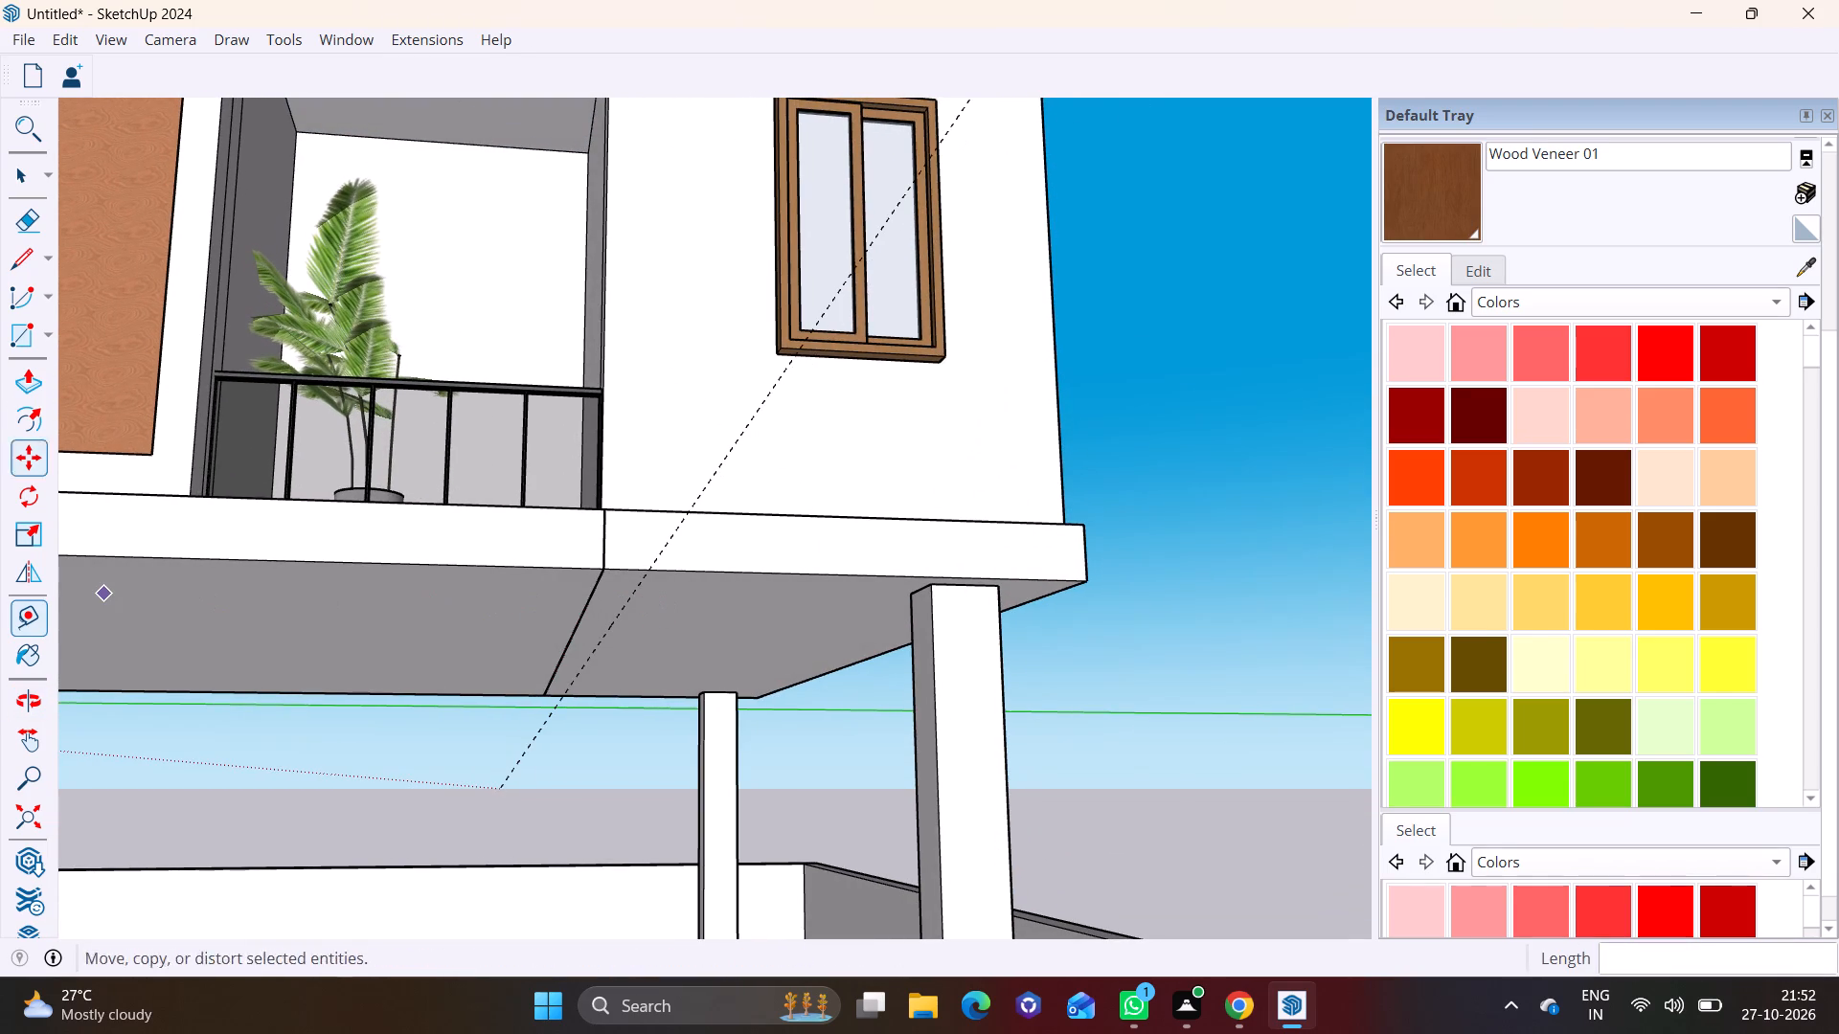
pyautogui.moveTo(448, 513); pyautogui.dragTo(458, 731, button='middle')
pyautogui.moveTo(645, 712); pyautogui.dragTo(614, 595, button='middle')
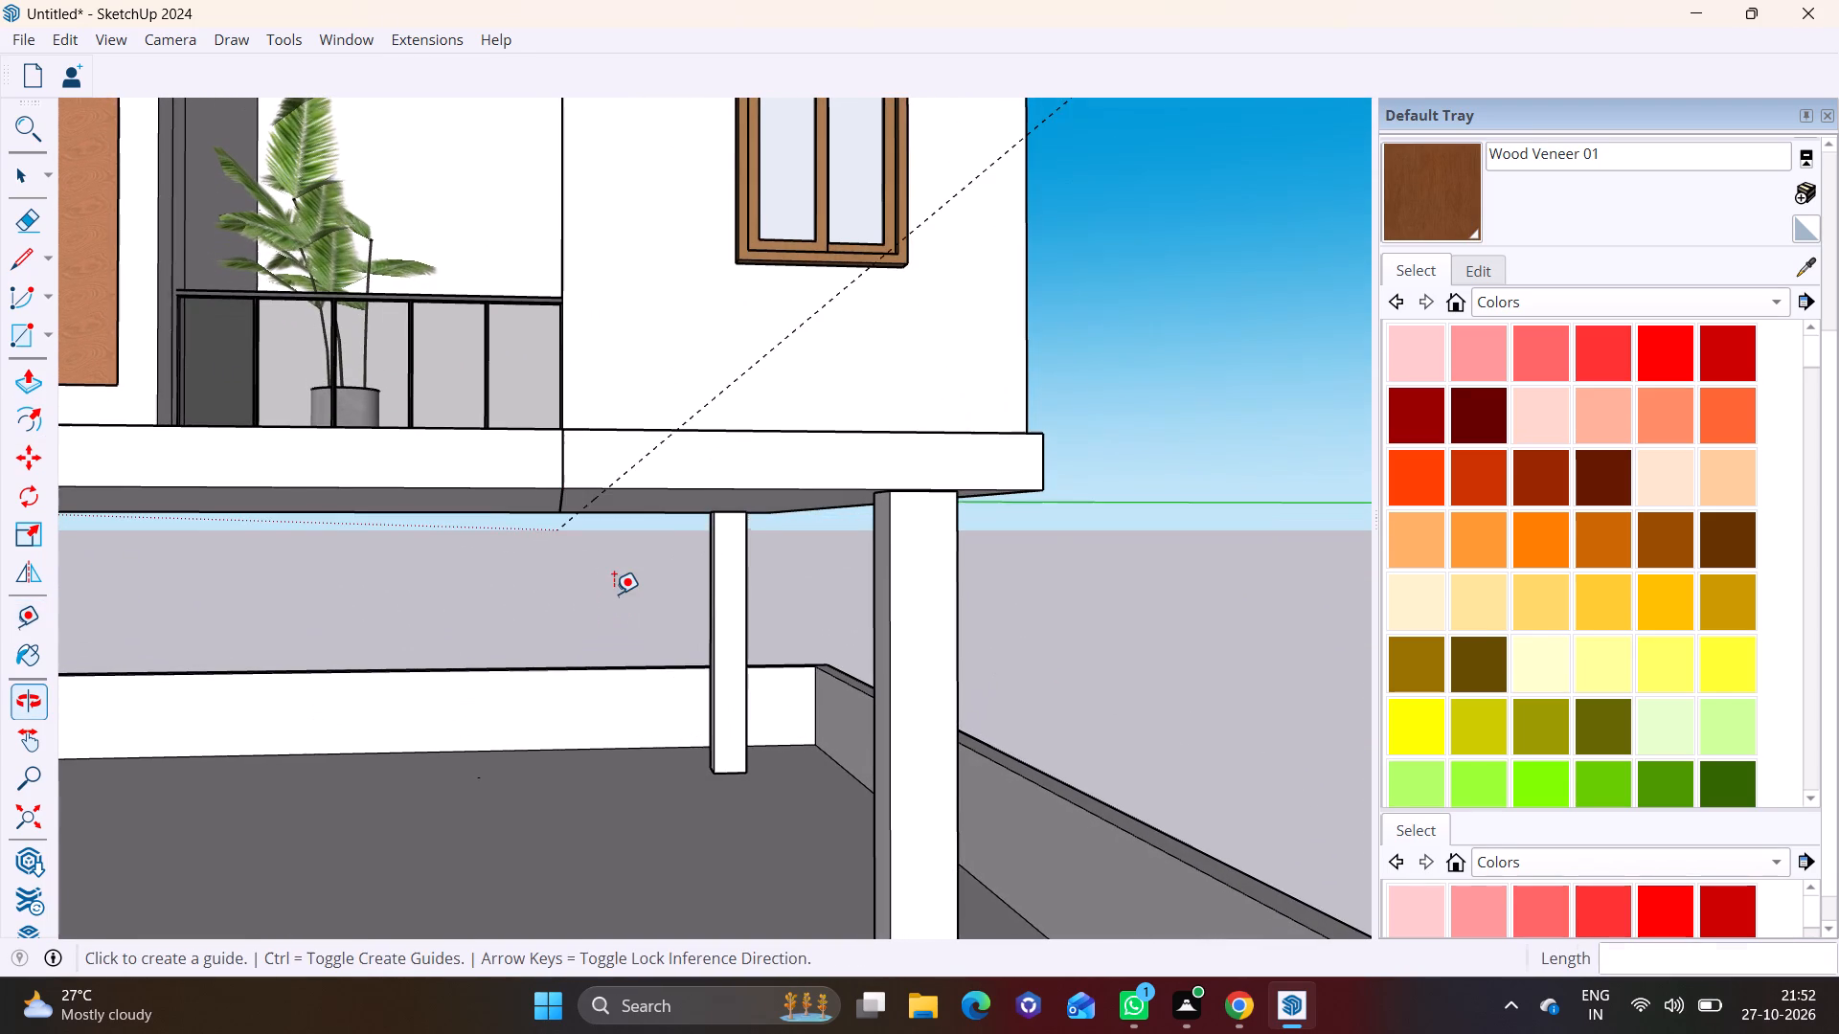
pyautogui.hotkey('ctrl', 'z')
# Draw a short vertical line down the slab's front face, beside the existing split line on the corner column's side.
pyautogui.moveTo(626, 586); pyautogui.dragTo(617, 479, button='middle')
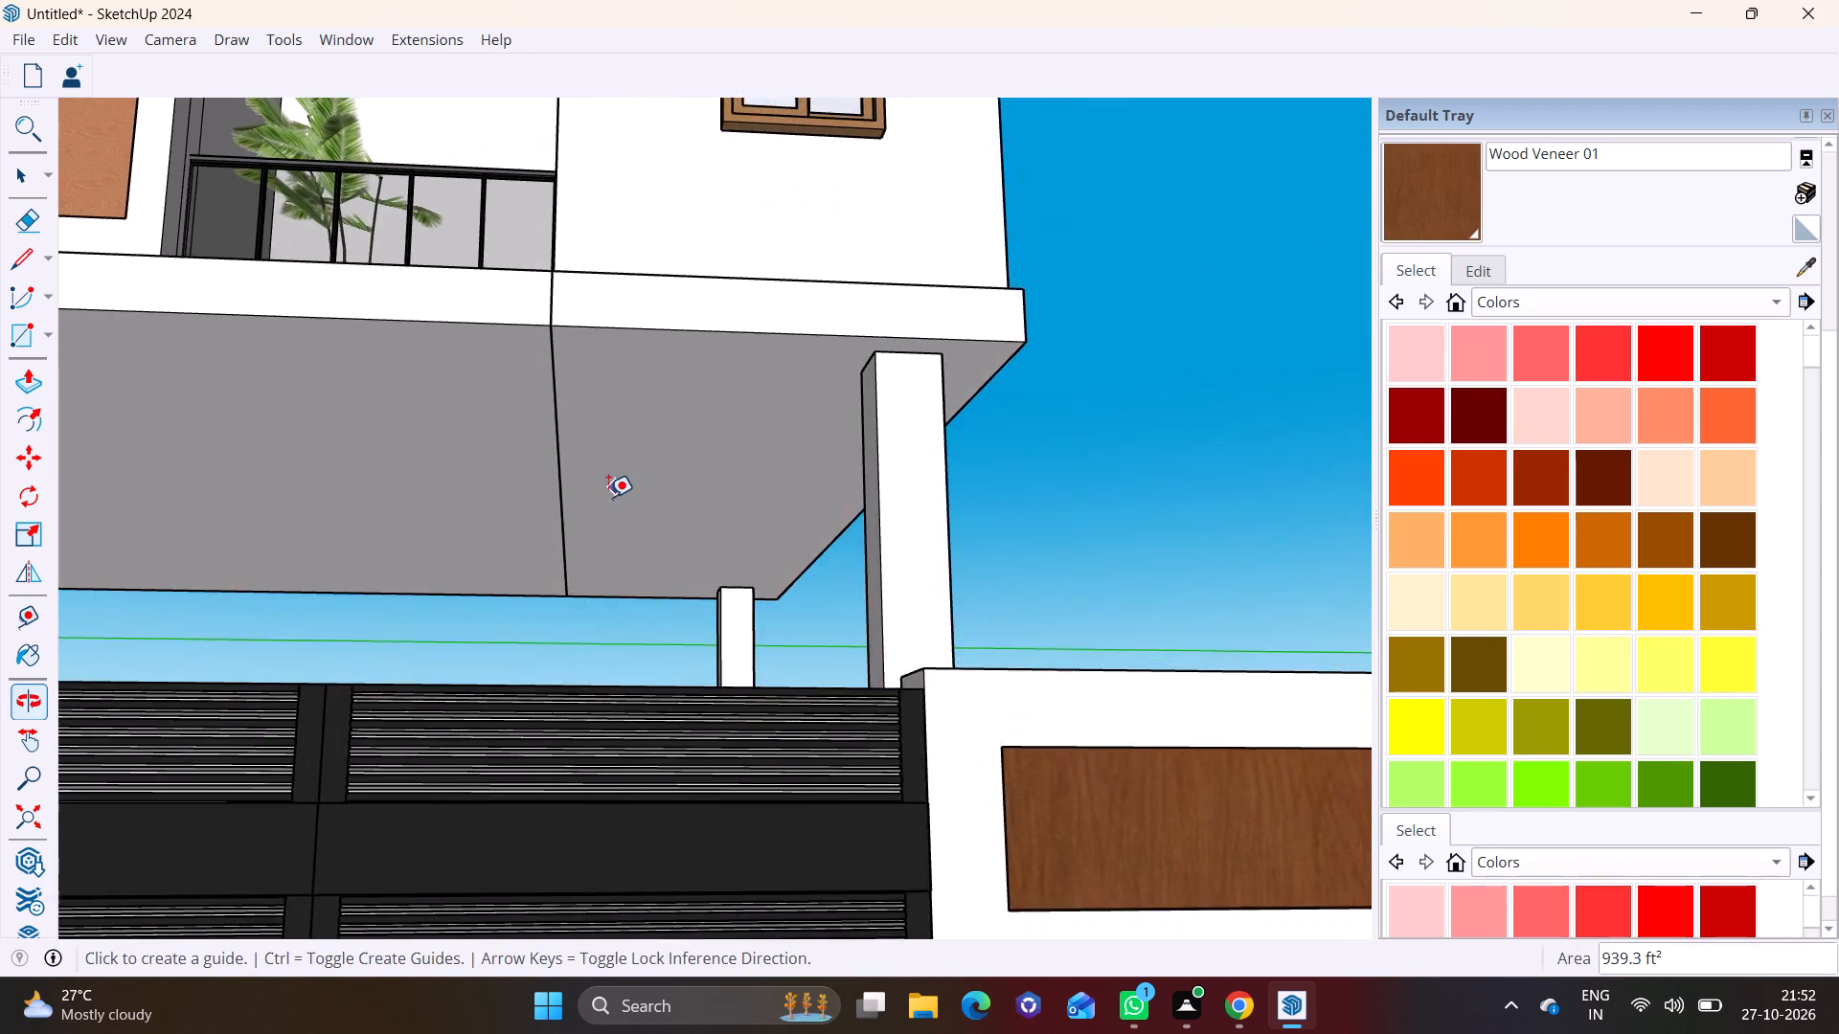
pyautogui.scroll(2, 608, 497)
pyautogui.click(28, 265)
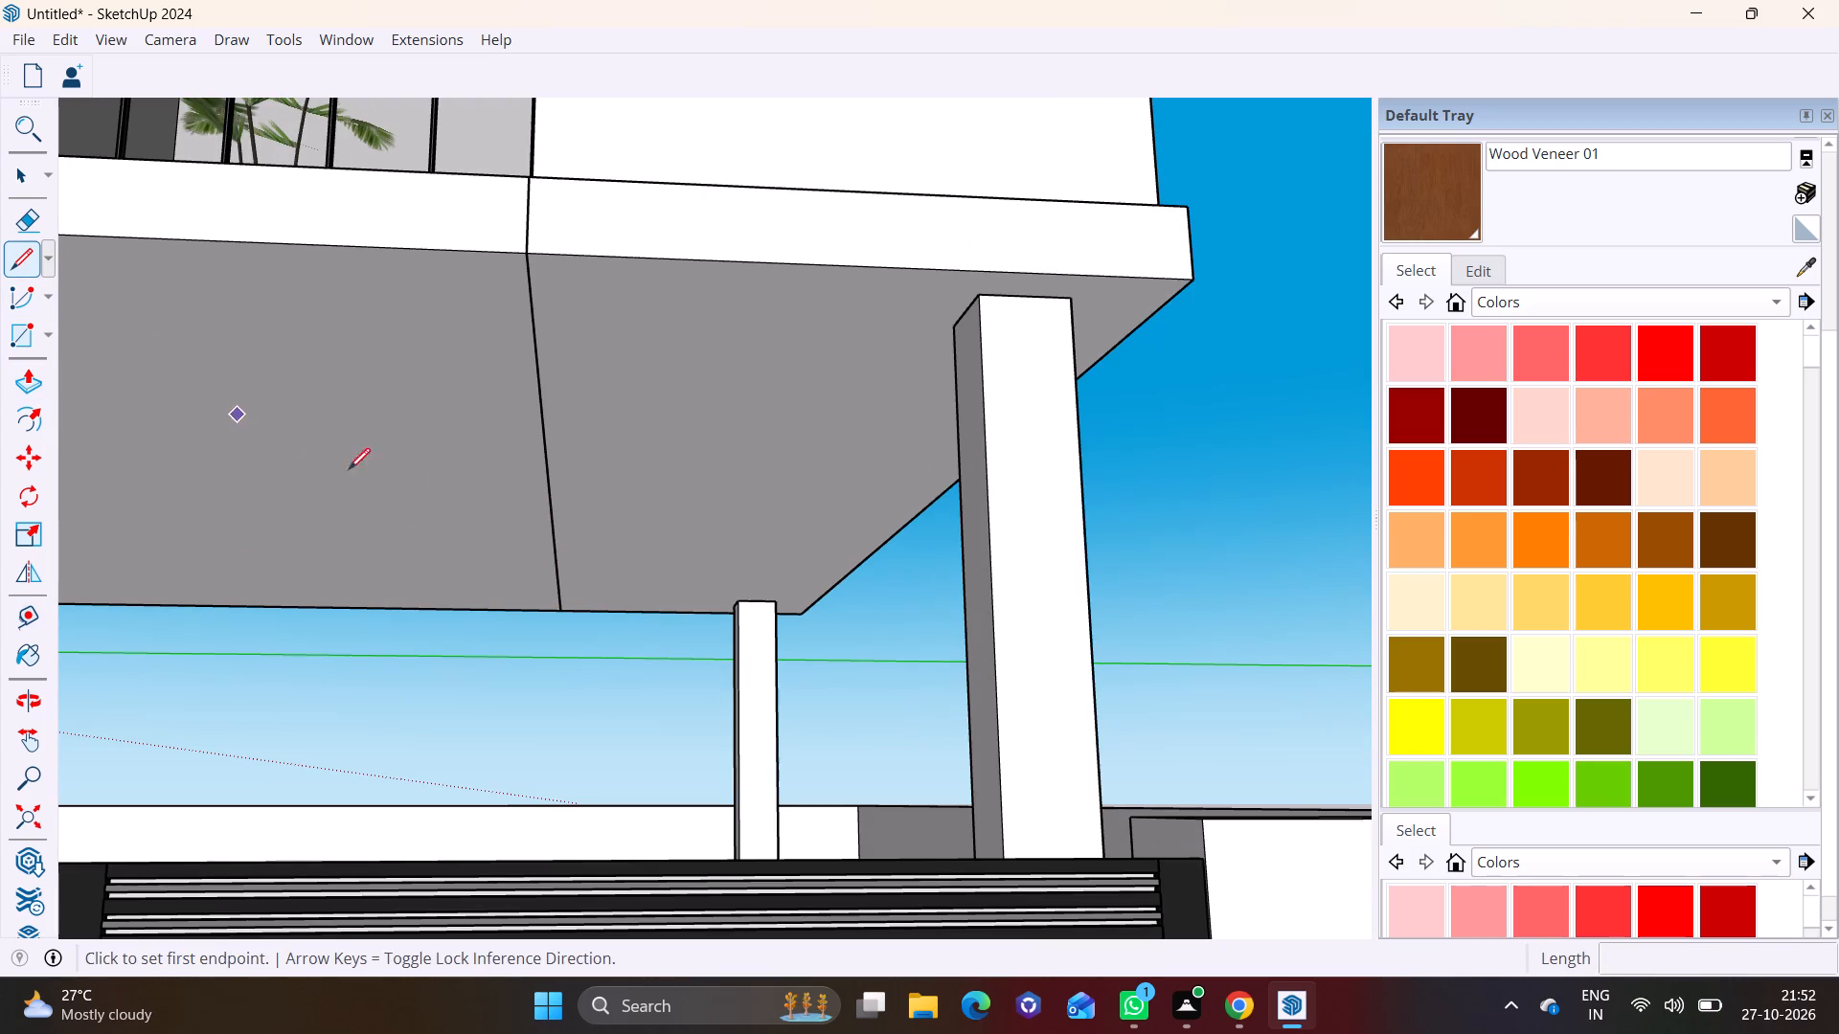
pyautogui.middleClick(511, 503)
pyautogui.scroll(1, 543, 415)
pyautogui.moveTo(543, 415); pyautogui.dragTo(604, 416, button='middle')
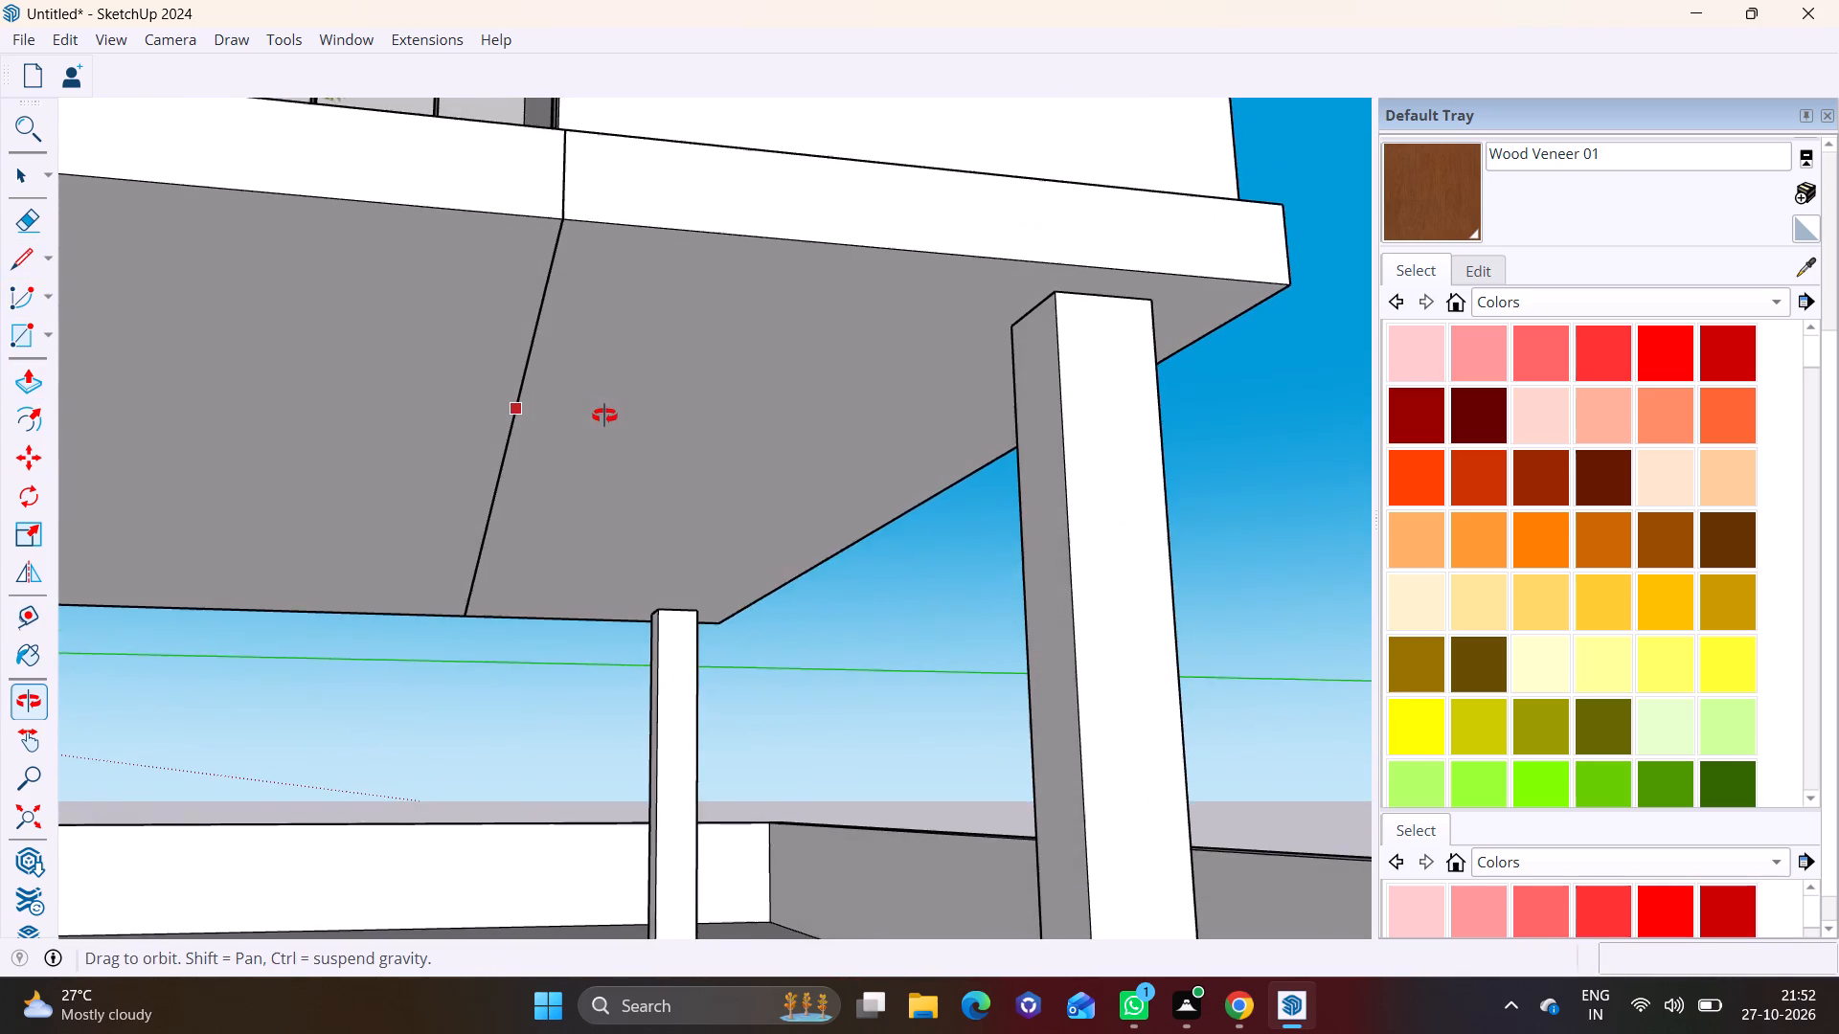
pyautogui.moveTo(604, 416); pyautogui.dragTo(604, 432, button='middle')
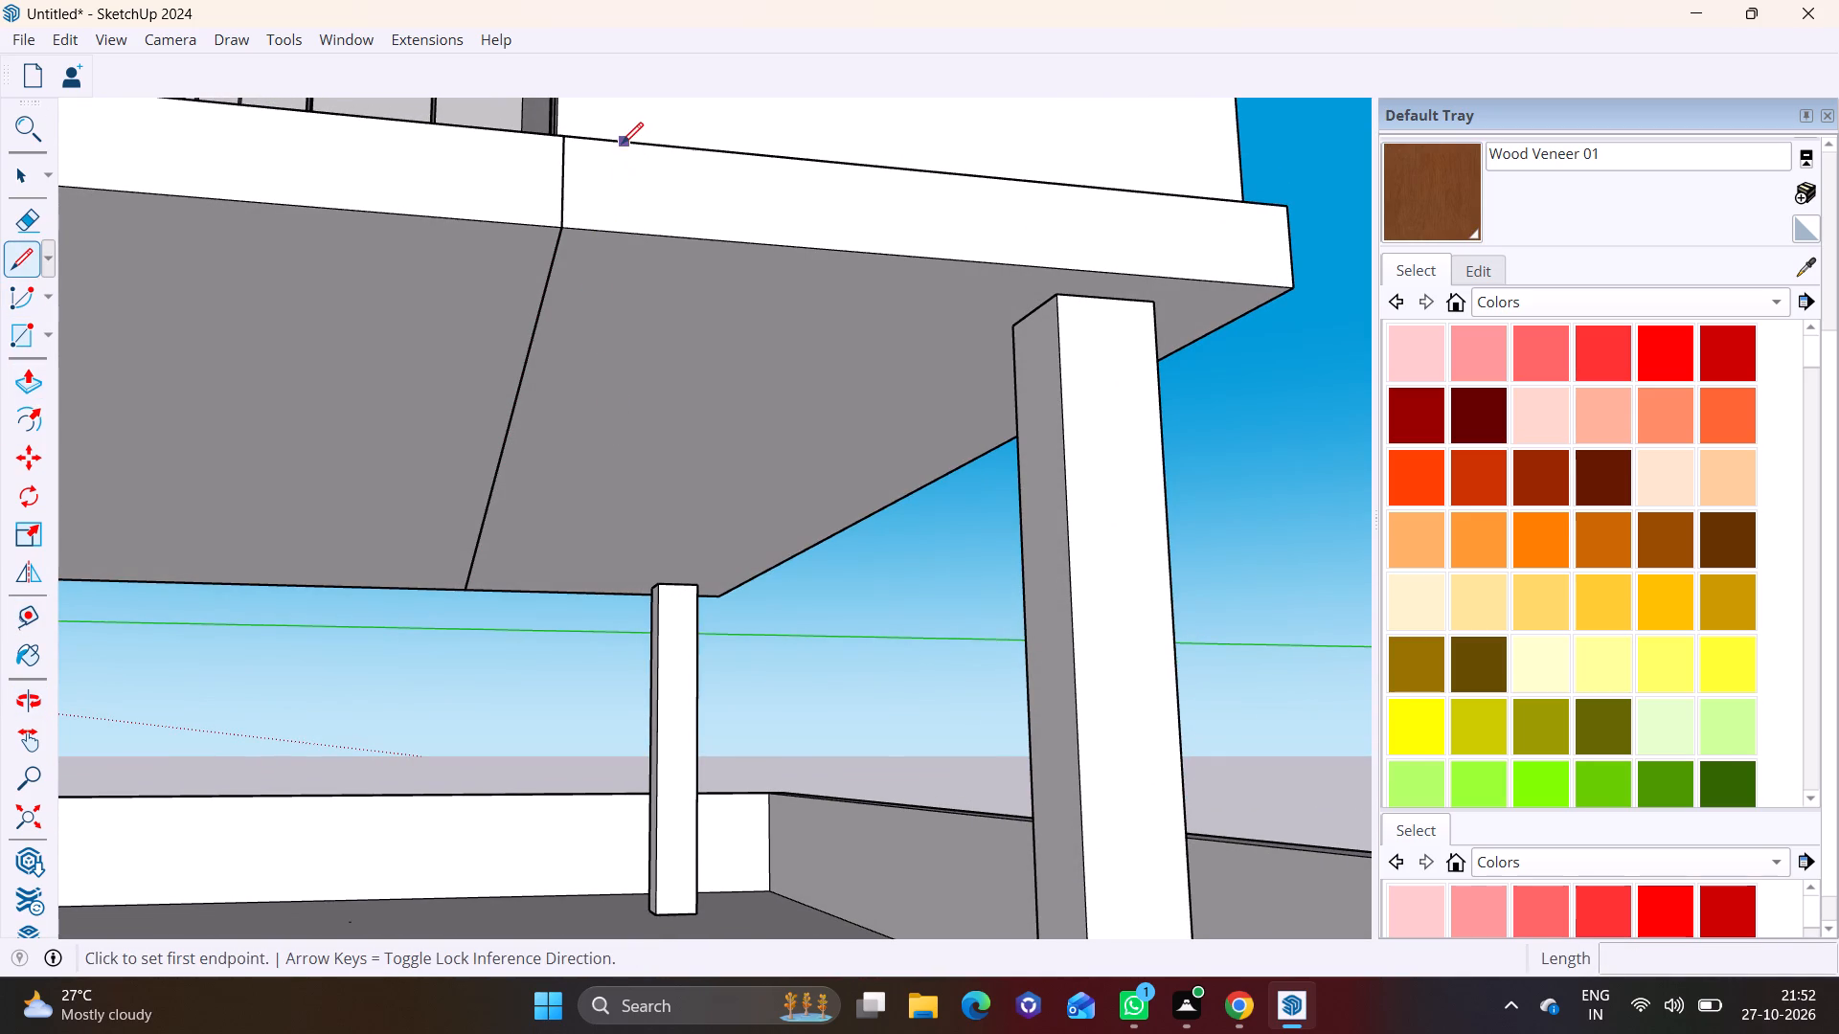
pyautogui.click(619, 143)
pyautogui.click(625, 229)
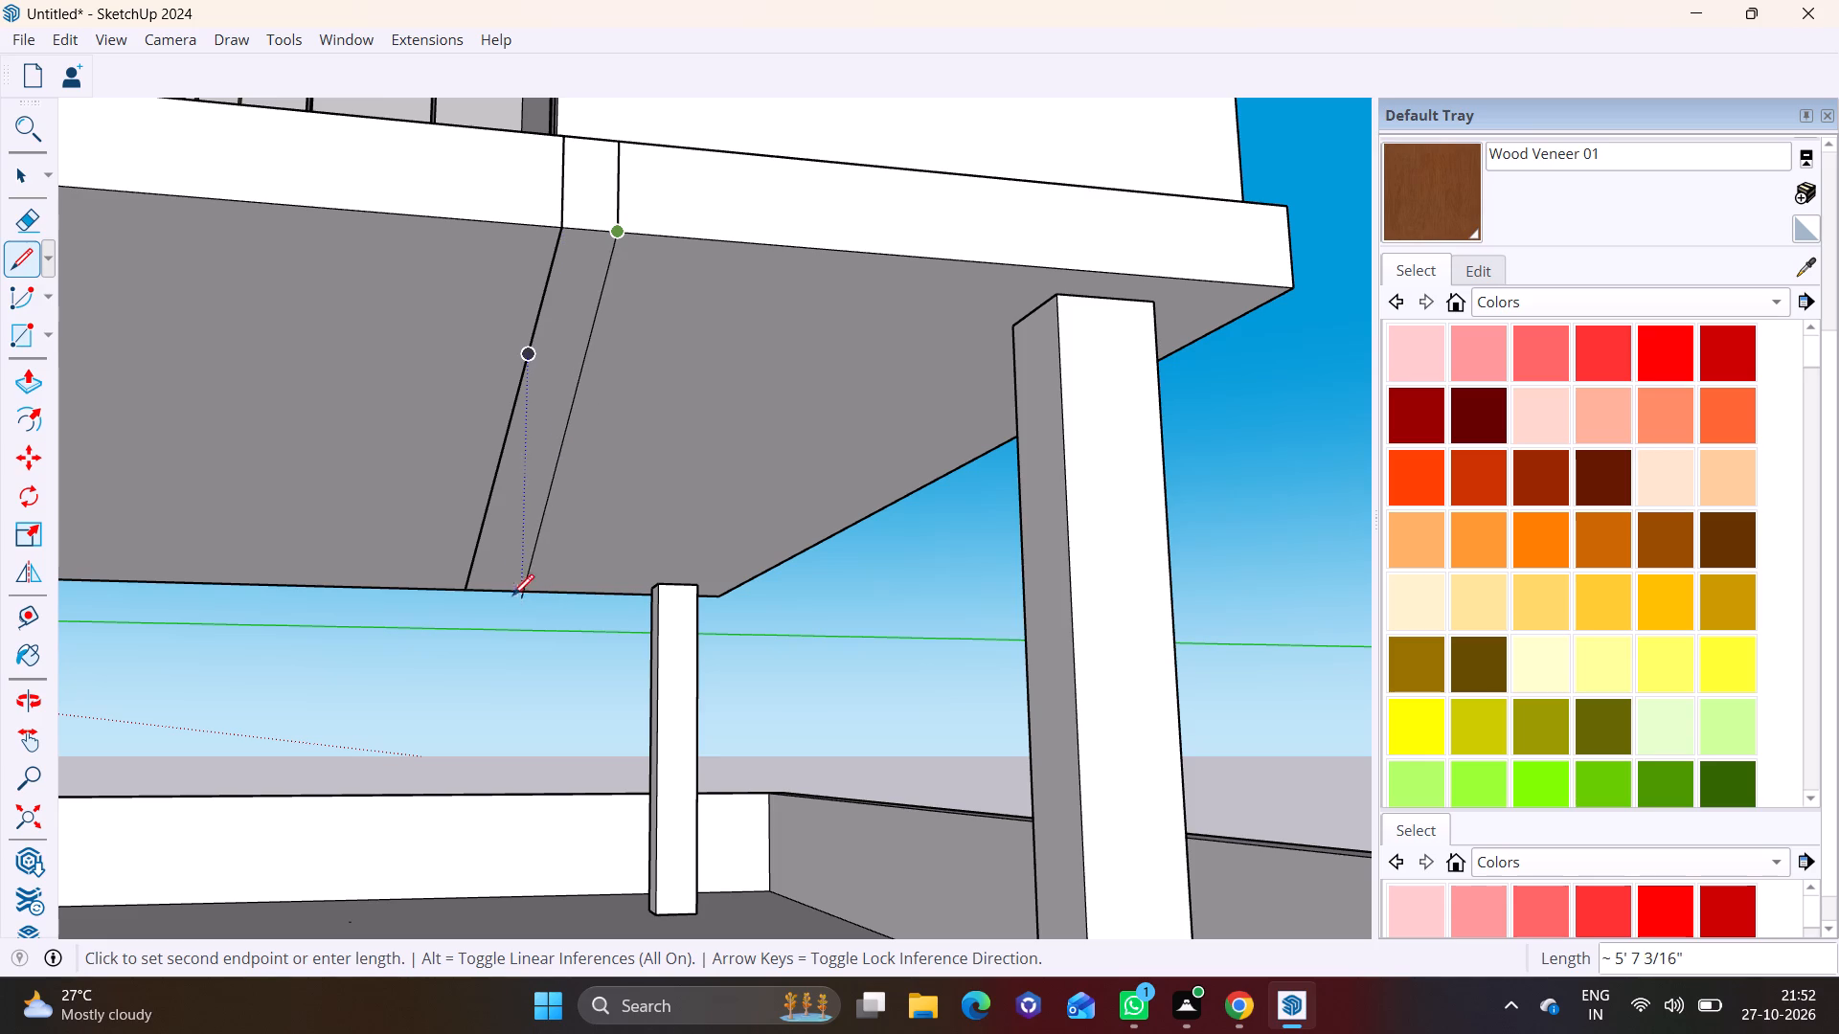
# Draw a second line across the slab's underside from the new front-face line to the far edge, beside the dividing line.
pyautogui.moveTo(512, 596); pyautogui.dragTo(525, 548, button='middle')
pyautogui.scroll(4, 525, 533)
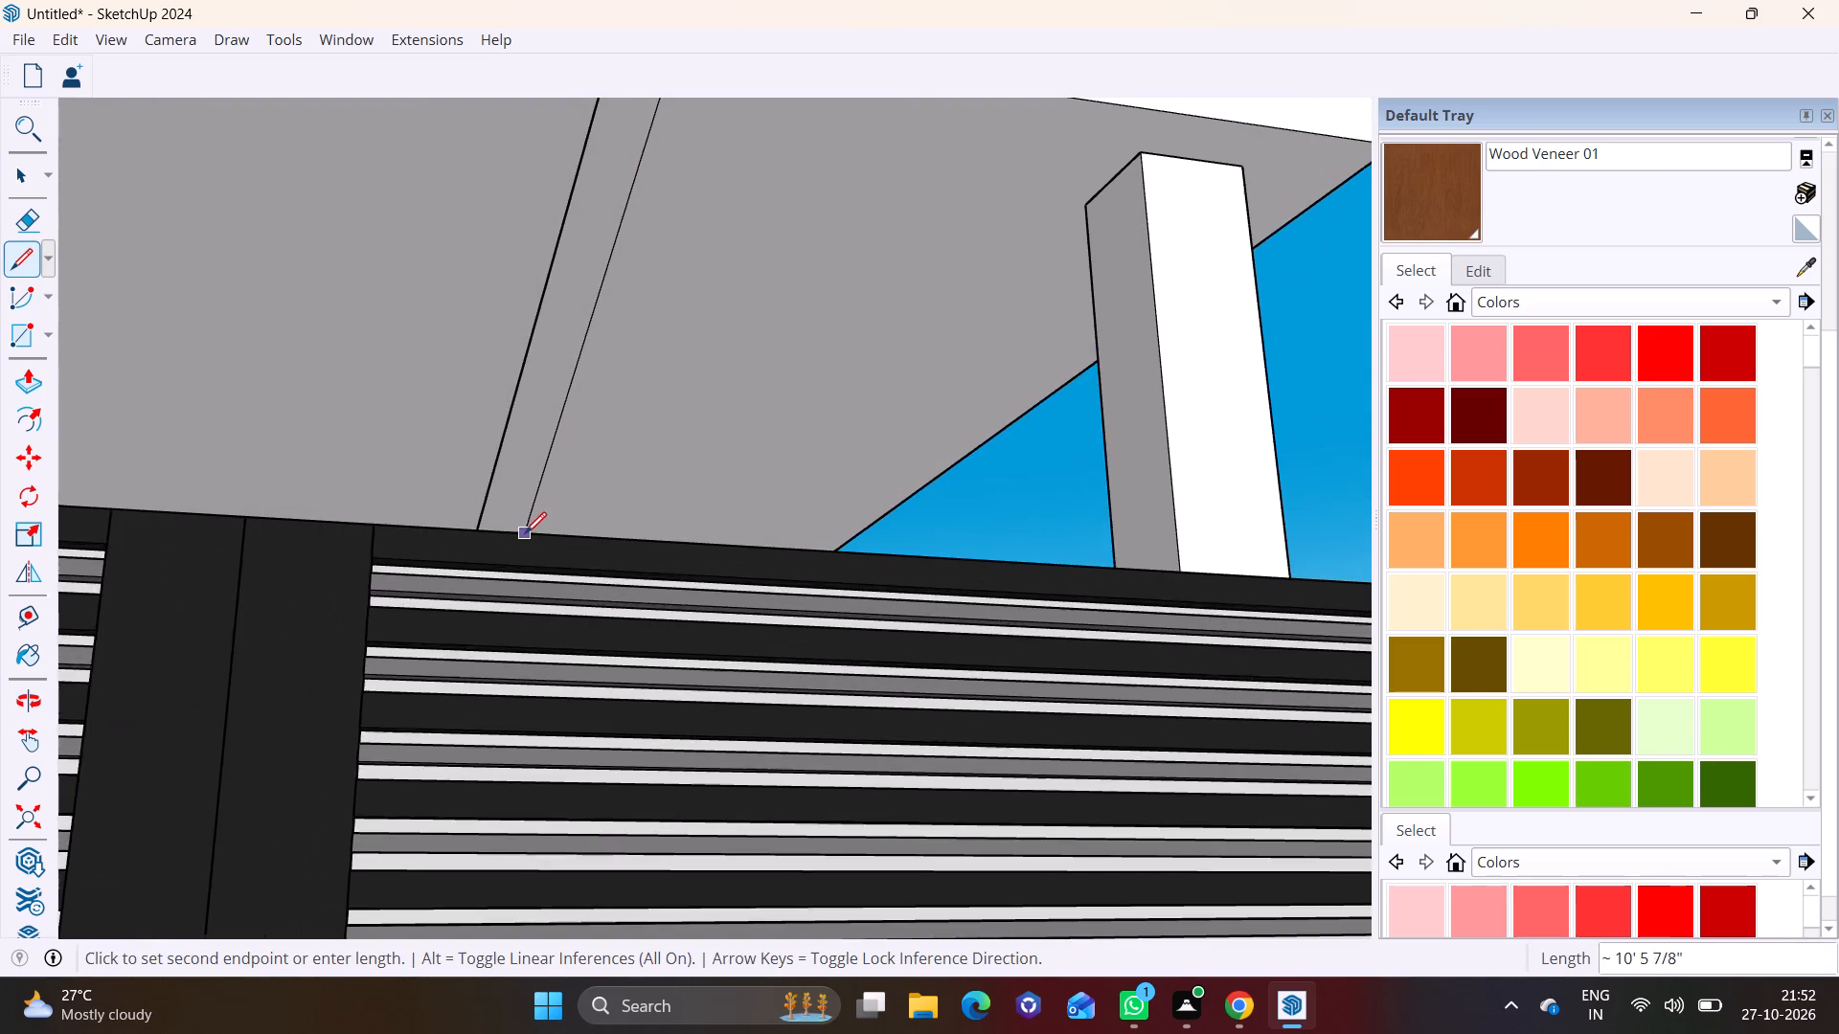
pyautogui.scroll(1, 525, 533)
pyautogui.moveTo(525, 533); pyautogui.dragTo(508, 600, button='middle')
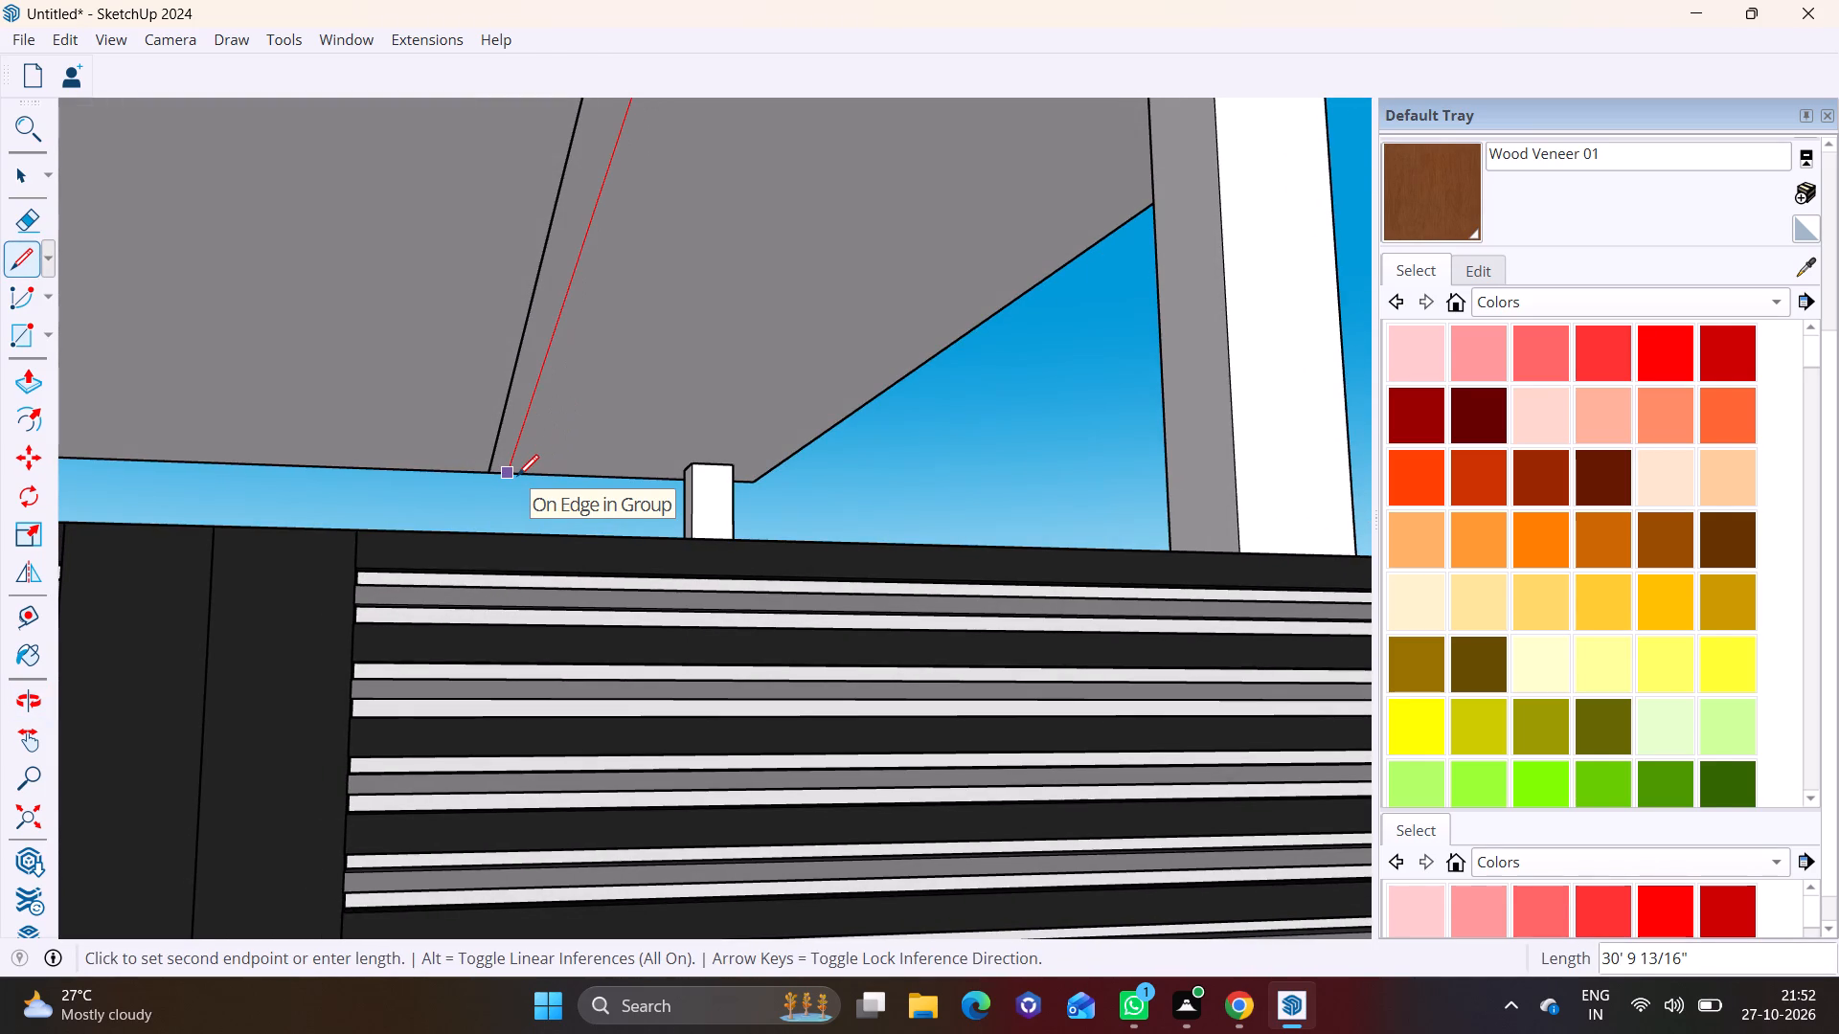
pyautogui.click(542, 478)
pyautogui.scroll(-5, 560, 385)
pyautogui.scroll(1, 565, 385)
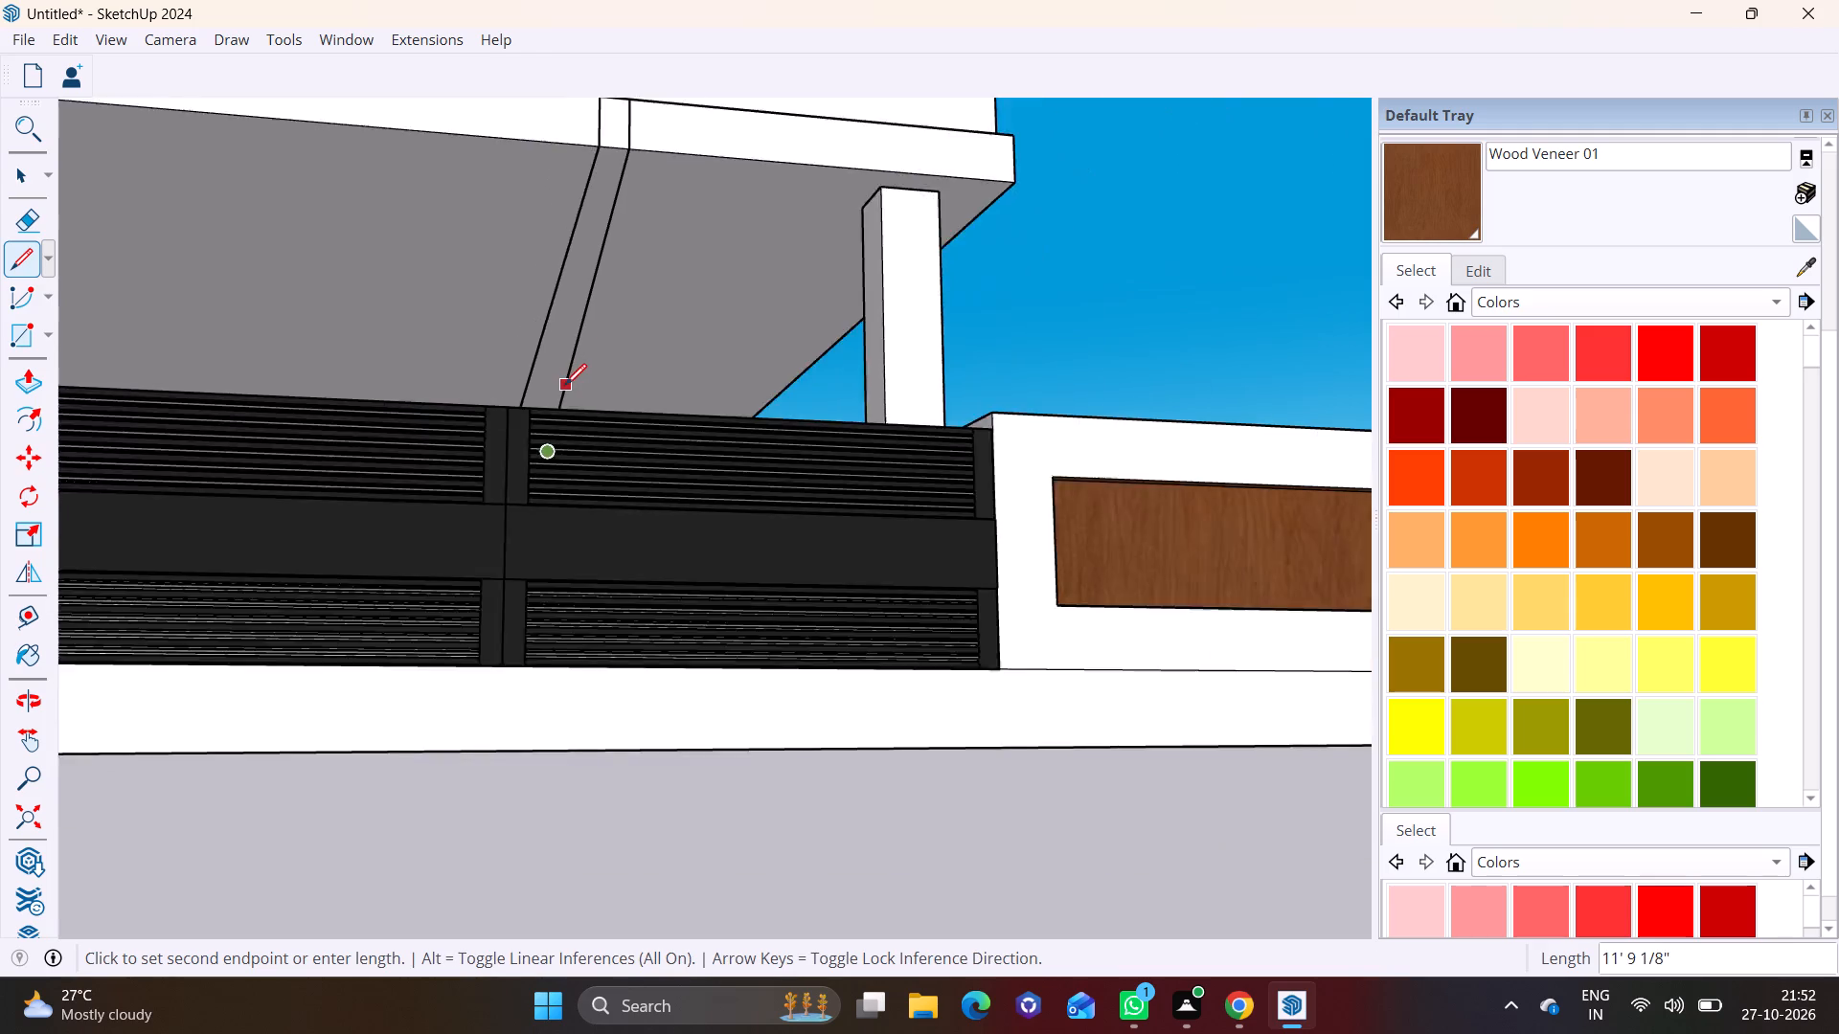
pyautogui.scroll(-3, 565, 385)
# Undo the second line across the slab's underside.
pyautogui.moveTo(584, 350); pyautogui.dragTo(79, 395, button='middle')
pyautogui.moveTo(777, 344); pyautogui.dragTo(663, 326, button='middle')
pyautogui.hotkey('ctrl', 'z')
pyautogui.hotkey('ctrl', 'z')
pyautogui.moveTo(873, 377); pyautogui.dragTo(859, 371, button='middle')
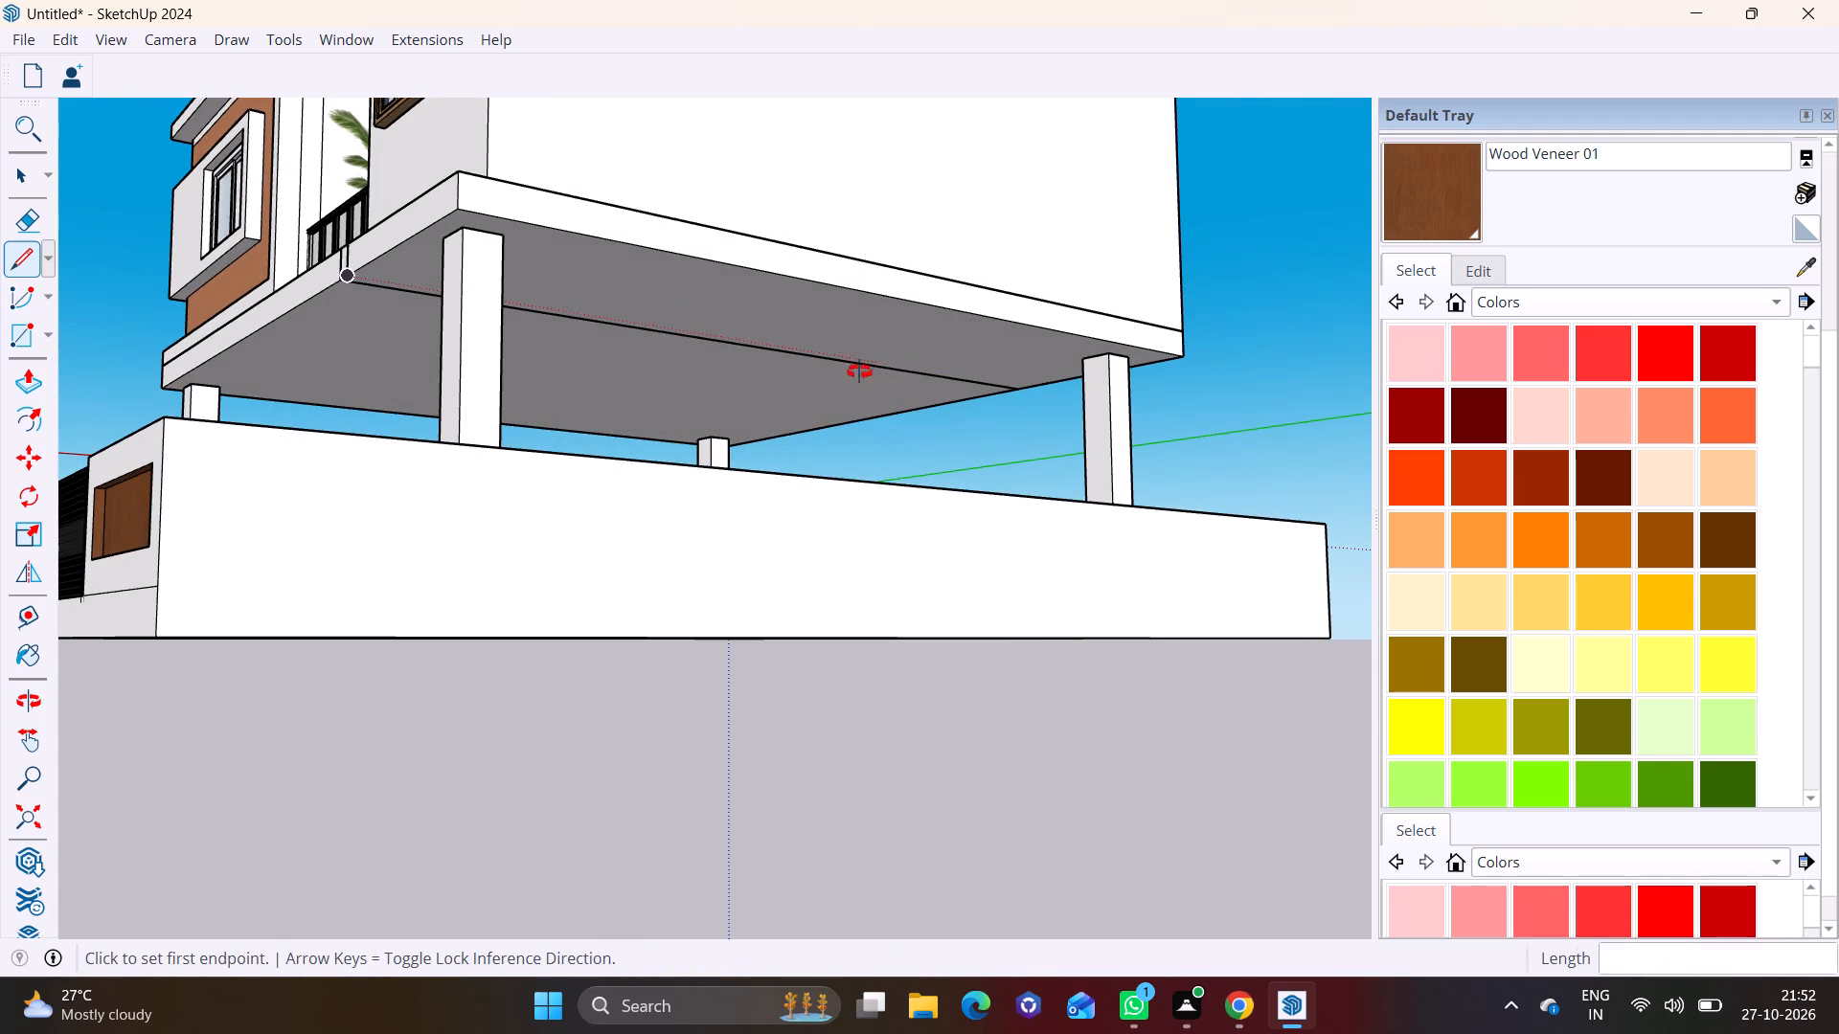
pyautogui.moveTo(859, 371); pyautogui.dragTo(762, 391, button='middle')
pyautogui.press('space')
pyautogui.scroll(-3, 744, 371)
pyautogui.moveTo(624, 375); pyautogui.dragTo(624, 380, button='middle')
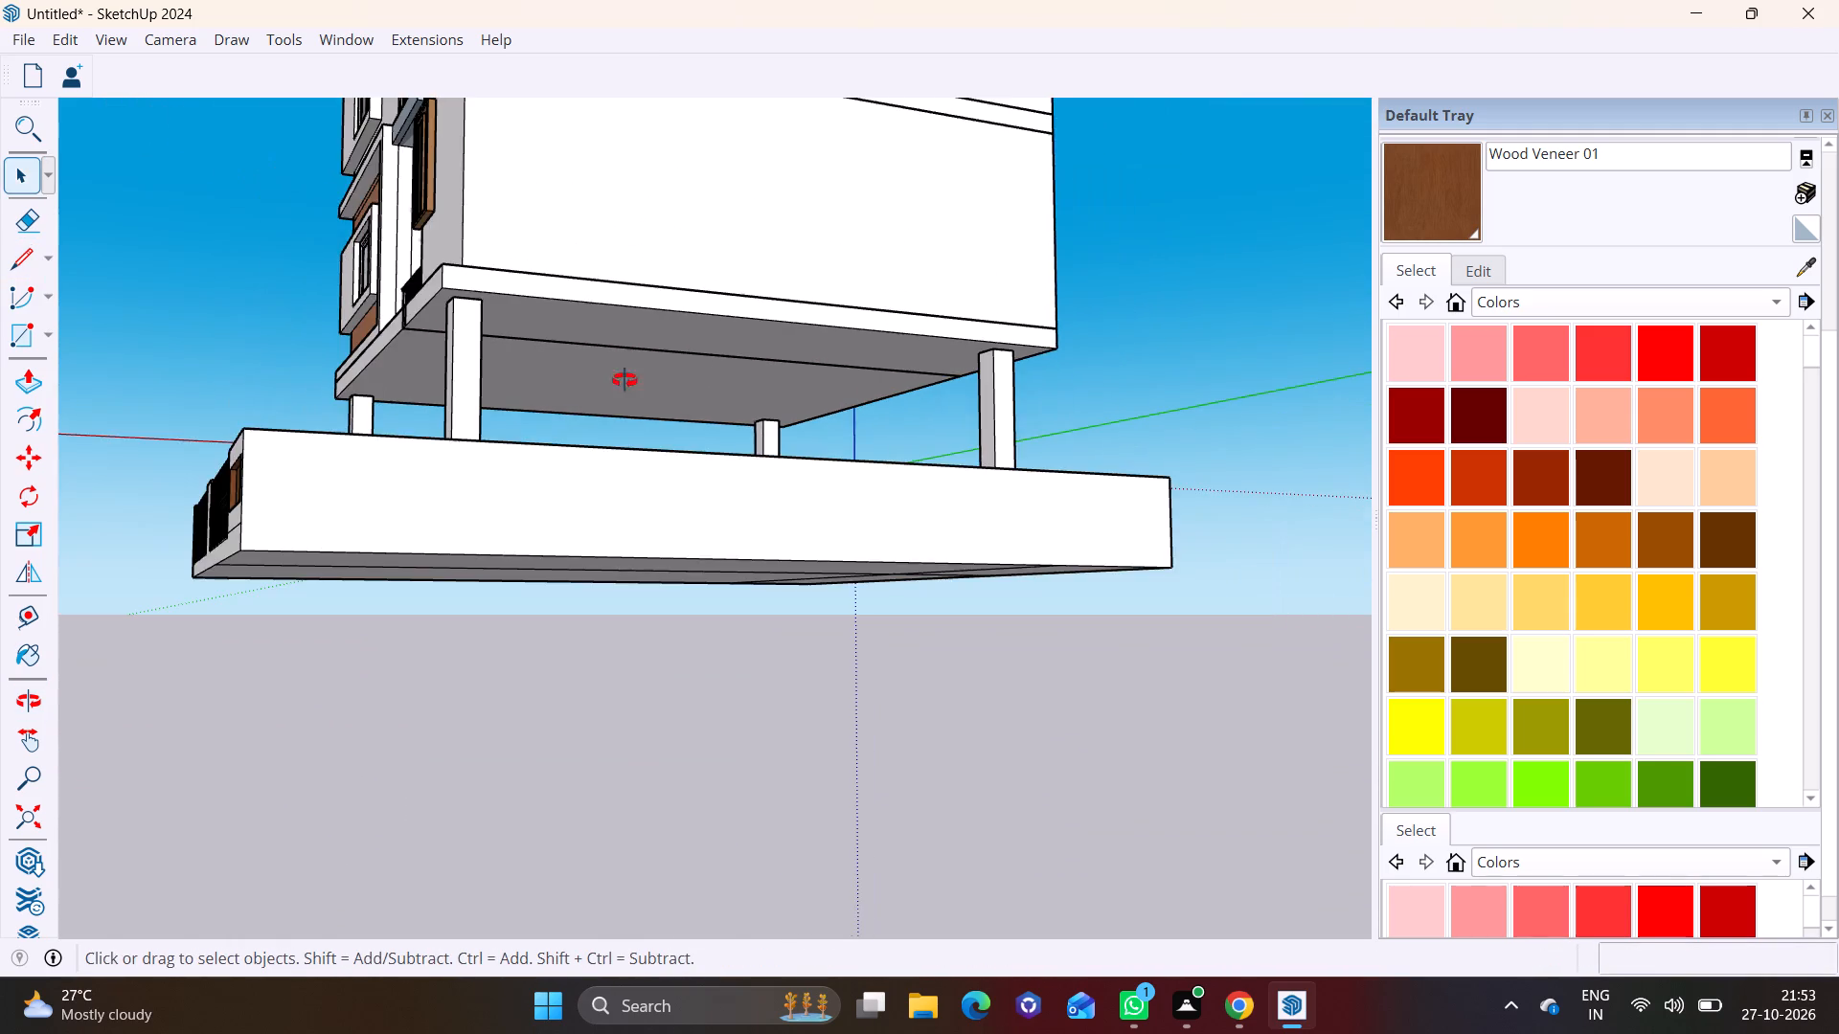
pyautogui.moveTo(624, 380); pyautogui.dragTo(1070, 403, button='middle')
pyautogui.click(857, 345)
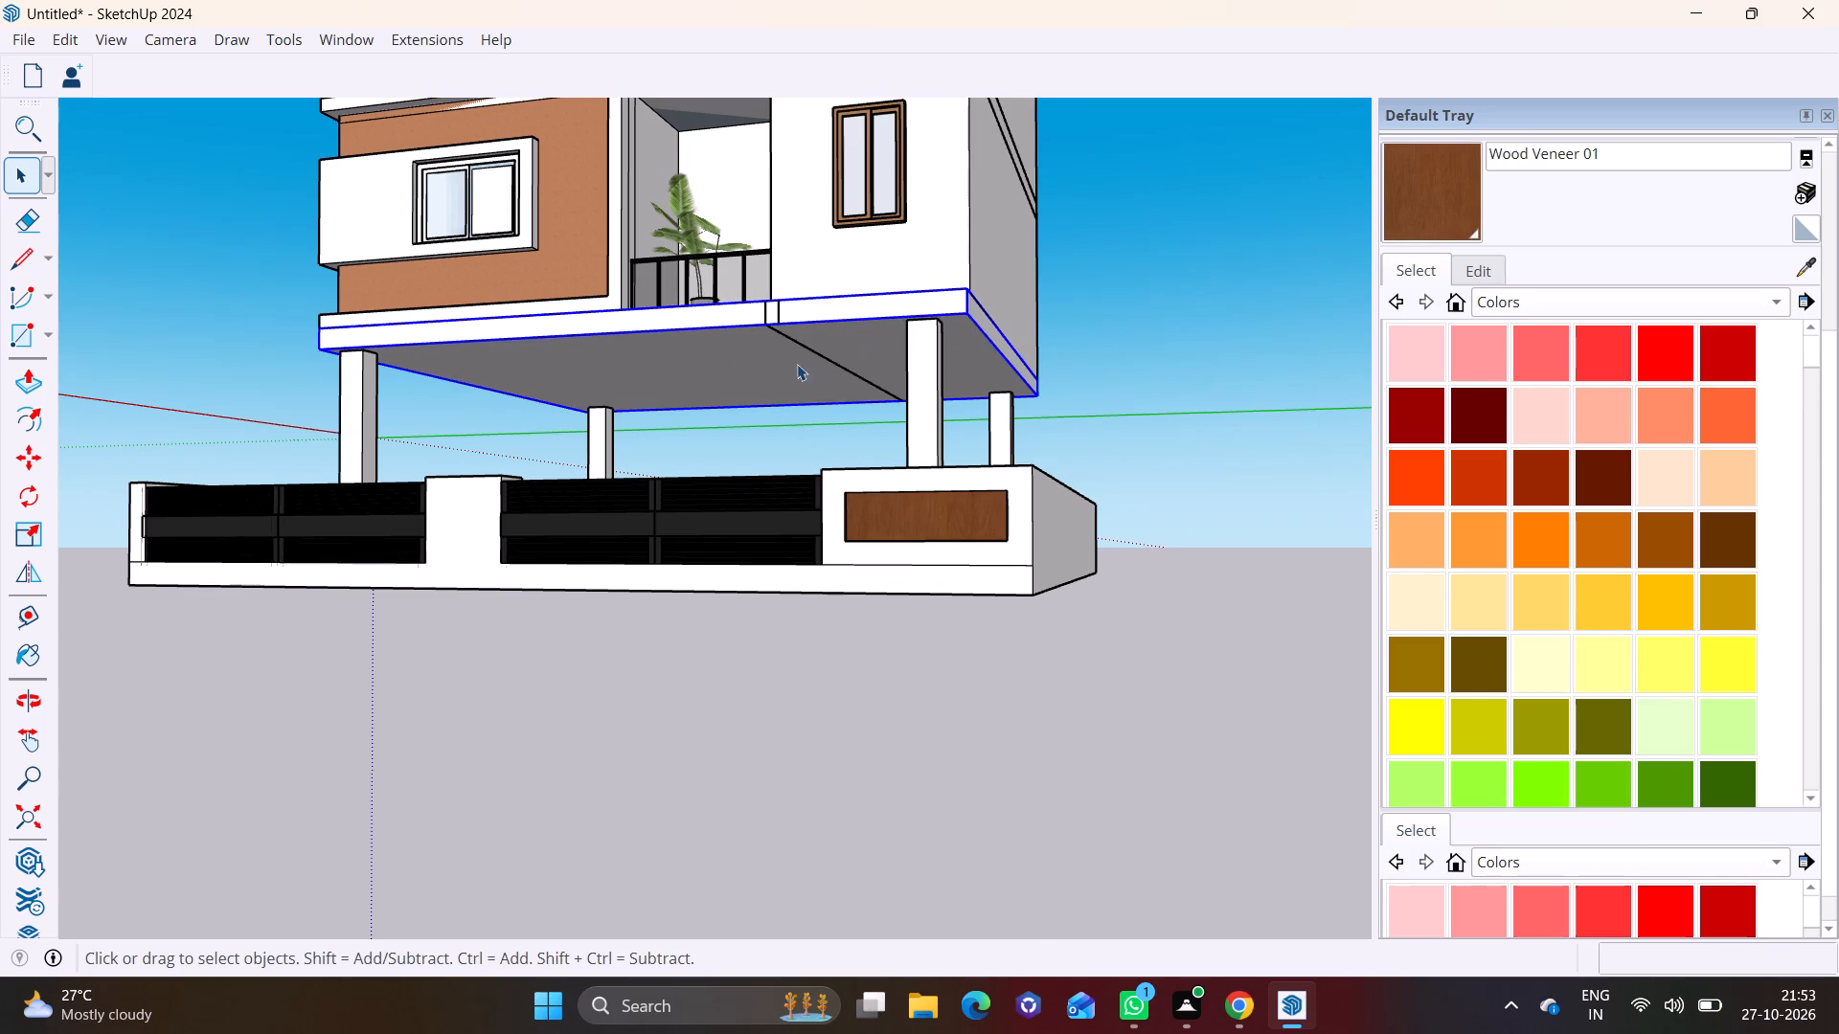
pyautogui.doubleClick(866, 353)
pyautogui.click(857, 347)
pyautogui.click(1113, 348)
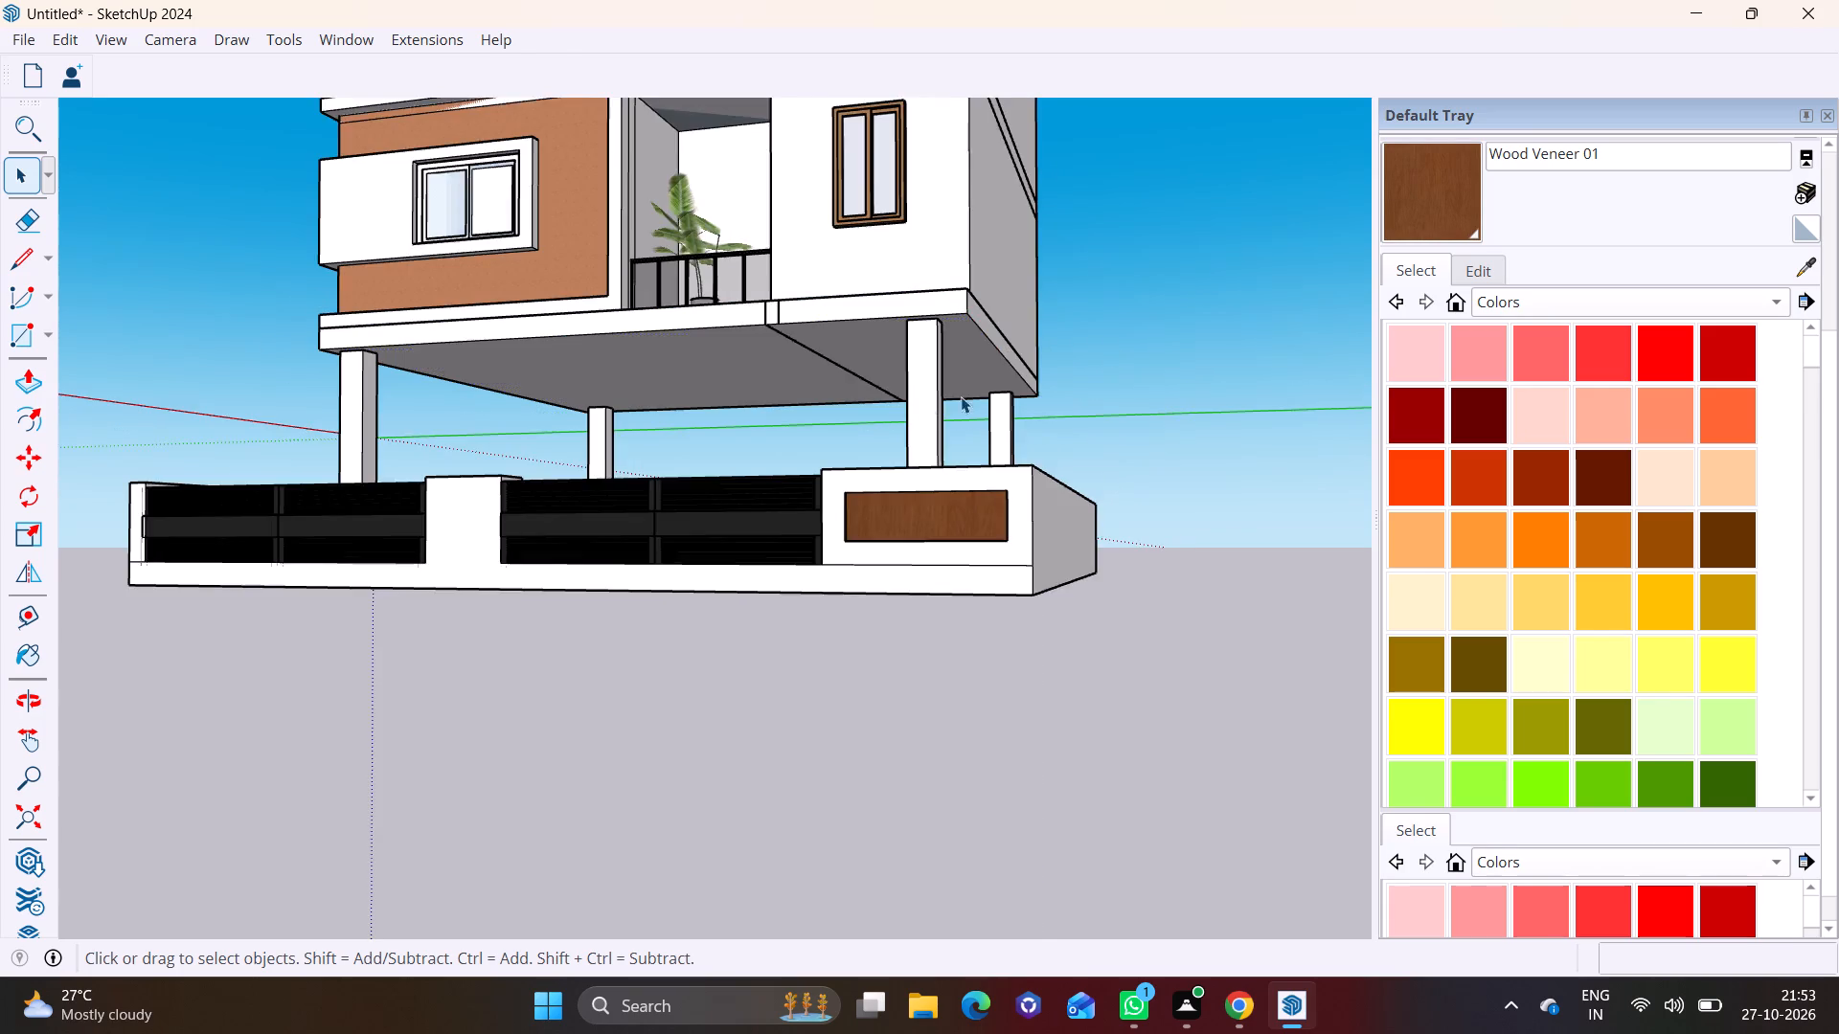
# Undo the second short line on the slab's front face and the dividing line across its underside.
pyautogui.scroll(8, 923, 403)
pyautogui.moveTo(797, 350); pyautogui.dragTo(860, 341, button='middle')
pyautogui.scroll(1, 794, 348)
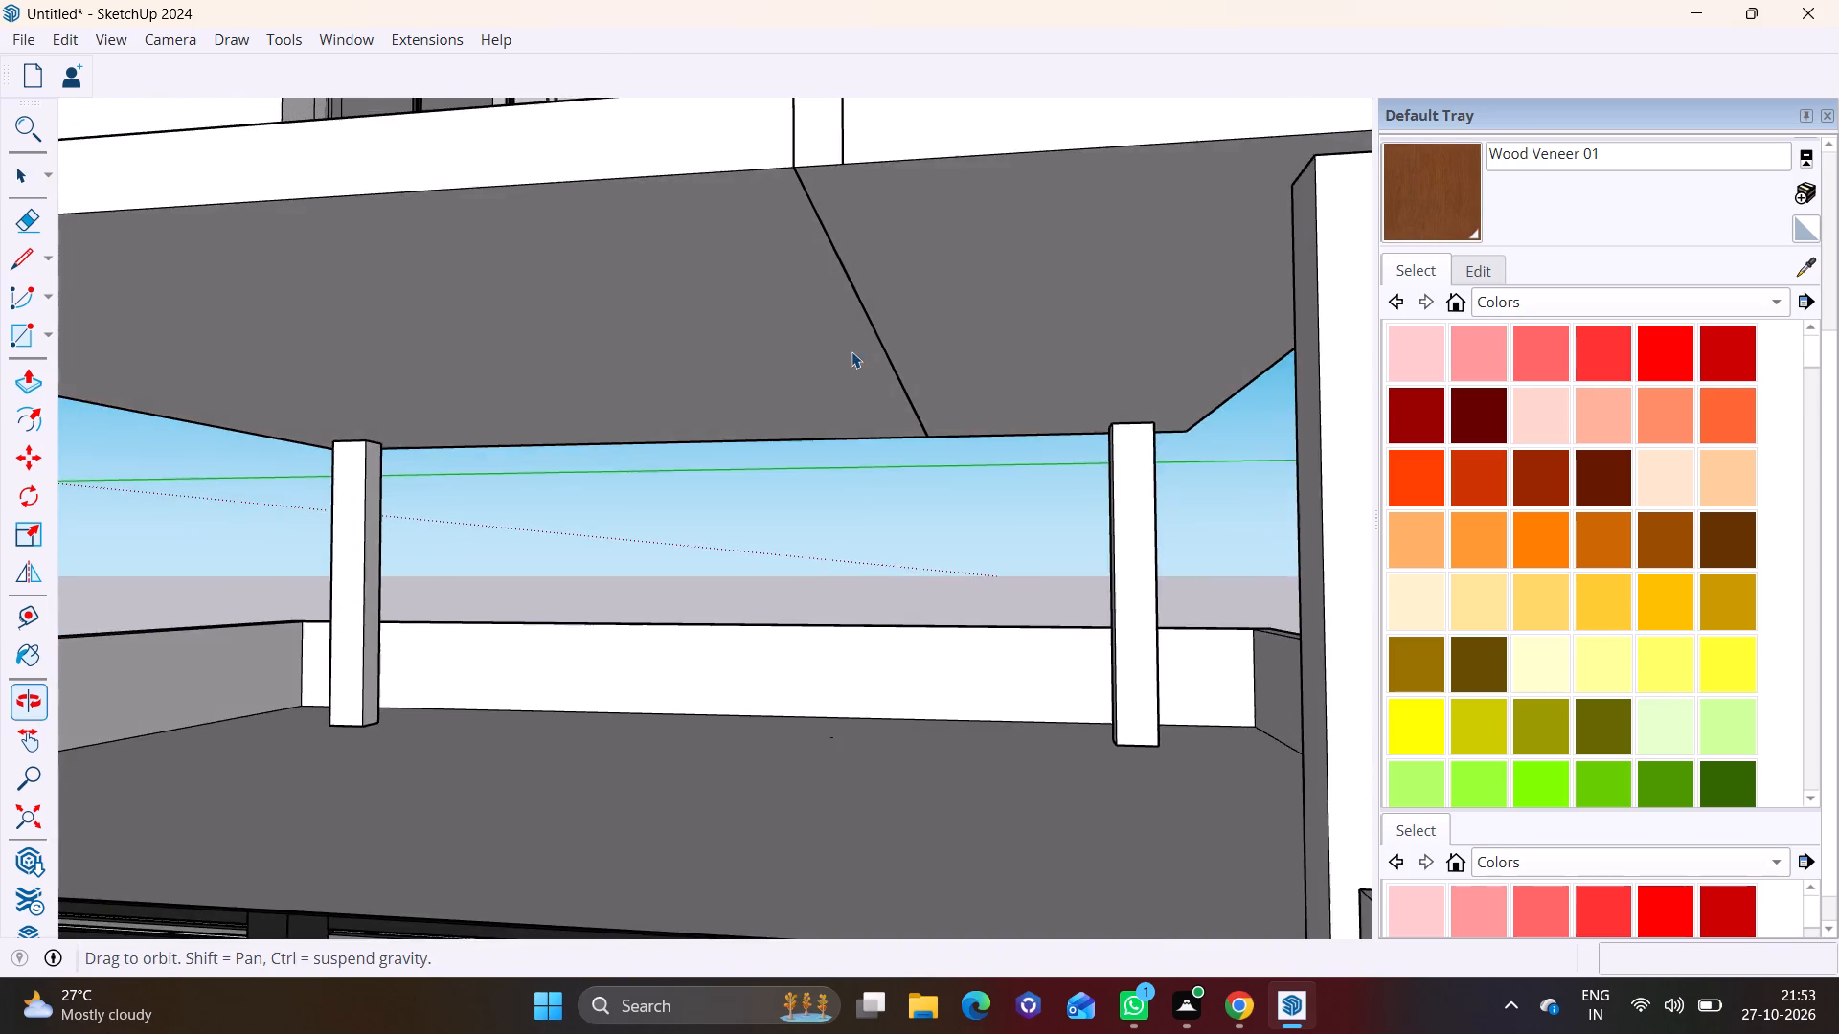
pyautogui.keyDown('shift'); pyautogui.scroll(-1, 826, 358); pyautogui.keyUp('shift')
pyautogui.keyDown('shift'); pyautogui.moveTo(826, 368); pyautogui.dragTo(826, 473, button='middle'); pyautogui.keyUp('shift')
pyautogui.moveTo(837, 451); pyautogui.dragTo(860, 380, button='middle')
pyautogui.hotkey('ctrl', 'z')
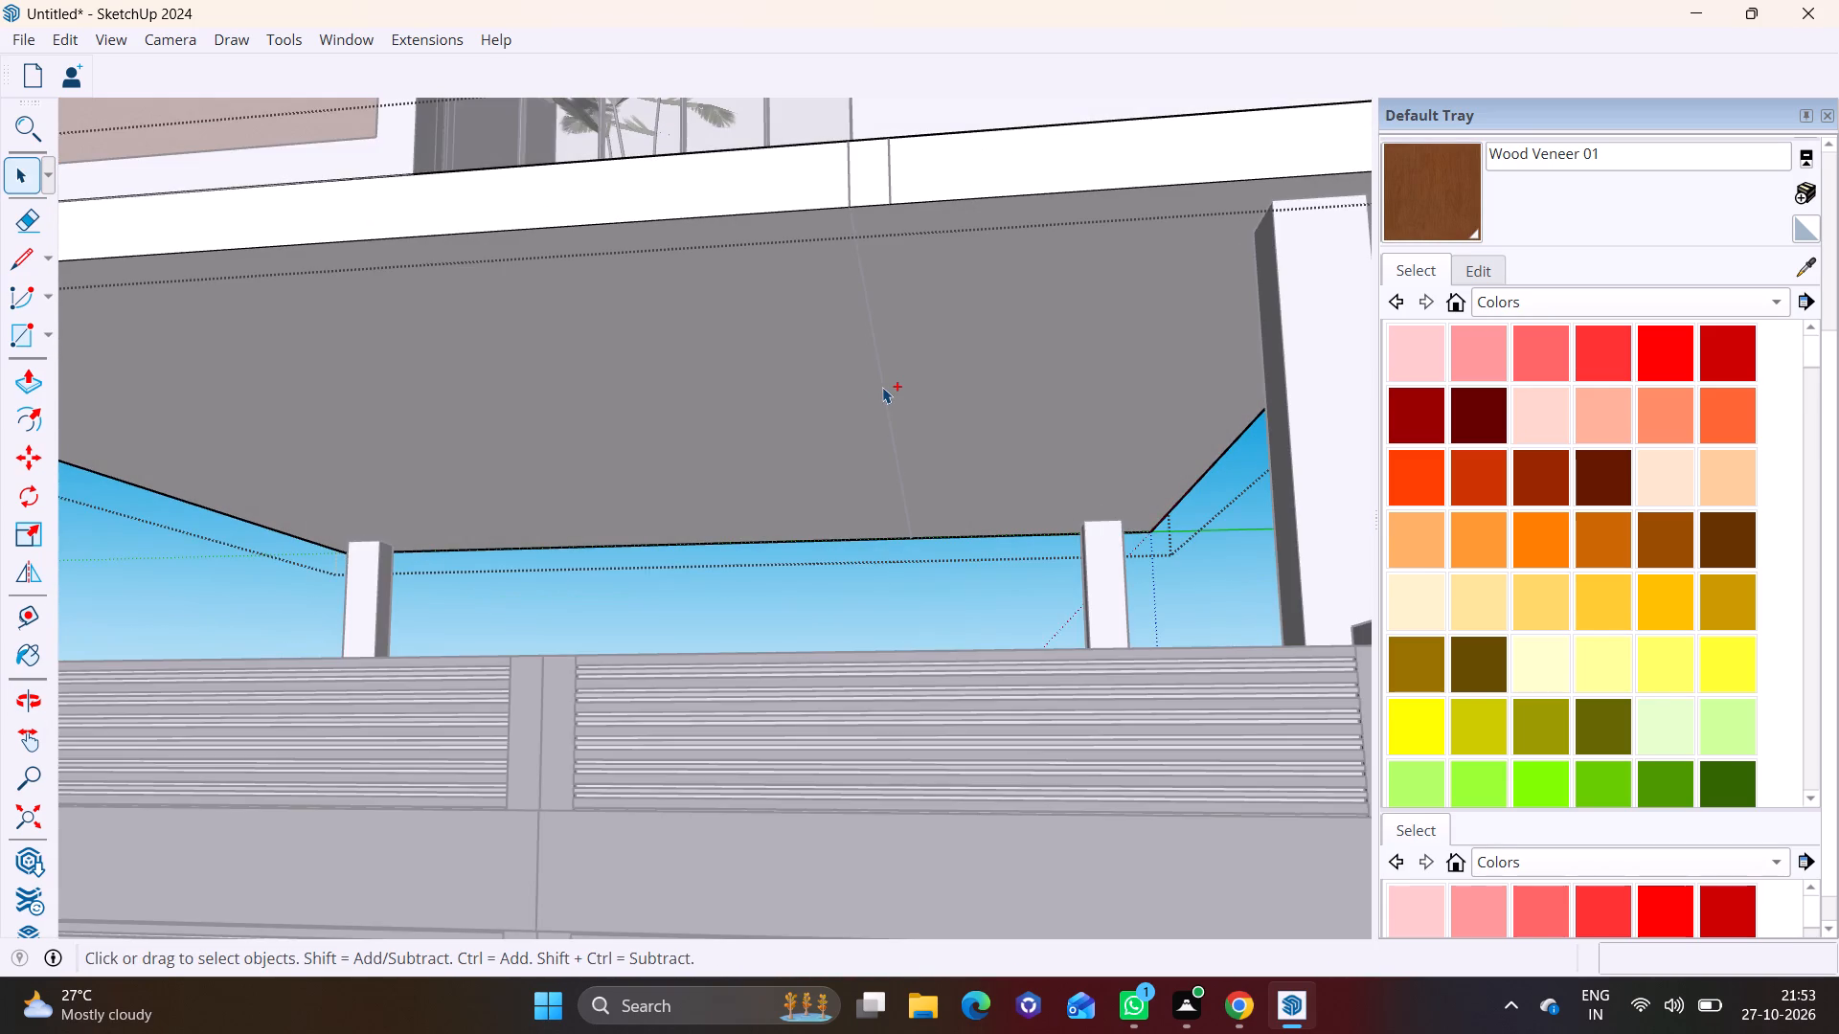
pyautogui.hotkey('ctrl', 'z')
pyautogui.hotkey('ctrl', 'z')
pyautogui.hotkey('ctrl', 'z')
pyautogui.hotkey('ctrl', 'z')
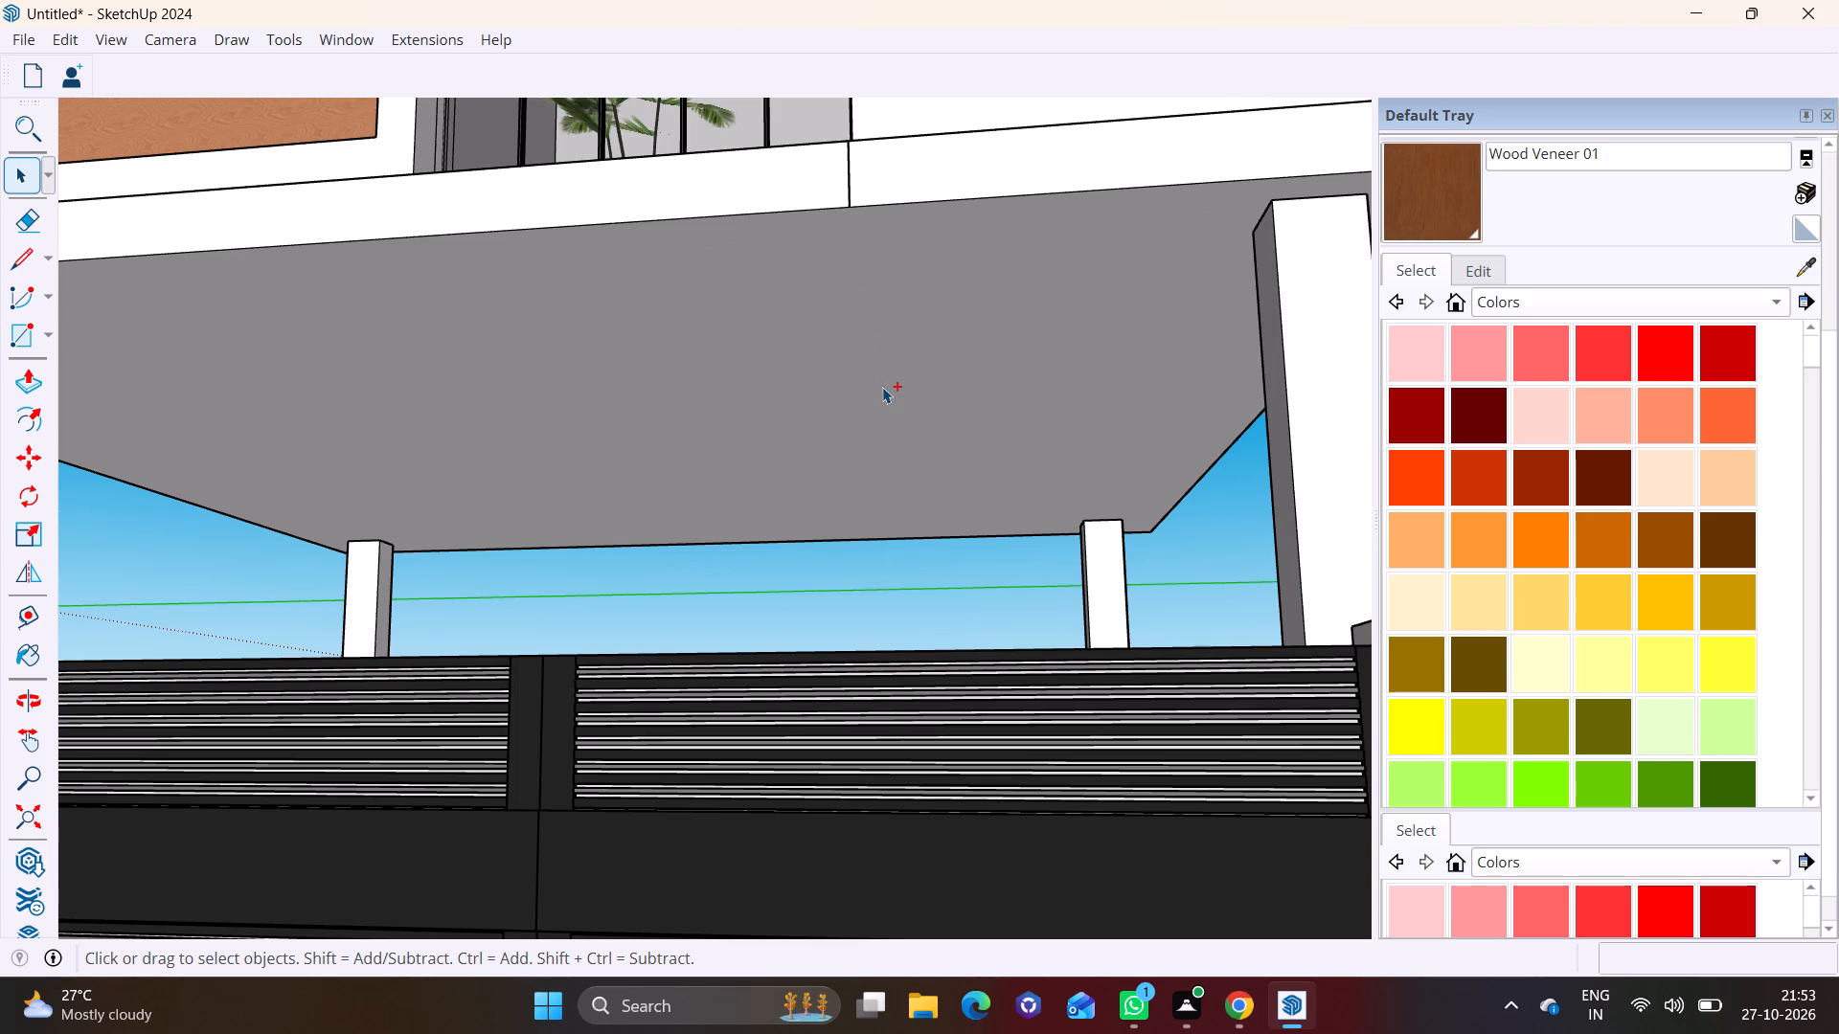
# Draw a rectangle about 30' 9 13/16" by 1' 11 3/4" across the slab's underside, from the front-face split line to the far edge.
pyautogui.keyDown('shift'); pyautogui.moveTo(887, 326); pyautogui.dragTo(881, 400, button='middle'); pyautogui.keyUp('shift')
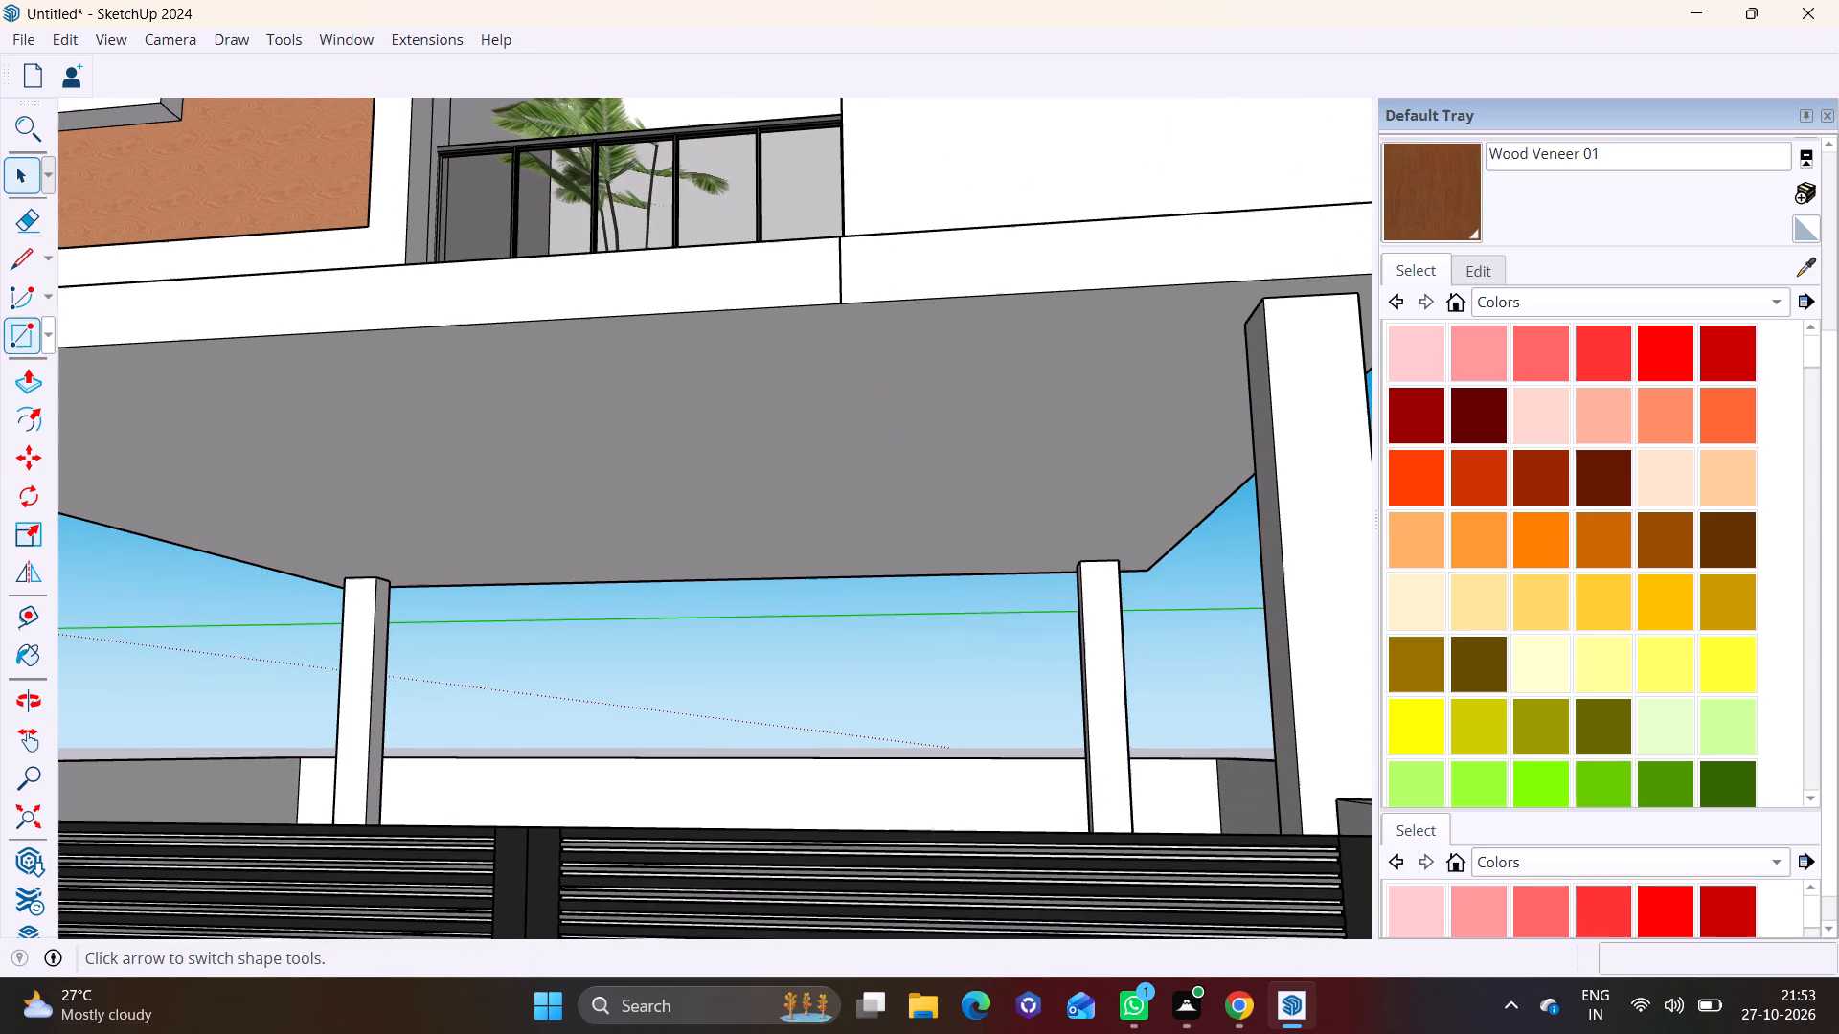
pyautogui.click(53, 333)
pyautogui.click(70, 366)
pyautogui.moveTo(1043, 368); pyautogui.dragTo(374, 296, button='middle')
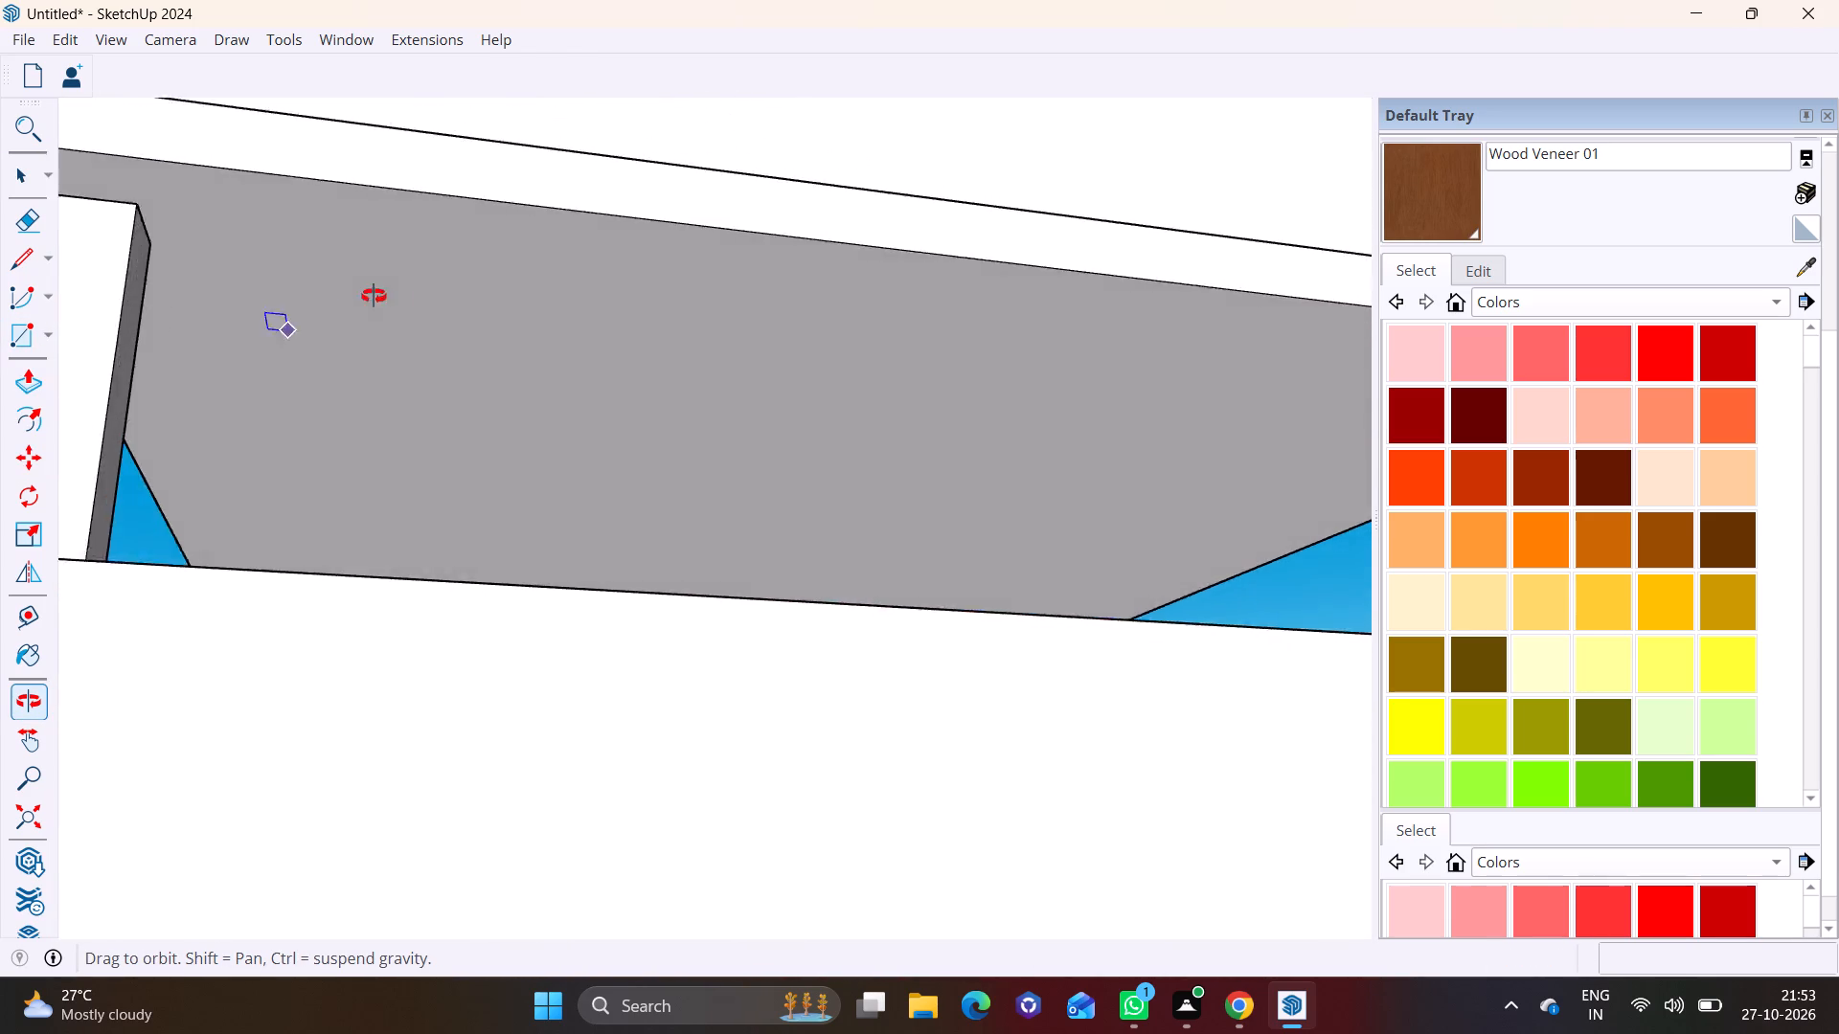
pyautogui.moveTo(374, 296); pyautogui.dragTo(761, 333, button='middle')
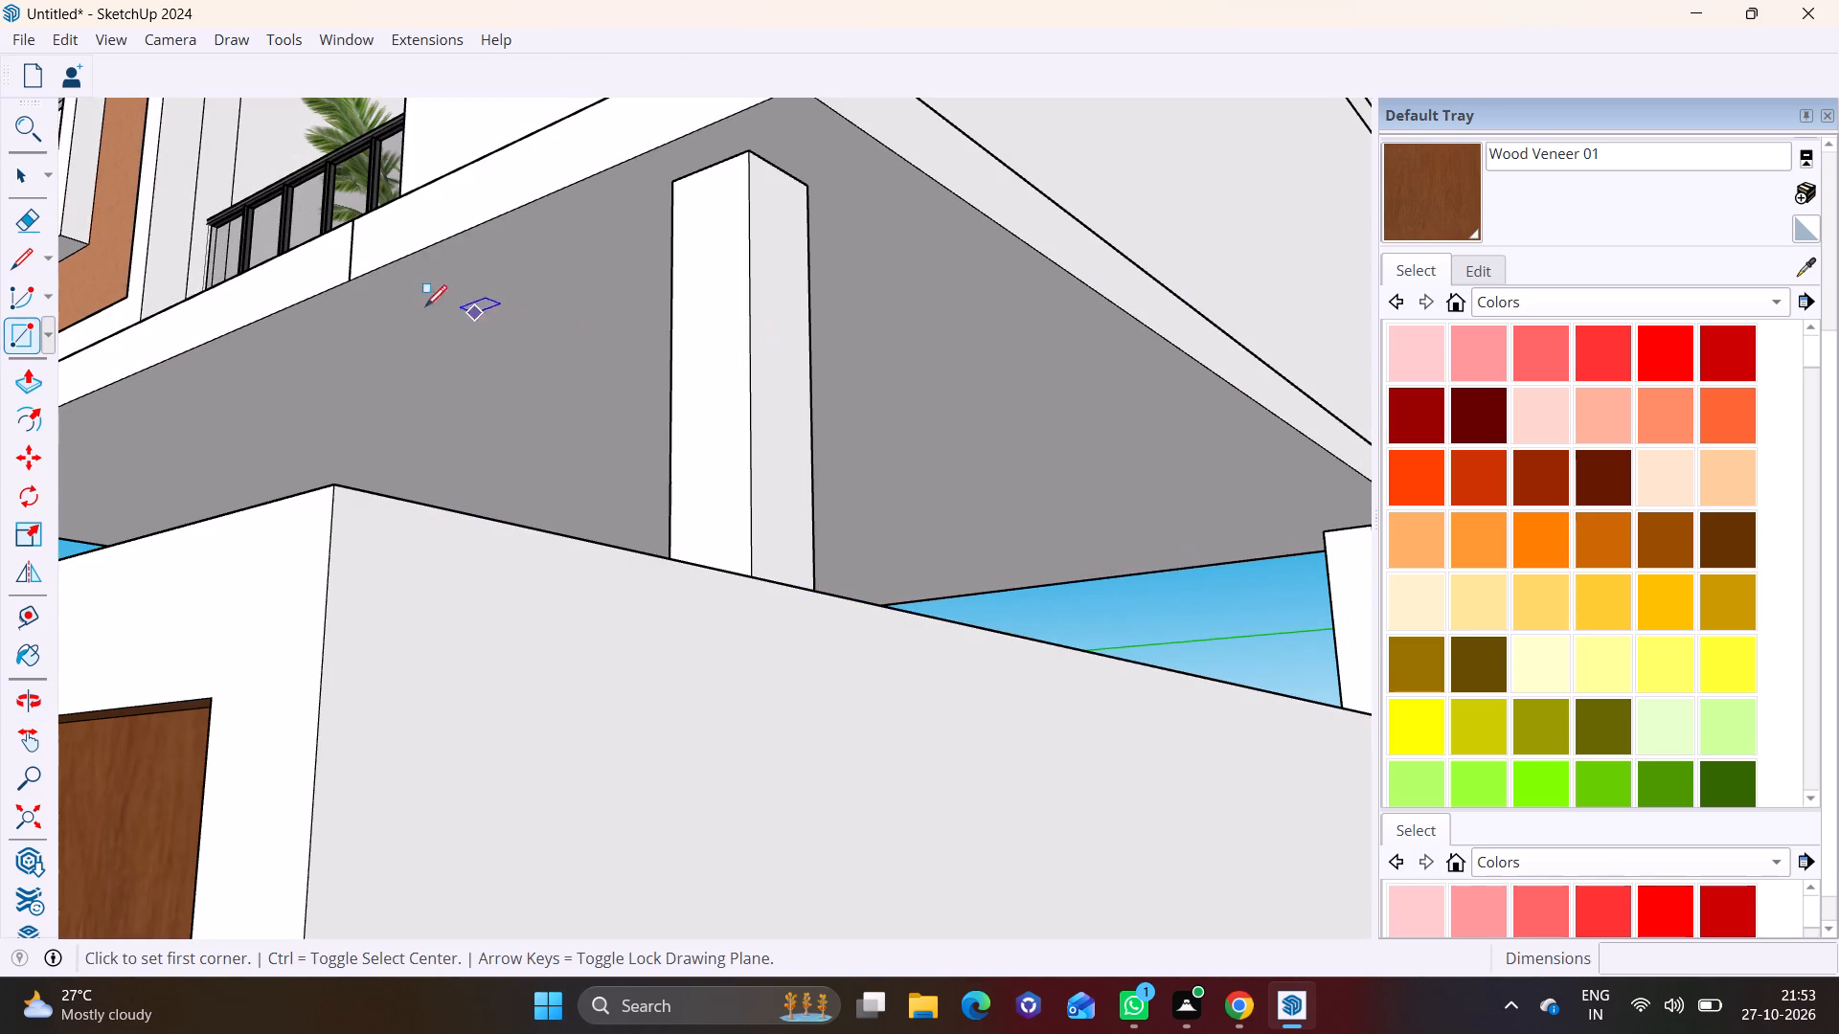
pyautogui.click(356, 285)
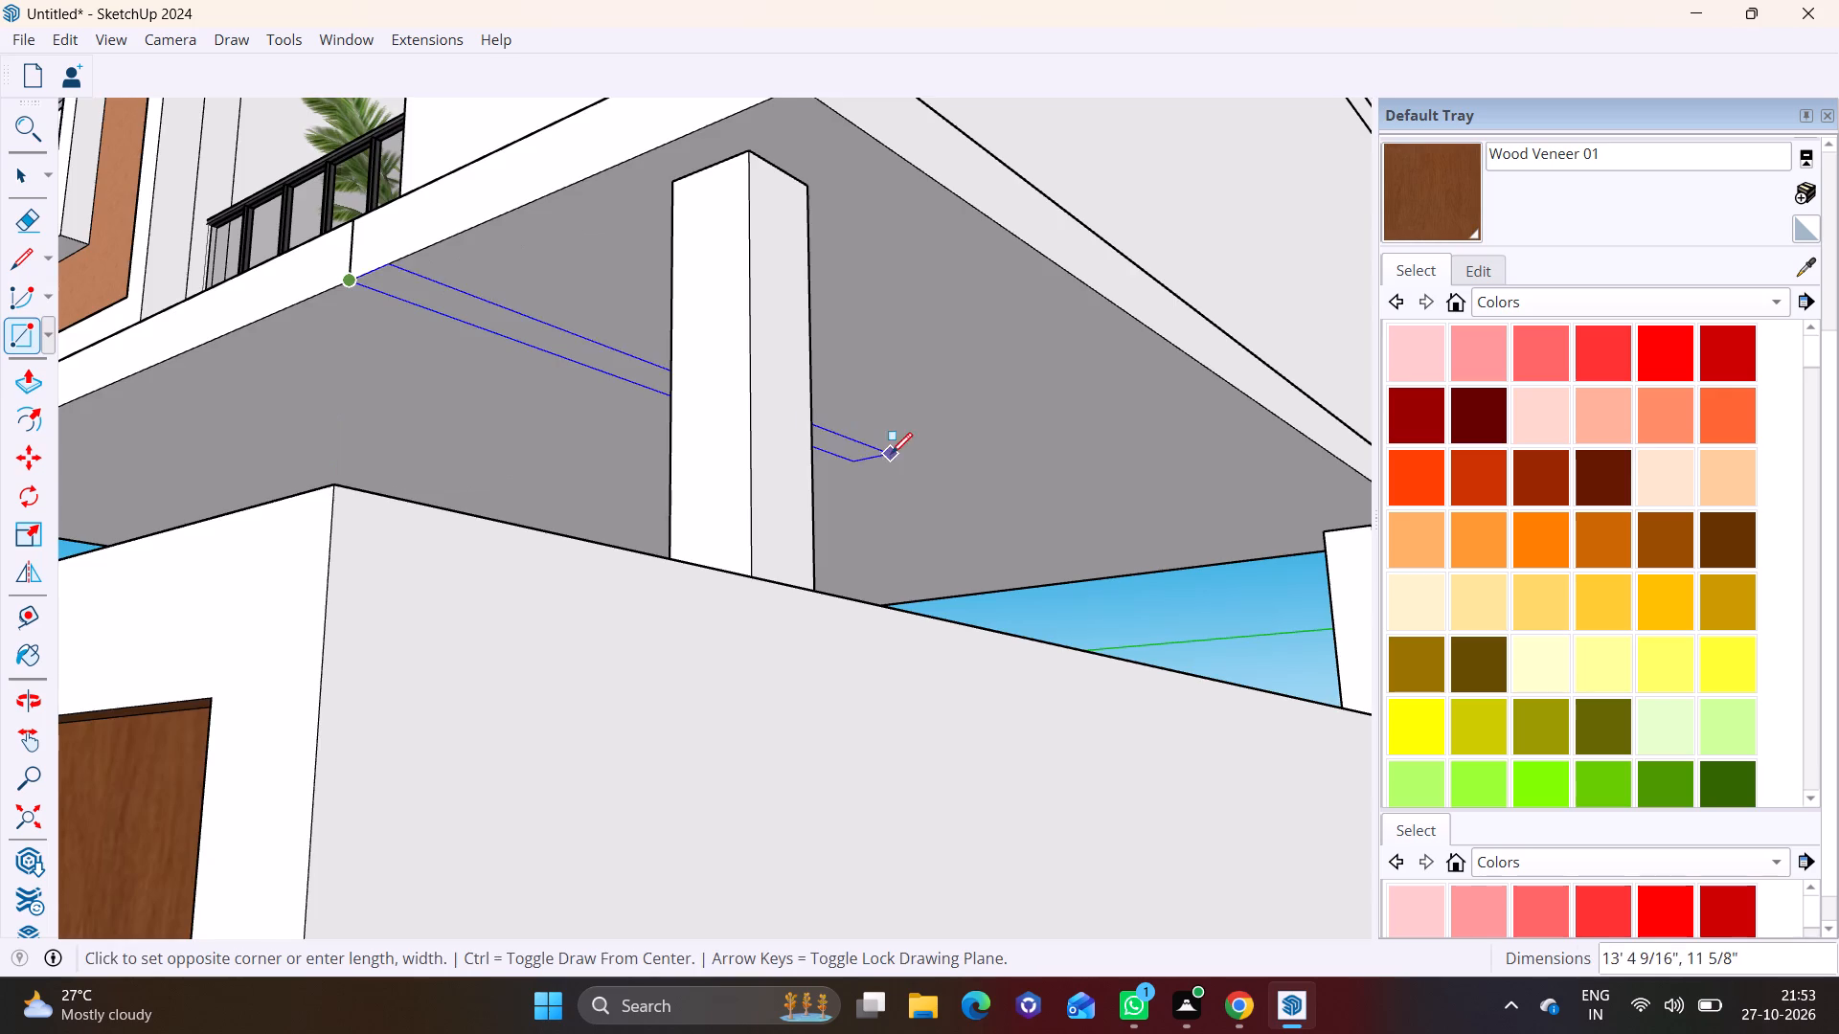
pyautogui.moveTo(891, 454); pyautogui.dragTo(771, 443, button='middle')
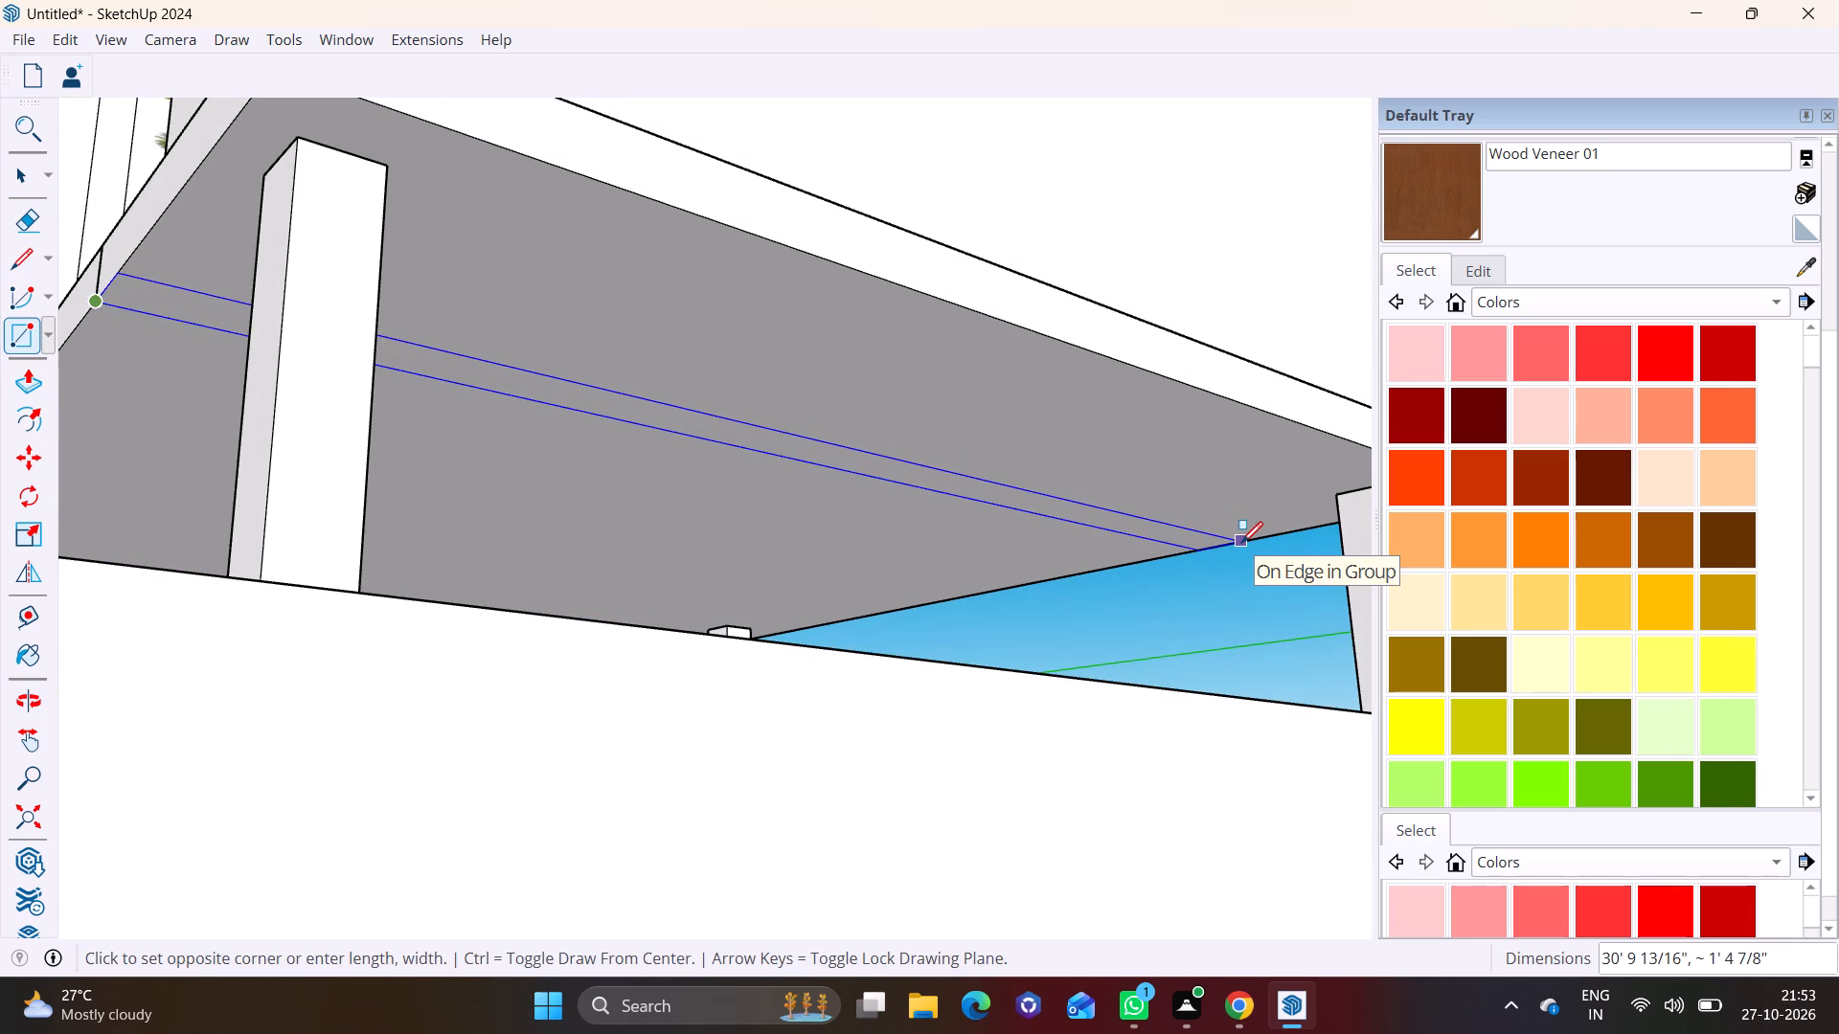
pyautogui.click(1144, 564)
# Push/Pull the underside strip down to the courtyard floor to form a full-depth ground-level wall.
pyautogui.press('space')
pyautogui.click(882, 498)
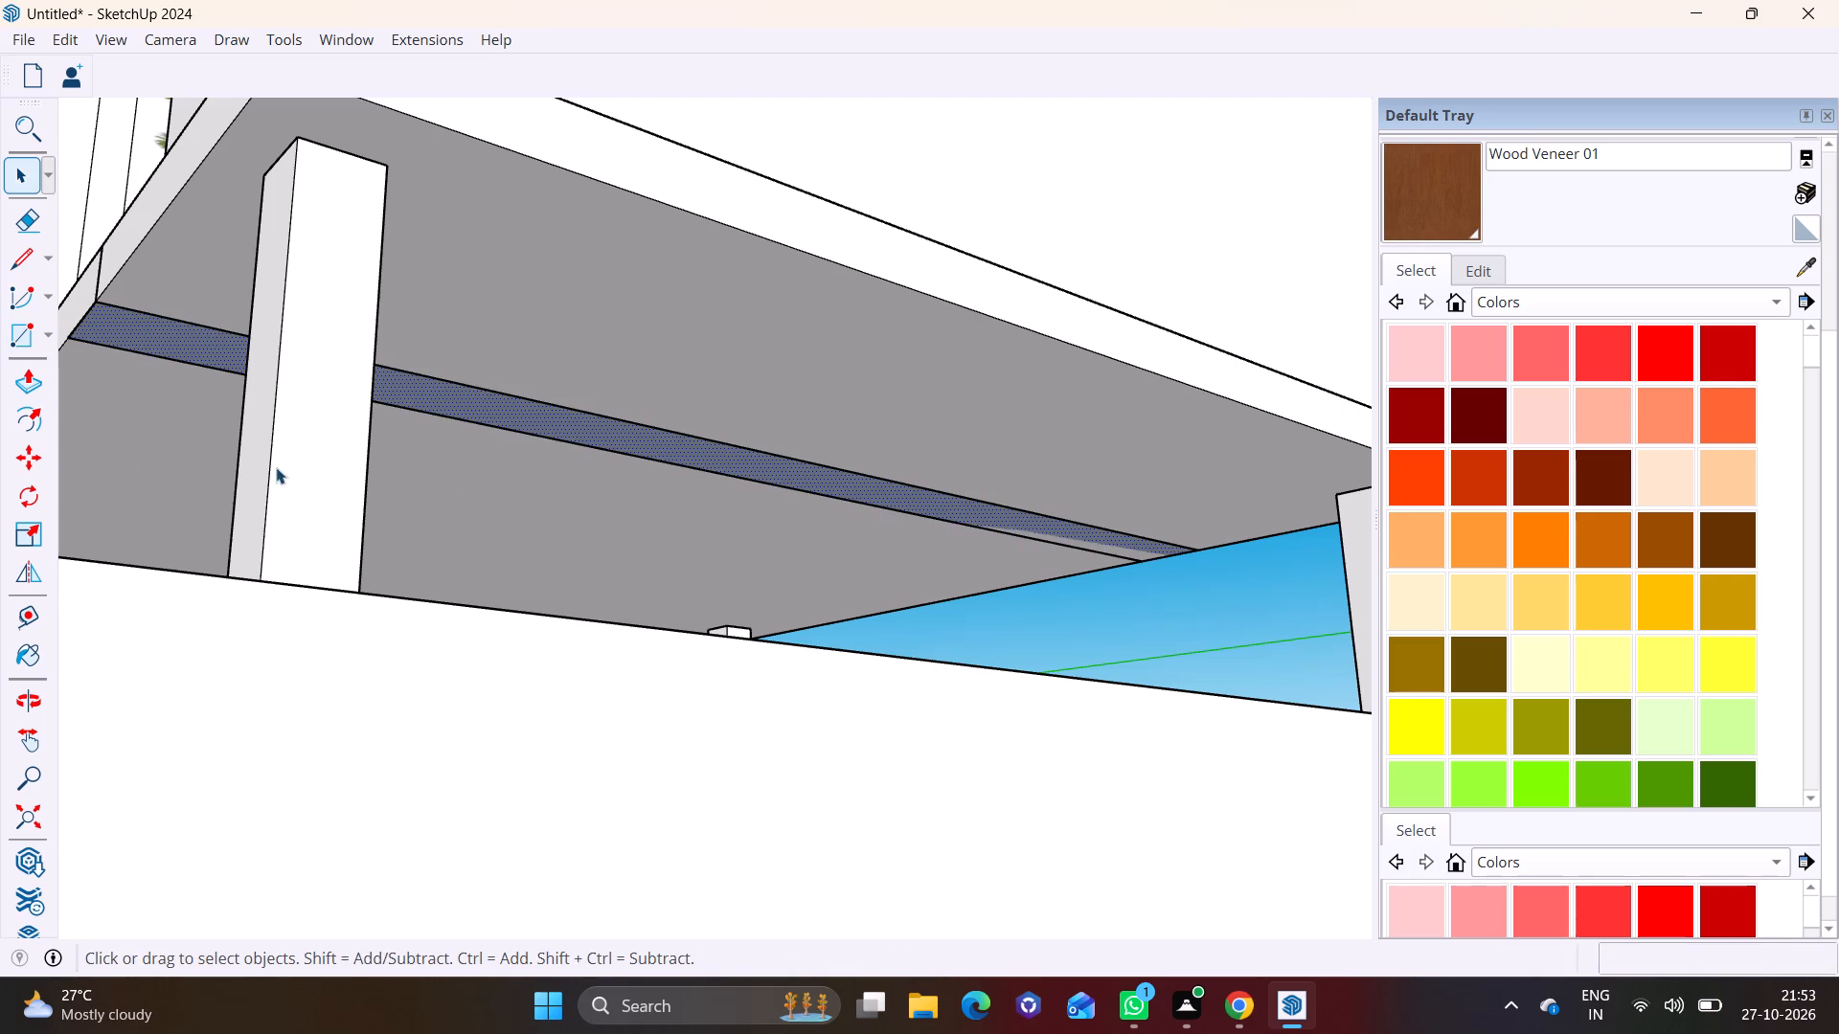
pyautogui.click(13, 377)
pyautogui.click(505, 414)
pyautogui.scroll(-3, 503, 504)
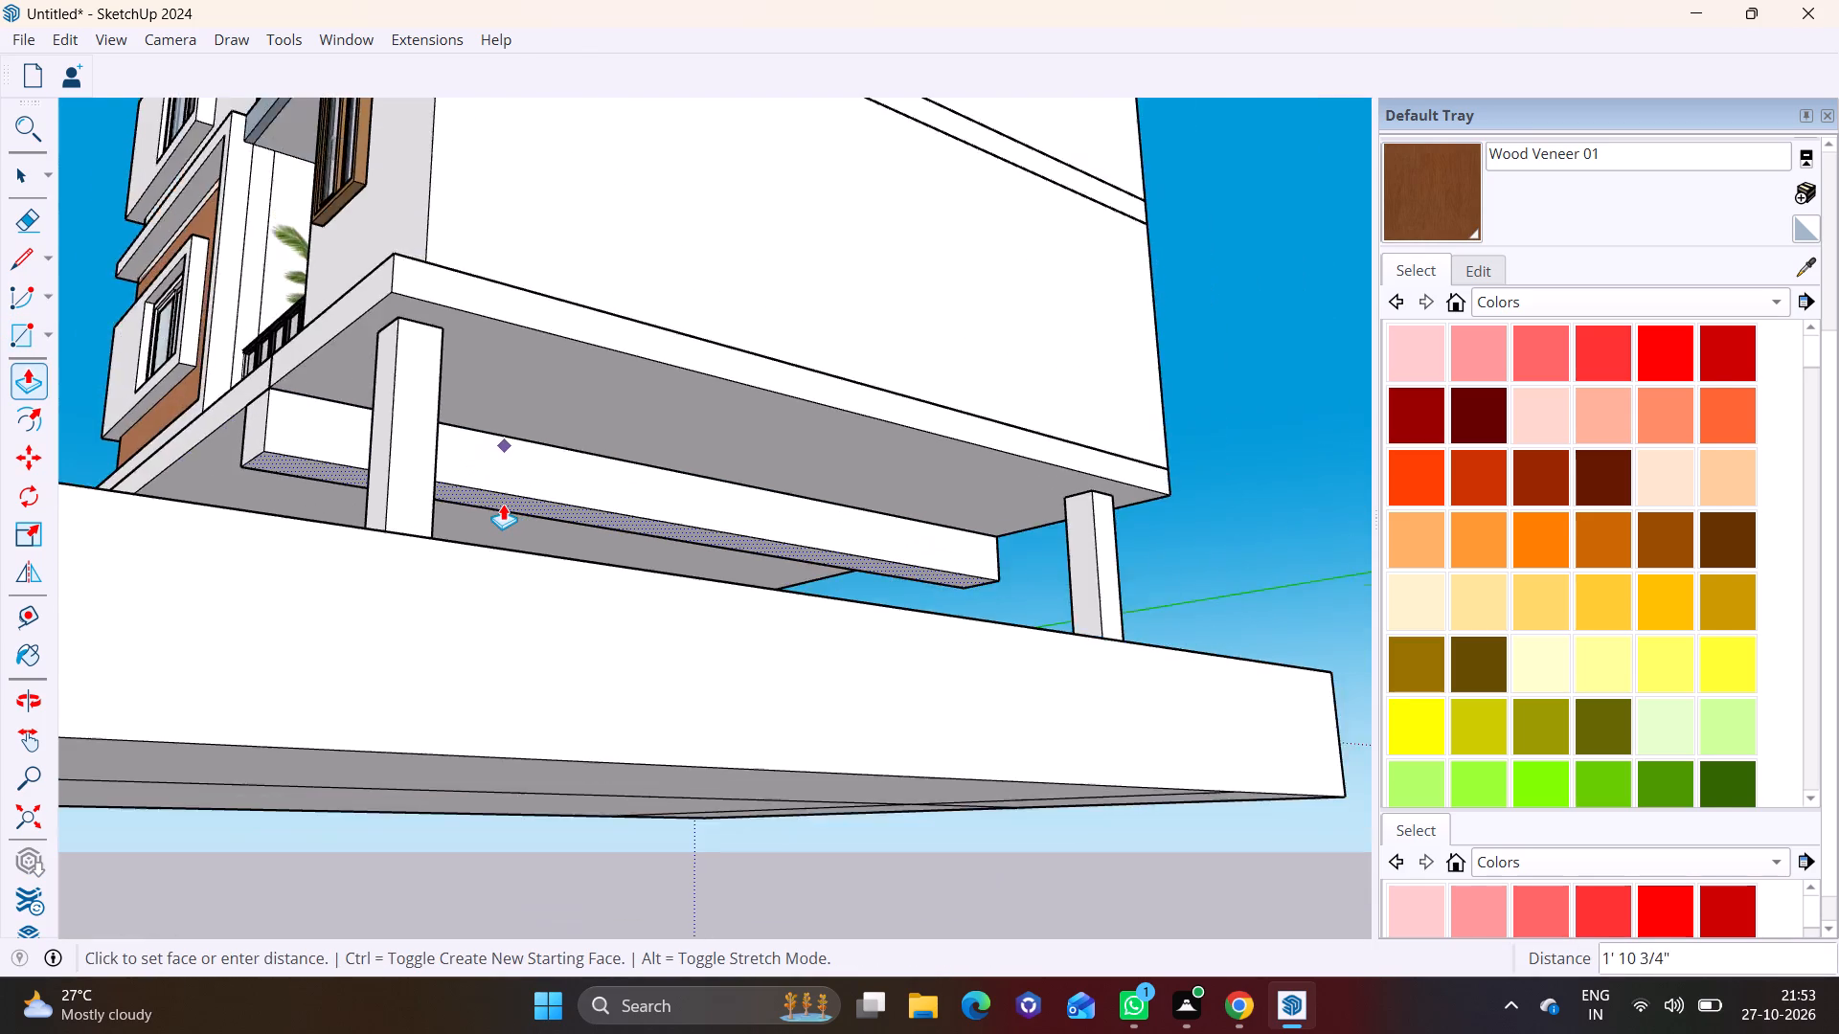
pyautogui.scroll(-6, 503, 504)
pyautogui.moveTo(503, 504); pyautogui.dragTo(640, 623, button='middle')
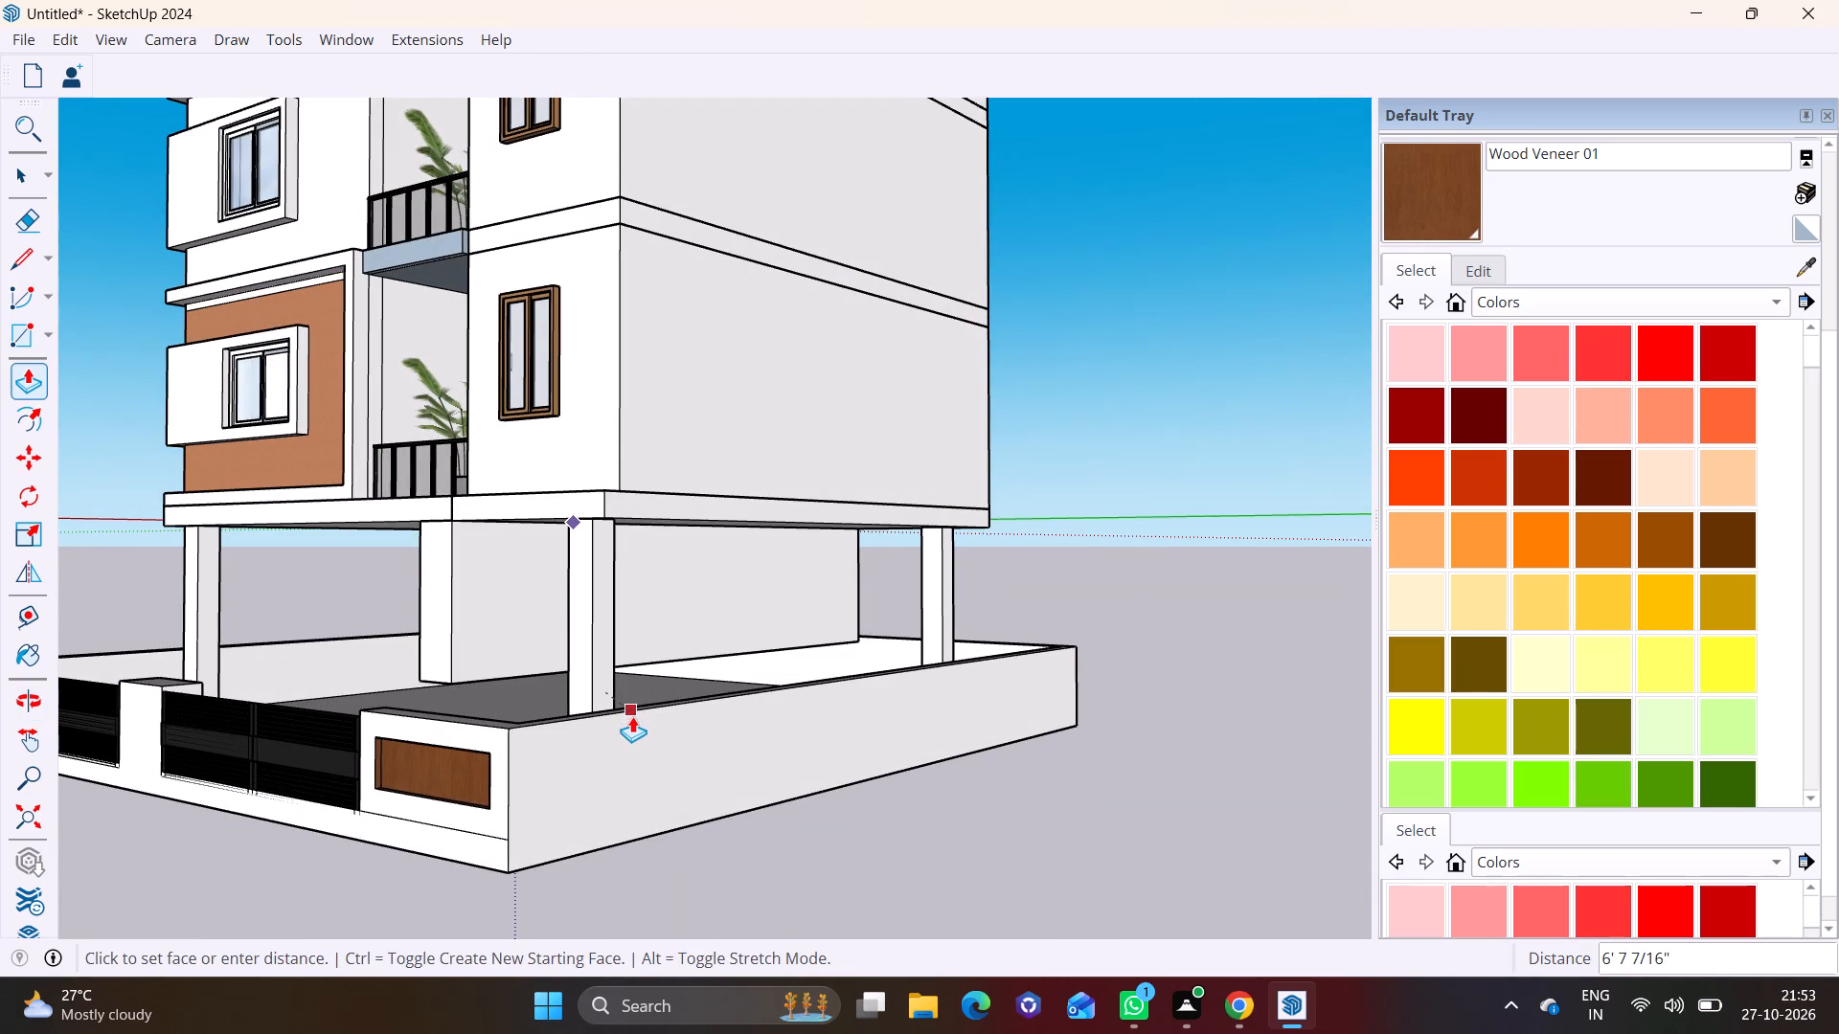
pyautogui.moveTo(628, 717); pyautogui.dragTo(614, 663, button='middle')
pyautogui.moveTo(355, 604); pyautogui.dragTo(699, 681, button='middle')
pyautogui.click(724, 759)
pyautogui.scroll(1, 724, 760)
pyautogui.moveTo(819, 702); pyautogui.dragTo(577, 803, button='middle')
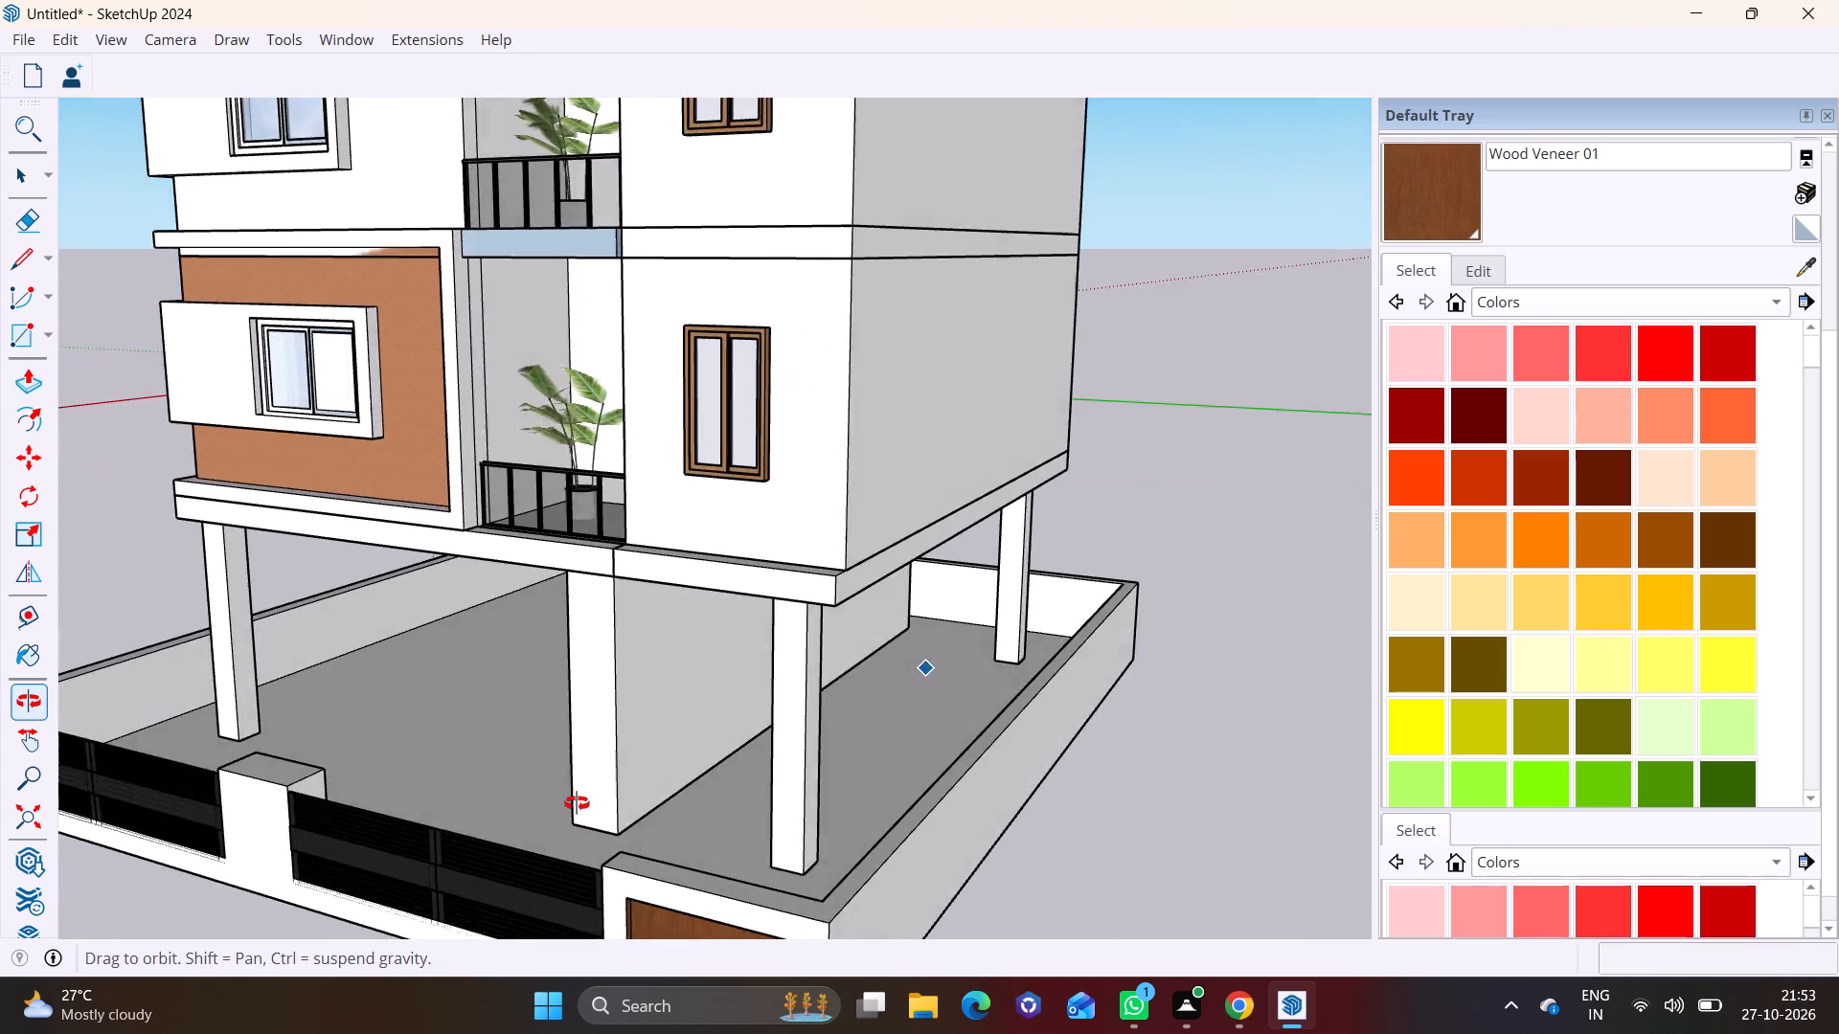
pyautogui.moveTo(577, 803); pyautogui.dragTo(465, 820, button='middle')
pyautogui.press('space')
pyautogui.click(1044, 840)
# Examine the new ground-level wall beneath the building from the gated front and both sides.
pyautogui.scroll(-2, 534, 758)
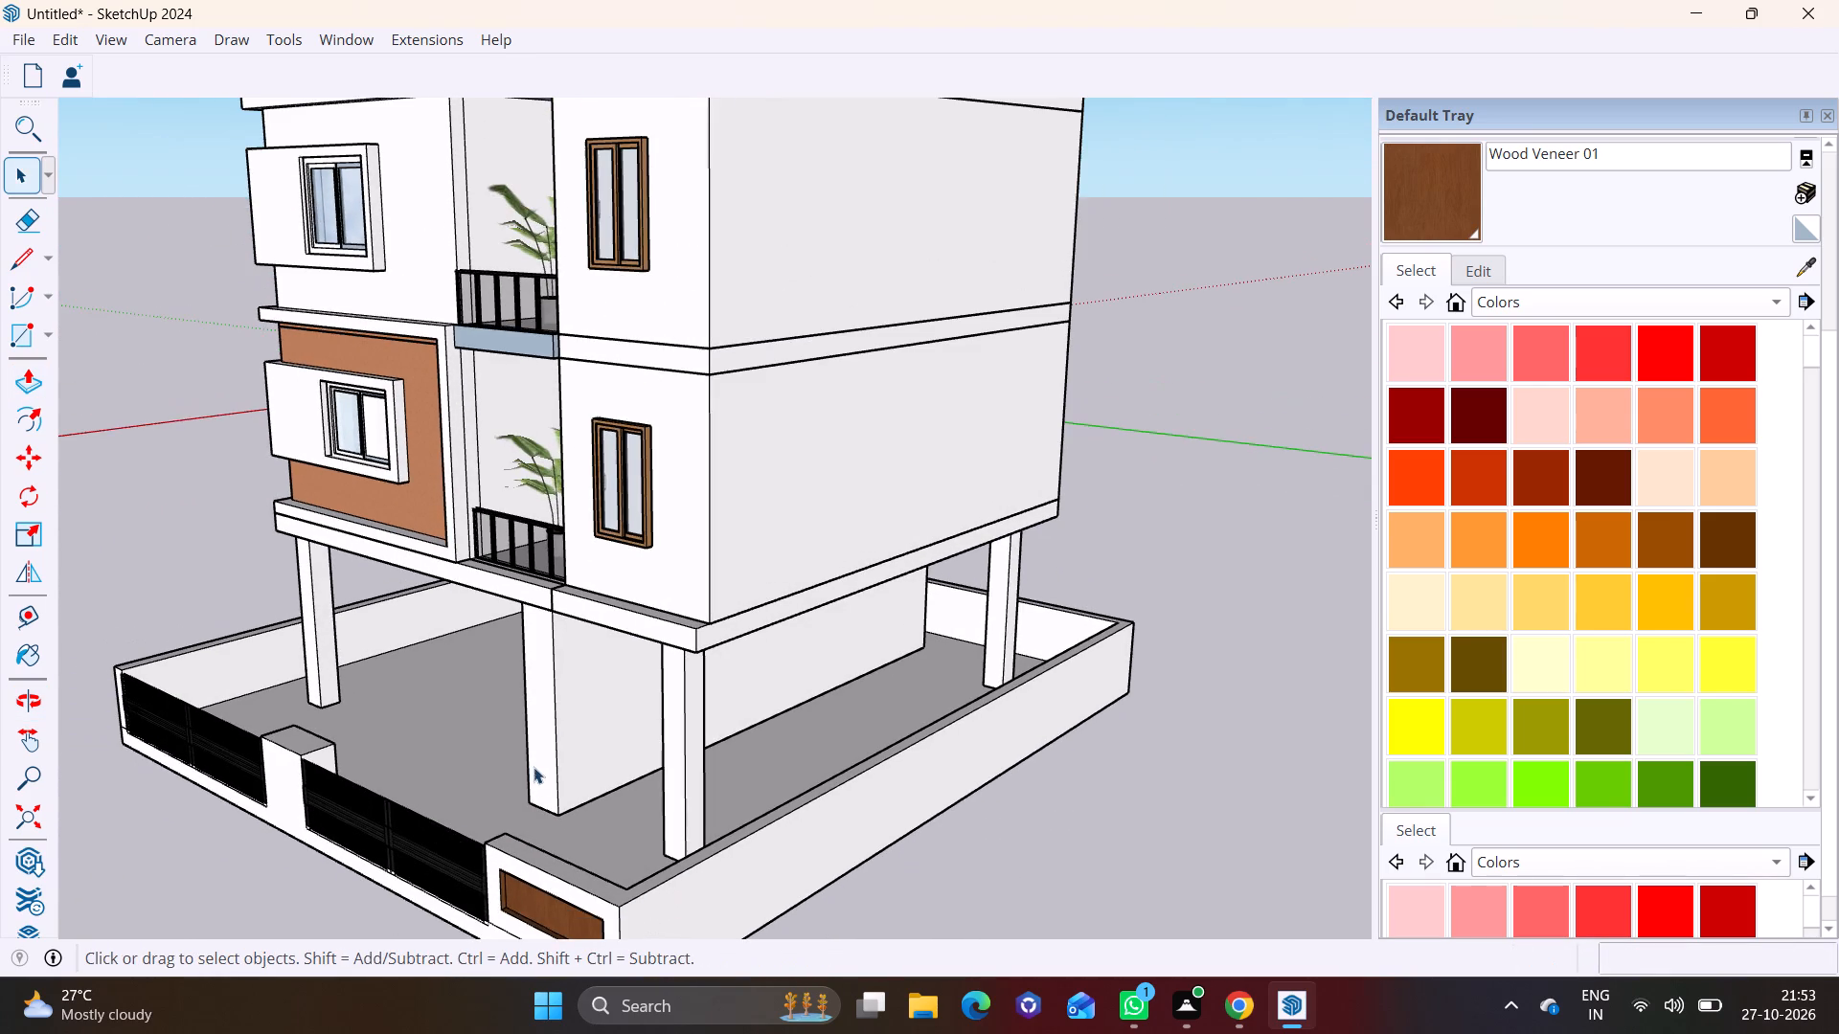
pyautogui.middleClick(795, 772)
pyautogui.moveTo(404, 737); pyautogui.dragTo(932, 727, button='middle')
pyautogui.scroll(-1, 936, 720)
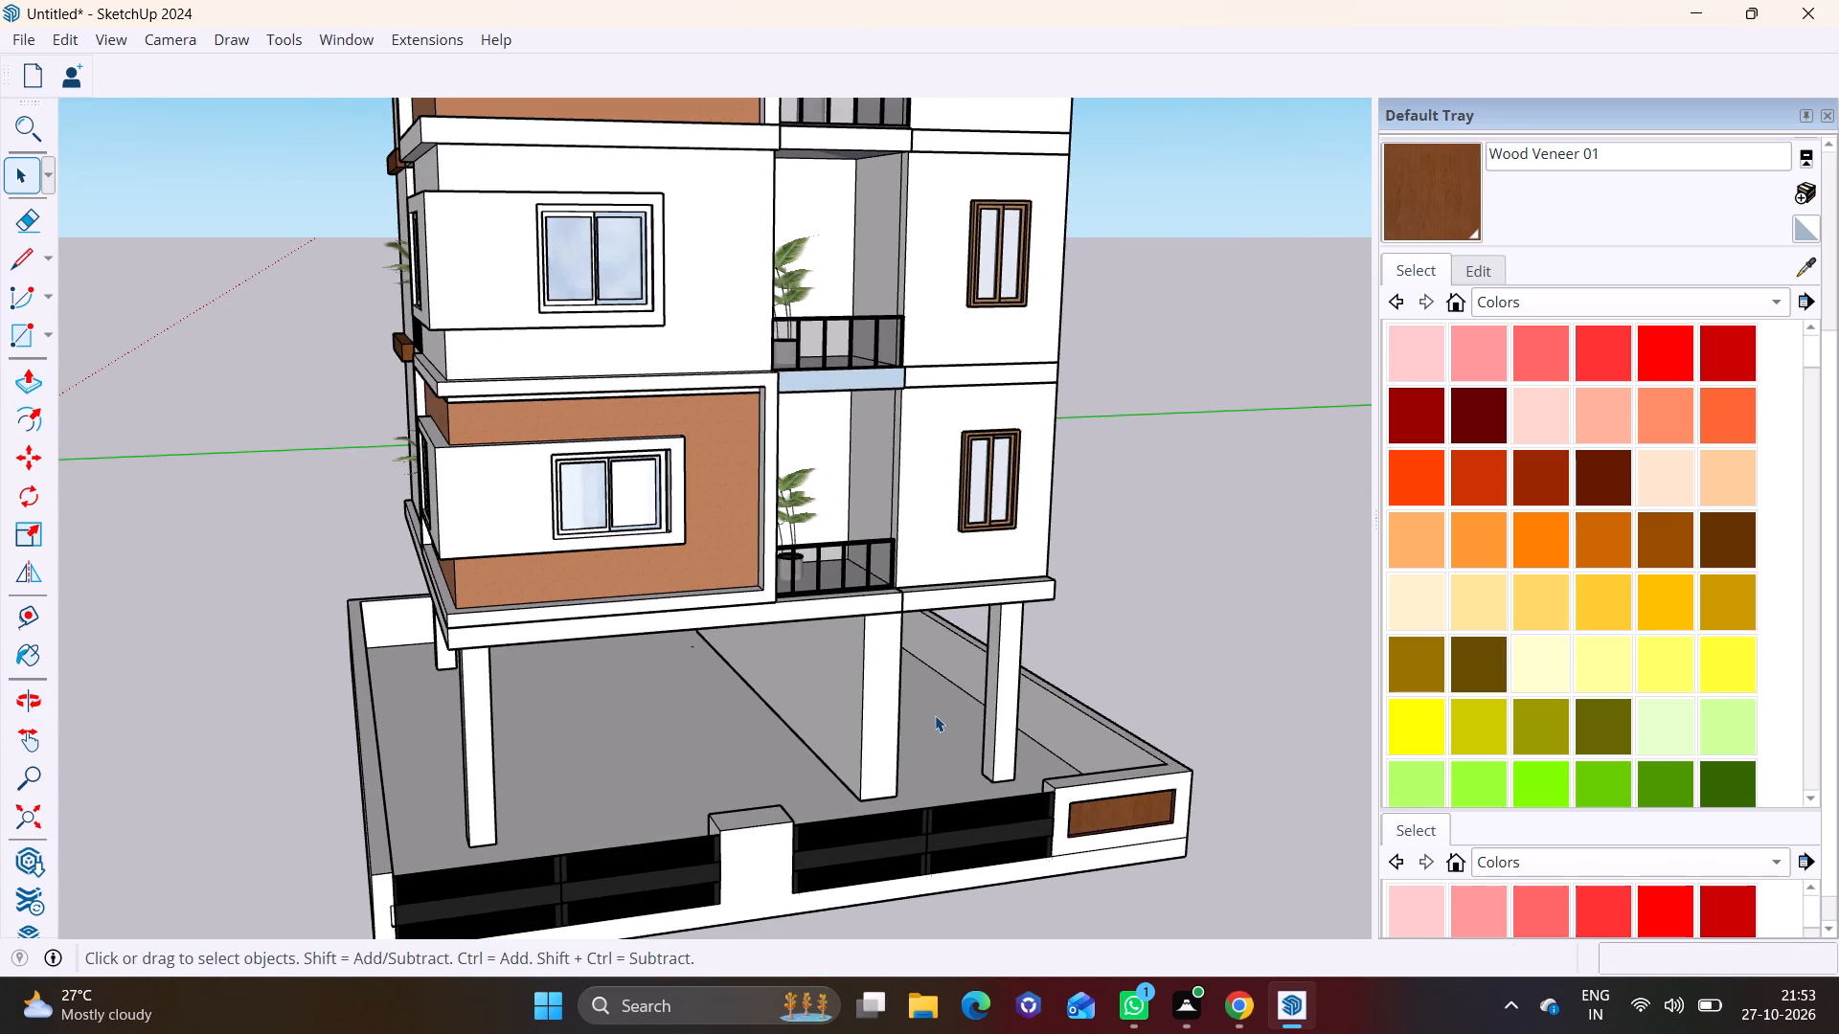
pyautogui.scroll(1, 849, 702)
pyautogui.moveTo(849, 702); pyautogui.dragTo(1052, 647, button='middle')
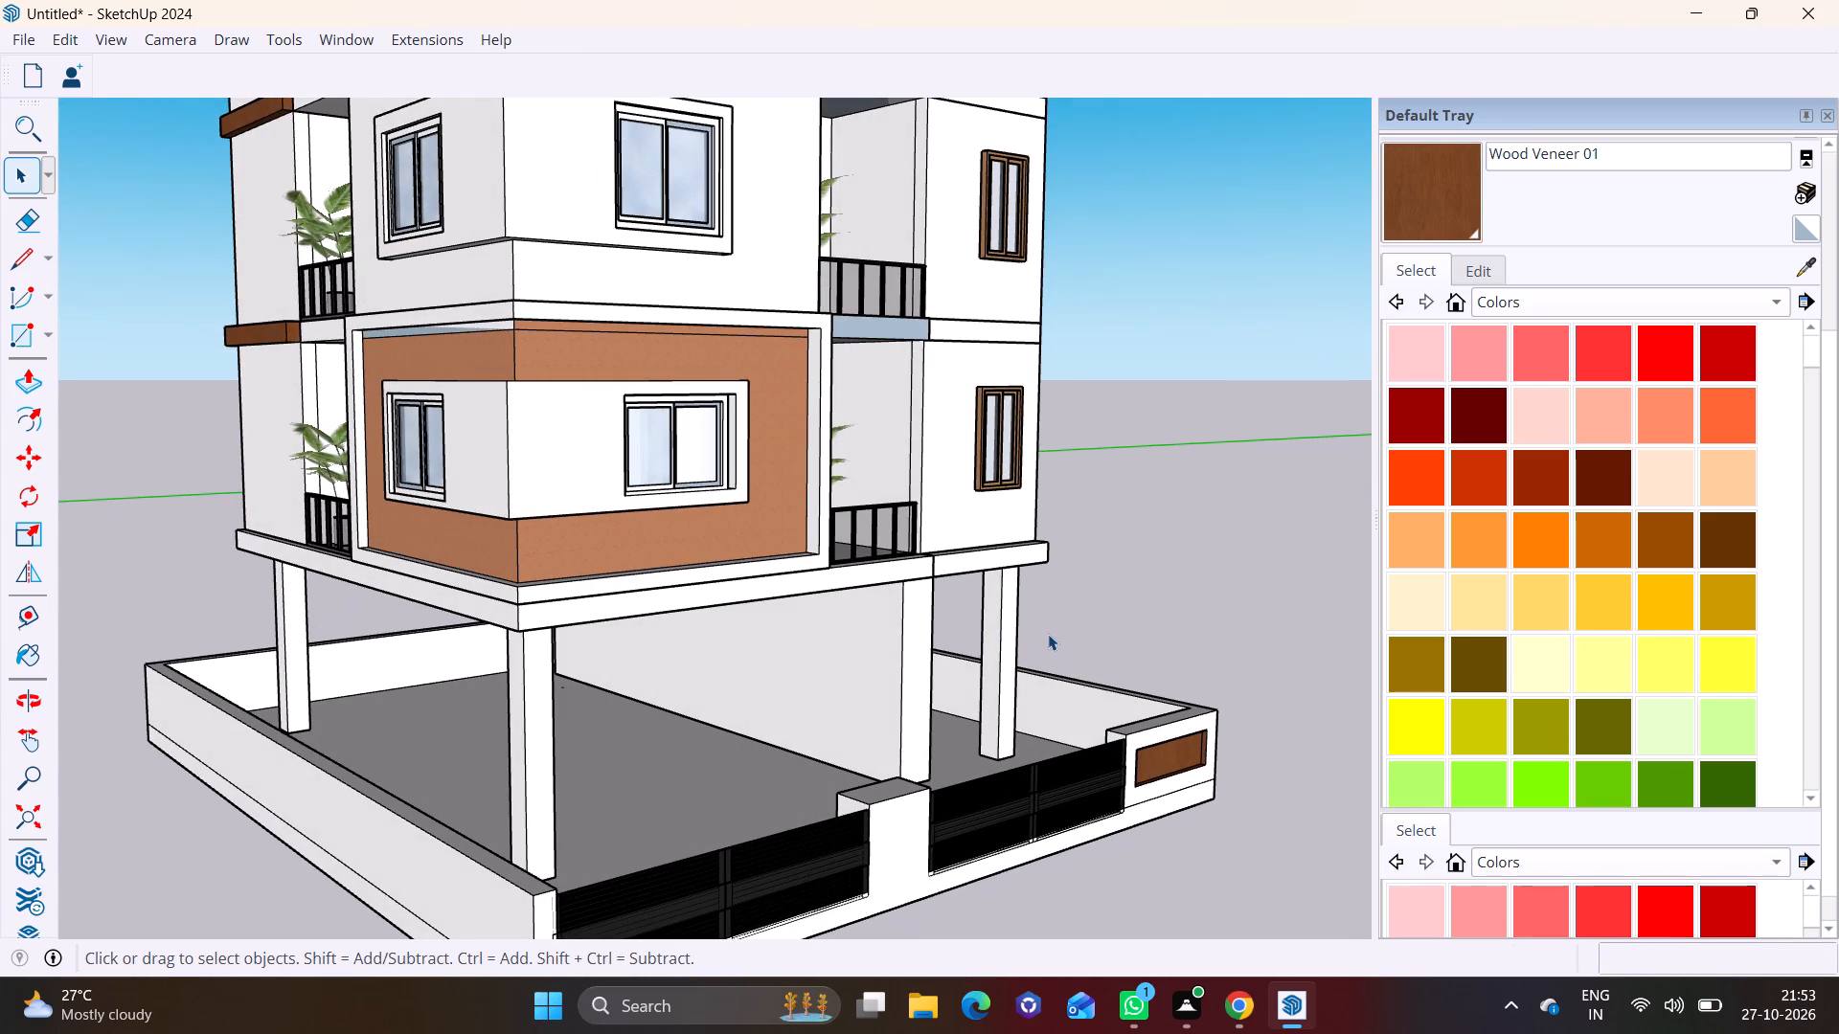
pyautogui.scroll(4, 1001, 646)
pyautogui.moveTo(954, 659); pyautogui.dragTo(845, 626, button='middle')
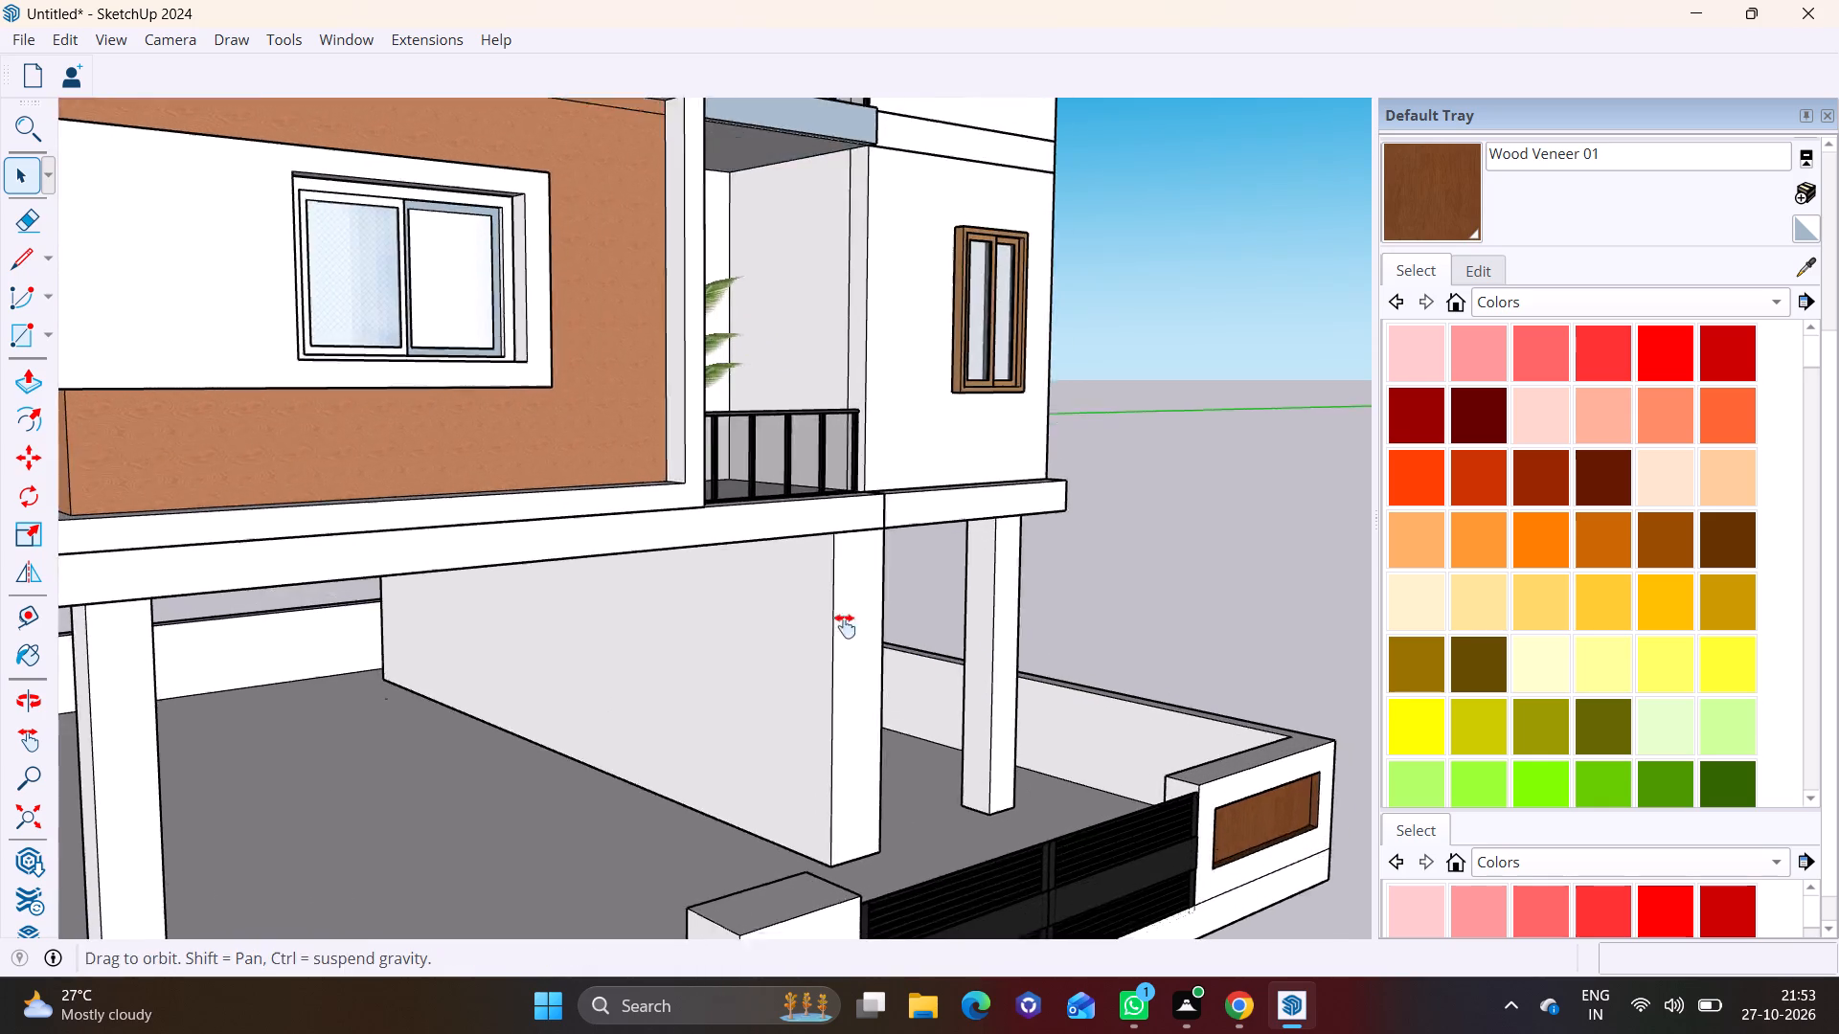
pyautogui.moveTo(845, 626); pyautogui.dragTo(728, 595, button='middle')
# Draw a vertical line on the wall's face towards the corner column, near its front end, from the slab to the floor.
pyautogui.moveTo(728, 595); pyautogui.dragTo(75, 588, button='middle')
pyautogui.scroll(1, 723, 595)
pyautogui.scroll(3, 436, 501)
pyautogui.moveTo(471, 517); pyautogui.dragTo(451, 585, button='middle')
pyautogui.click(7, 266)
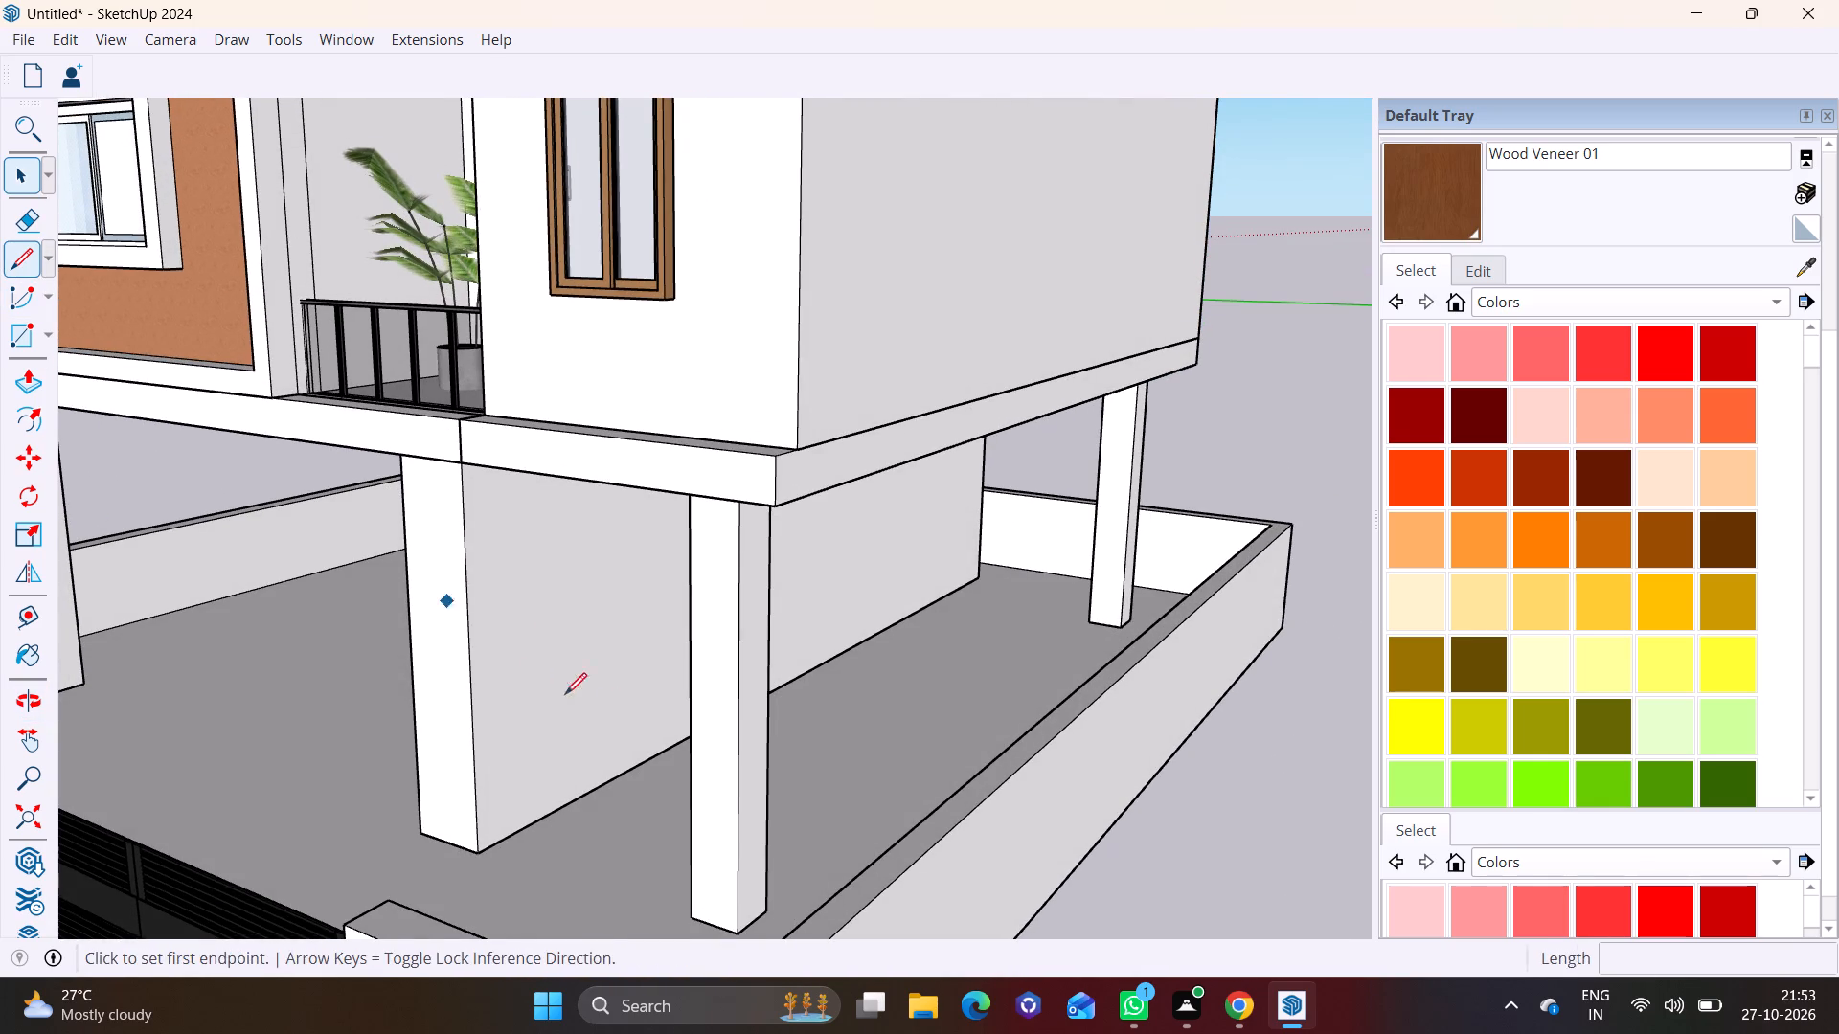
pyautogui.moveTo(661, 734); pyautogui.dragTo(633, 601, button='middle')
pyautogui.click(482, 304)
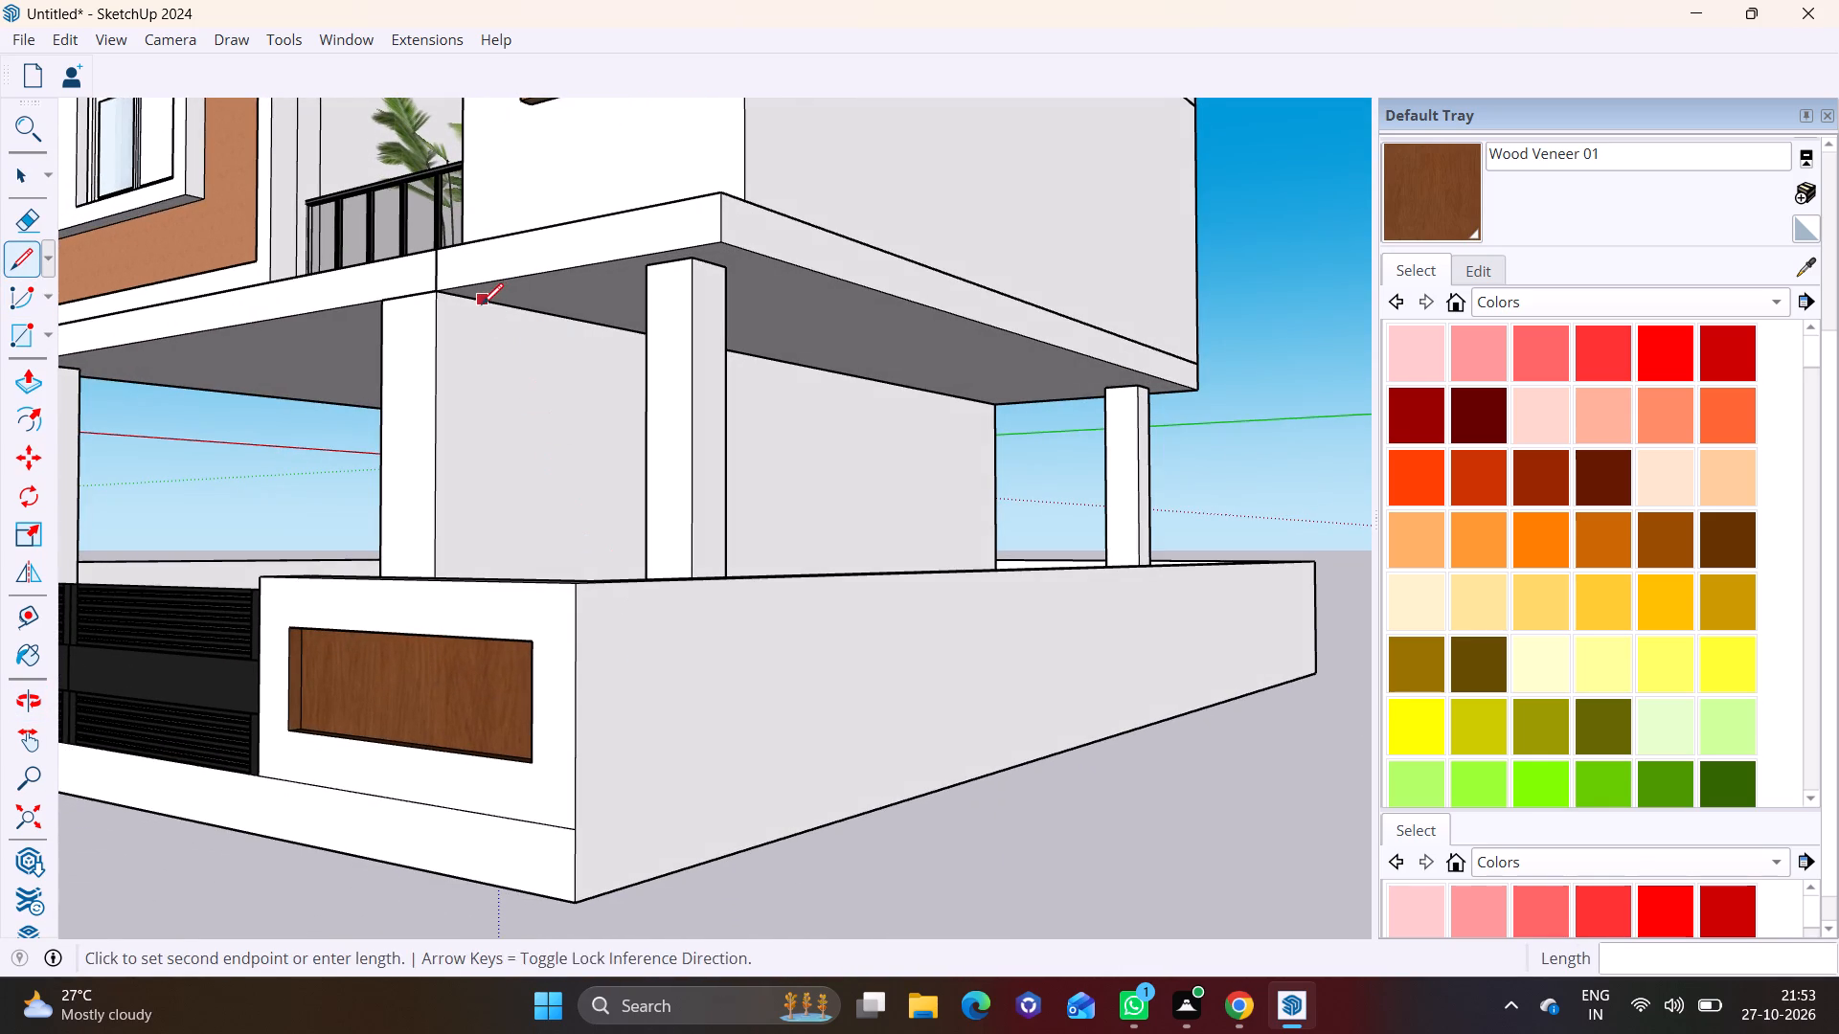
pyautogui.moveTo(524, 382); pyautogui.dragTo(532, 588, button='middle')
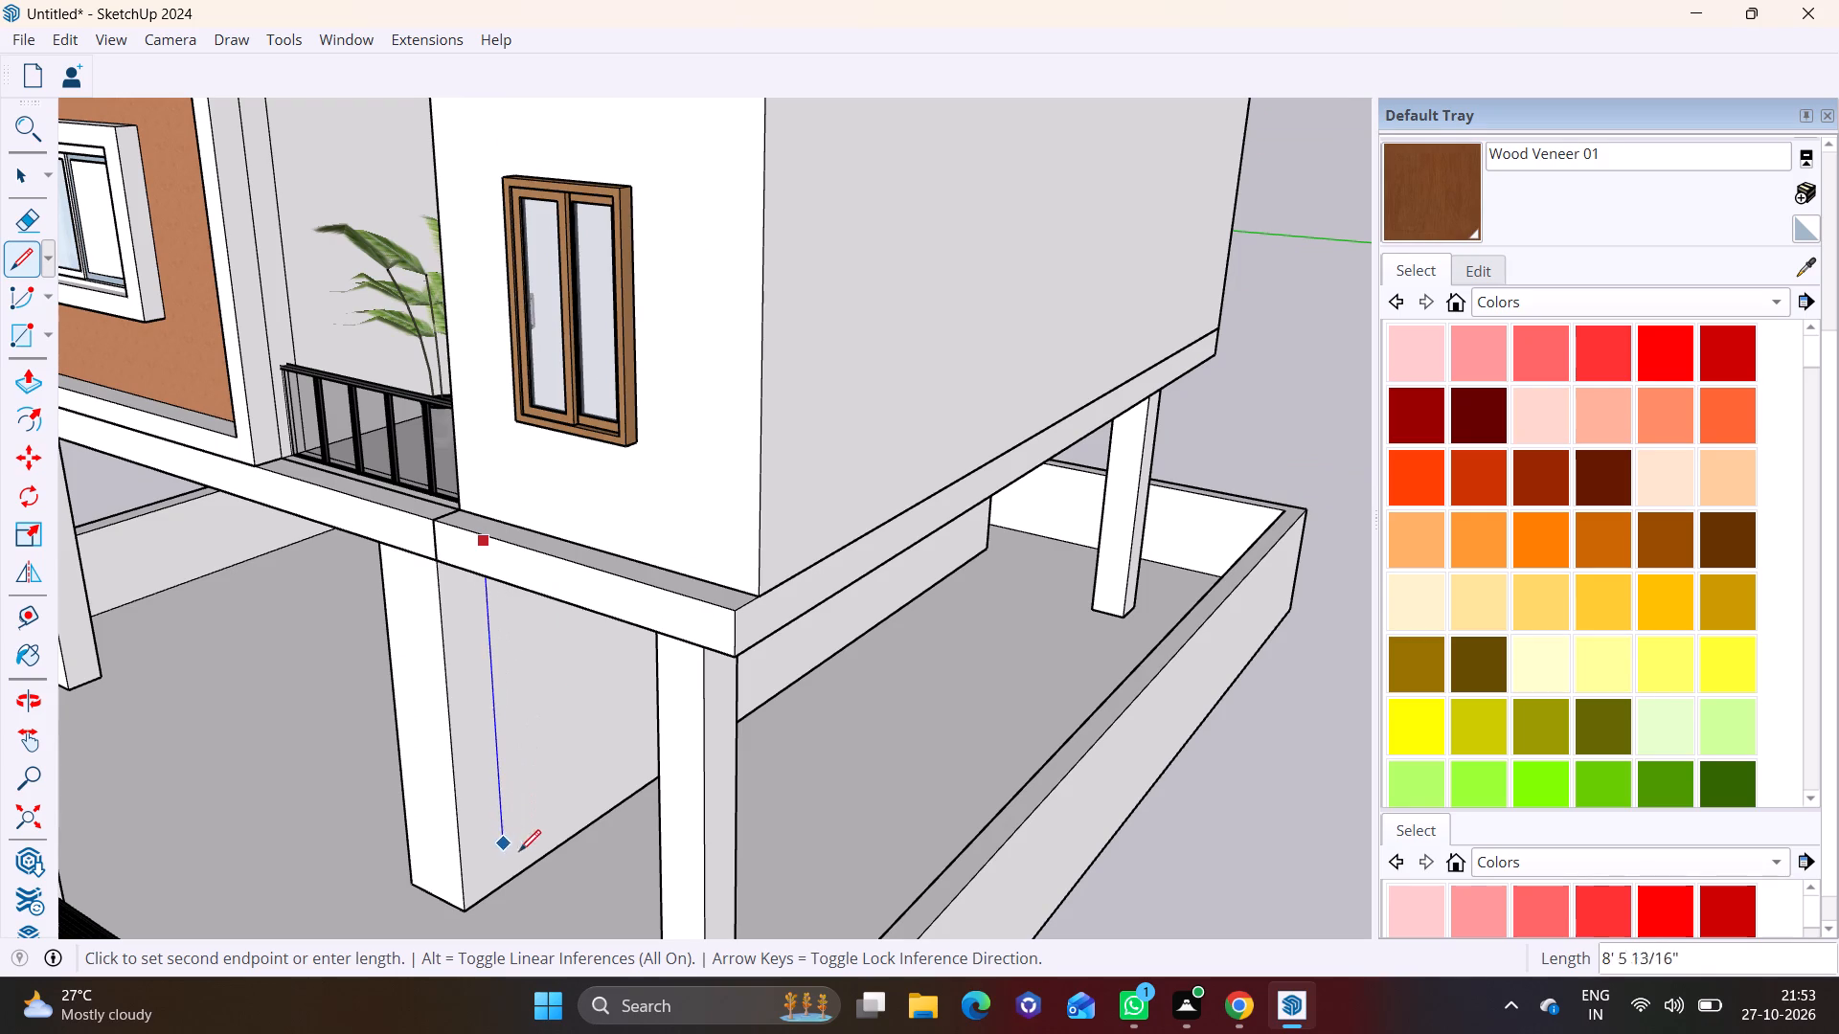
pyautogui.click(505, 879)
# Push/Pull the narrow strip at the wall's front end about 7' 1 1/8" out to the front corner column as a front wall.
pyautogui.press('space')
pyautogui.click(479, 794)
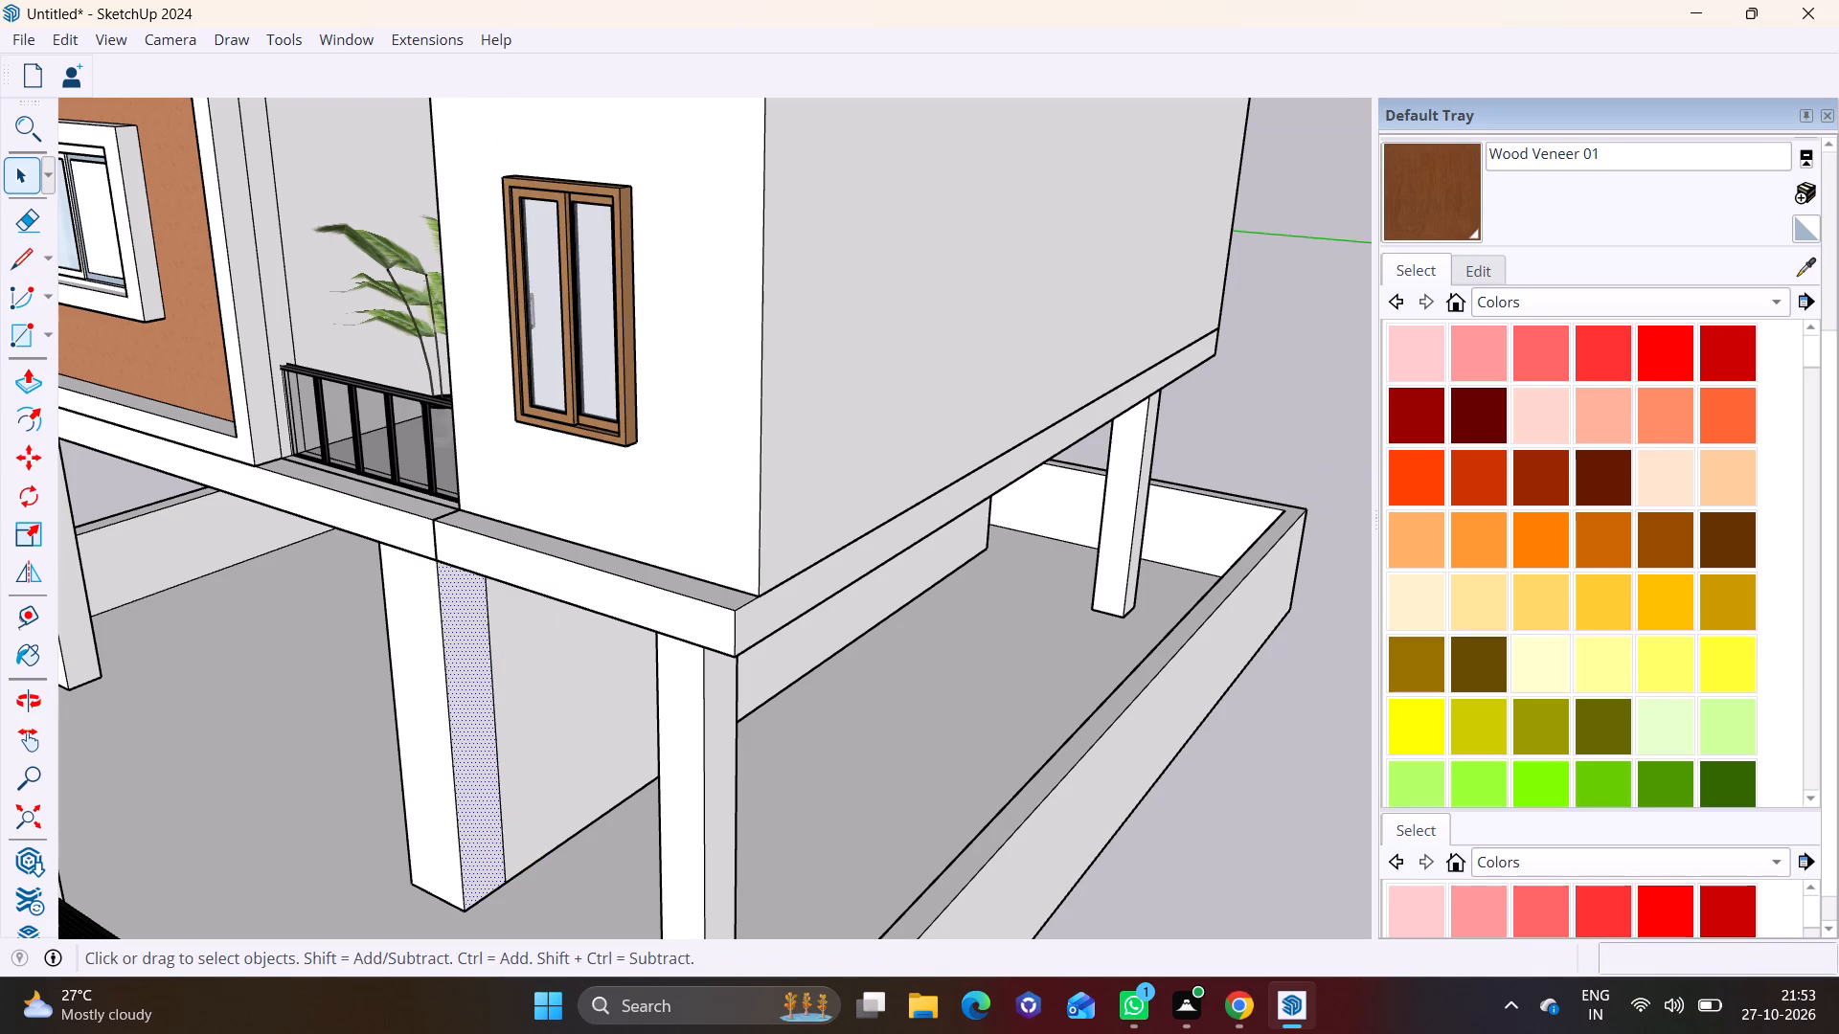
pyautogui.click(21, 373)
pyautogui.click(468, 720)
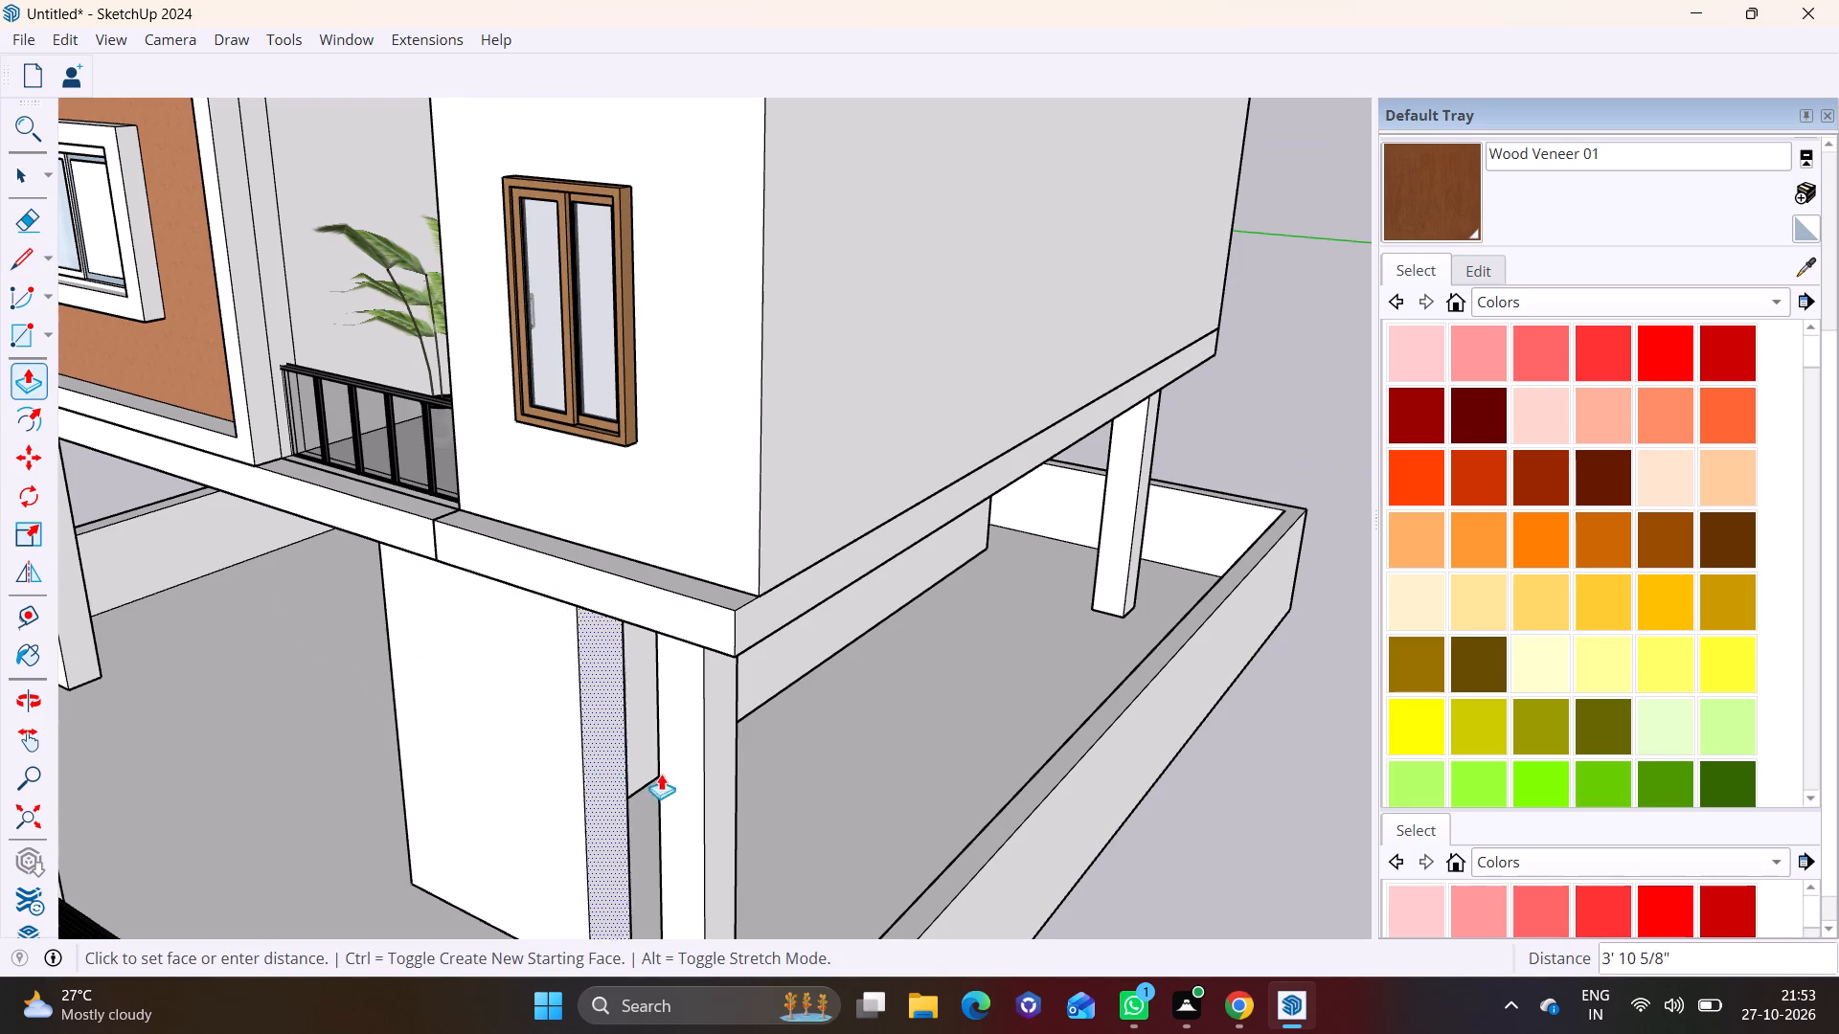
pyautogui.click(737, 794)
pyautogui.scroll(-2, 602, 775)
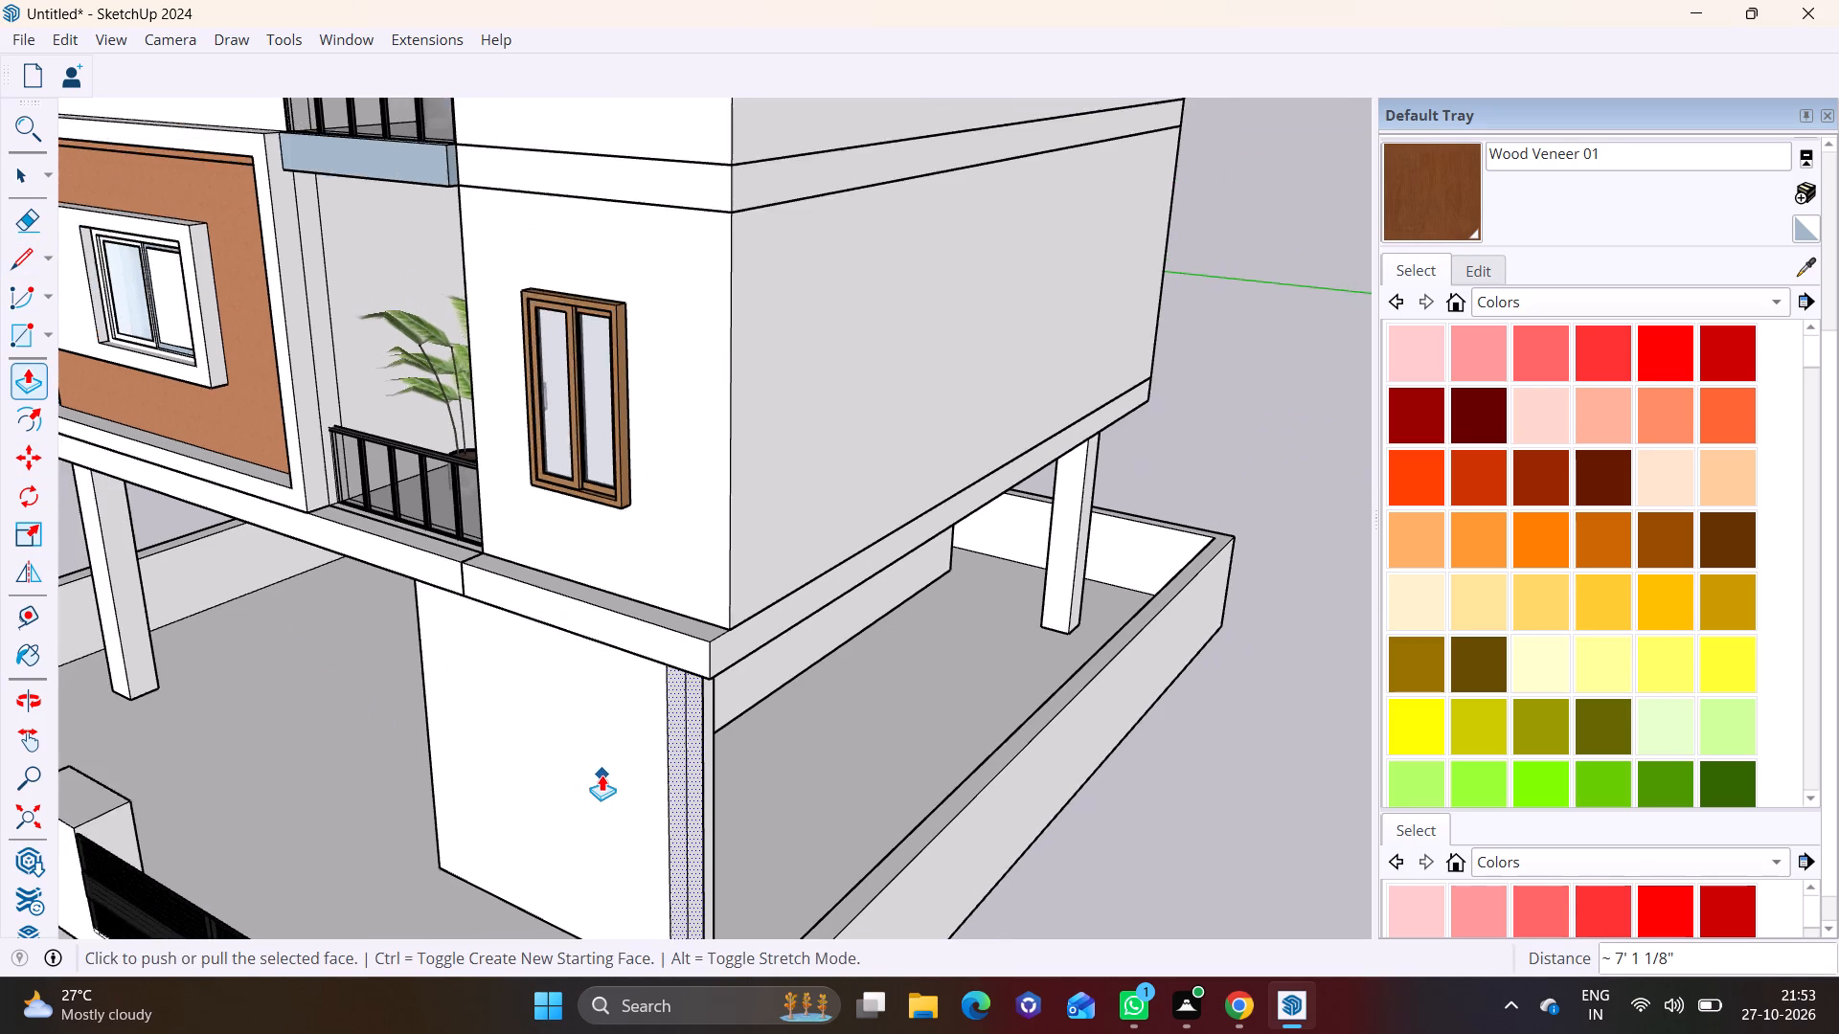
pyautogui.scroll(-3, 602, 775)
pyautogui.moveTo(587, 755); pyautogui.dragTo(1226, 658, button='middle')
pyautogui.scroll(-7, 814, 680)
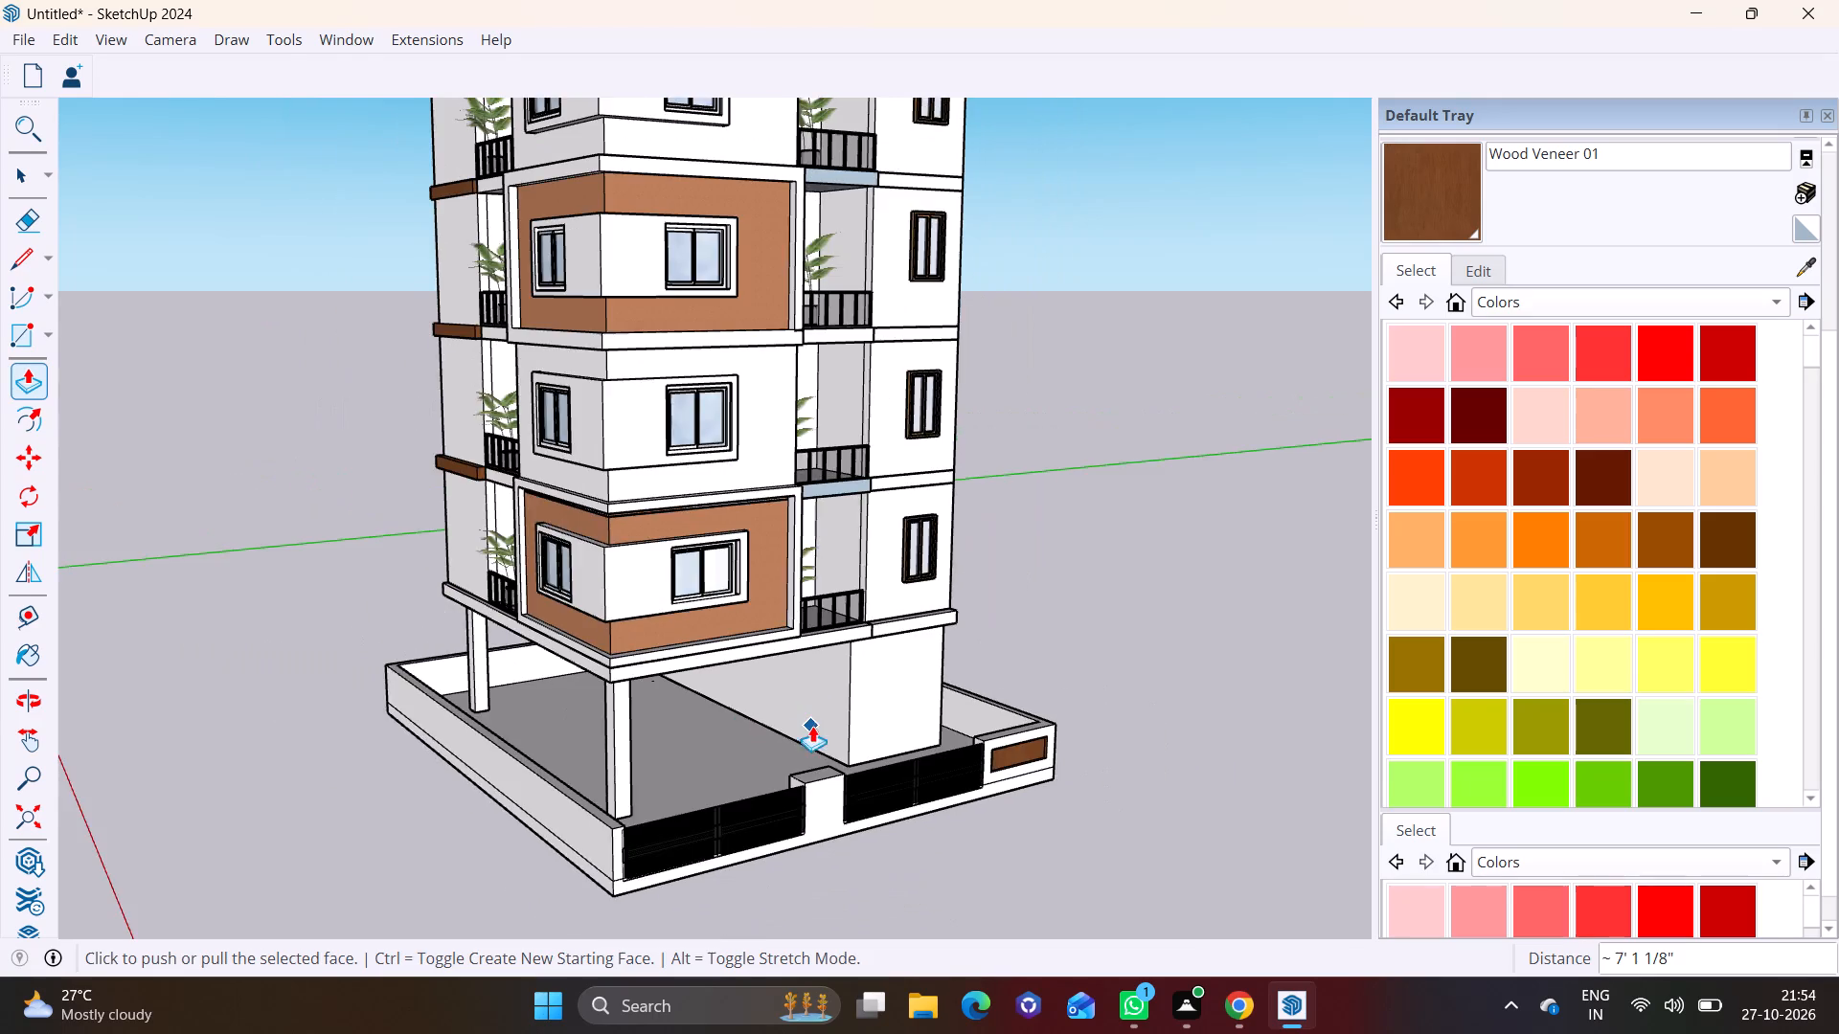
# Draw a rectangle about 7' by 17' on the courtyard floor, spanning from the long ground-level wall to the rear column.
pyautogui.moveTo(812, 726); pyautogui.dragTo(965, 664, button='middle')
pyautogui.scroll(4, 588, 732)
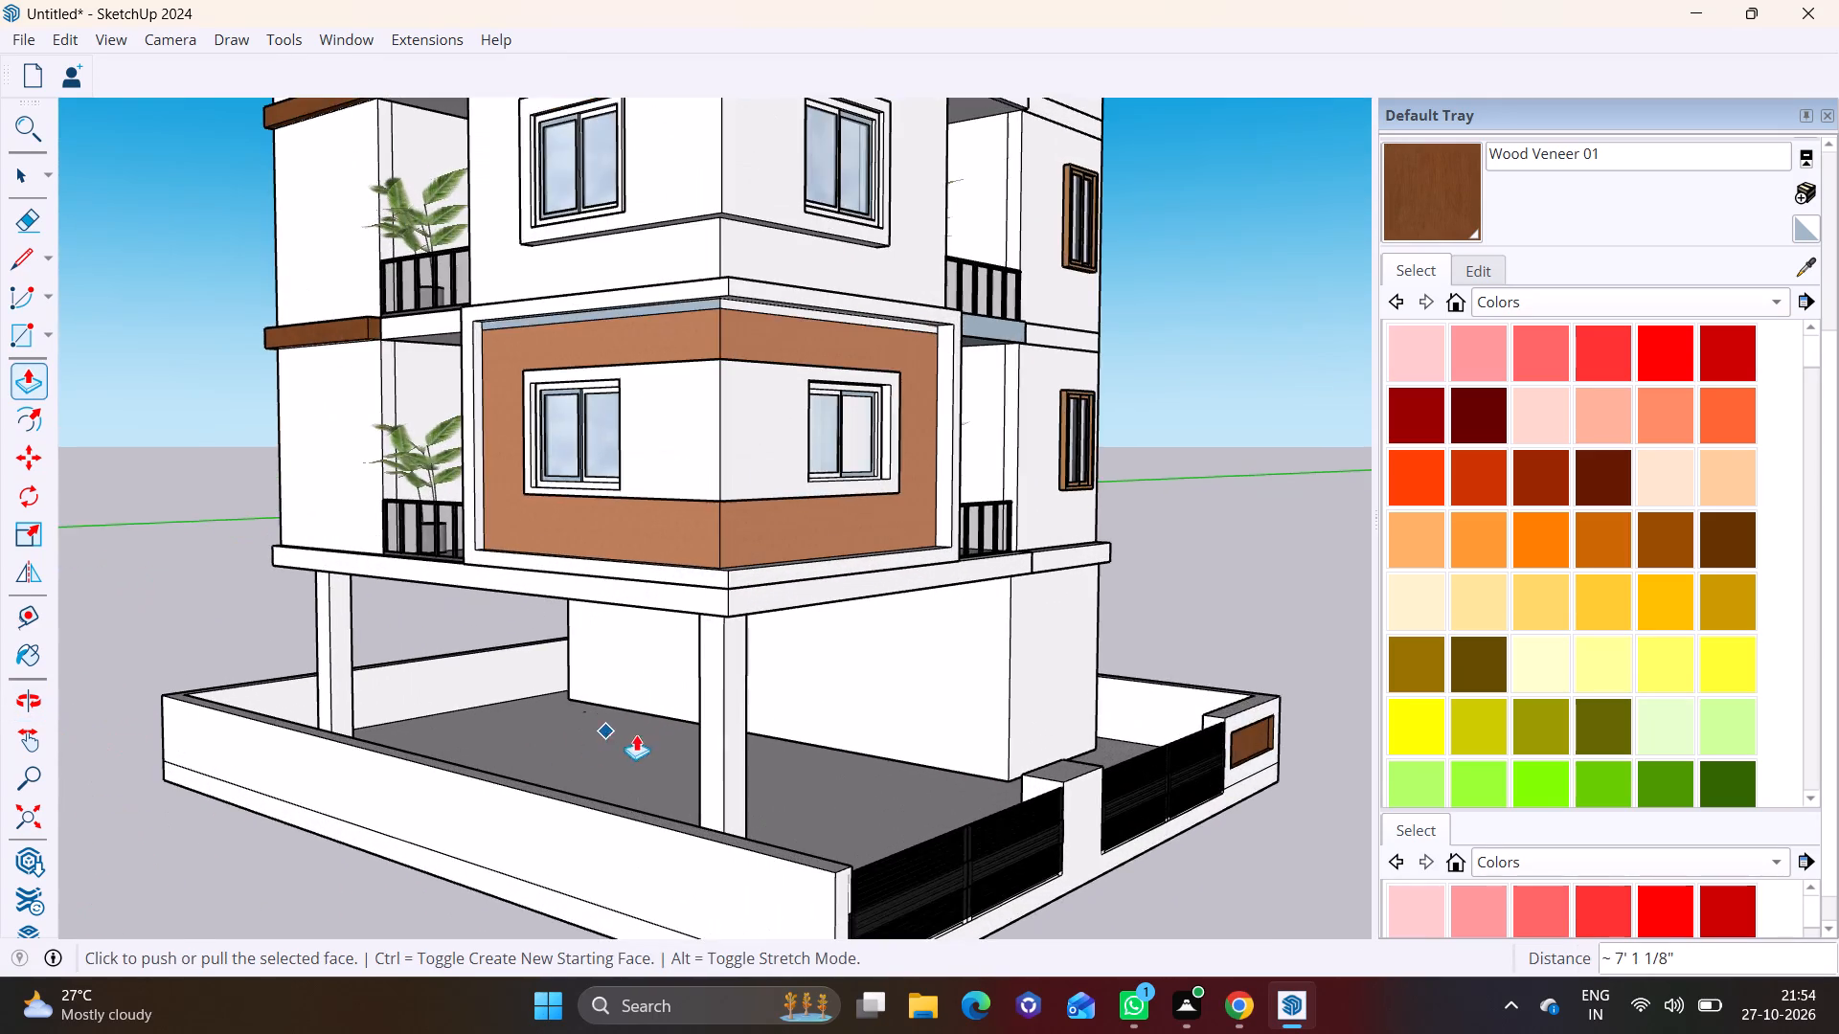
pyautogui.moveTo(636, 734); pyautogui.dragTo(306, 658, button='middle')
pyautogui.scroll(5, 584, 630)
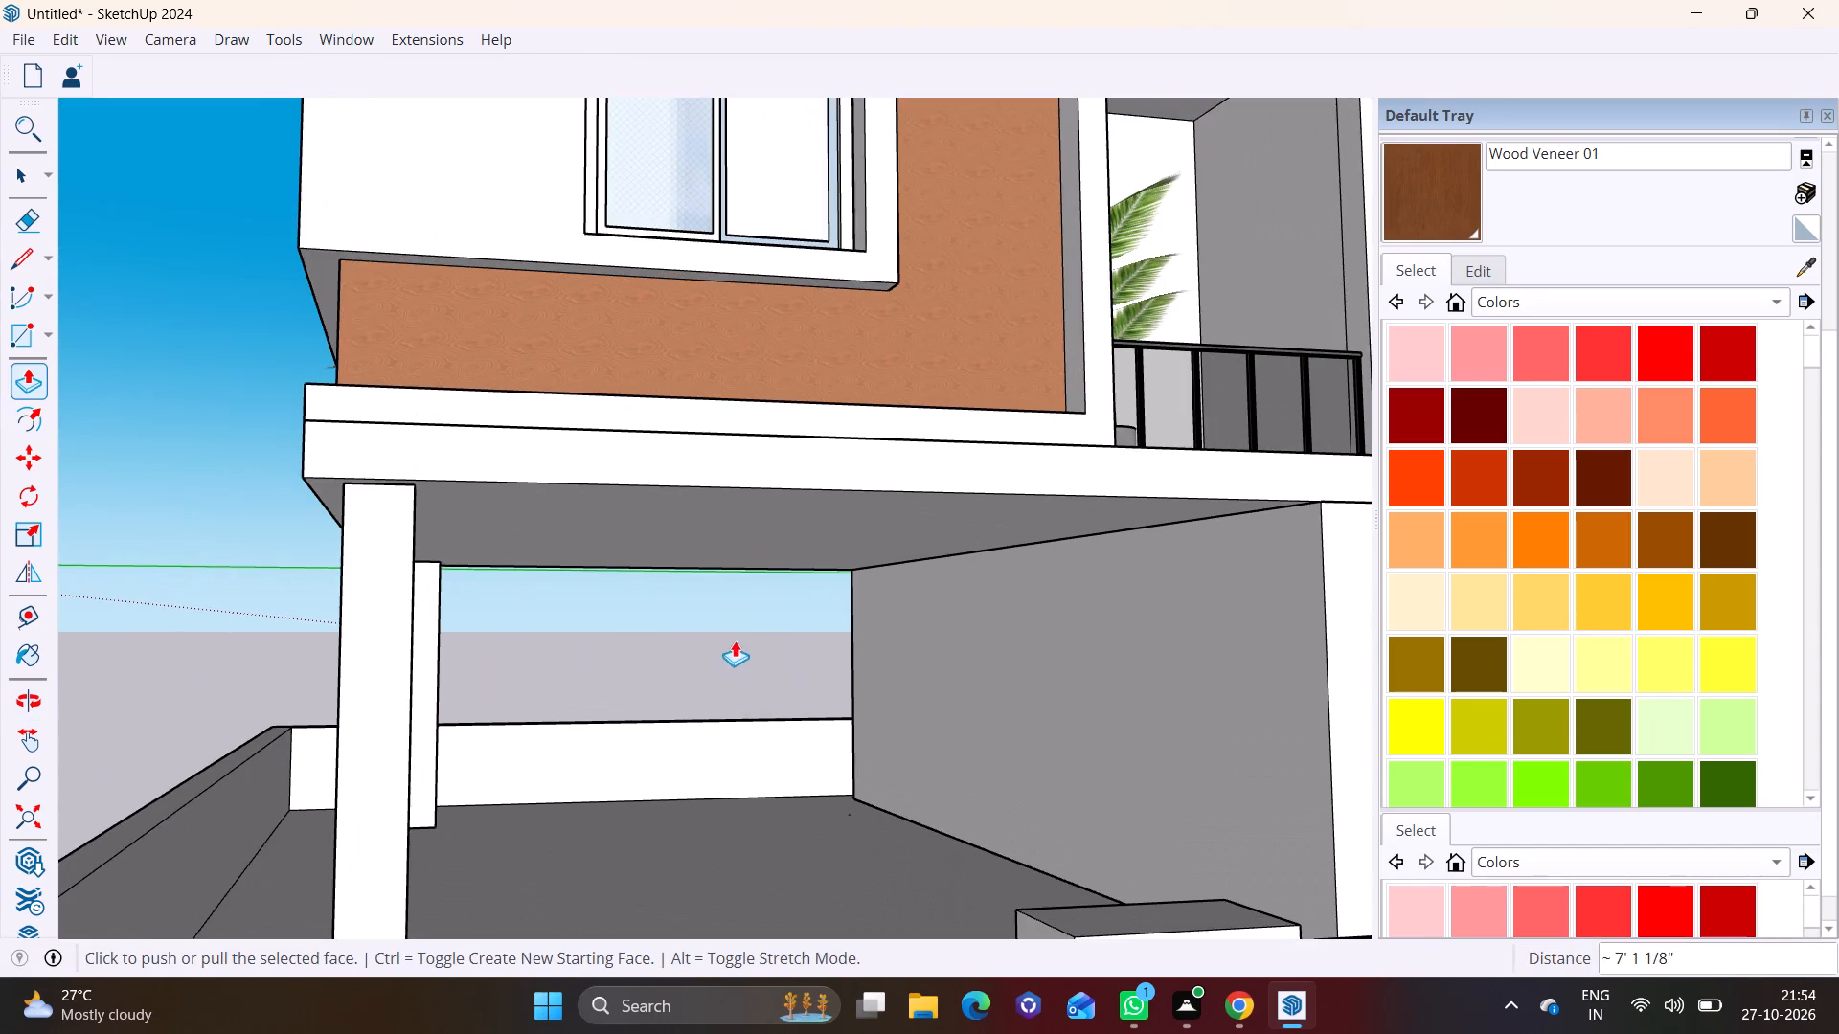
pyautogui.moveTo(742, 662); pyautogui.dragTo(724, 749, button='middle')
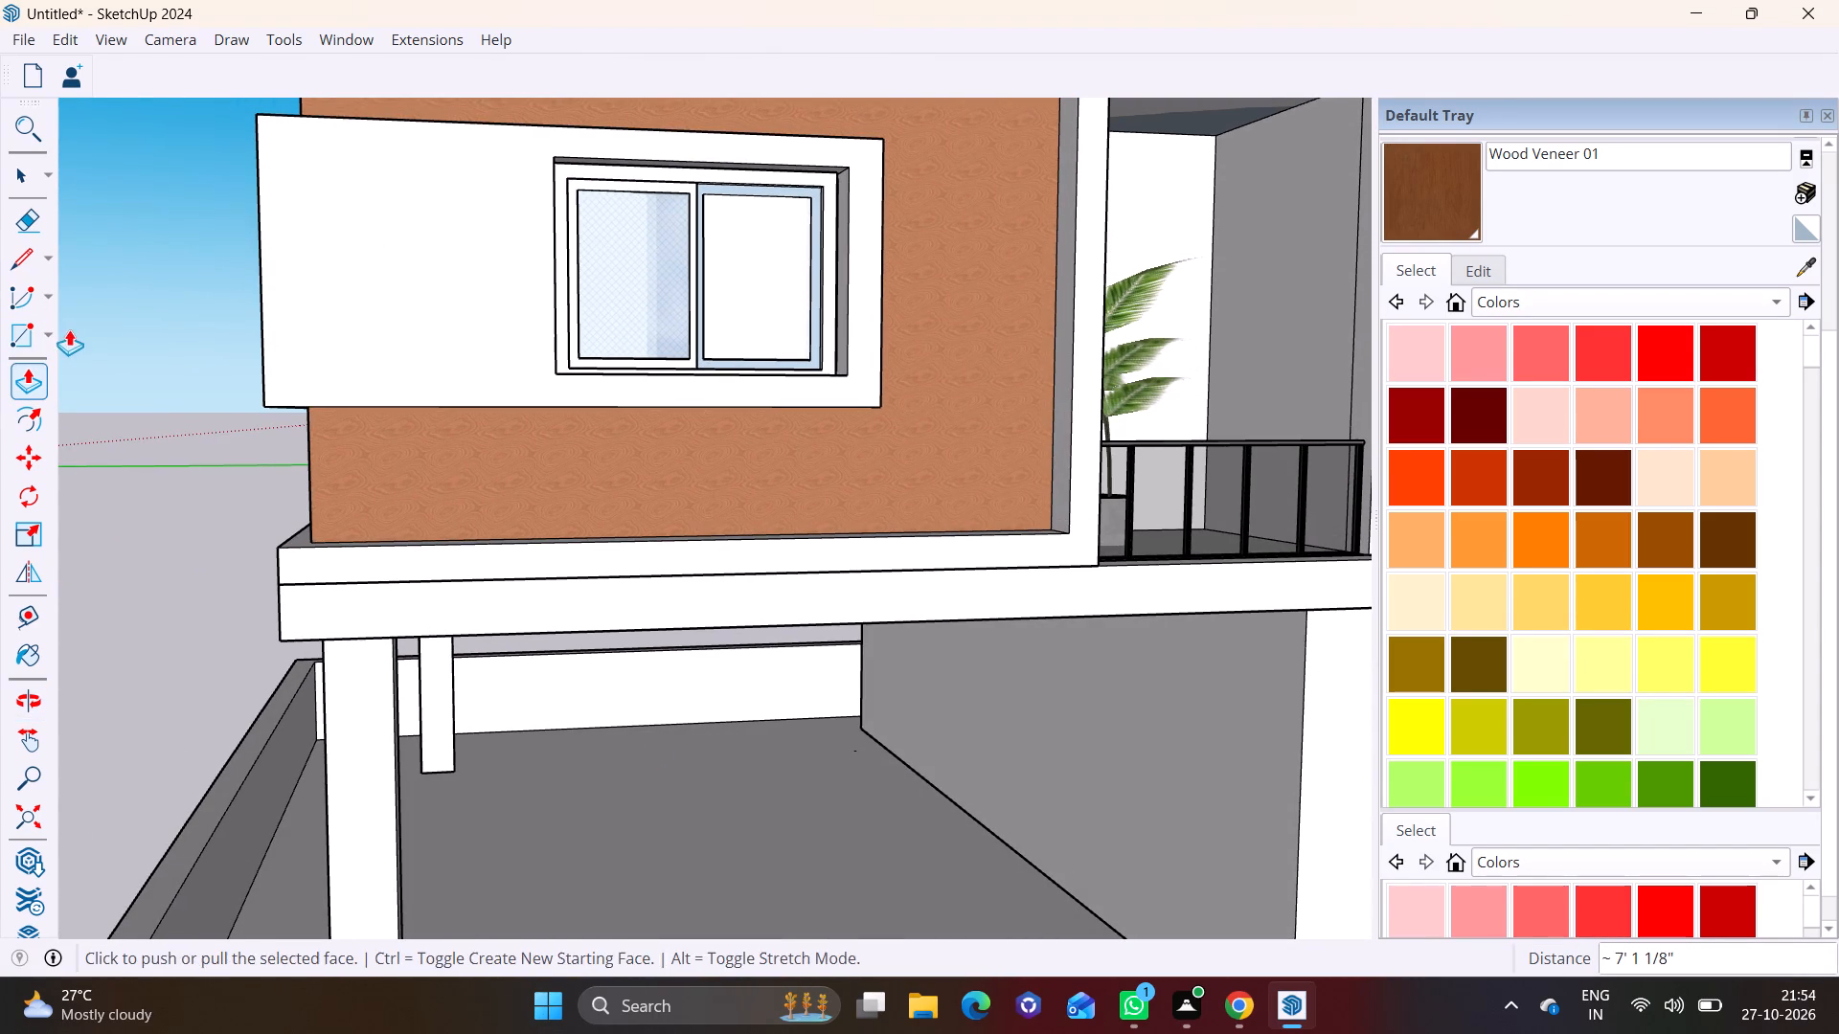
pyautogui.click(44, 325)
pyautogui.click(87, 367)
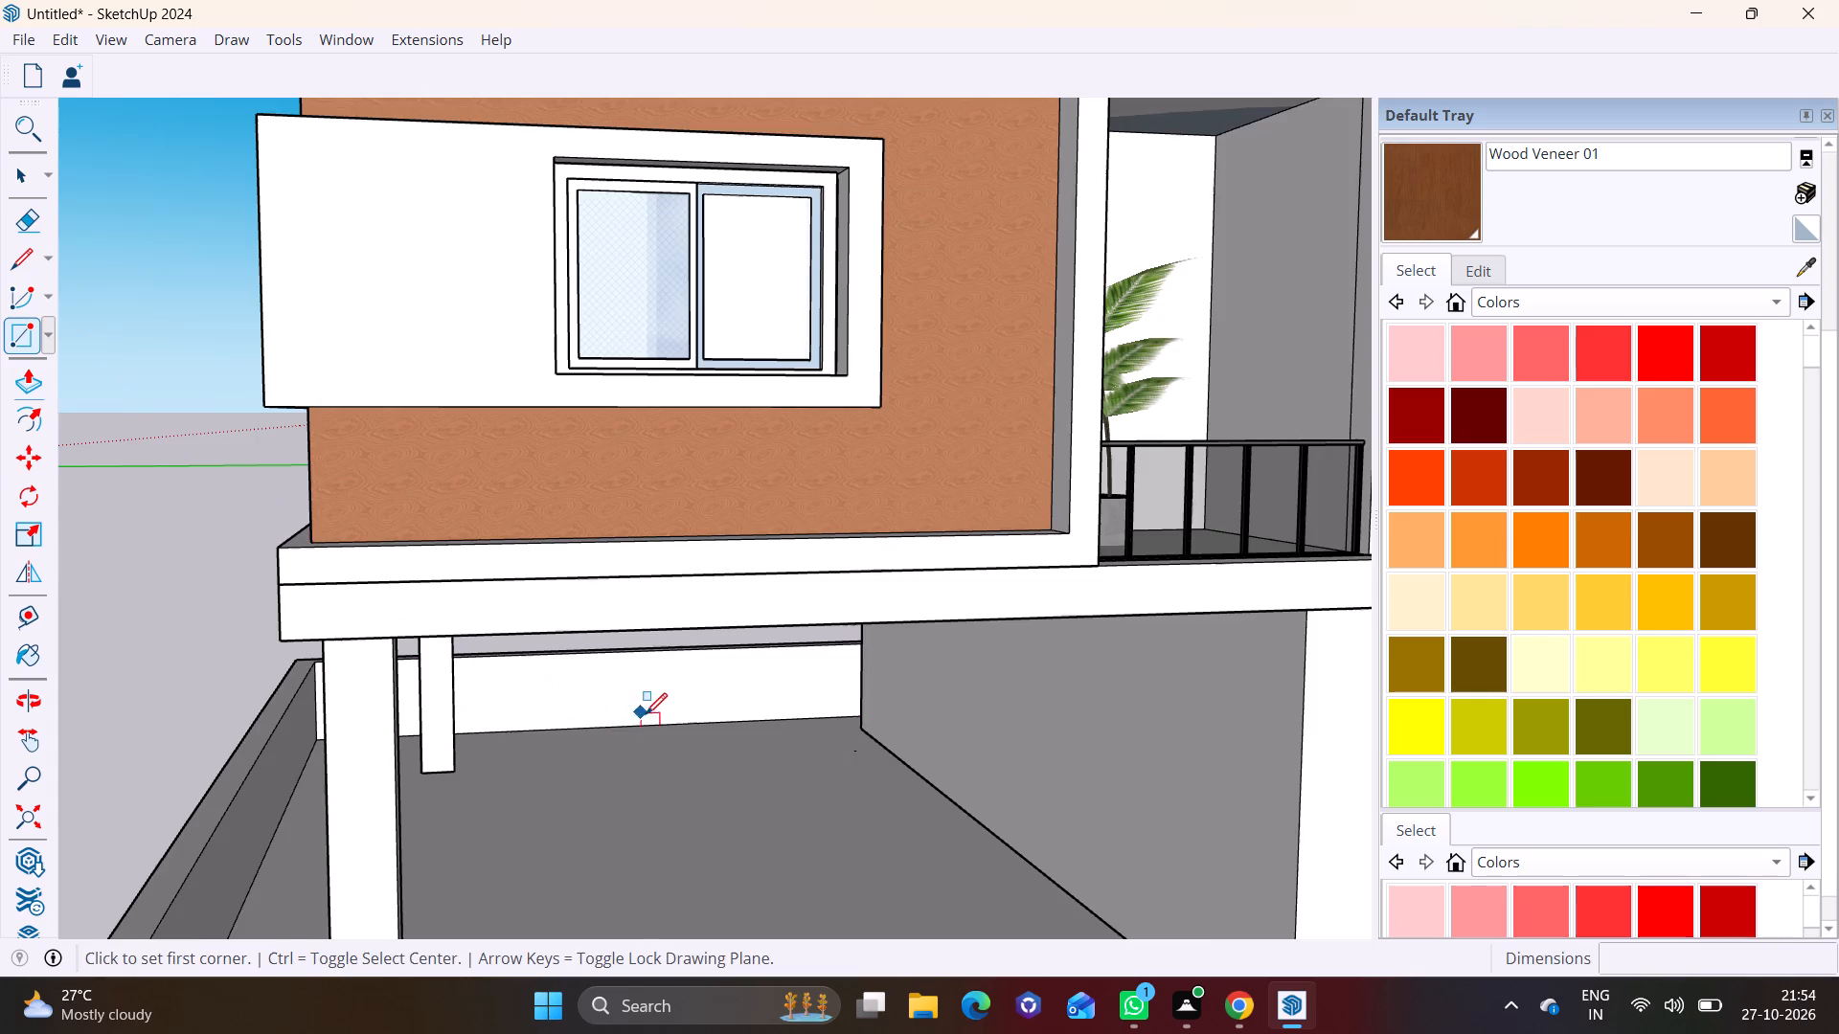
pyautogui.keyDown('shift'); pyautogui.moveTo(647, 709); pyautogui.dragTo(643, 625, button='middle'); pyautogui.keyUp('shift')
pyautogui.moveTo(647, 632); pyautogui.dragTo(666, 697, button='middle')
pyautogui.scroll(4, 766, 687)
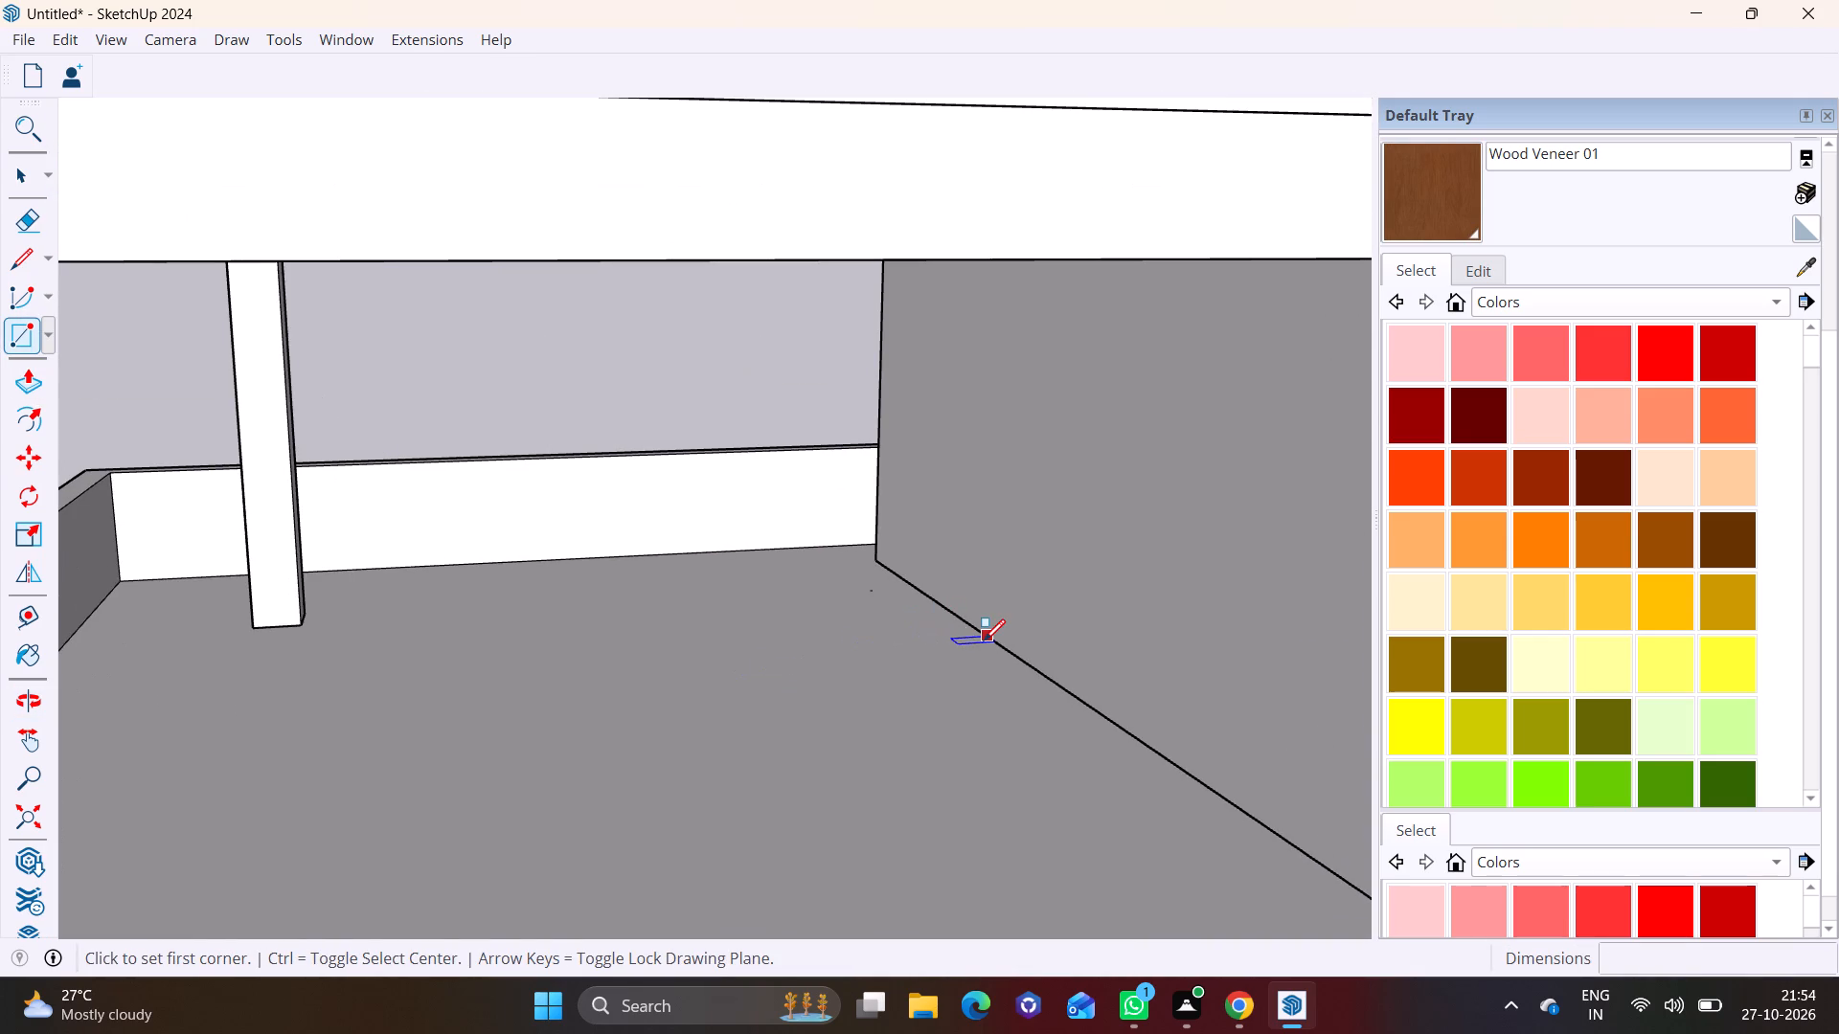
pyautogui.click(984, 641)
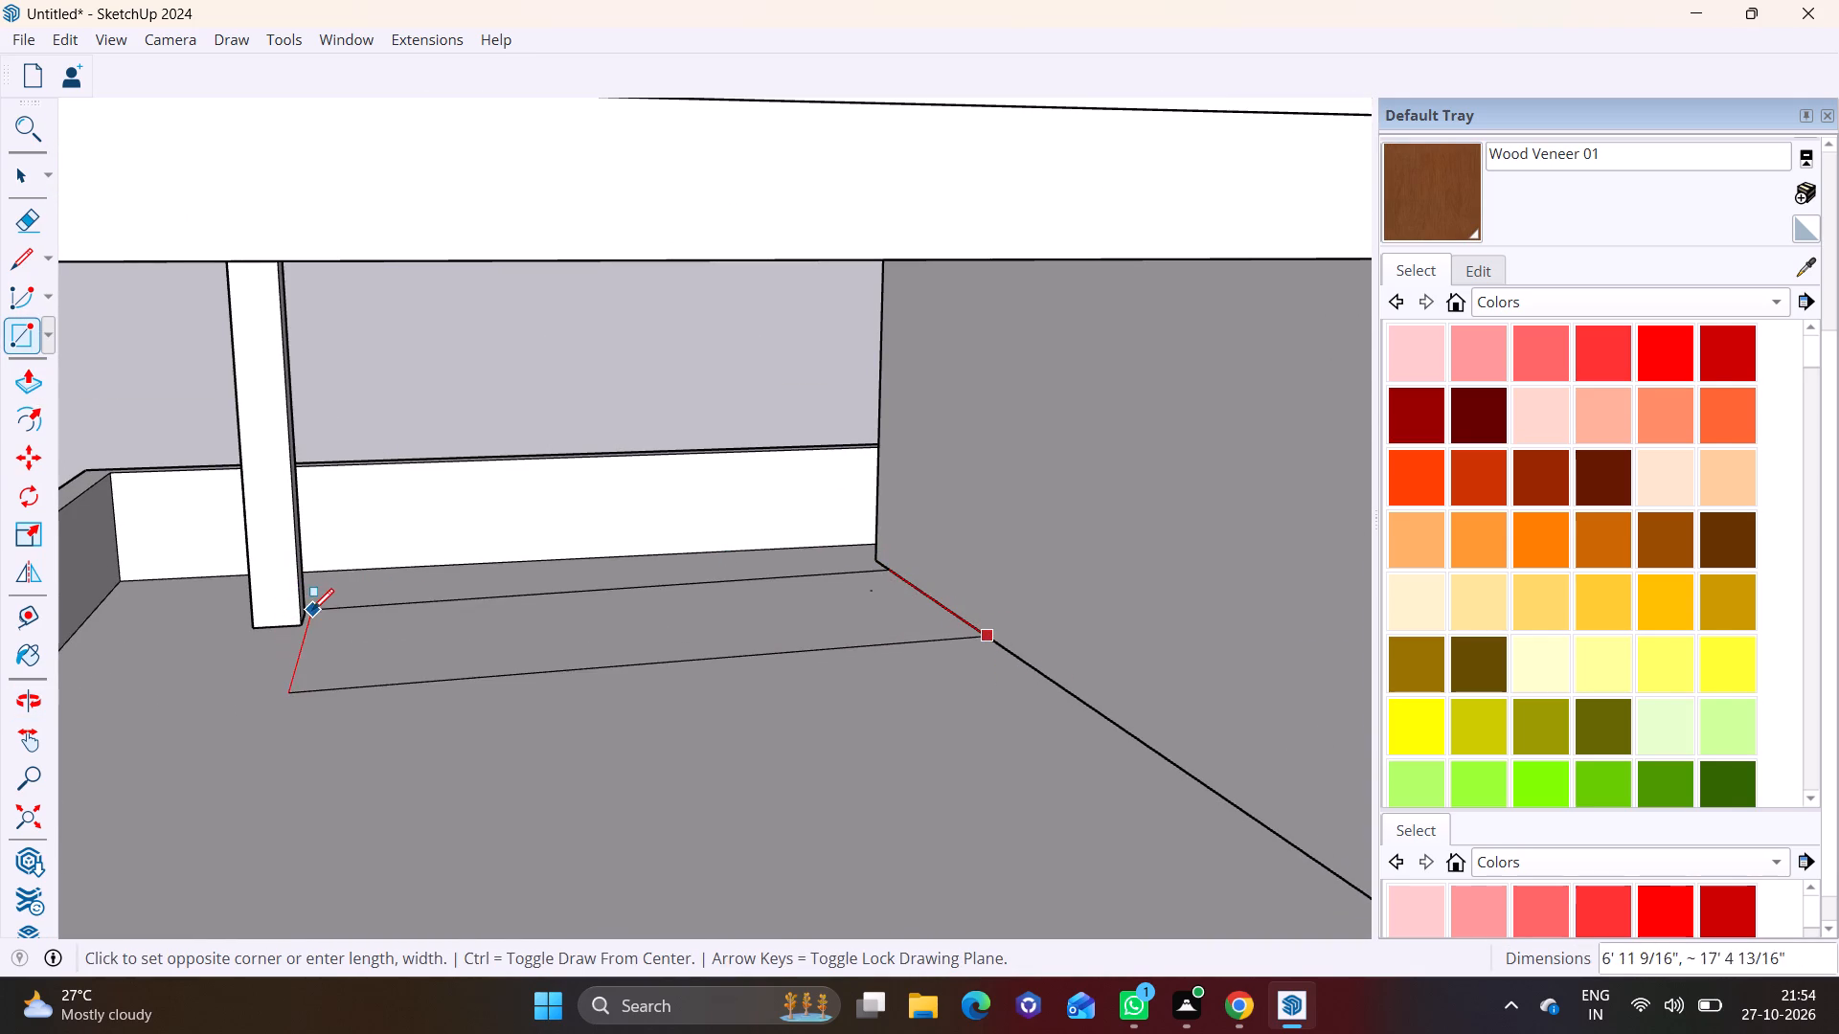
pyautogui.click(303, 619)
# Push/Pull the floor rectangle up to the underside of the raised slab to form a full-height rear block.
pyautogui.scroll(2, 558, 654)
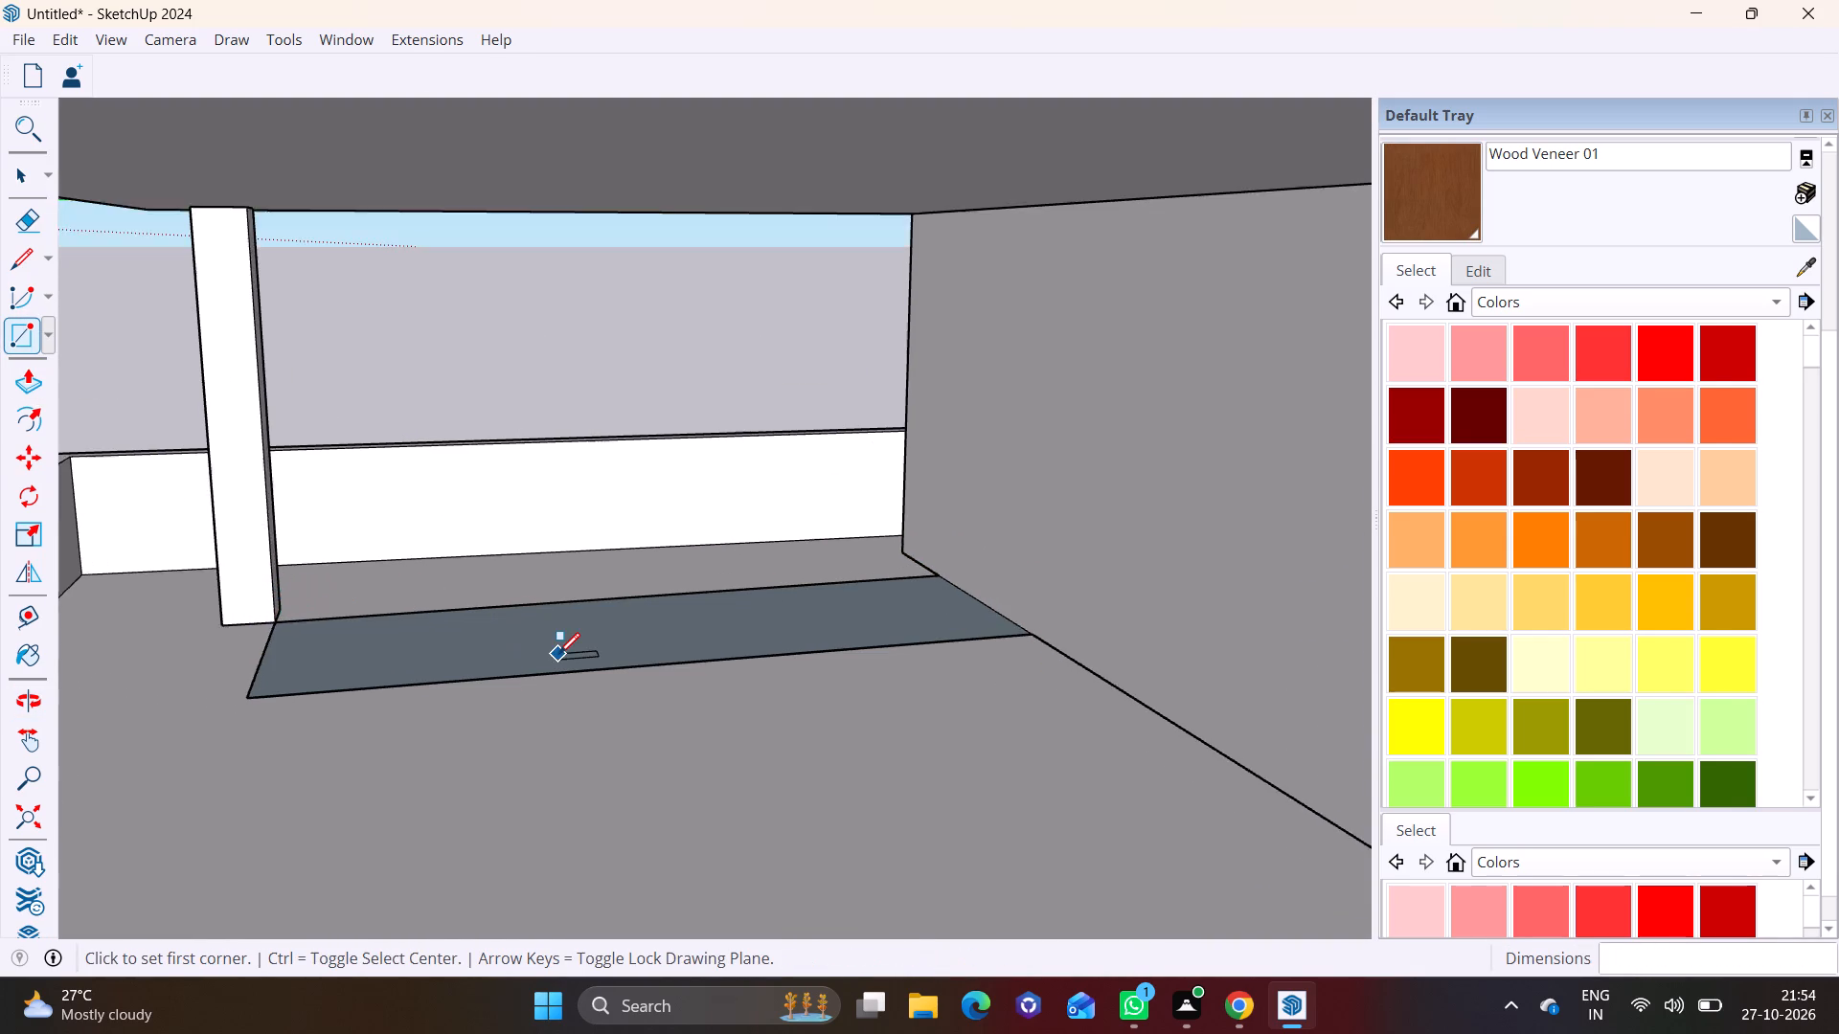
pyautogui.press('space')
pyautogui.click(540, 652)
pyautogui.click(17, 391)
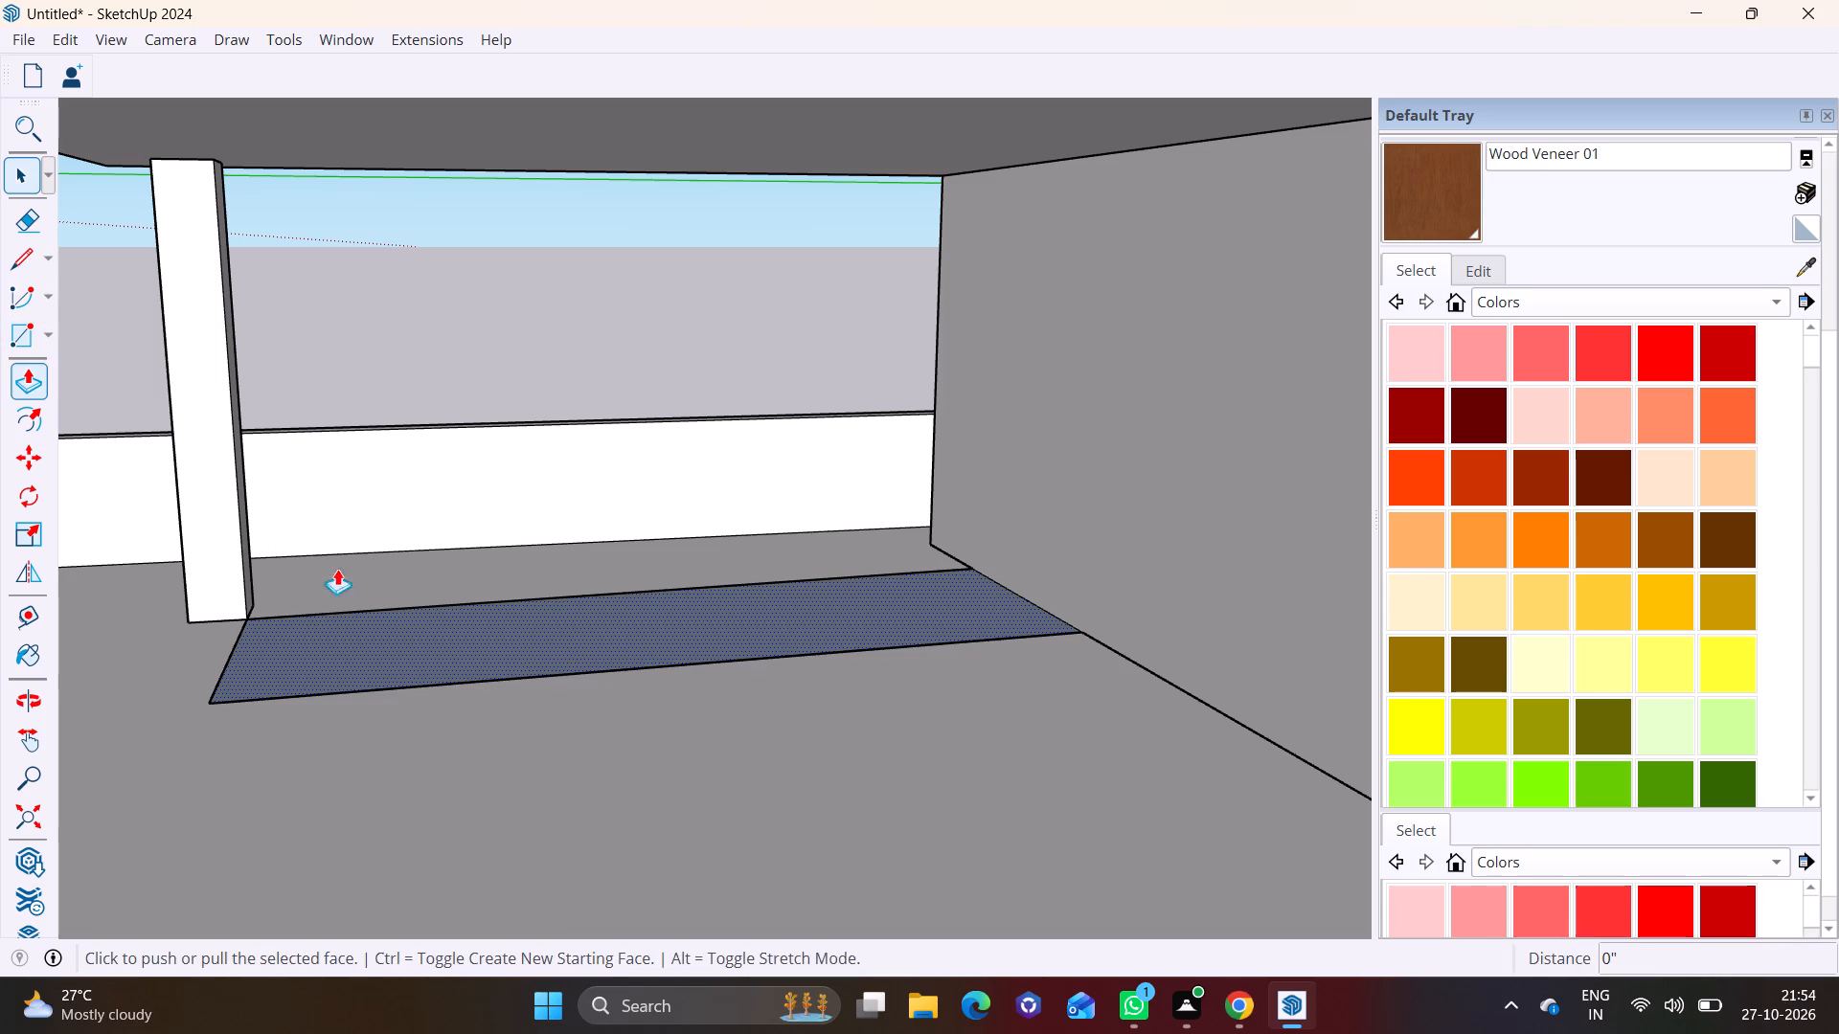
pyautogui.click(440, 632)
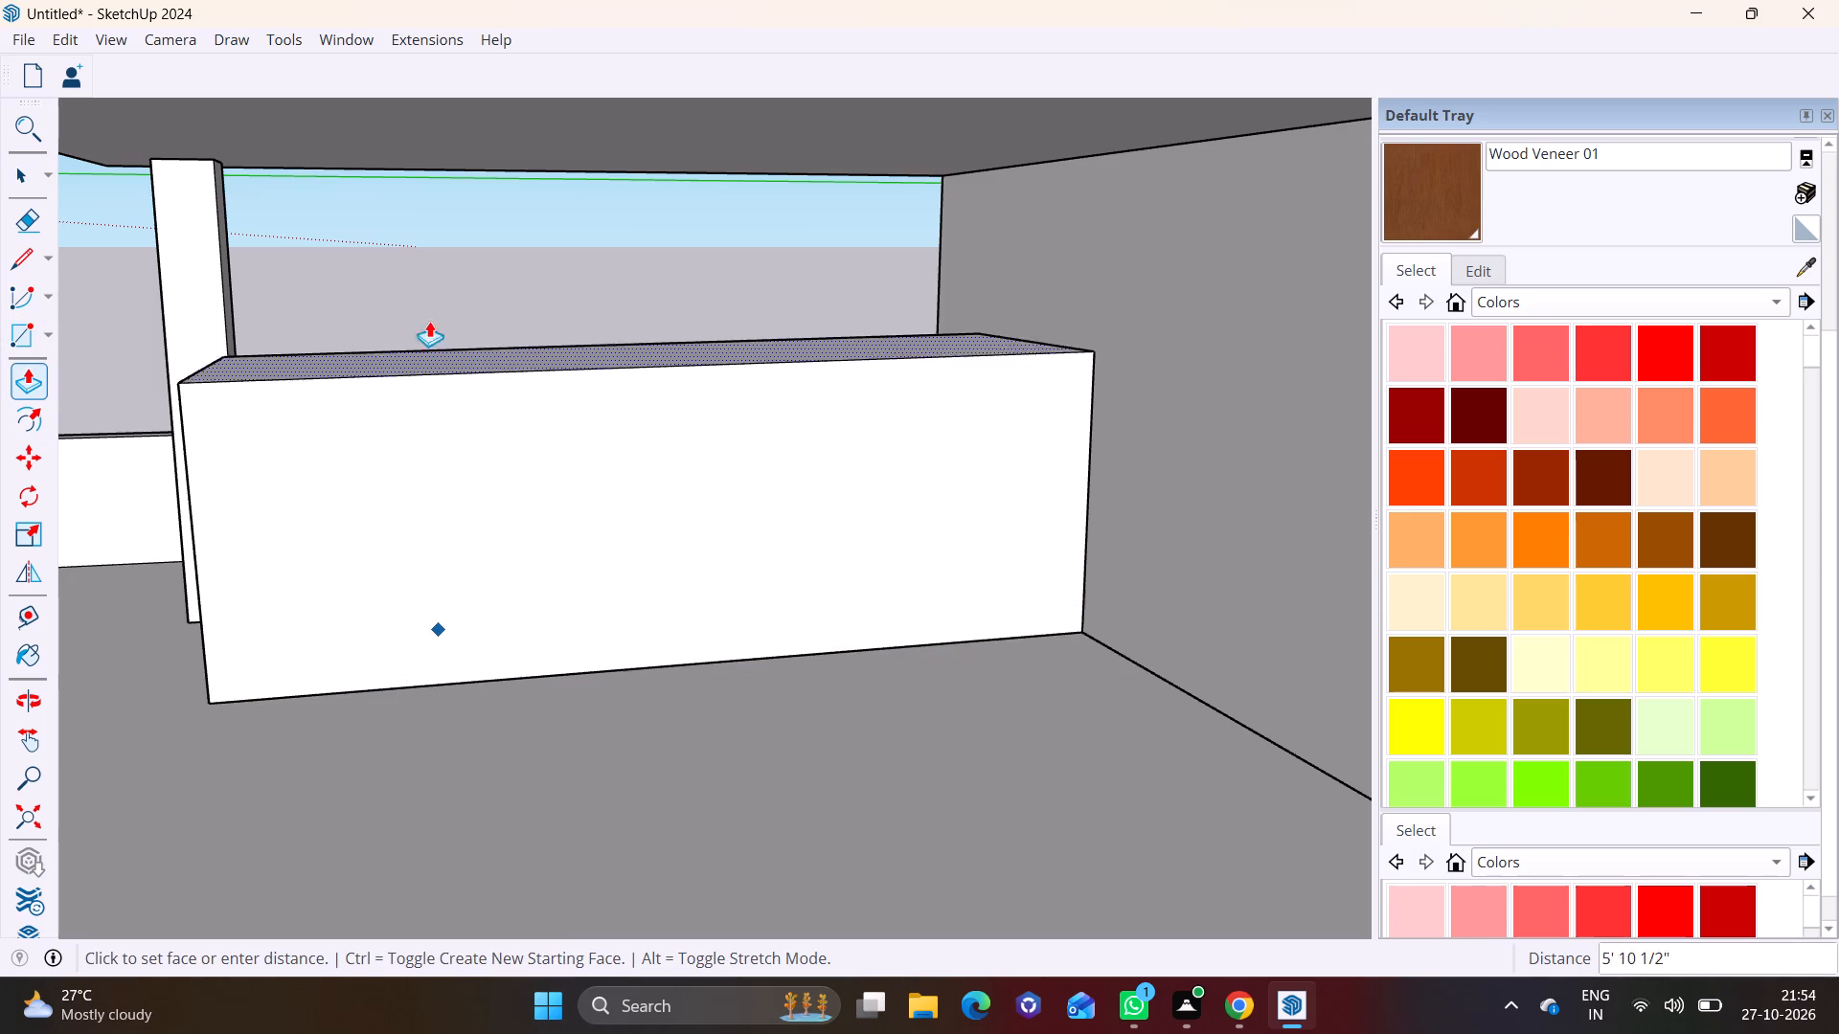
pyautogui.click(385, 119)
# Push/Pull the rear block's back face outward 2' 10 1/2" towards the rear boundary wall.
pyautogui.moveTo(380, 326); pyautogui.dragTo(692, 342, button='middle')
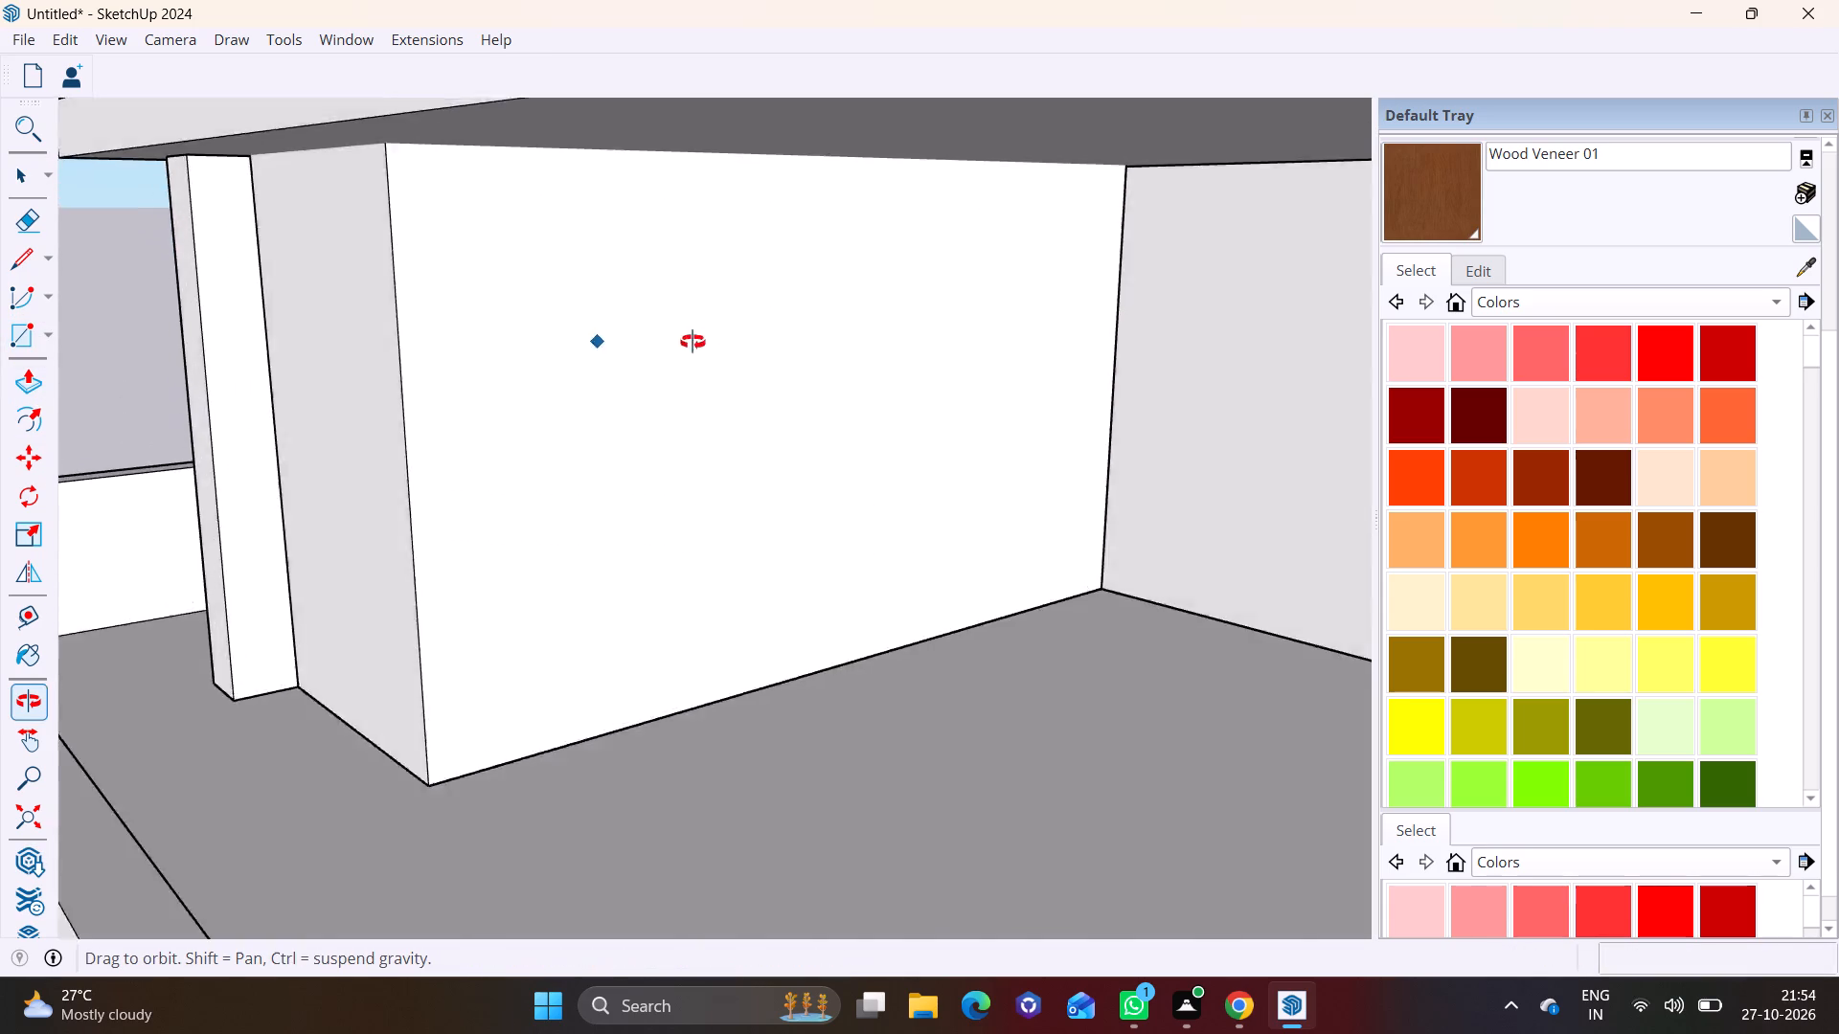
pyautogui.moveTo(692, 342); pyautogui.dragTo(1290, 379, button='middle')
pyautogui.press('space')
pyautogui.click(823, 423)
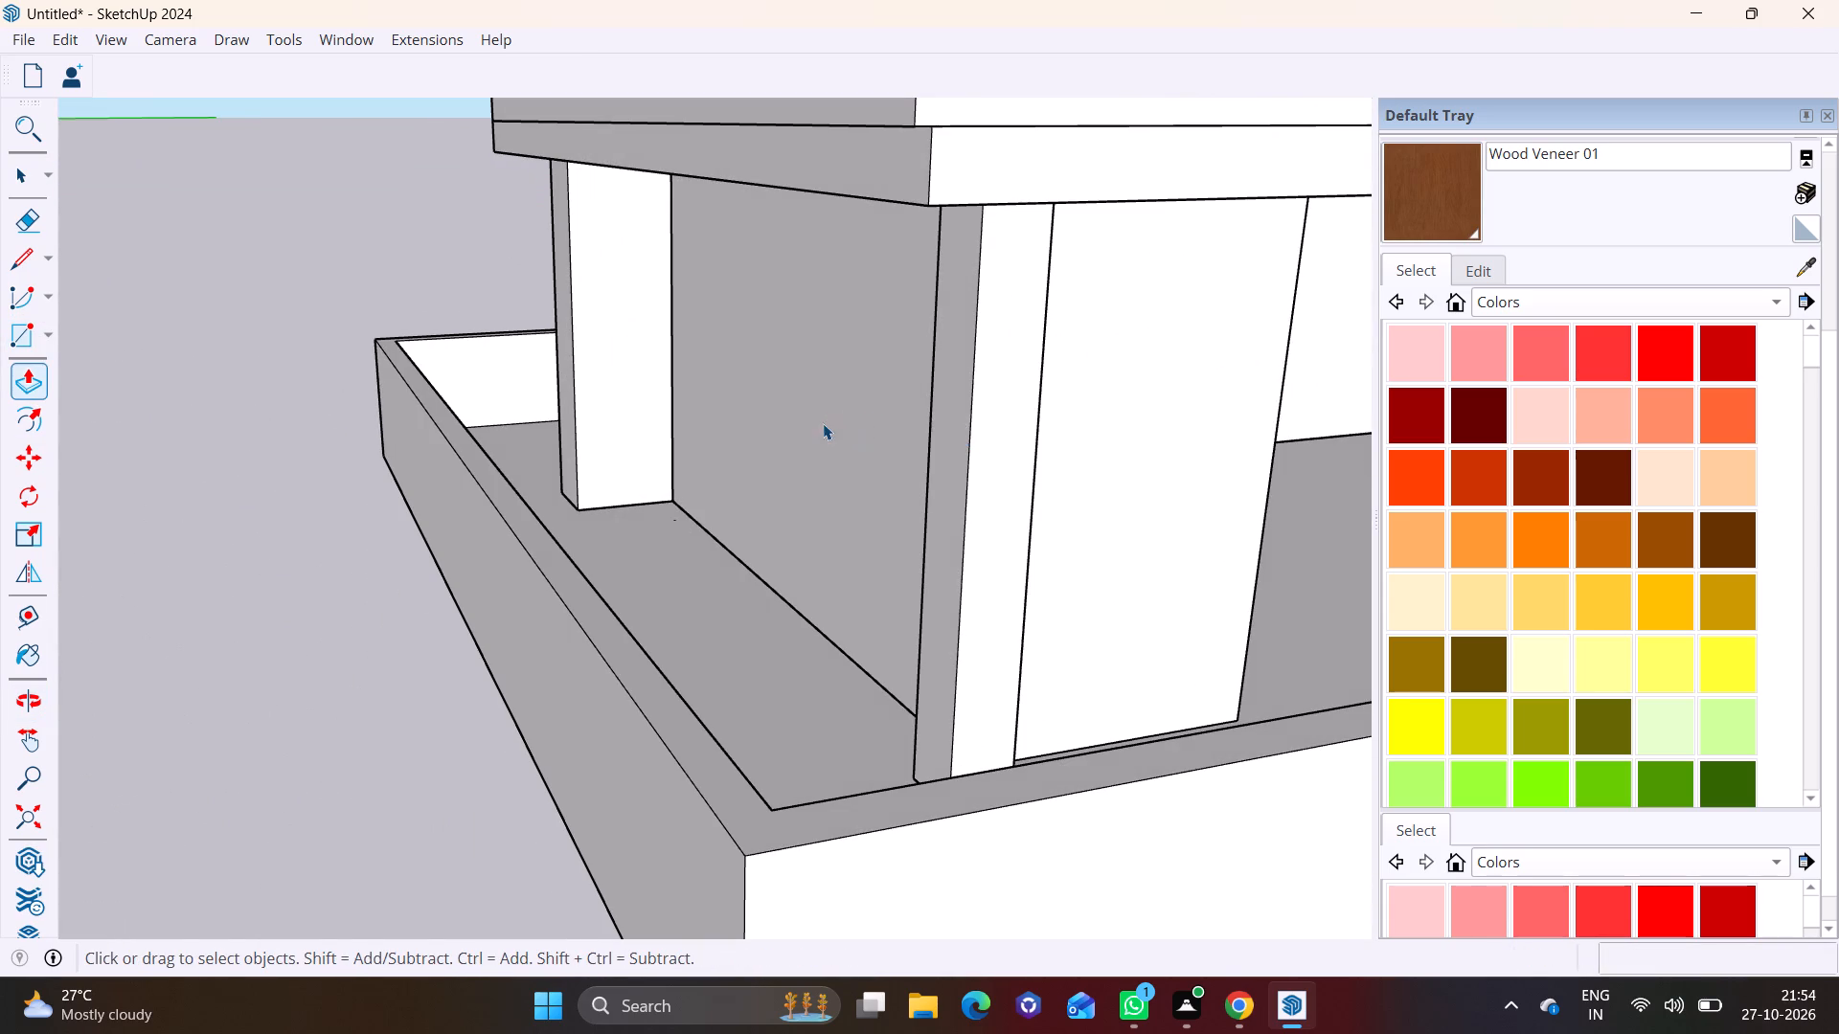
pyautogui.click(19, 371)
pyautogui.click(783, 378)
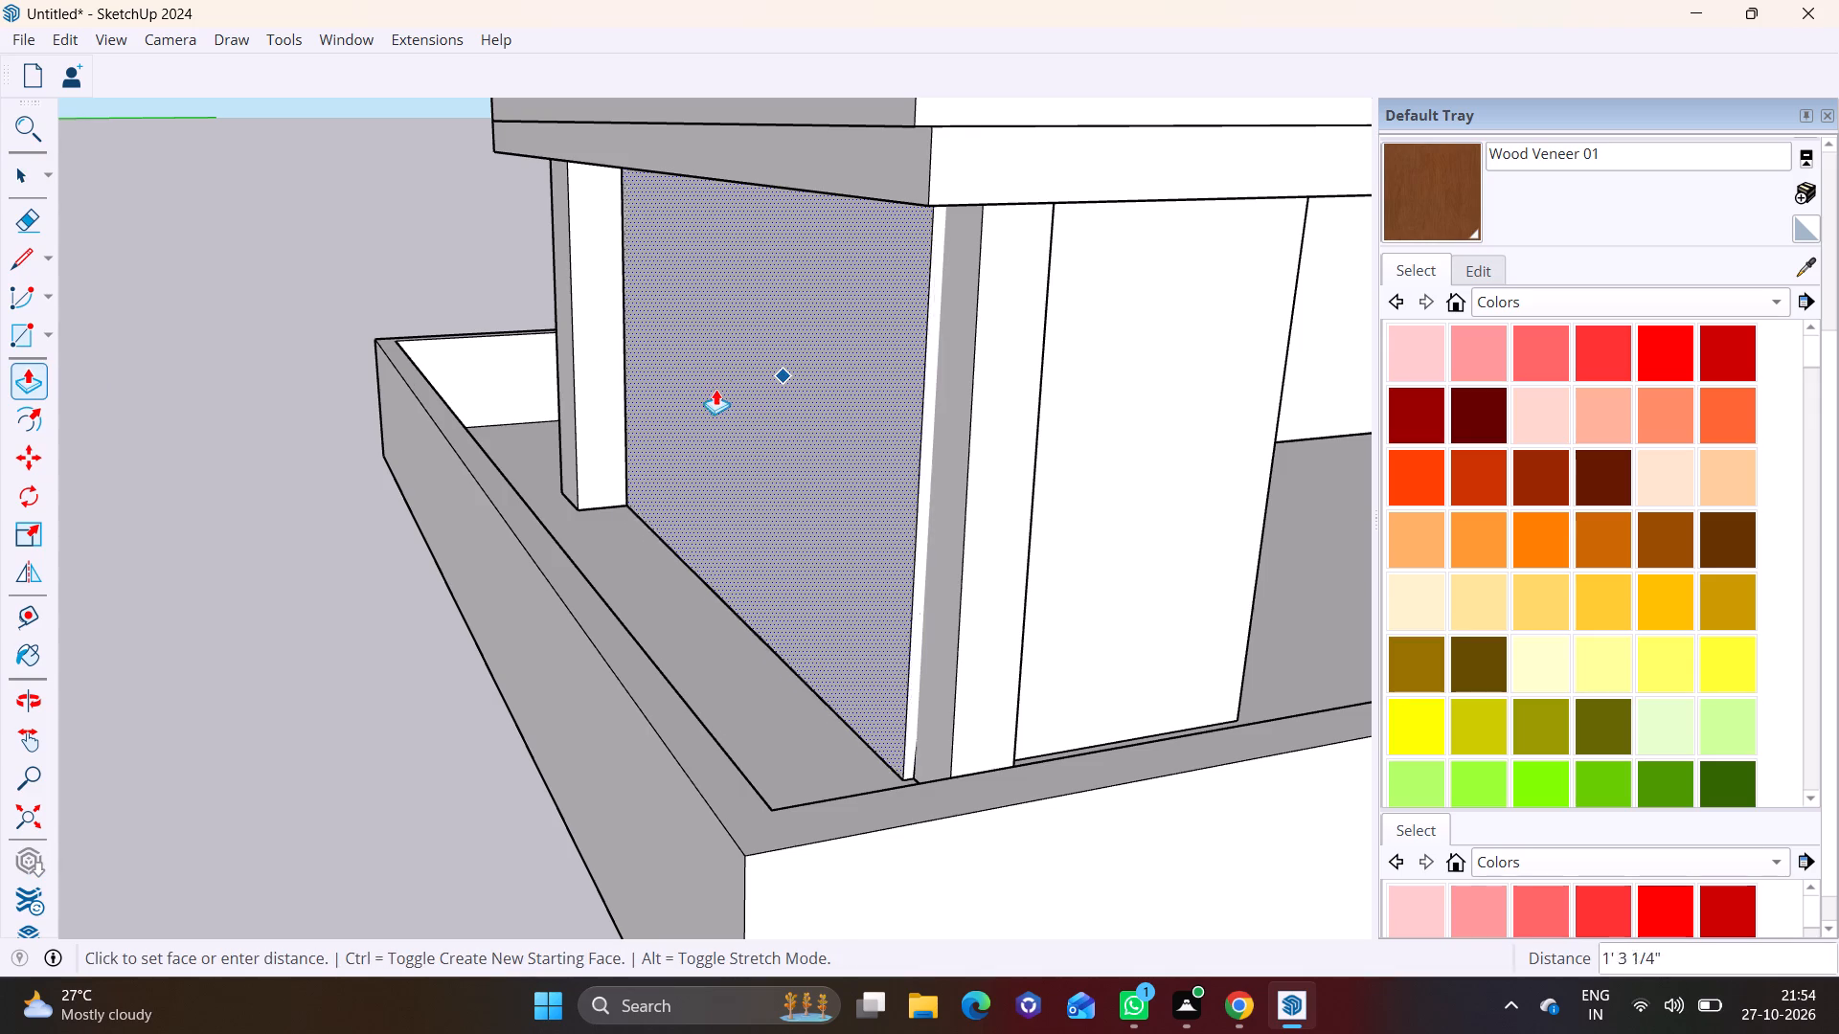
pyautogui.click(665, 405)
# Examine the enclosed ground level and the whole building from the gated front and the side.
pyautogui.scroll(-7, 820, 456)
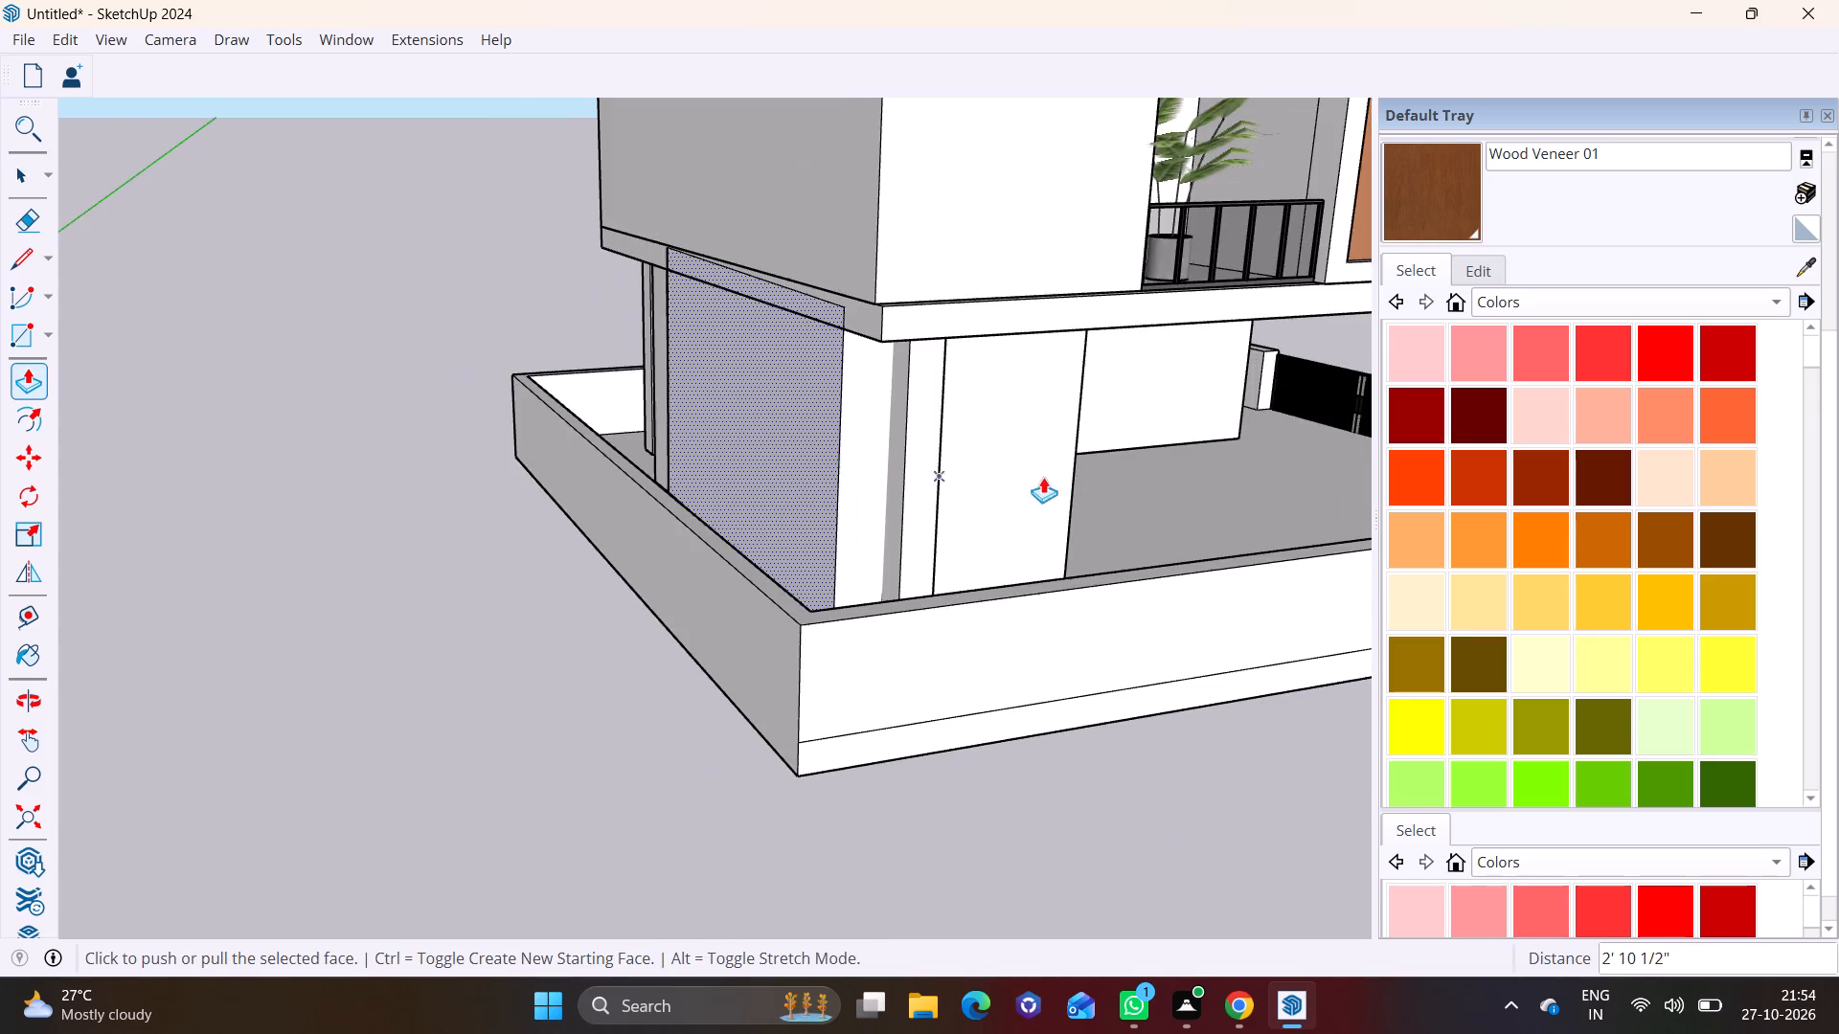
pyautogui.moveTo(1063, 469); pyautogui.dragTo(144, 397, button='middle')
pyautogui.scroll(-3, 488, 401)
pyautogui.scroll(1, 489, 406)
pyautogui.scroll(-3, 488, 408)
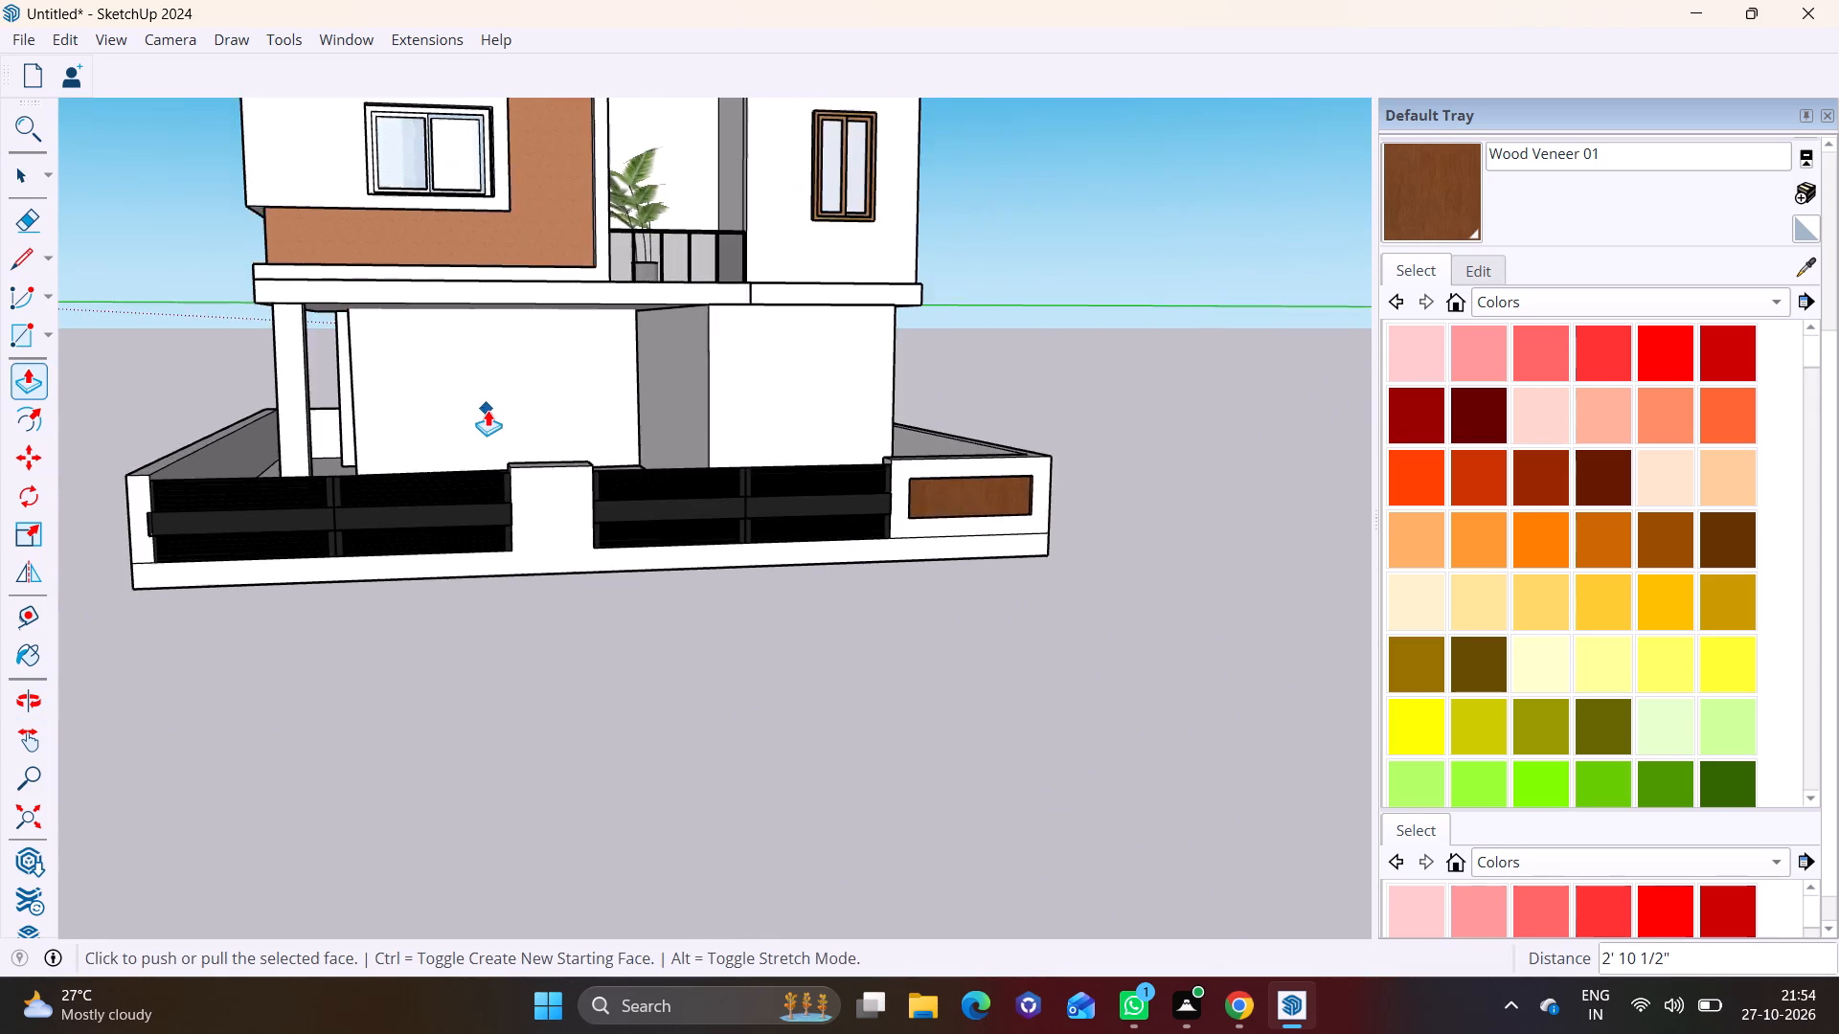
pyautogui.scroll(-2, 488, 410)
pyautogui.keyDown('shift'); pyautogui.moveTo(486, 422); pyautogui.dragTo(506, 573, button='middle'); pyautogui.keyUp('shift')
pyautogui.scroll(-6, 531, 551)
pyautogui.keyDown('shift'); pyautogui.moveTo(530, 476); pyautogui.dragTo(552, 556, button='middle'); pyautogui.keyUp('shift')
pyautogui.moveTo(557, 554); pyautogui.dragTo(986, 535, button='middle')
pyautogui.scroll(1, 531, 489)
pyautogui.moveTo(531, 489); pyautogui.dragTo(834, 512, button='middle')
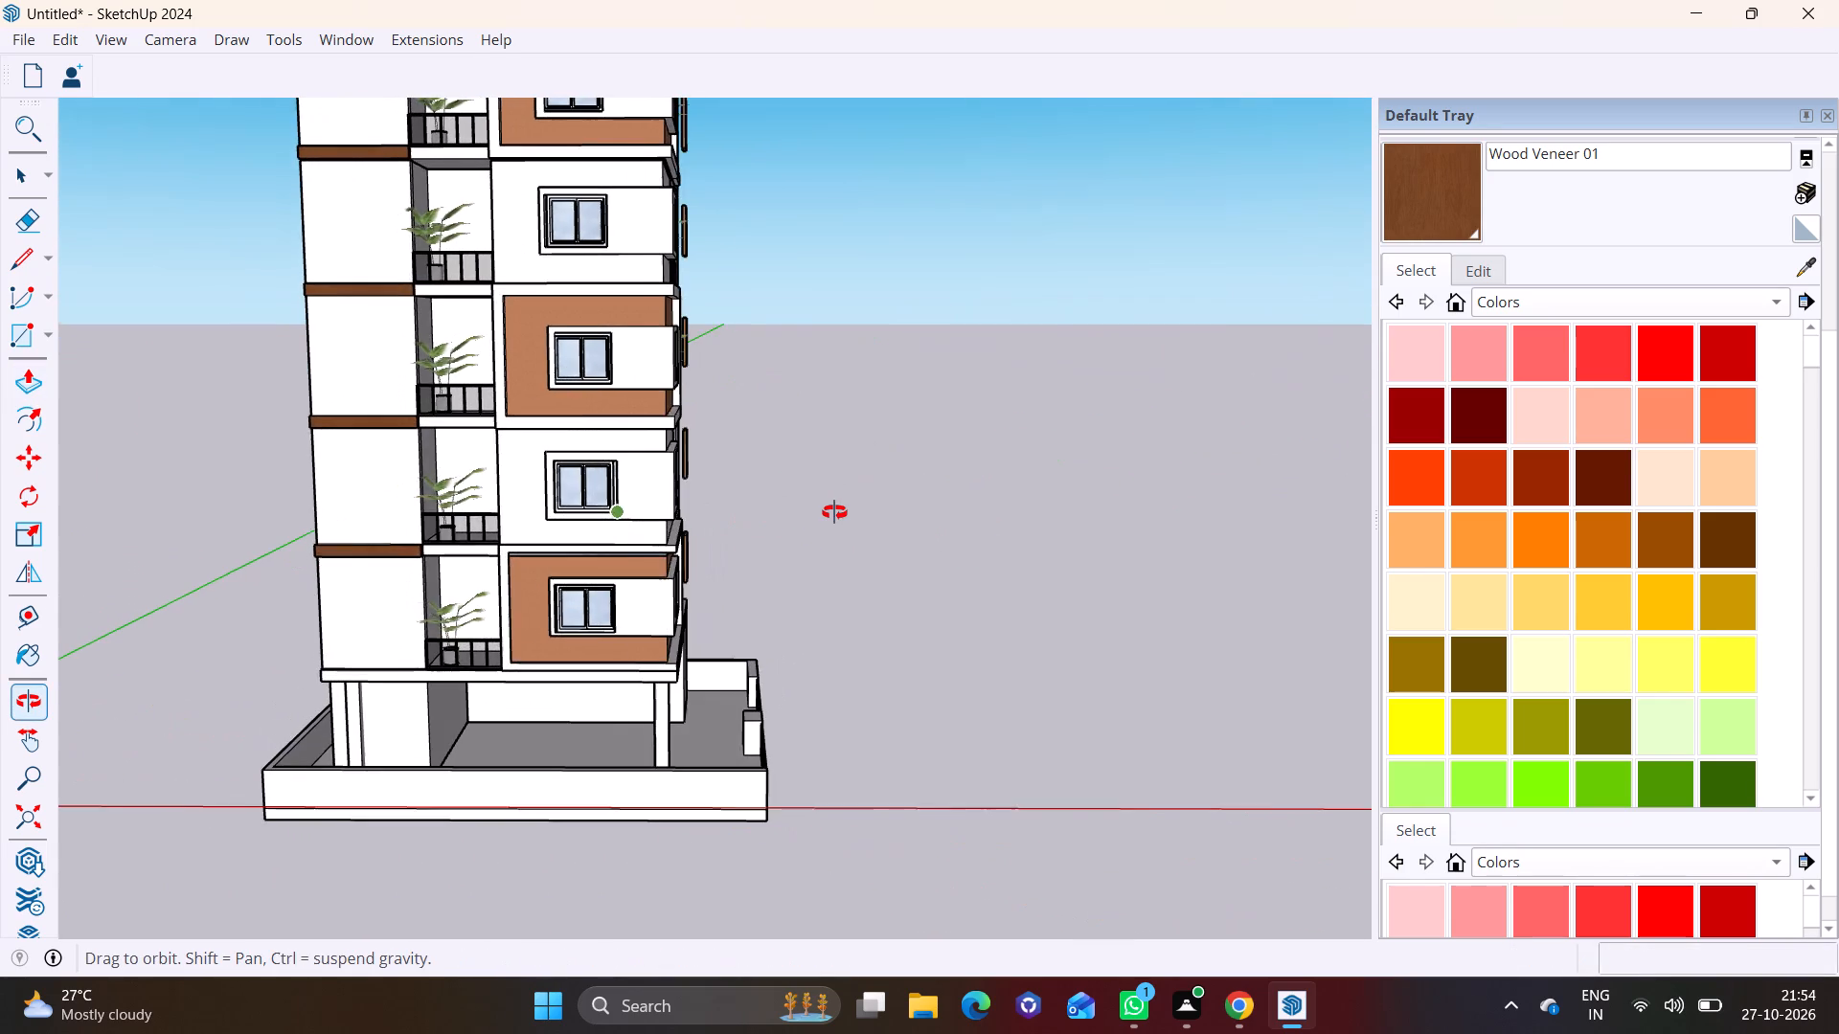
pyautogui.moveTo(834, 512); pyautogui.dragTo(481, 520, button='middle')
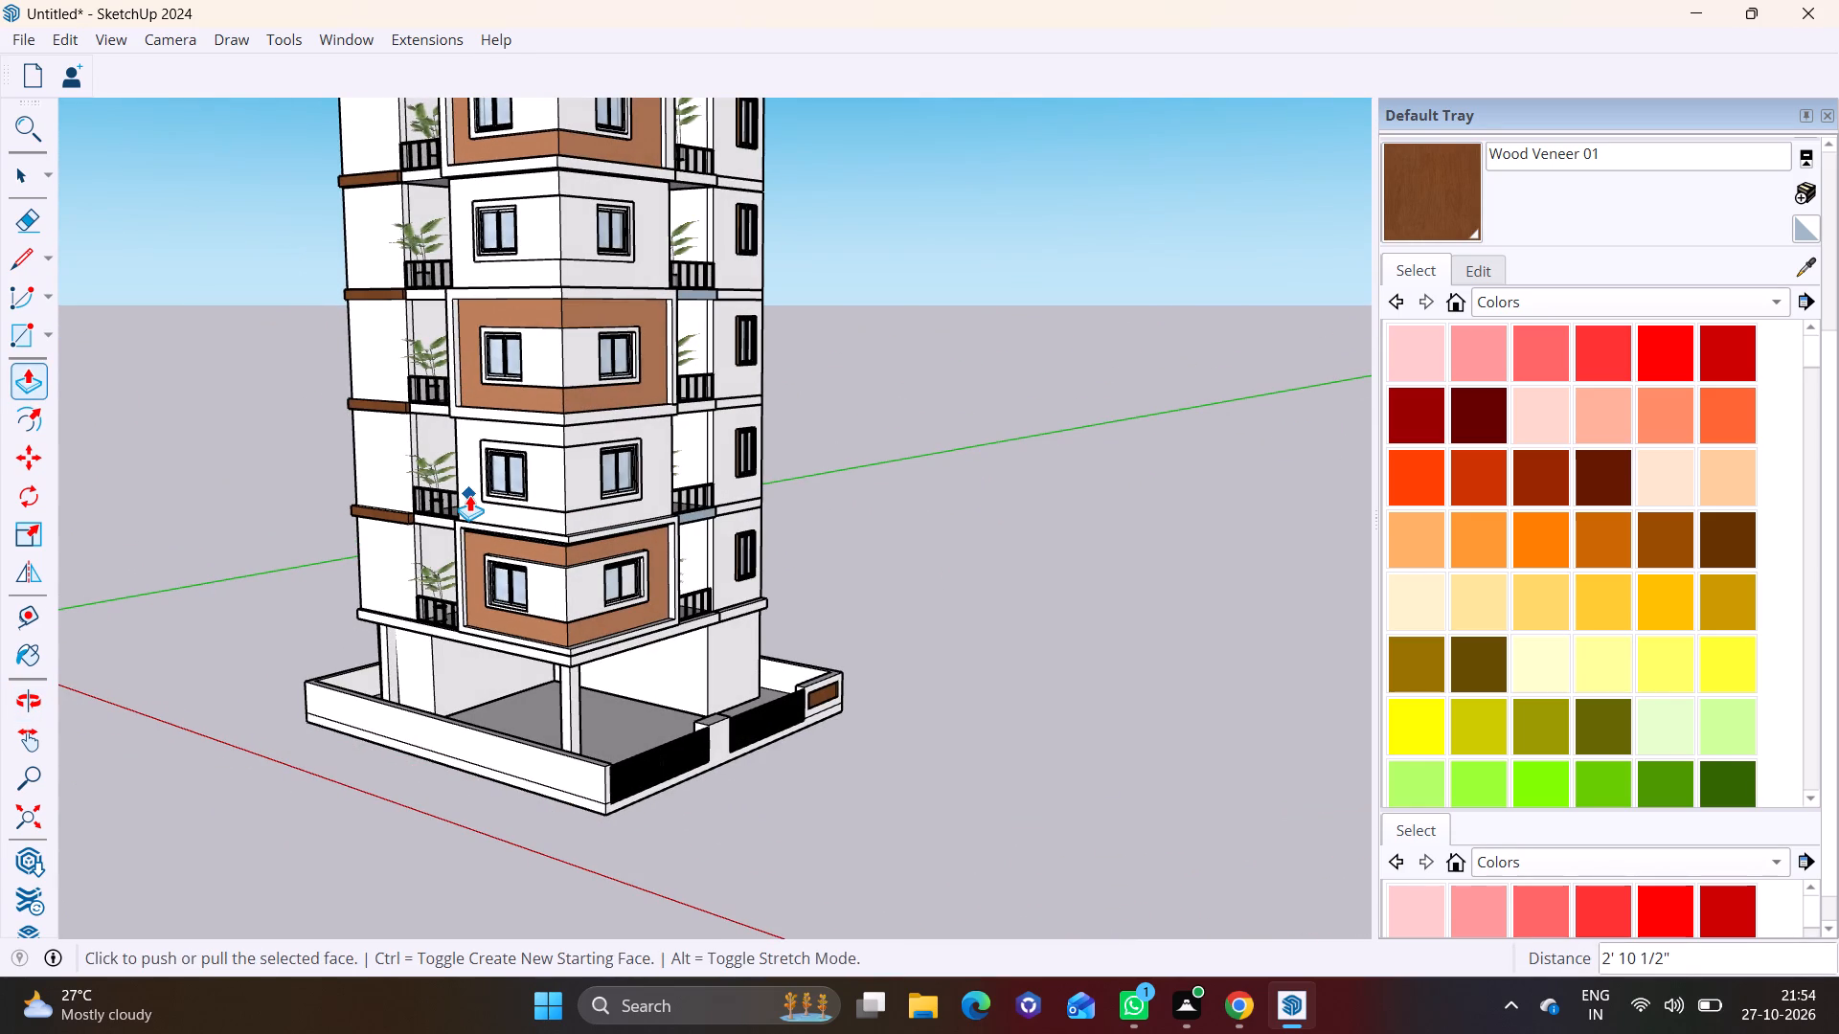
pyautogui.moveTo(488, 511); pyautogui.dragTo(373, 530, button='middle')
pyautogui.scroll(-5, 534, 461)
pyautogui.keyDown('shift'); pyautogui.moveTo(555, 463); pyautogui.dragTo(536, 627, button='middle'); pyautogui.keyUp('shift')
# Search 3D Warehouse for DOOR models.
pyautogui.click(352, 53)
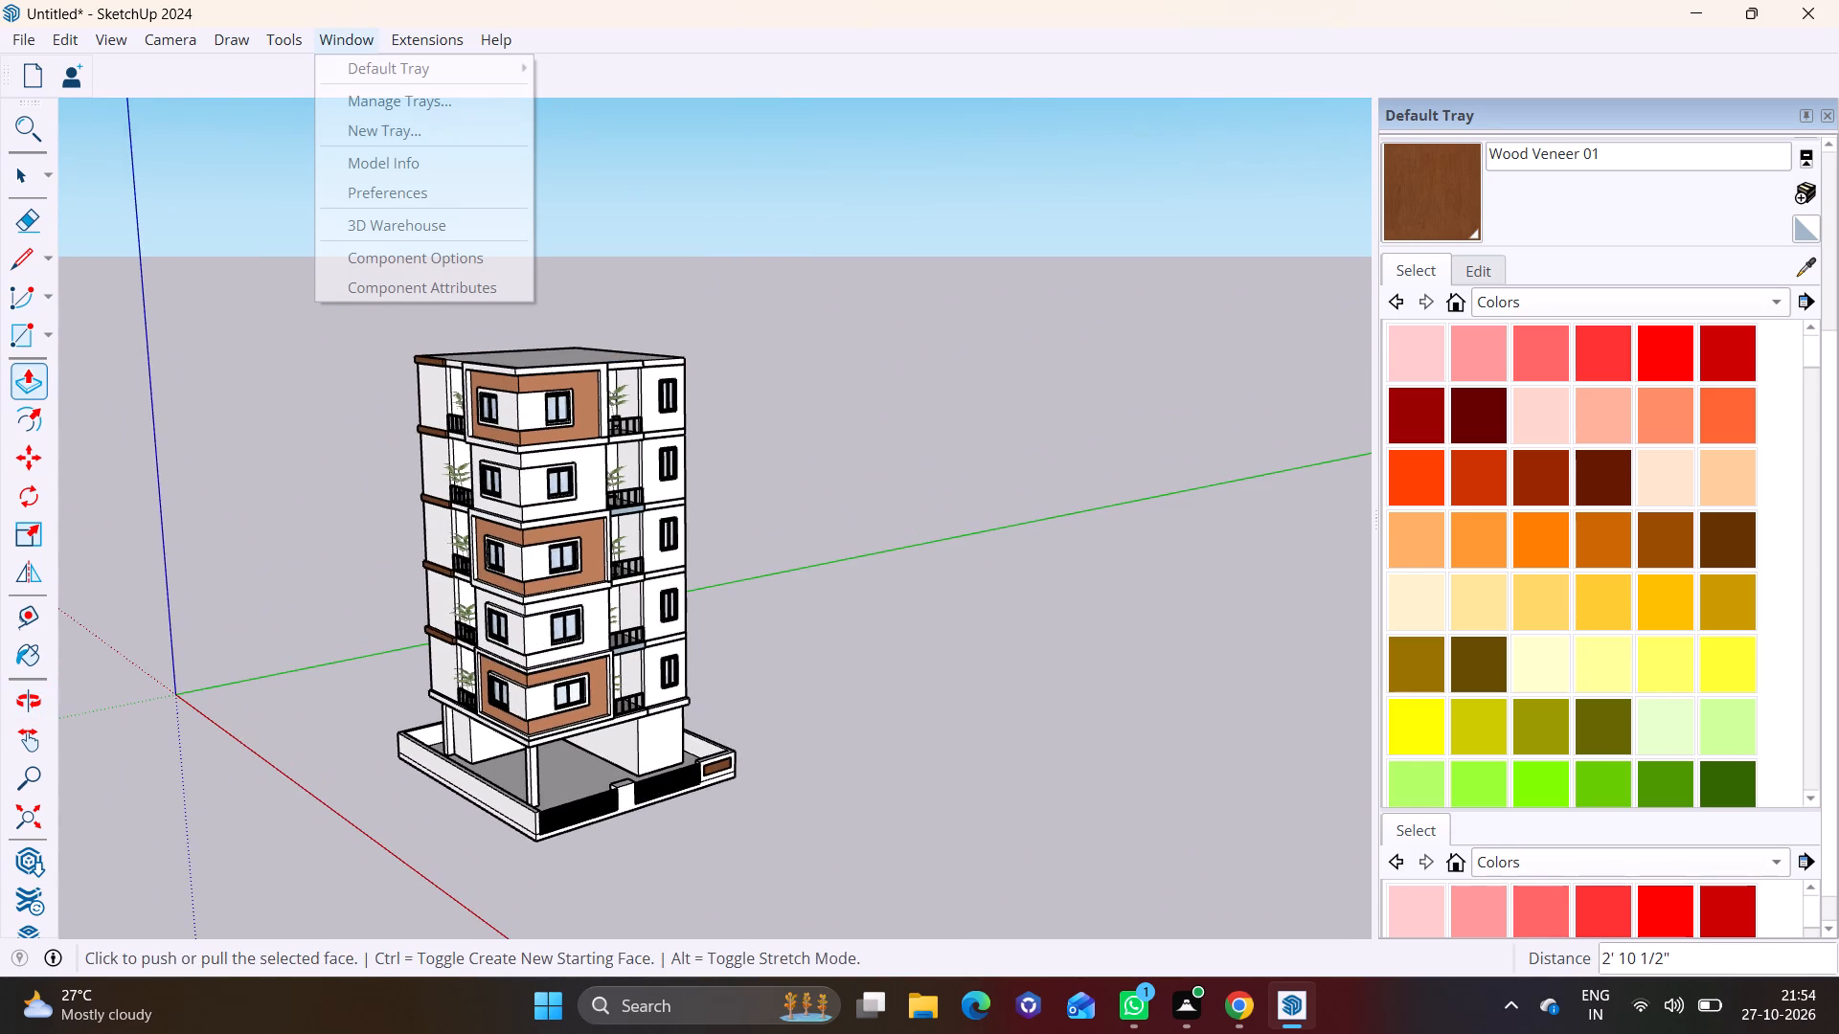
pyautogui.click(392, 223)
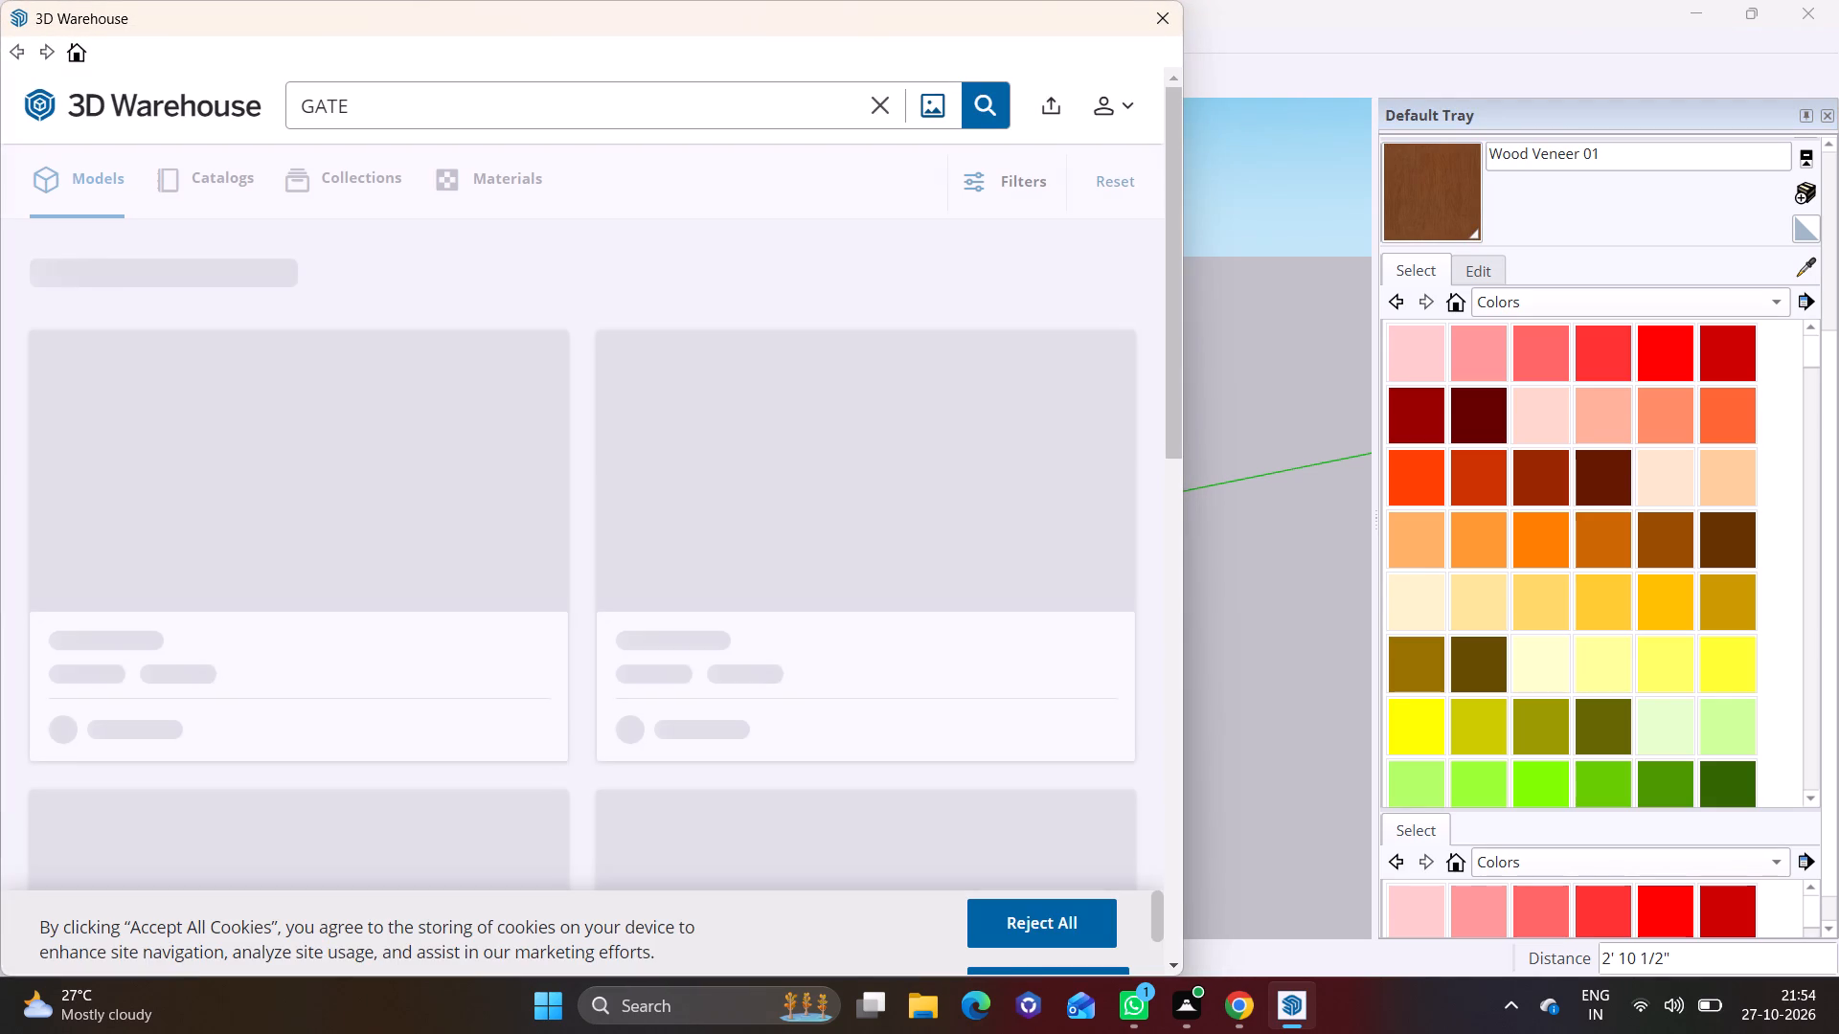
pyautogui.click(891, 104)
pyautogui.click(874, 103)
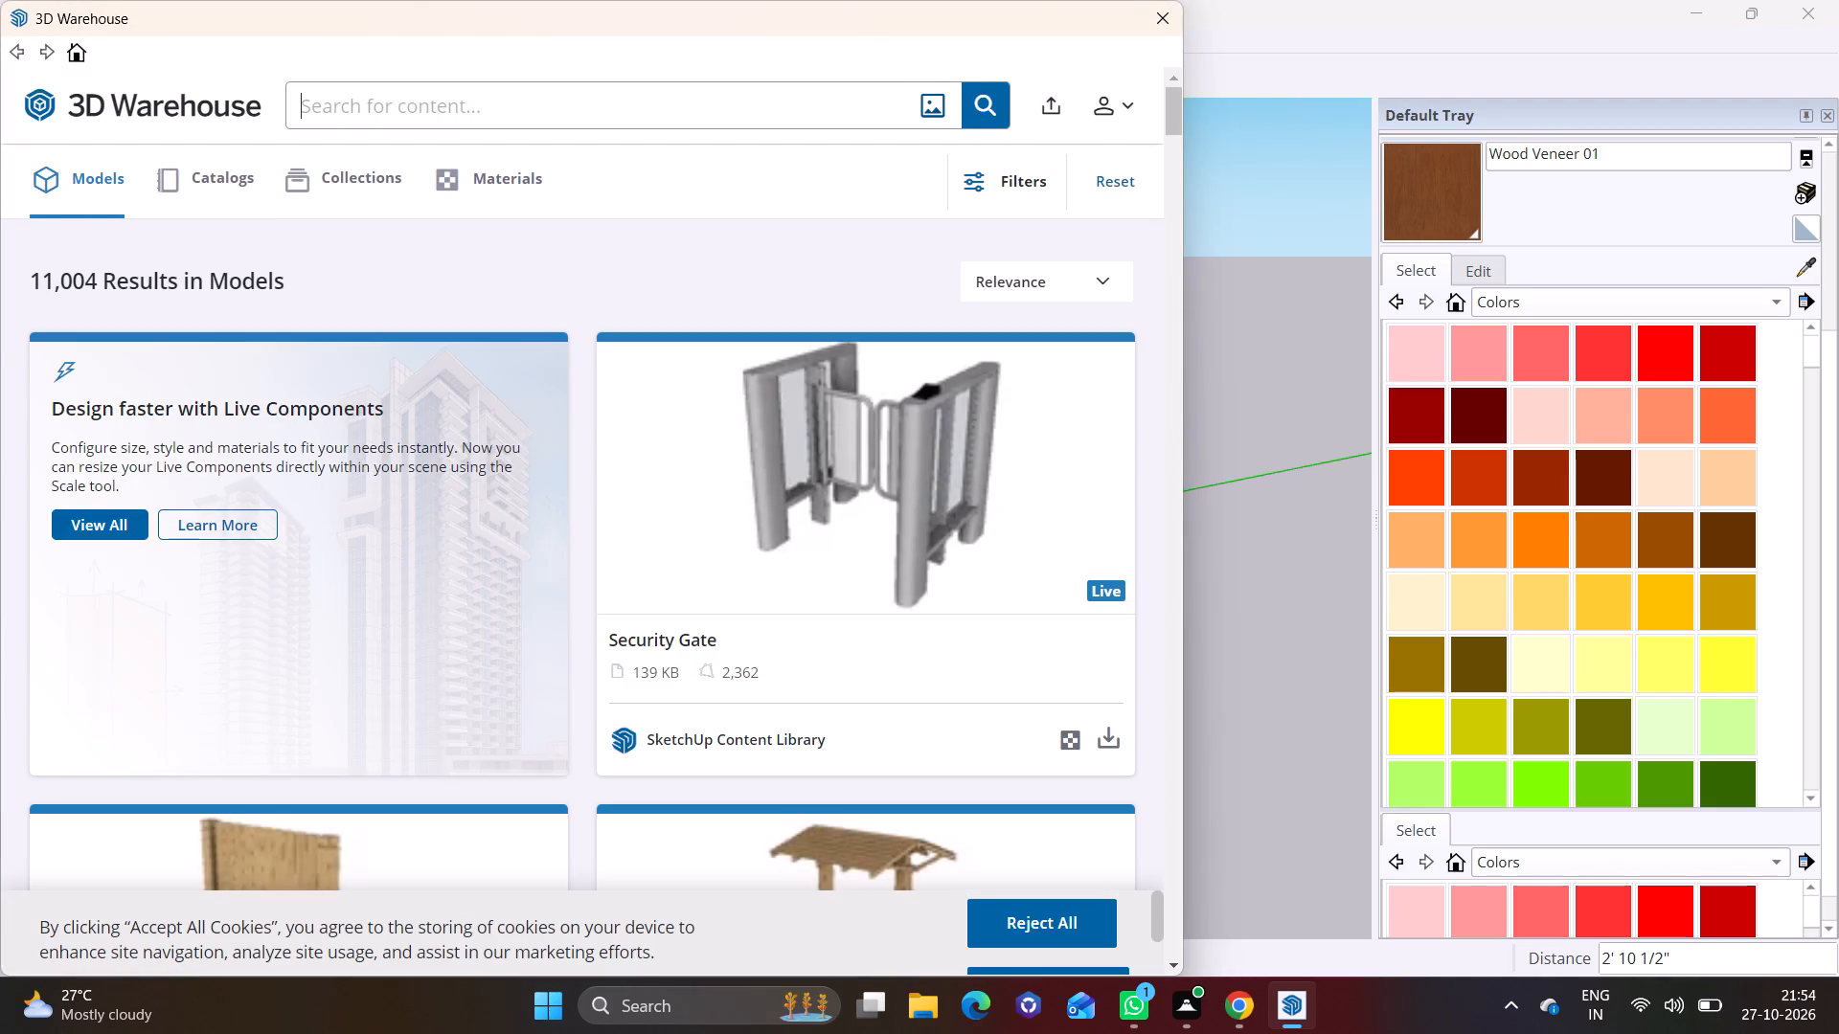
pyautogui.click(573, 111)
pyautogui.write('DOOR')
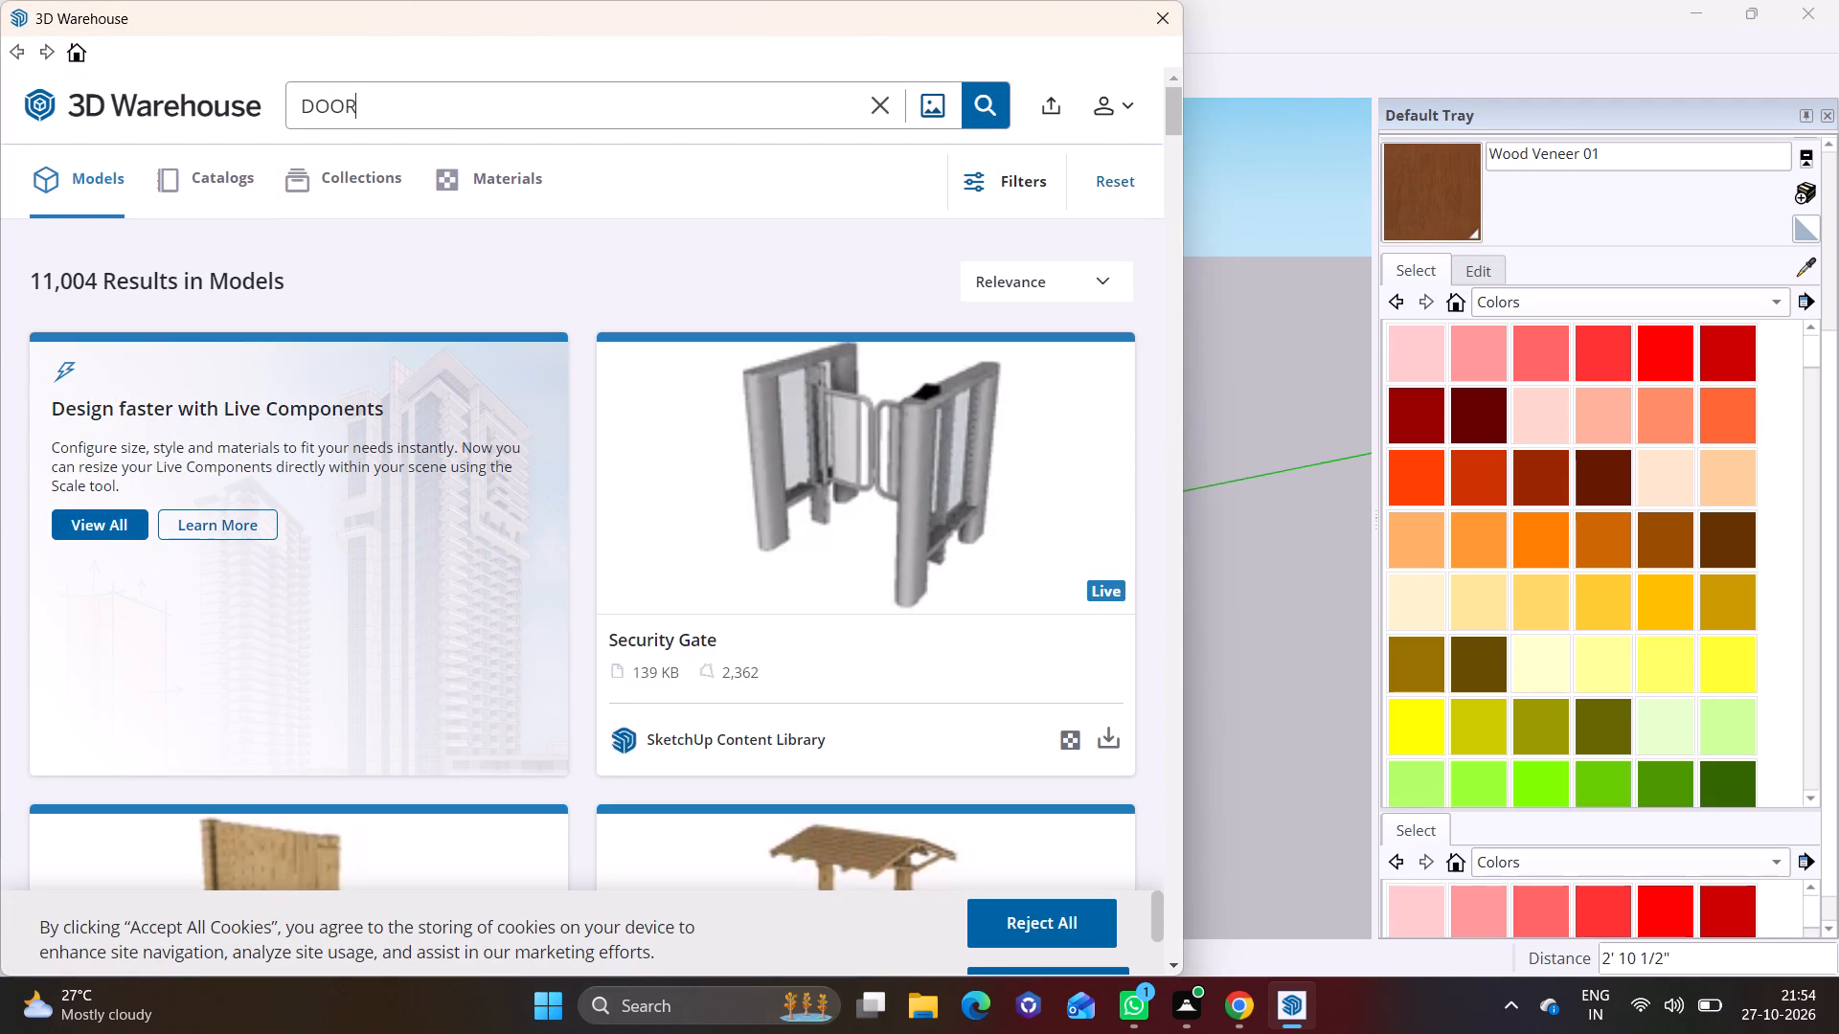
pyautogui.press('Return')
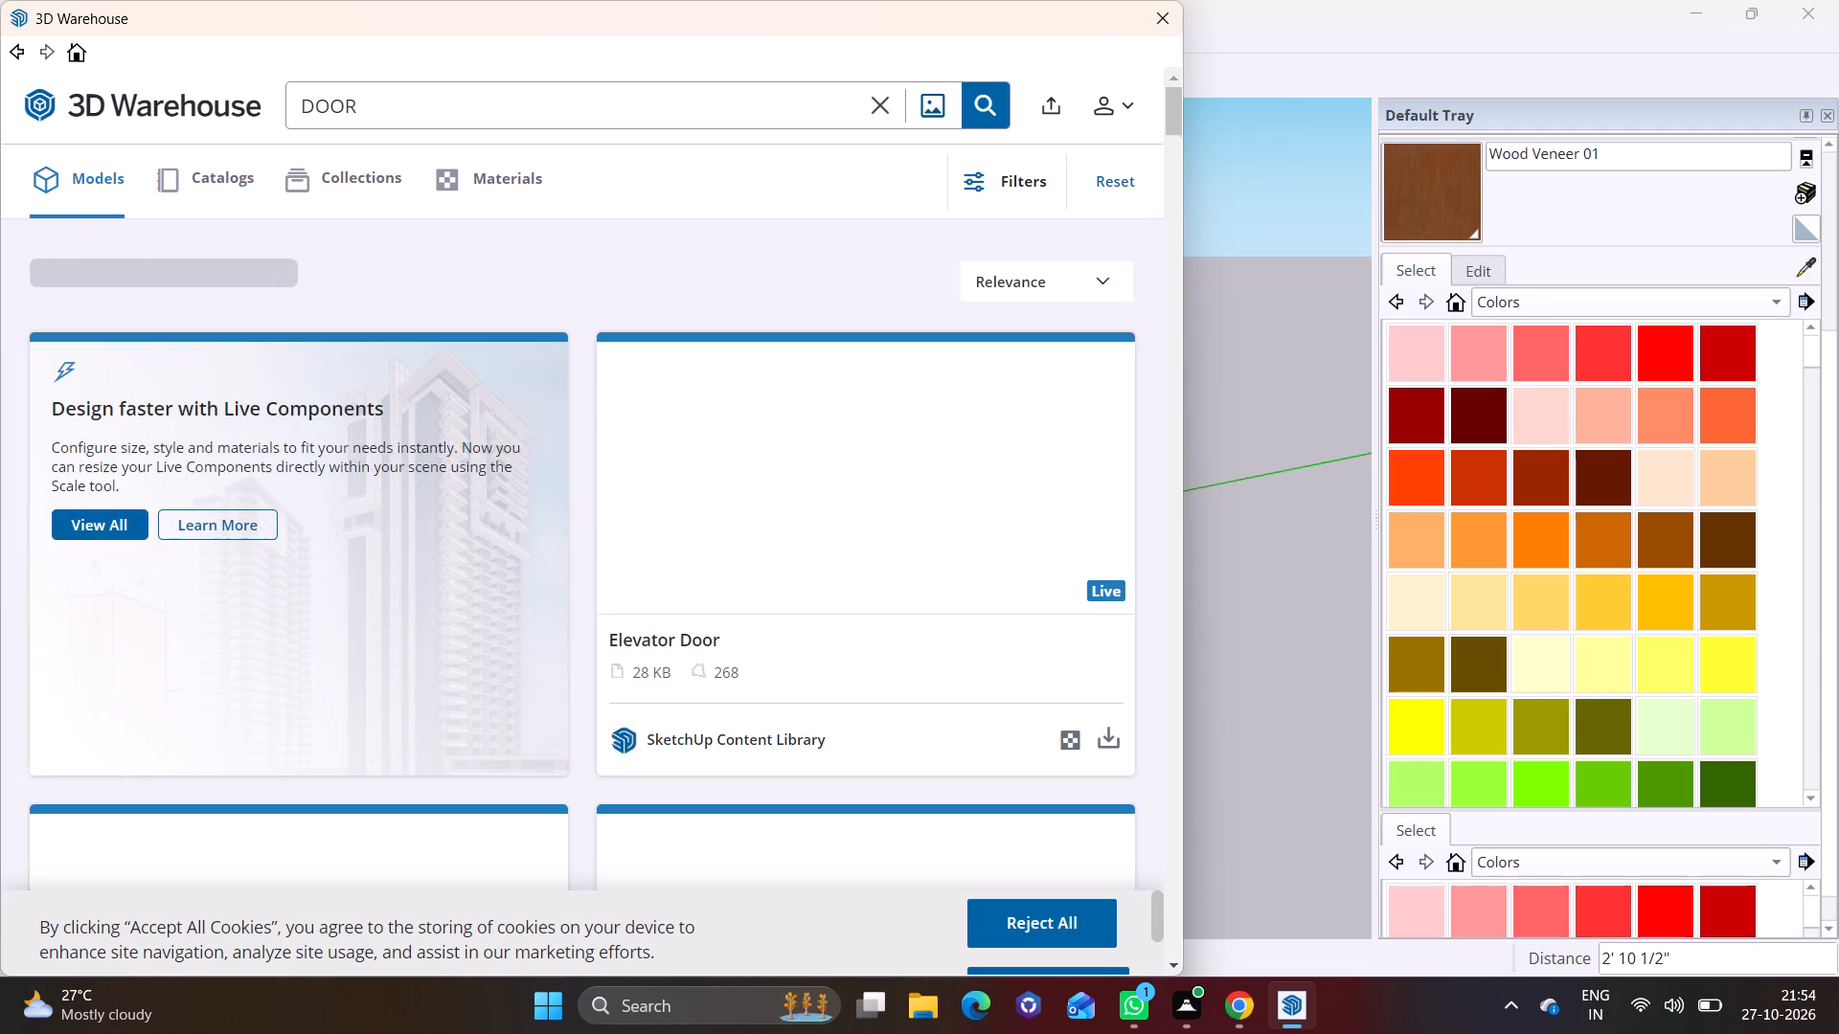
# Load the brown wooden model titled DOOR into the scene and place it on the courtyard floor beneath the building.
pyautogui.scroll(-8, 694, 541)
pyautogui.scroll(-1, 938, 752)
pyautogui.scroll(-1, 810, 742)
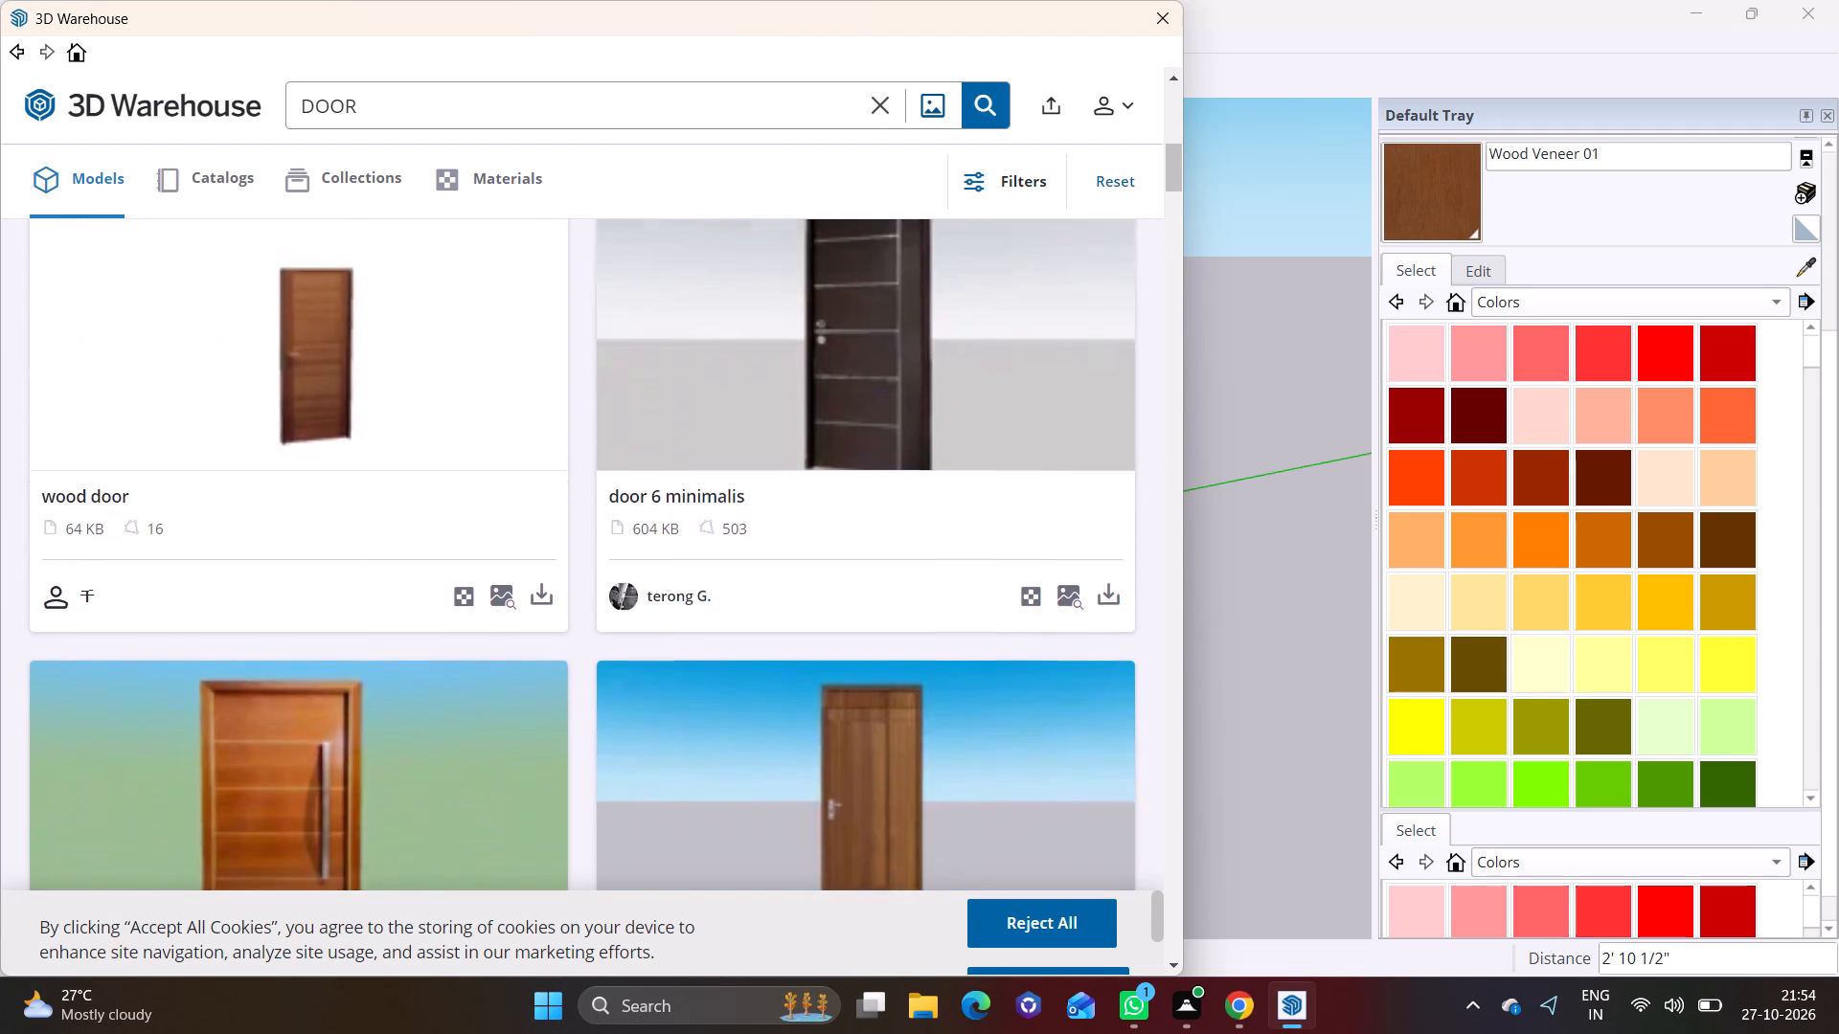
pyautogui.scroll(-2, 810, 742)
pyautogui.click(1119, 706)
pyautogui.click(508, 520)
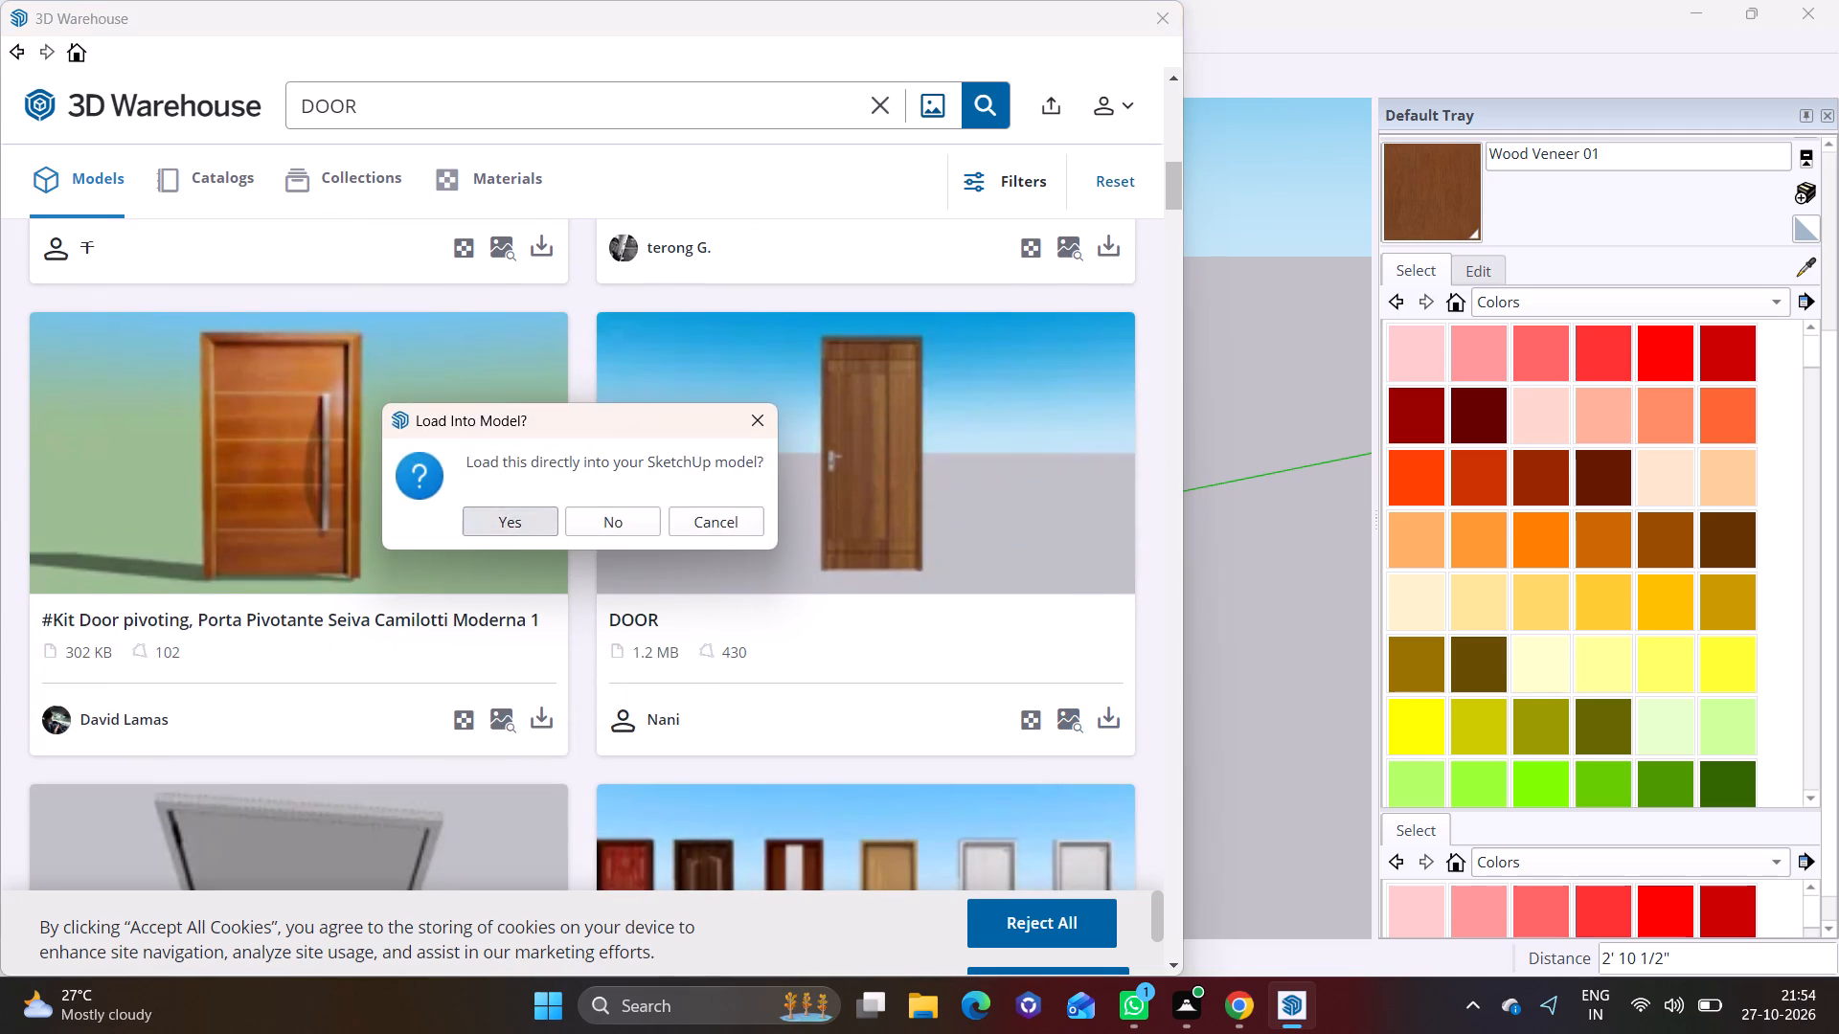
pyautogui.moveTo(534, 764); pyautogui.dragTo(541, 681, button='middle')
pyautogui.scroll(10, 533, 765)
pyautogui.click(571, 817)
# Rotate the door about 105° in the horizontal plane around a point outside the boundary.
pyautogui.moveTo(574, 810); pyautogui.dragTo(534, 910, button='middle')
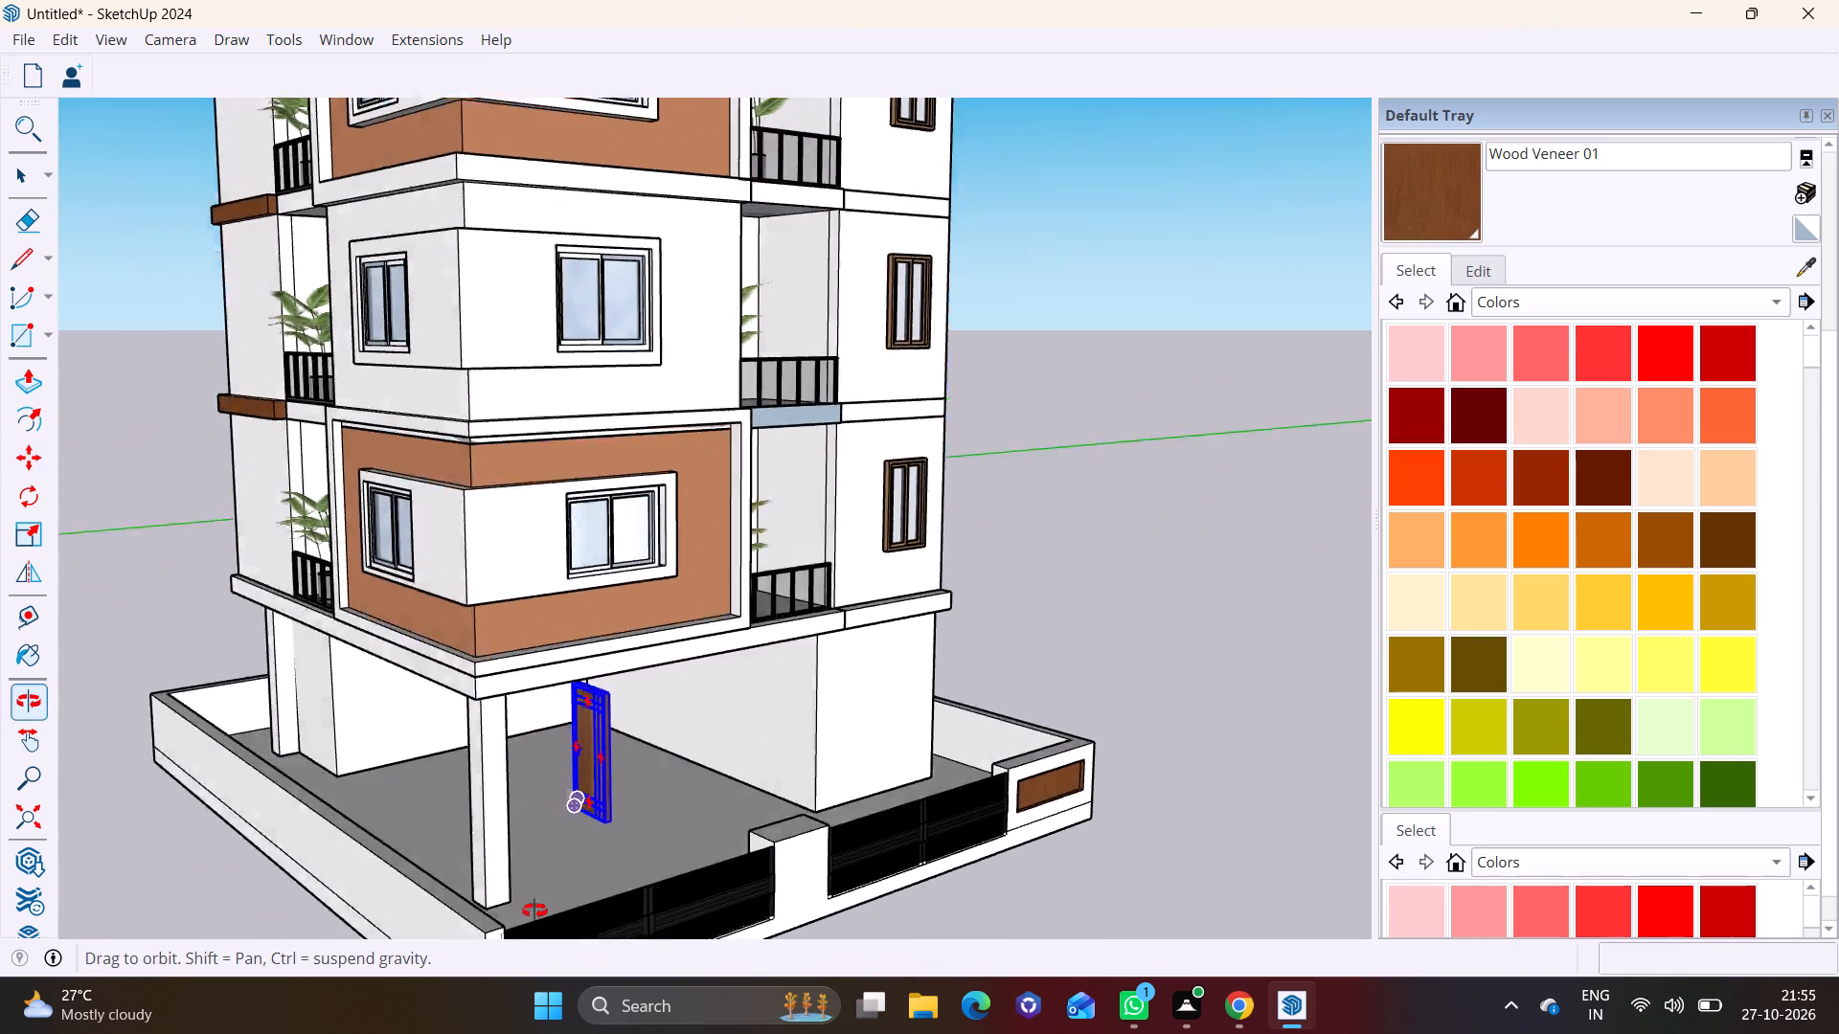
pyautogui.moveTo(534, 910); pyautogui.dragTo(516, 949, button='middle')
pyautogui.click(24, 487)
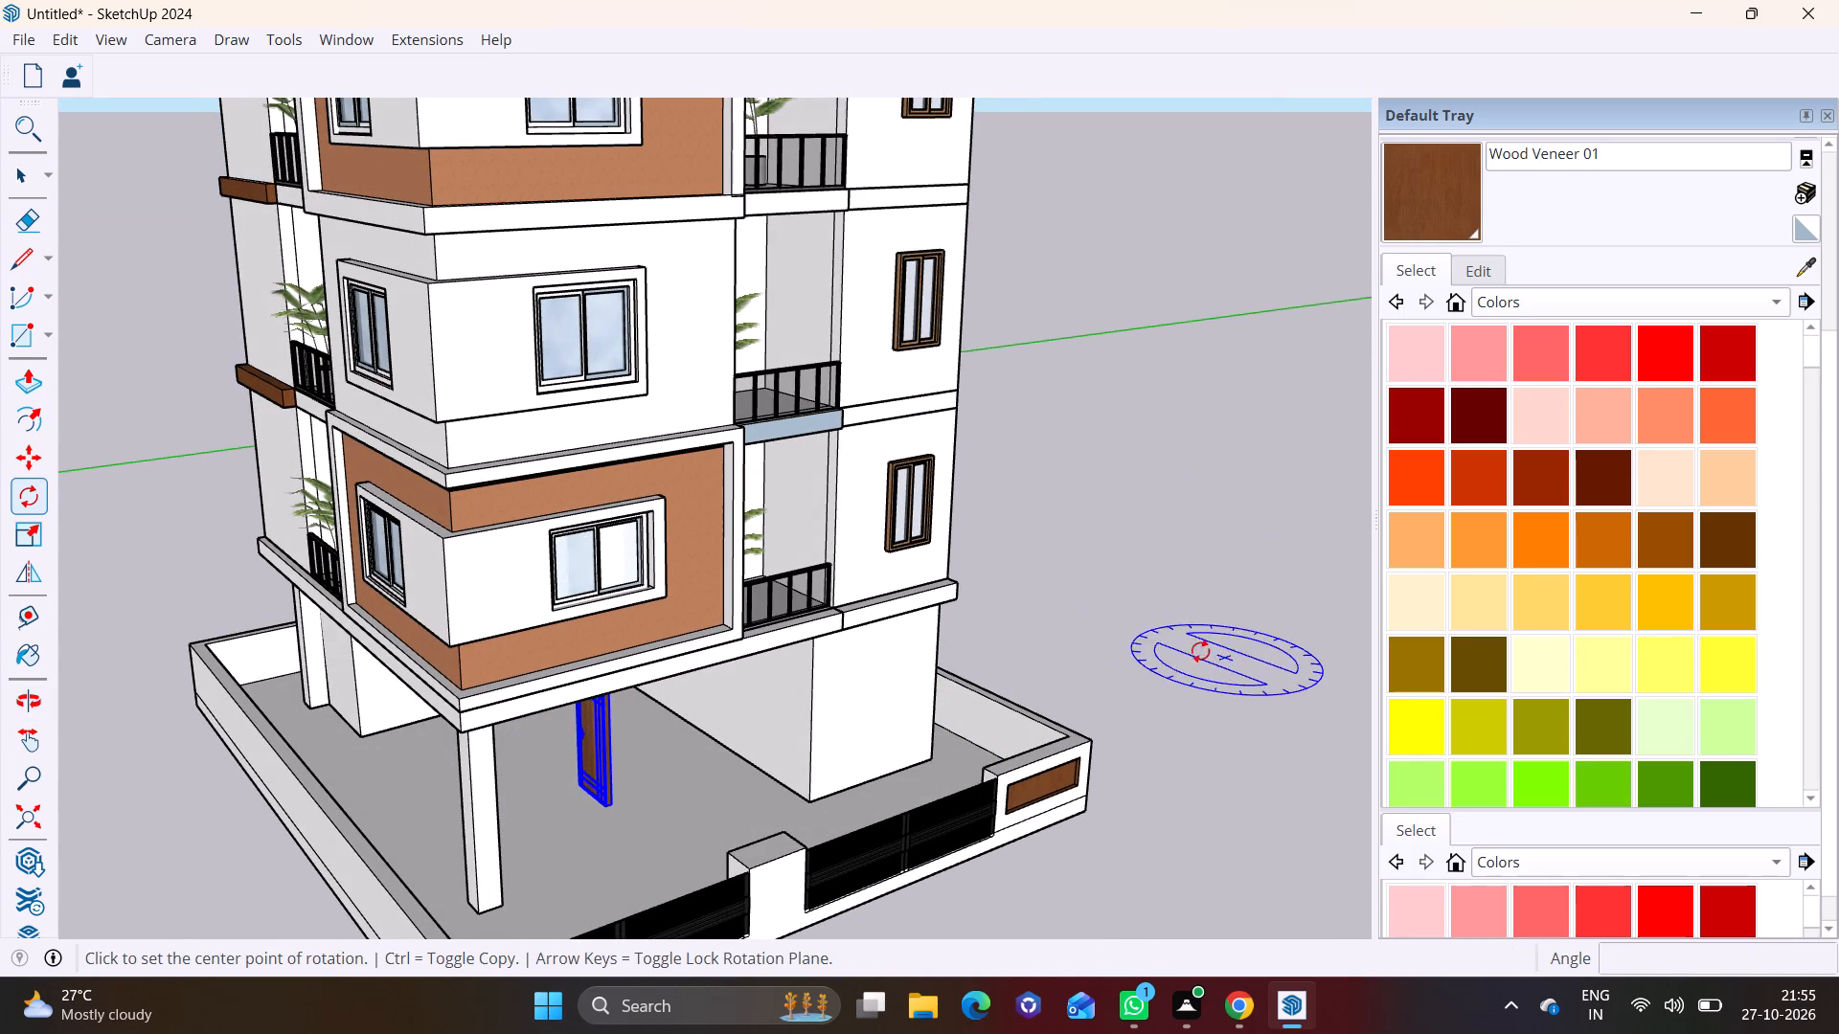
pyautogui.click(1167, 641)
pyautogui.click(1300, 590)
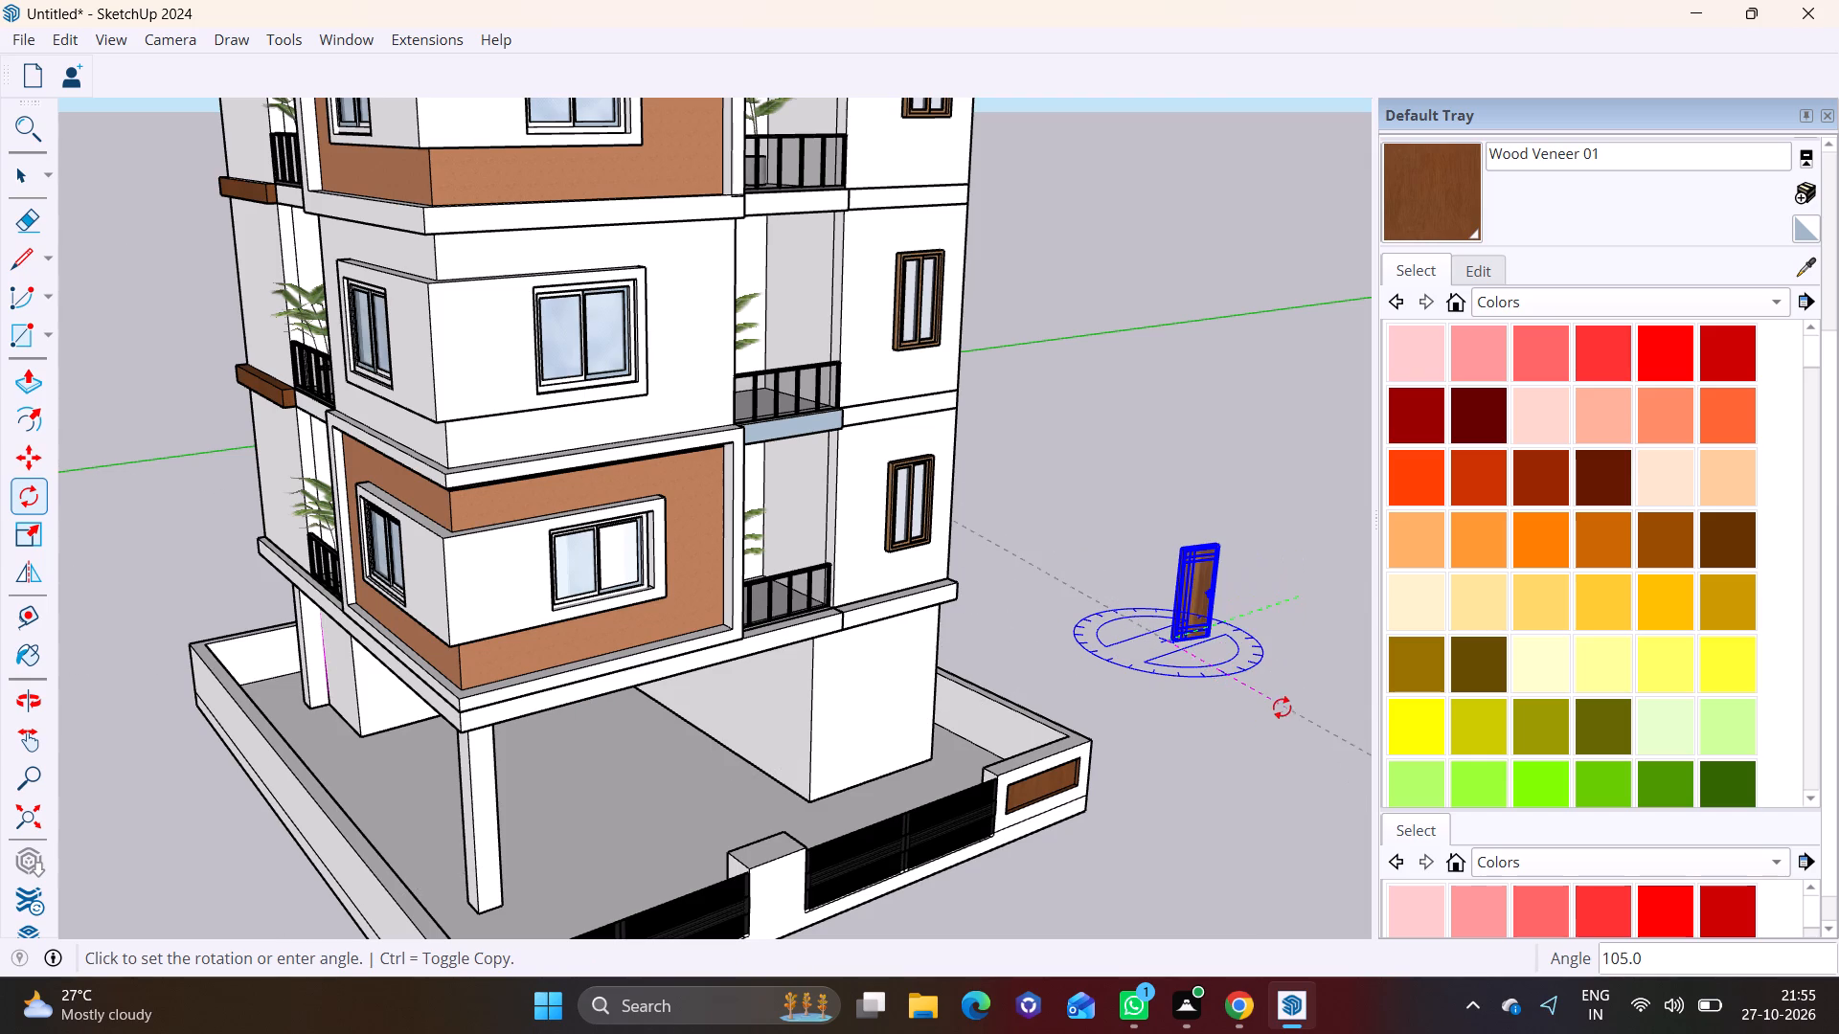
pyautogui.click(1283, 708)
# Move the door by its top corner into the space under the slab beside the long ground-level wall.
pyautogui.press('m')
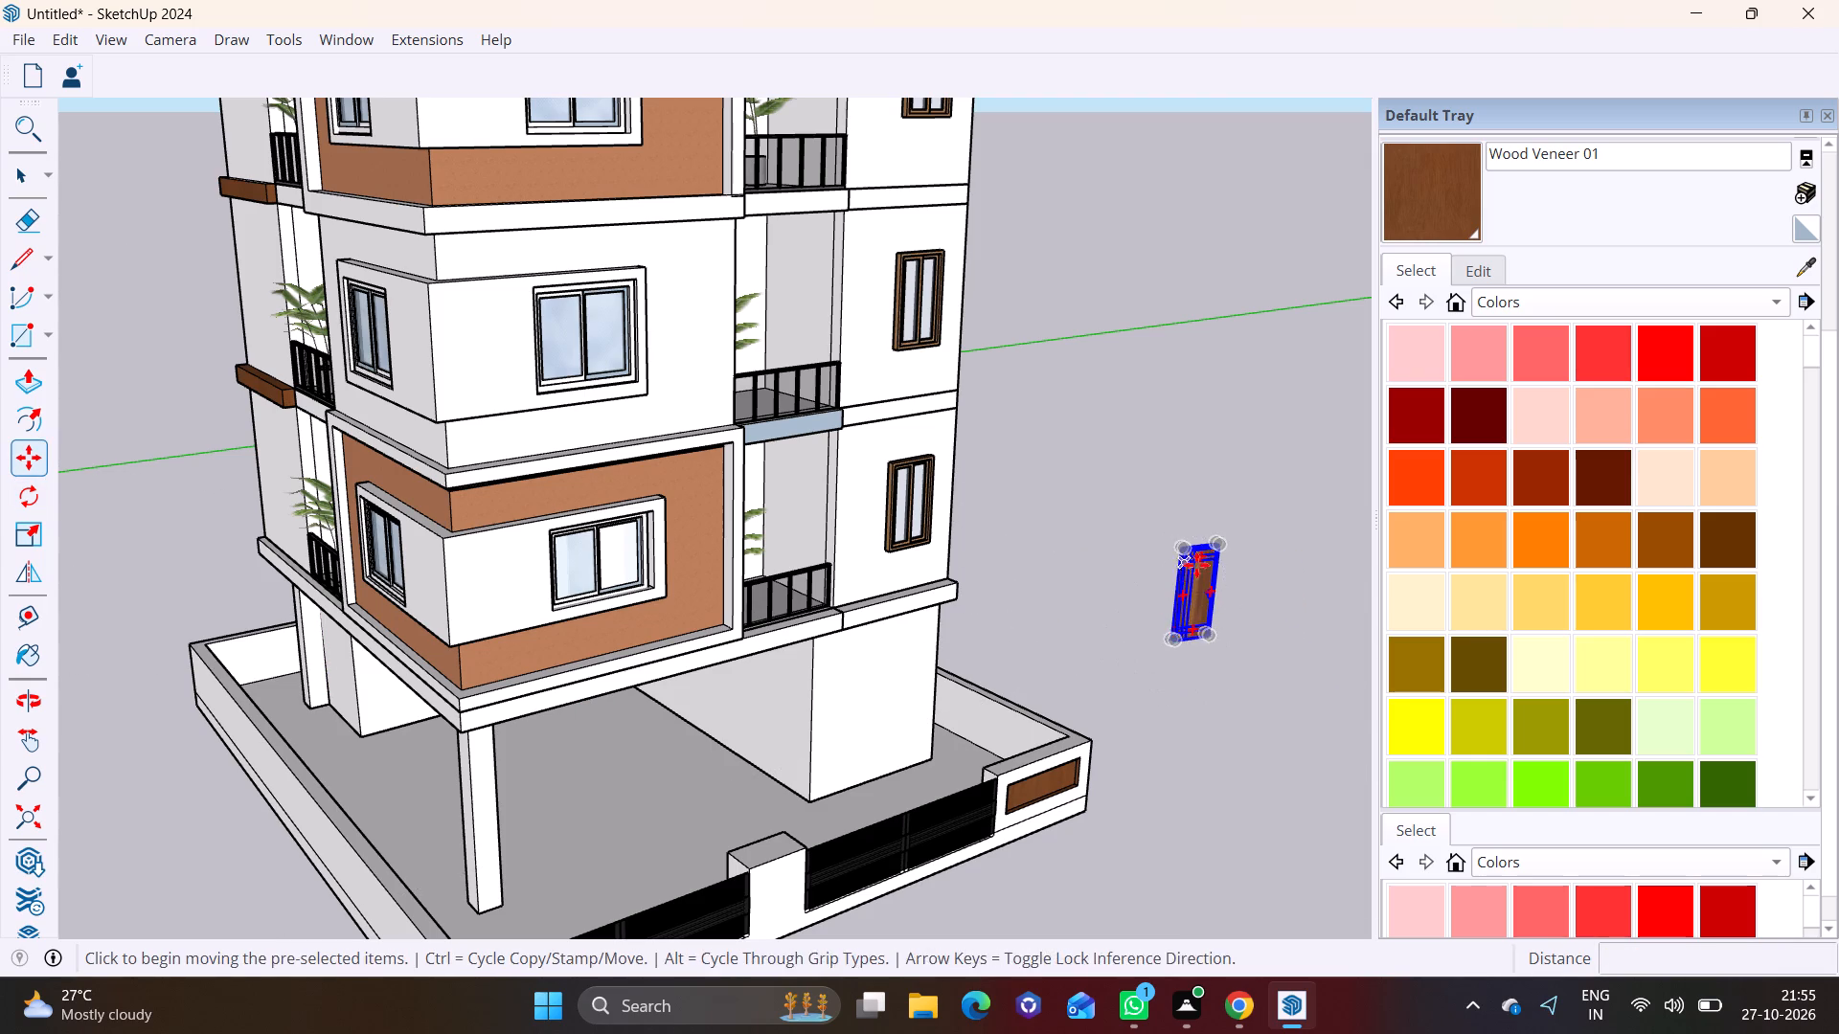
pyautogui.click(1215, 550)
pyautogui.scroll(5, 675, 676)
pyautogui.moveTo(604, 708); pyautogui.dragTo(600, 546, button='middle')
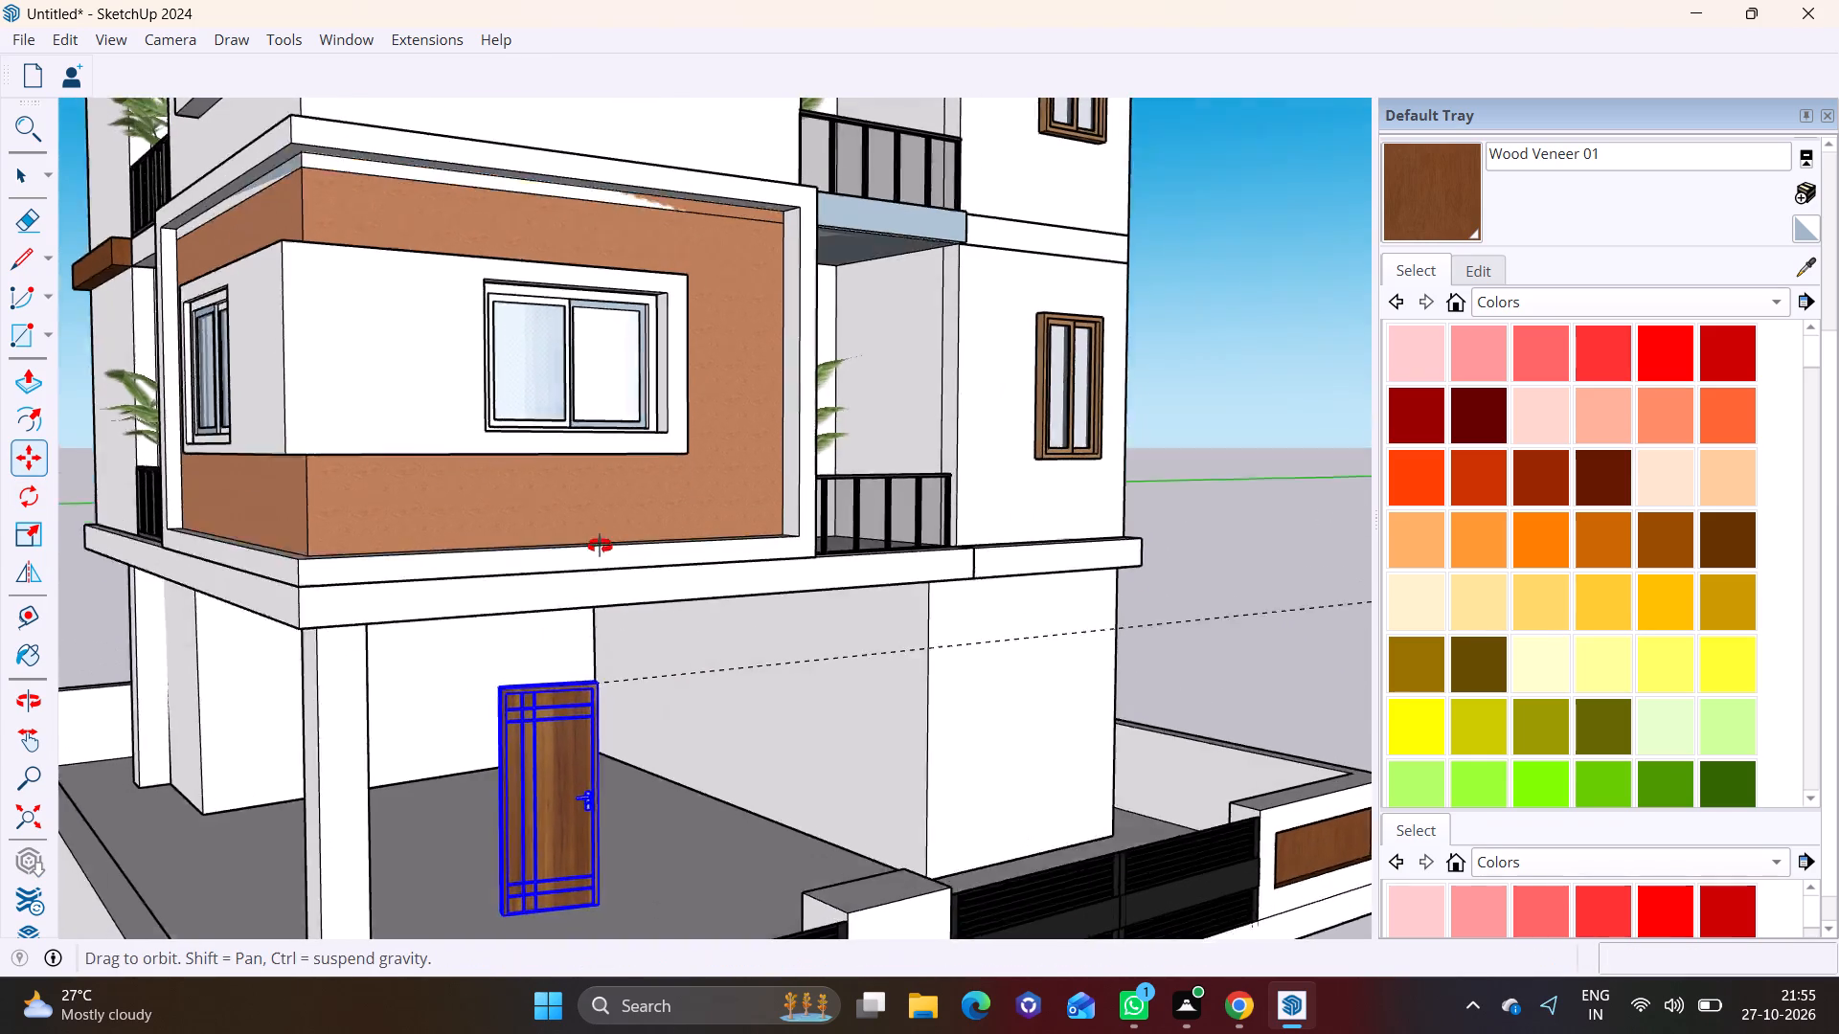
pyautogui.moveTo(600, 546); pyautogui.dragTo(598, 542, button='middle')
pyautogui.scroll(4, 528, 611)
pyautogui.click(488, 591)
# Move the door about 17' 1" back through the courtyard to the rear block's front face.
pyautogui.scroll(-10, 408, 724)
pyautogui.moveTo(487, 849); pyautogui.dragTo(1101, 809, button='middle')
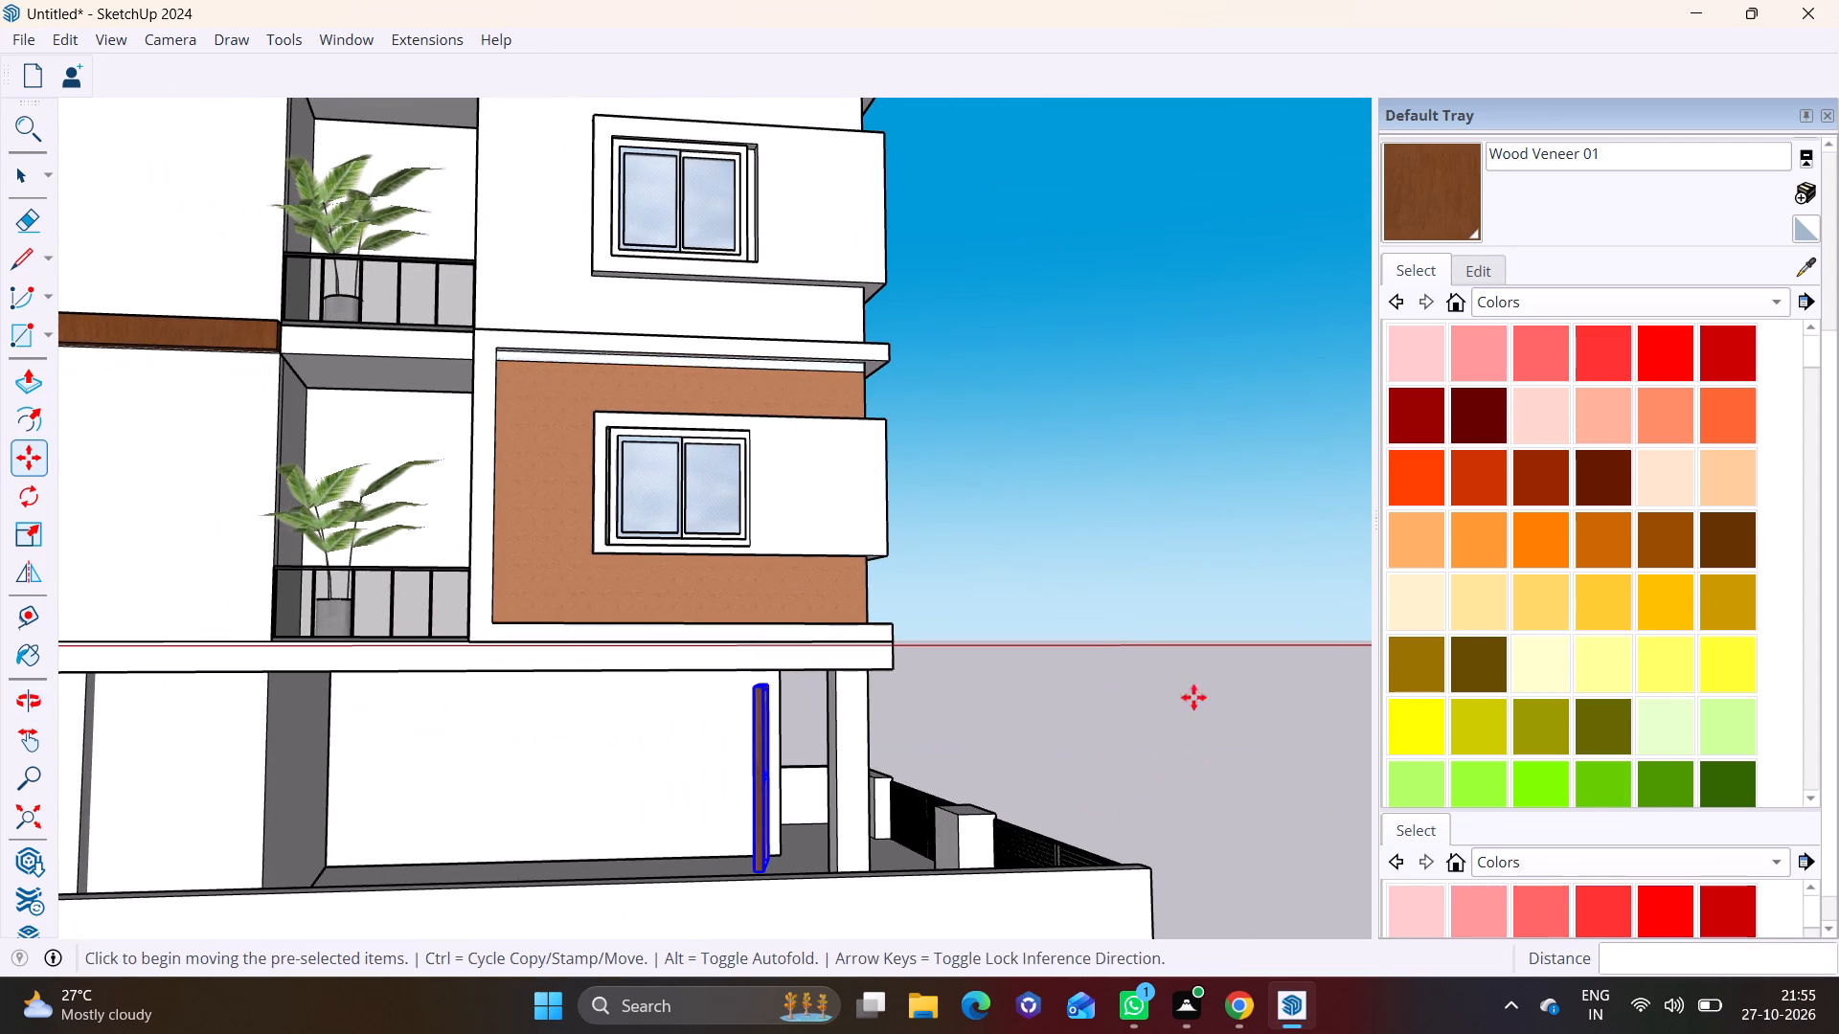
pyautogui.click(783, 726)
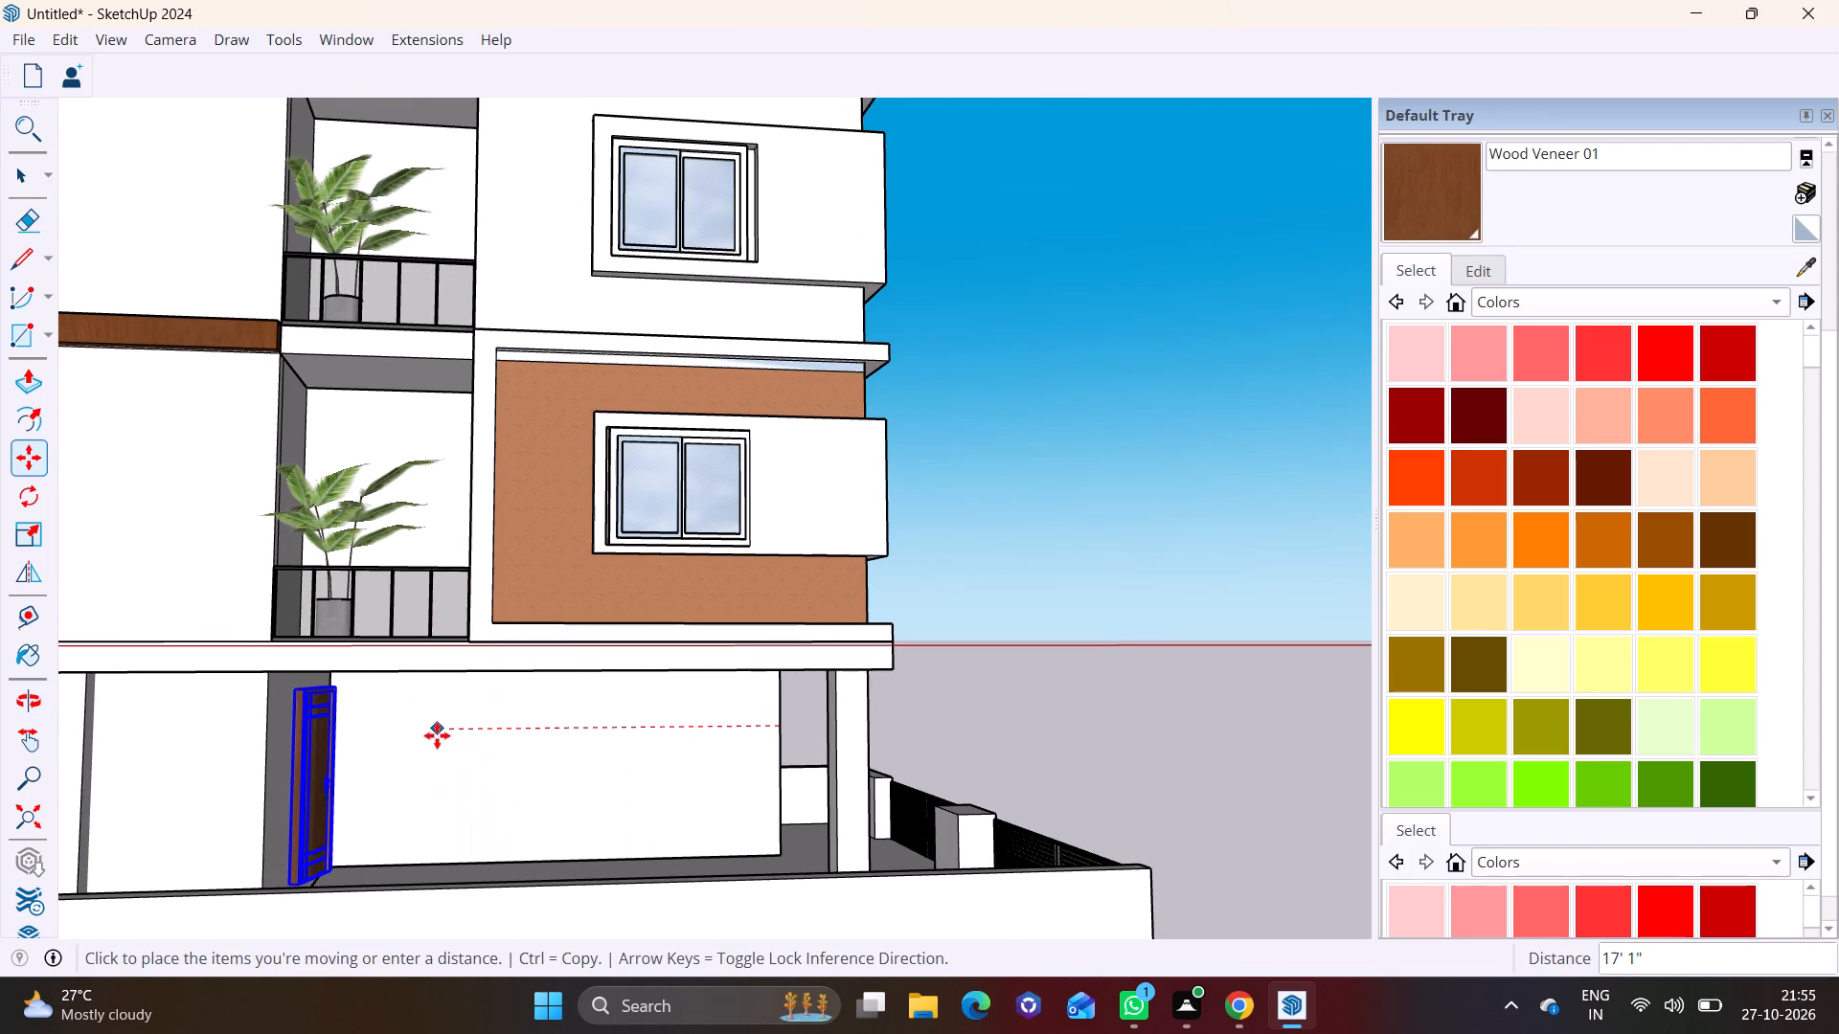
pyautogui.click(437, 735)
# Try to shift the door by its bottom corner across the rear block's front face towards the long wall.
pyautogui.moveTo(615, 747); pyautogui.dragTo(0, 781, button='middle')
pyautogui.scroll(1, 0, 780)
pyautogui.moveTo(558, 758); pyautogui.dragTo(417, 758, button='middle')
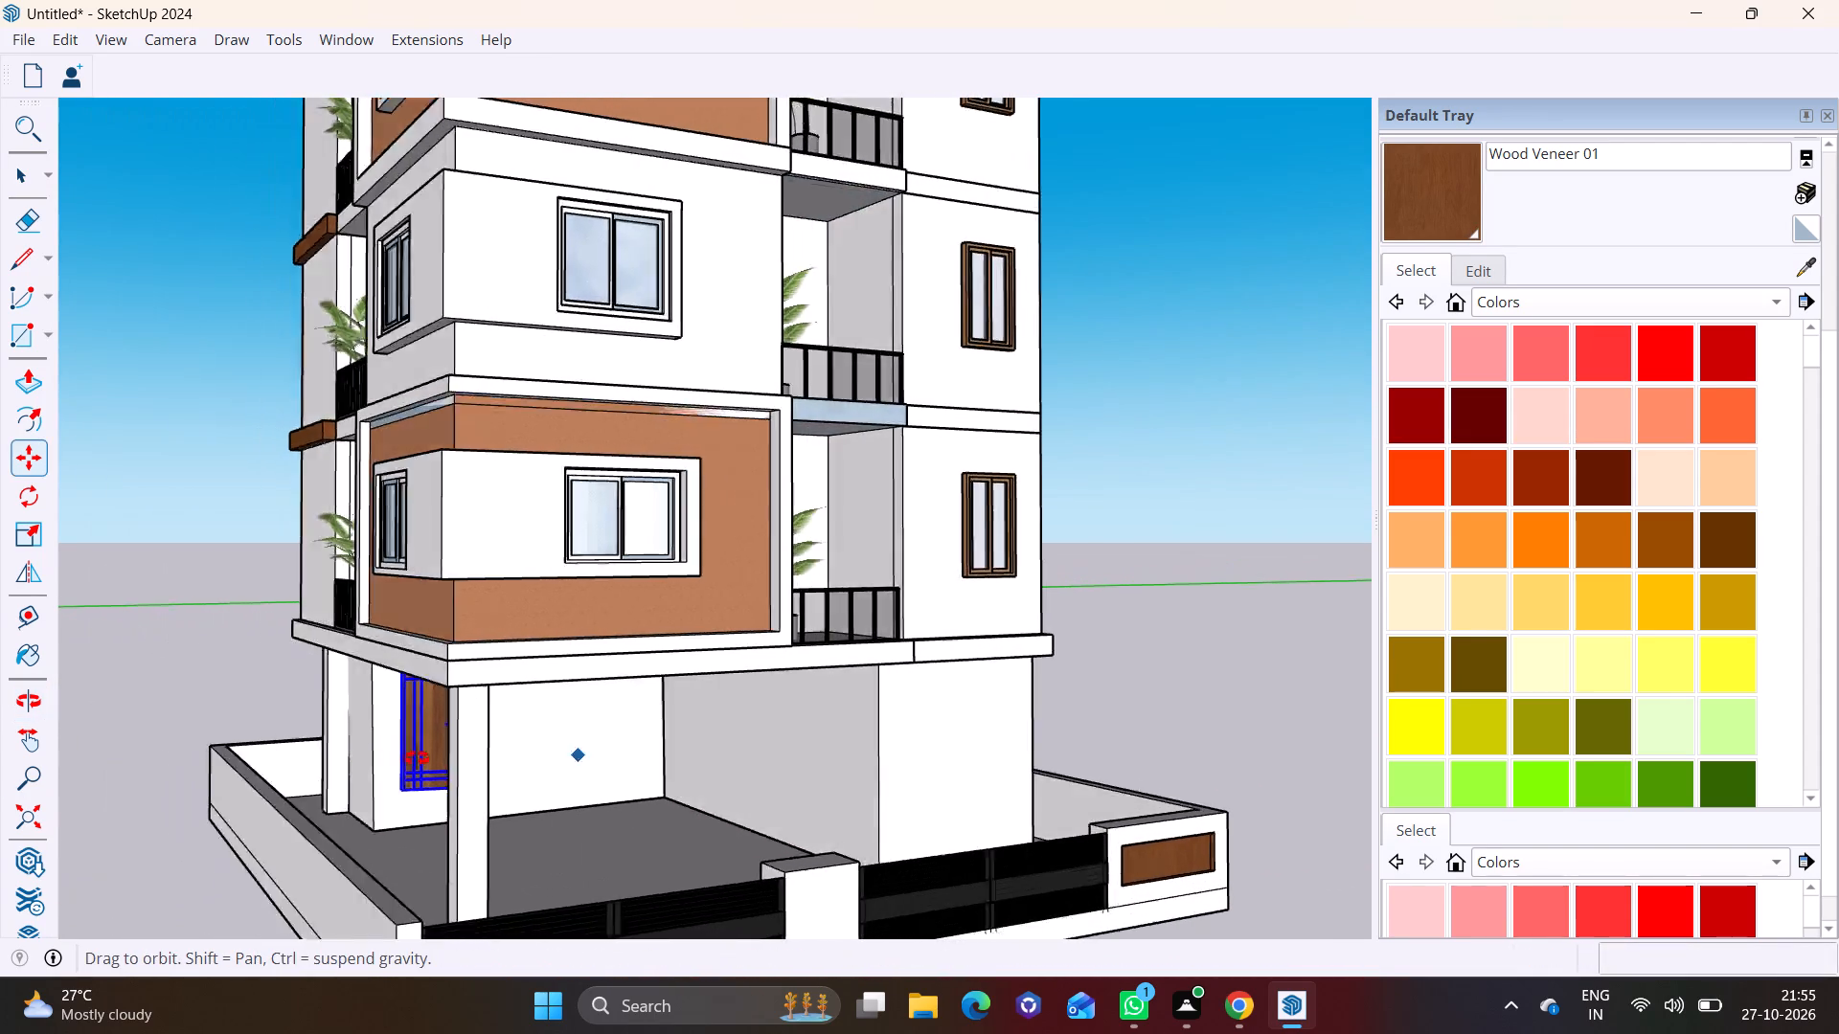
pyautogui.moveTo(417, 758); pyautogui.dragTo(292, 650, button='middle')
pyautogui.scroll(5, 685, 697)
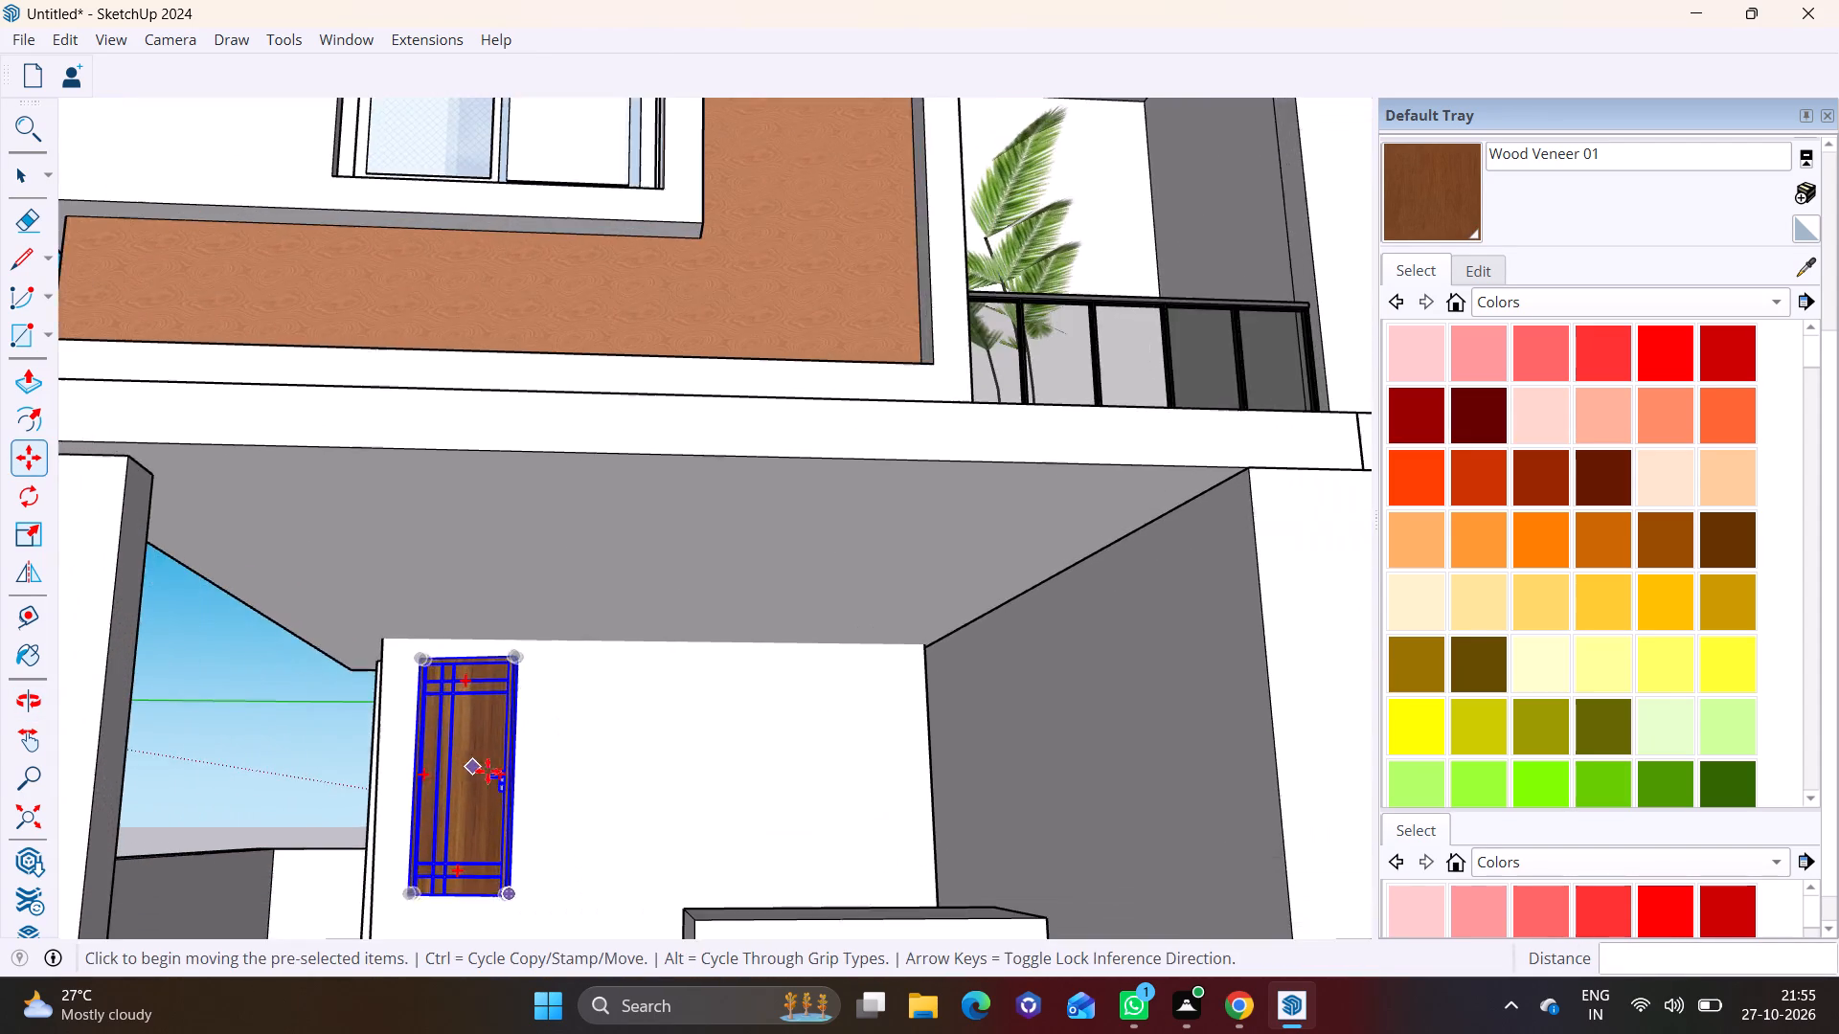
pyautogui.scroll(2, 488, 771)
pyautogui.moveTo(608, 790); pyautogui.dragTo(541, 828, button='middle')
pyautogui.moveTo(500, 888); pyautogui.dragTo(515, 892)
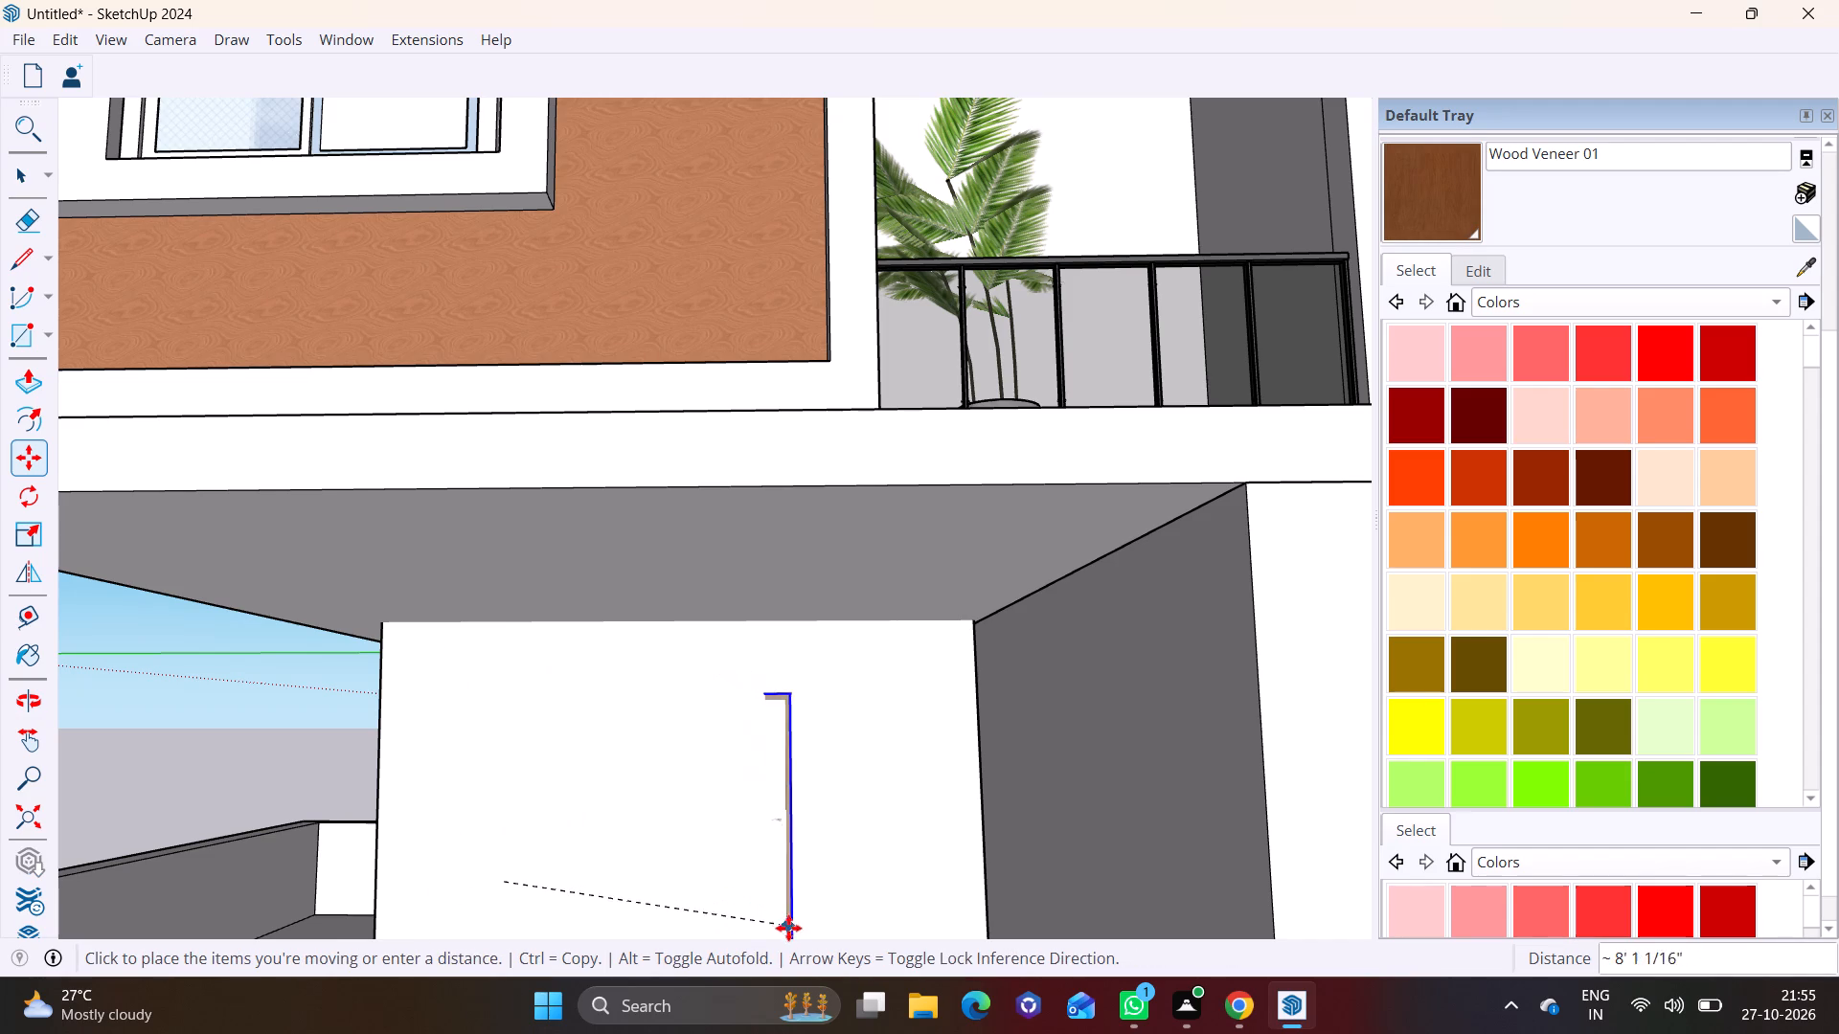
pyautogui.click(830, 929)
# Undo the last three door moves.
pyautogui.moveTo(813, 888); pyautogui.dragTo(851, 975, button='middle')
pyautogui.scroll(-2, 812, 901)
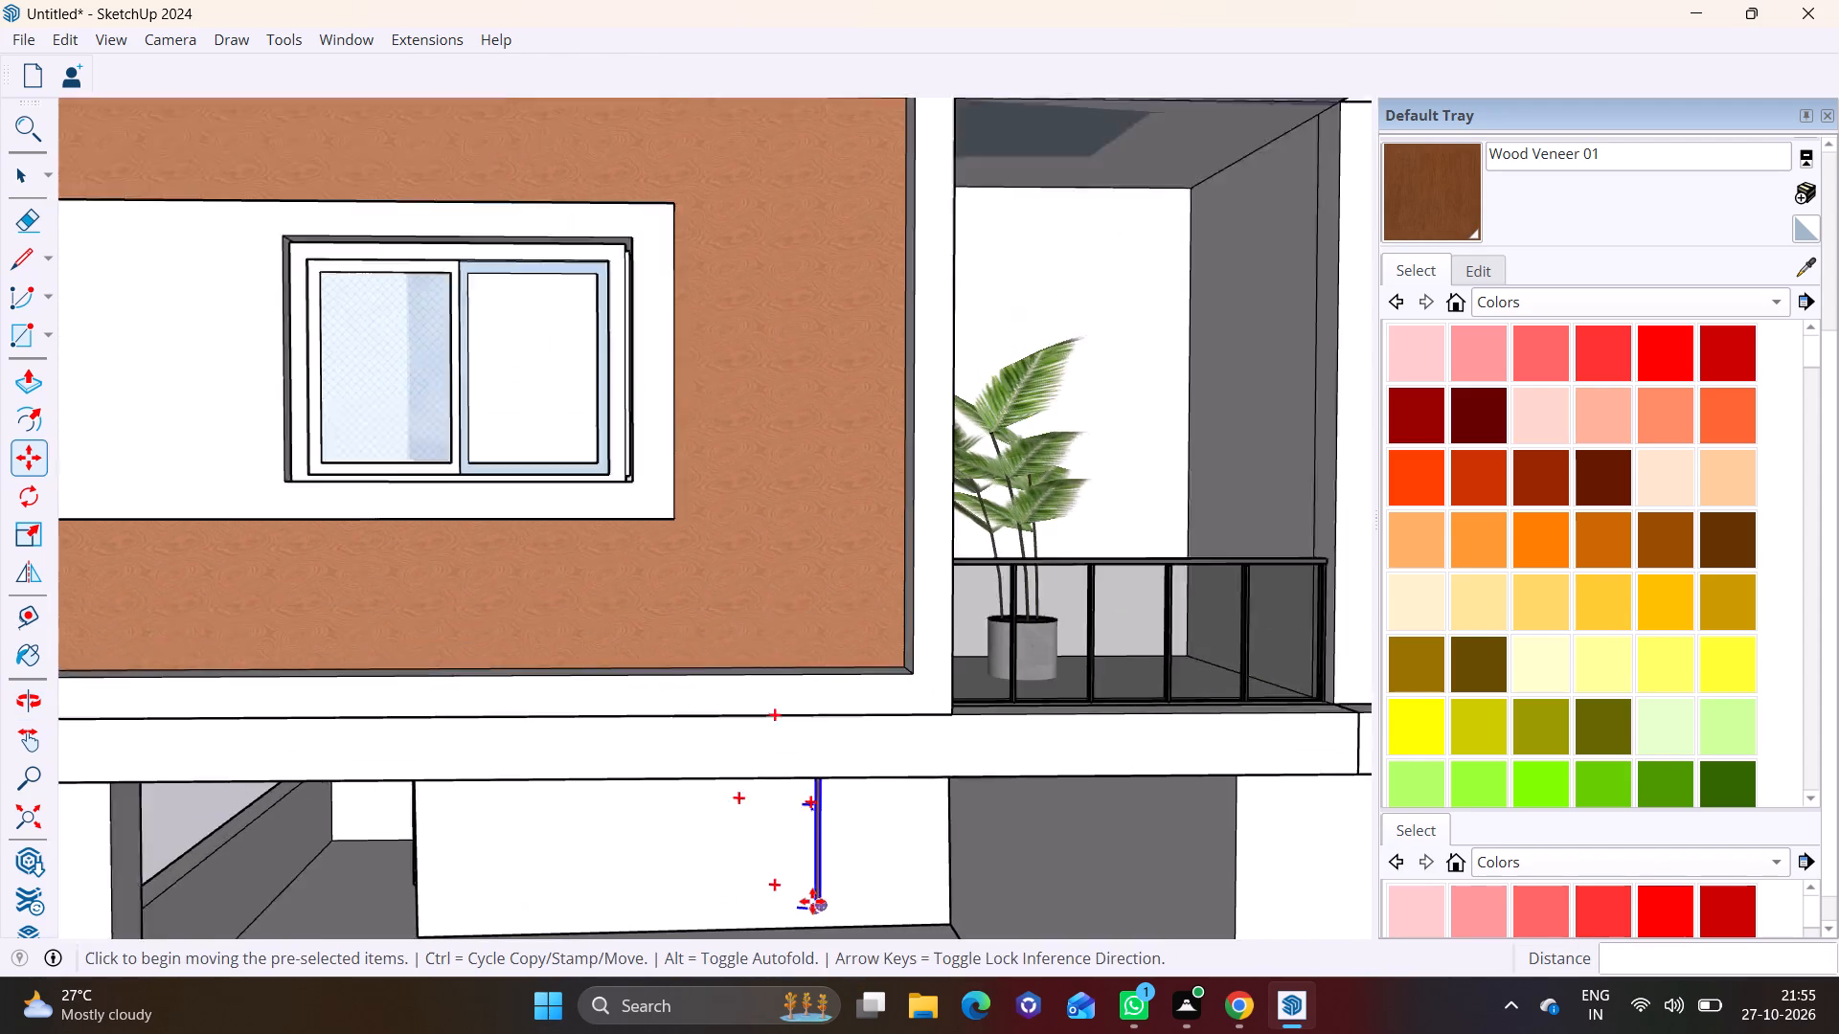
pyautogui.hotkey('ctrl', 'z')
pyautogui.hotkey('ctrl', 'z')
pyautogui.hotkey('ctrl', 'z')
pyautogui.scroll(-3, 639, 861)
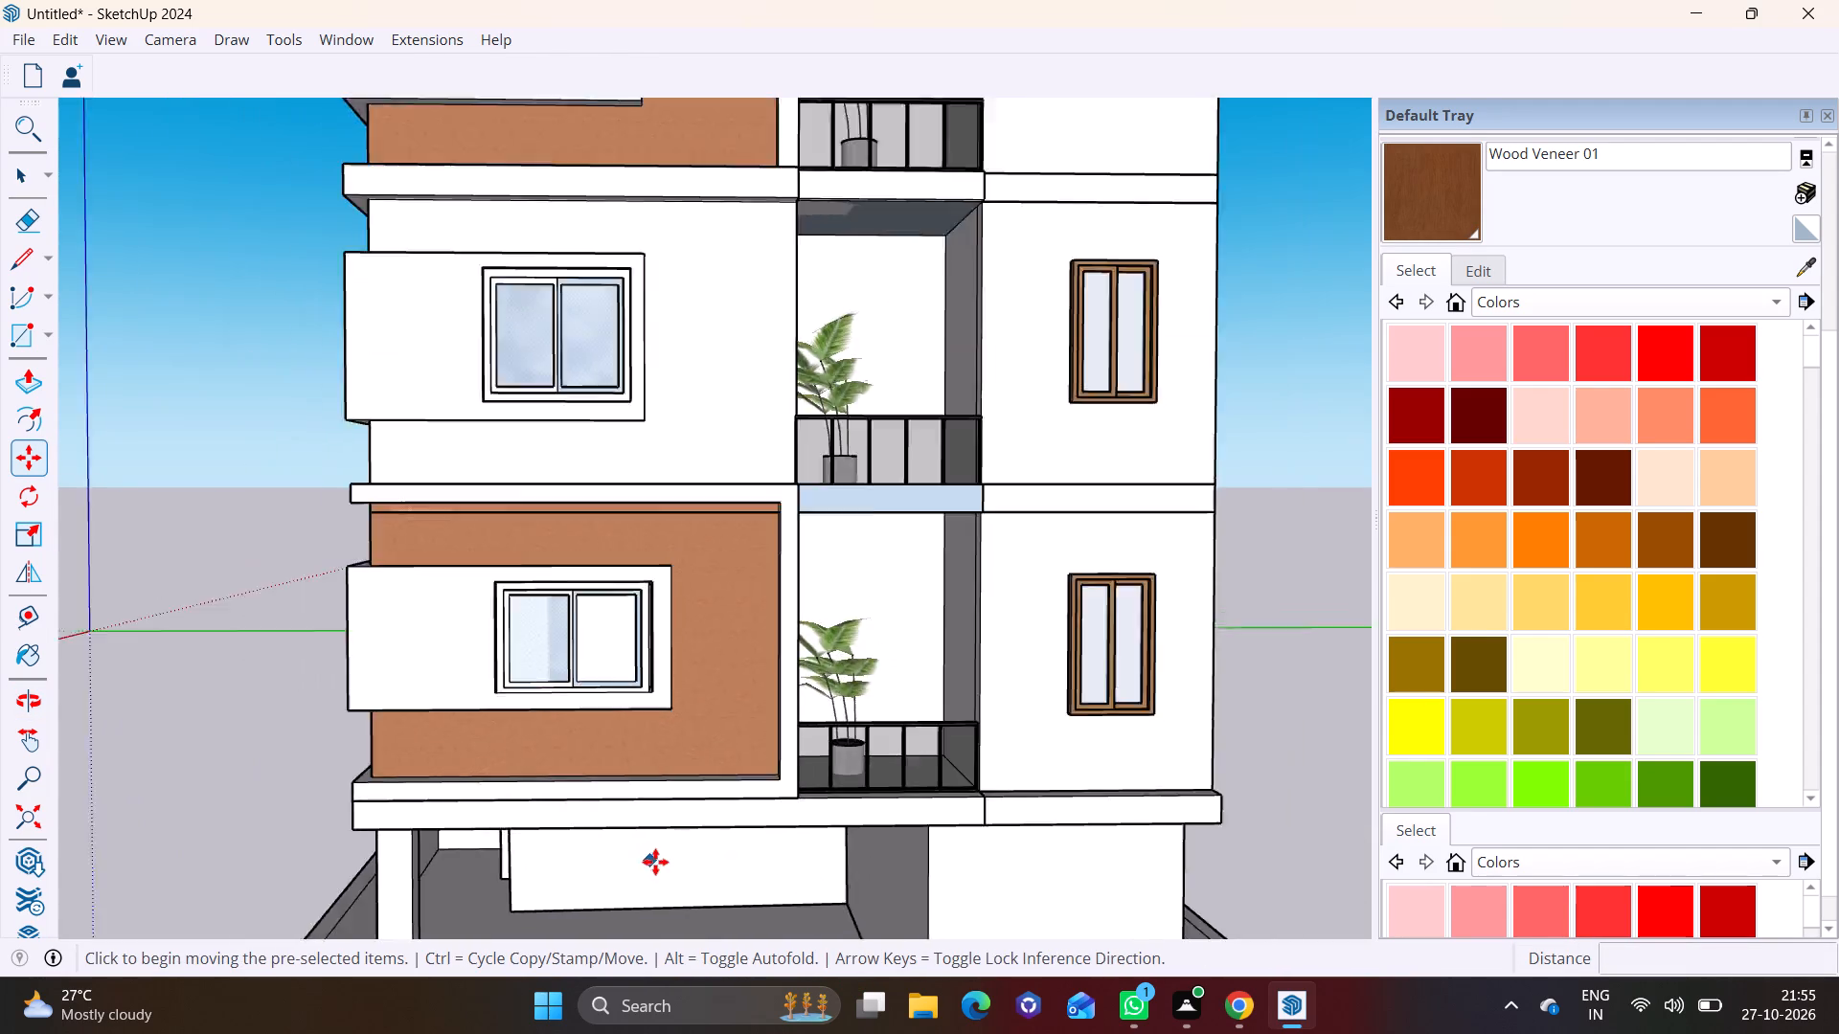
# Undo one more change to the door so it stands edge-on in the courtyard again.
pyautogui.scroll(-11, 655, 862)
pyautogui.keyDown('shift'); pyautogui.moveTo(1259, 837); pyautogui.dragTo(1105, 708, button='middle'); pyautogui.keyUp('shift')
pyautogui.hotkey('ctrl', 'z')
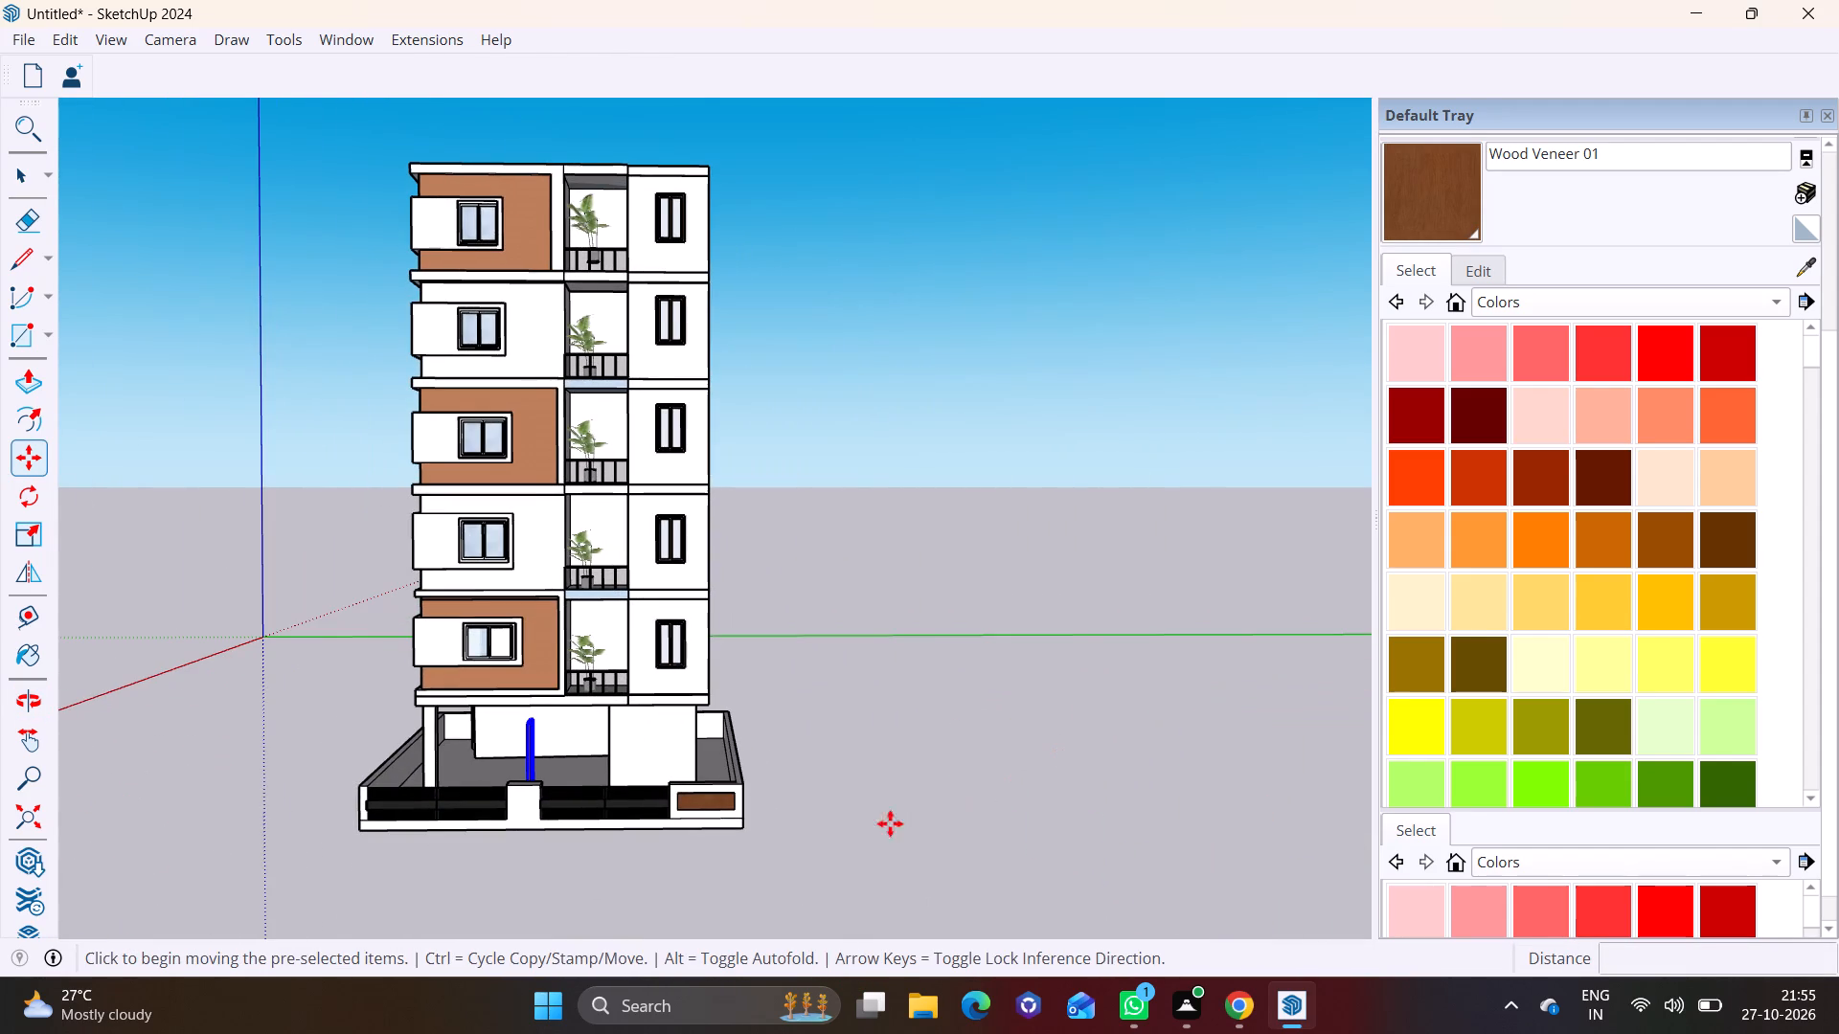
# Rotate the door 90 degrees on the courtyard floor so its panelled face looks towards the front gate.
pyautogui.scroll(2, 705, 808)
pyautogui.moveTo(636, 750); pyautogui.dragTo(642, 859, button='middle')
pyautogui.keyDown('shift'); pyautogui.moveTo(627, 808); pyautogui.dragTo(641, 714, button='middle'); pyautogui.keyUp('shift')
pyautogui.keyDown('shift'); pyautogui.scroll(1, 627, 808); pyautogui.keyUp('shift')
pyautogui.scroll(3, 485, 673)
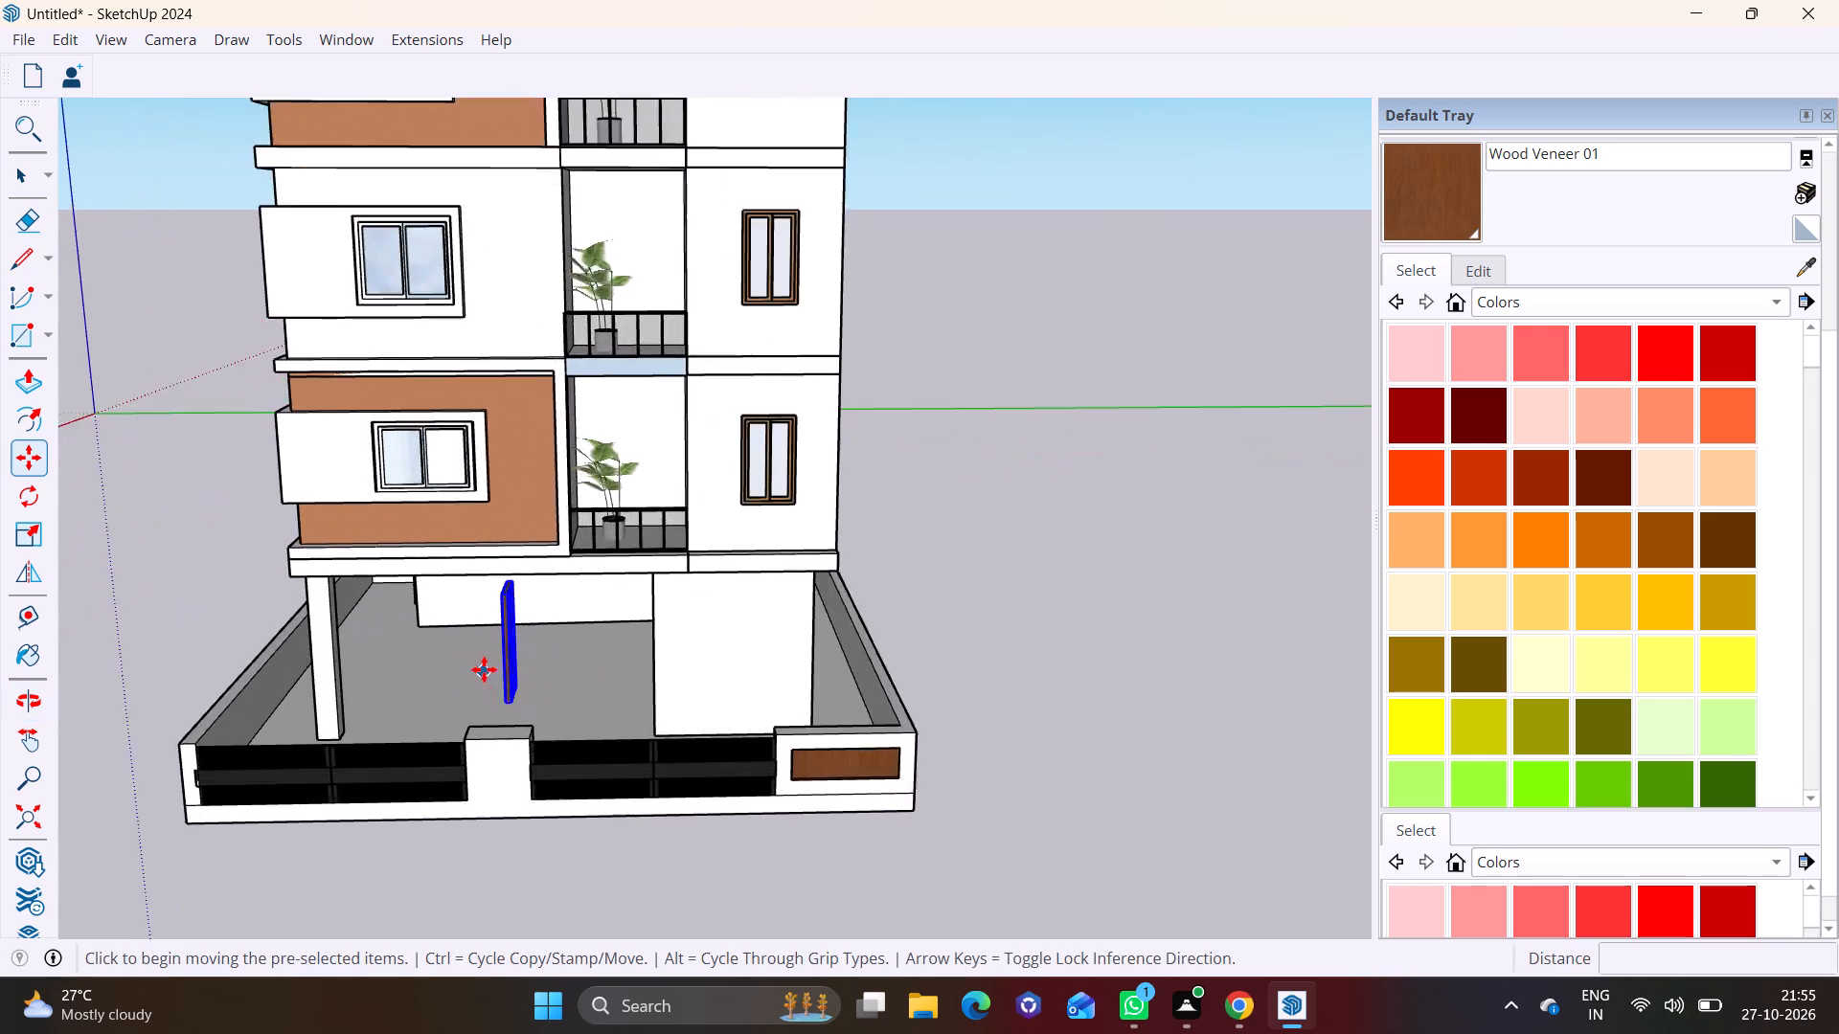
pyautogui.scroll(5, 484, 669)
pyautogui.moveTo(548, 691); pyautogui.dragTo(529, 795, button='middle')
pyautogui.scroll(4, 579, 698)
pyautogui.moveTo(586, 667); pyautogui.dragTo(629, 499, button='middle')
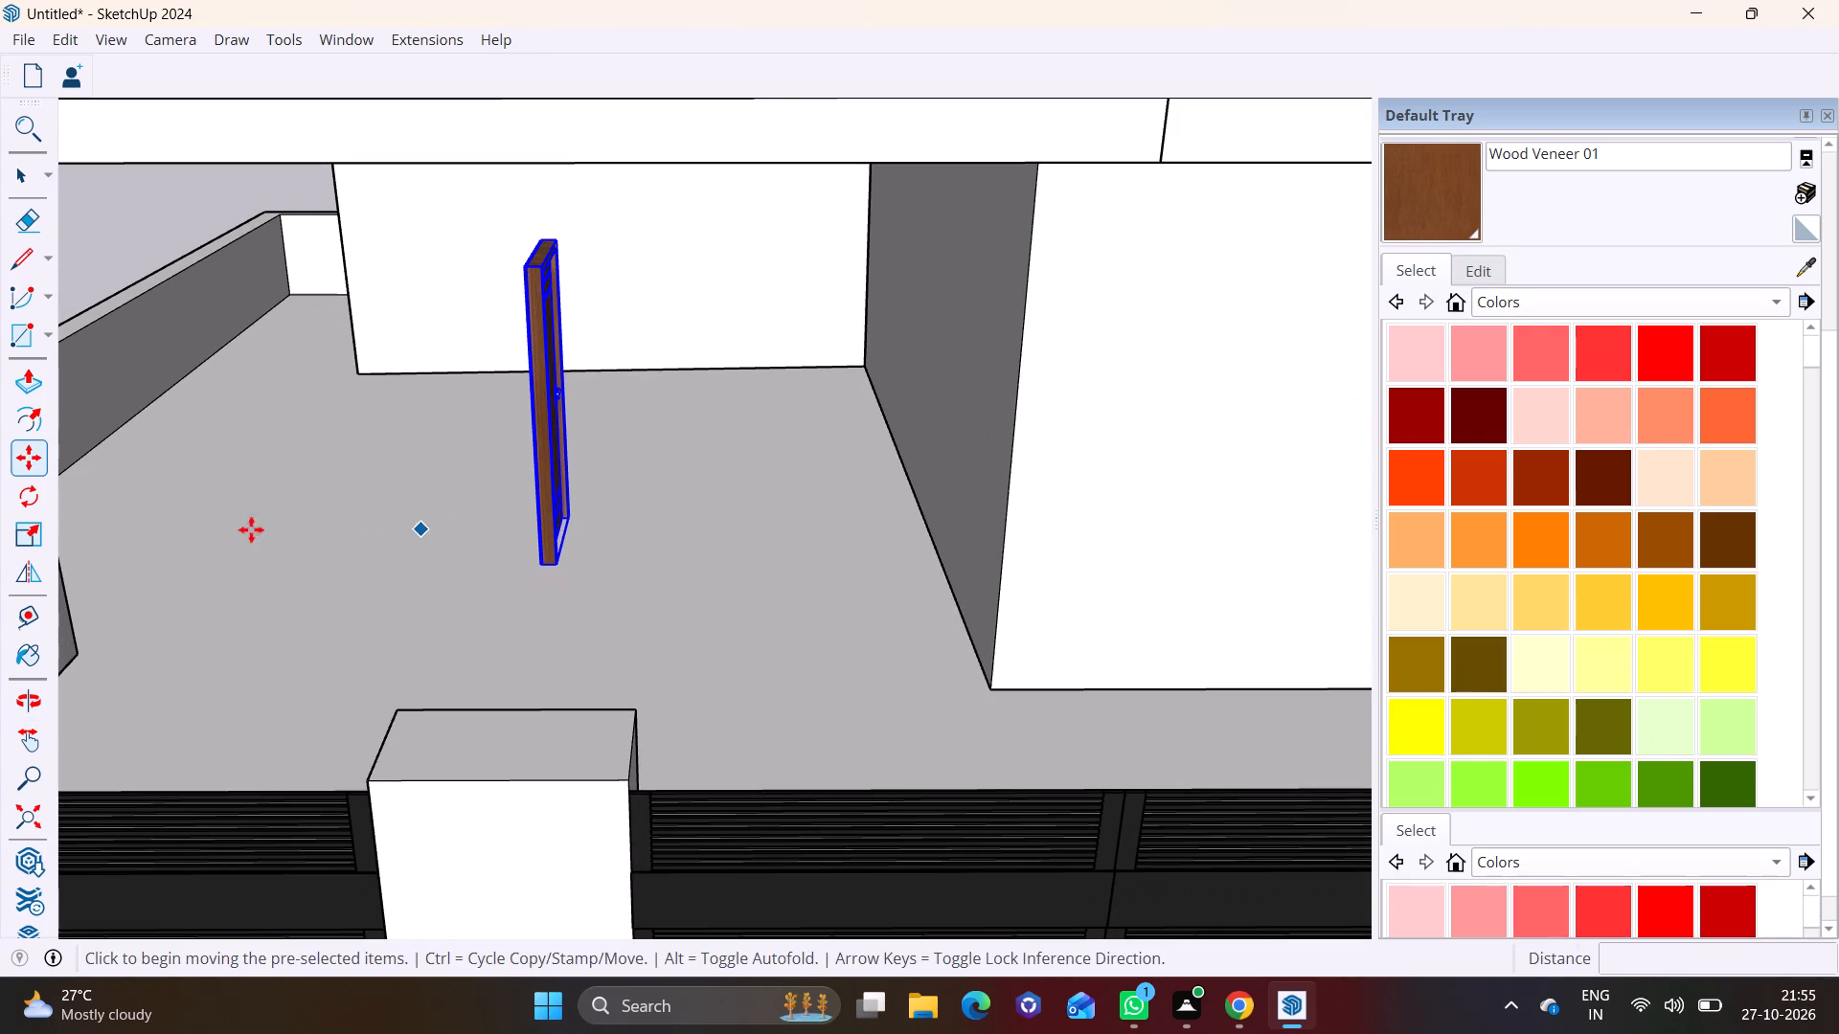
pyautogui.click(23, 488)
pyautogui.click(626, 552)
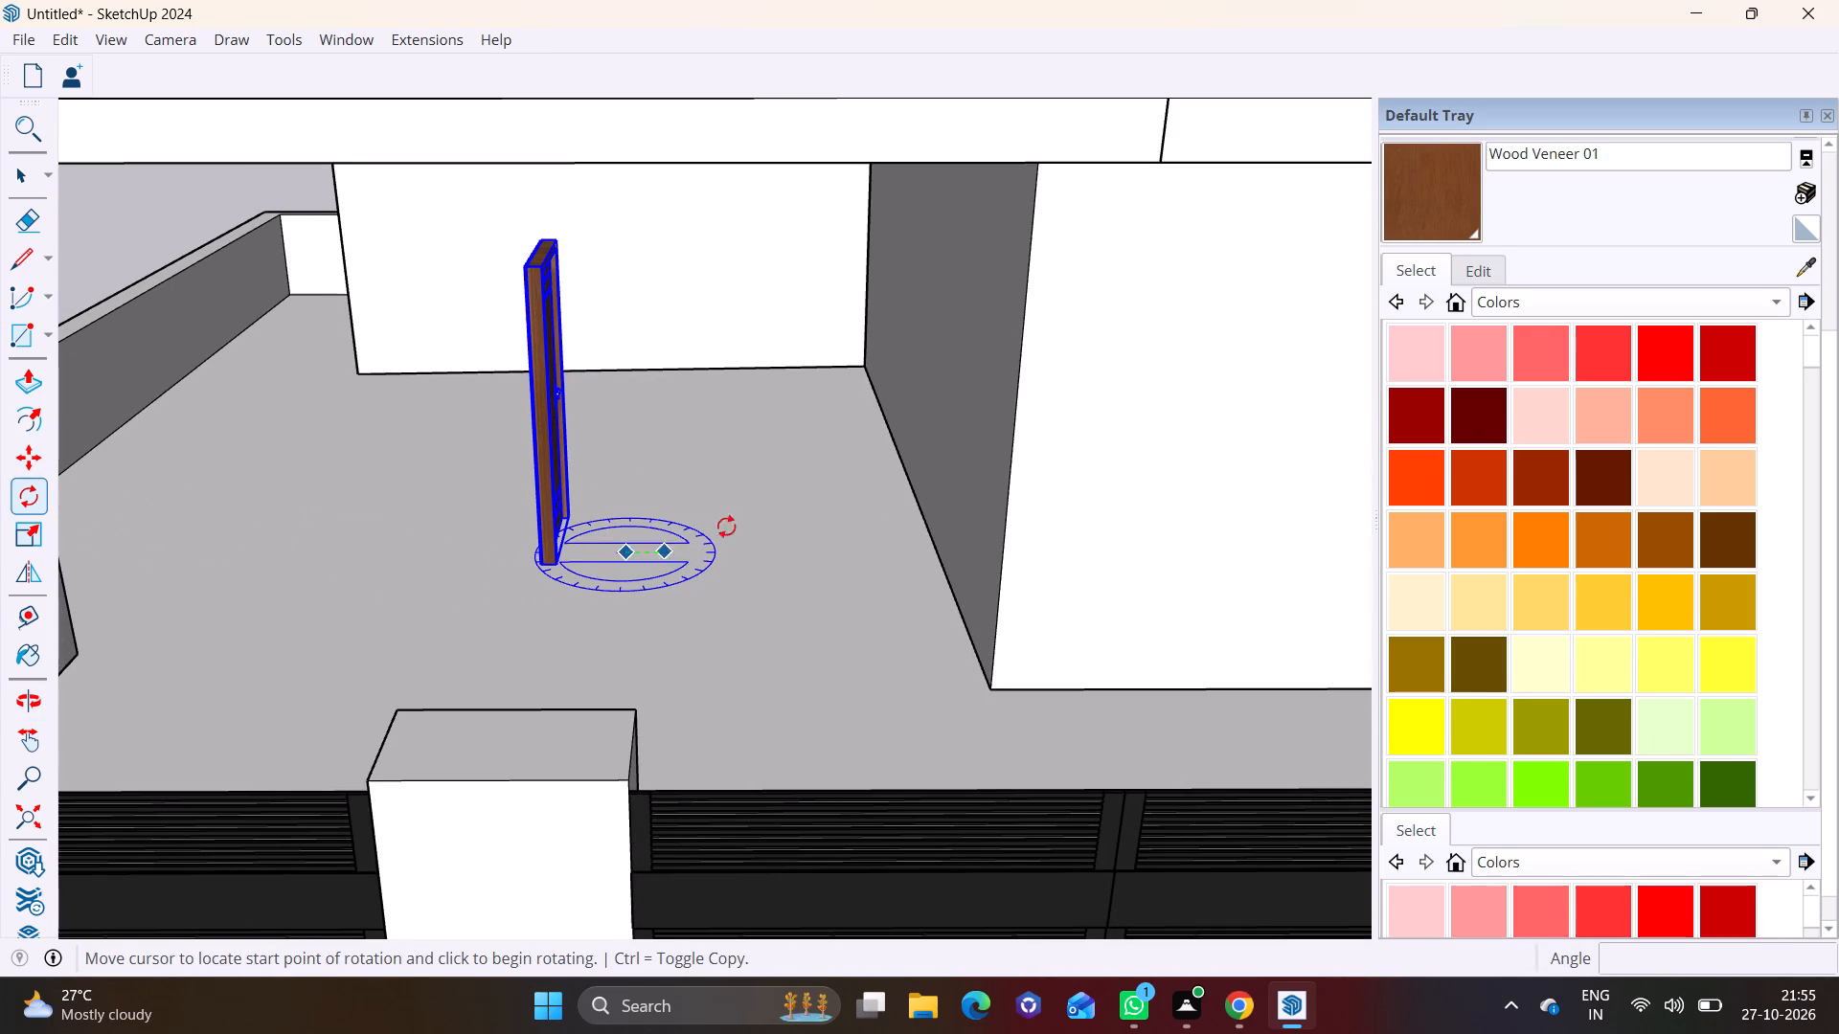
pyautogui.click(791, 556)
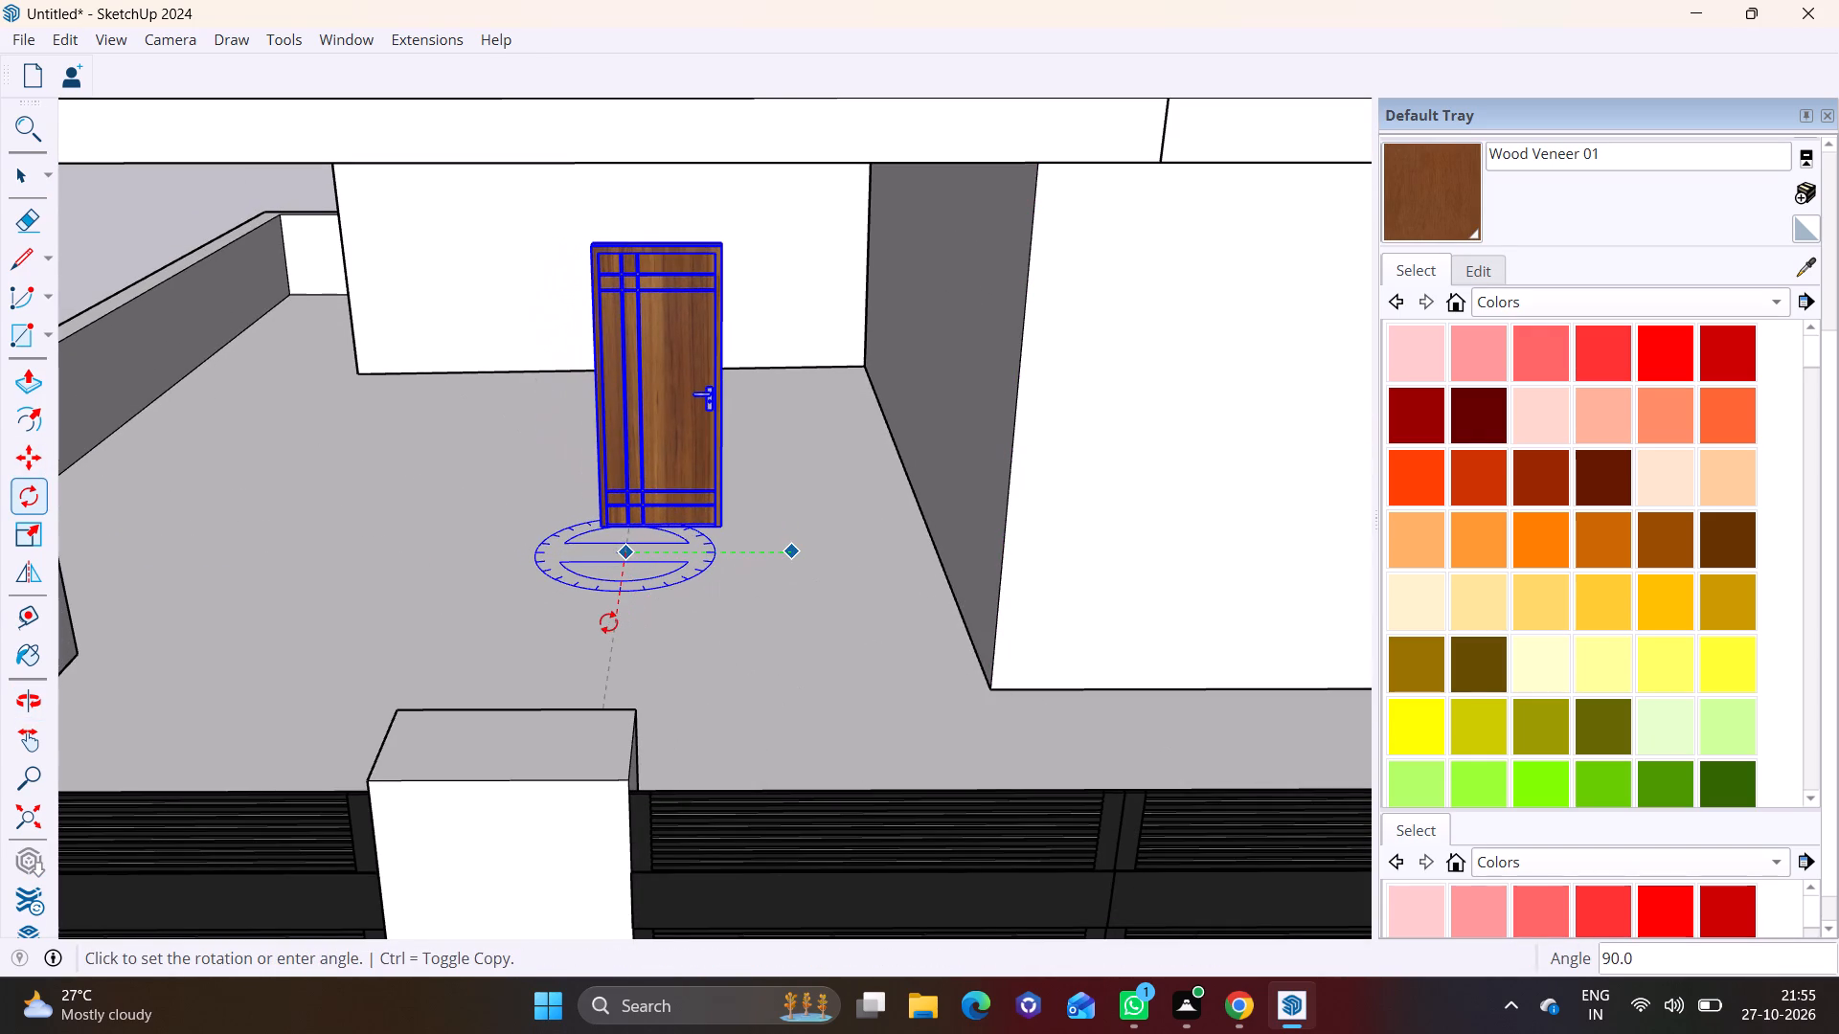
pyautogui.click(608, 622)
# Move the door by its bottom corner about 13' back across the courtyard to the foot of the rear wall.
pyautogui.press('m')
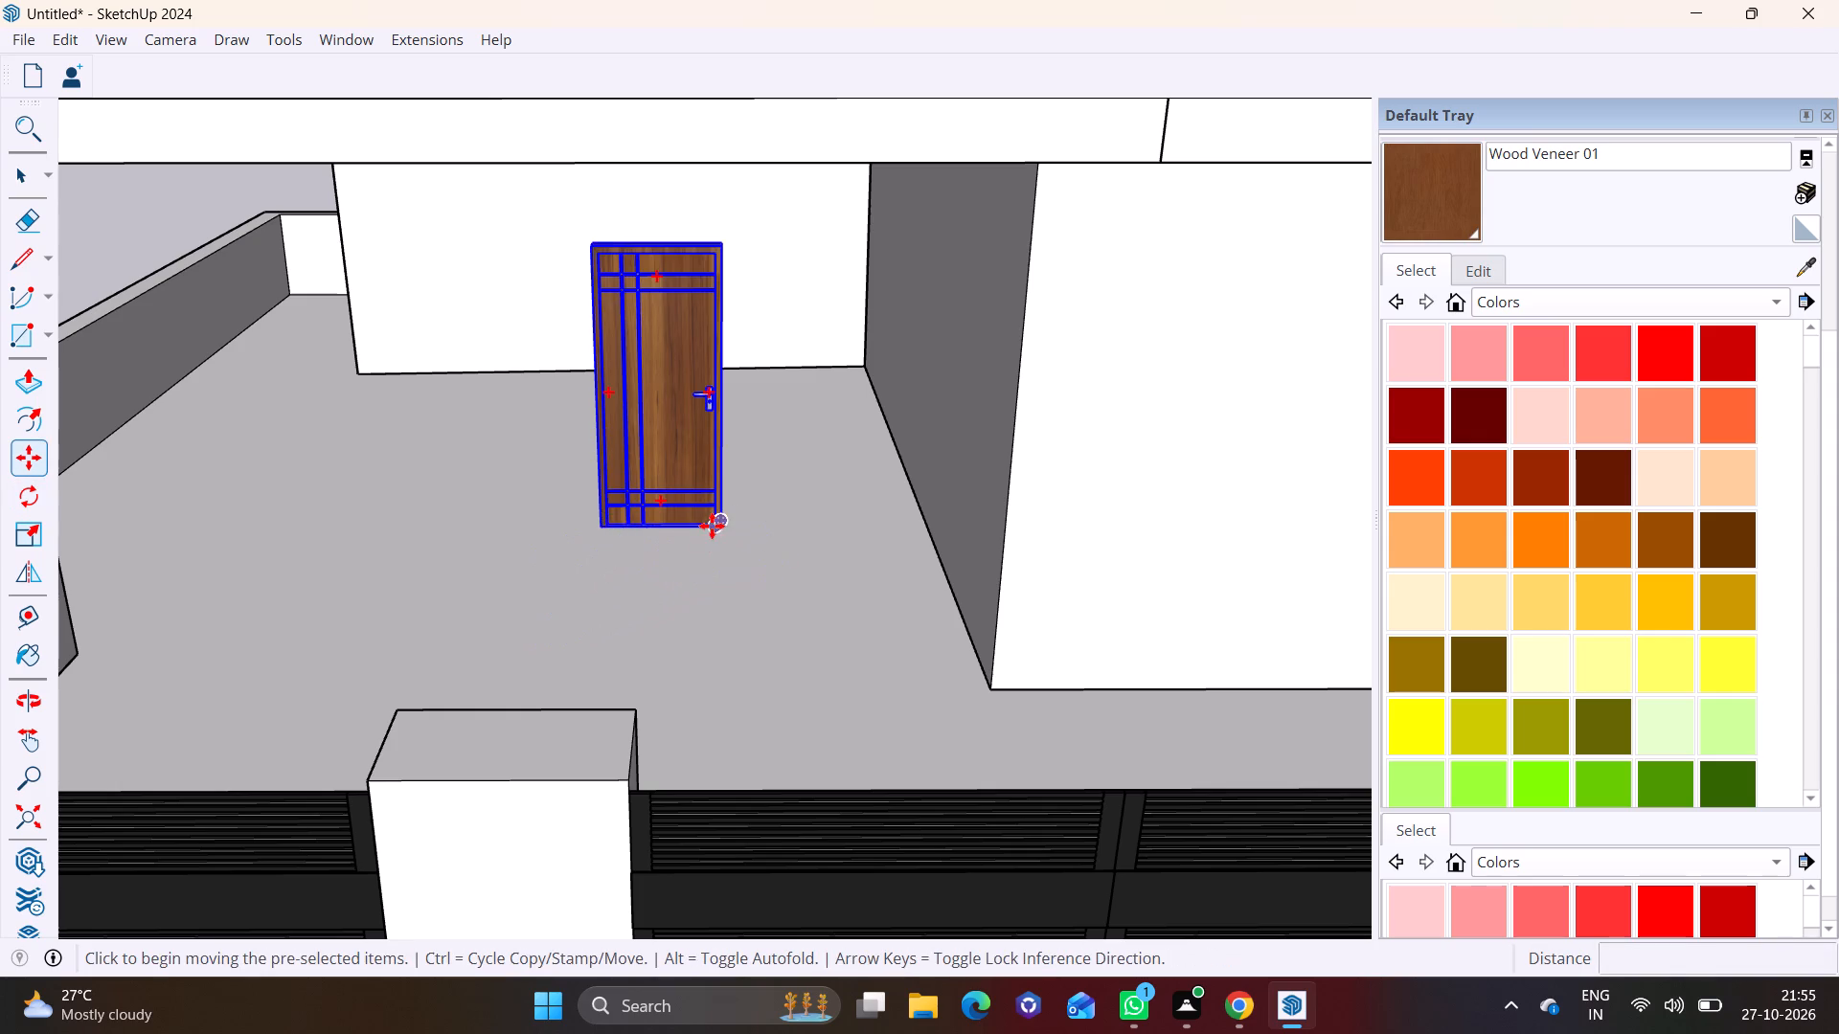
pyautogui.moveTo(712, 526); pyautogui.dragTo(715, 515)
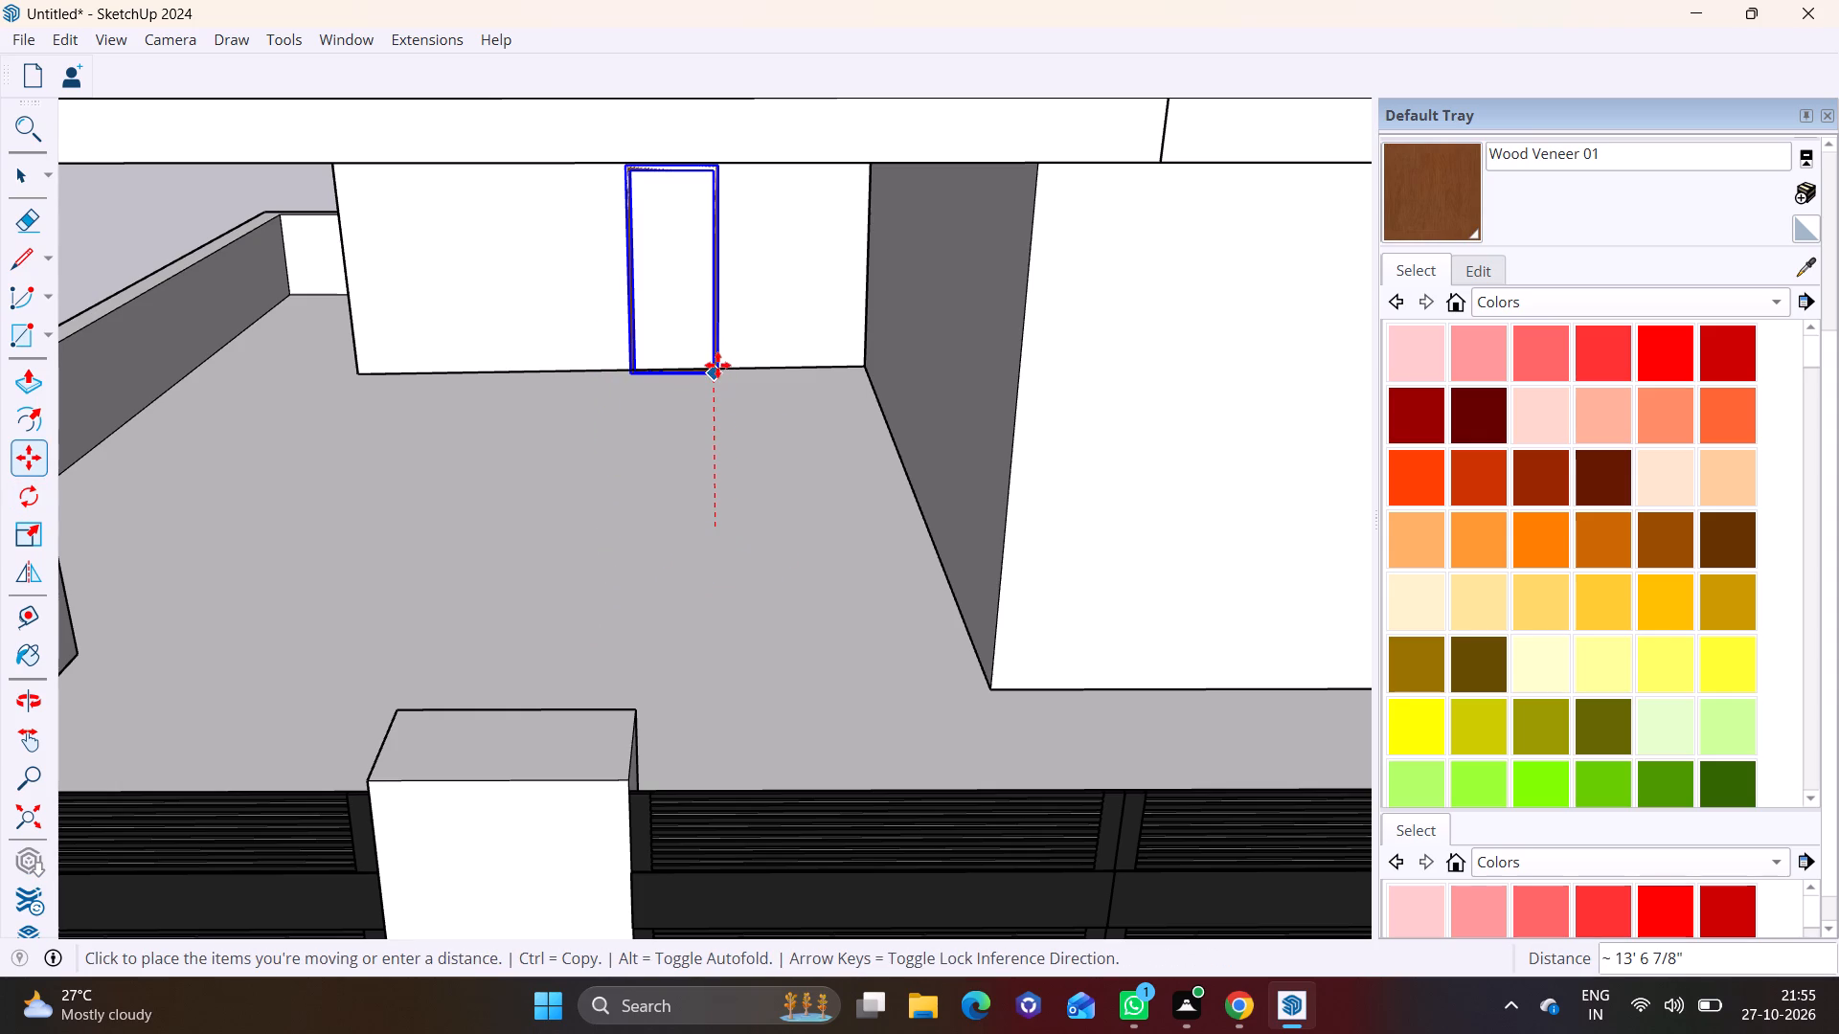
pyautogui.click(717, 380)
# Raise the door about 1' 2" above the floor against the rear wall and clear the door selection.
pyautogui.moveTo(641, 476); pyautogui.dragTo(982, 418, button='middle')
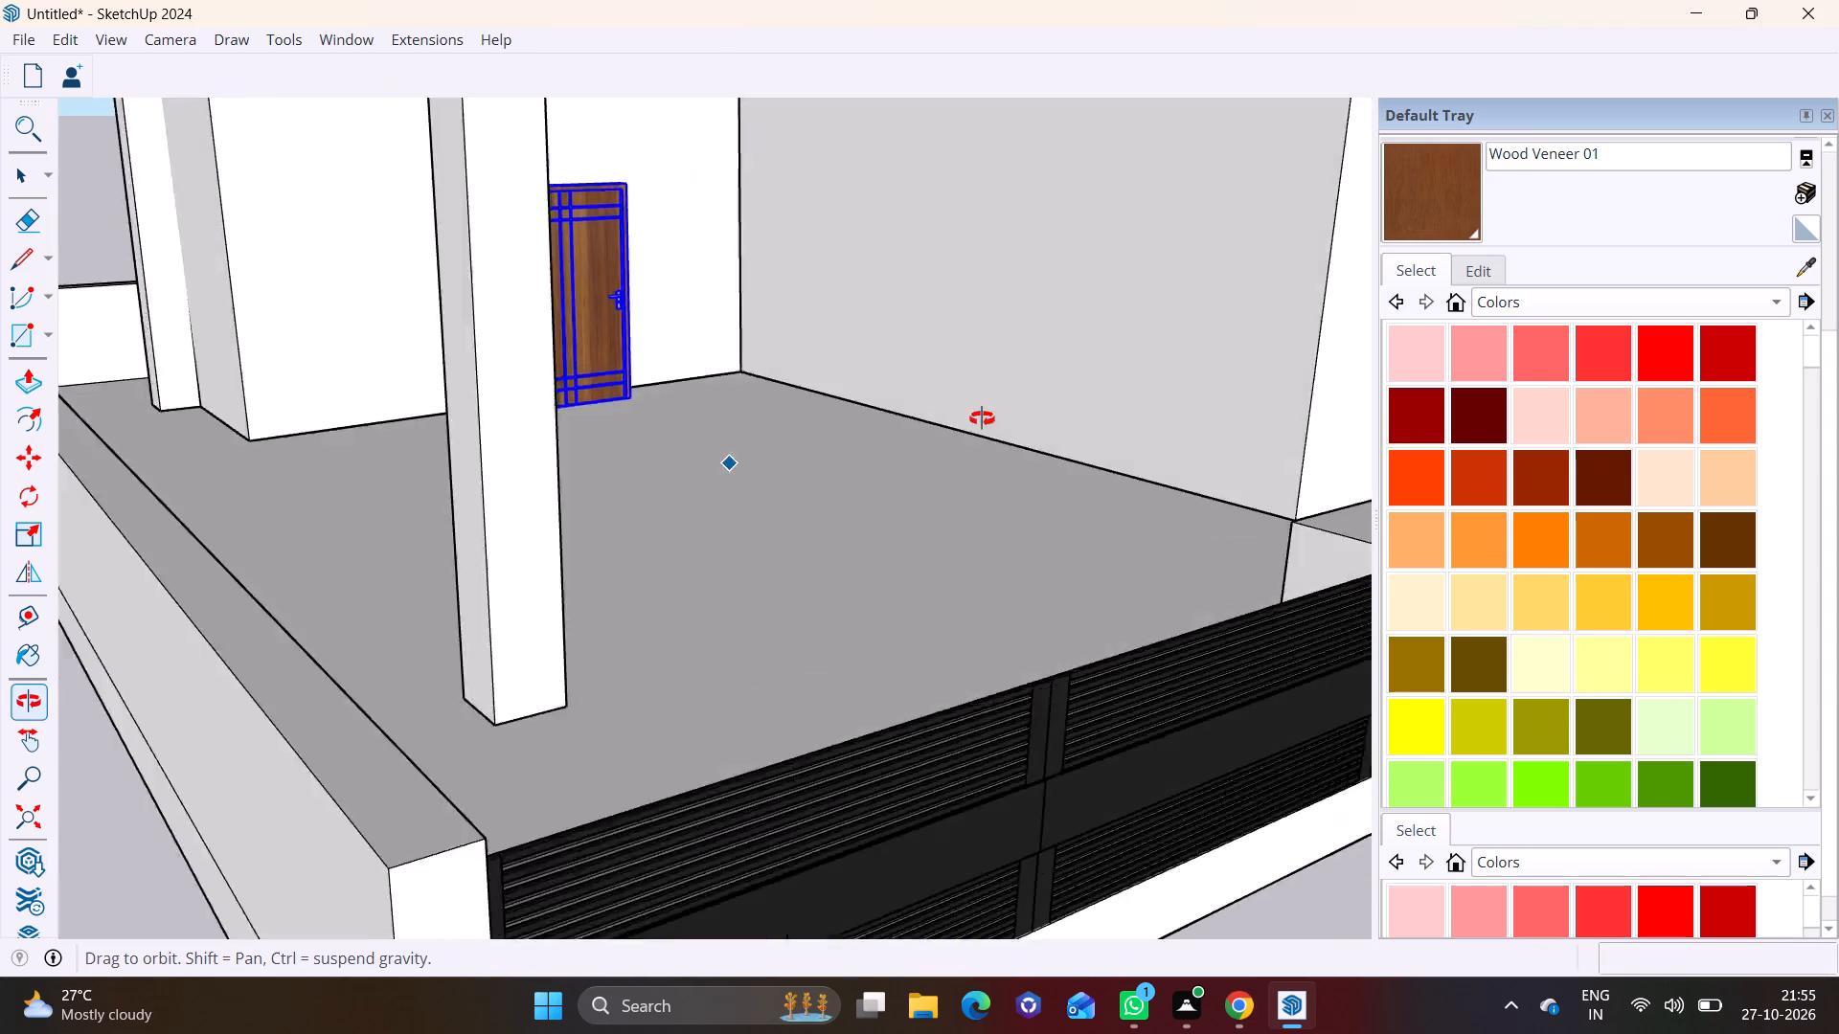
pyautogui.moveTo(982, 418); pyautogui.dragTo(1141, 402, button='middle')
pyautogui.scroll(4, 516, 349)
pyautogui.keyDown('shift'); pyautogui.moveTo(572, 414); pyautogui.dragTo(599, 557, button='middle'); pyautogui.keyUp('shift')
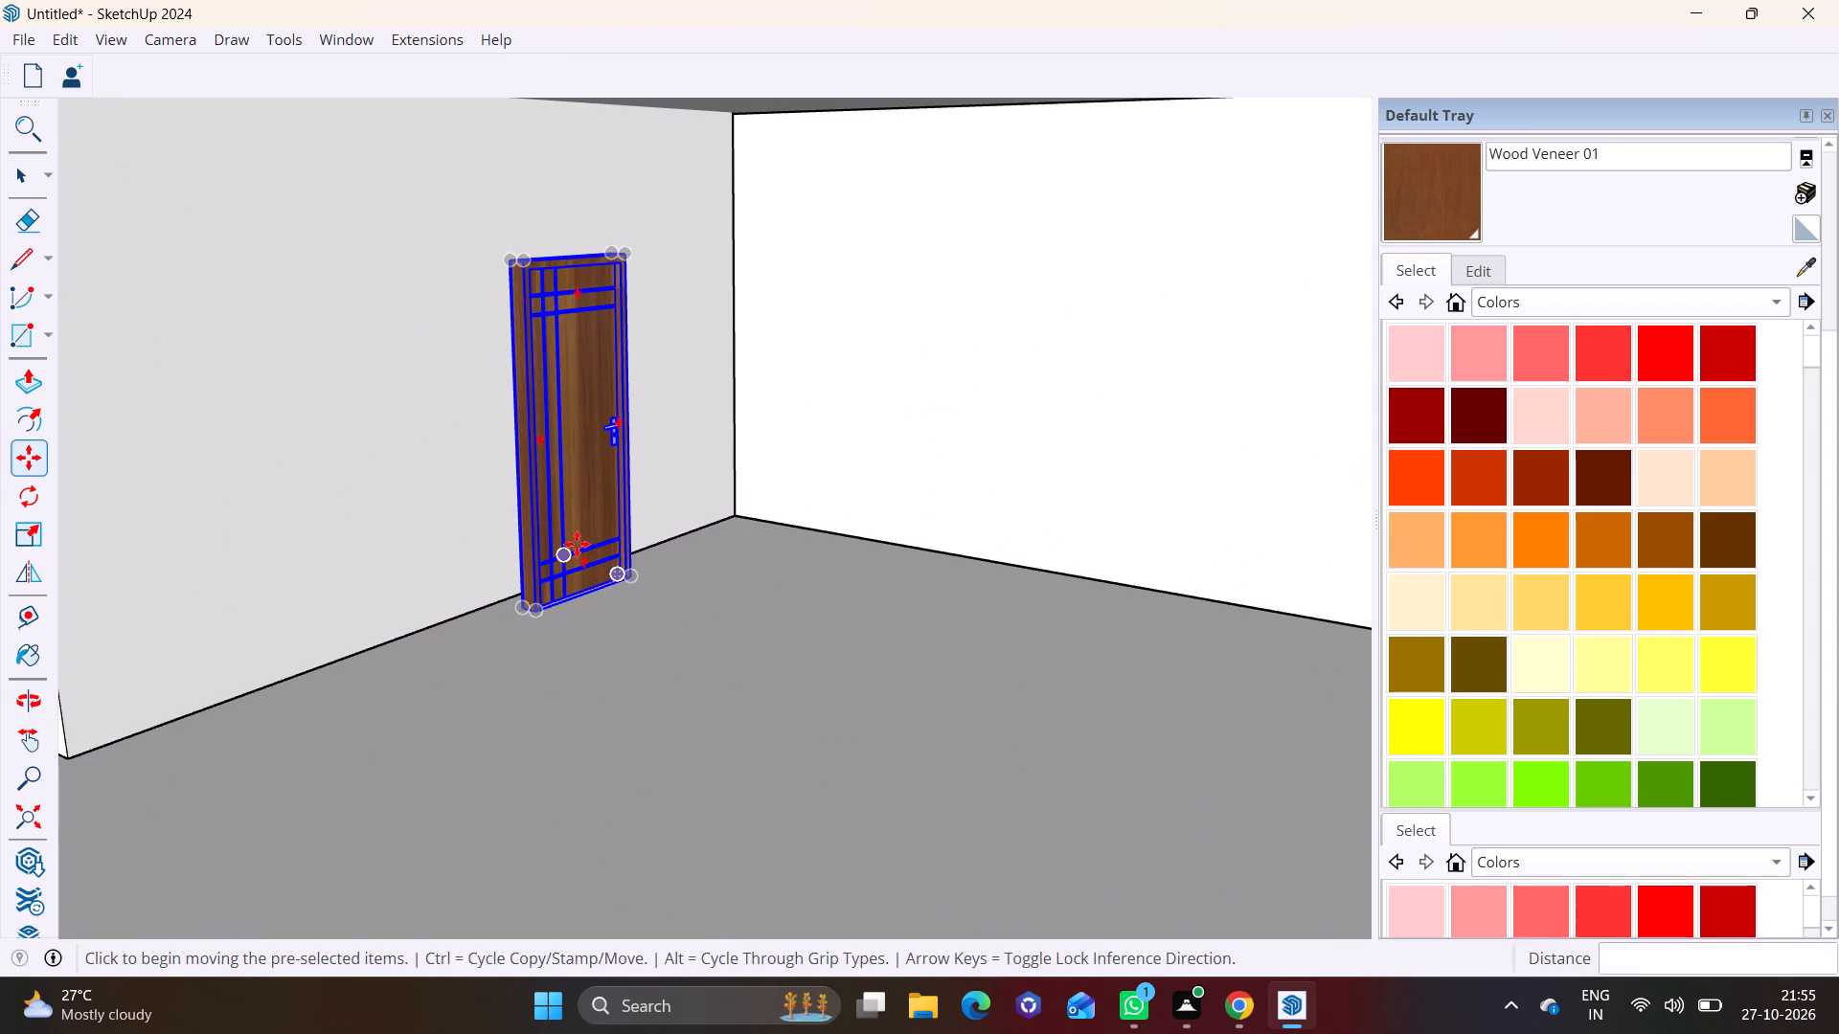
pyautogui.click(577, 544)
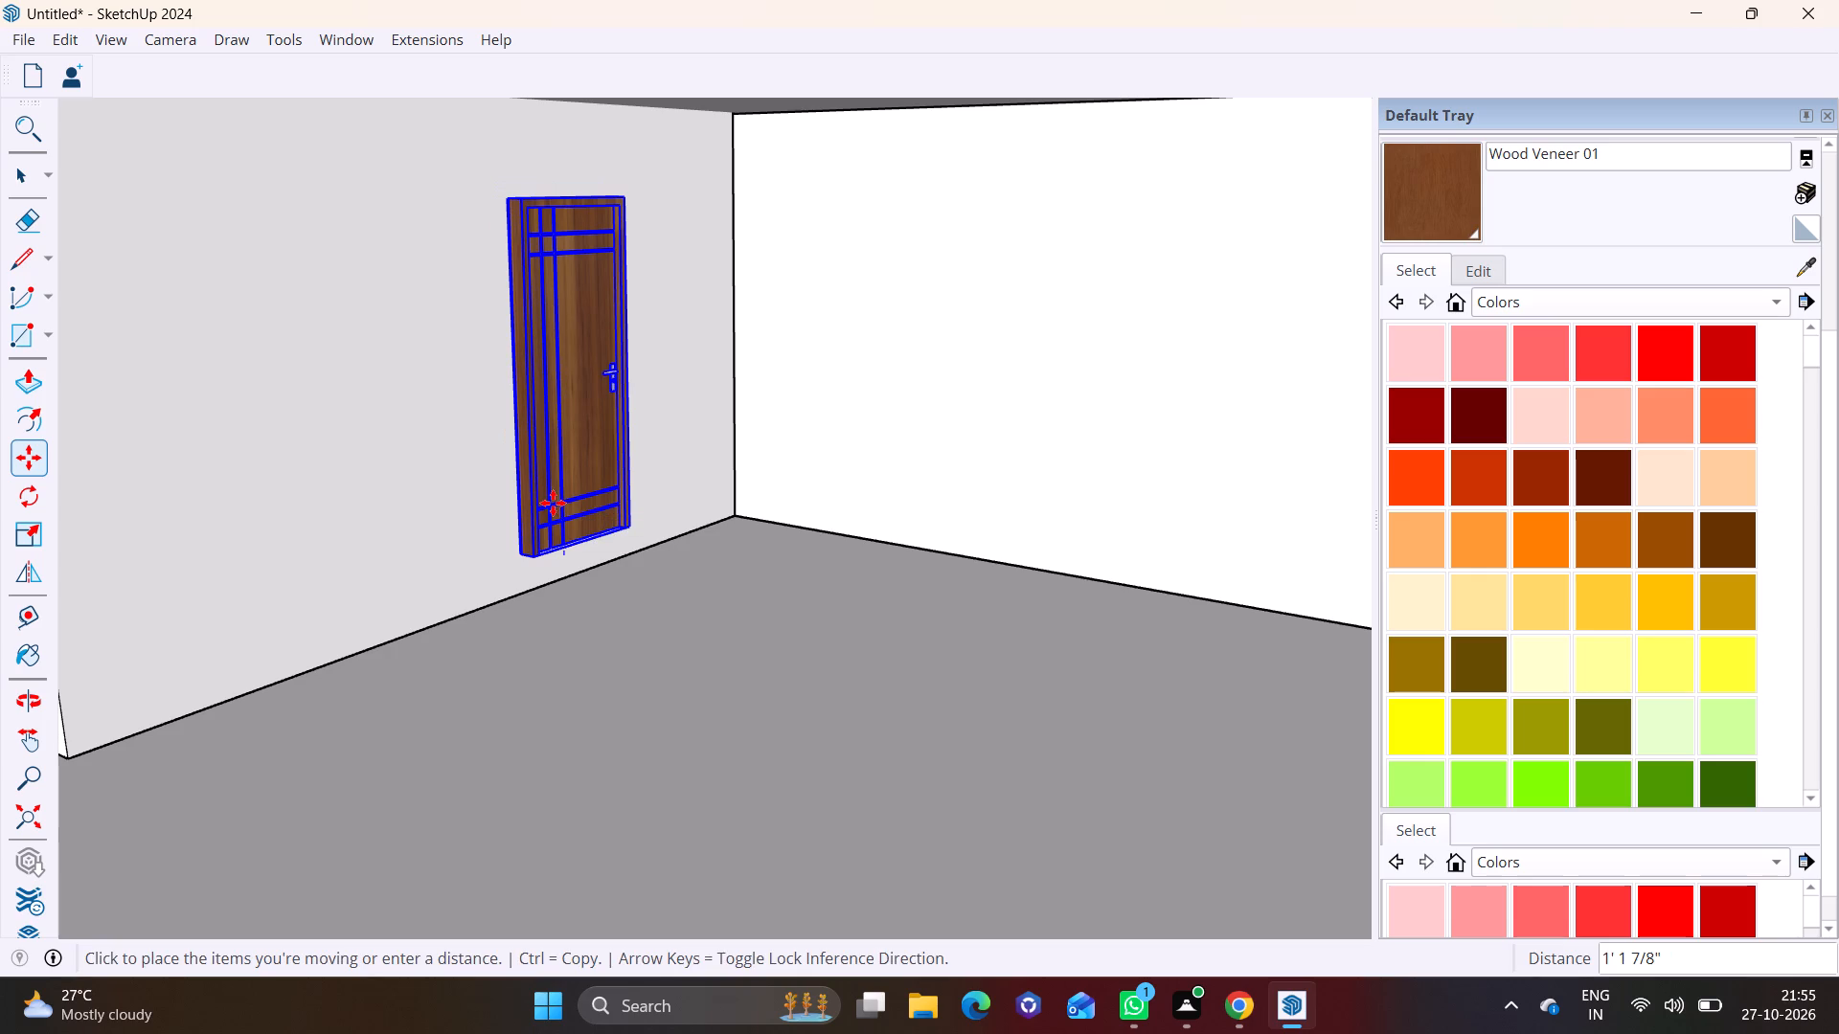
pyautogui.click(553, 503)
pyautogui.press('space')
pyautogui.click(669, 584)
# Search 3D Warehouse for CAR.
pyautogui.scroll(-13, 673, 611)
pyautogui.moveTo(699, 653); pyautogui.dragTo(302, 645, button='middle')
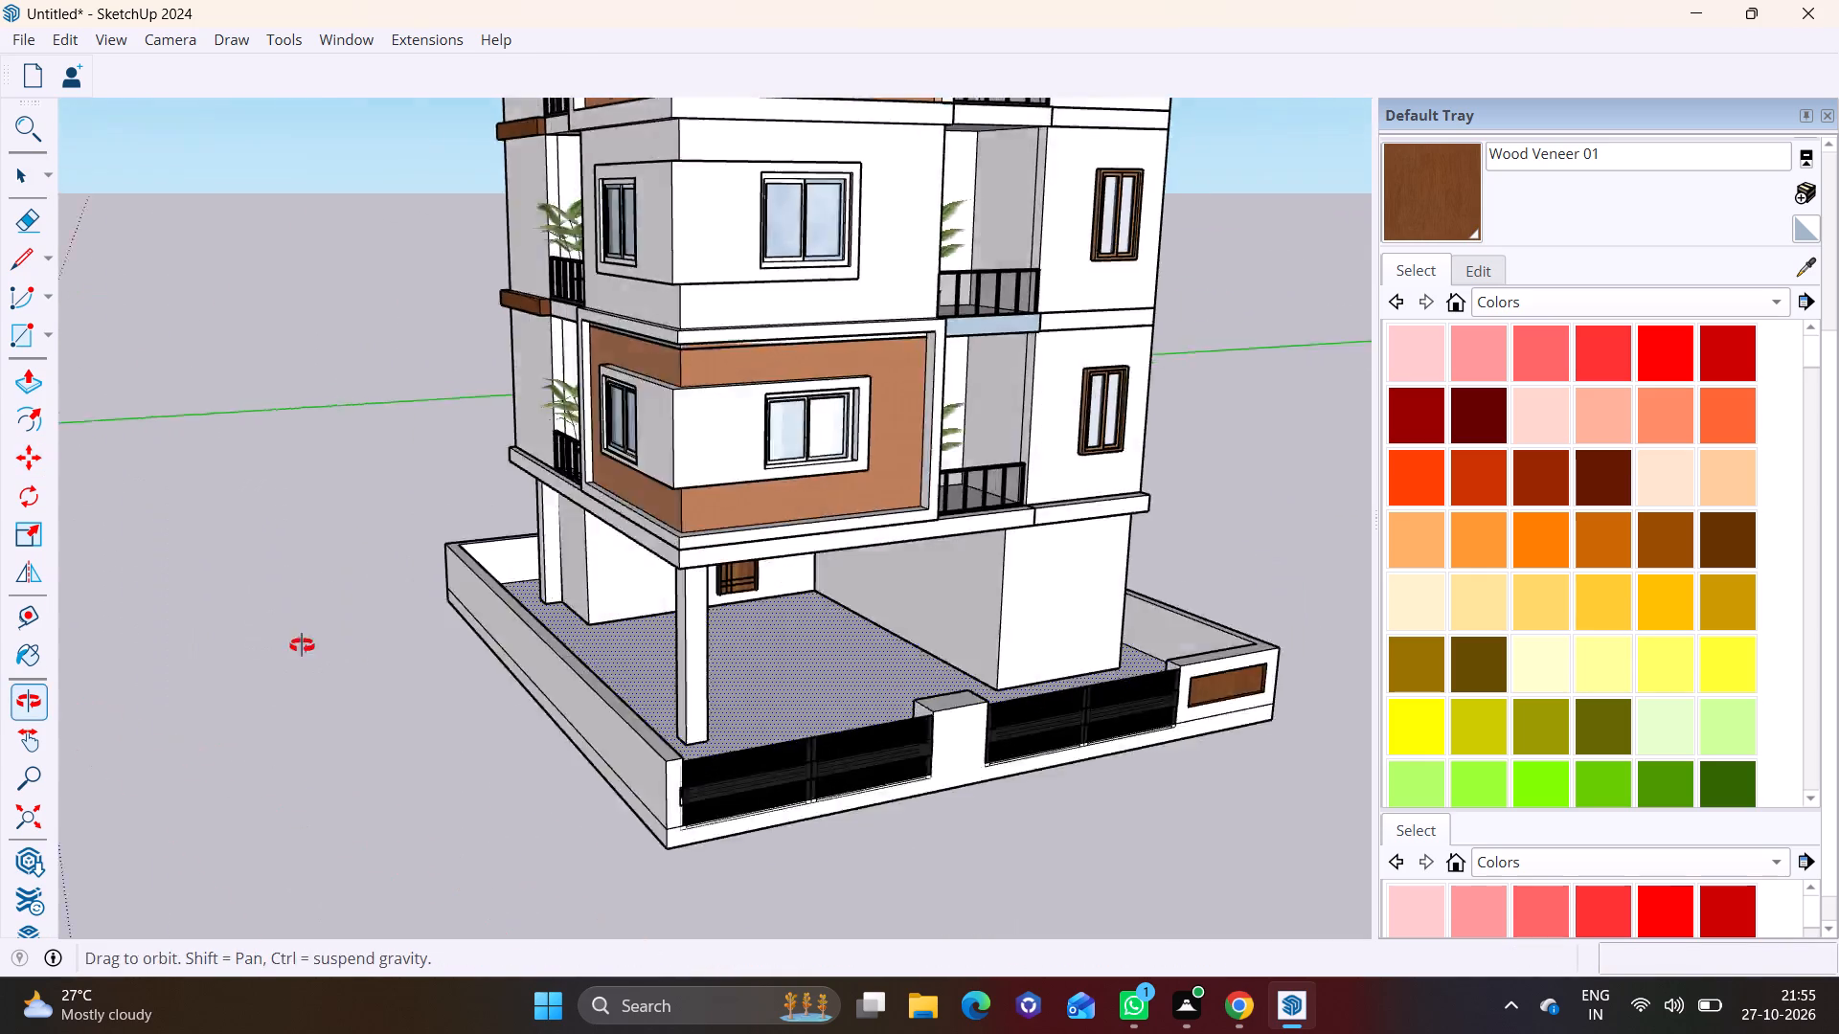
pyautogui.moveTo(302, 645); pyautogui.dragTo(256, 637, button='middle')
pyautogui.scroll(-7, 642, 629)
pyautogui.moveTo(770, 636); pyautogui.dragTo(964, 588, button='middle')
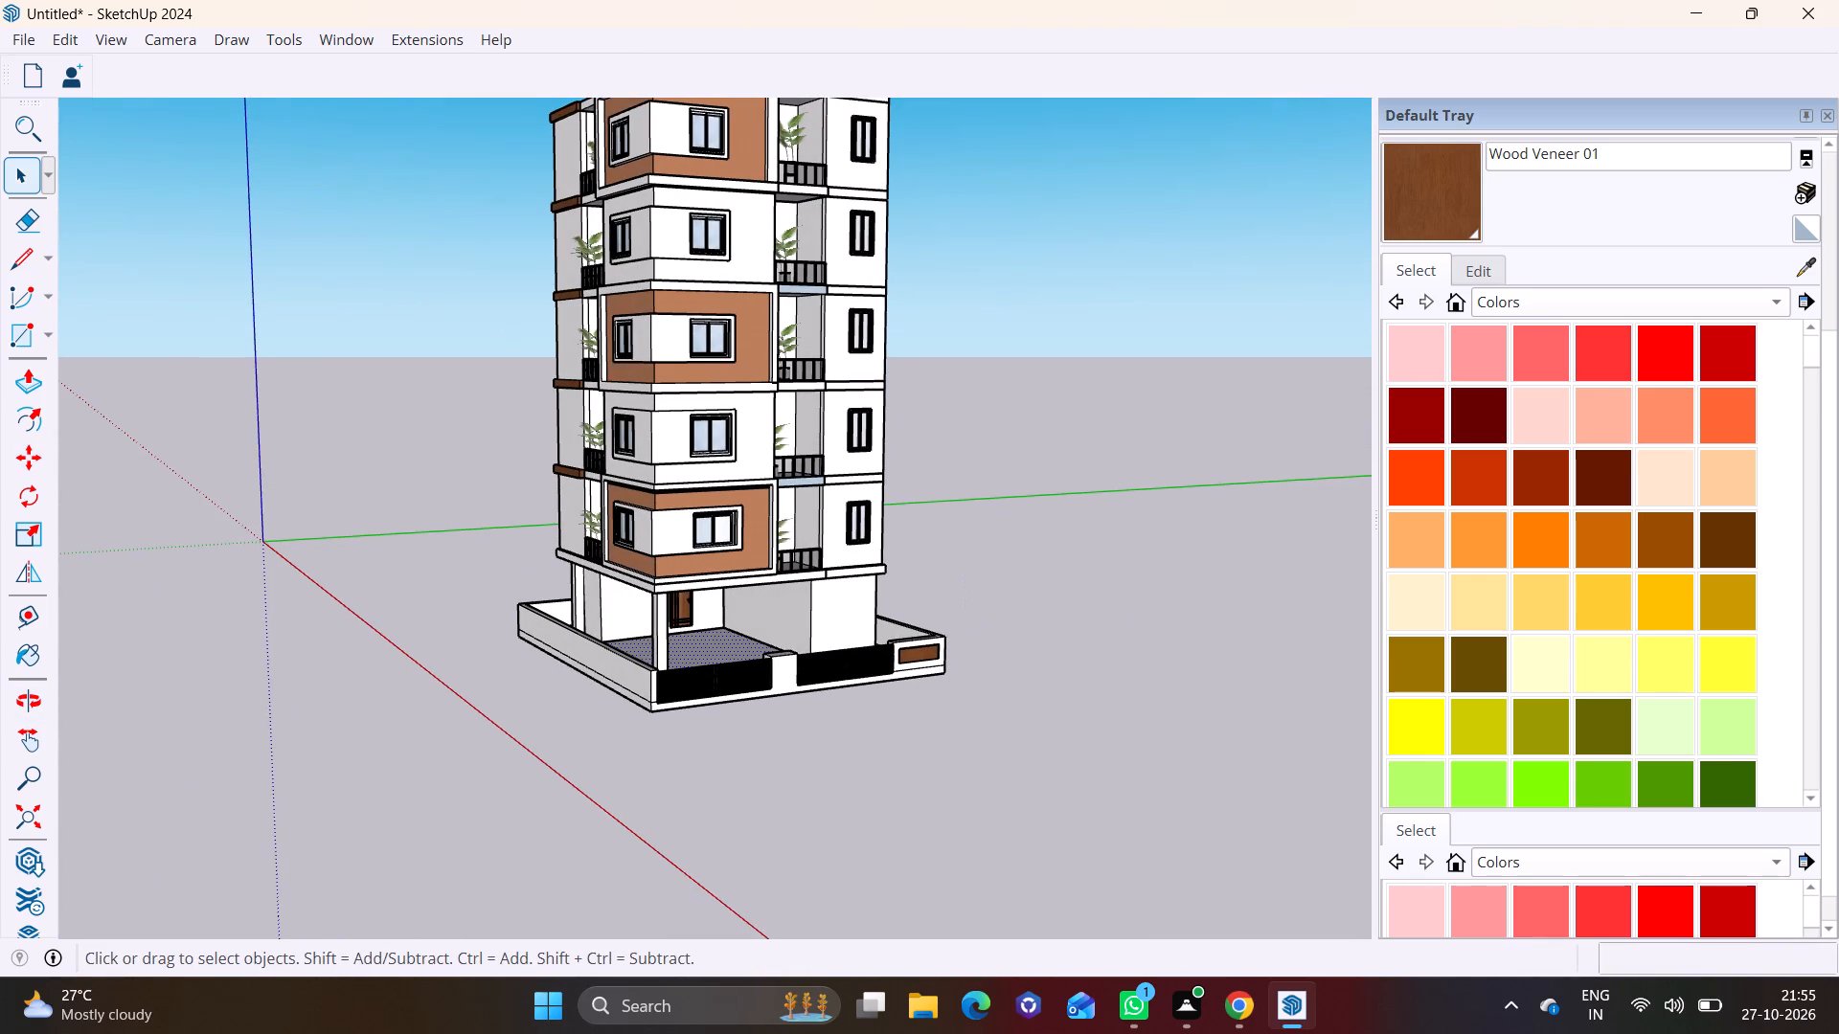
pyautogui.click(354, 40)
pyautogui.click(431, 236)
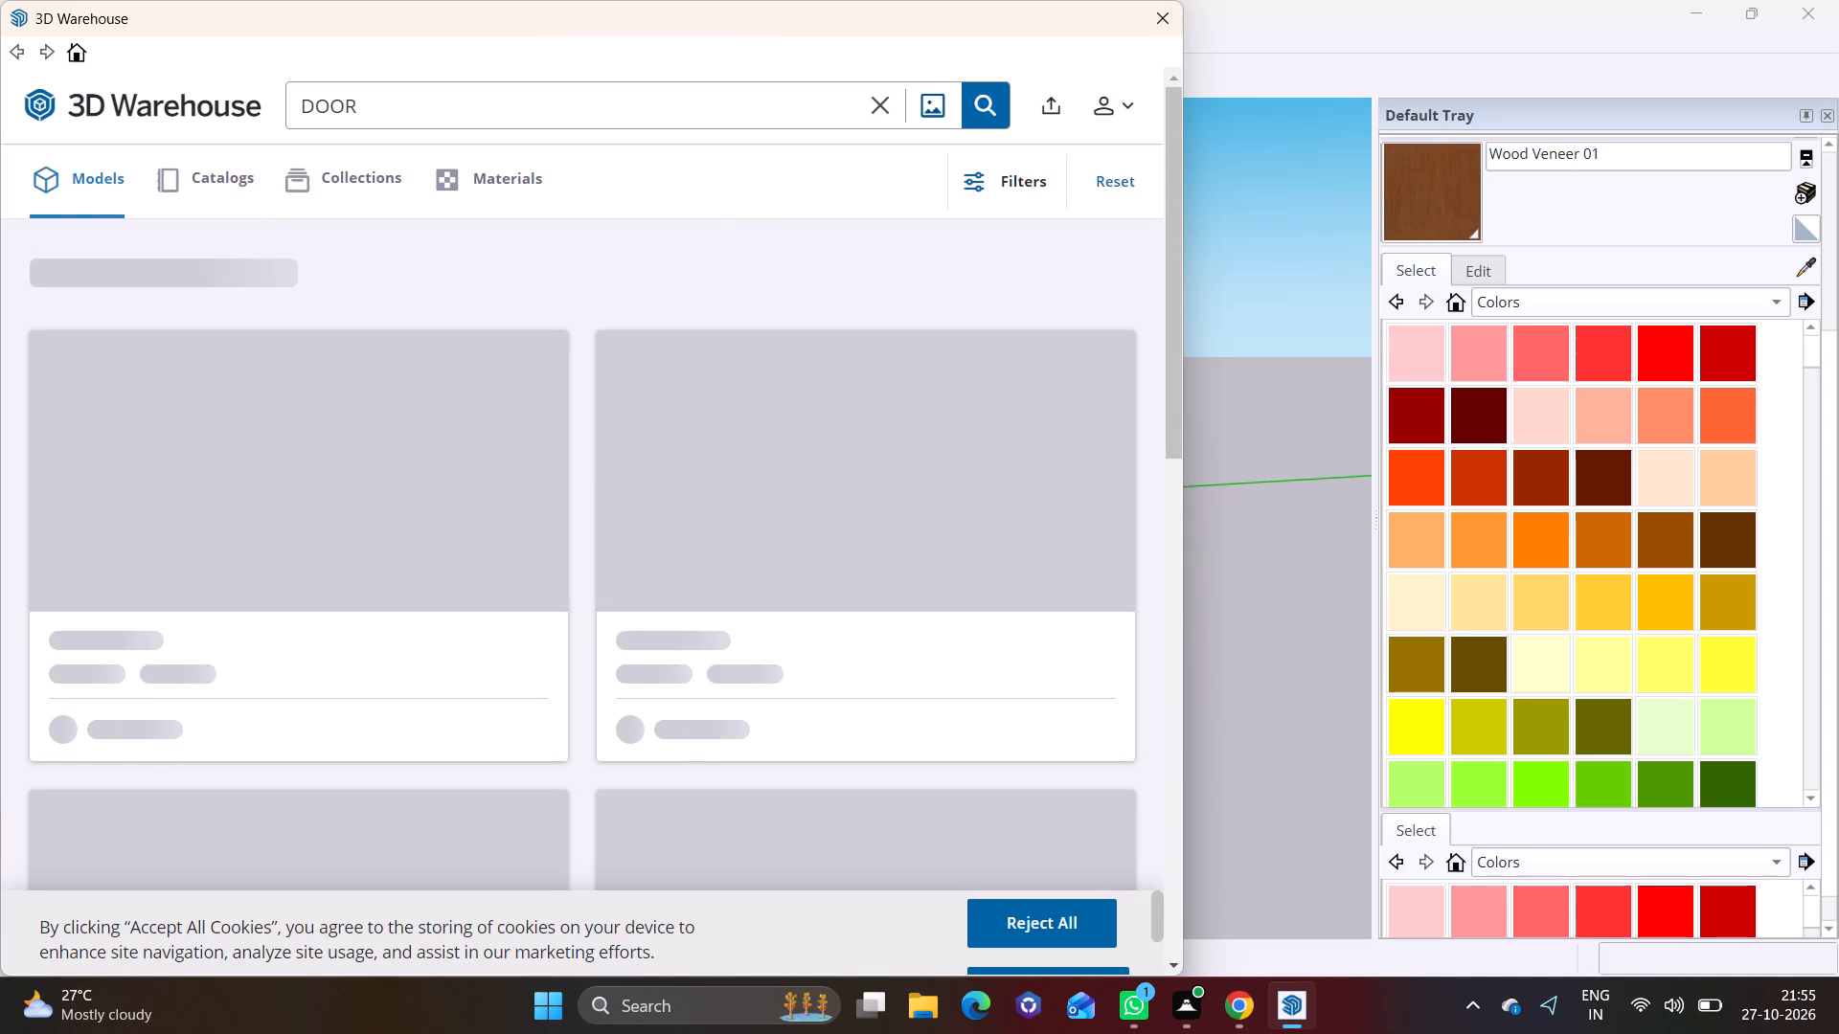
pyautogui.click(881, 106)
pyautogui.click(434, 104)
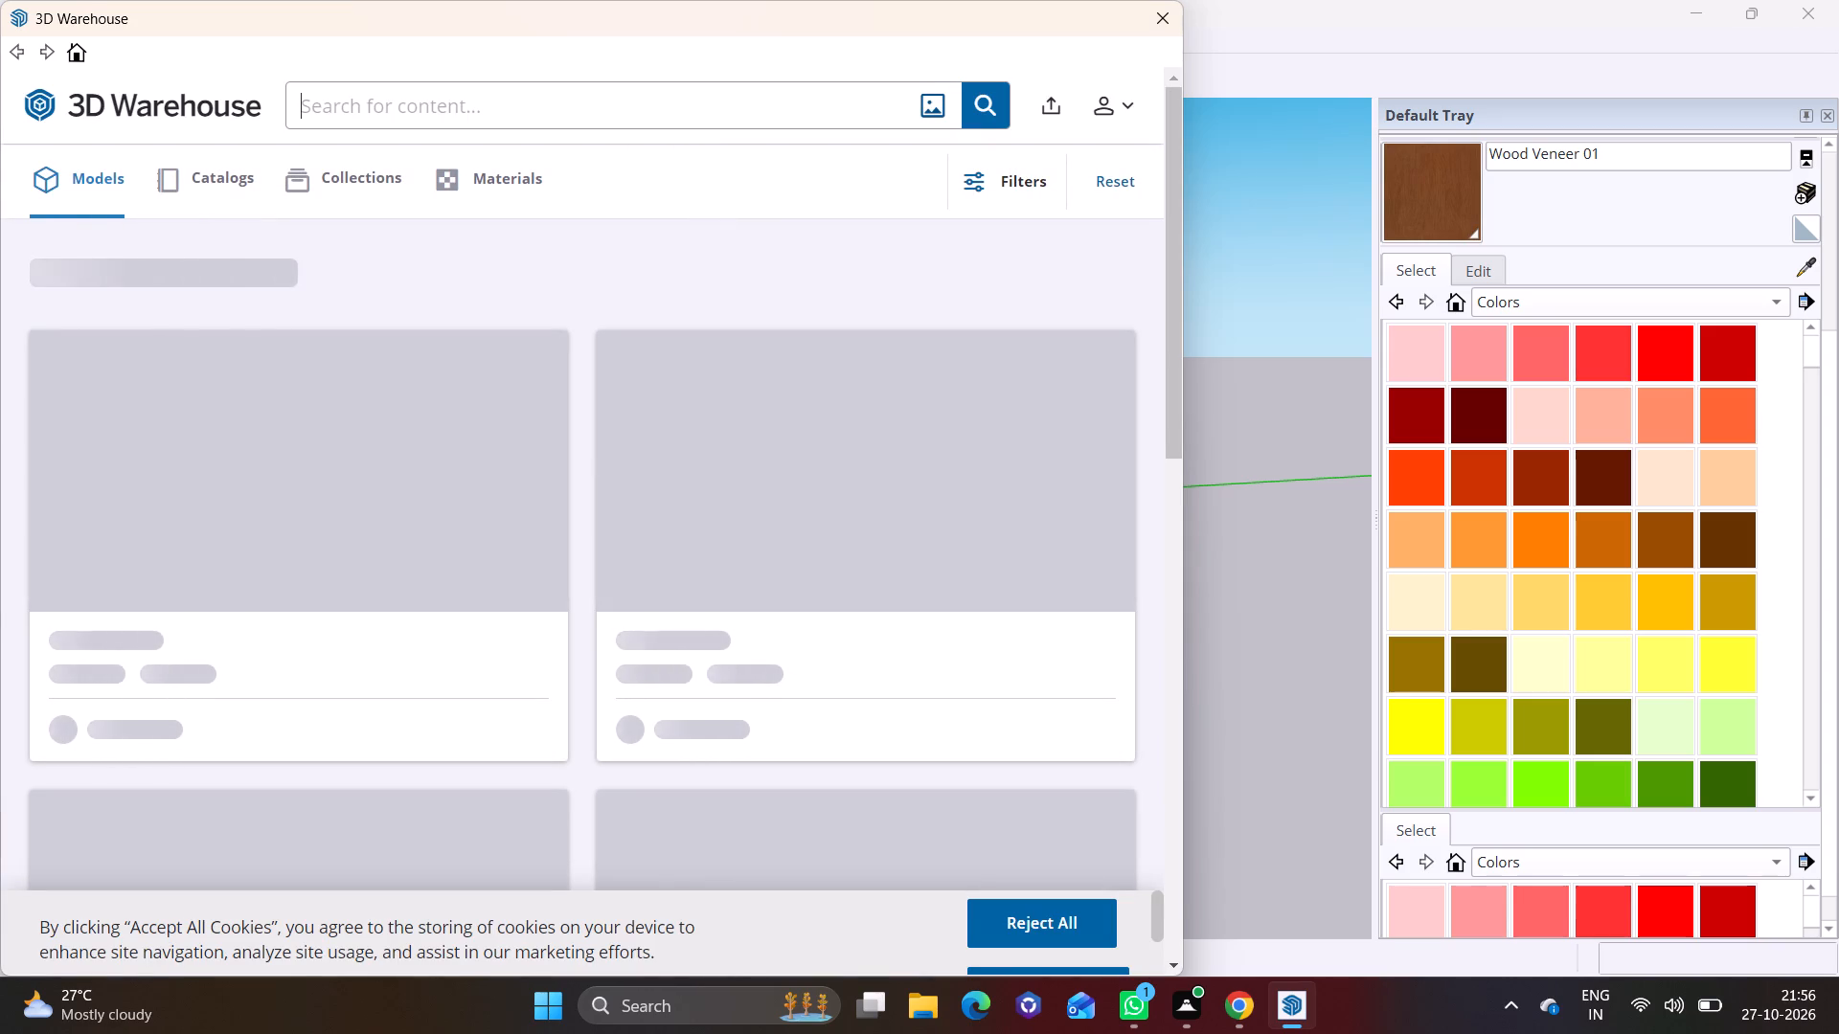
pyautogui.write('CAR')
pyautogui.press('Return')
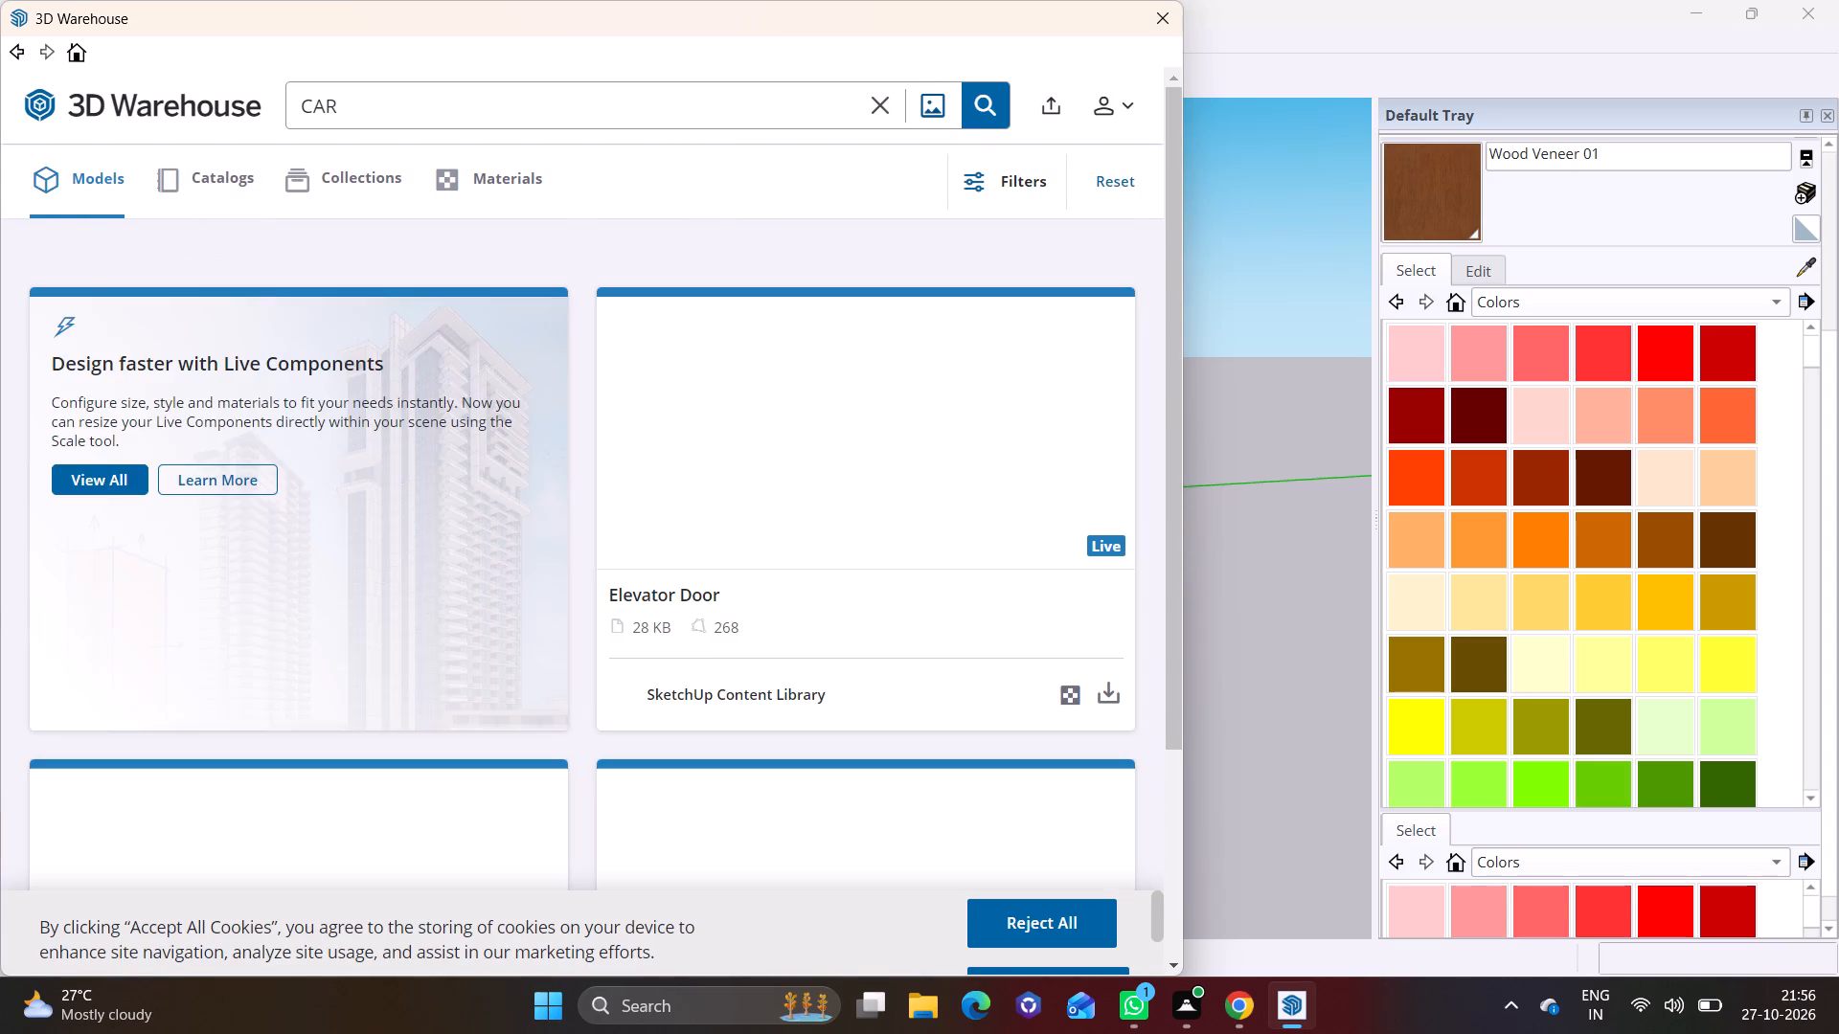
# Load the Car Bmw M4 model directly and place it in the ground-level parking space behind the front gate.
pyautogui.scroll(-5, 676, 587)
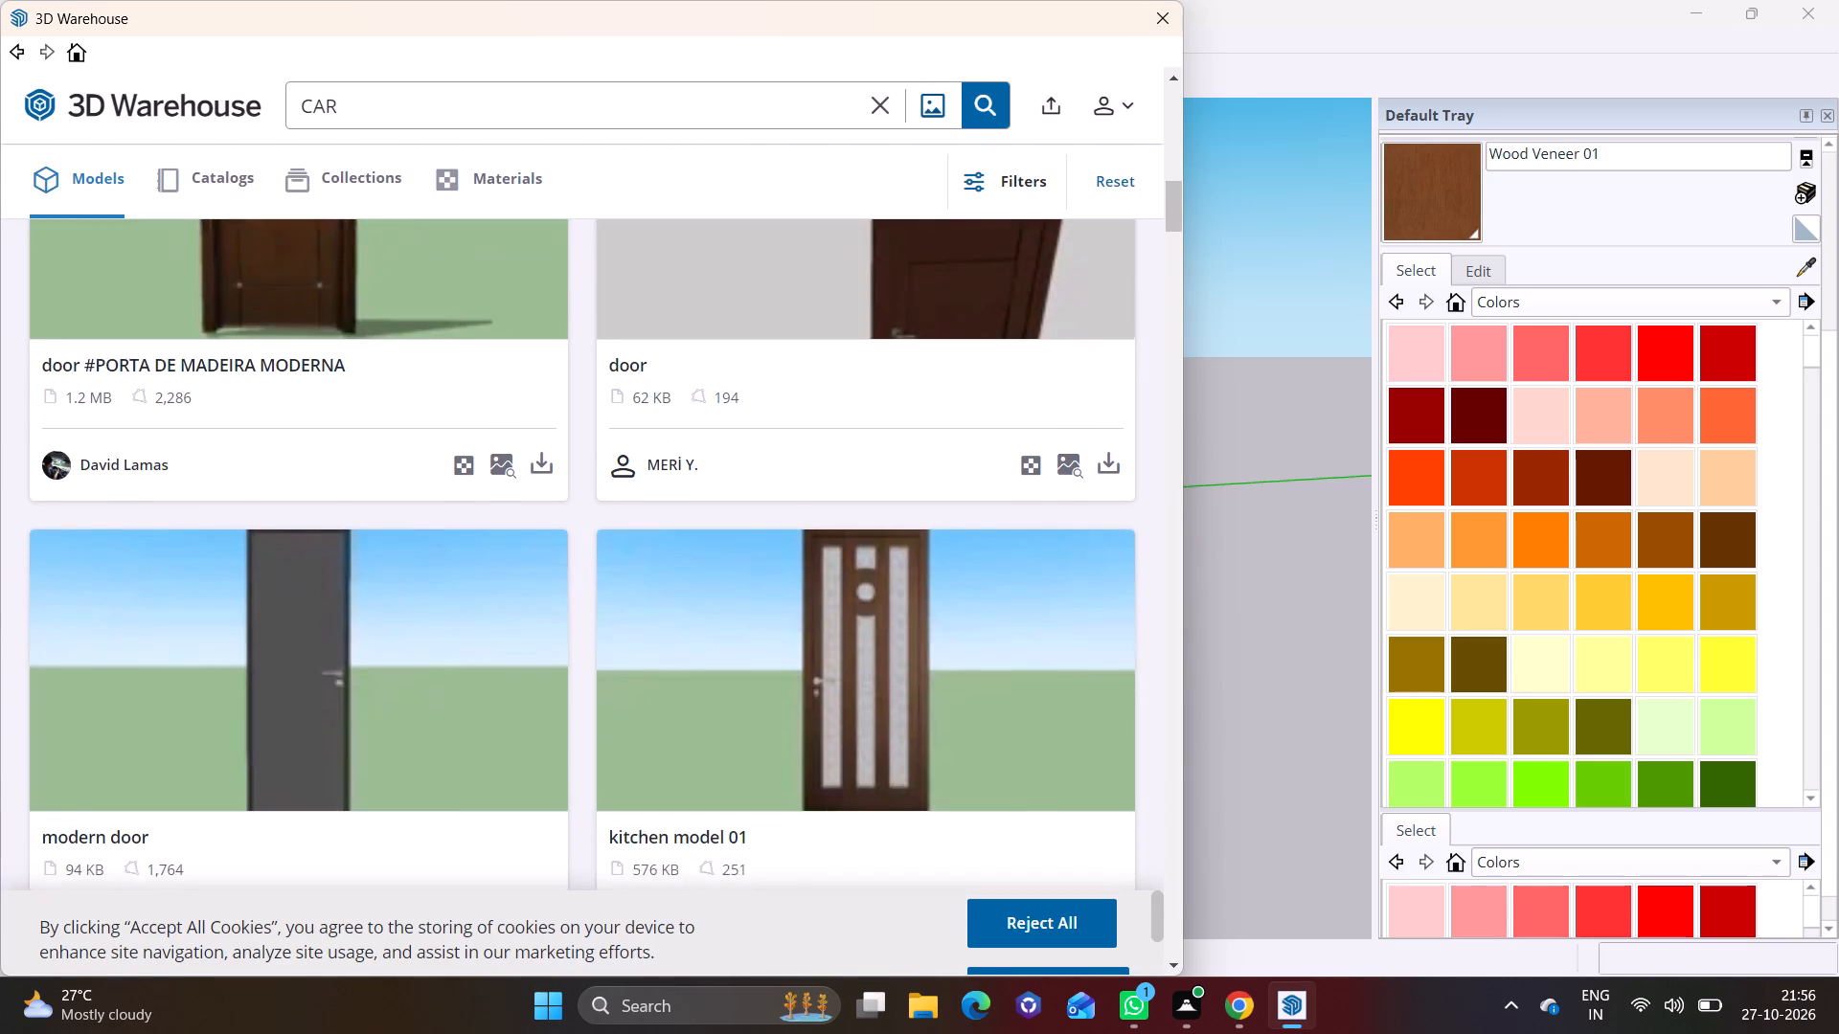
pyautogui.scroll(12, 682, 582)
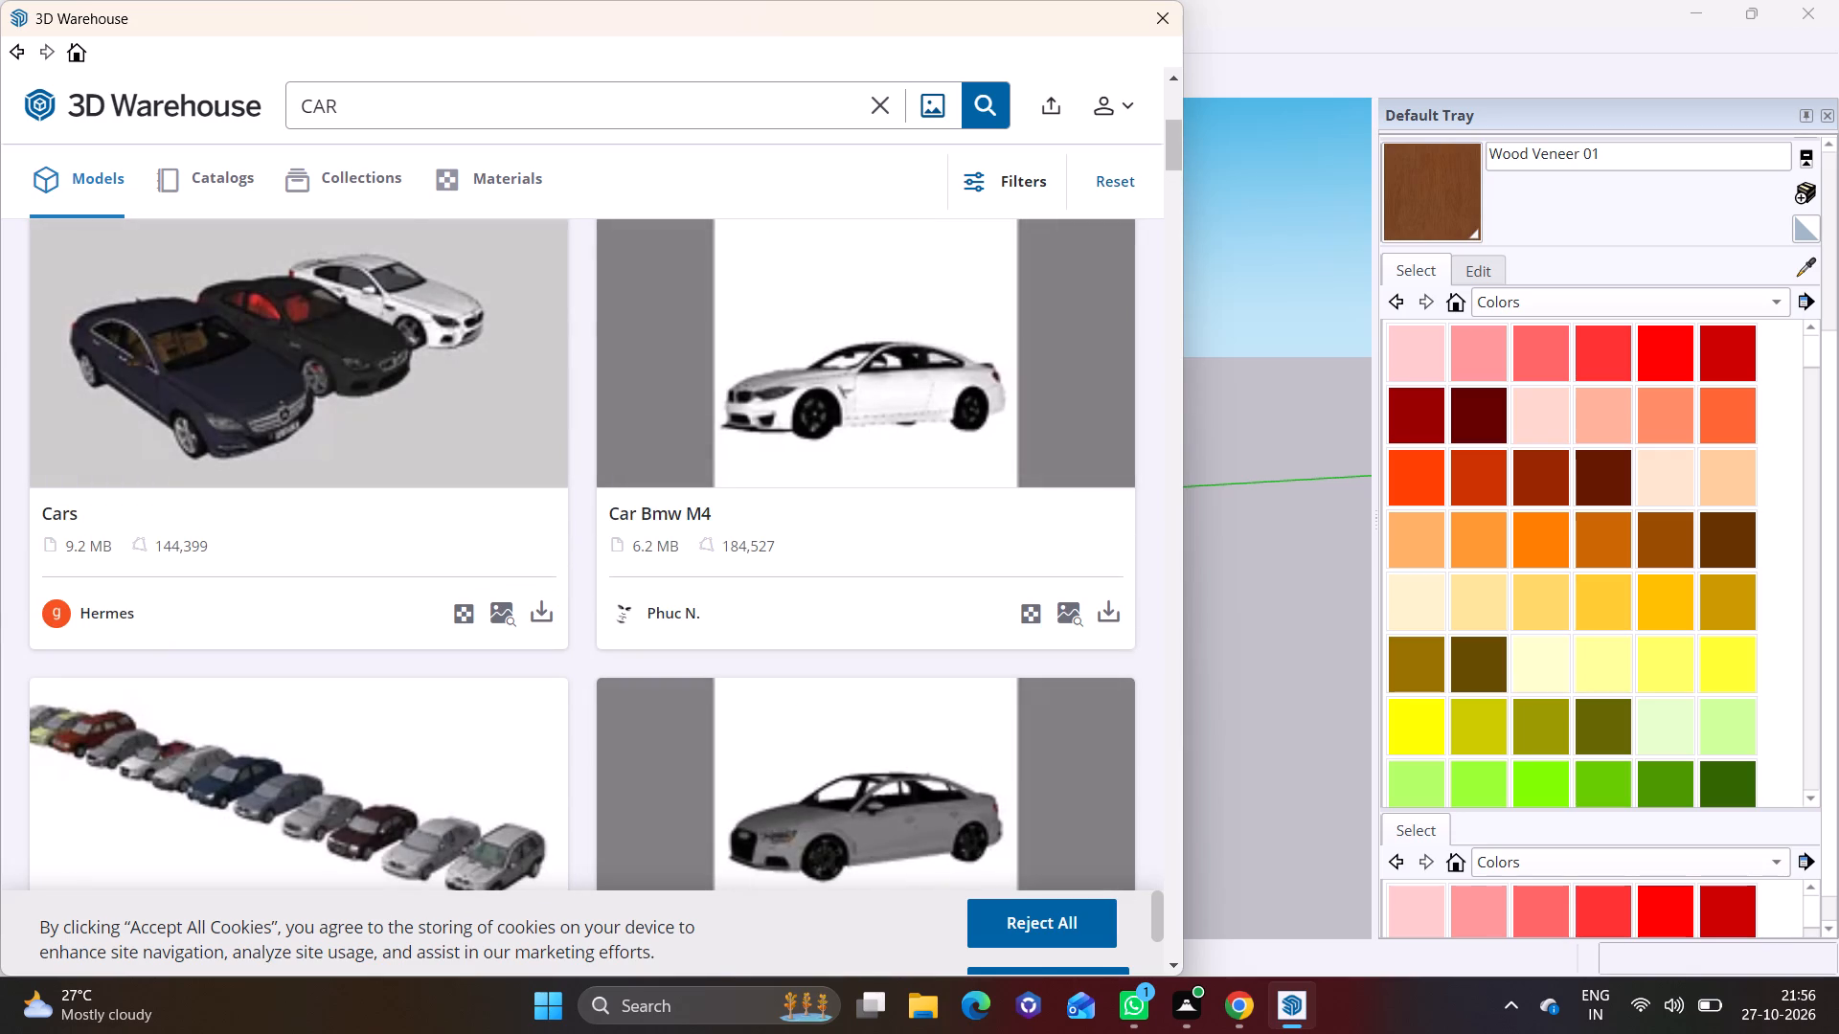
pyautogui.scroll(-1, 845, 413)
pyautogui.click(1115, 494)
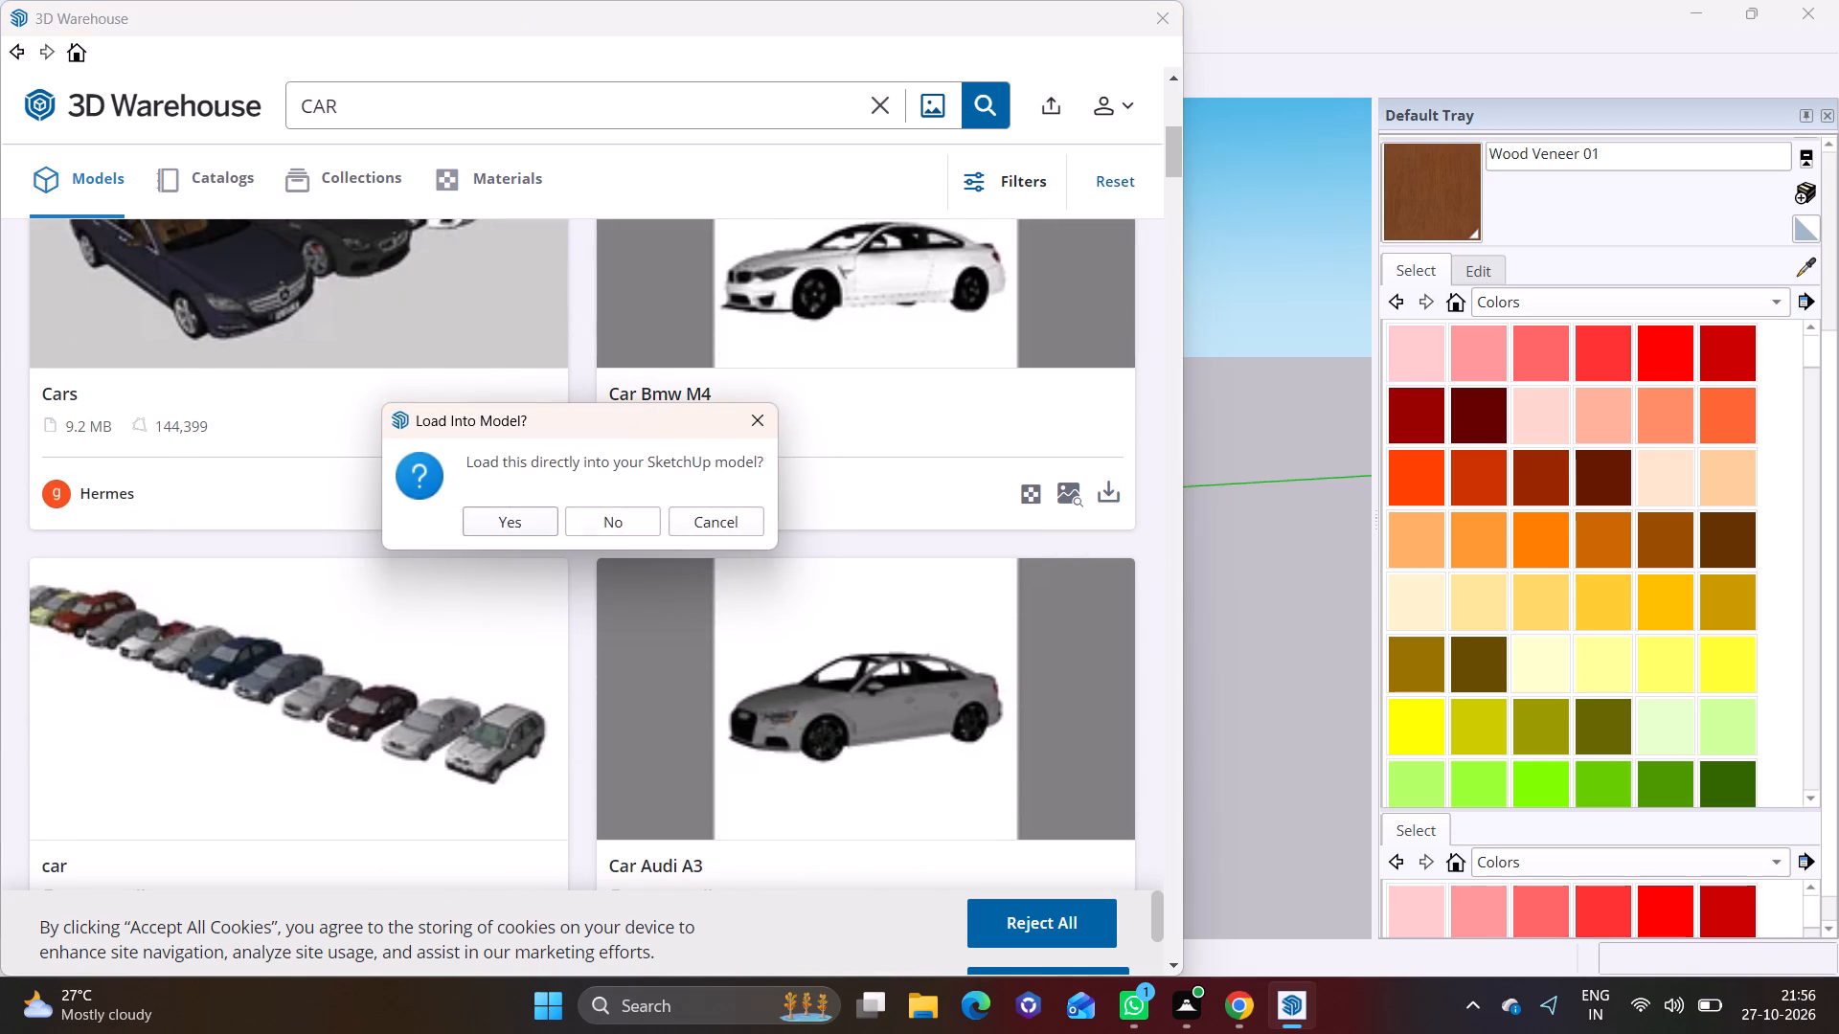
pyautogui.click(530, 518)
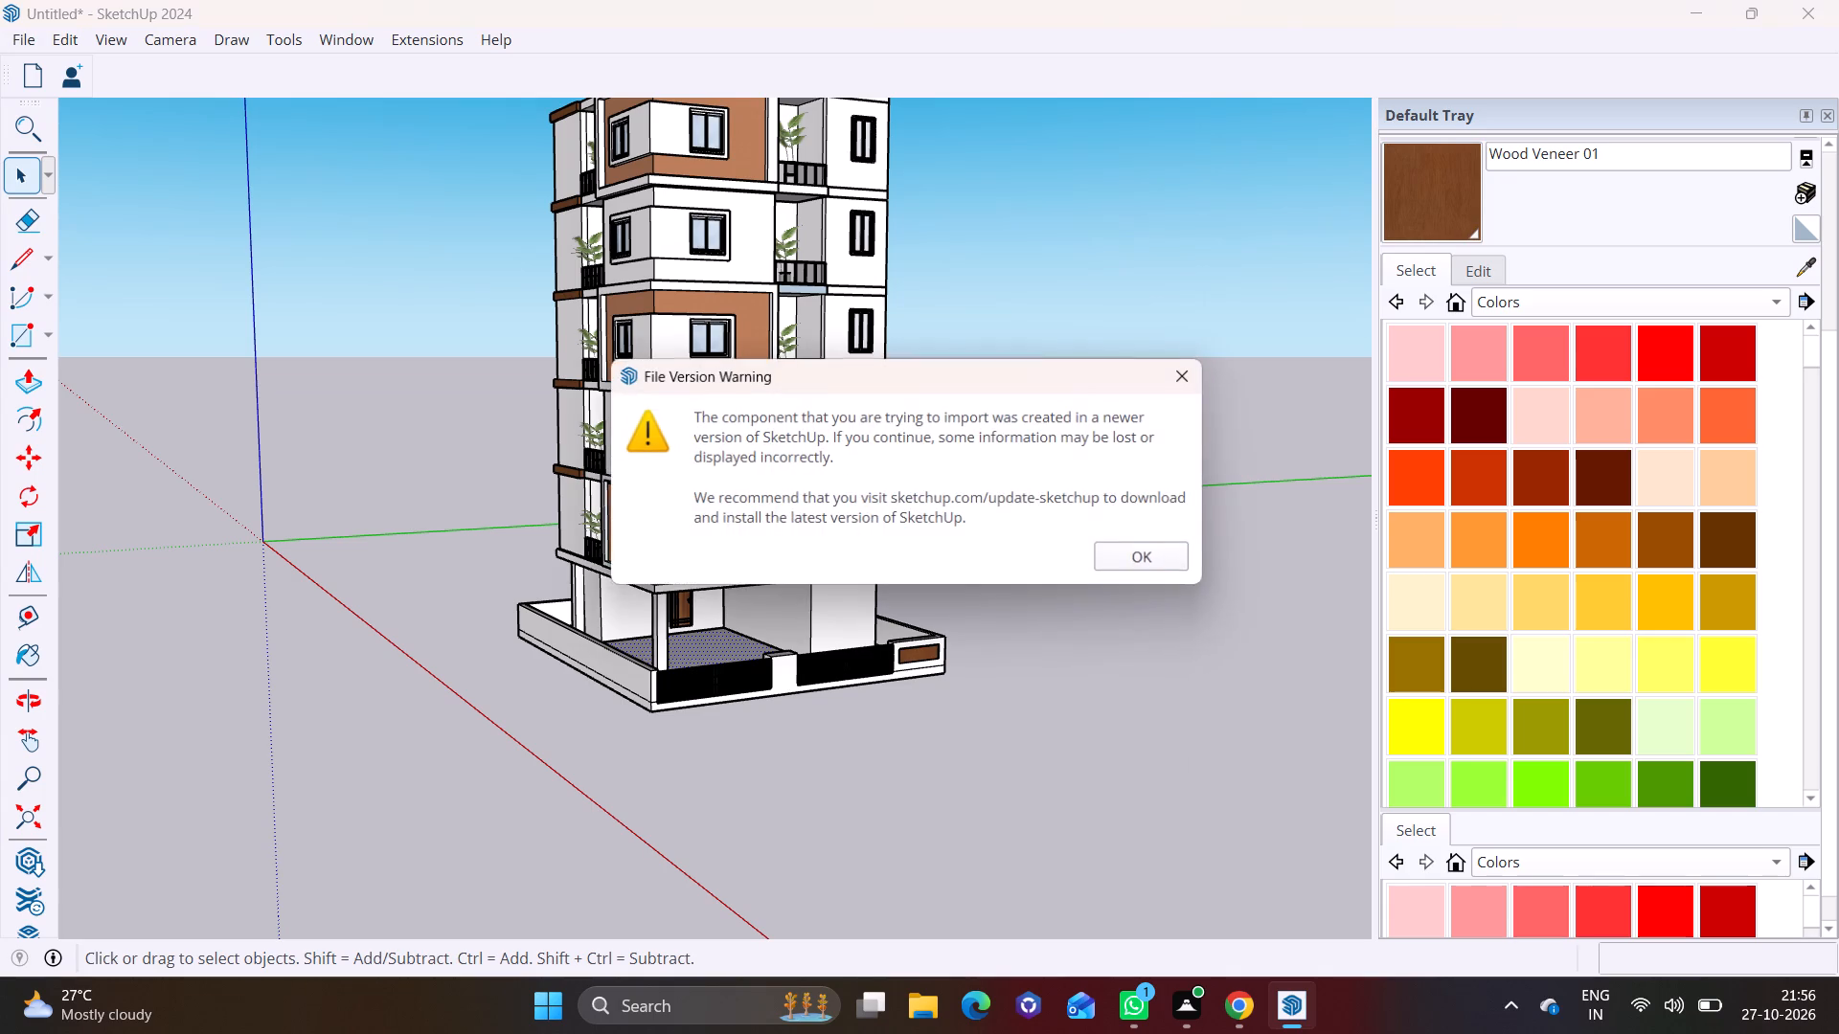
pyautogui.click(1129, 554)
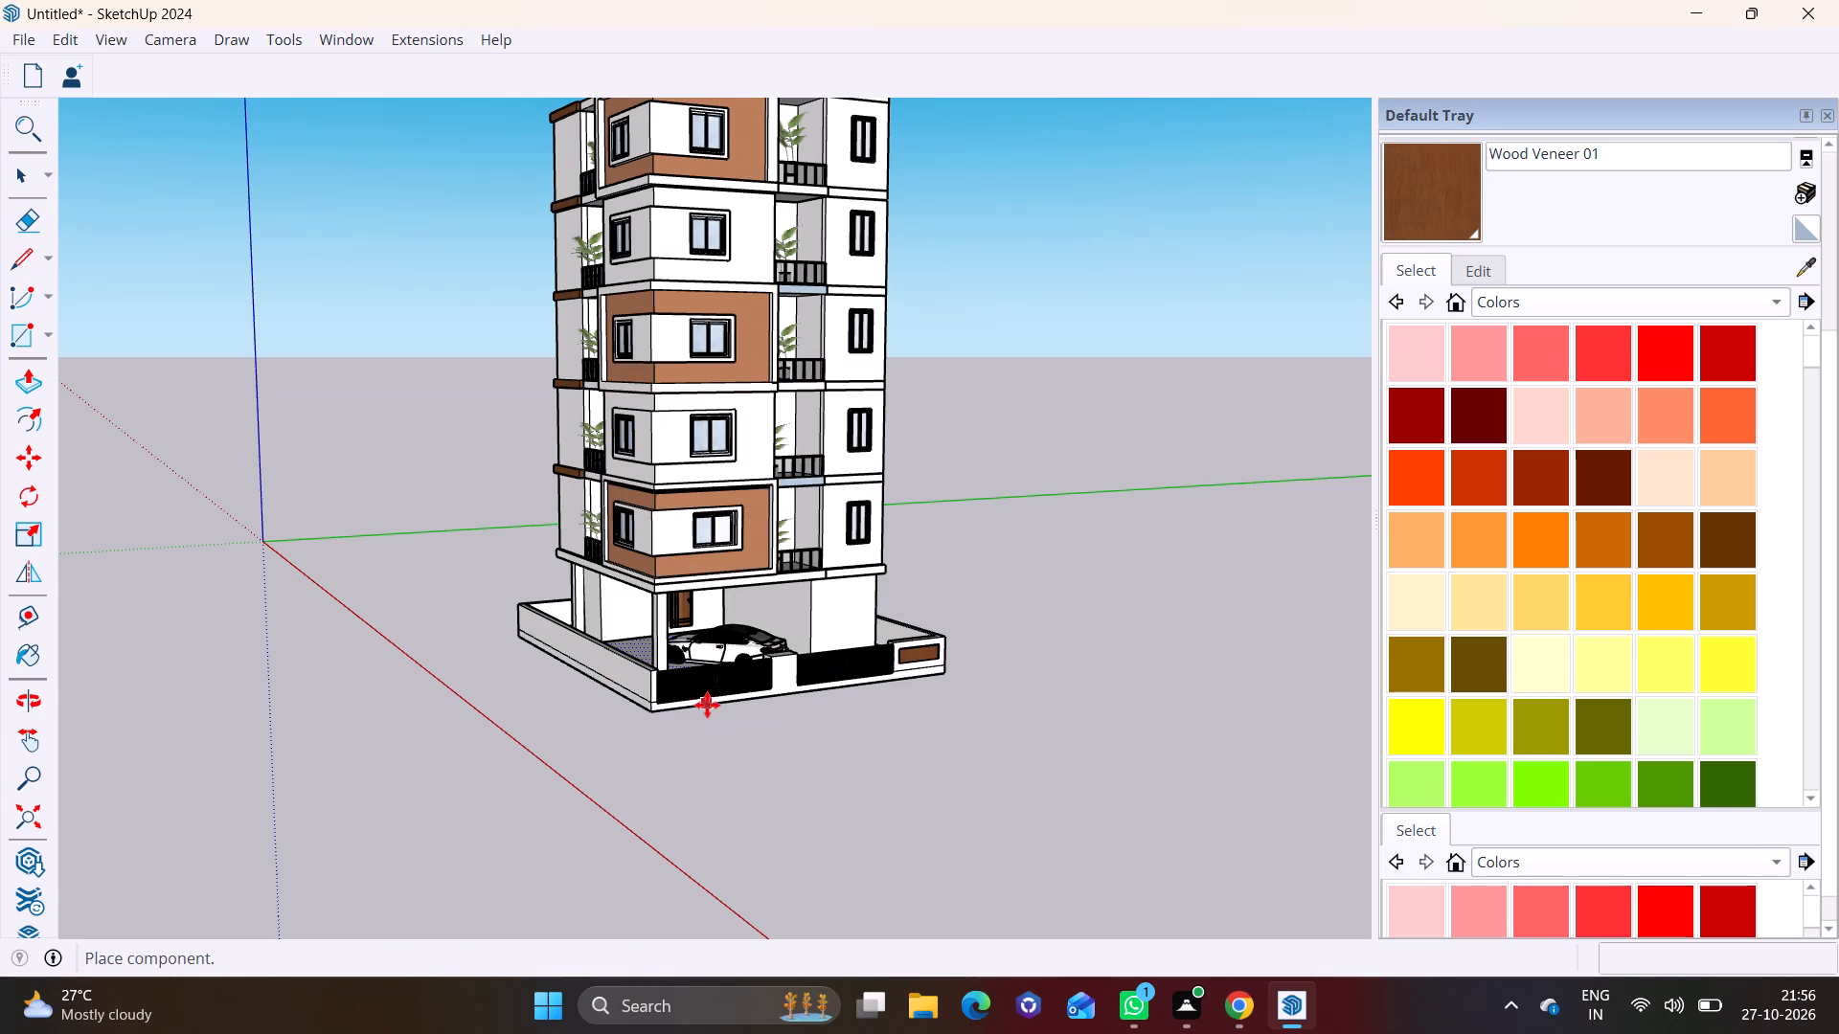
pyautogui.click(698, 704)
pyautogui.press('space')
pyautogui.click(871, 720)
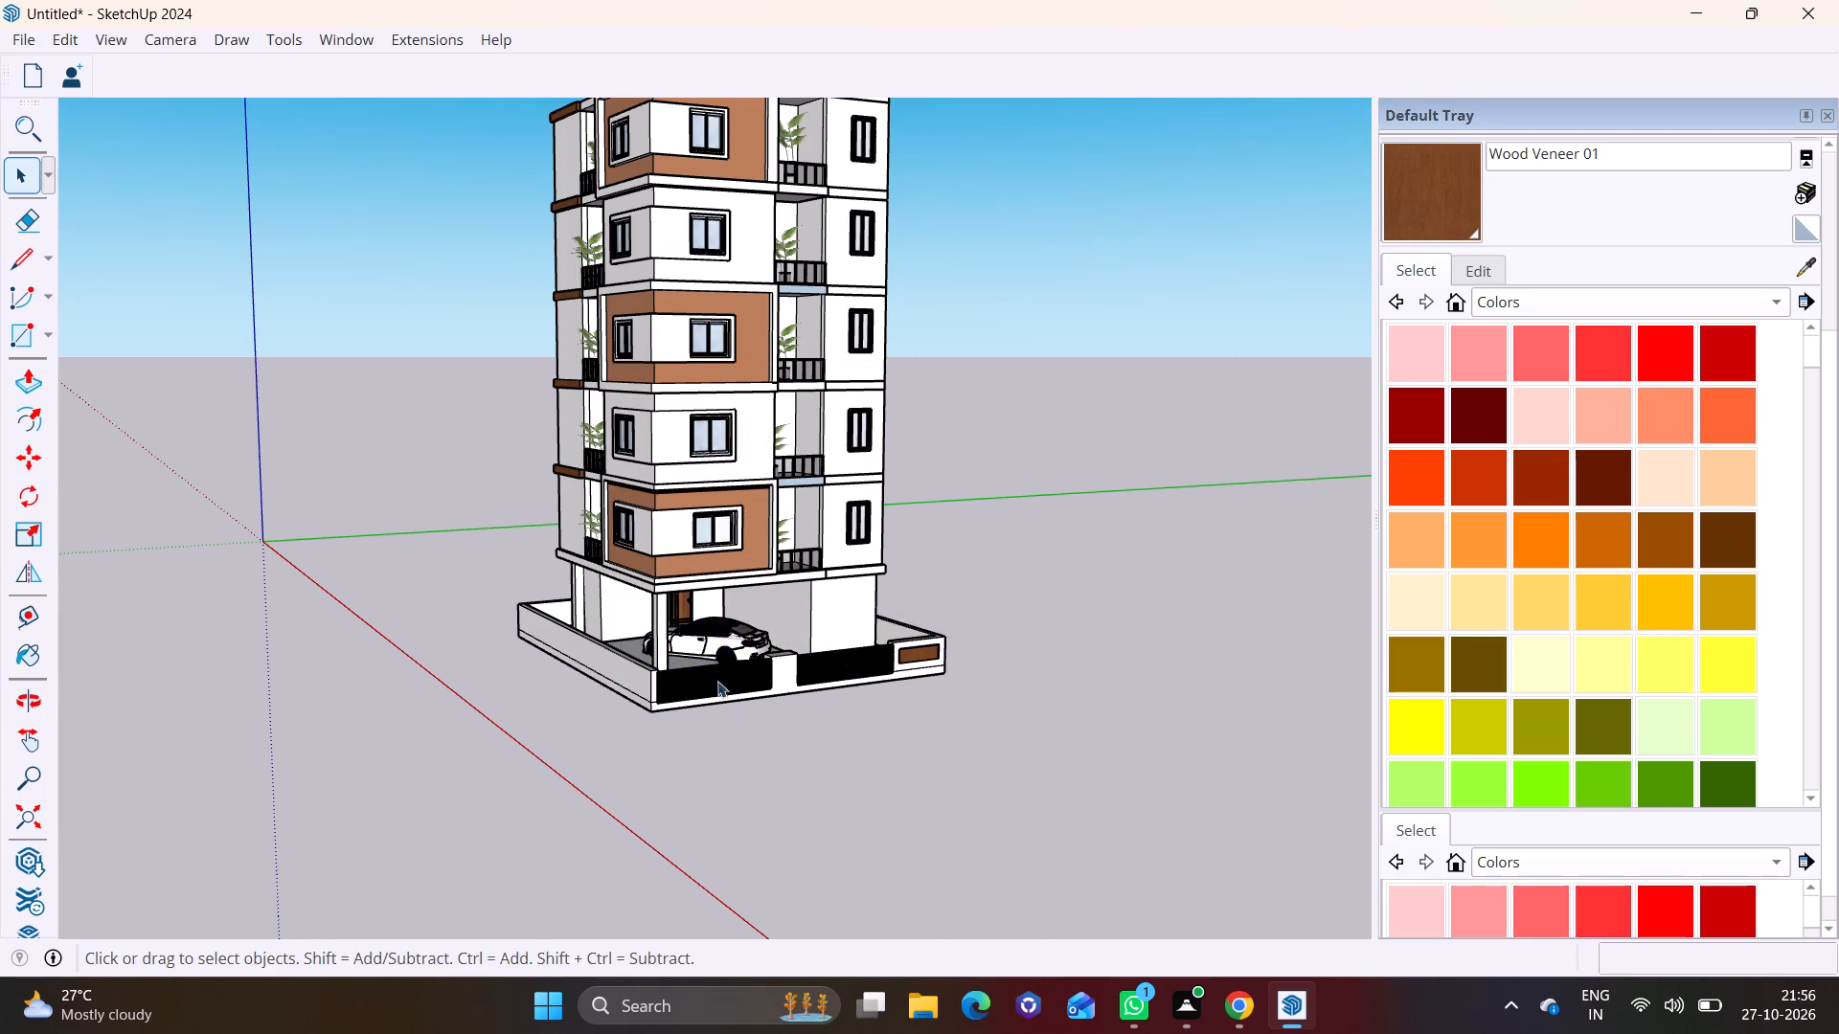
# Rotate the car 45 degrees horizontally about a point on the ground outside the boundary wall.
pyautogui.moveTo(709, 675); pyautogui.dragTo(927, 733, button='middle')
pyautogui.scroll(10, 762, 661)
pyautogui.moveTo(714, 666); pyautogui.dragTo(910, 658, button='middle')
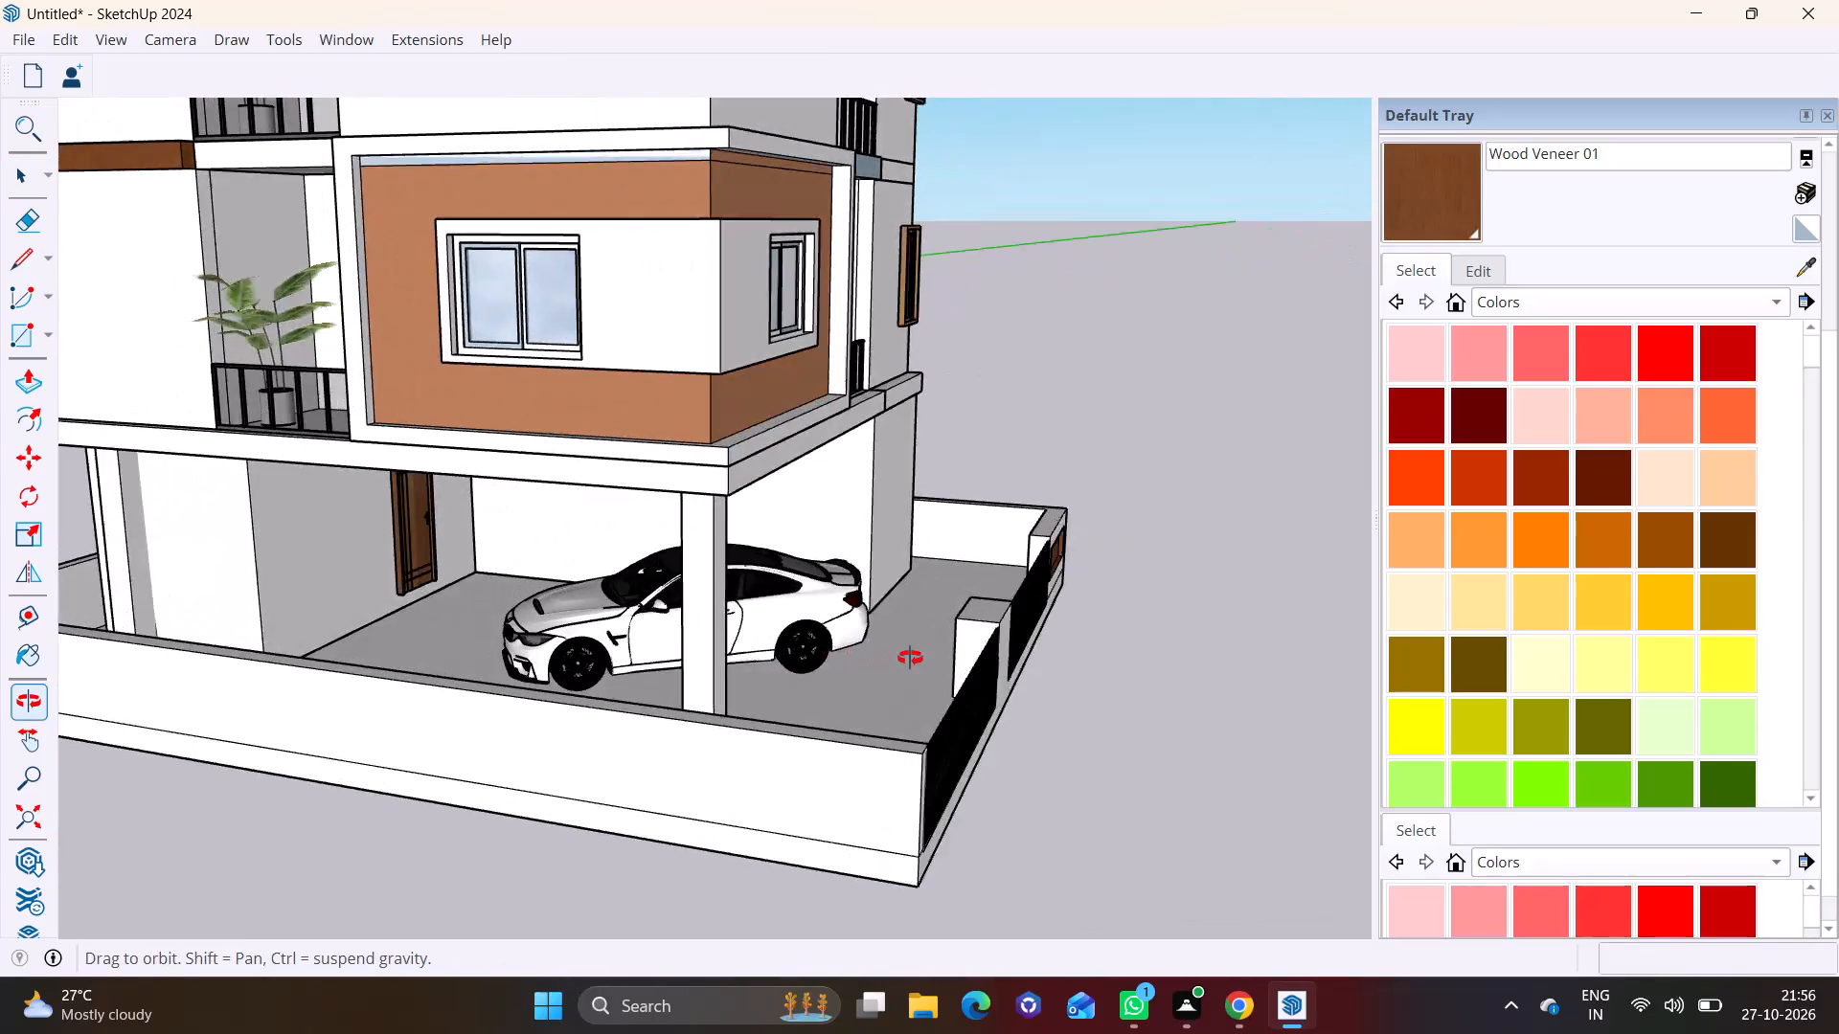
pyautogui.moveTo(910, 658); pyautogui.dragTo(997, 658, button='middle')
pyautogui.scroll(-6, 782, 641)
pyautogui.keyDown('shift'); pyautogui.moveTo(769, 629); pyautogui.dragTo(526, 596, button='middle'); pyautogui.keyUp('shift')
pyautogui.moveTo(617, 603); pyautogui.dragTo(698, 603, button='middle')
pyautogui.click(576, 589)
pyautogui.click(24, 505)
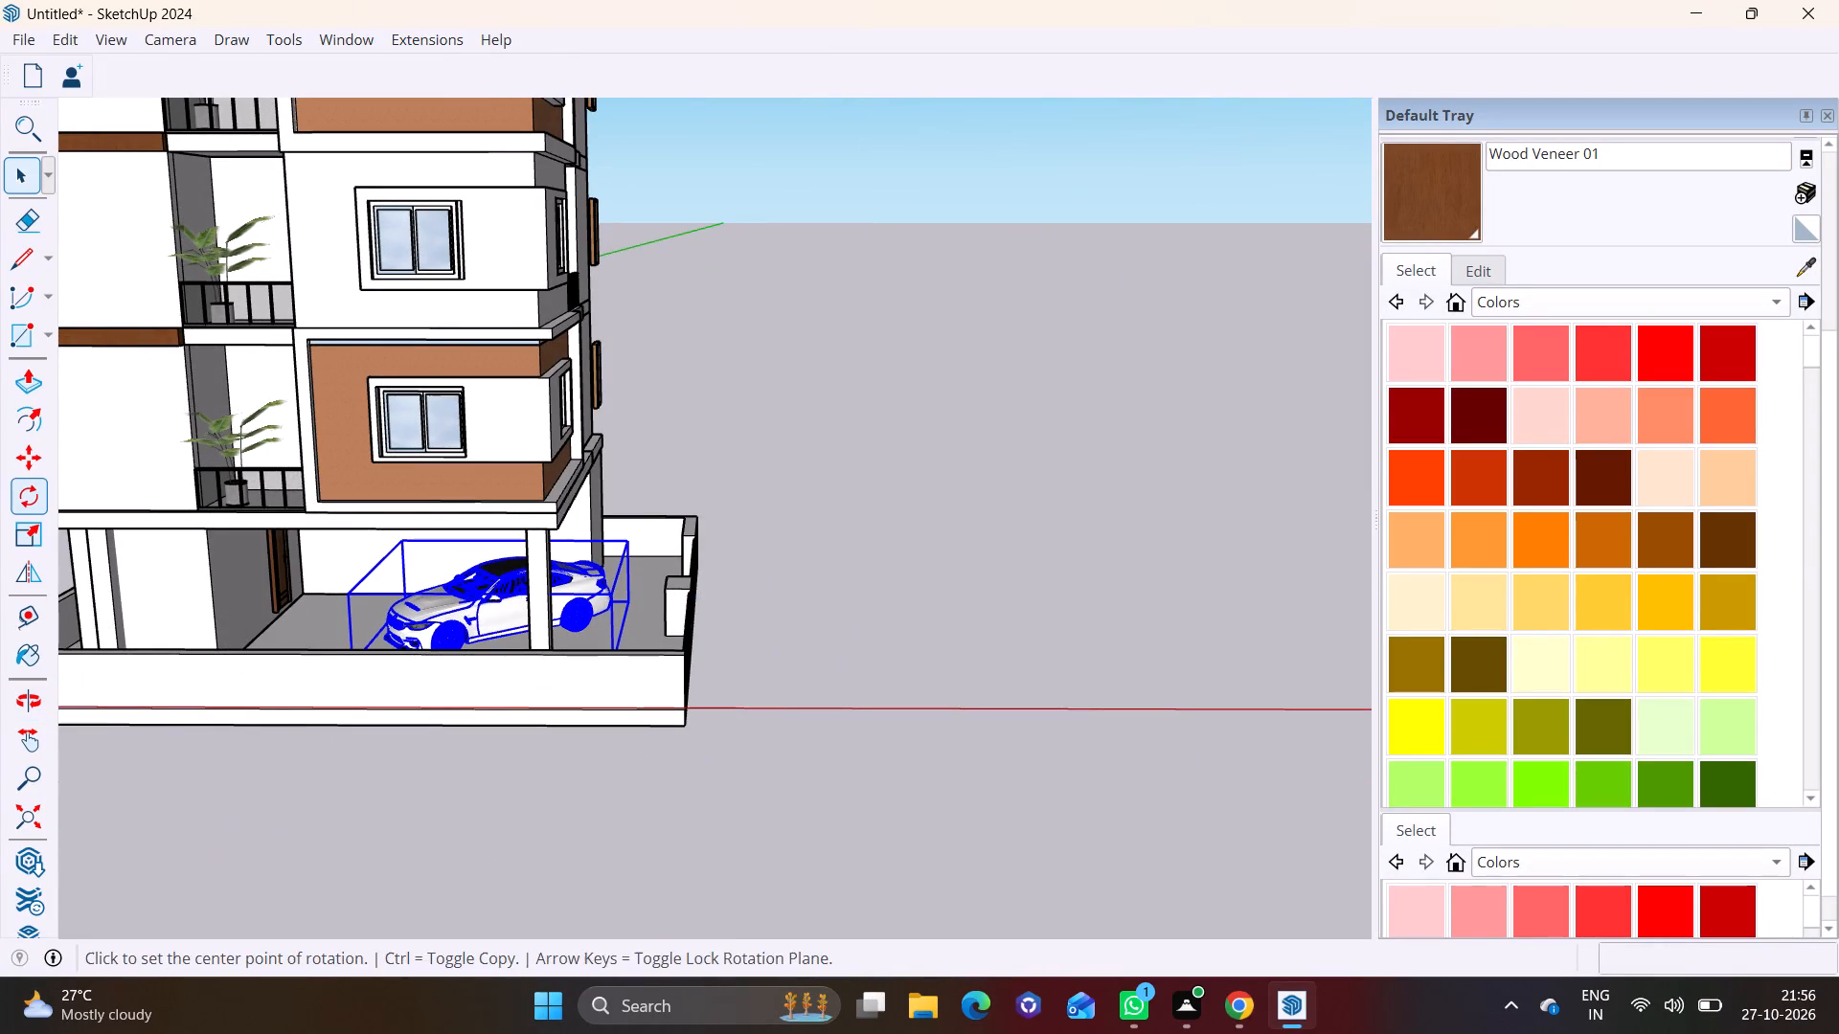
pyautogui.click(823, 616)
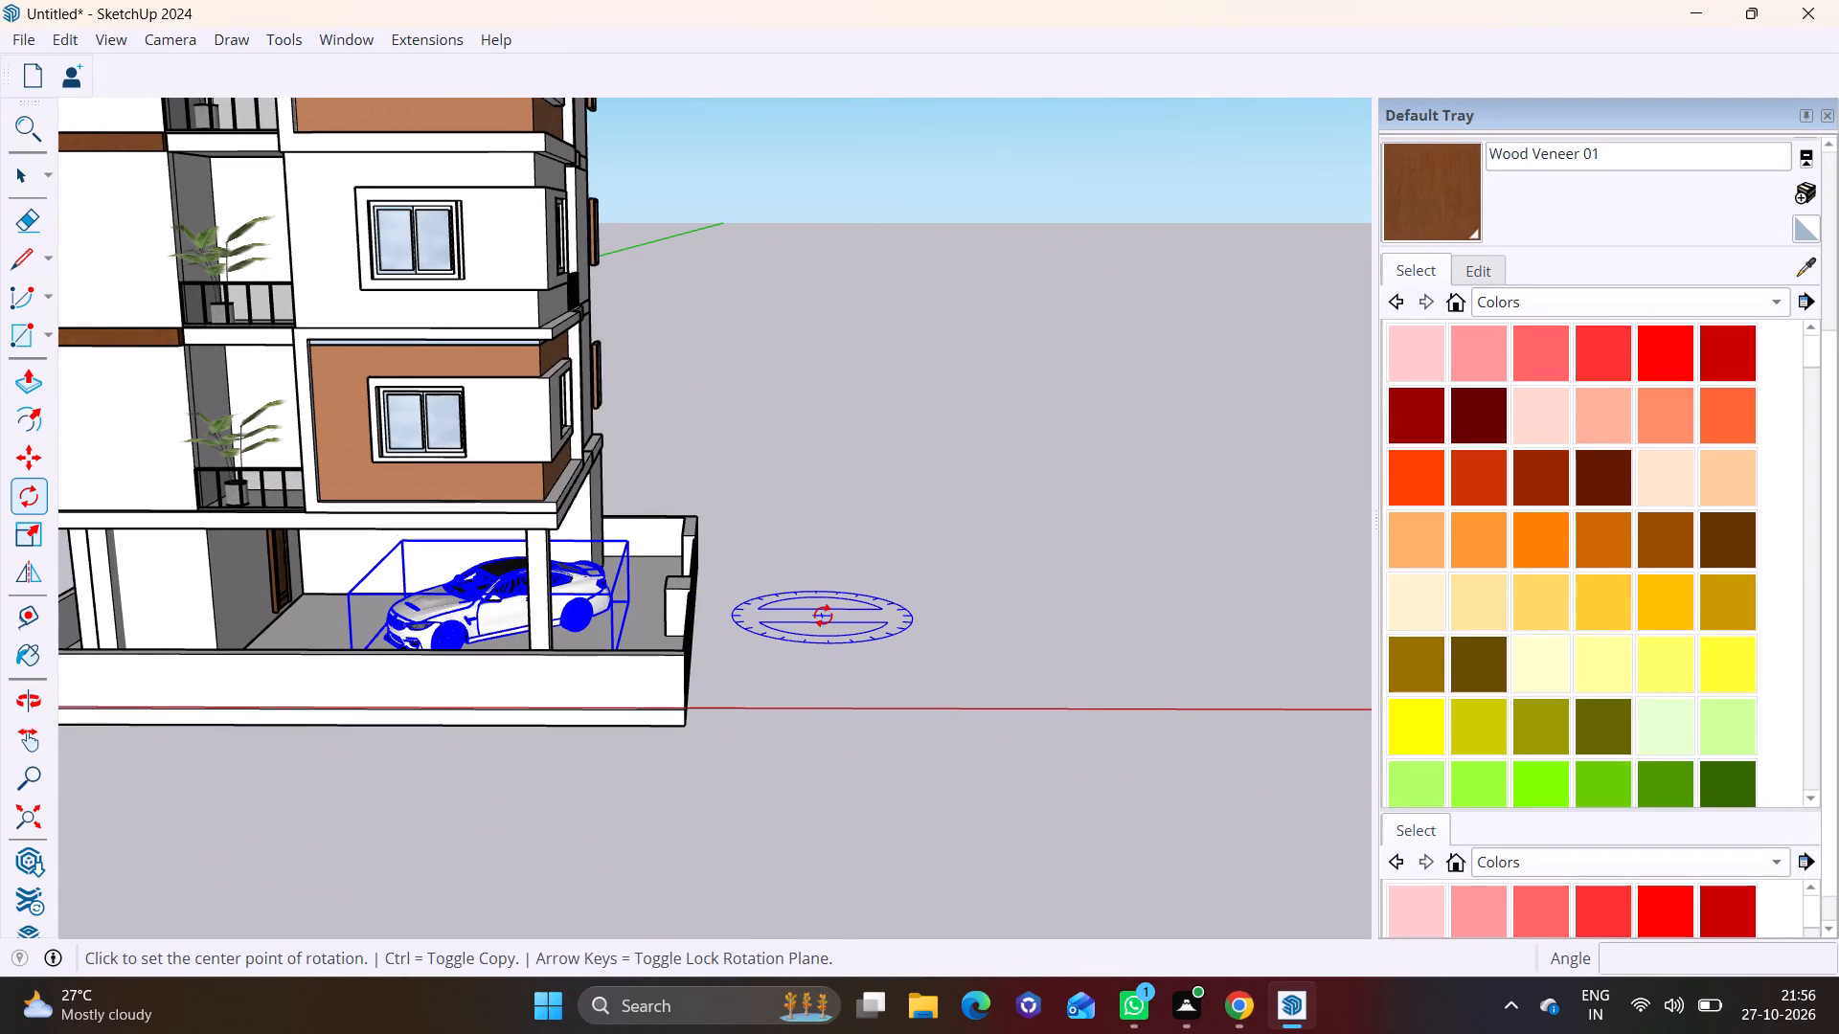
pyautogui.click(946, 613)
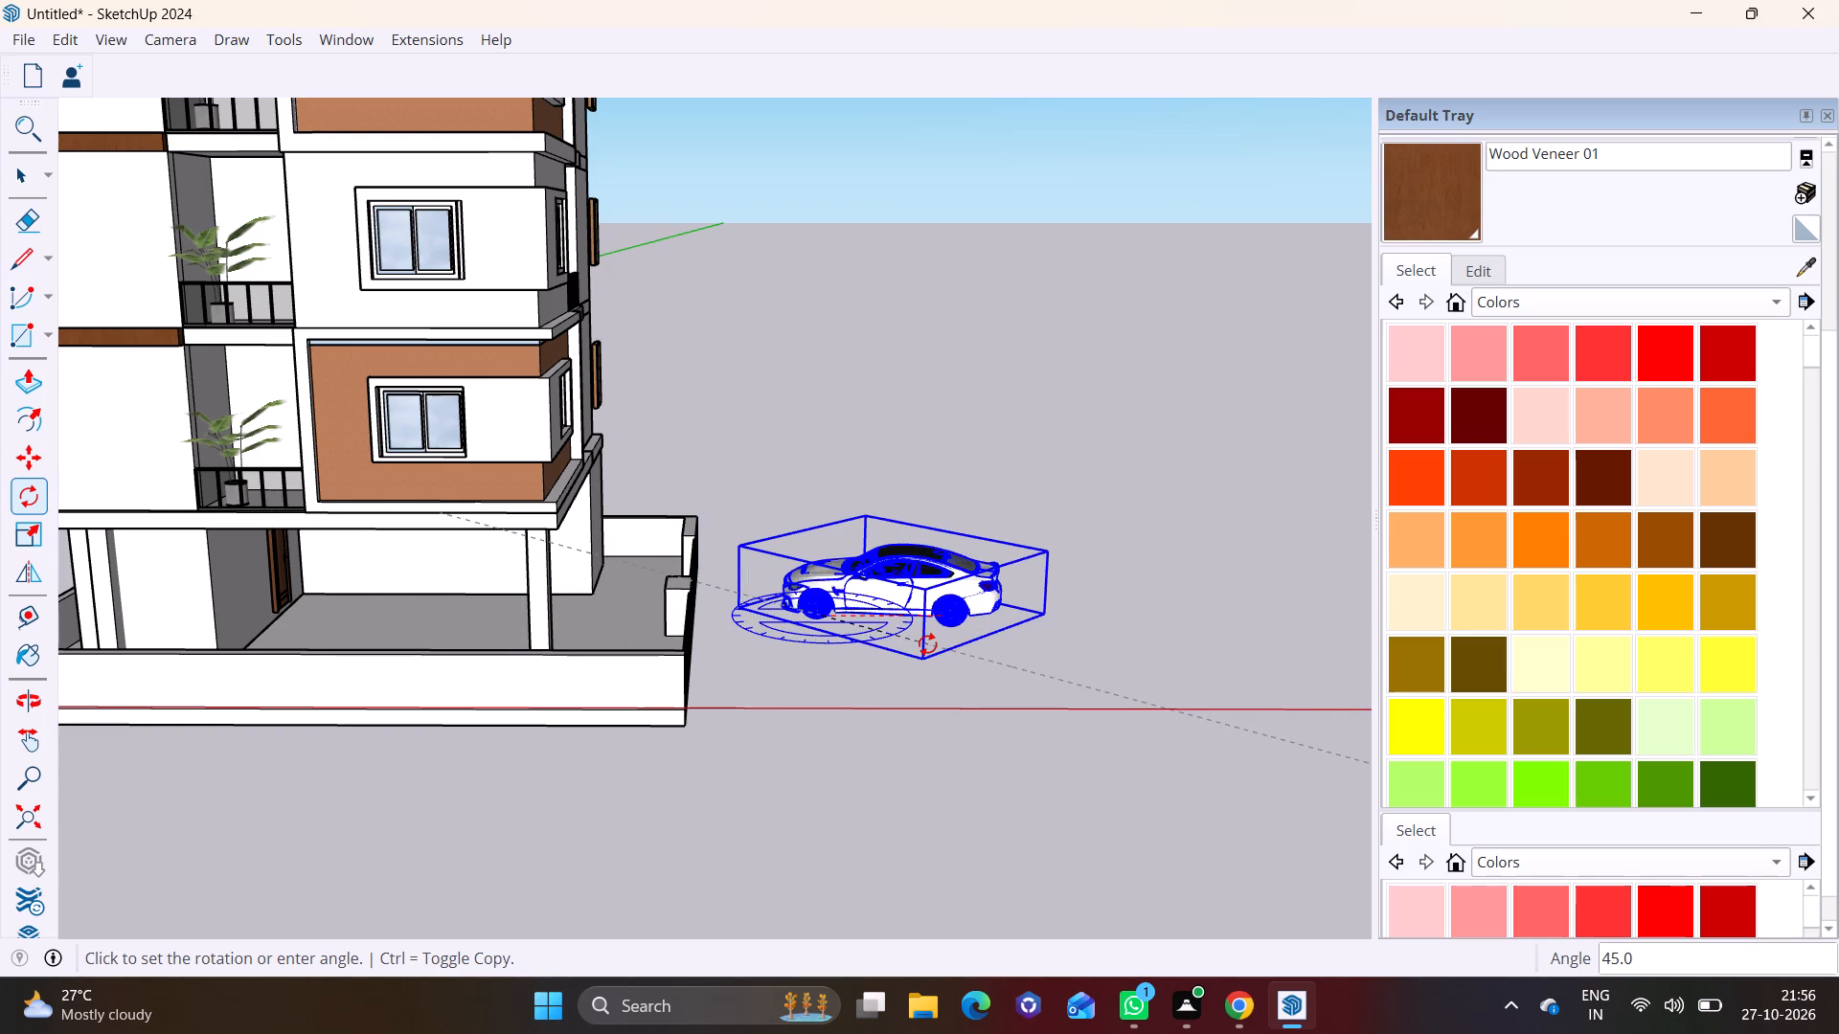
pyautogui.click(929, 644)
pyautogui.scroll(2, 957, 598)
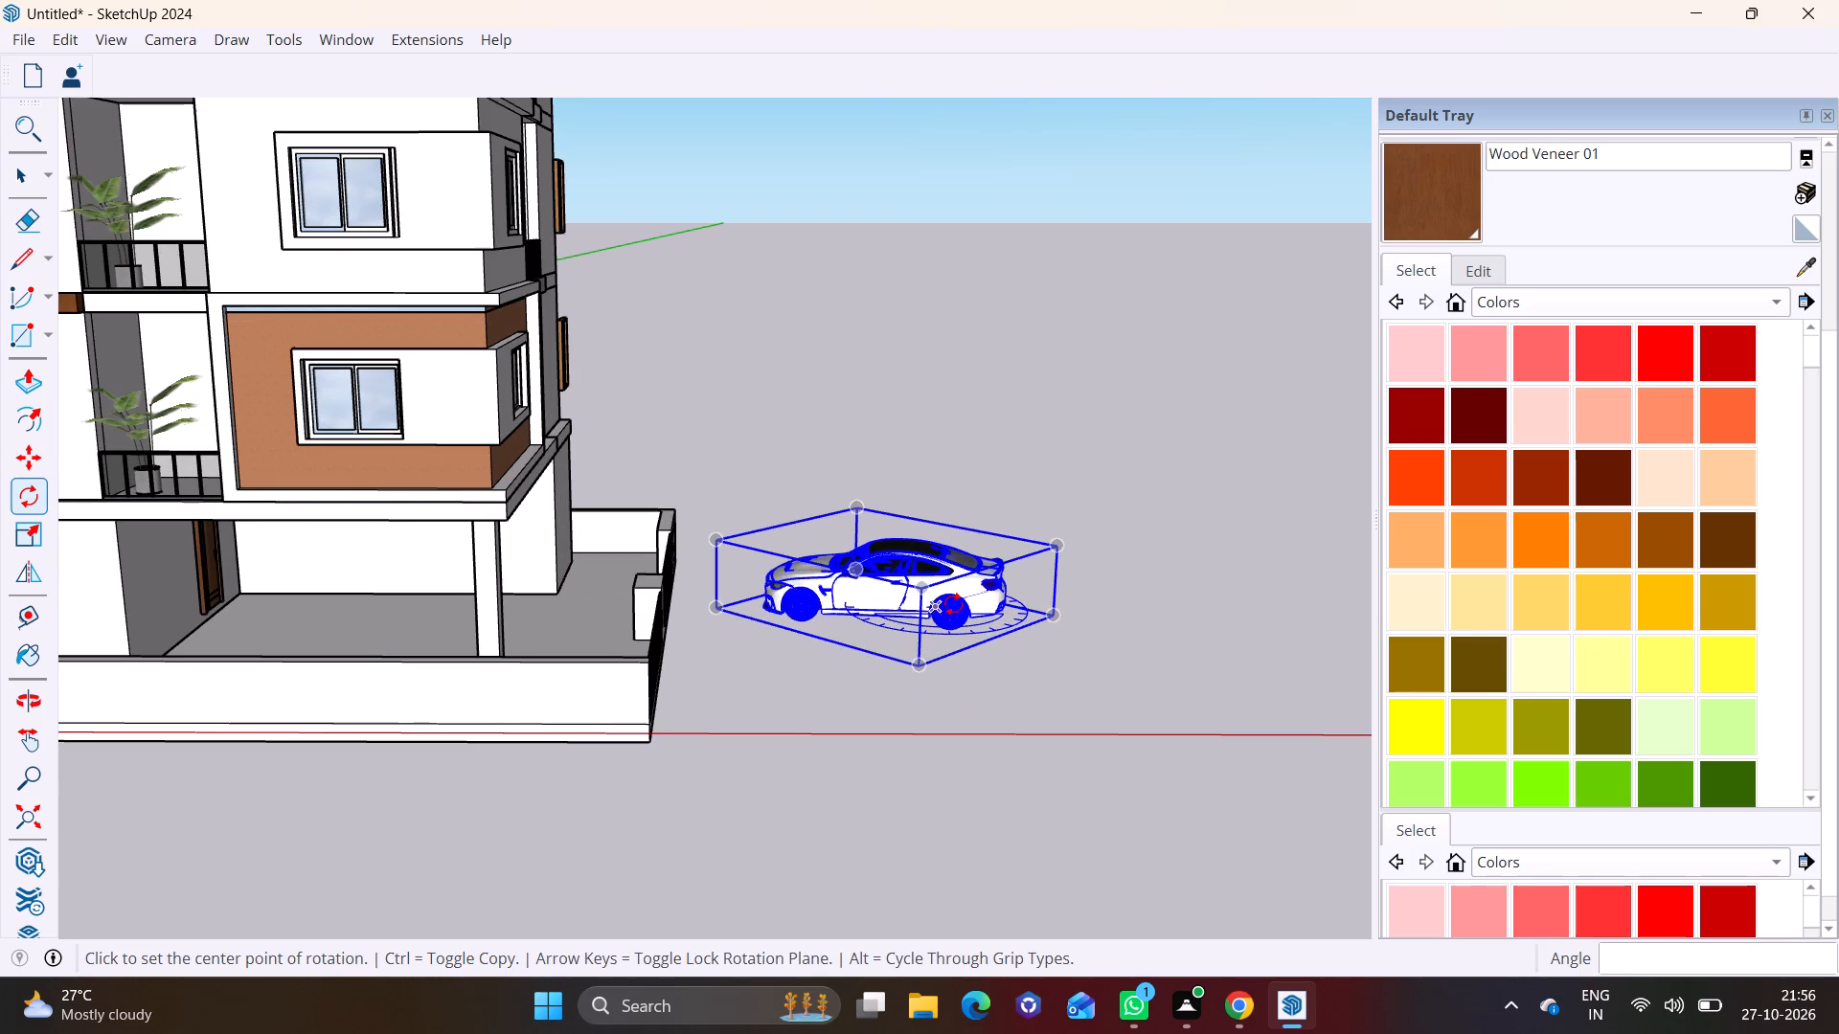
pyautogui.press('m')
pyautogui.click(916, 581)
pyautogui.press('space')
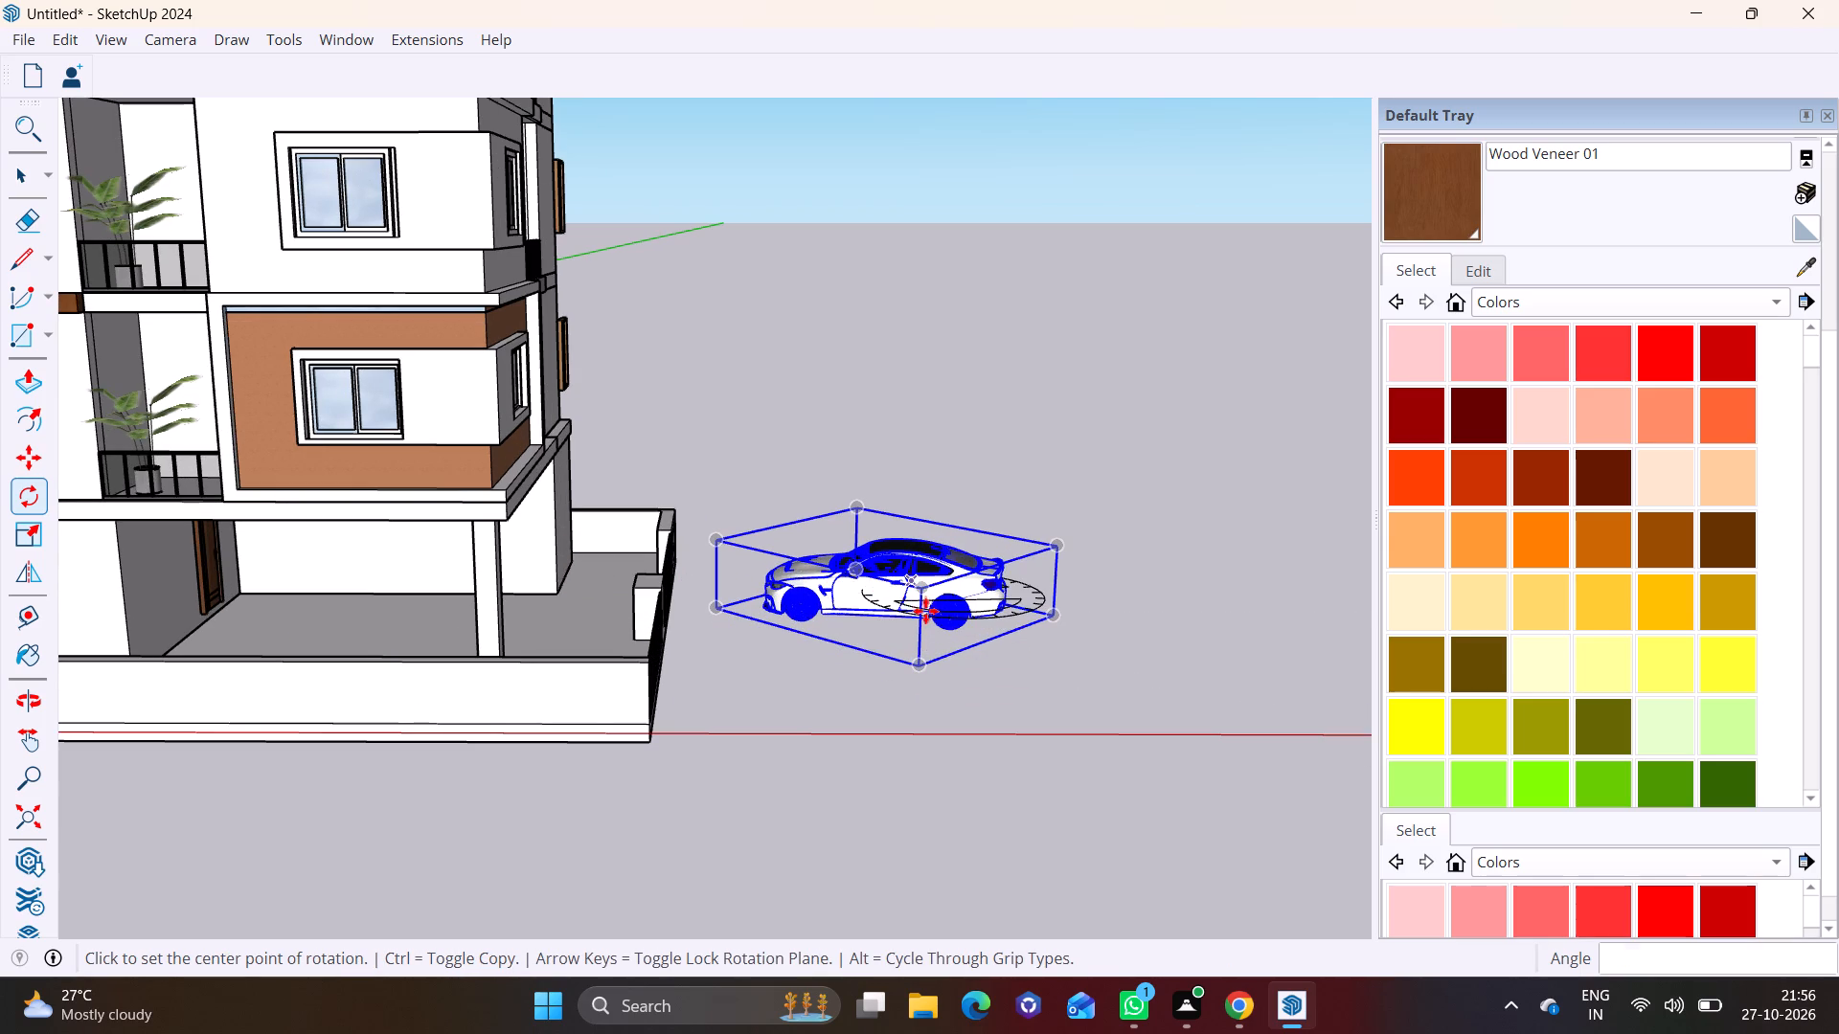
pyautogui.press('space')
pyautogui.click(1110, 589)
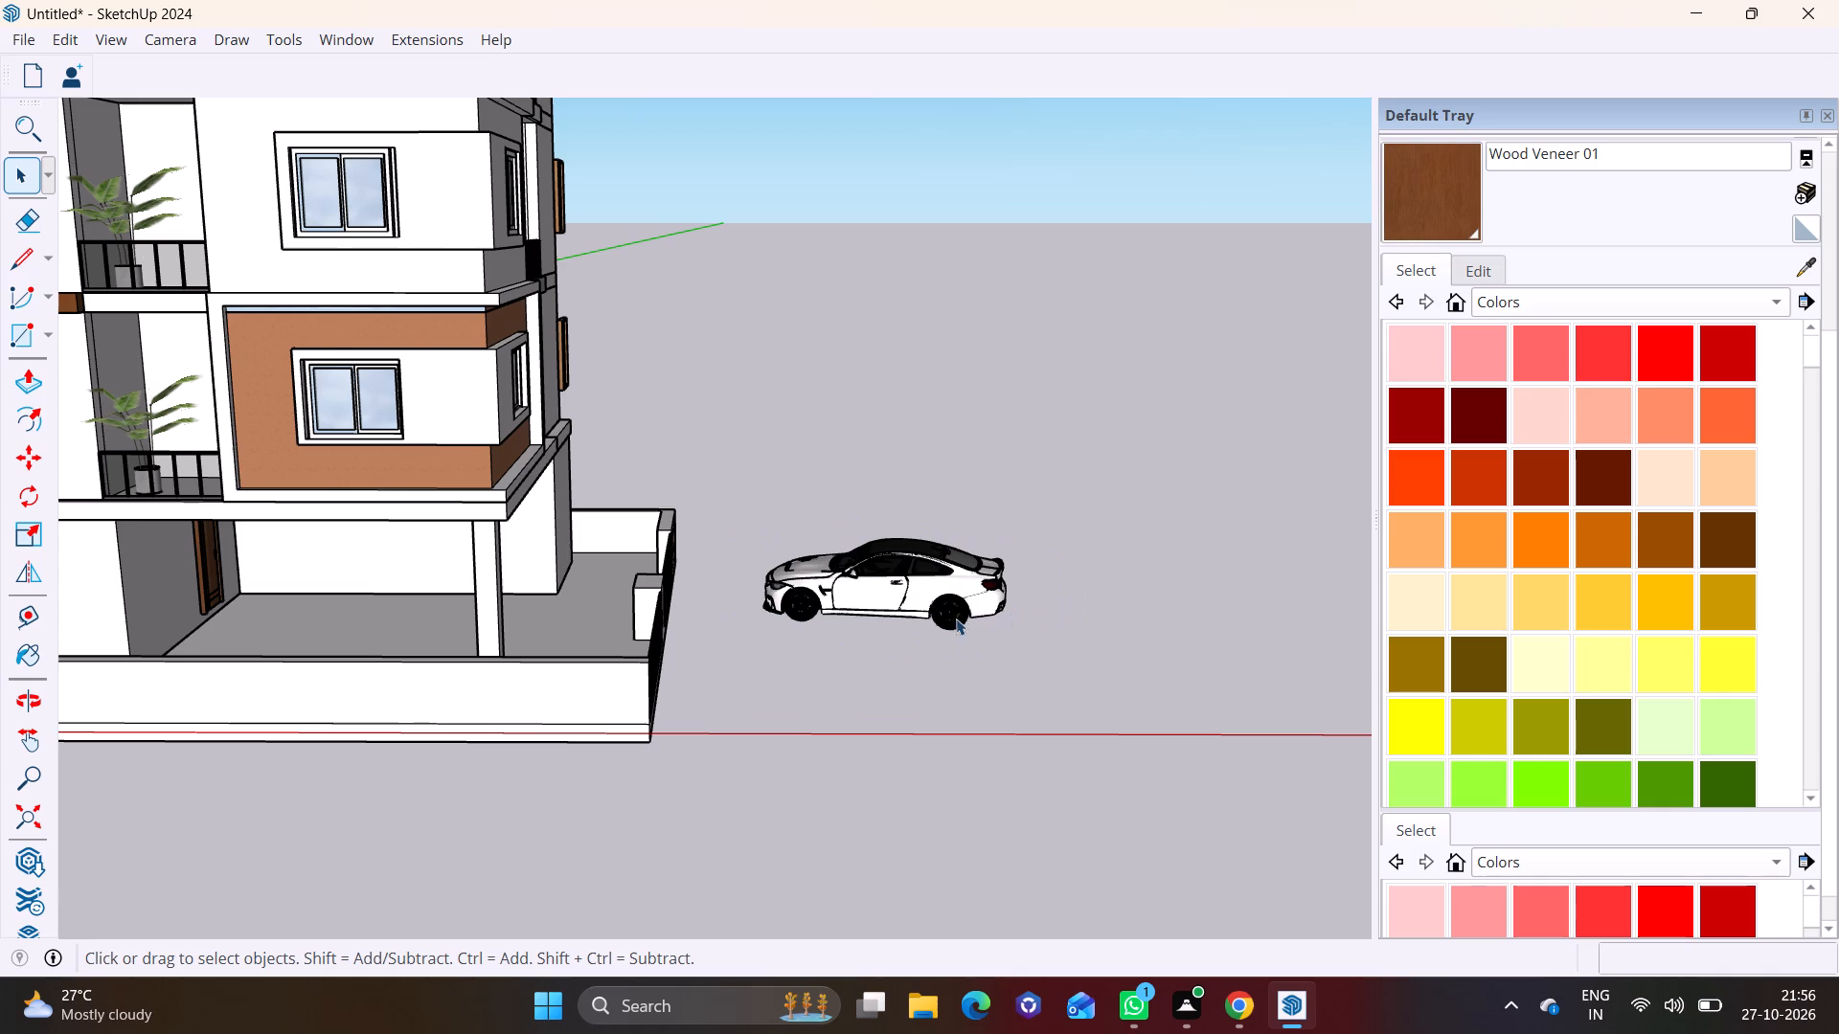
# Move the car about 28' 9" from outside the boundary into the parking space under the slab beside the corner column.
pyautogui.scroll(-1, 851, 610)
pyautogui.click(880, 601)
pyautogui.press('m')
pyautogui.click(885, 585)
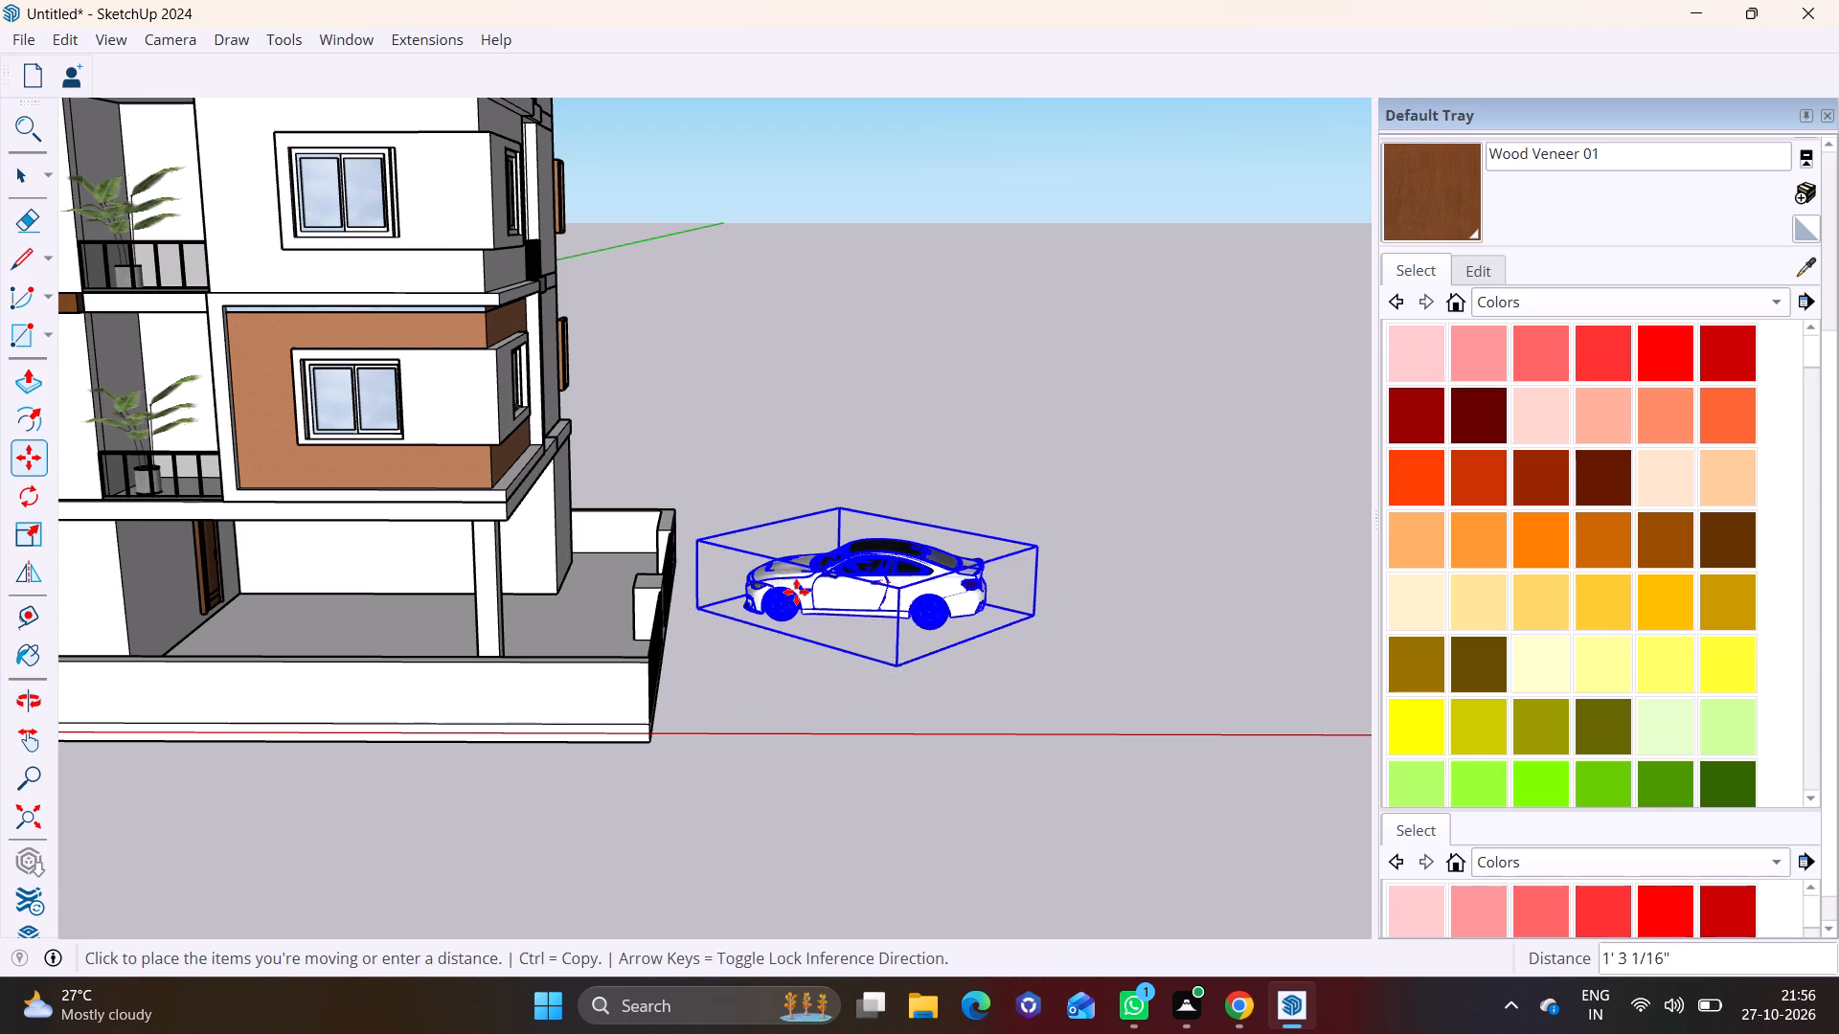
pyautogui.click(420, 608)
pyautogui.scroll(1, 420, 608)
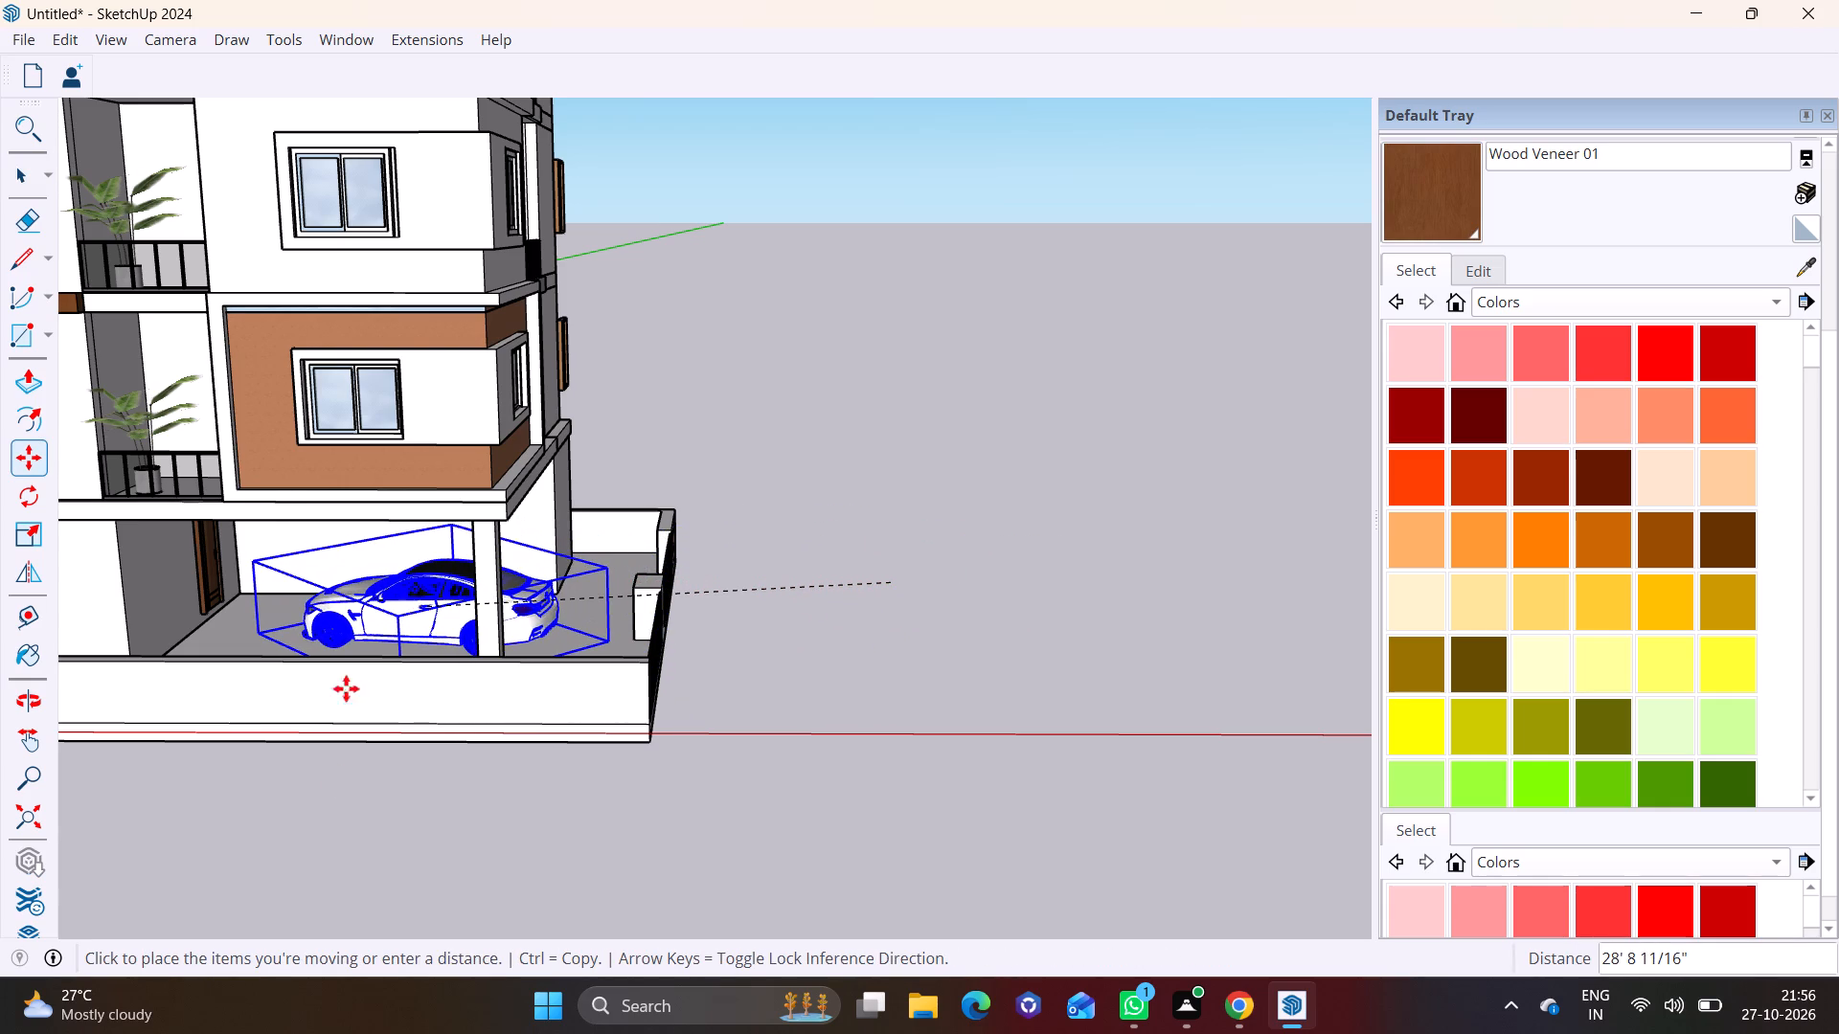
pyautogui.scroll(1, 346, 688)
pyautogui.press('space')
pyautogui.click(755, 733)
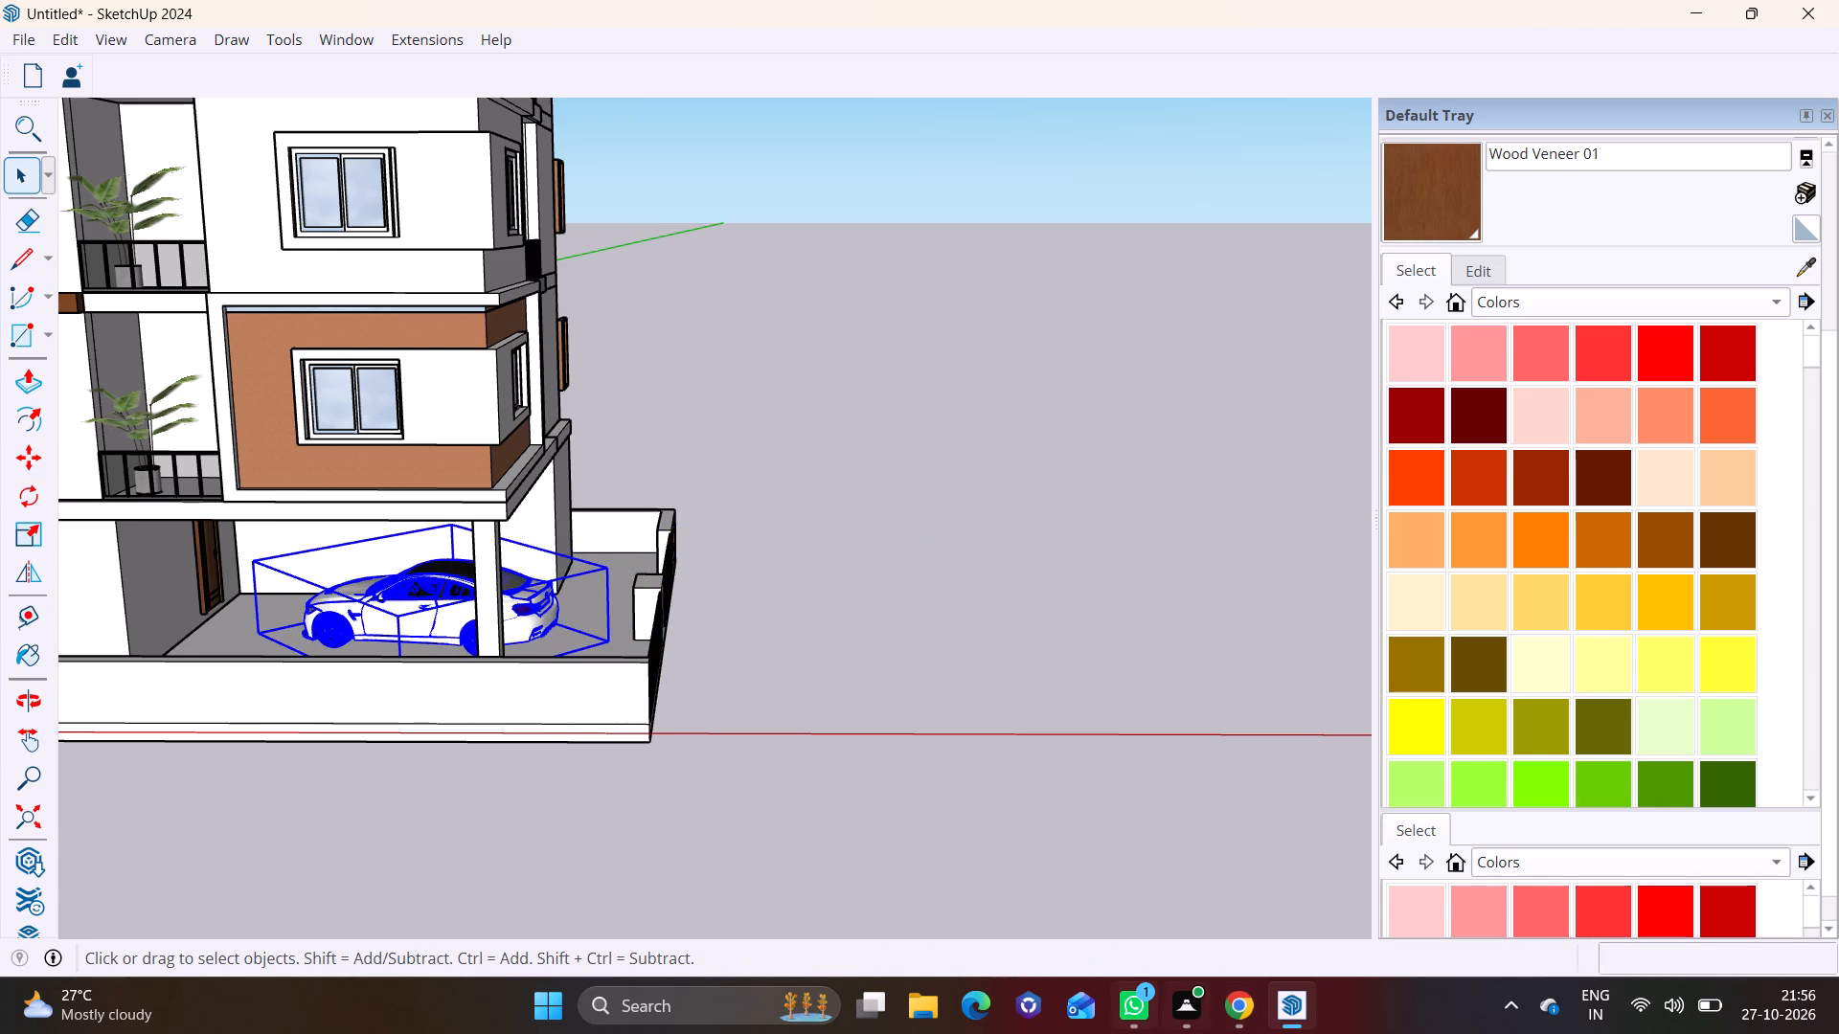
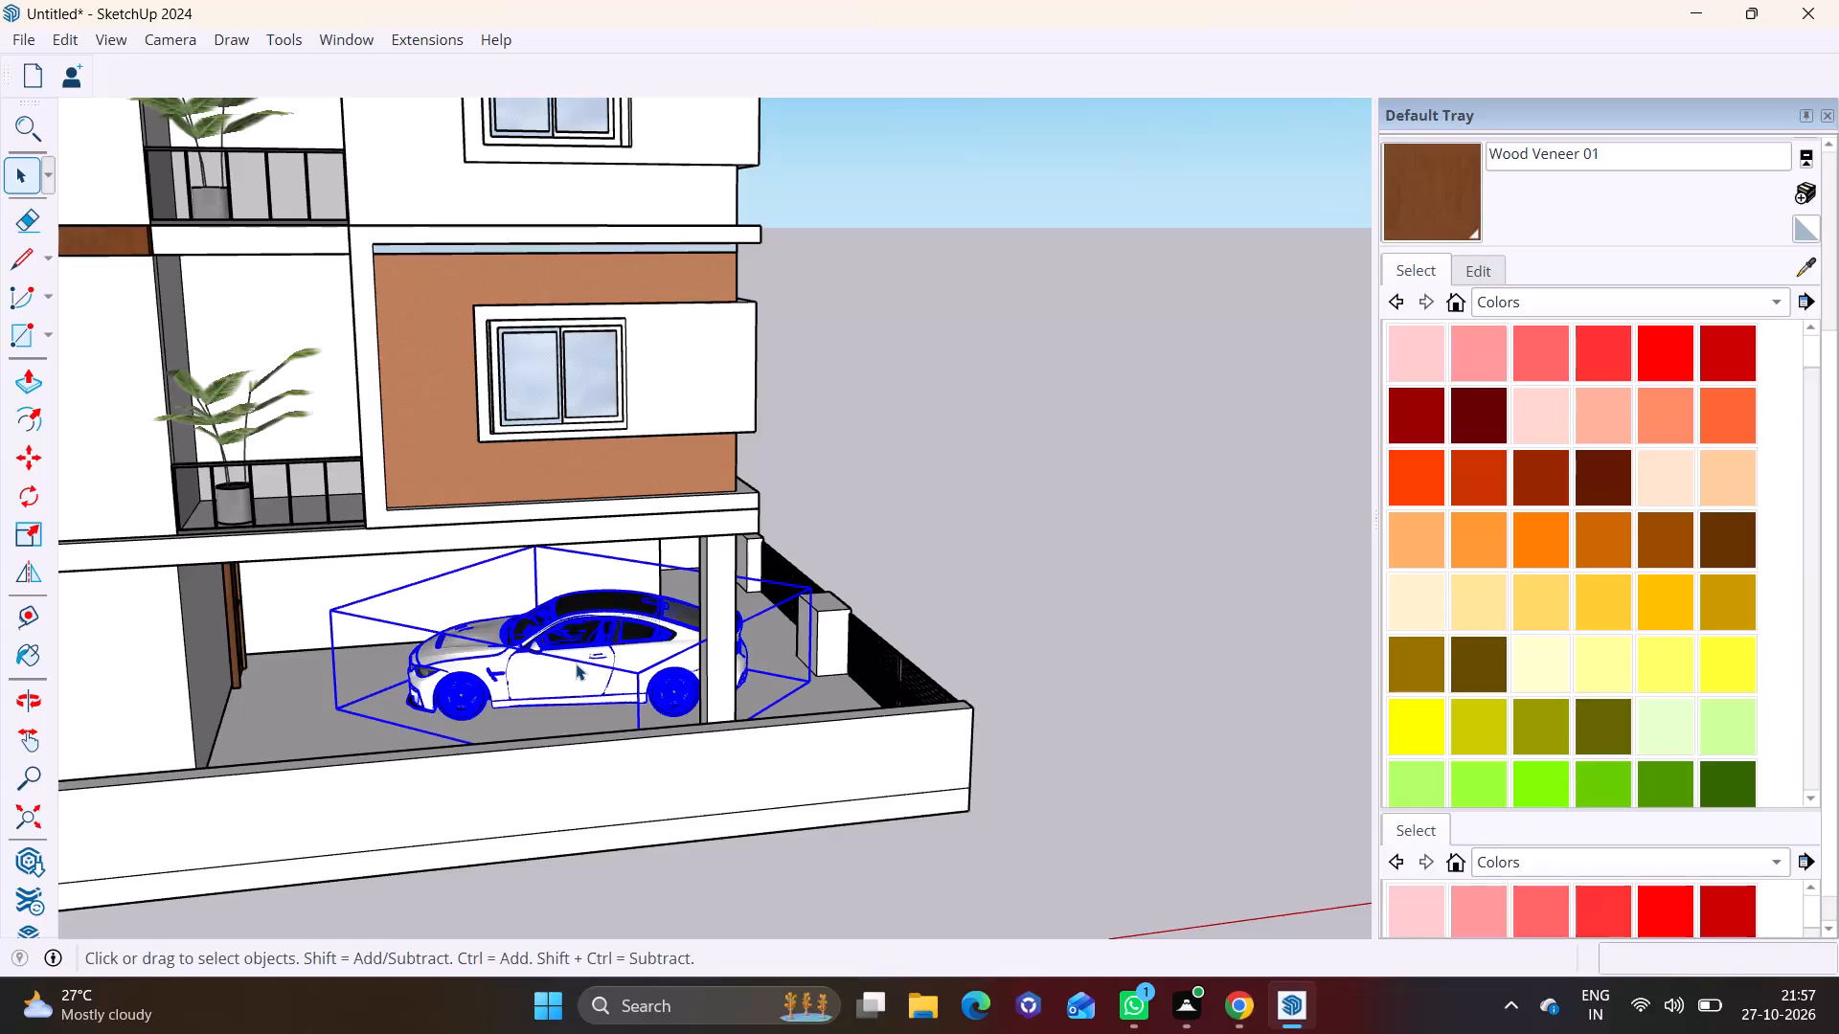
# Move the car about 3' 10" further under the slab, away from the corner column.
pyautogui.press('m')
pyautogui.click(579, 645)
pyautogui.click(489, 652)
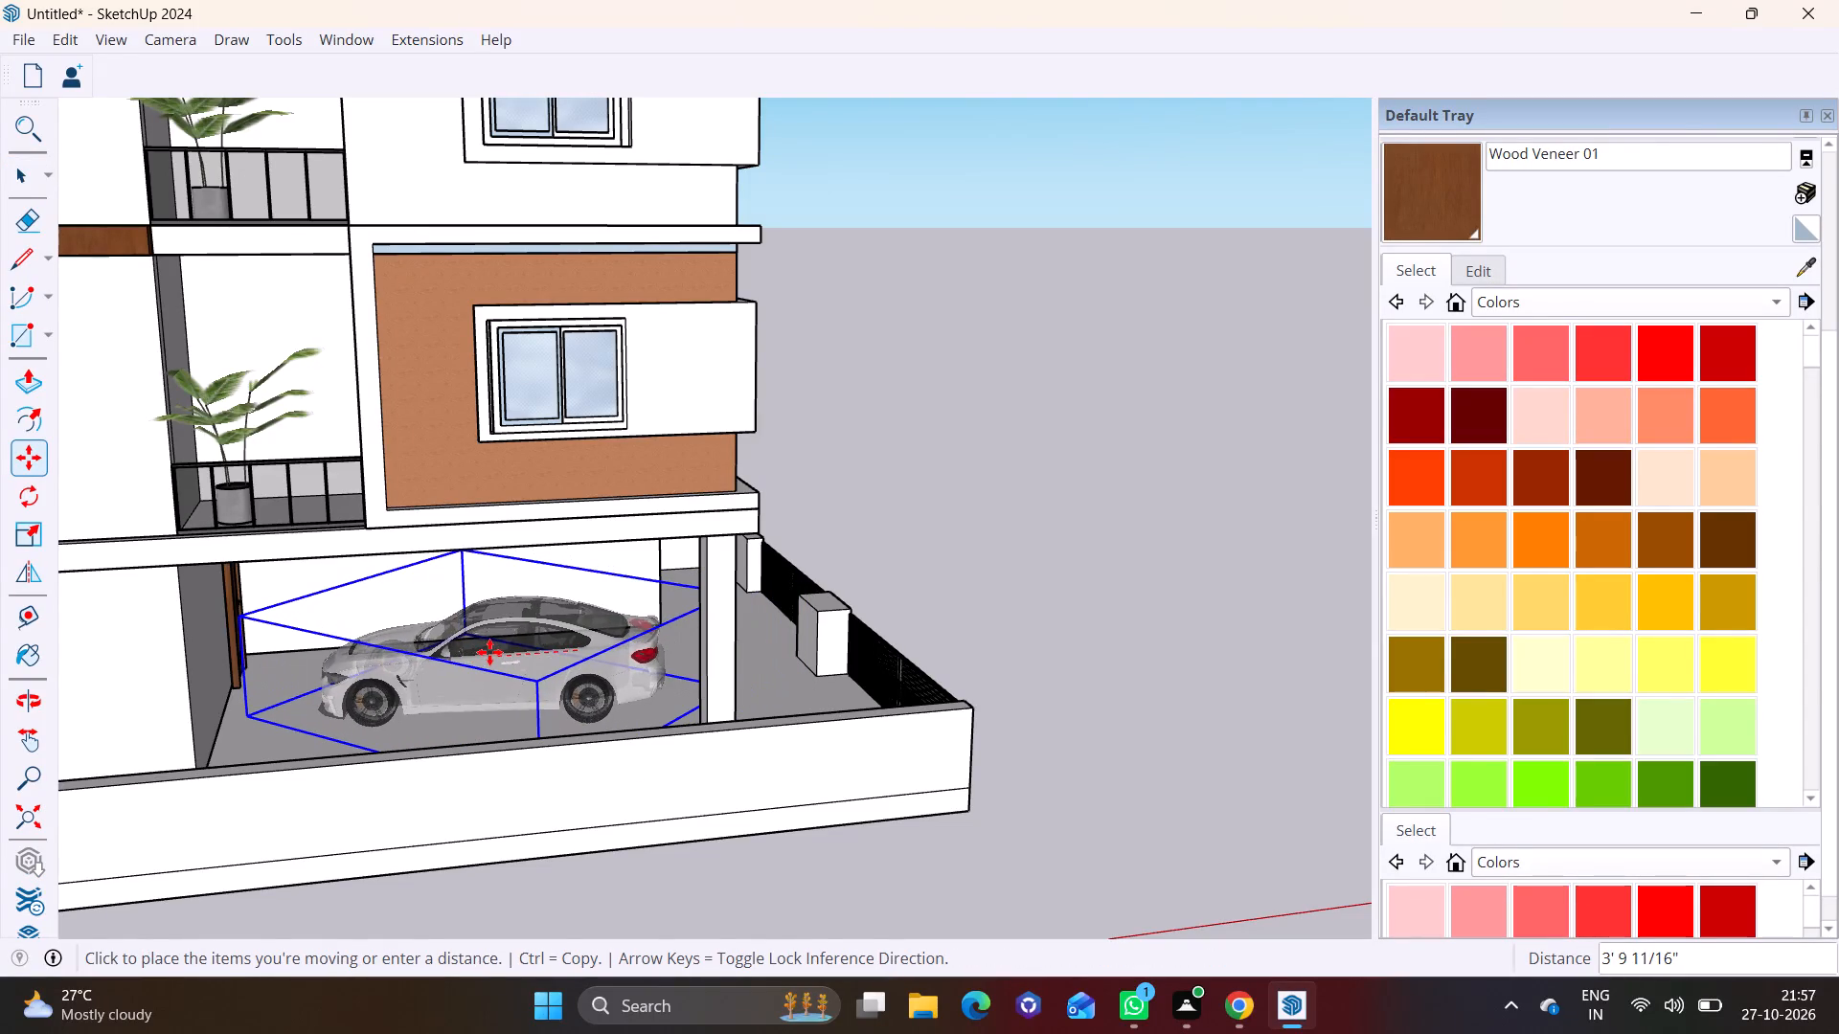
pyautogui.click(489, 652)
pyautogui.press('space')
pyautogui.click(1249, 647)
# Examine the whole building from the parking level up to the roof, from several angles.
pyautogui.scroll(-6, 1011, 683)
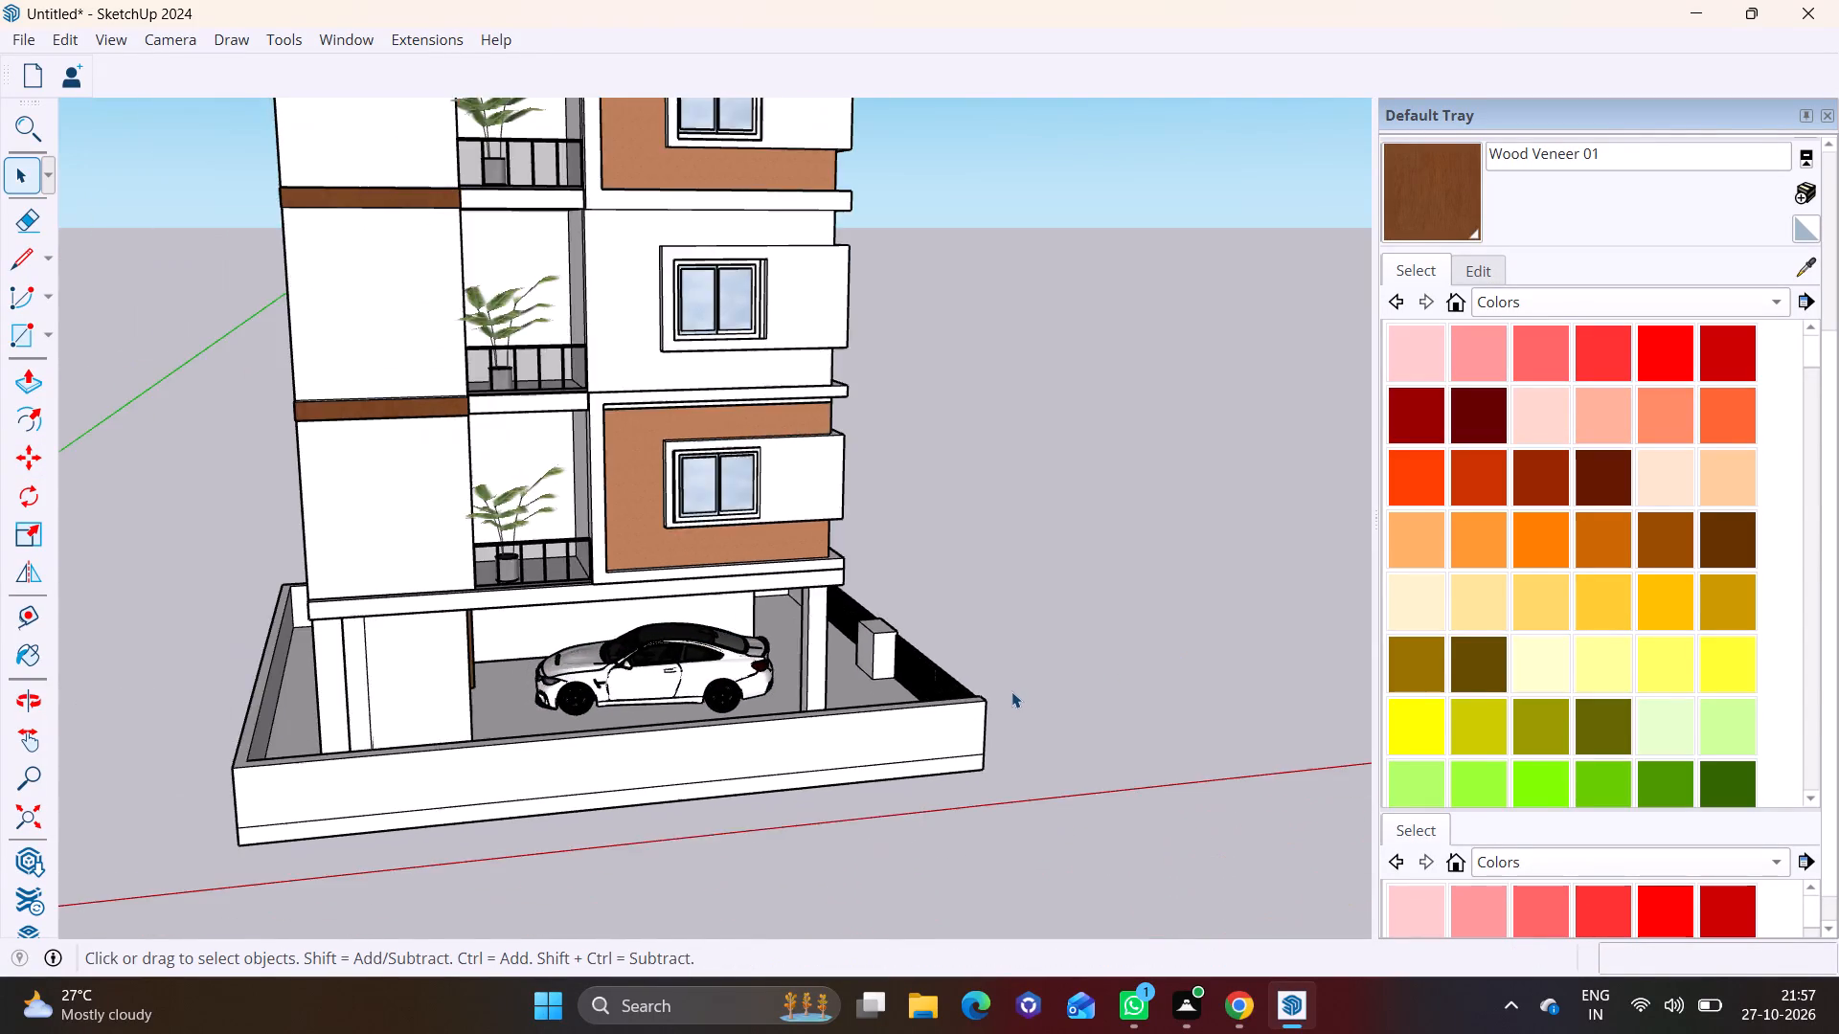
pyautogui.moveTo(1010, 699); pyautogui.dragTo(238, 792, button='middle')
pyautogui.scroll(-6, 497, 638)
pyautogui.keyDown('shift'); pyautogui.moveTo(576, 580); pyautogui.dragTo(601, 958, button='middle'); pyautogui.keyUp('shift')
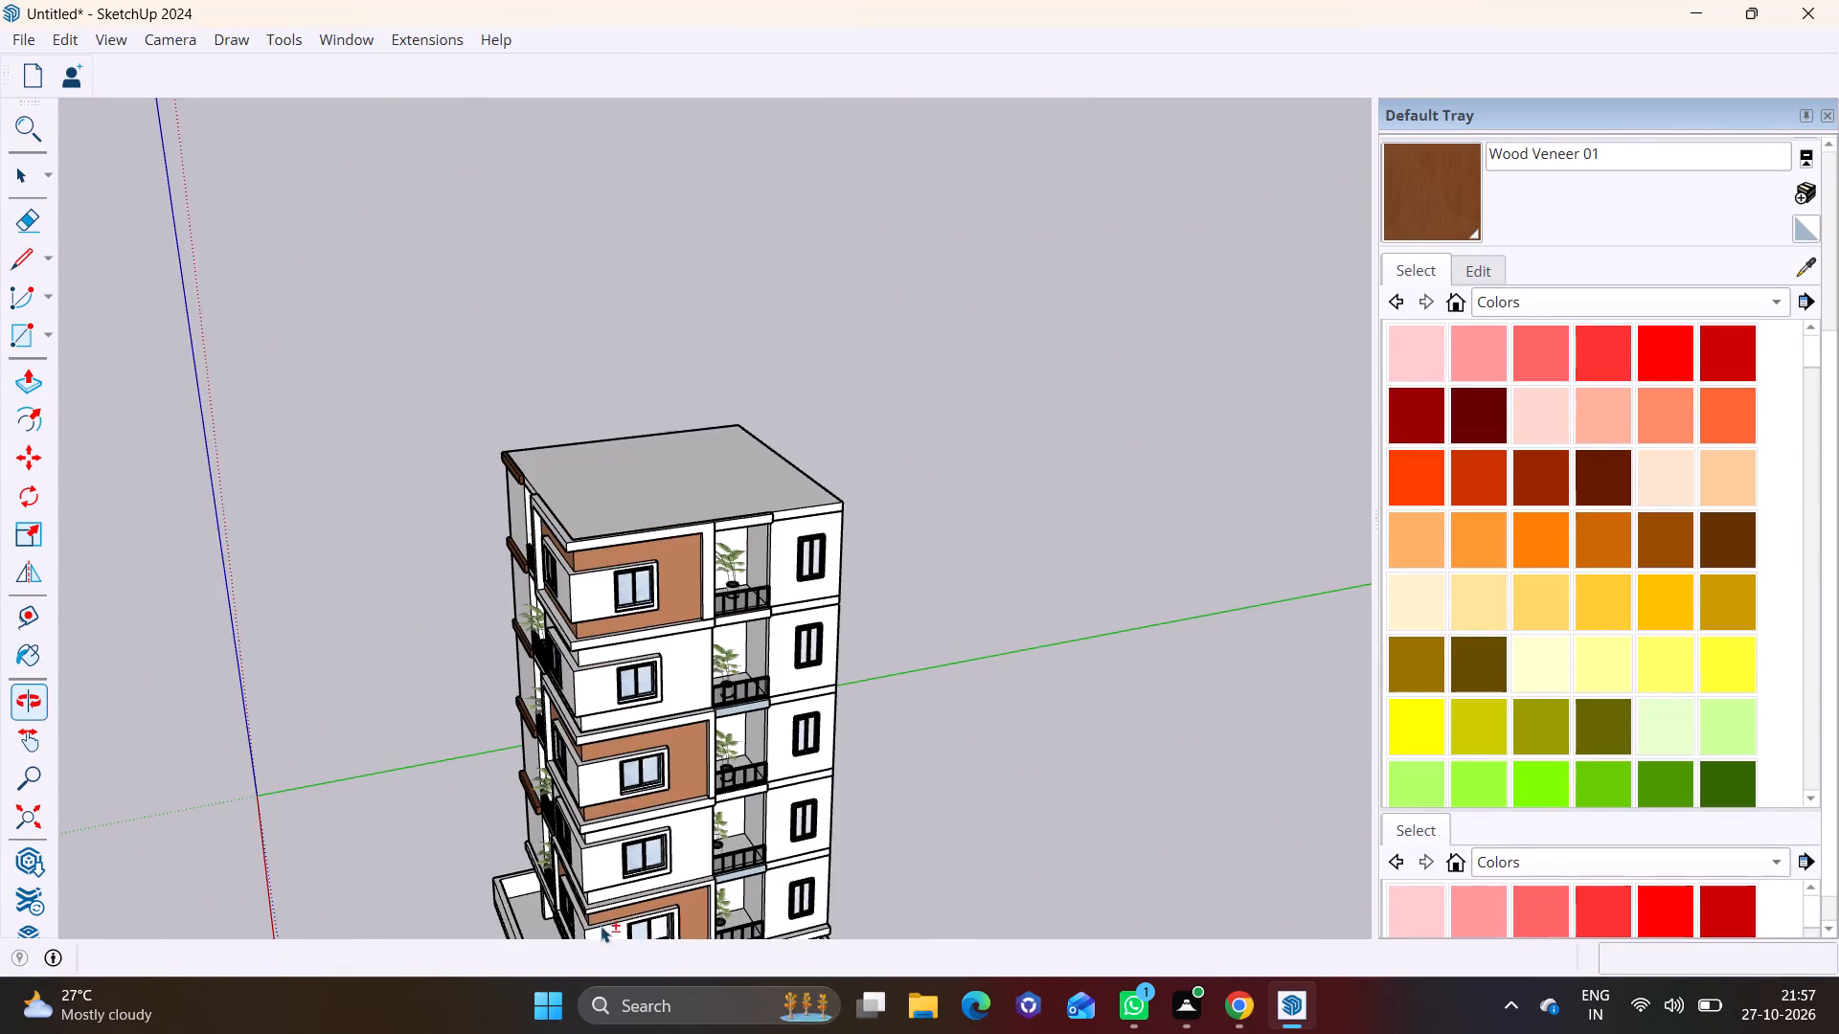
pyautogui.scroll(-2, 597, 733)
pyautogui.moveTo(647, 673); pyautogui.dragTo(611, 608, button='middle')
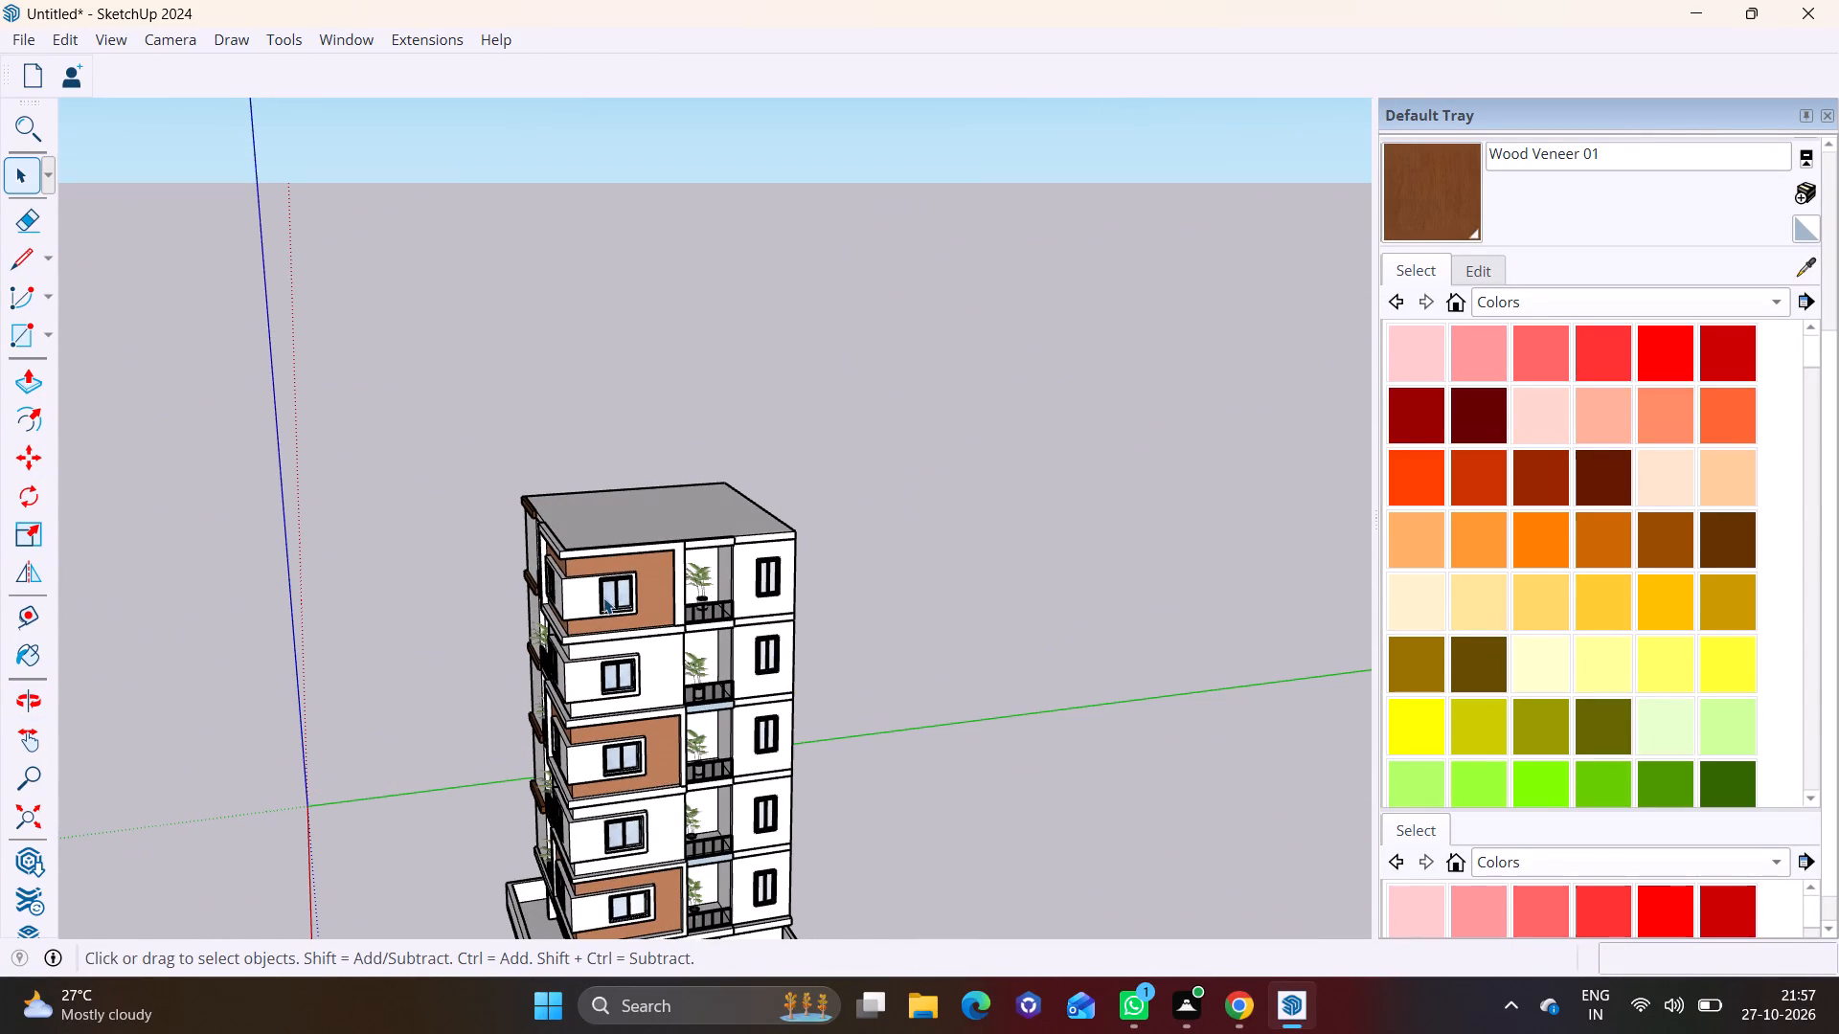
pyautogui.scroll(-1, 610, 588)
pyautogui.press('Tab')
pyautogui.moveTo(621, 582); pyautogui.dragTo(588, 888, button='middle')
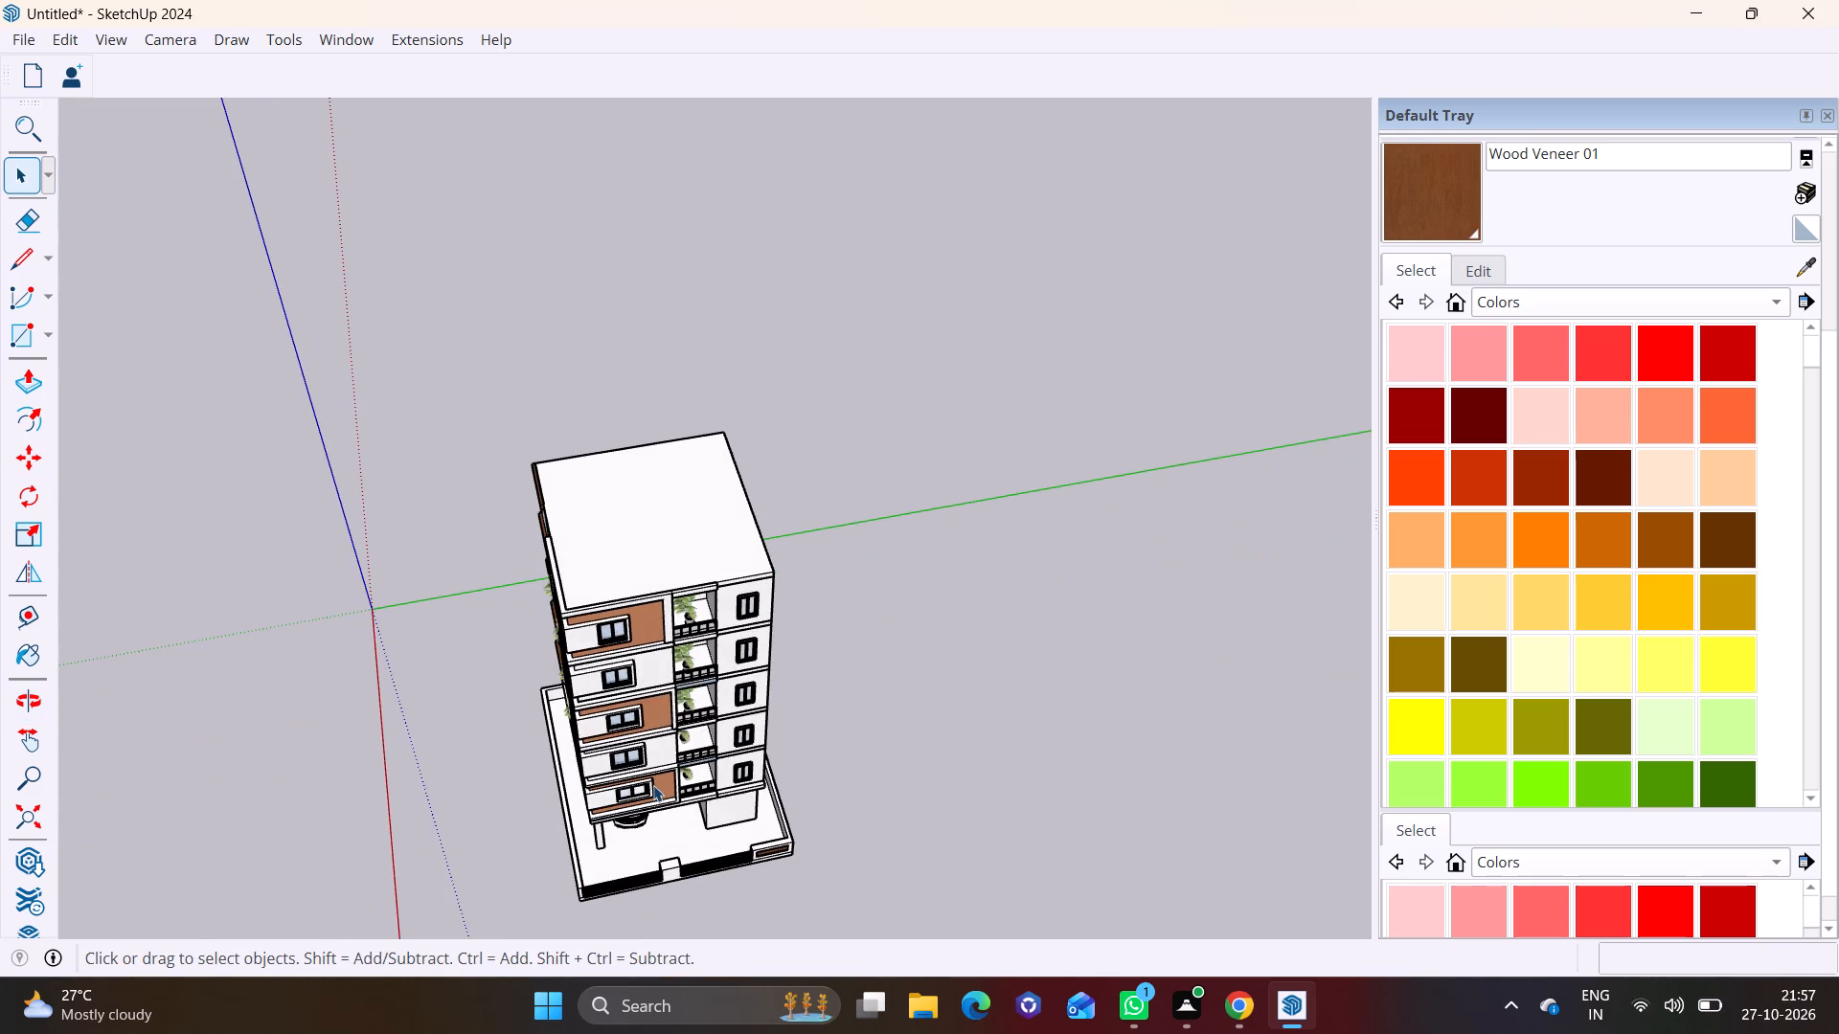
pyautogui.moveTo(726, 660); pyautogui.dragTo(647, 417, button='middle')
pyautogui.scroll(2, 663, 556)
pyautogui.scroll(1, 715, 649)
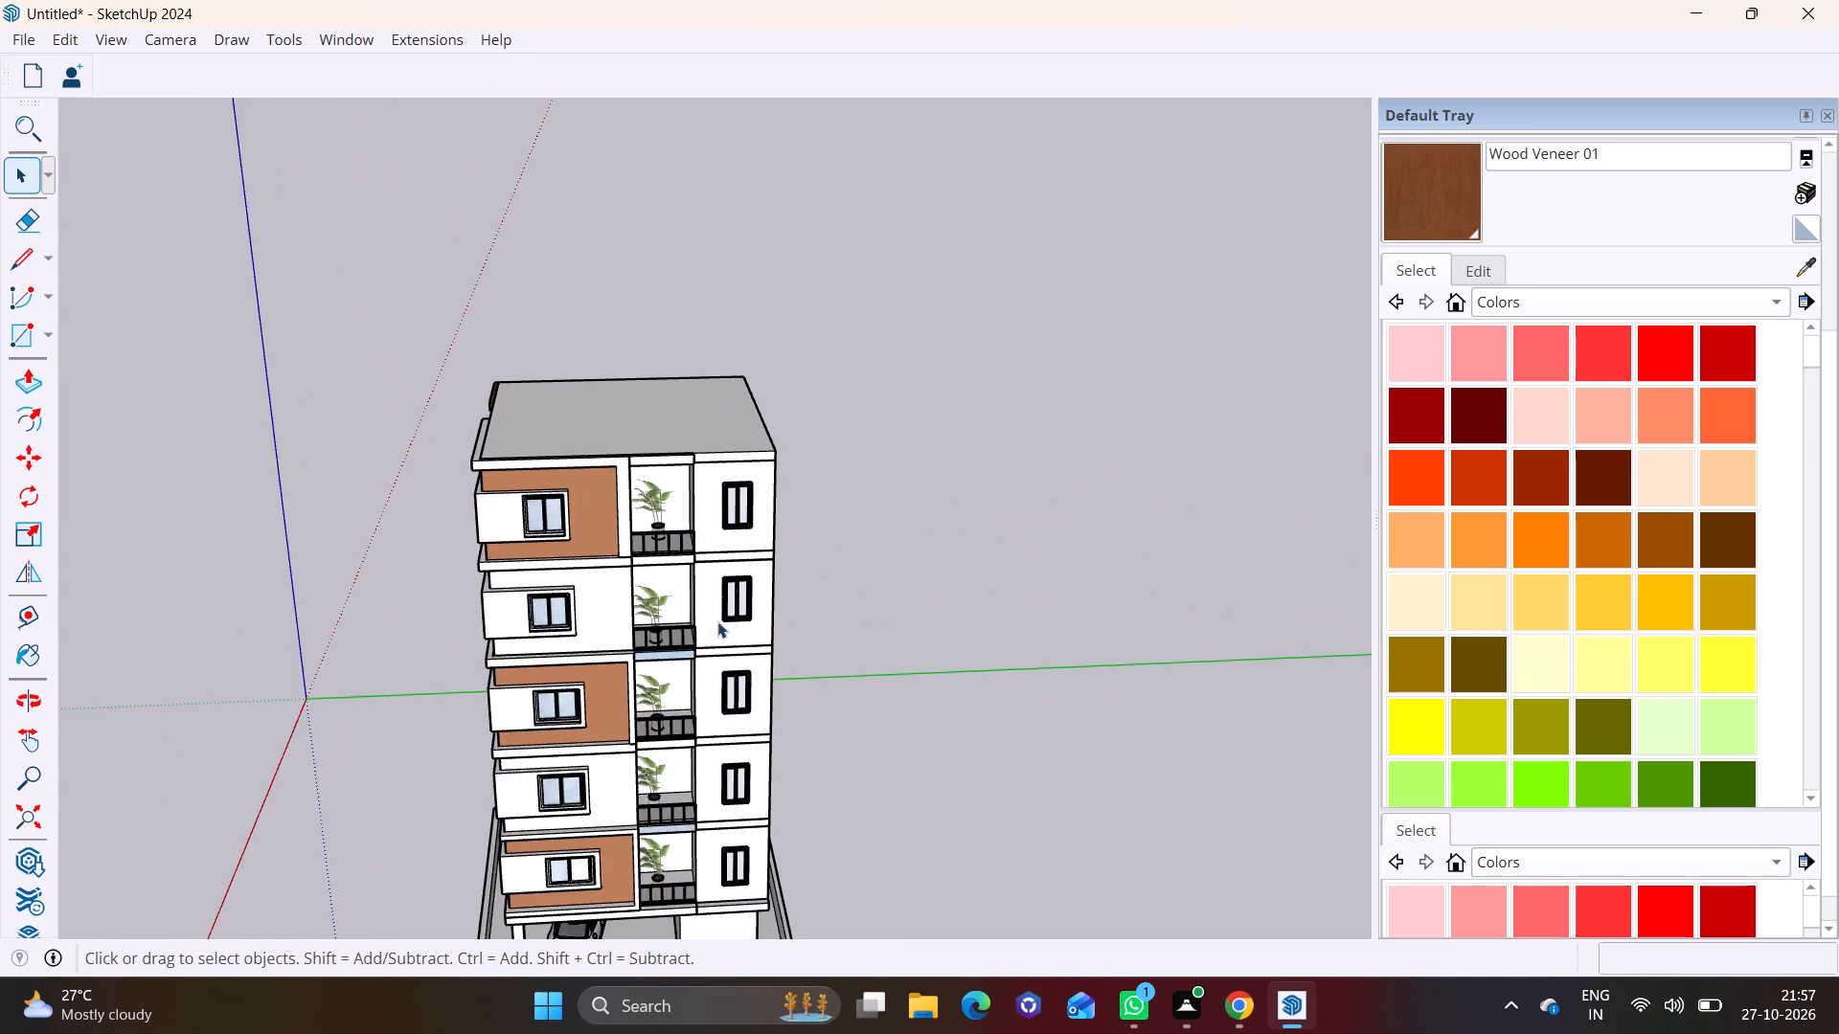
pyautogui.scroll(4, 714, 632)
pyautogui.moveTo(719, 634); pyautogui.dragTo(838, 567, button='middle')
pyautogui.middleClick(724, 460)
pyautogui.moveTo(731, 441); pyautogui.dragTo(749, 302, button='middle')
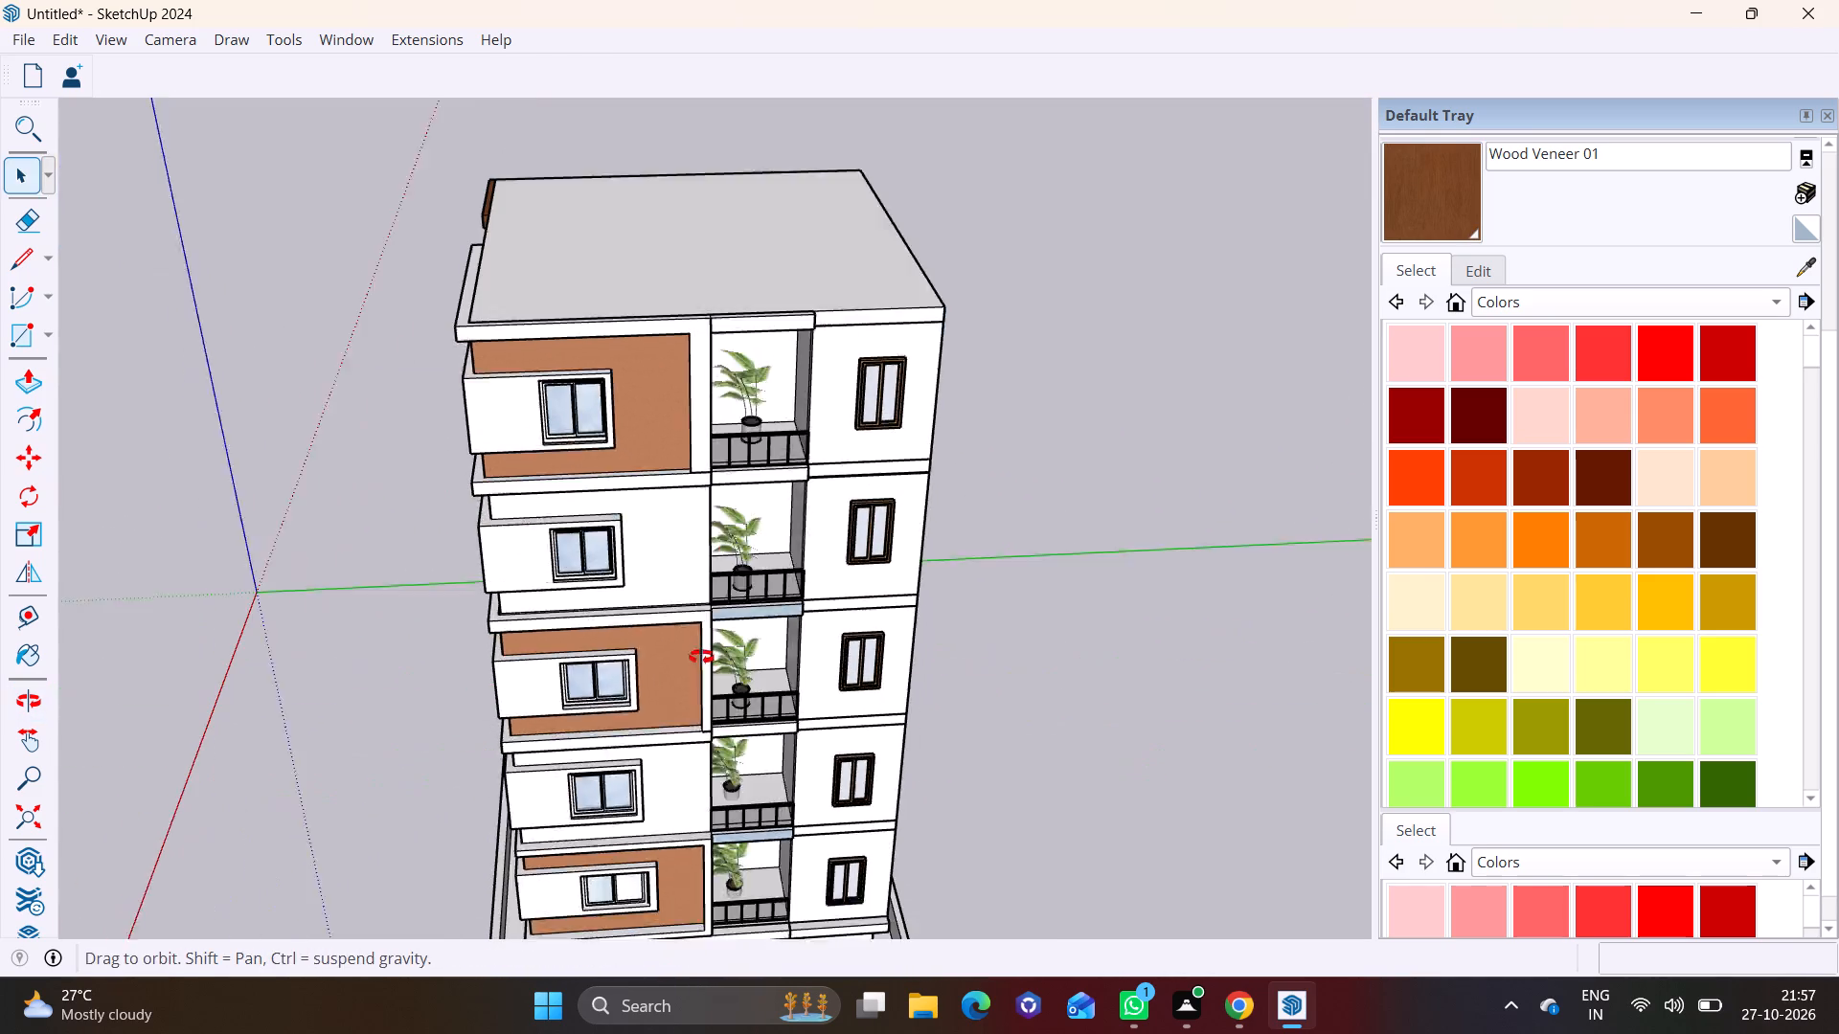
pyautogui.moveTo(809, 553); pyautogui.dragTo(906, 245, button='middle')
# Draw a rectangle about 8' 5" by 28' 4" on the roof, from the outer corner above the narrow-window bay.
pyautogui.keyDown('shift'); pyautogui.scroll(1, 787, 338); pyautogui.keyUp('shift')
pyautogui.keyDown('shift'); pyautogui.moveTo(787, 338); pyautogui.dragTo(738, 707, button='middle'); pyautogui.keyUp('shift')
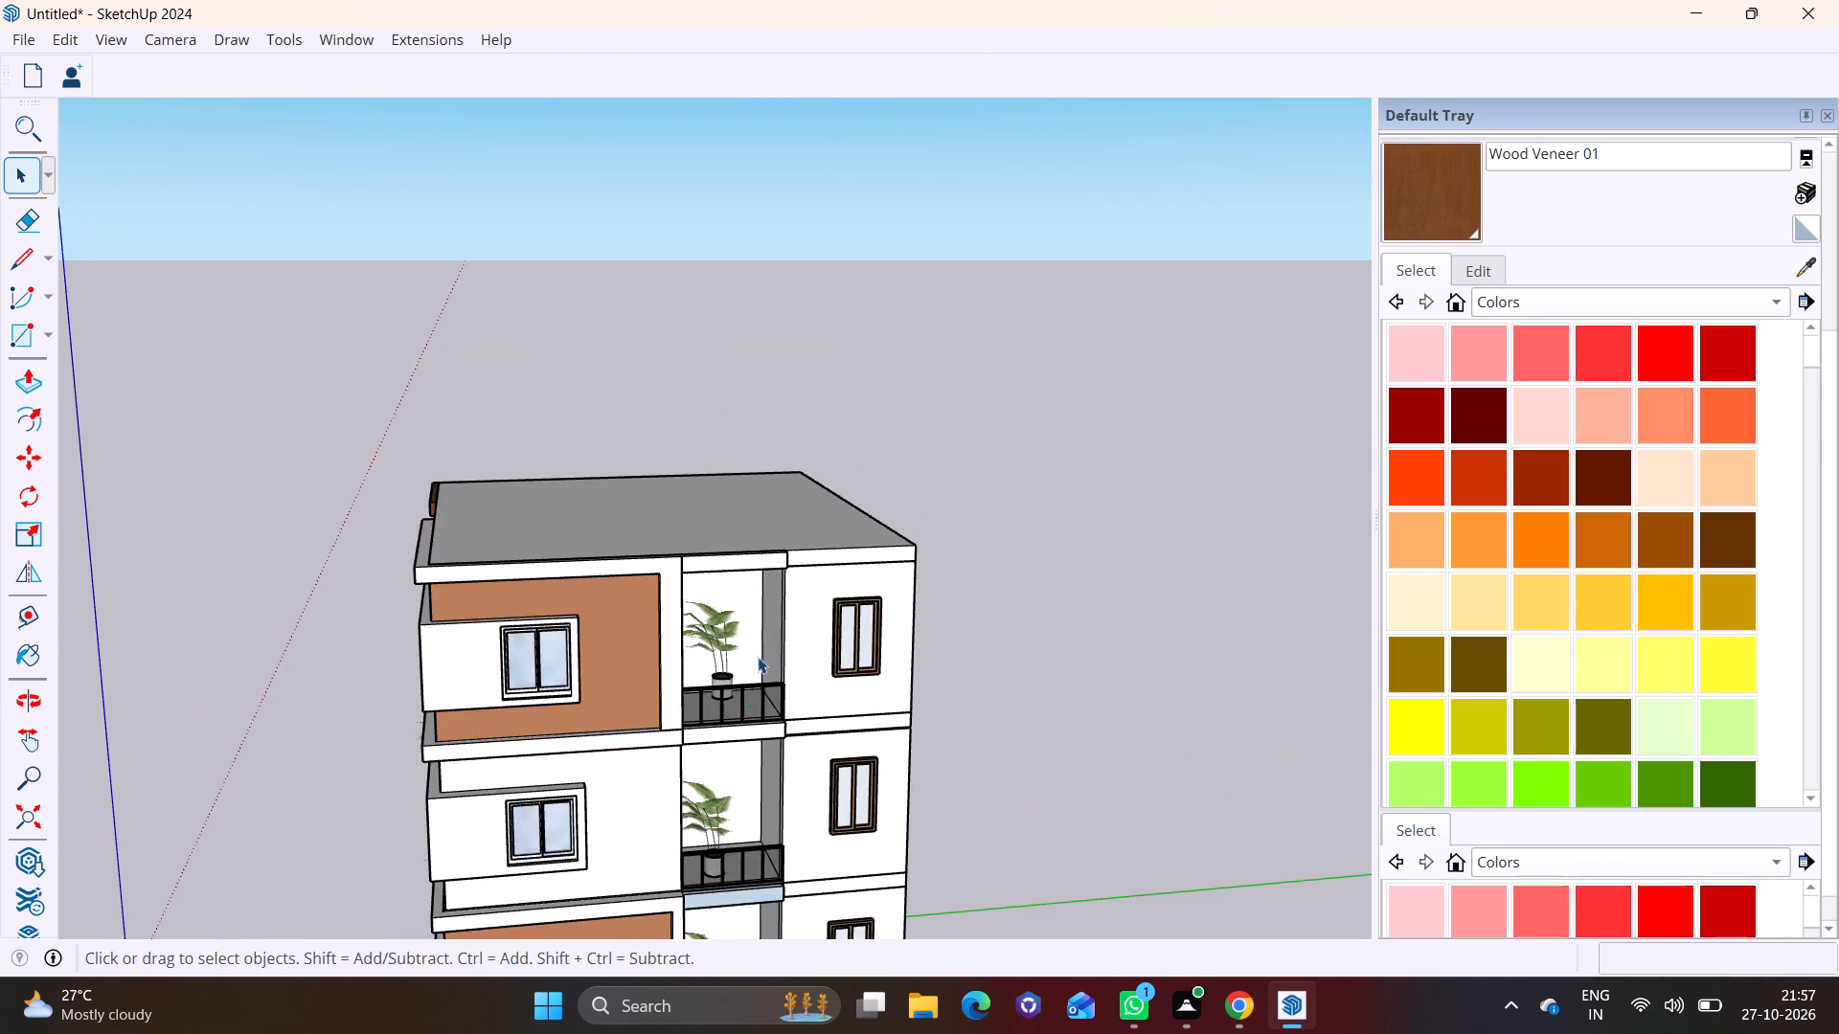
pyautogui.scroll(5, 759, 643)
pyautogui.keyDown('shift'); pyautogui.moveTo(845, 539); pyautogui.dragTo(654, 643, button='middle'); pyautogui.keyUp('shift')
pyautogui.scroll(1, 672, 643)
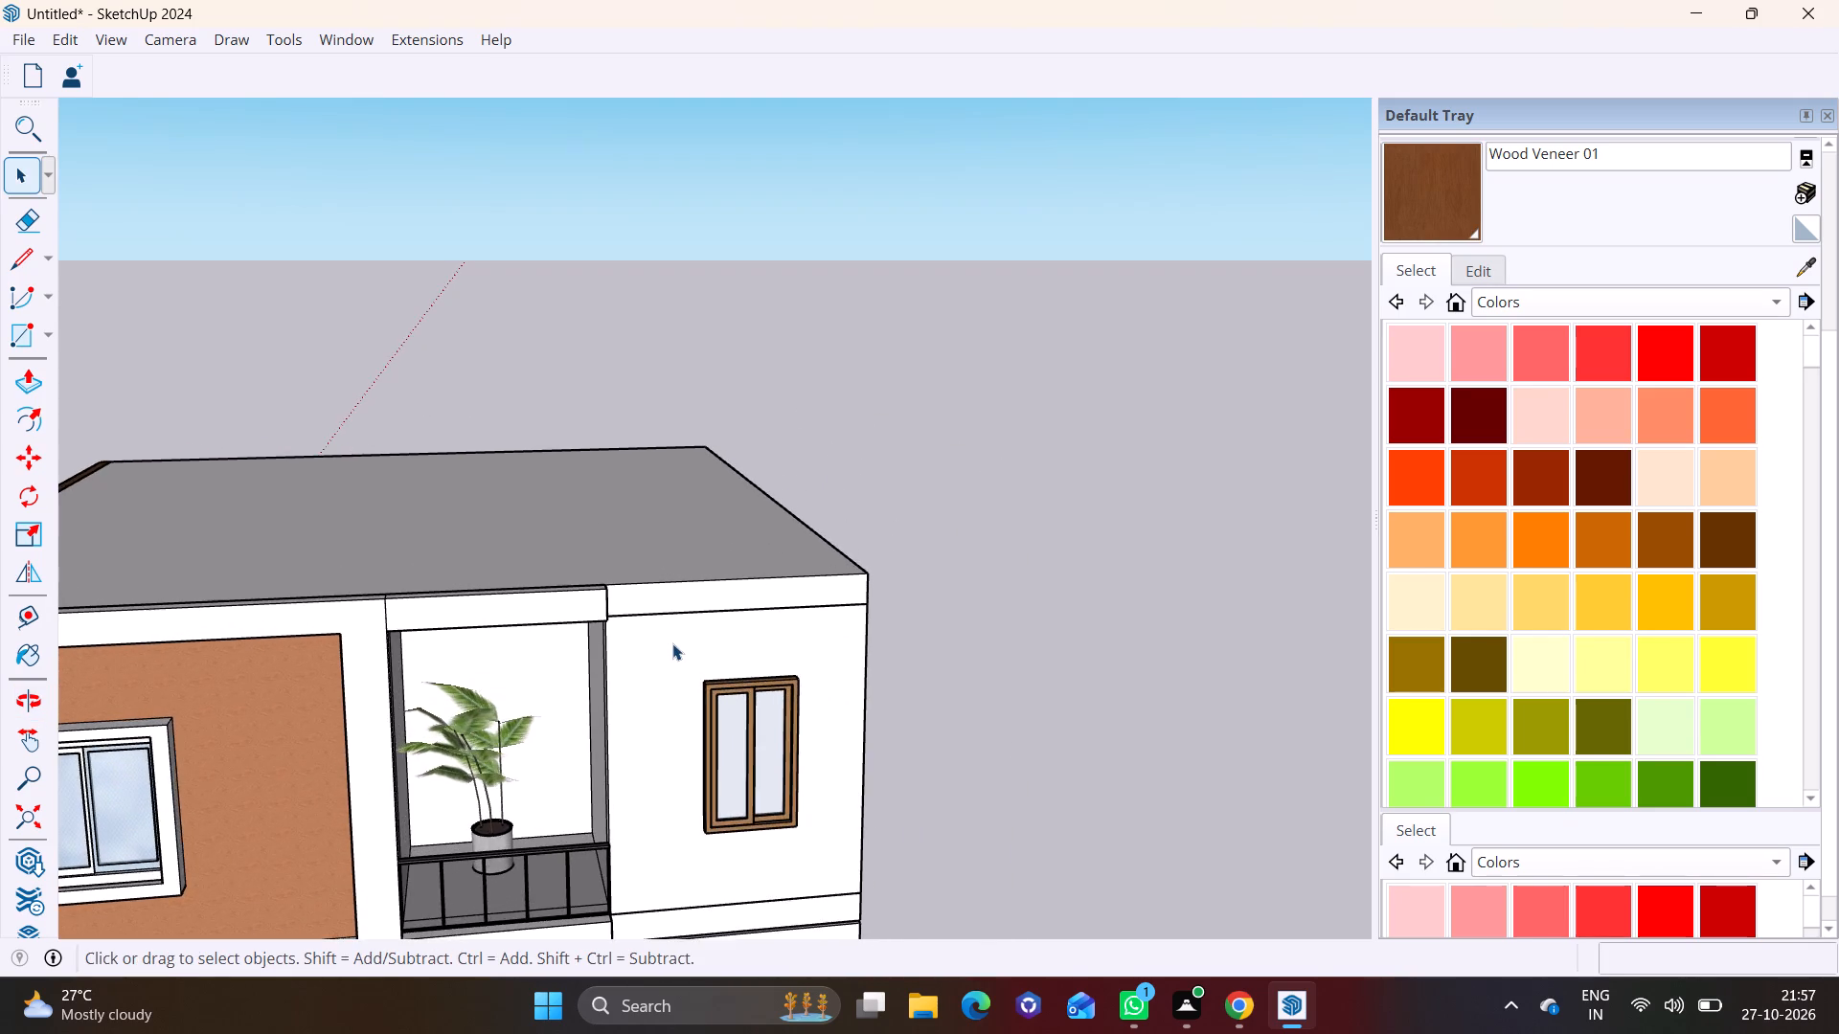
pyautogui.scroll(2, 672, 643)
pyautogui.keyDown('shift'); pyautogui.moveTo(672, 643); pyautogui.dragTo(617, 677, button='middle'); pyautogui.keyUp('shift')
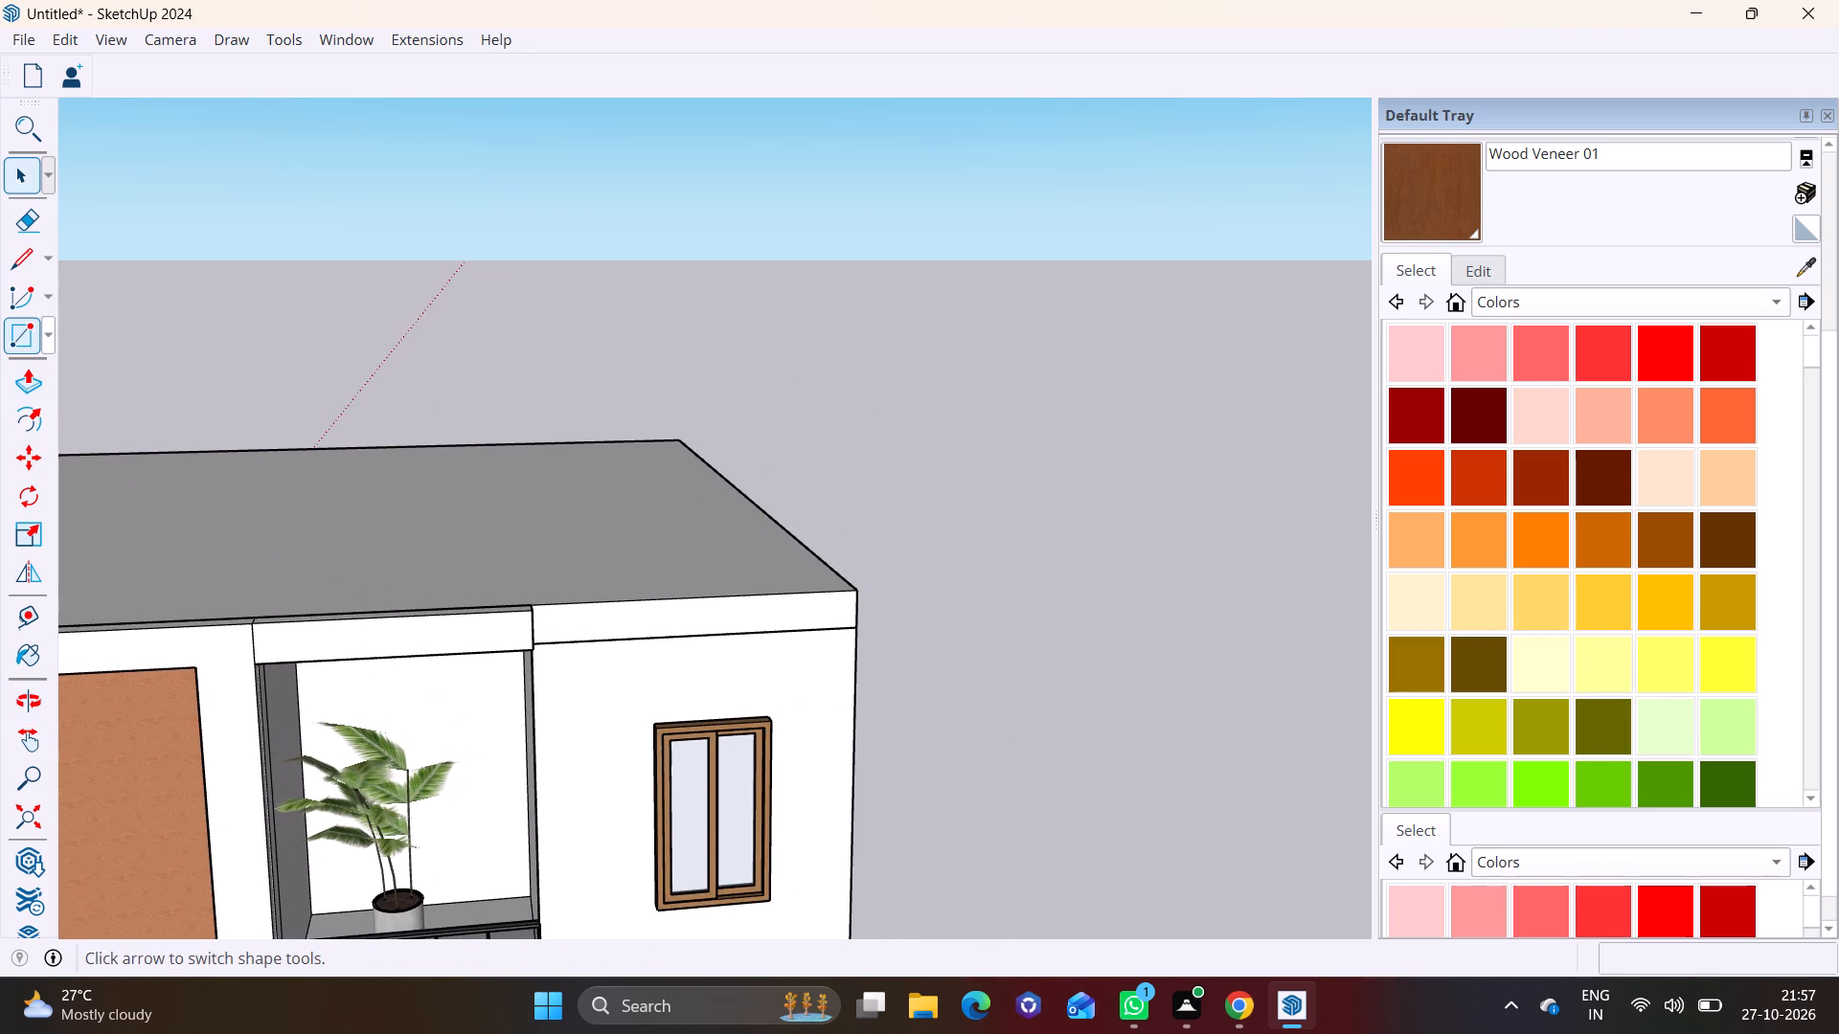
pyautogui.click(46, 332)
pyautogui.click(62, 363)
pyautogui.moveTo(355, 495); pyautogui.dragTo(349, 537, button='middle')
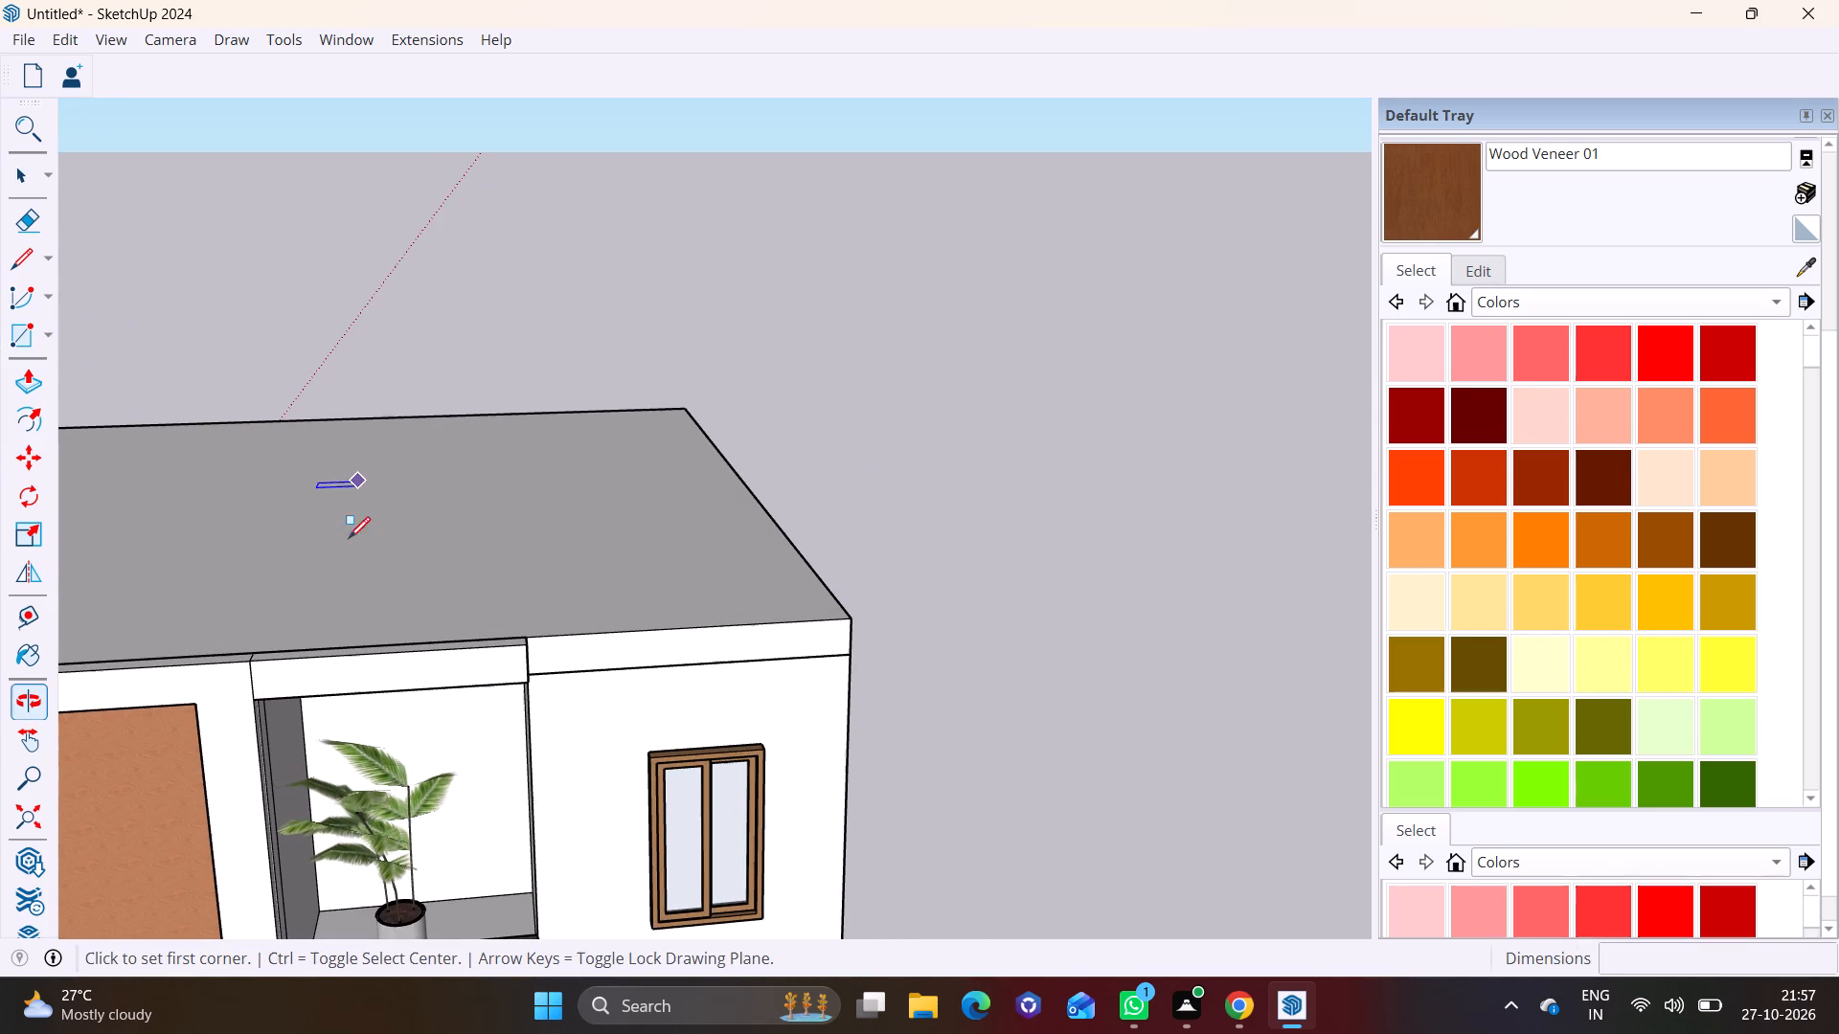
pyautogui.click(852, 615)
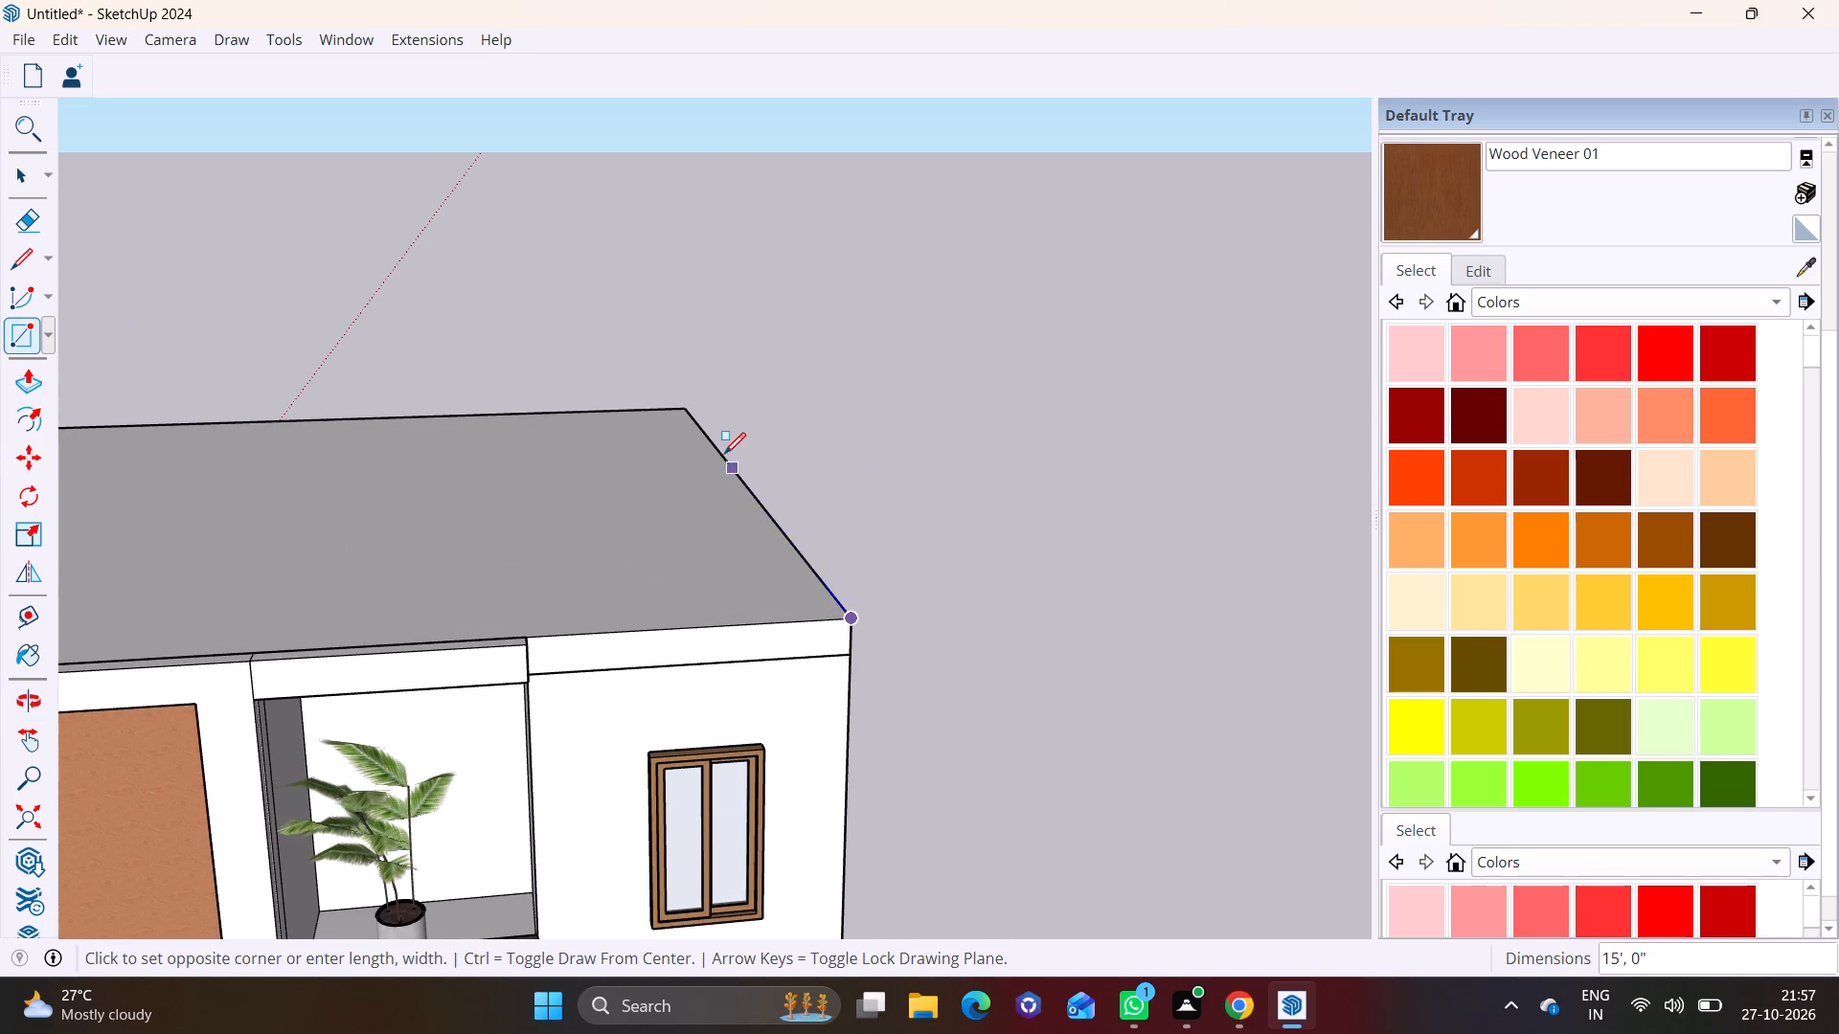
pyautogui.click(508, 422)
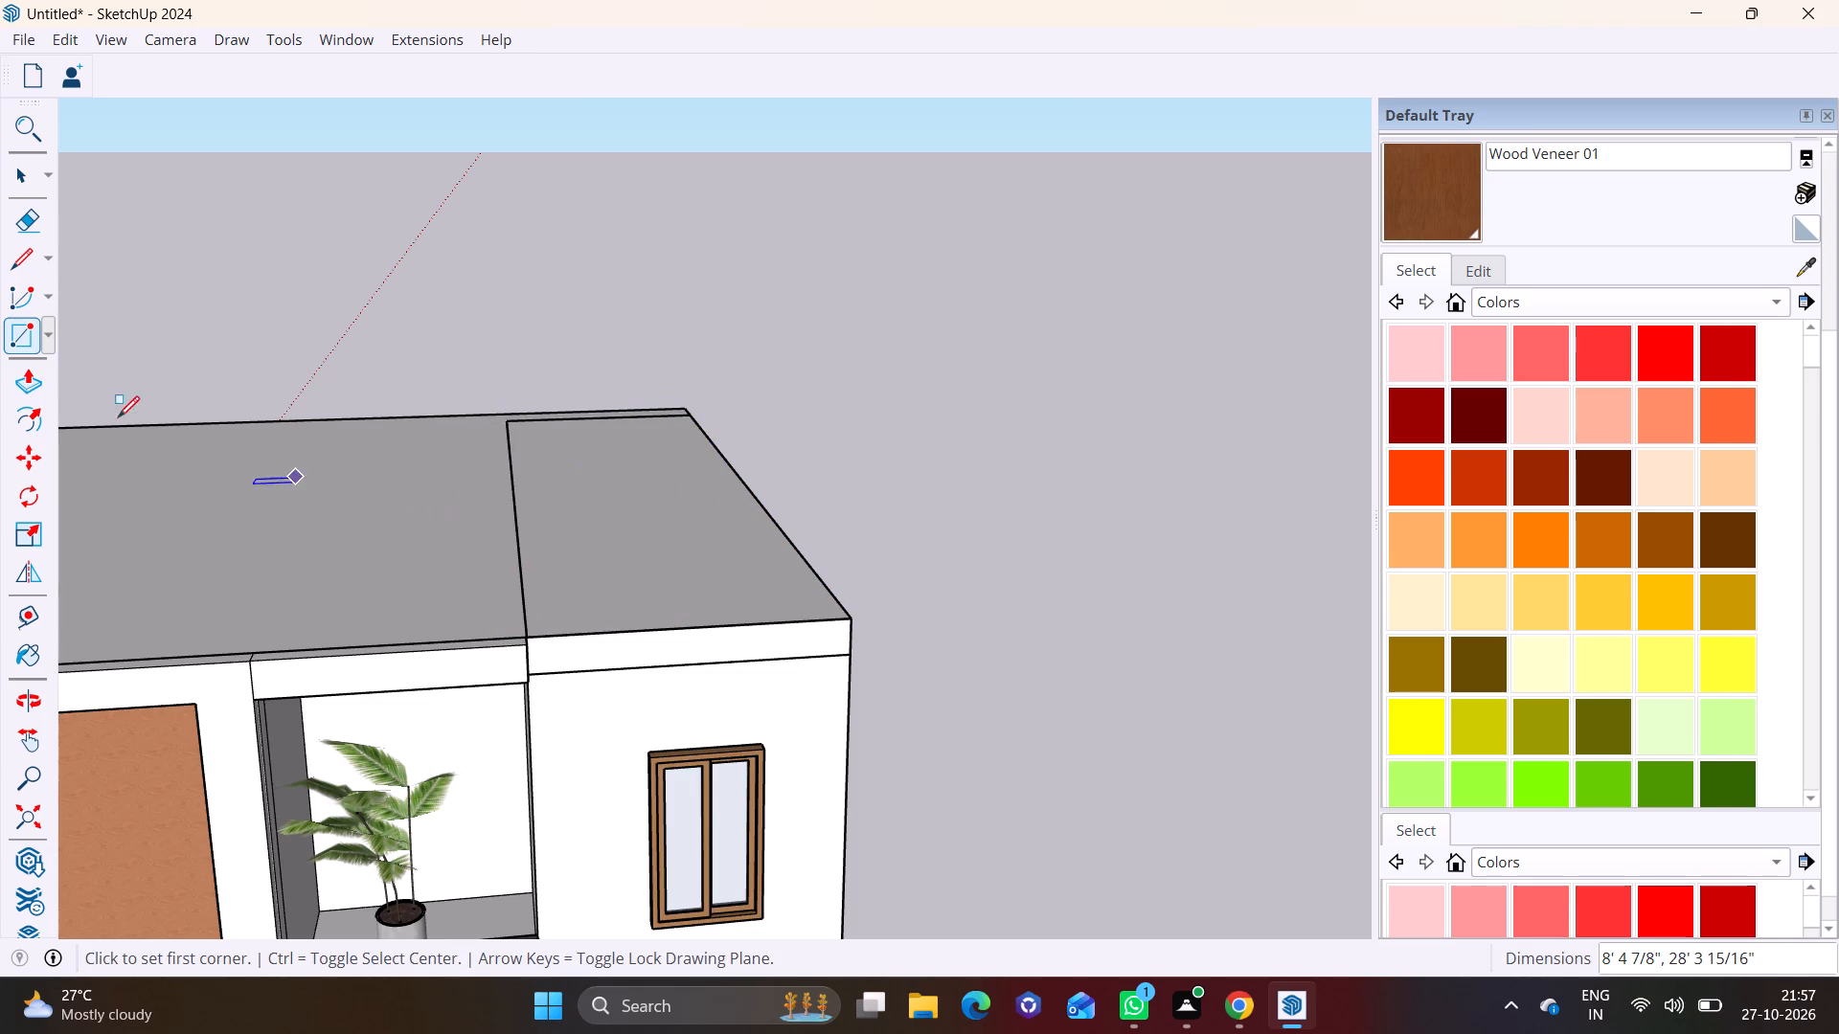
# Push/Pull the roof rectangle upward about 8' to form a rooftop block.
pyautogui.click(29, 391)
pyautogui.click(642, 517)
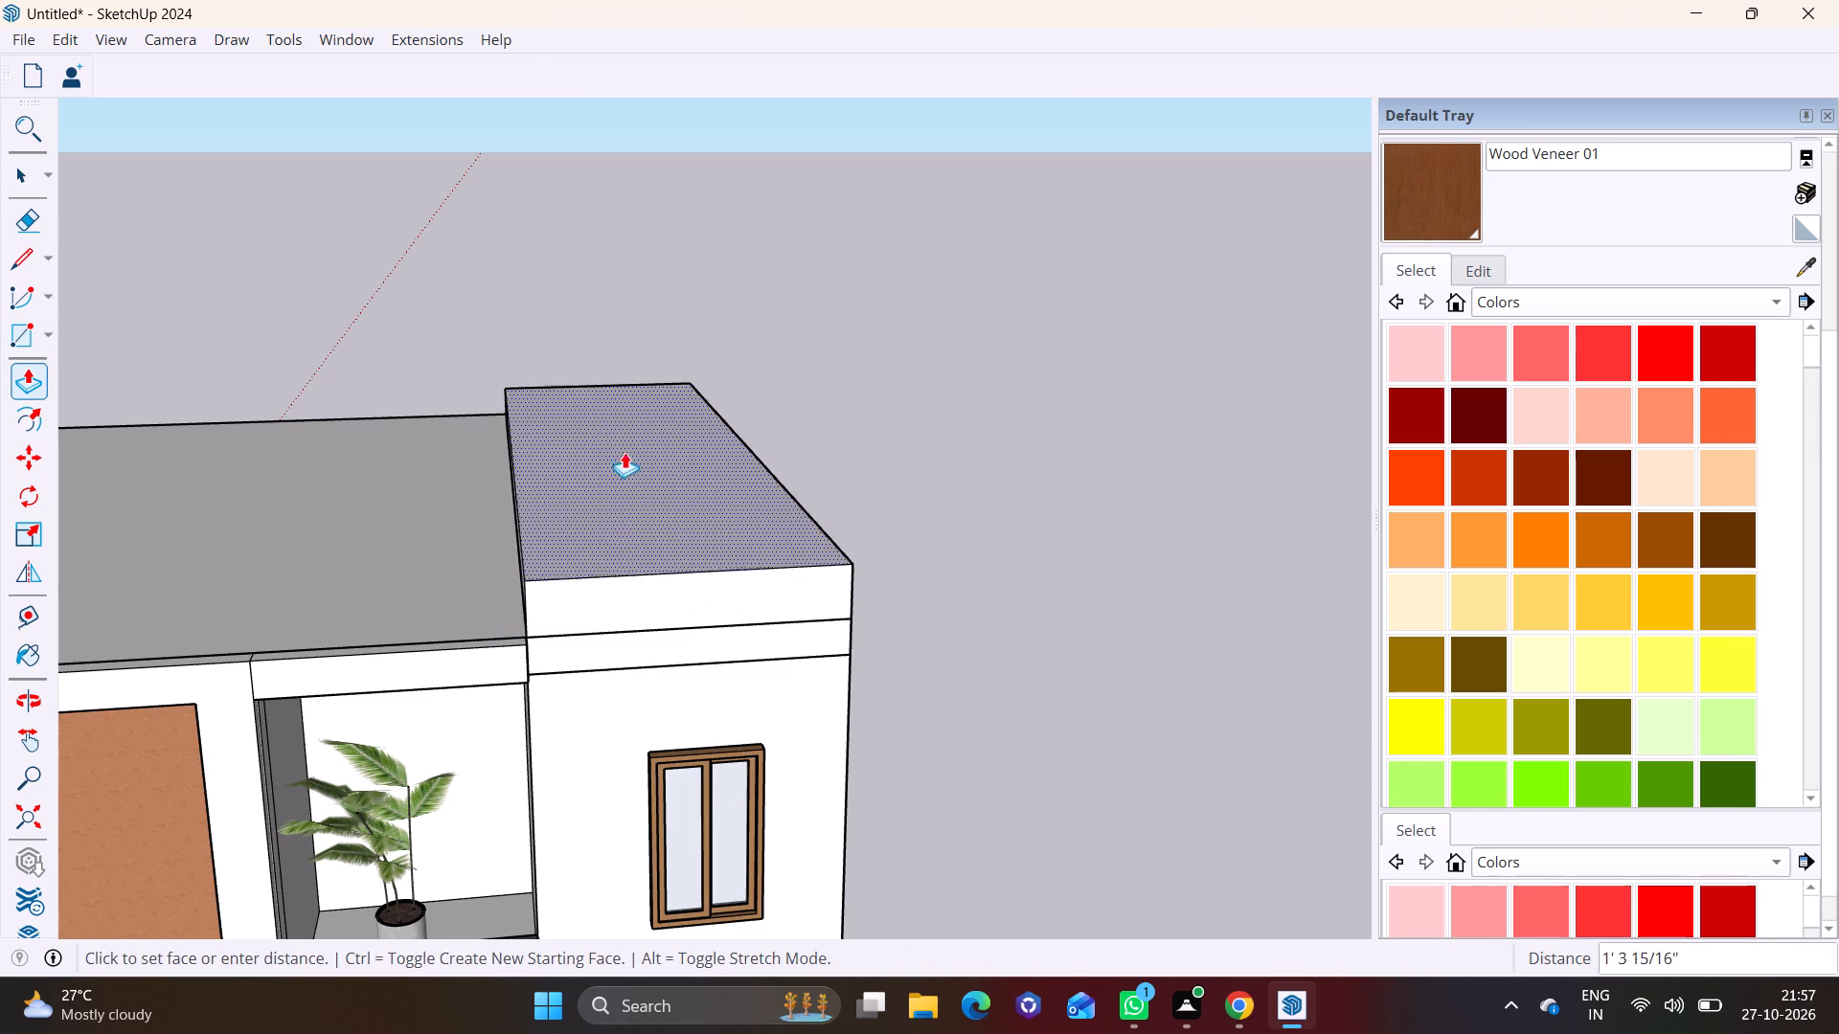
pyautogui.click(593, 275)
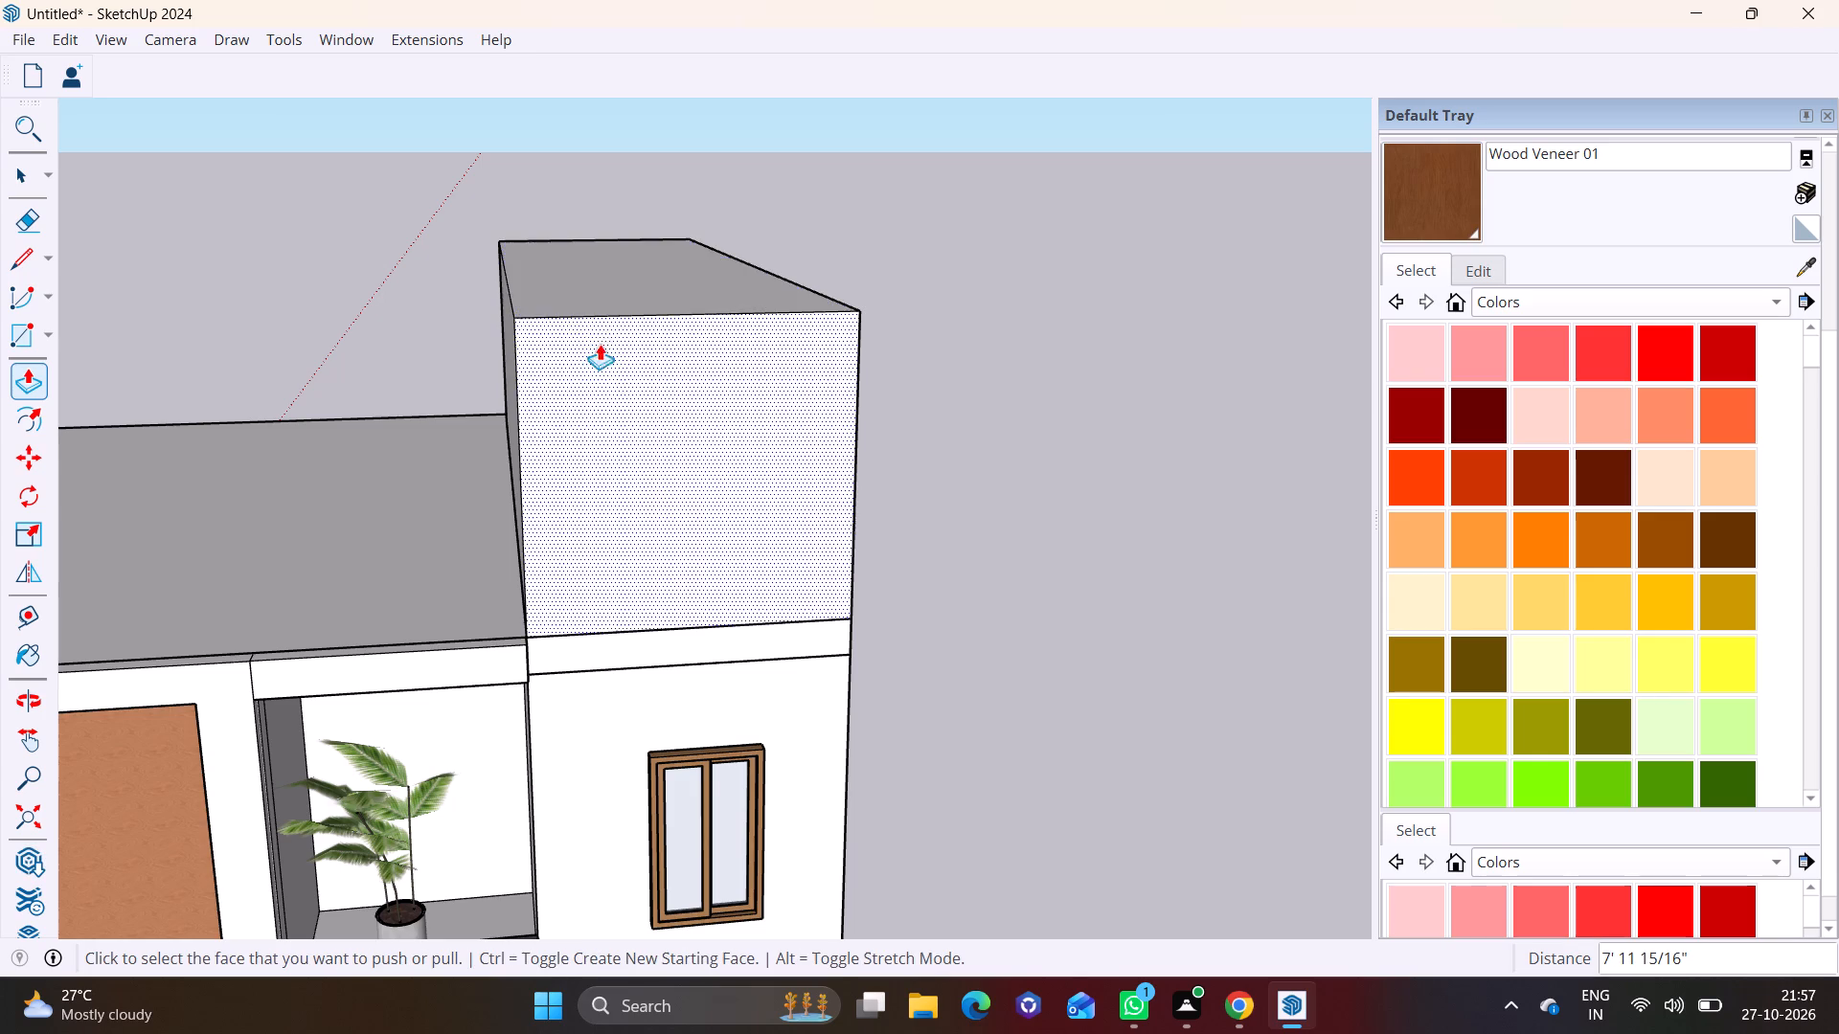
# Draw a vertical line about 8' long down the rooftop block's inner side face, from its top edge to the roof.
pyautogui.scroll(-8, 664, 573)
pyautogui.moveTo(778, 613); pyautogui.dragTo(756, 518, button='middle')
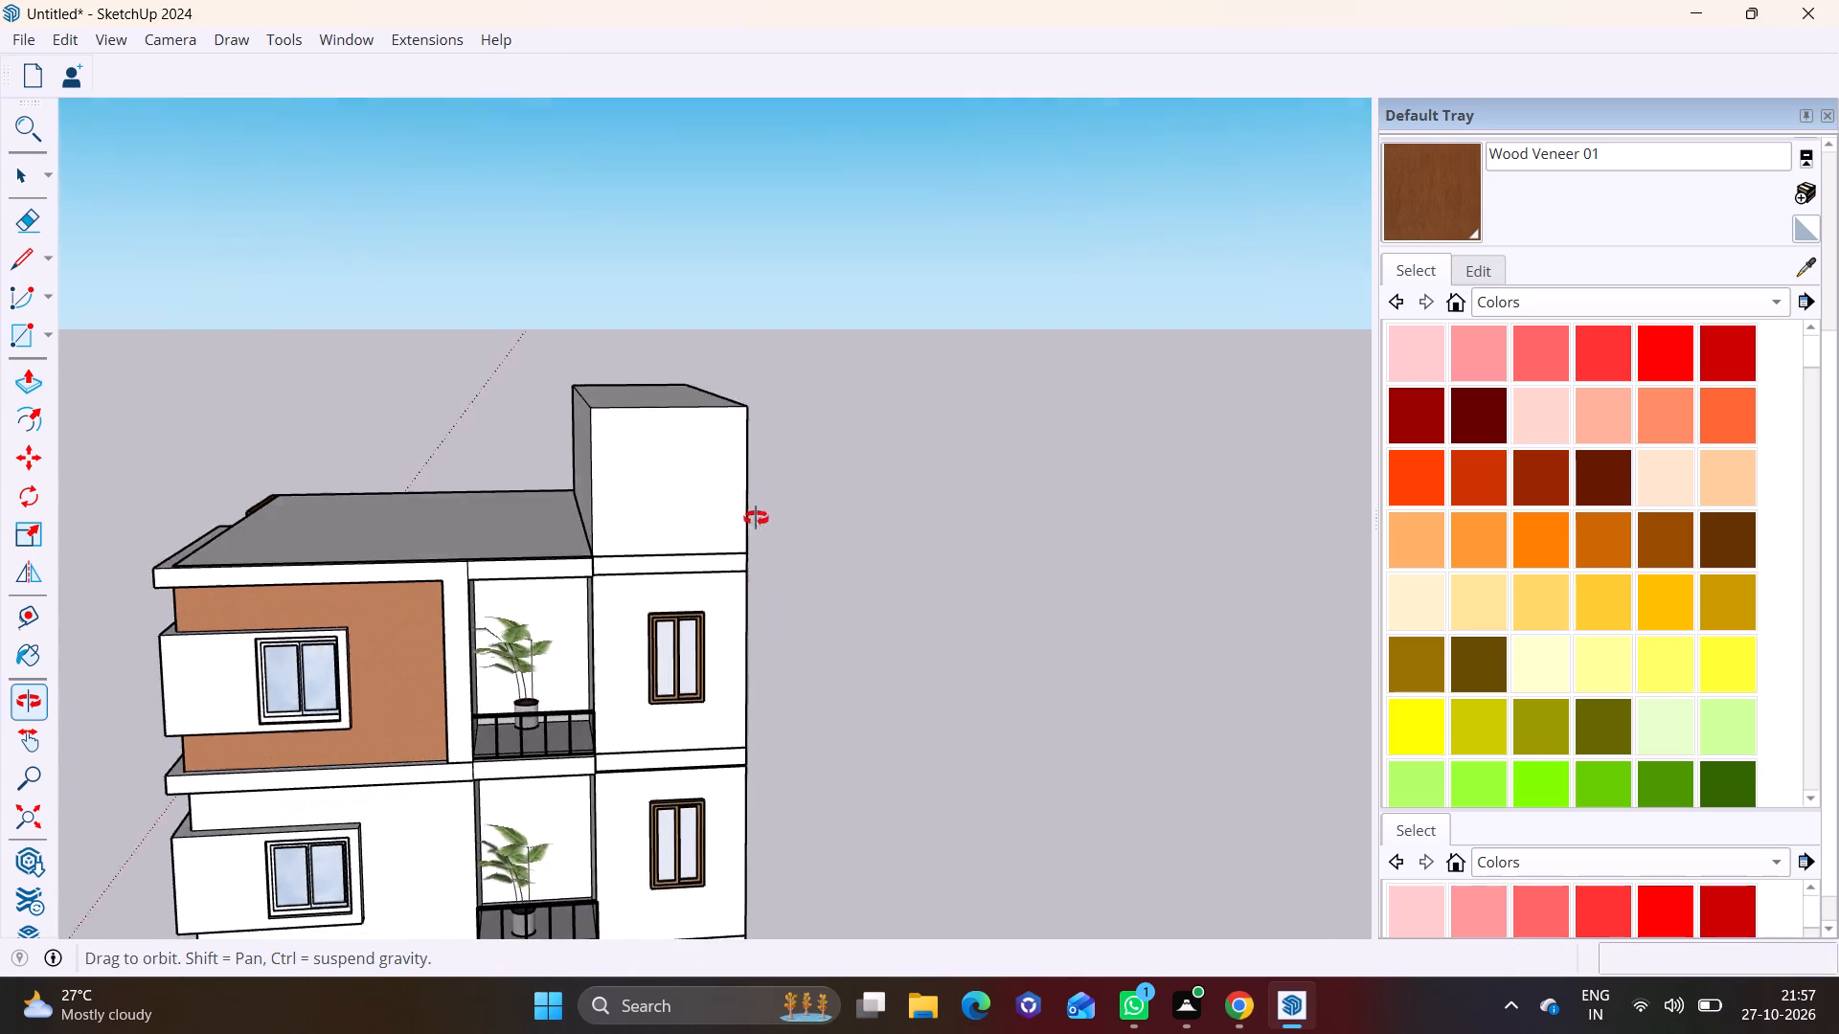
pyautogui.moveTo(756, 518); pyautogui.dragTo(744, 502, button='middle')
pyautogui.scroll(4, 693, 446)
pyautogui.keyDown('shift'); pyautogui.moveTo(574, 461); pyautogui.dragTo(576, 401, button='middle'); pyautogui.keyUp('shift')
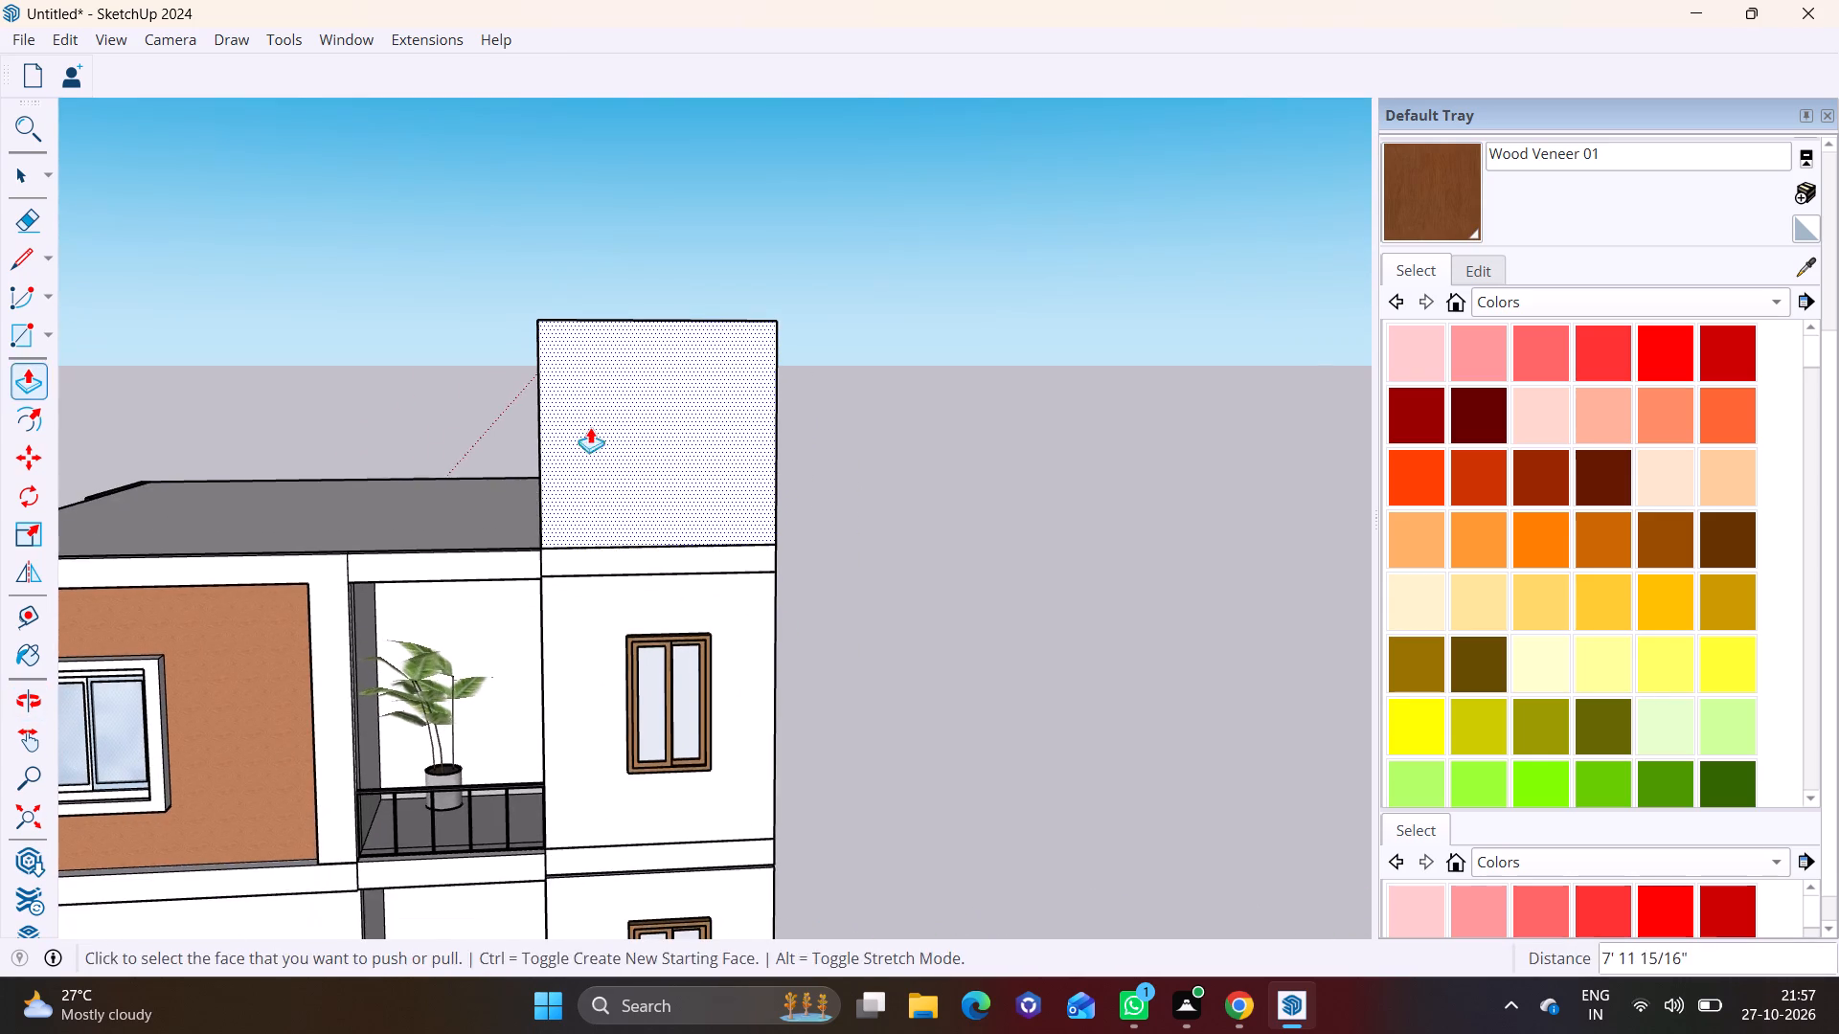
pyautogui.moveTo(594, 428); pyautogui.dragTo(783, 575, button='middle')
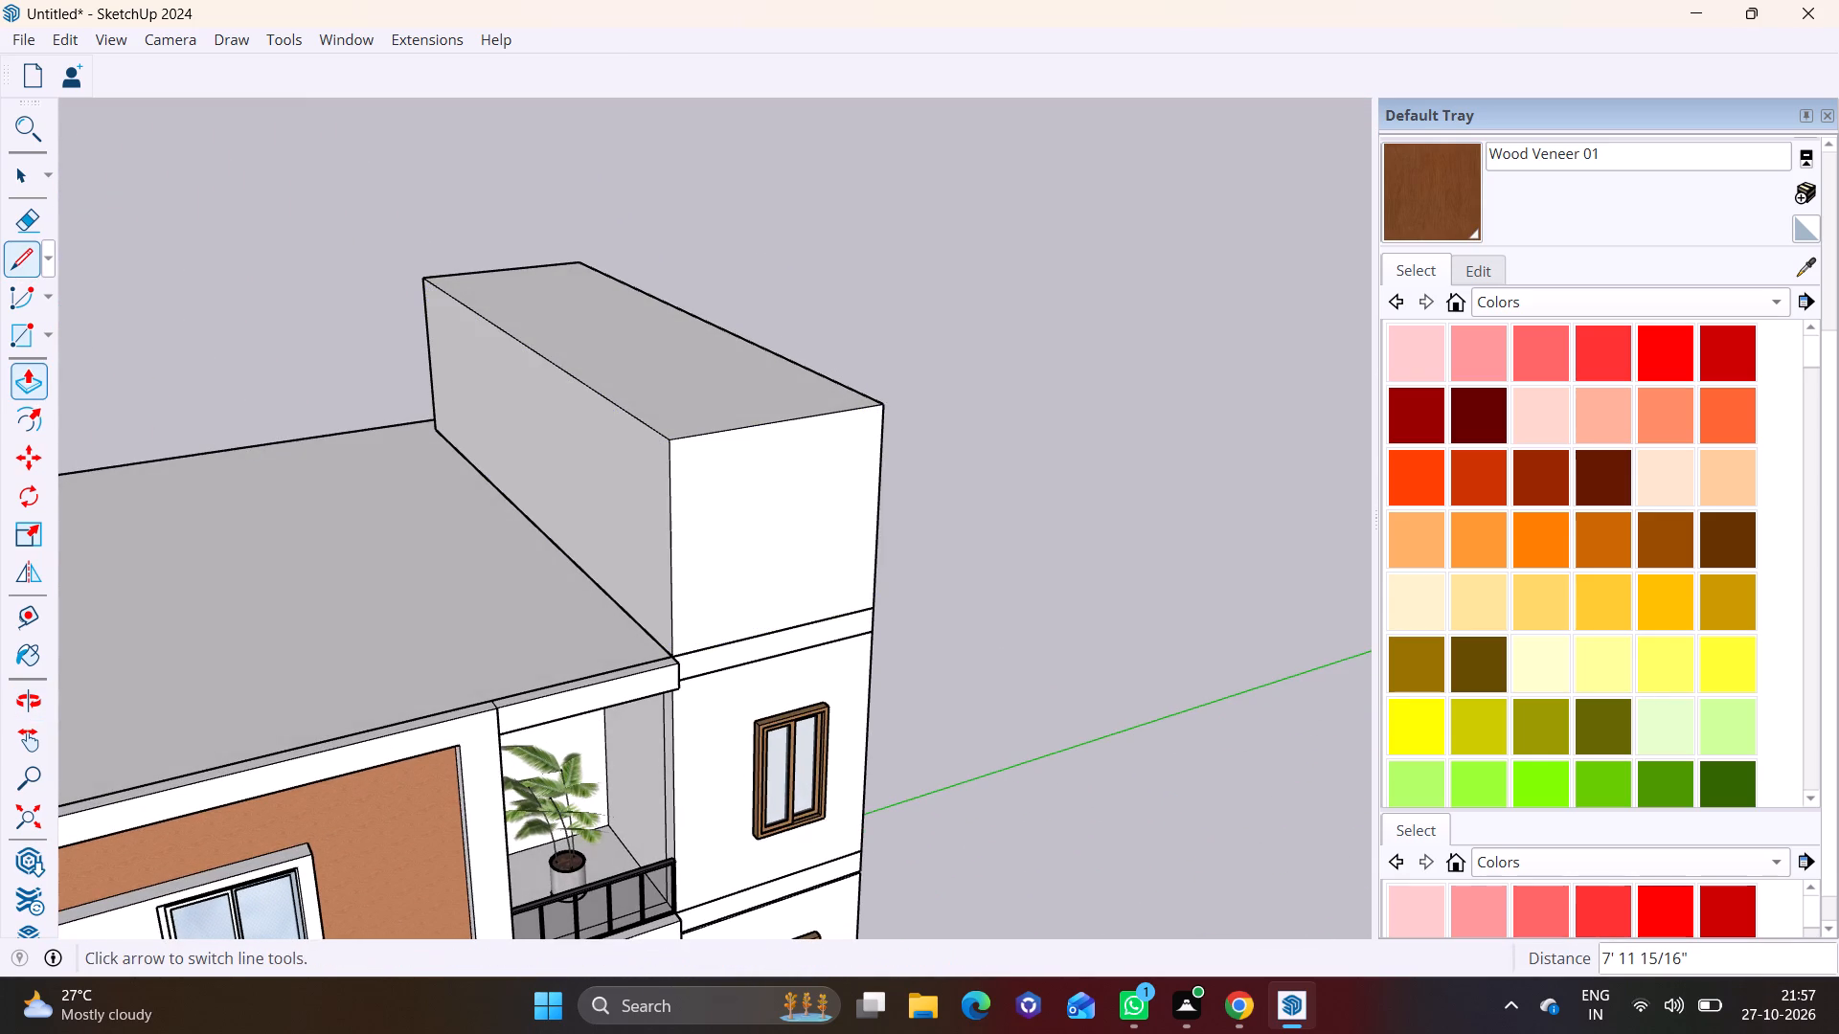
pyautogui.click(25, 263)
pyautogui.keyDown('shift'); pyautogui.moveTo(474, 417); pyautogui.dragTo(710, 382, button='middle'); pyautogui.keyUp('shift')
pyautogui.scroll(3, 724, 398)
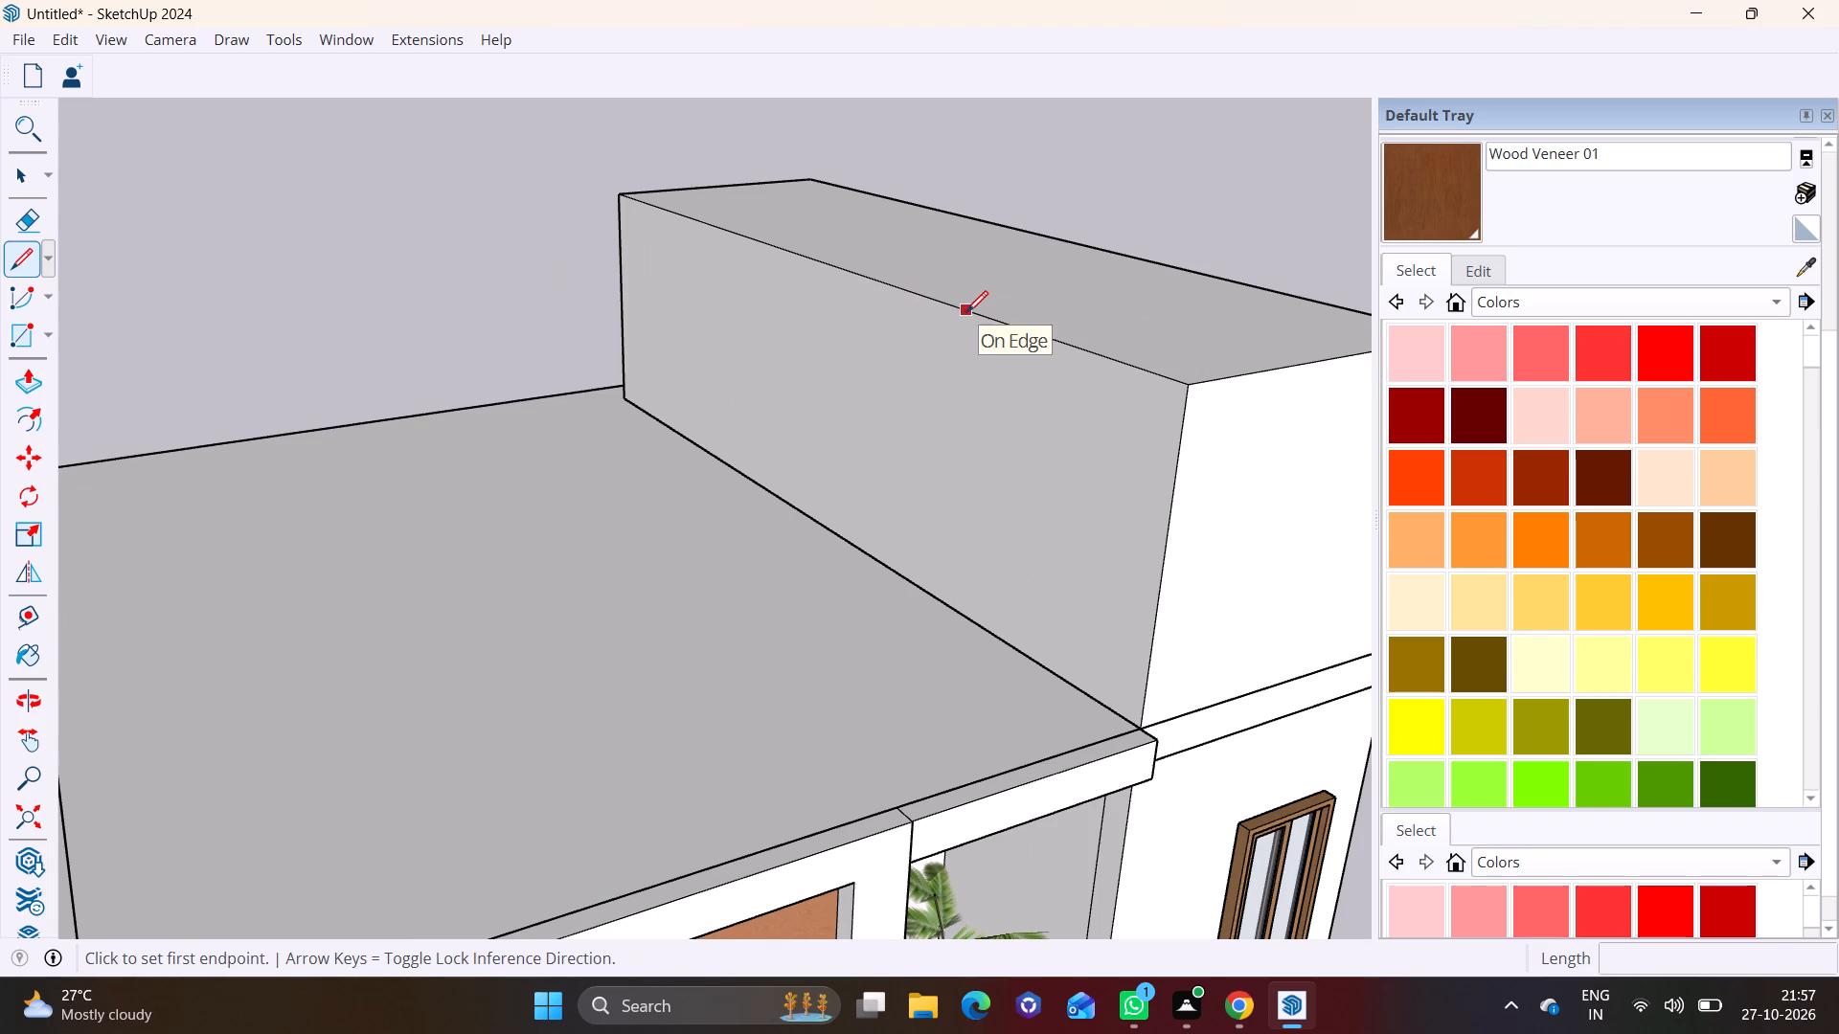
pyautogui.click(991, 320)
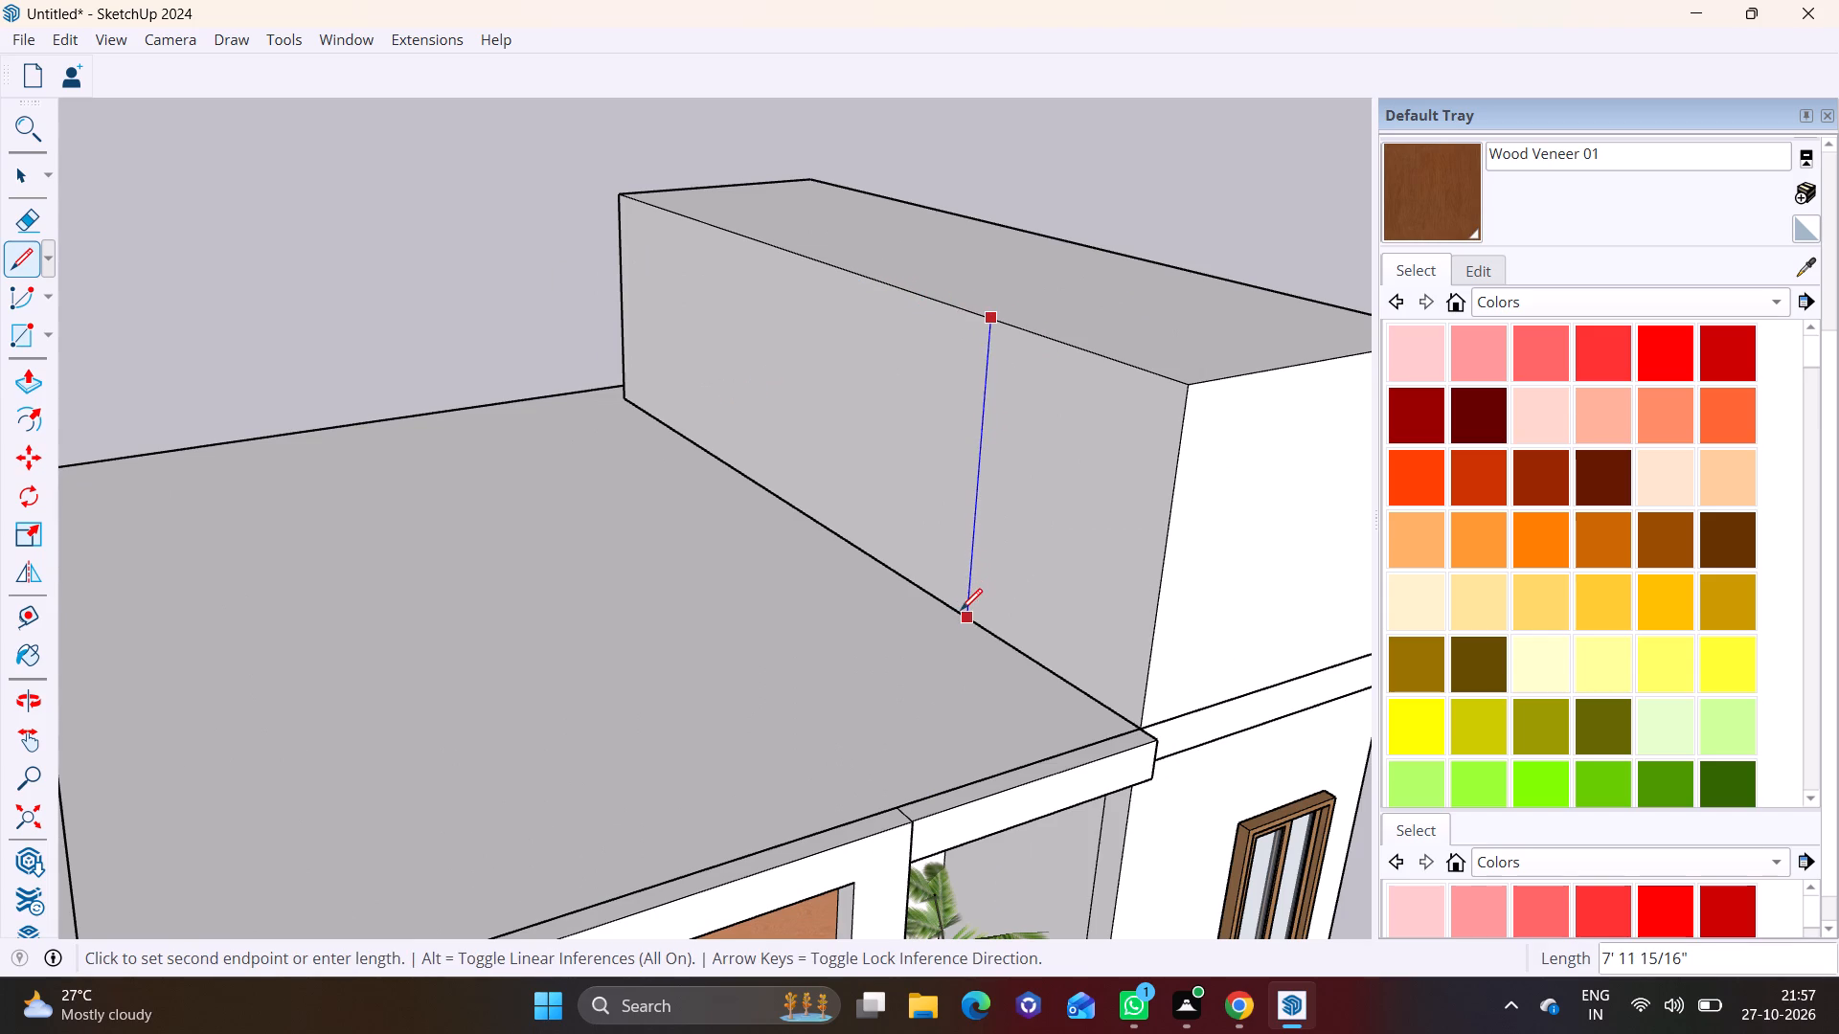
pyautogui.click(961, 610)
pyautogui.press('space')
# Push/Pull the larger rear part of the divided side face outward about 7' 2" over the roof.
pyautogui.click(833, 427)
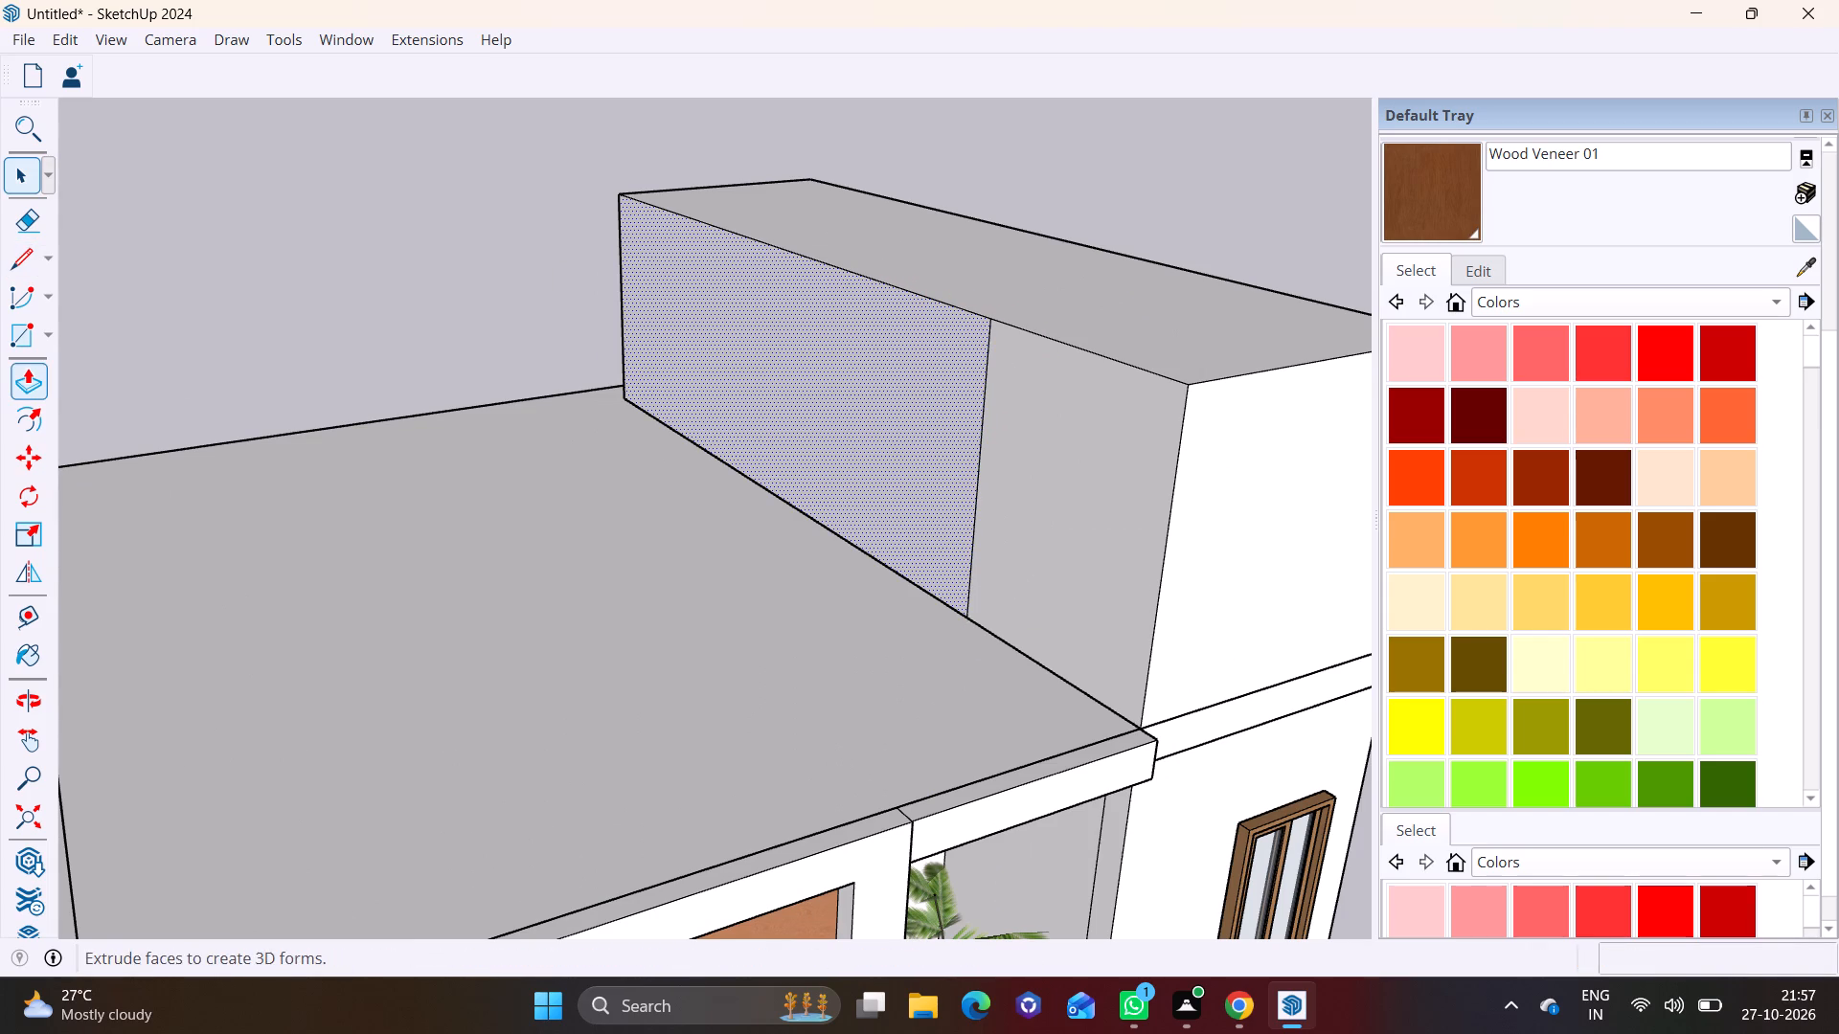
pyautogui.click(23, 382)
pyautogui.click(852, 380)
pyautogui.click(620, 405)
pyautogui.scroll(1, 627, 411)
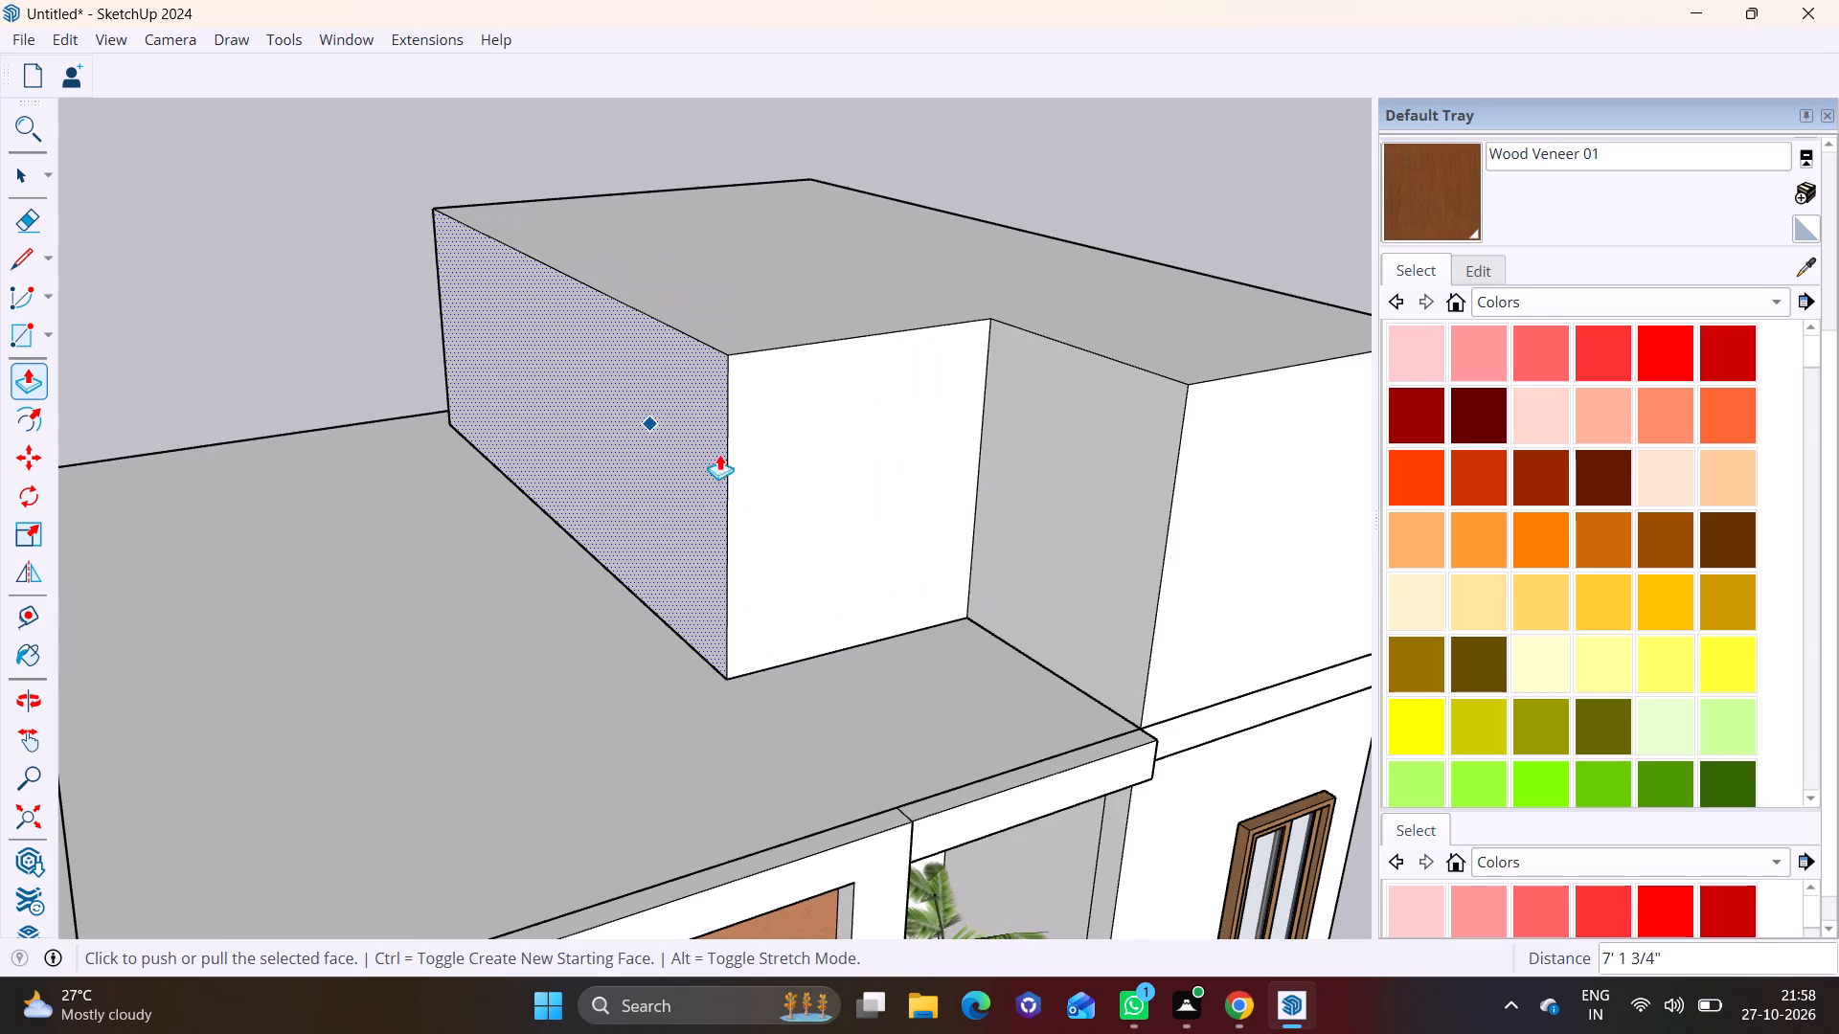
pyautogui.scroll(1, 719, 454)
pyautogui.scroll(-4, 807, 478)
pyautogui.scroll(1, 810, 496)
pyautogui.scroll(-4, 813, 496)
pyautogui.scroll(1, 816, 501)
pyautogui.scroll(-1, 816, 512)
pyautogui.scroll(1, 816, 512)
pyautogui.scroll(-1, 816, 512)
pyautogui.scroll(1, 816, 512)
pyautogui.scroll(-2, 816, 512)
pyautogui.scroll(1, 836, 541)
# Draw a thin rectangle about 11 5/16" by 22' 9/16" along the top edge of the projecting side face.
pyautogui.moveTo(841, 541); pyautogui.dragTo(746, 316, button='middle')
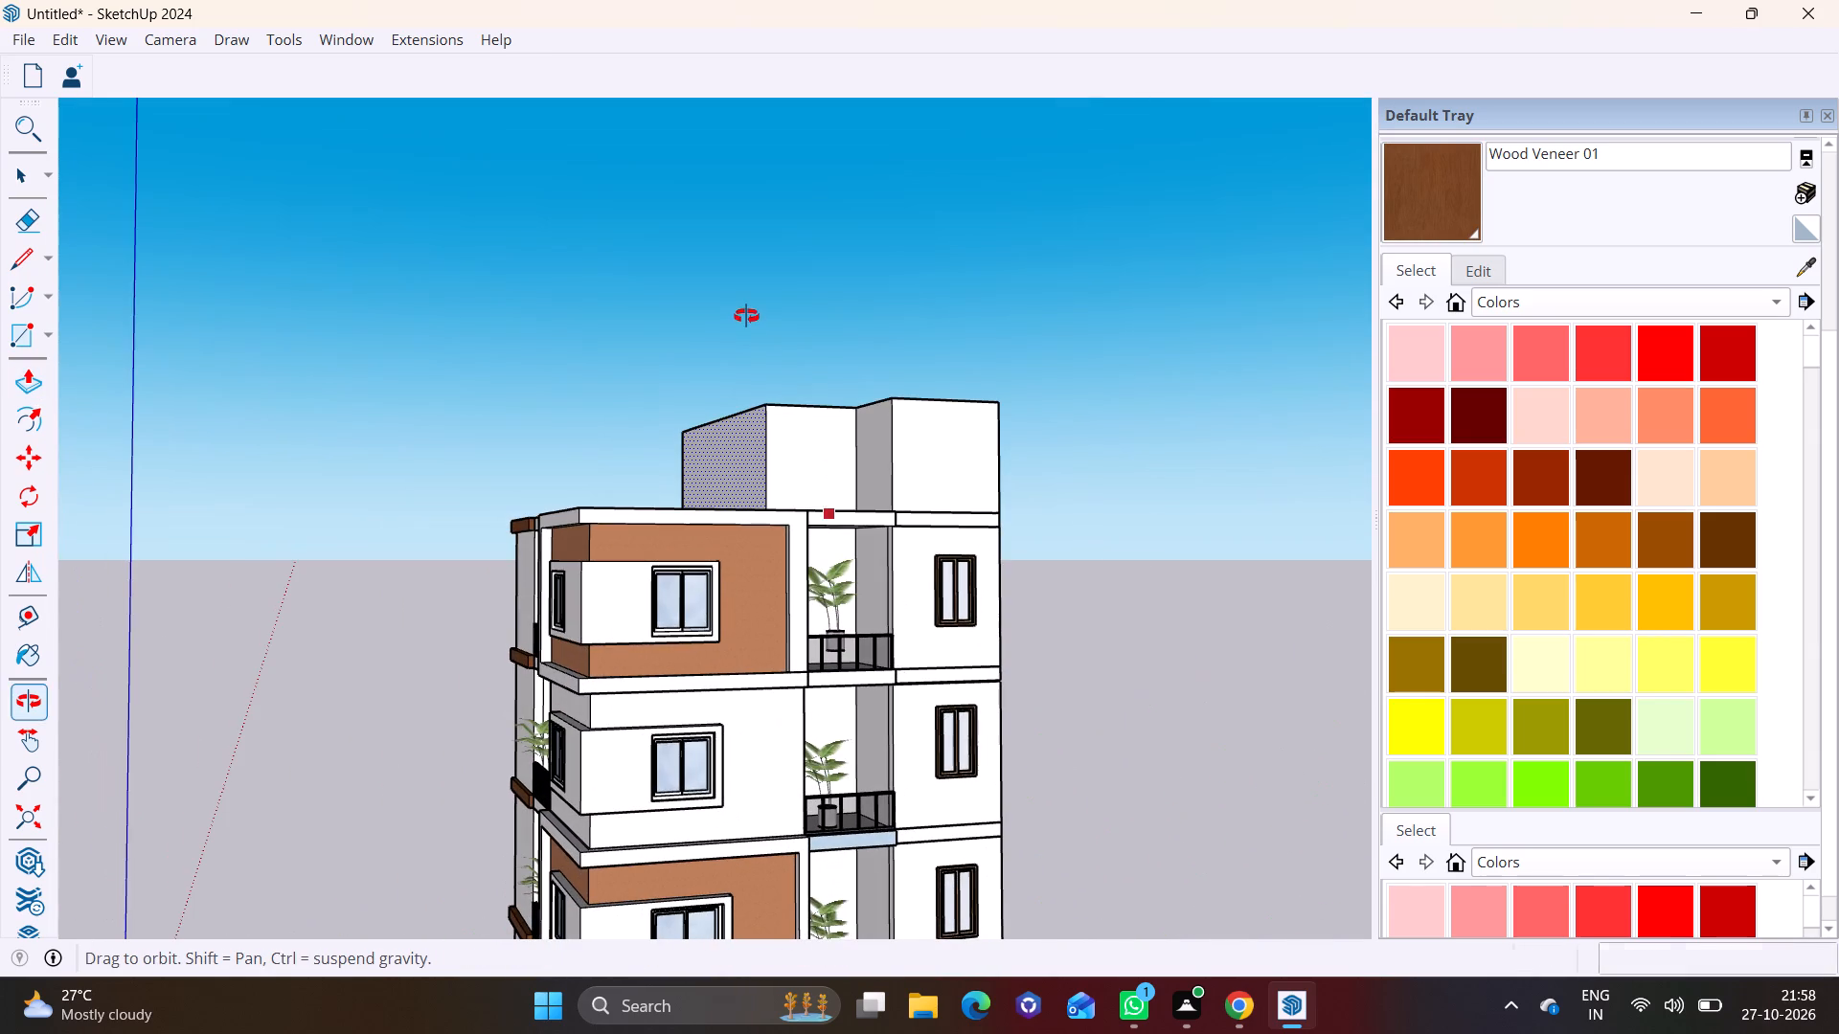
pyautogui.scroll(1, 746, 316)
pyautogui.keyDown('shift'); pyautogui.moveTo(822, 628); pyautogui.dragTo(780, 456, button='middle'); pyautogui.keyUp('shift')
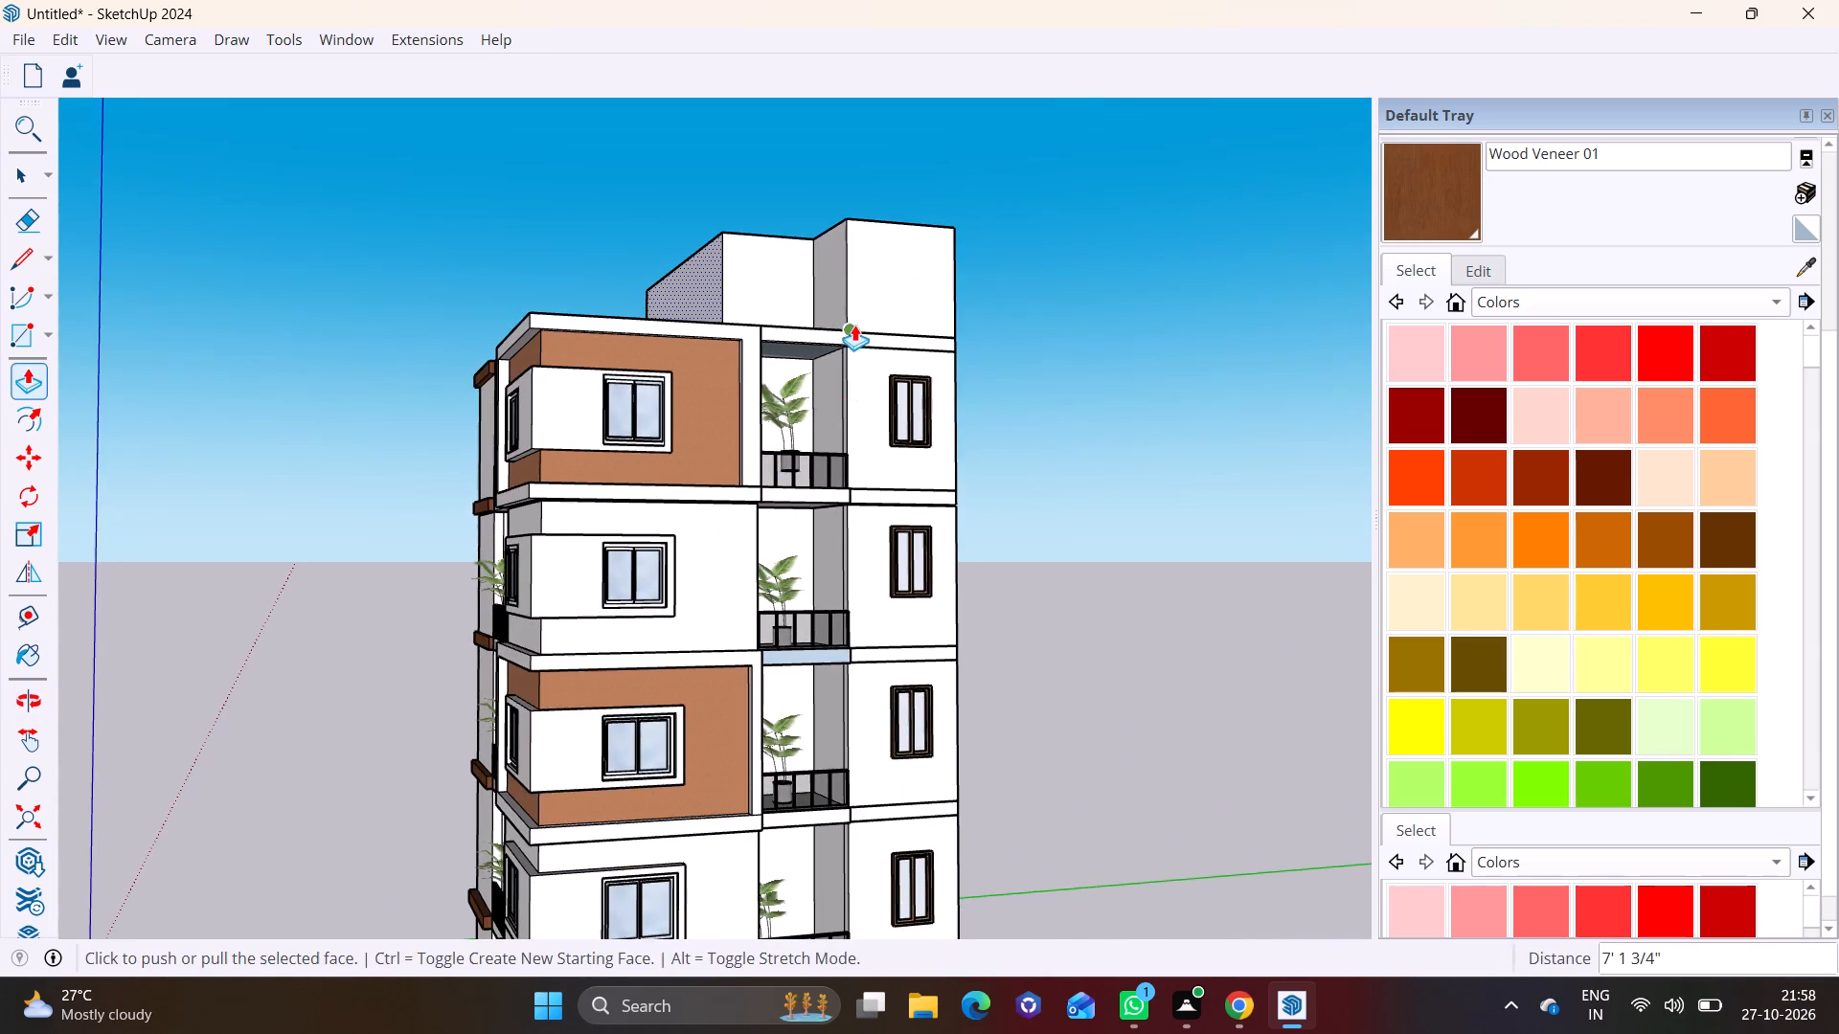
pyautogui.keyDown('shift'); pyautogui.scroll(1, 854, 325); pyautogui.keyUp('shift')
pyautogui.keyDown('shift'); pyautogui.moveTo(854, 325); pyautogui.dragTo(766, 611, button='middle'); pyautogui.keyUp('shift')
pyautogui.scroll(5, 586, 509)
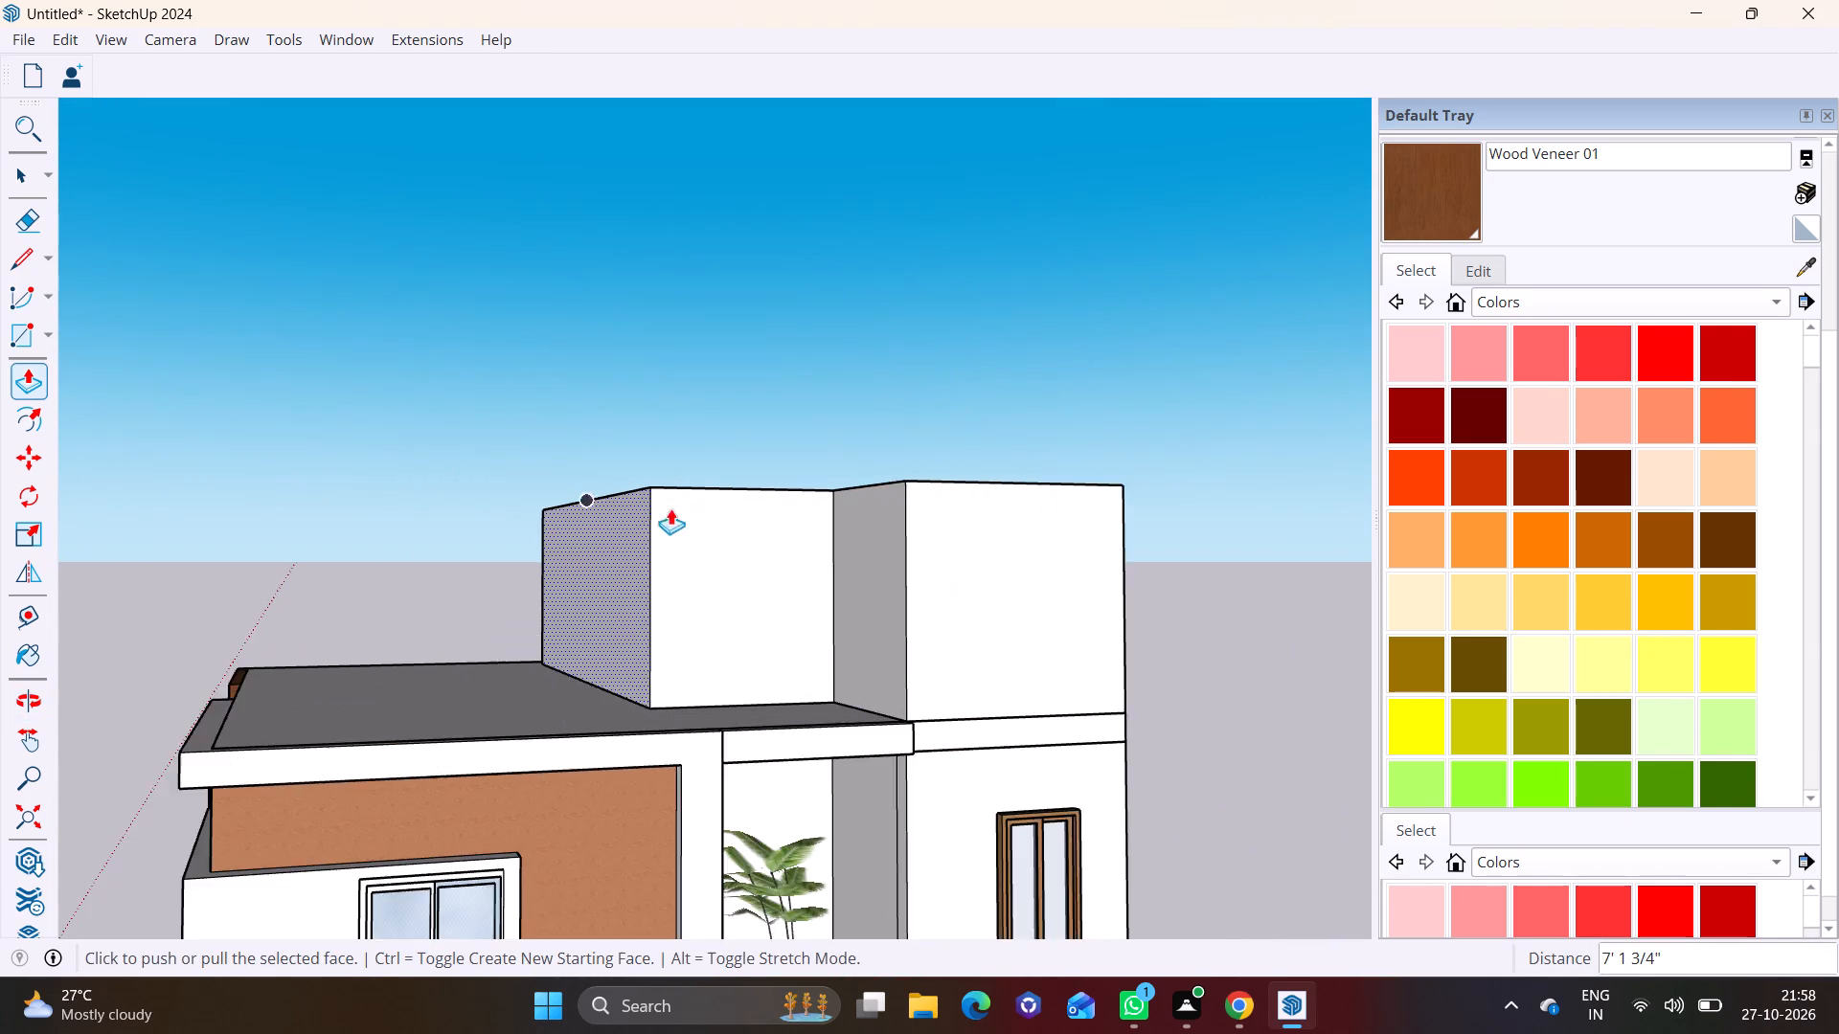
pyautogui.moveTo(695, 519); pyautogui.dragTo(928, 670, button='middle')
pyautogui.press('space')
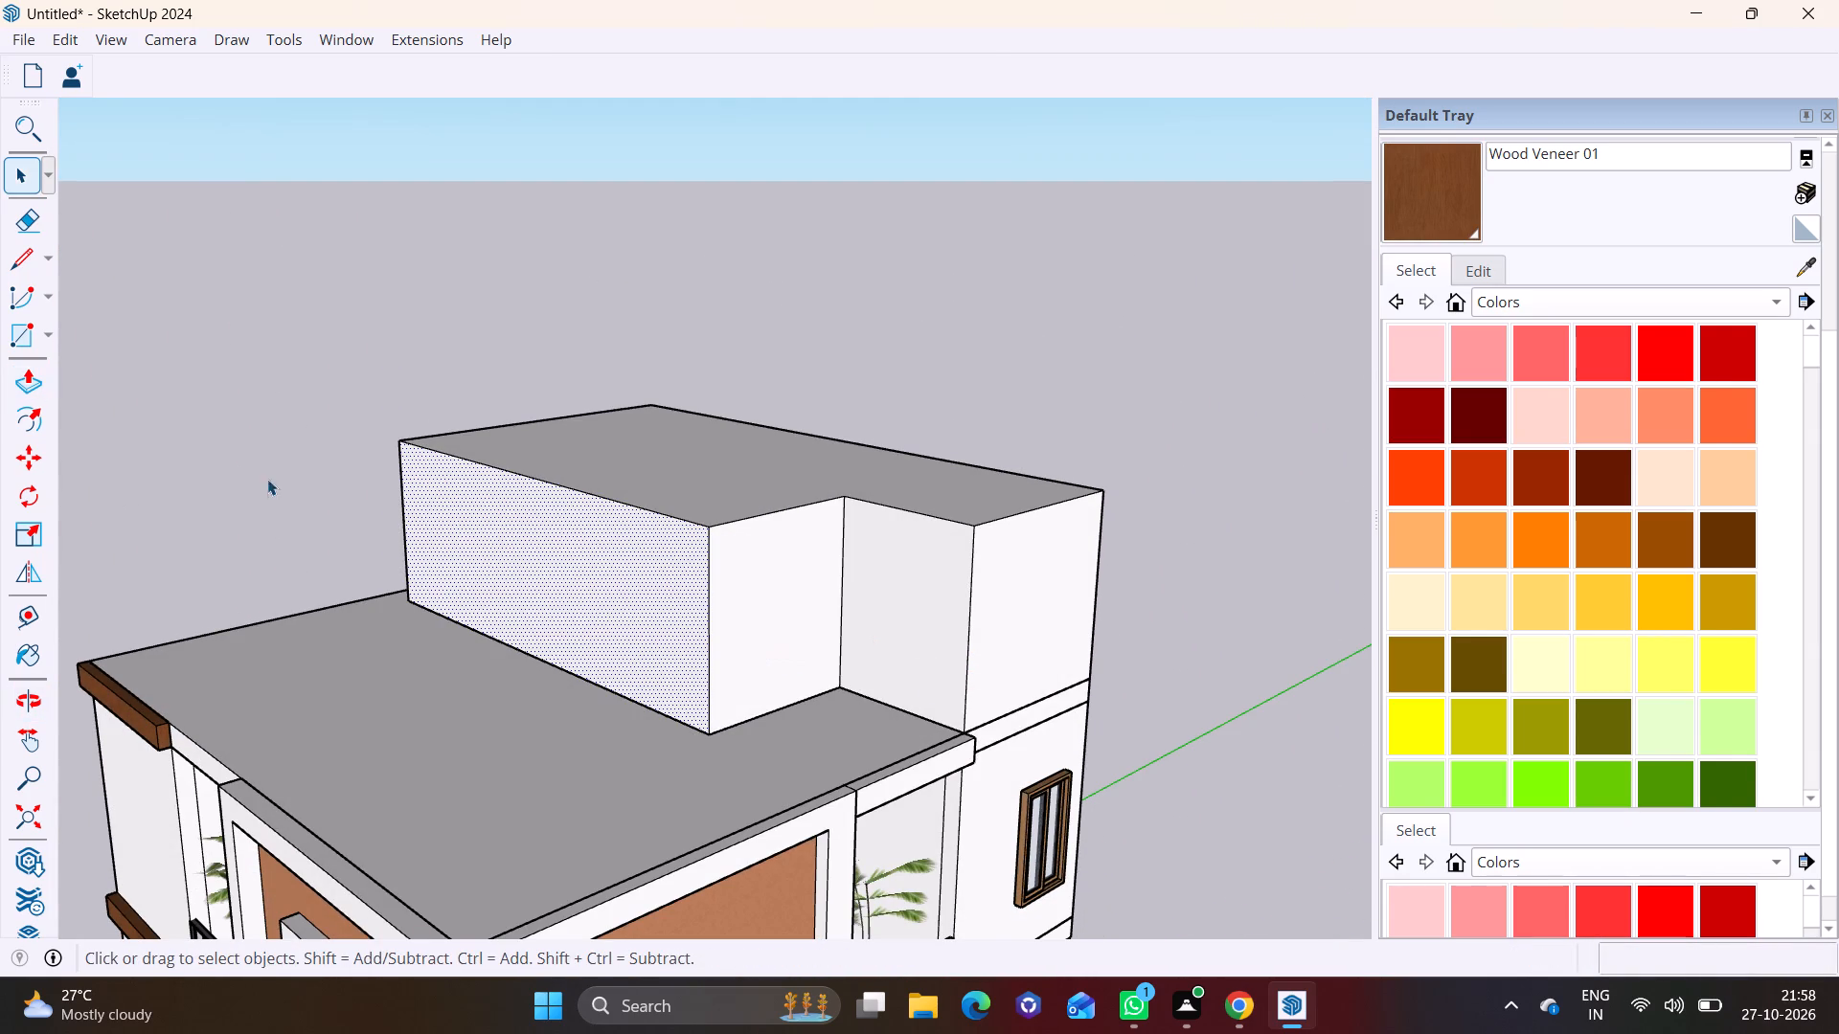
pyautogui.click(43, 329)
pyautogui.click(59, 358)
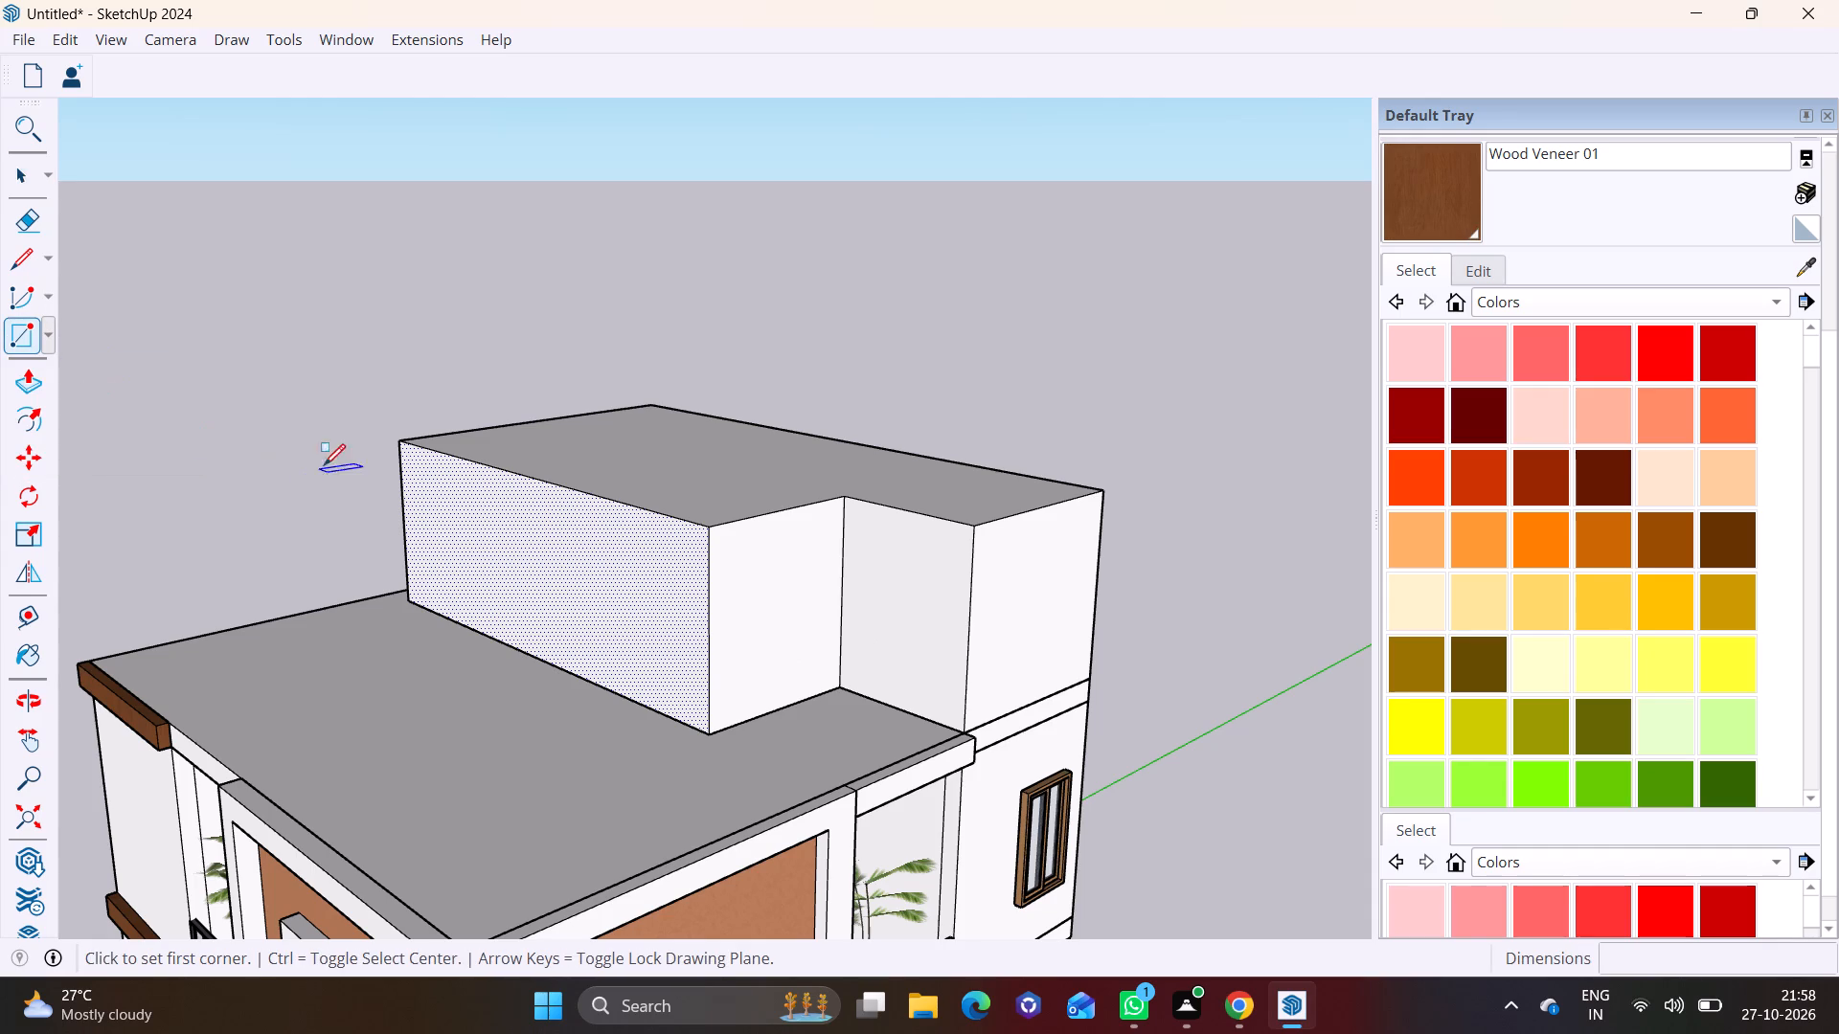
pyautogui.click(397, 446)
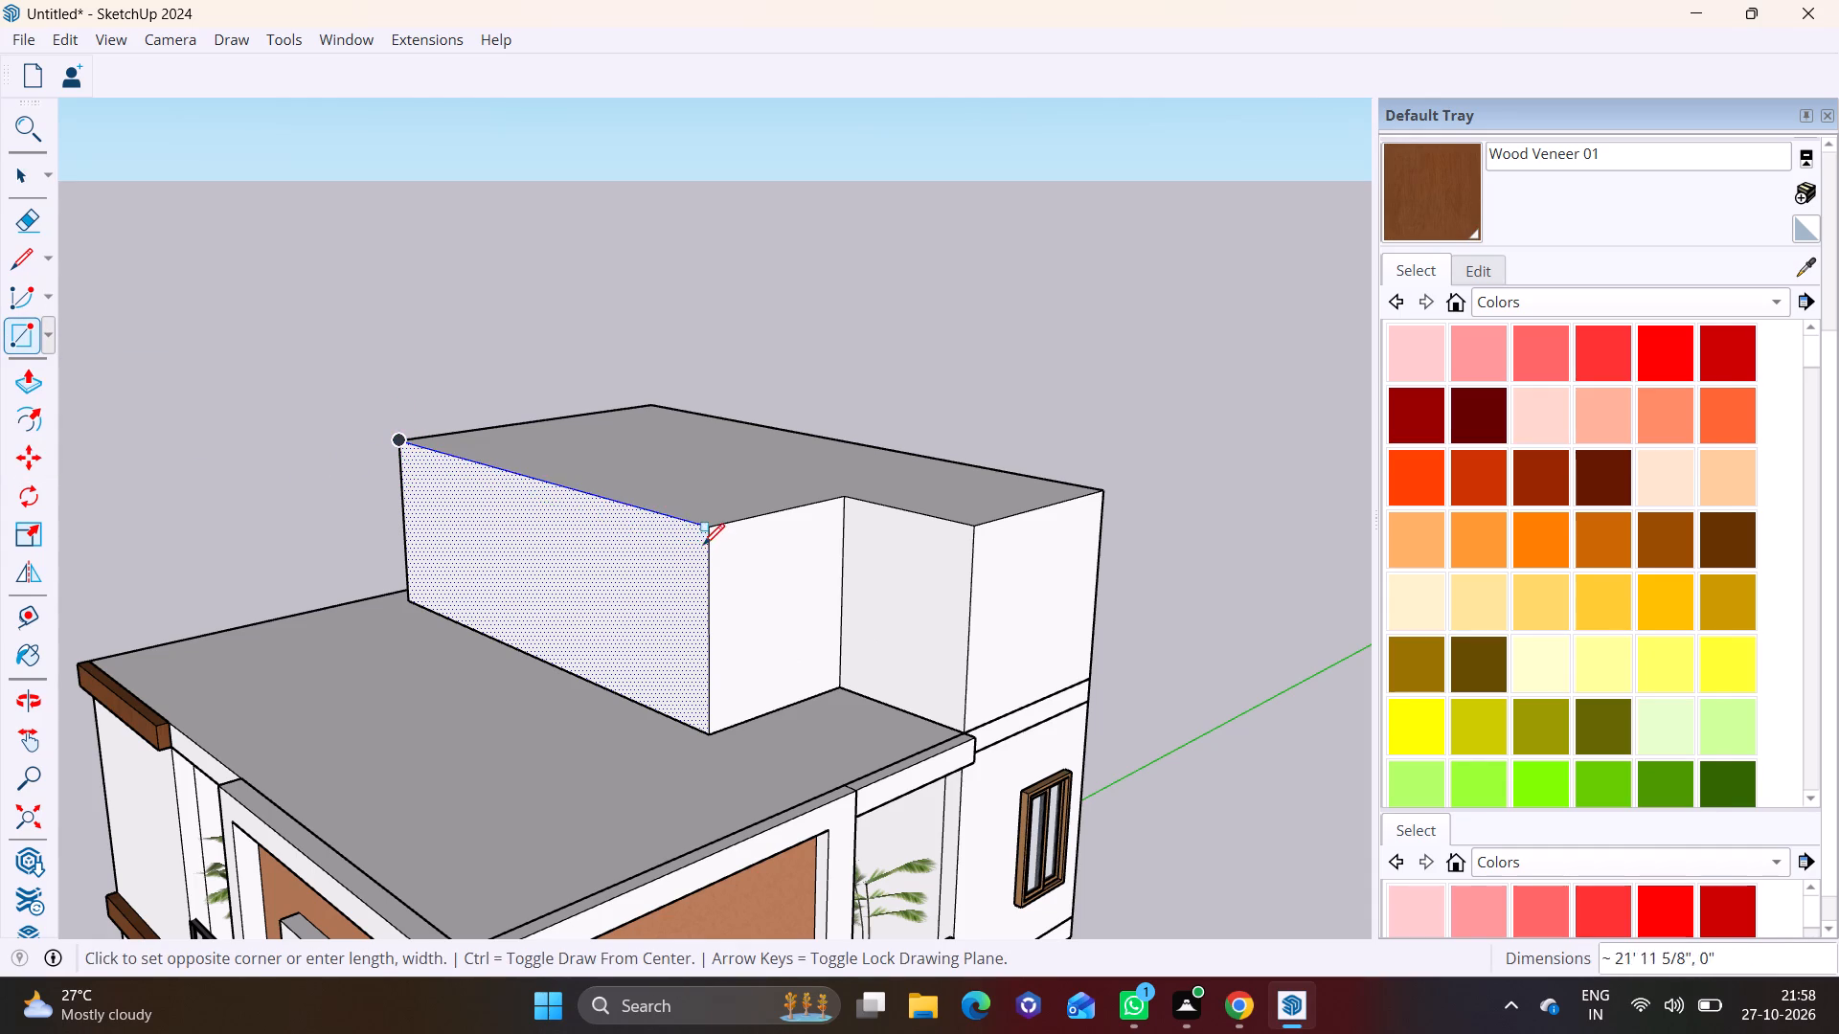
pyautogui.click(712, 552)
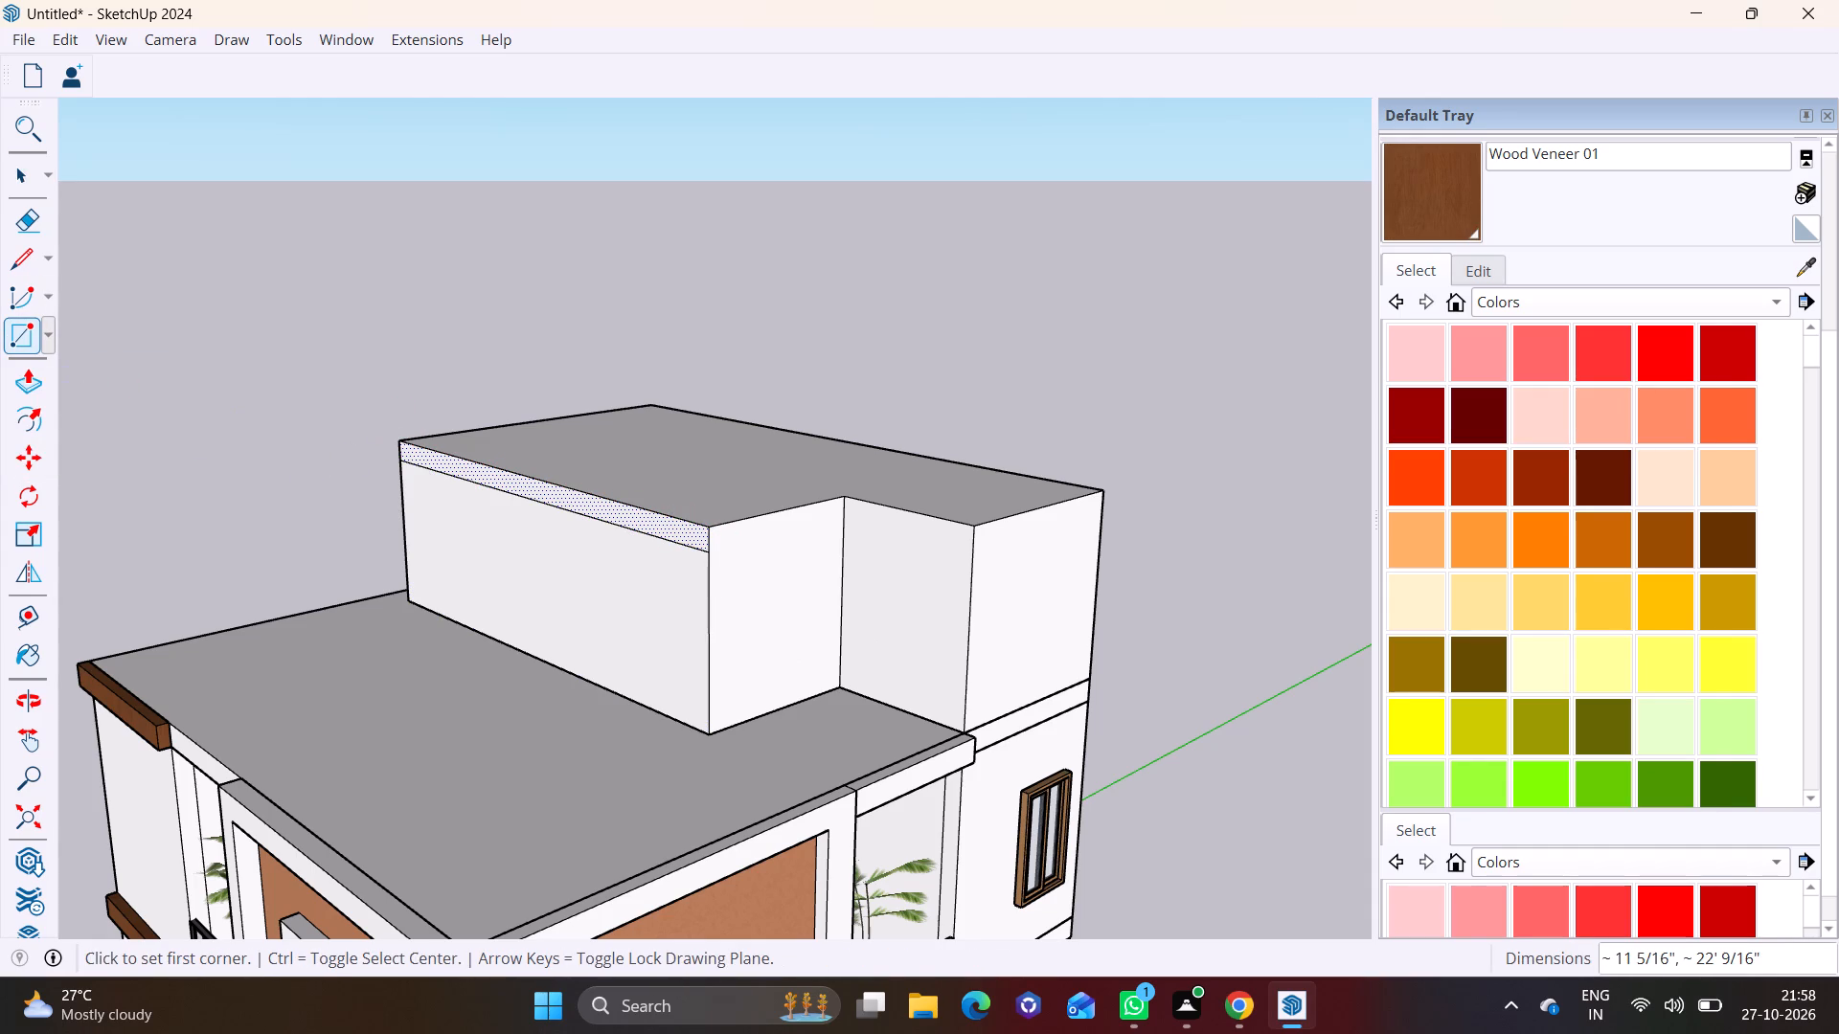
# Push/Pull the thin top strip slightly outward to form an overhanging roof edge on the rooftop block.
pyautogui.click(27, 388)
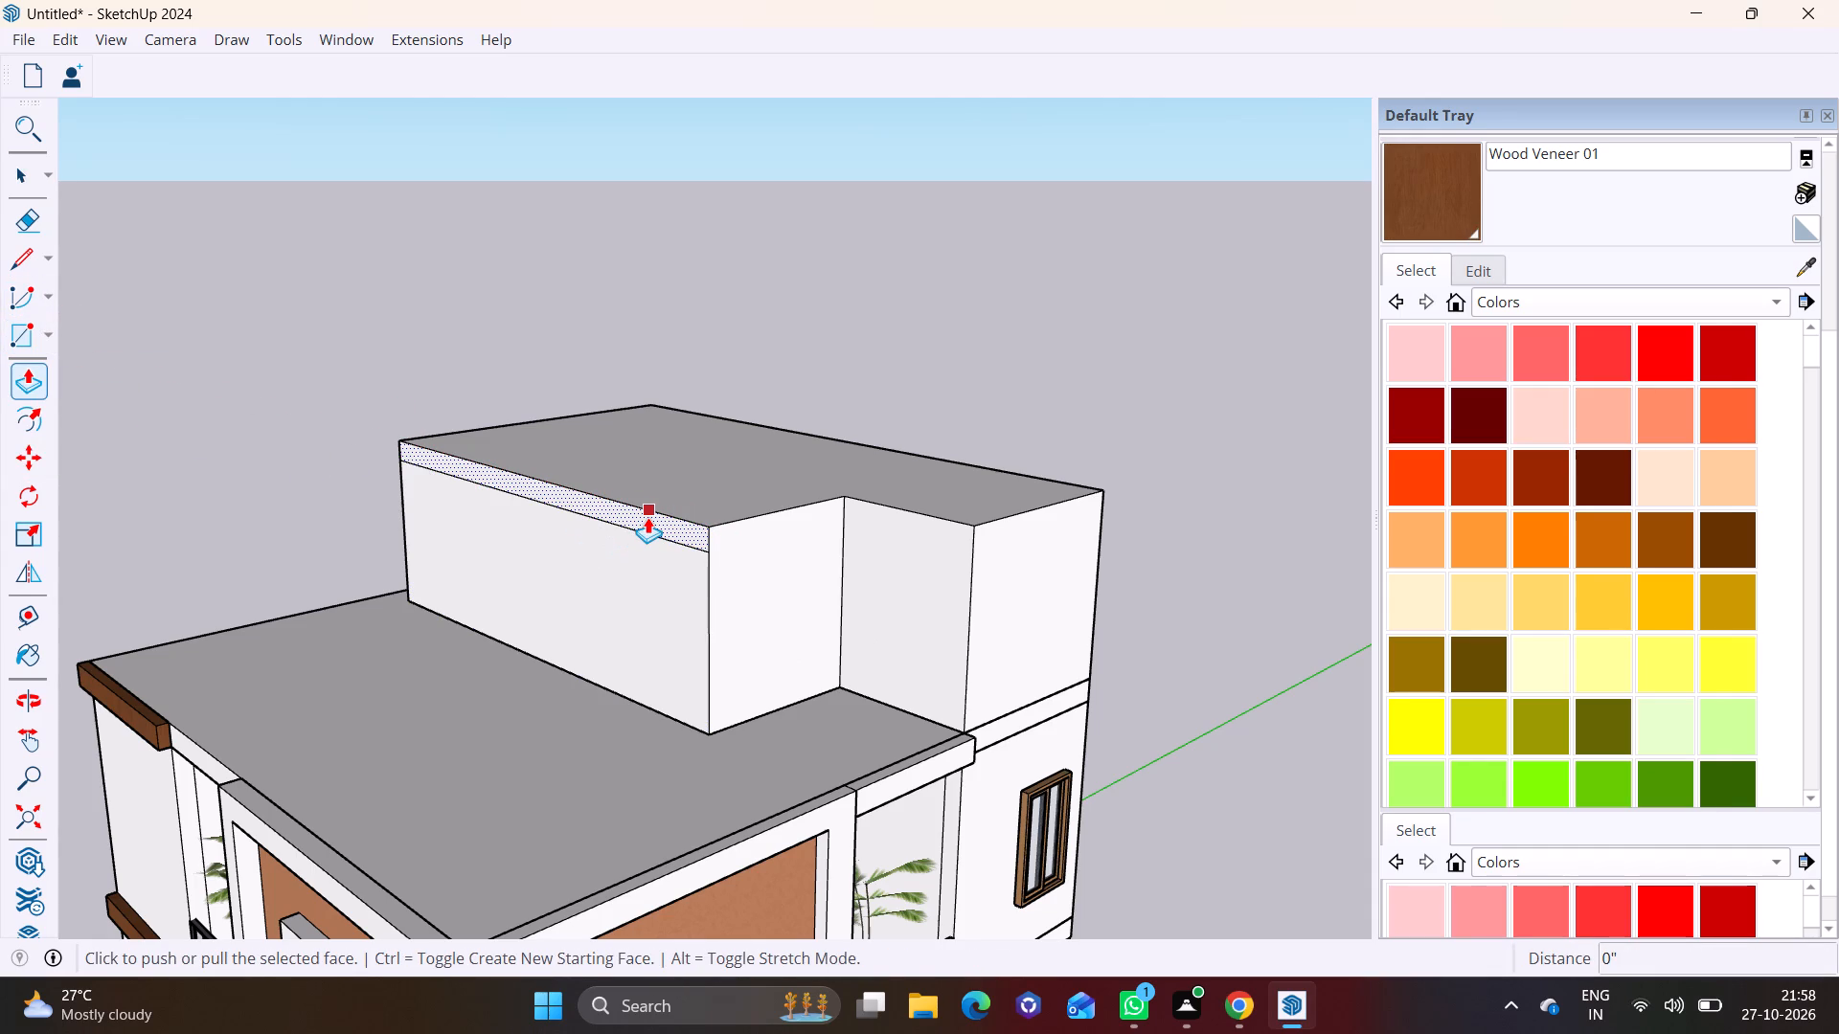
pyautogui.click(647, 517)
pyautogui.click(630, 523)
# Draw a vertical line about 11 5/16" long separating the overhang's end face from the adjoining wall face.
pyautogui.moveTo(694, 541); pyautogui.dragTo(658, 541, button='middle')
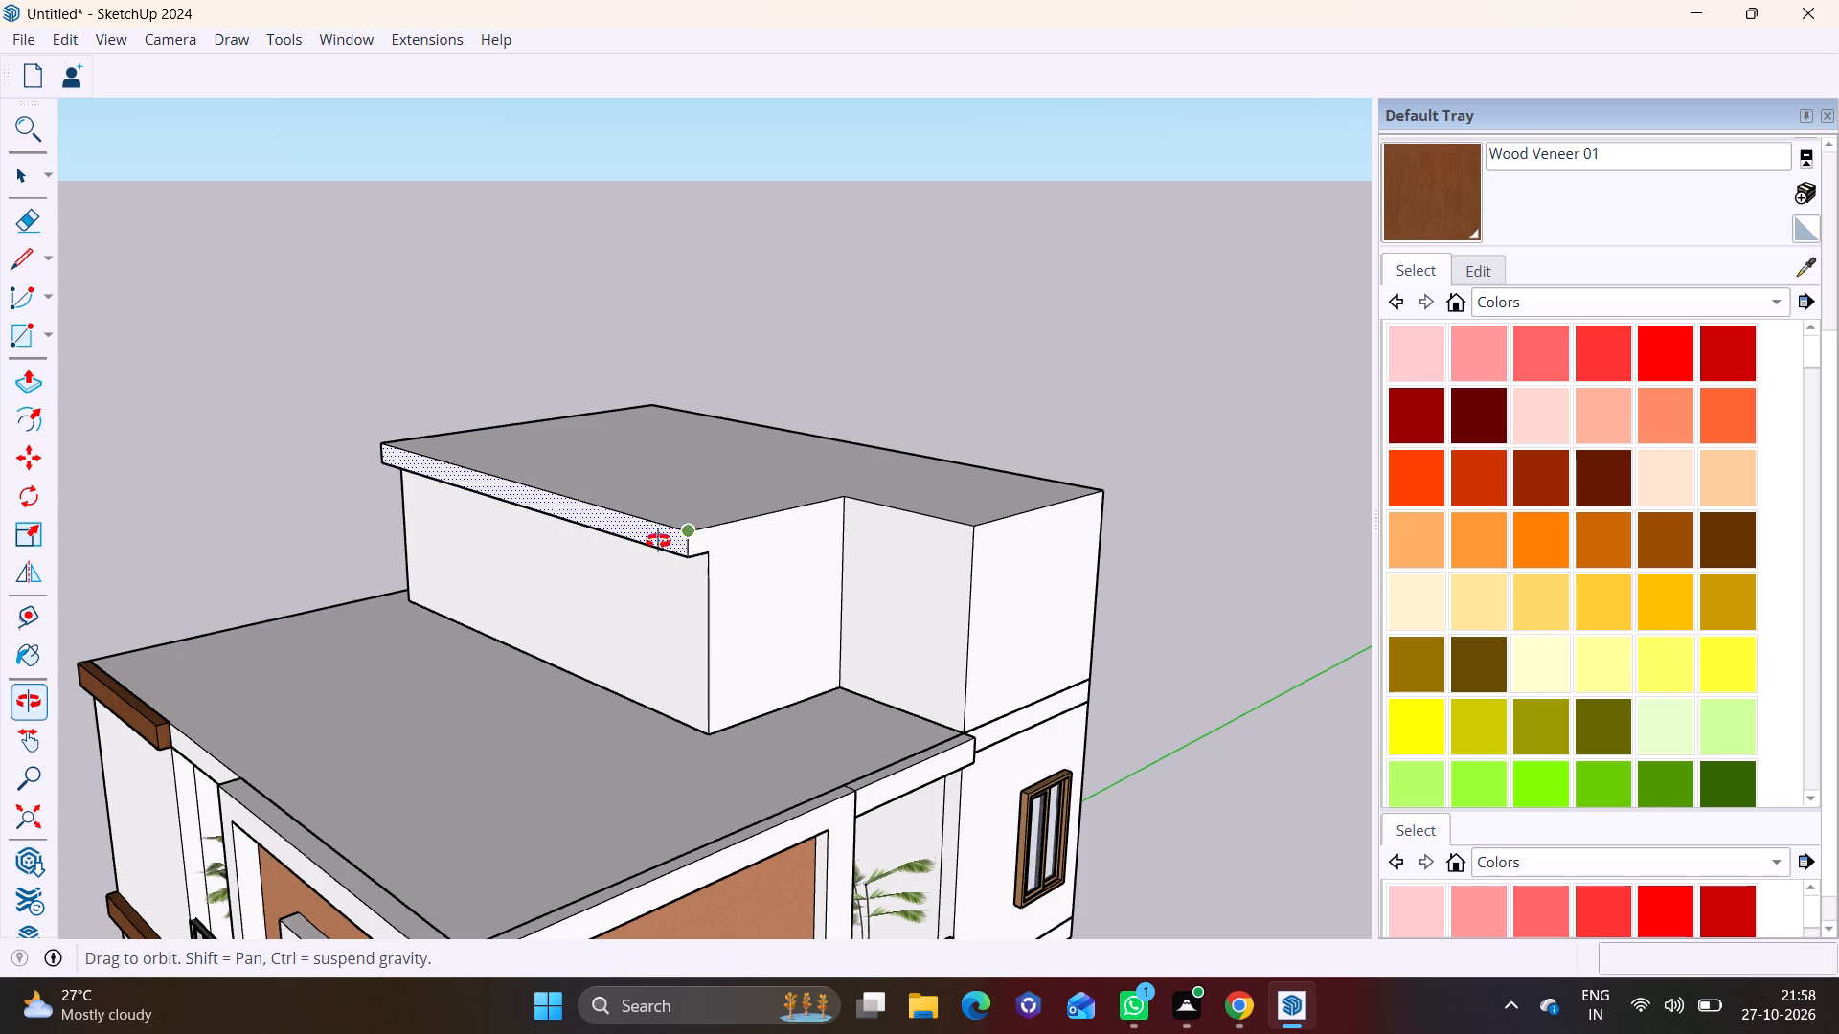
pyautogui.moveTo(658, 541); pyautogui.dragTo(497, 540, button='middle')
pyautogui.scroll(5, 579, 534)
pyautogui.click(29, 263)
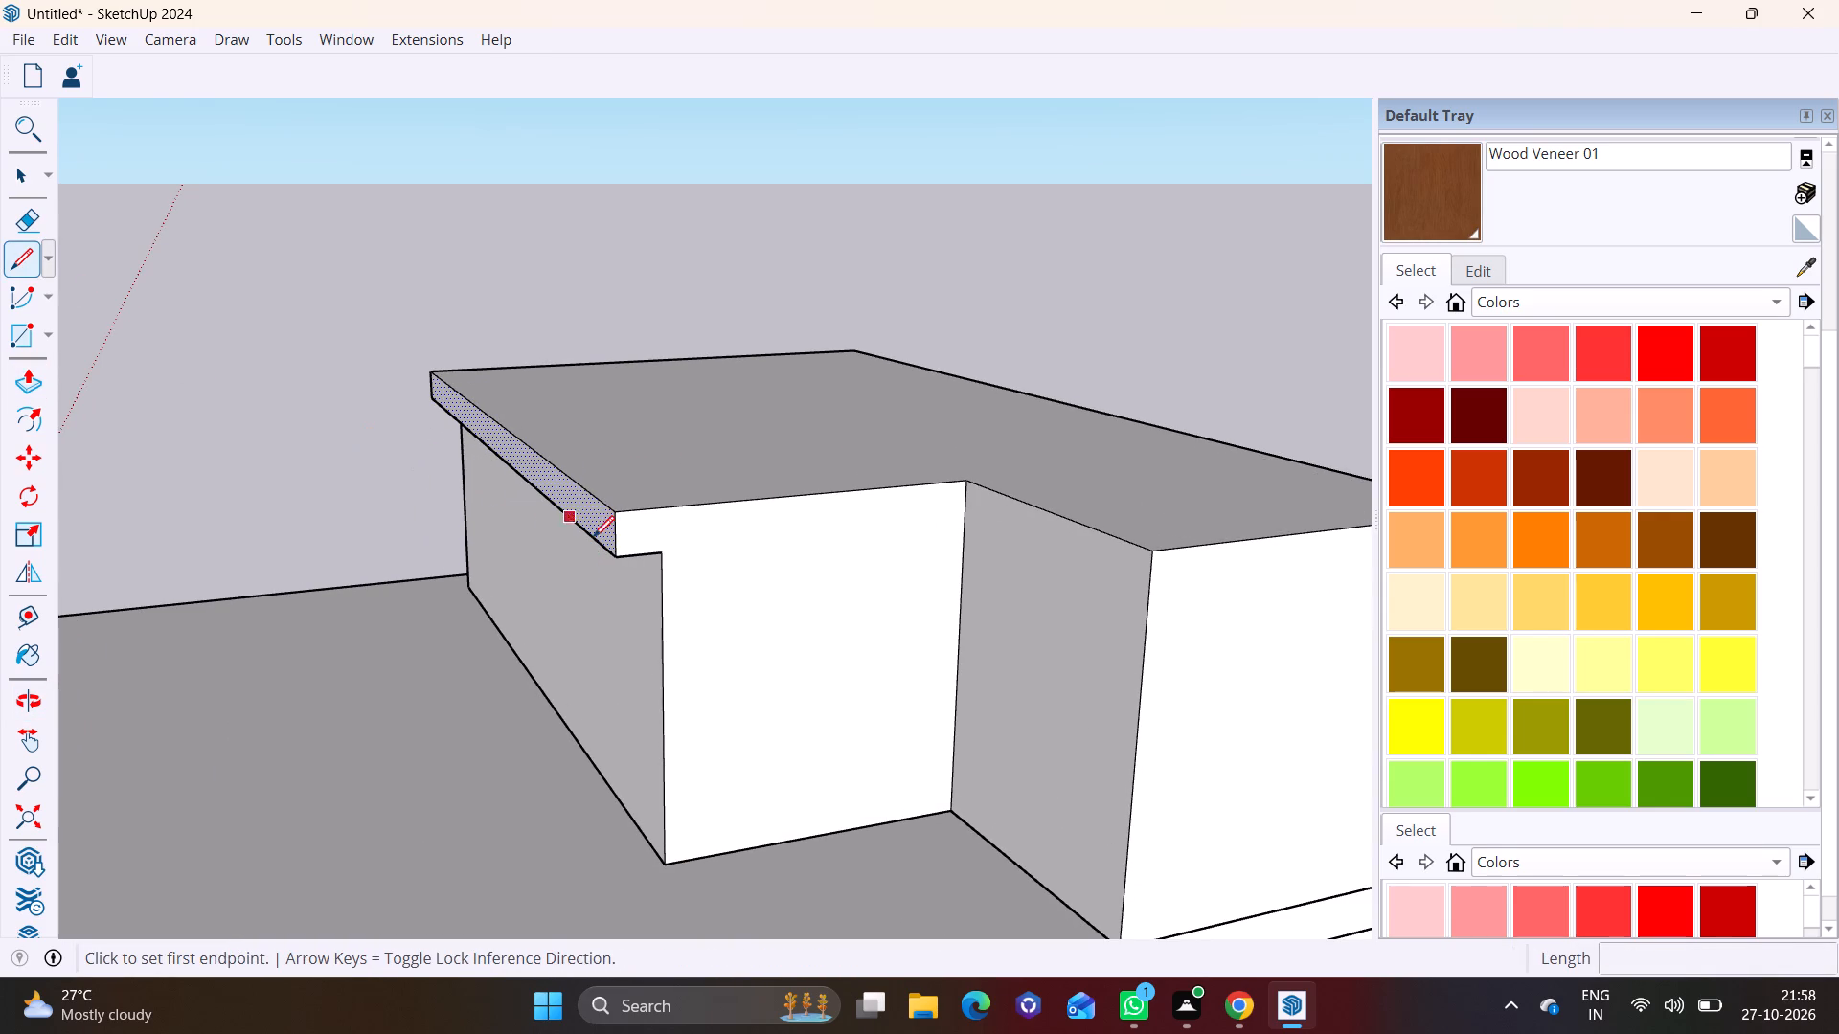
pyautogui.click(664, 555)
pyautogui.click(653, 506)
# Push/Pull the small end face of the rooftop block's roof overhang outward about 9 5/16".
pyautogui.moveTo(799, 553); pyautogui.dragTo(382, 704, button='middle')
pyautogui.scroll(3, 298, 618)
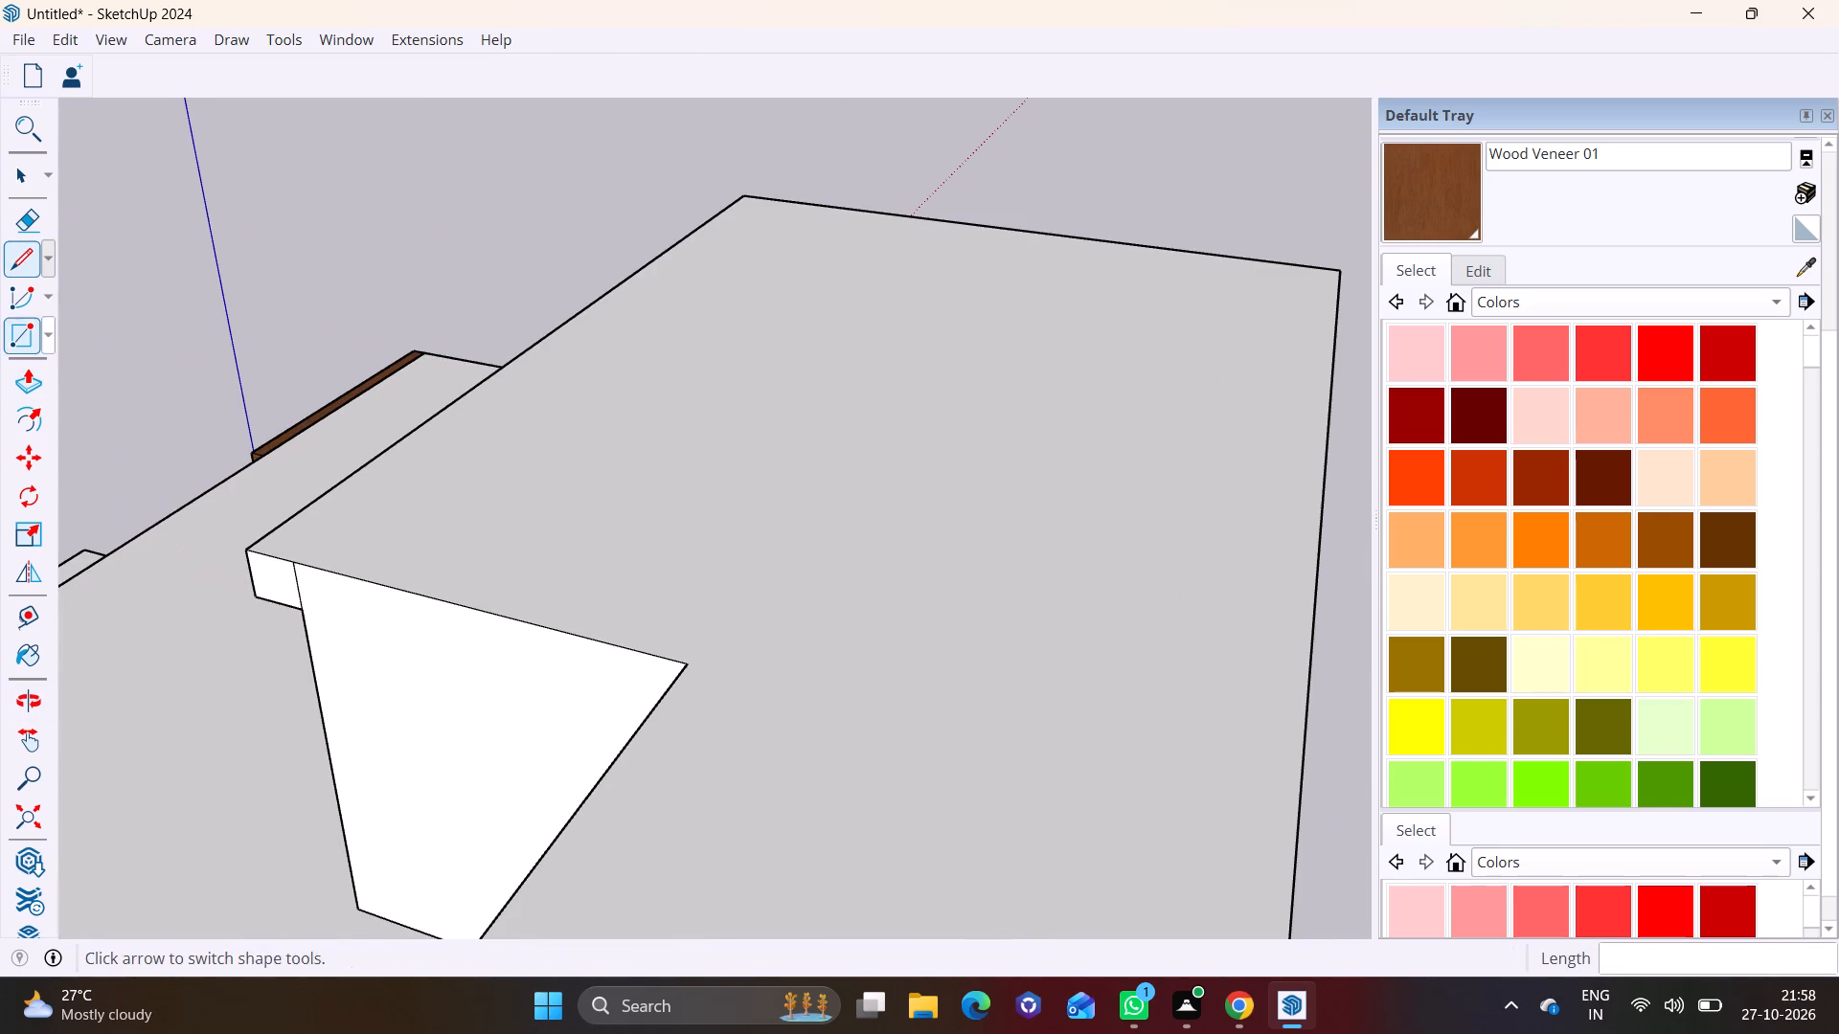
pyautogui.click(33, 378)
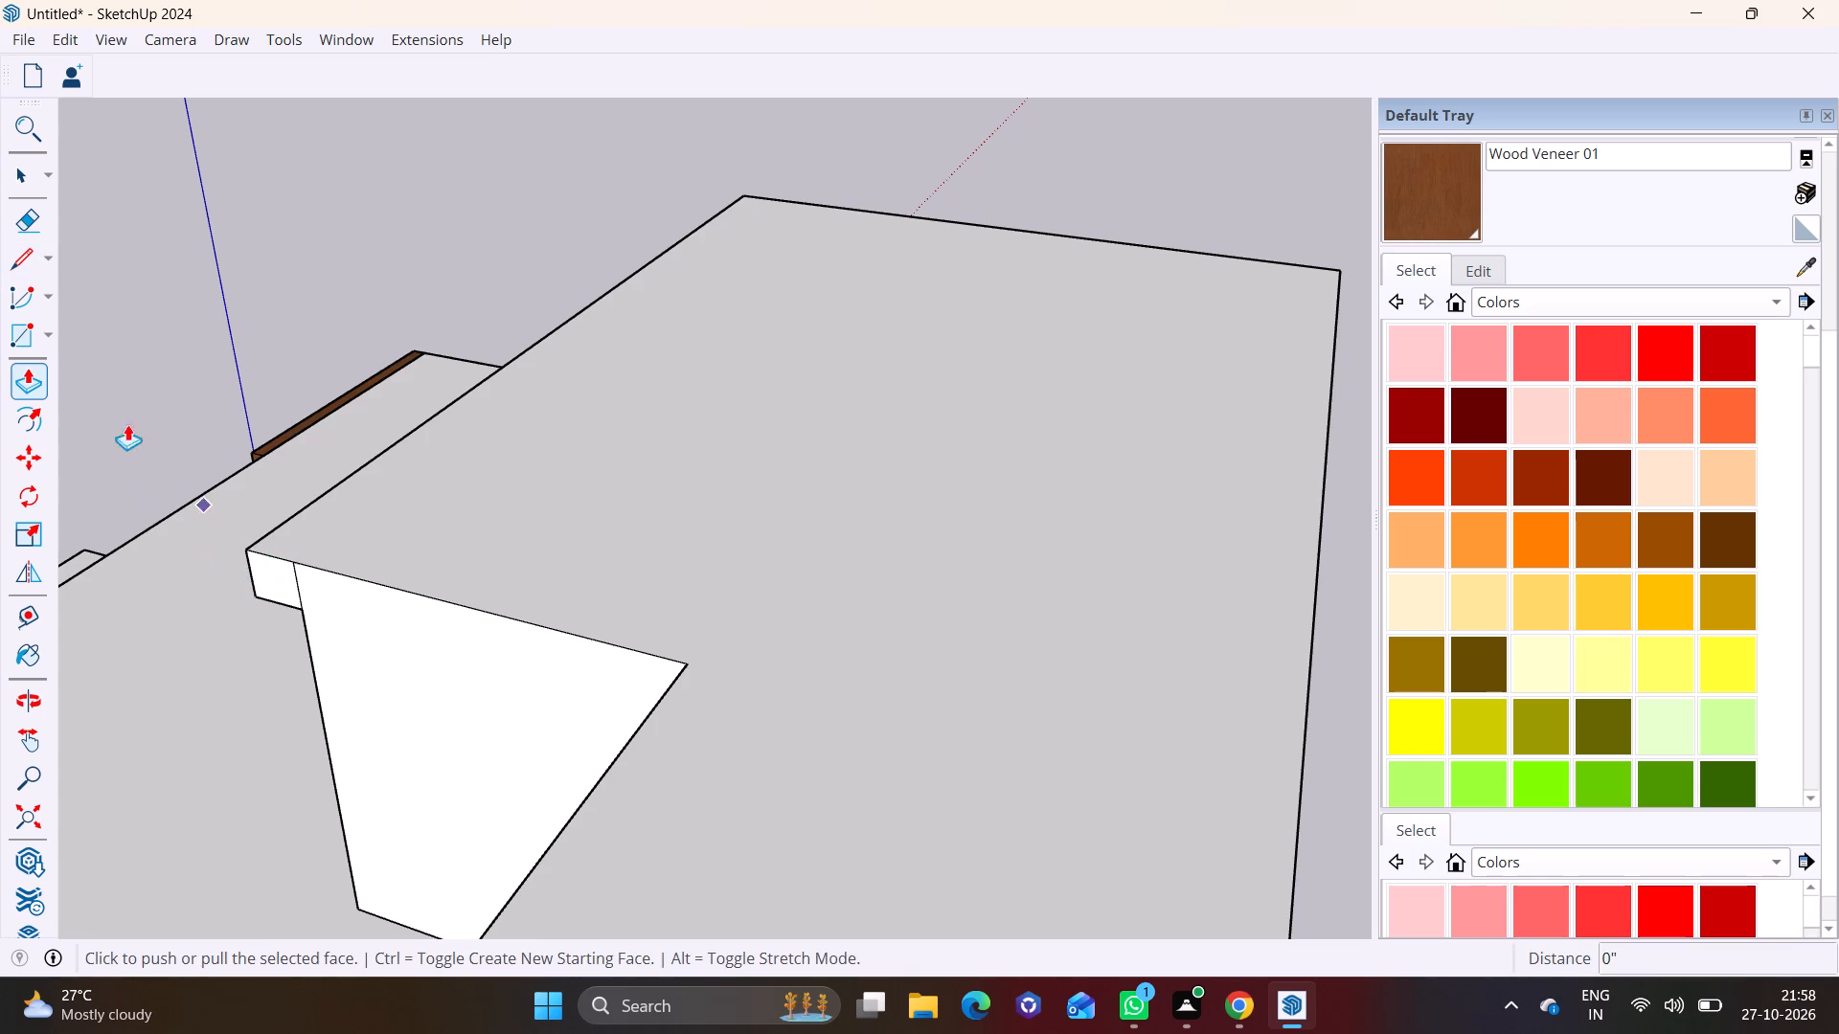
pyautogui.click(19, 172)
pyautogui.click(269, 589)
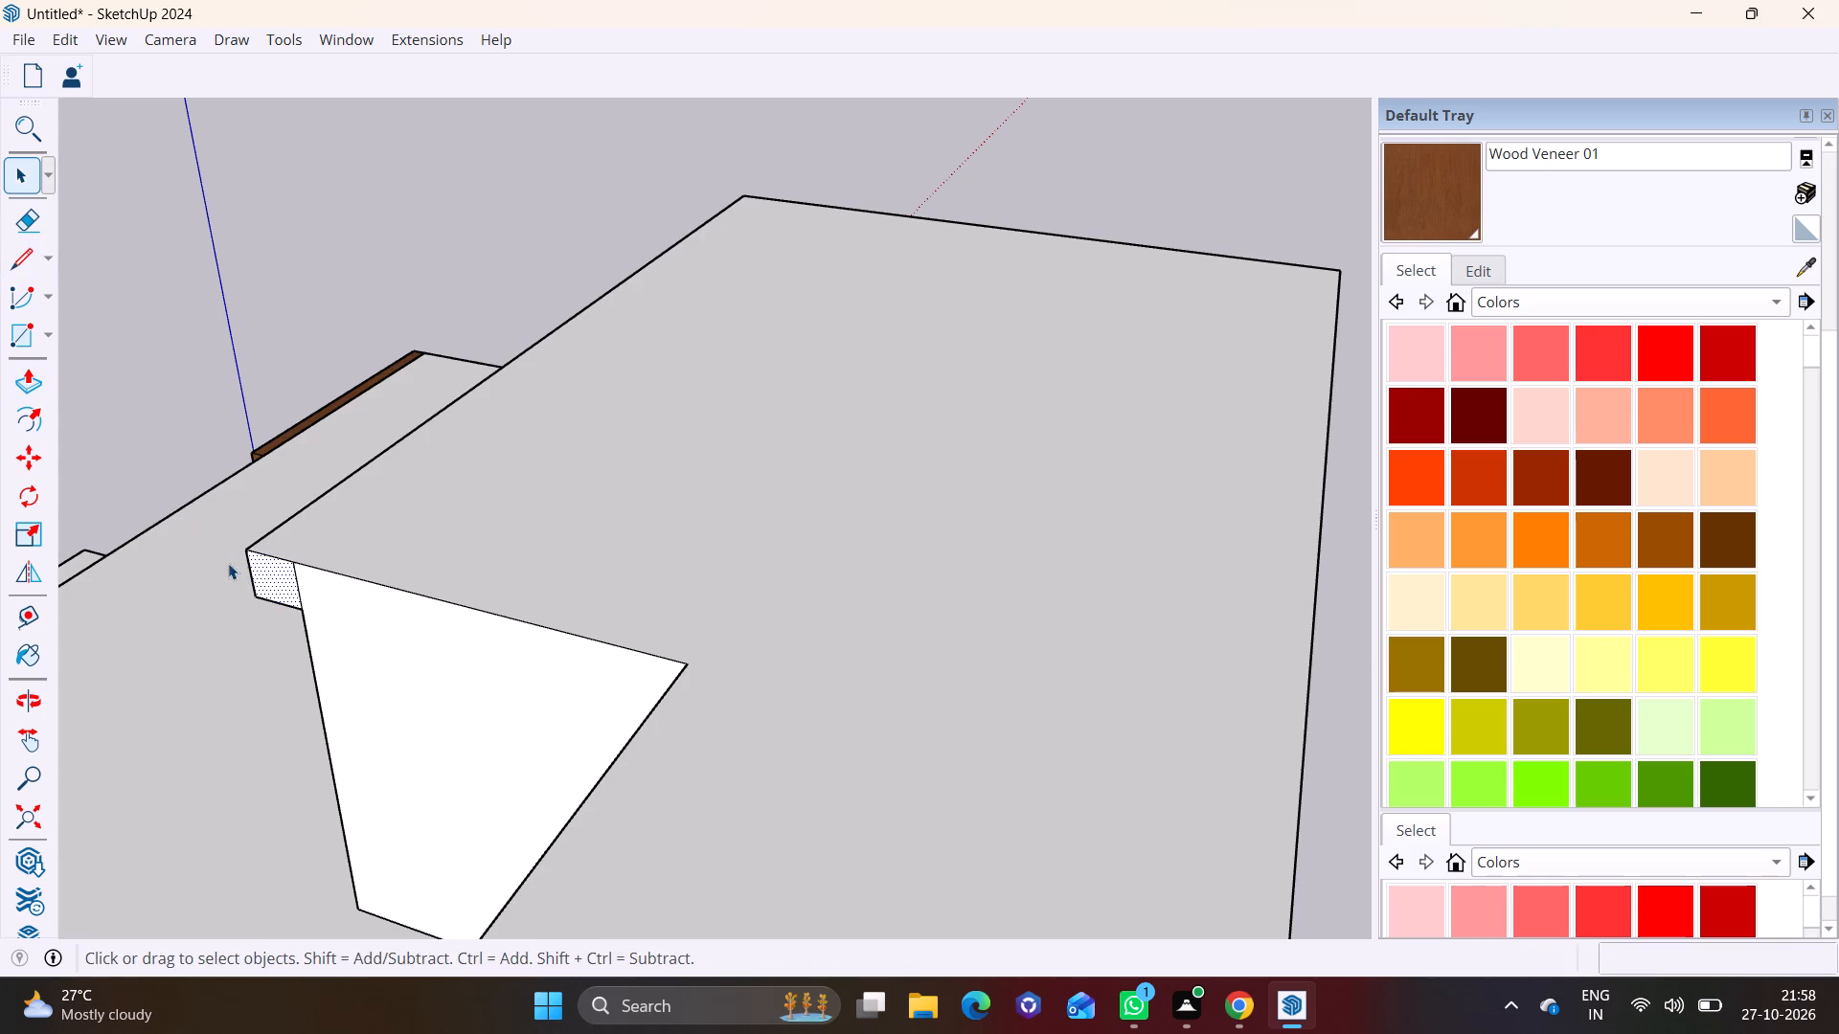
pyautogui.click(25, 383)
pyautogui.click(278, 573)
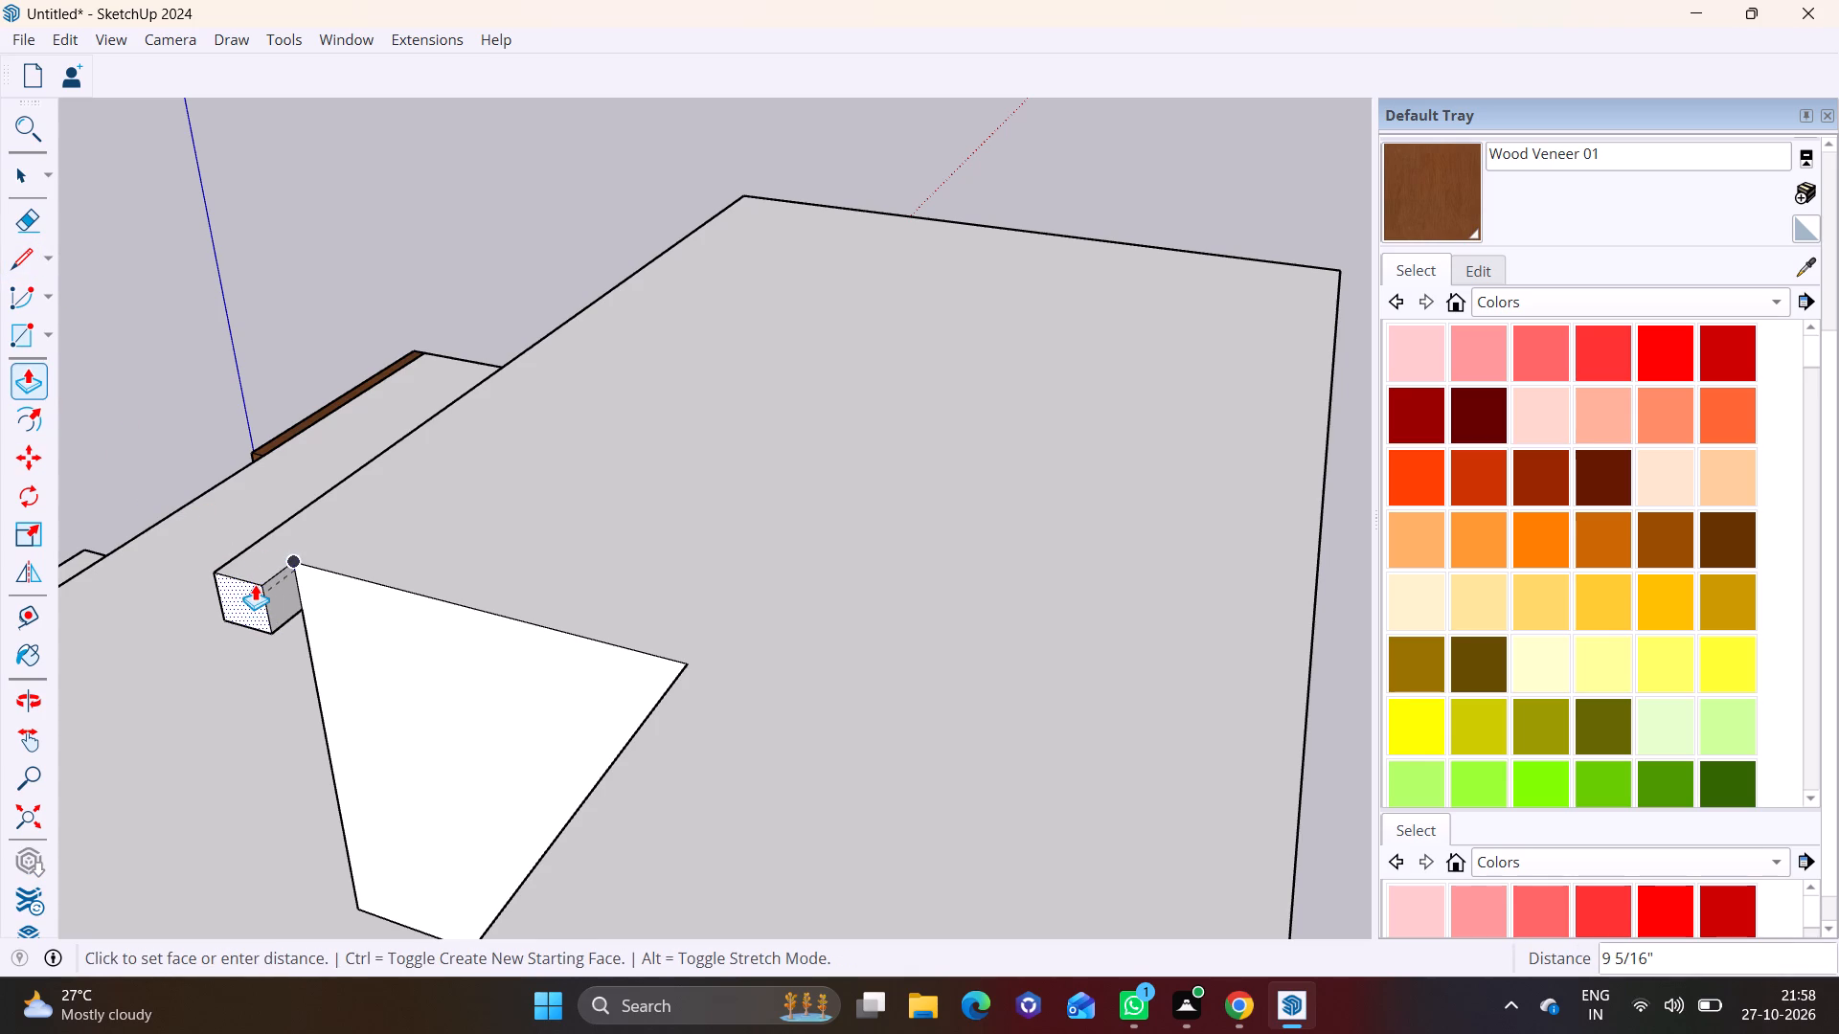
pyautogui.click(255, 584)
# Push/Pull the inner side of the extended overhang about 7' 1 3/4" along the recessed wall's top edge to the inner corner.
pyautogui.moveTo(316, 596); pyautogui.dragTo(321, 556, button='middle')
pyautogui.scroll(3, 308, 570)
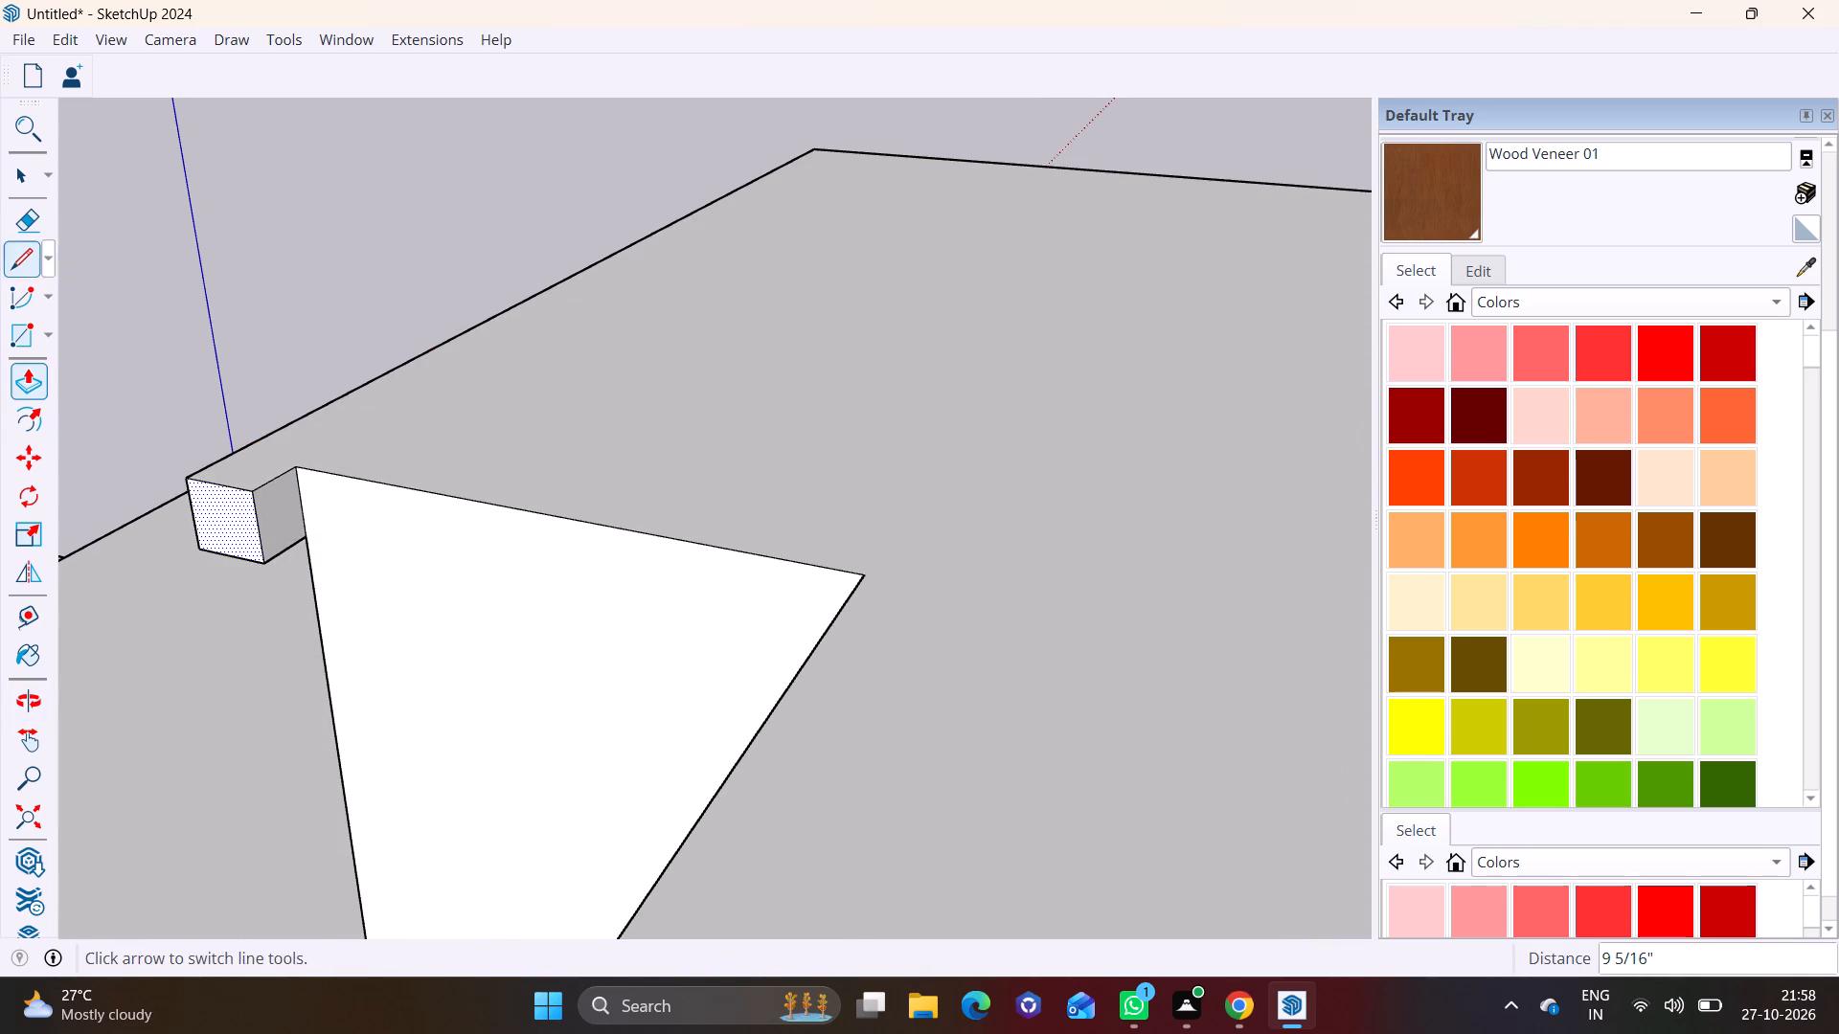
pyautogui.click(26, 168)
pyautogui.click(283, 520)
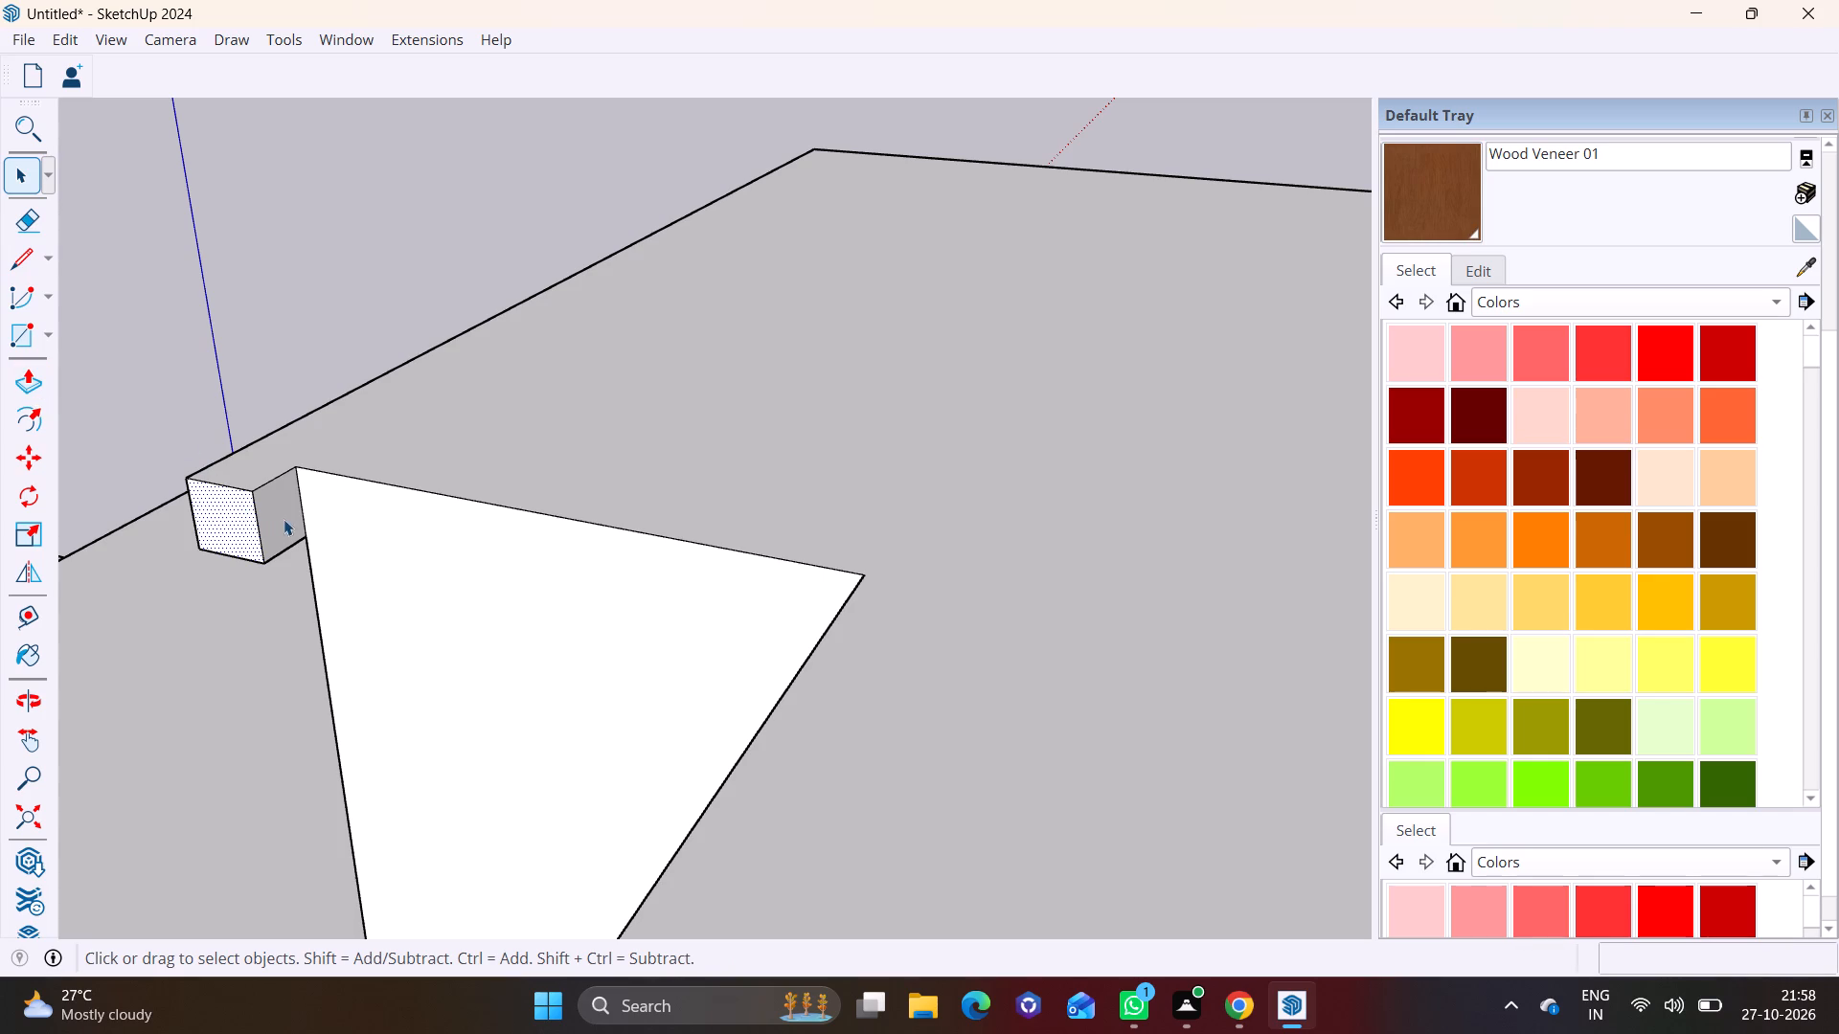
pyautogui.click(28, 372)
pyautogui.click(284, 501)
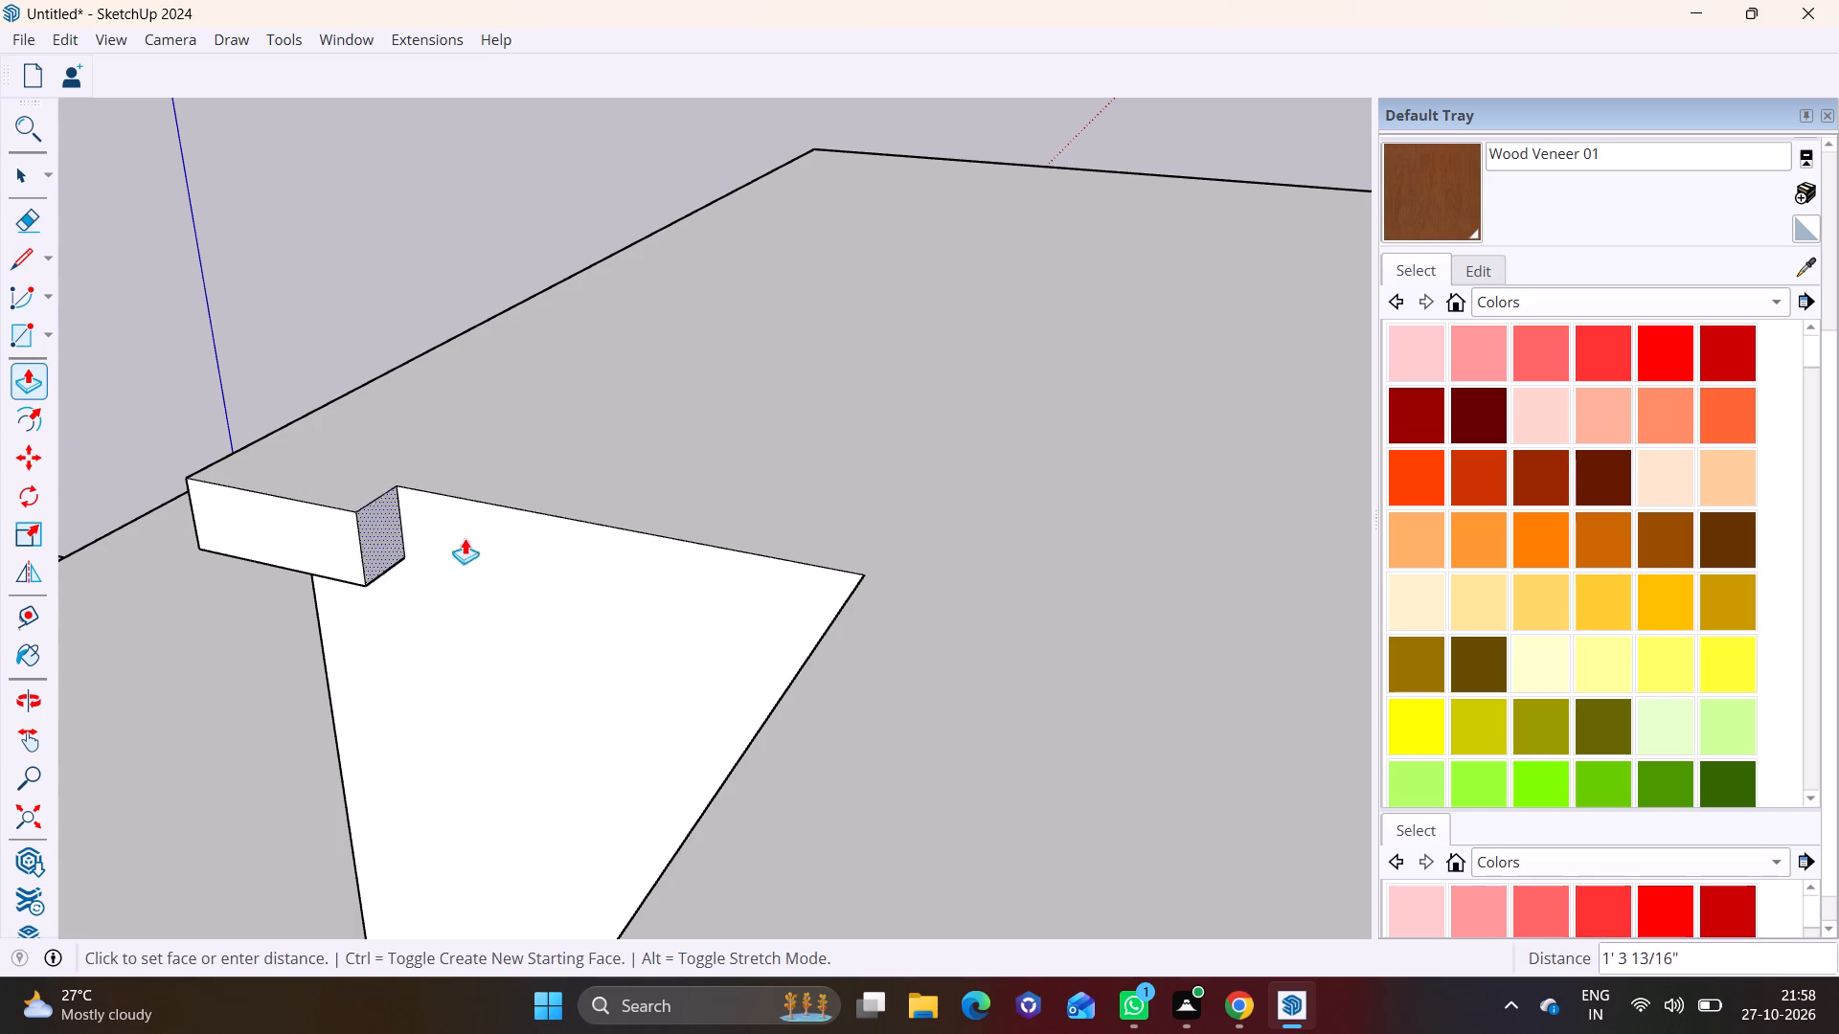
pyautogui.scroll(-2, 588, 561)
pyautogui.moveTo(593, 586); pyautogui.dragTo(896, 569, button='middle')
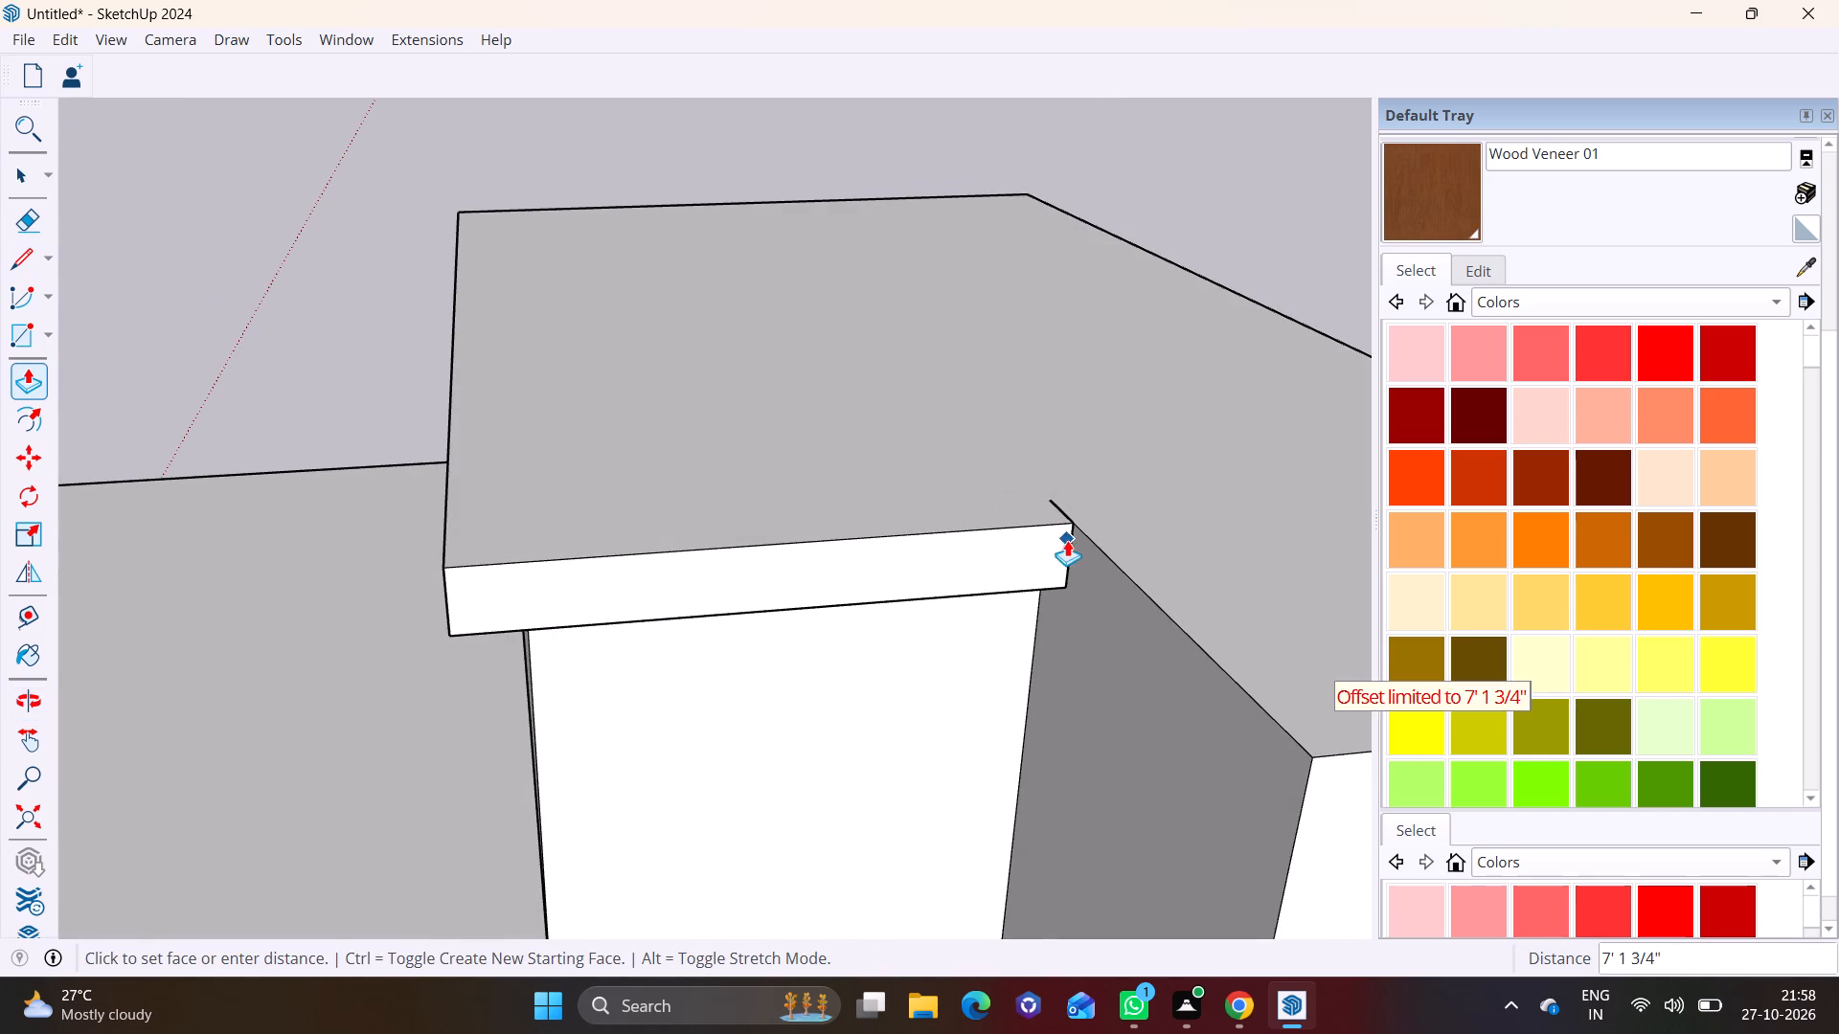
pyautogui.click(1081, 539)
# Divide the overhang's face near the inner corner with a line about 11 5/16" long and Push/Pull that end about 5' 6 1/16" forward.
pyautogui.click(15, 265)
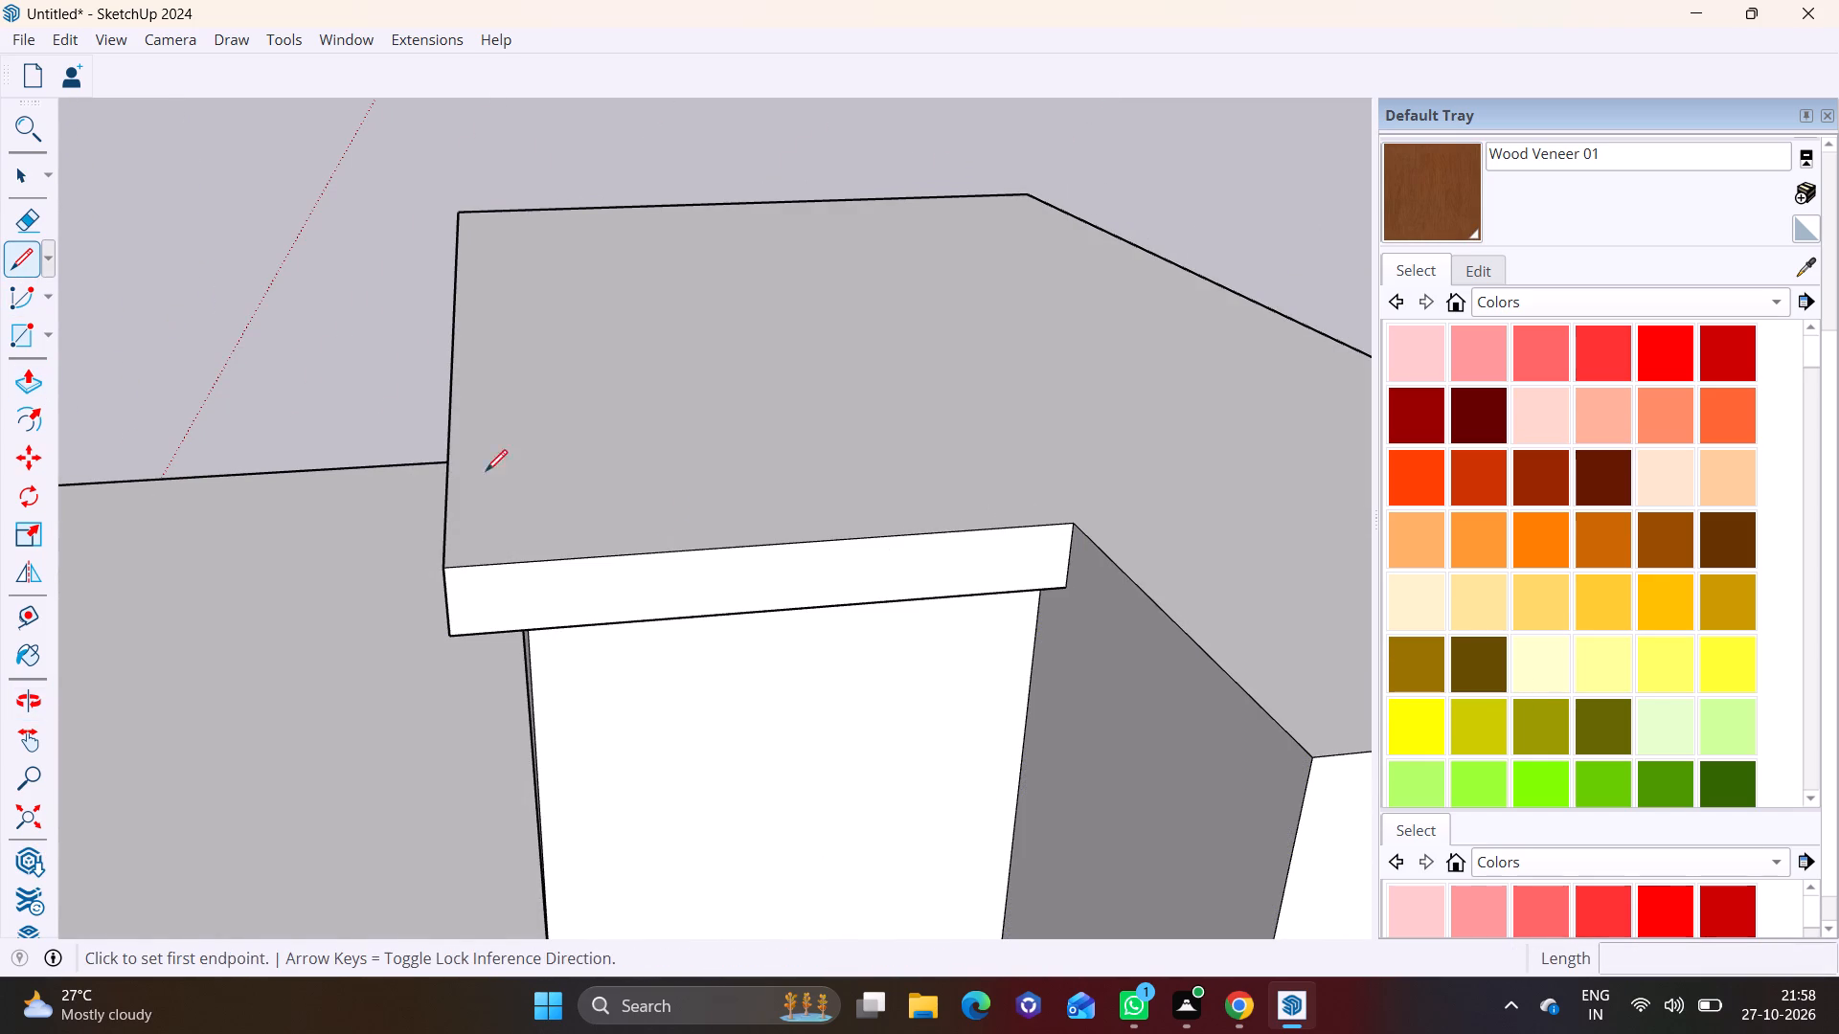
pyautogui.click(1021, 589)
pyautogui.click(1023, 527)
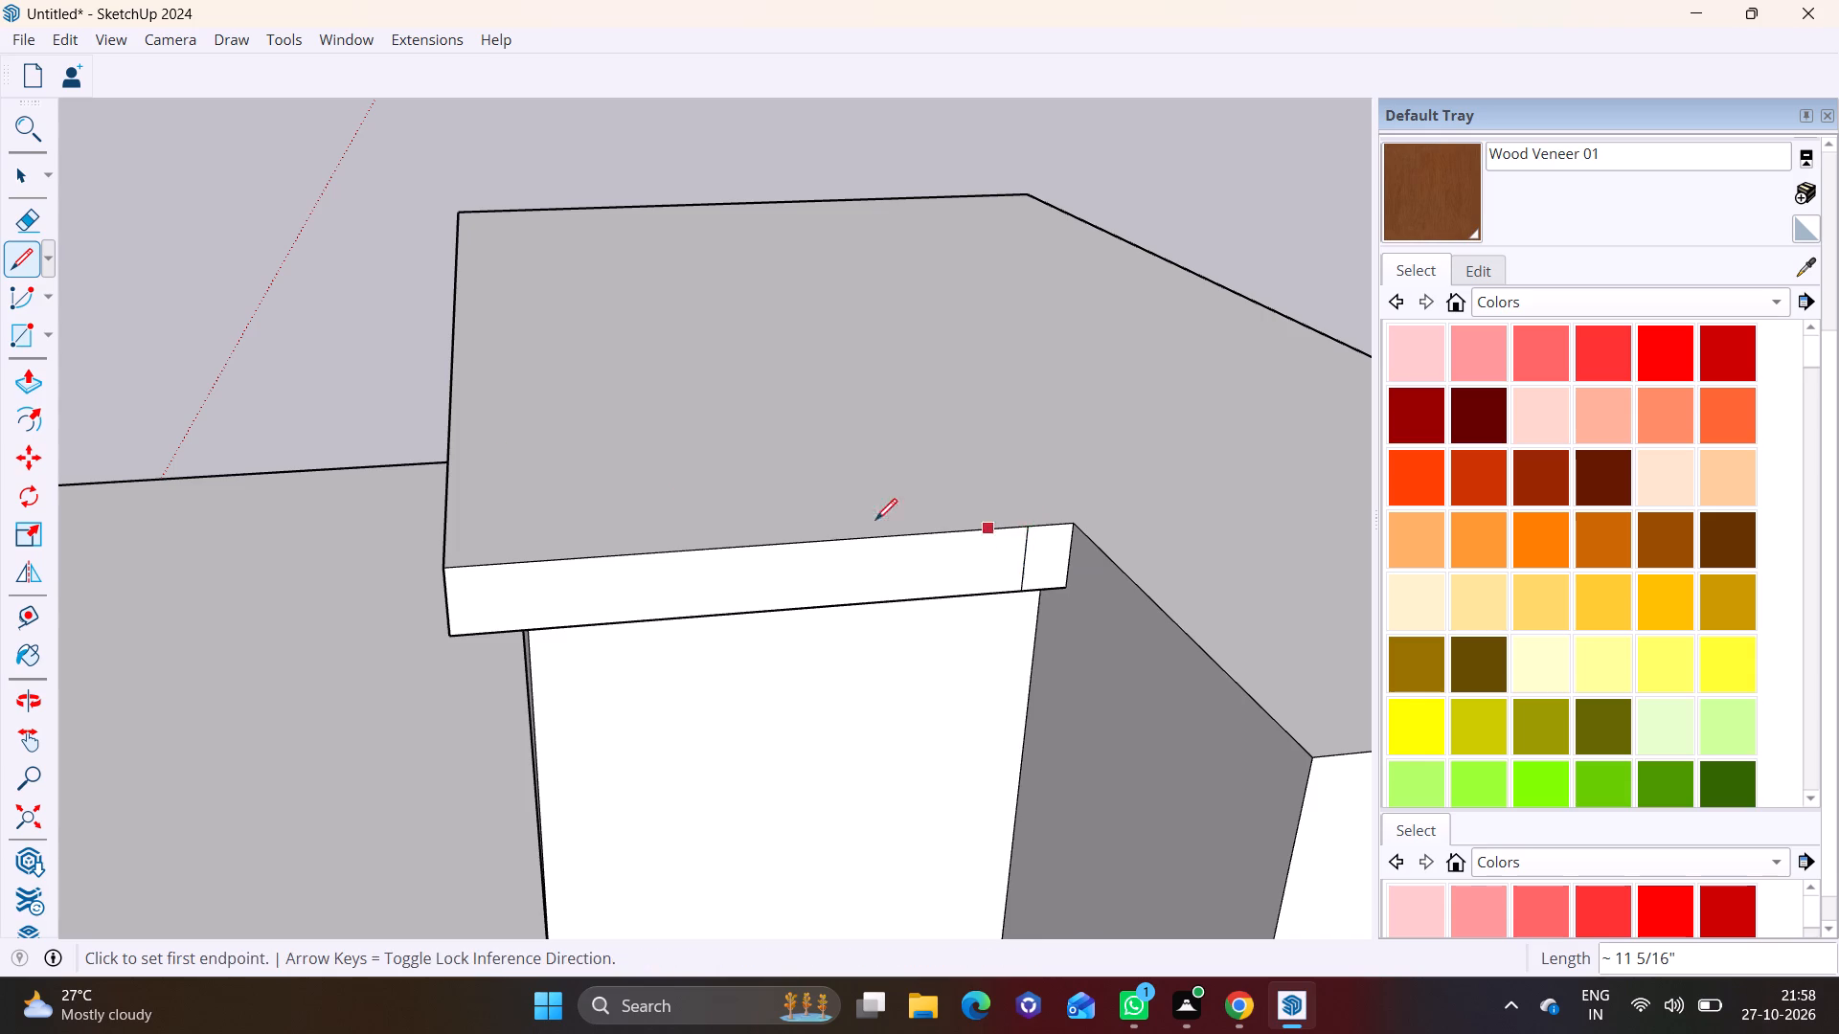
pyautogui.moveTo(39, 372); pyautogui.dragTo(47, 382)
pyautogui.click(1058, 550)
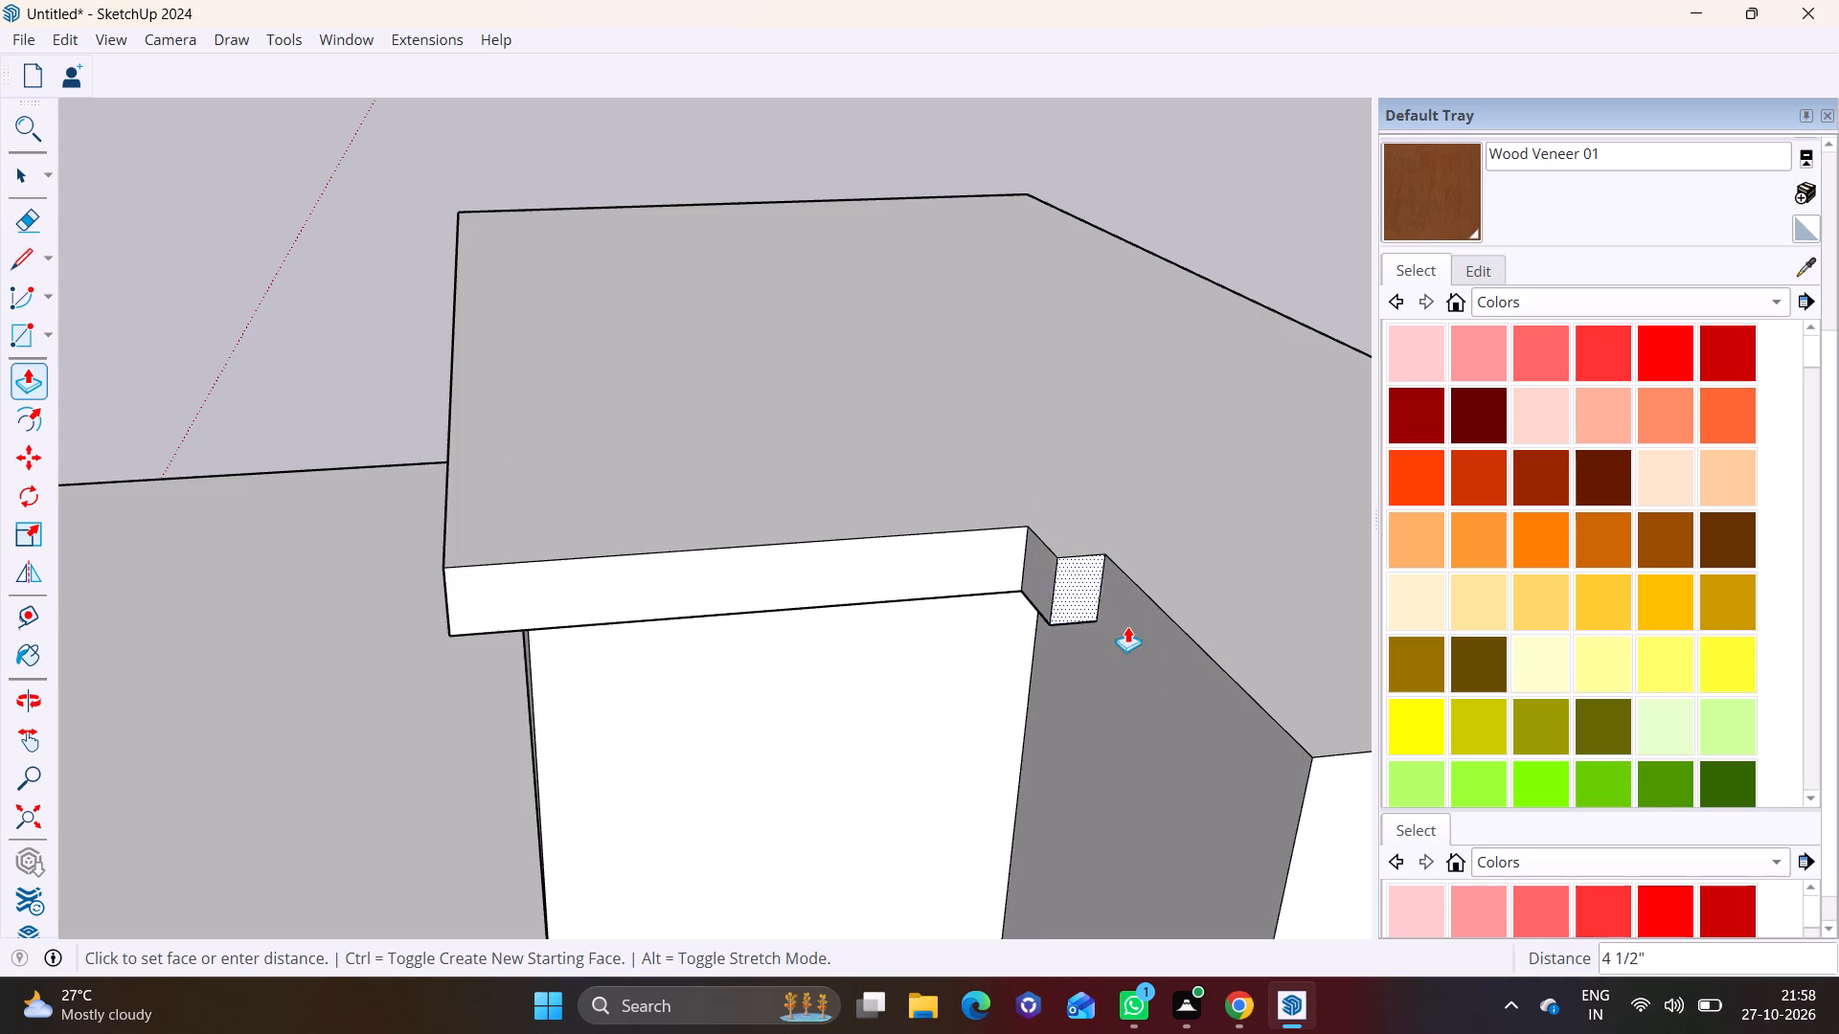
pyautogui.click(1305, 772)
# Push/Pull the overhang's small end face about 8 1/4" beyond the rooftop block's front wall.
pyautogui.scroll(-7, 1222, 731)
pyautogui.moveTo(1167, 720); pyautogui.dragTo(1094, 520, button='middle')
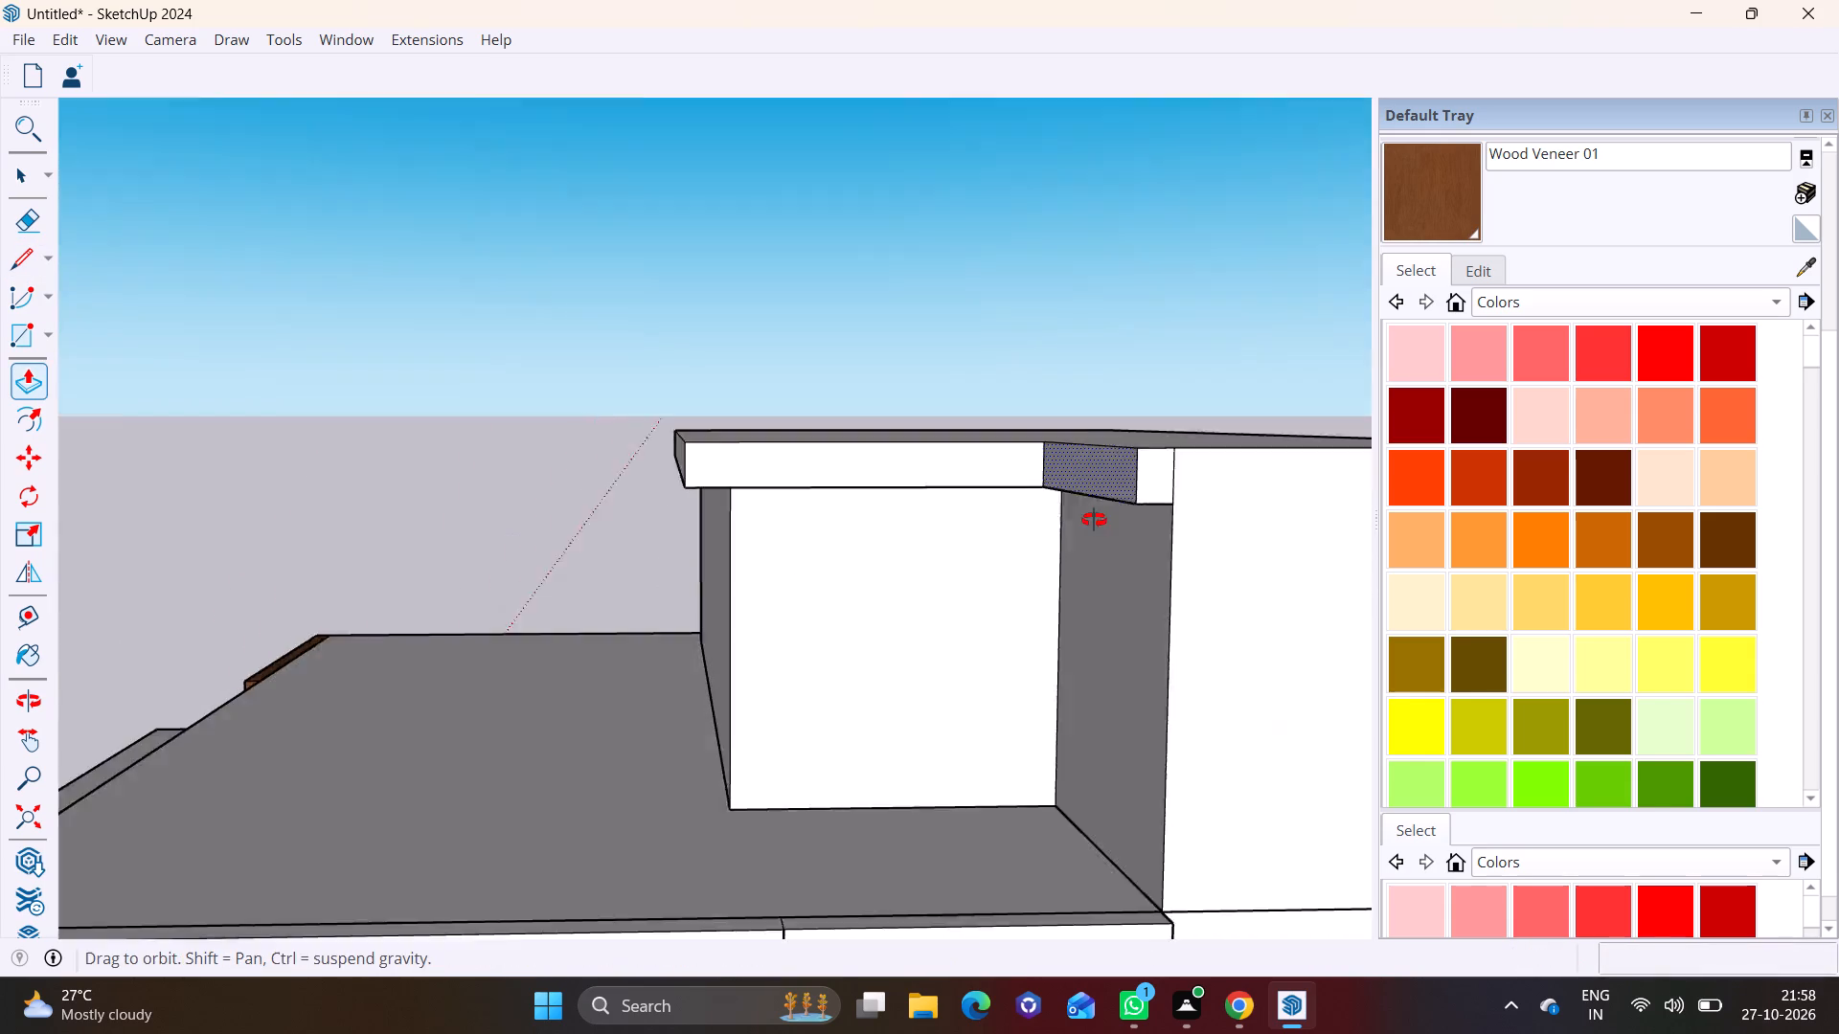
pyautogui.moveTo(1094, 520); pyautogui.dragTo(1094, 510, button='middle')
pyautogui.scroll(-2, 1087, 516)
pyautogui.moveTo(1080, 521); pyautogui.dragTo(443, 590, button='middle')
pyautogui.keyDown('shift'); pyautogui.scroll(-1, 443, 590); pyautogui.keyUp('shift')
pyautogui.moveTo(443, 574); pyautogui.dragTo(582, 530, button='middle')
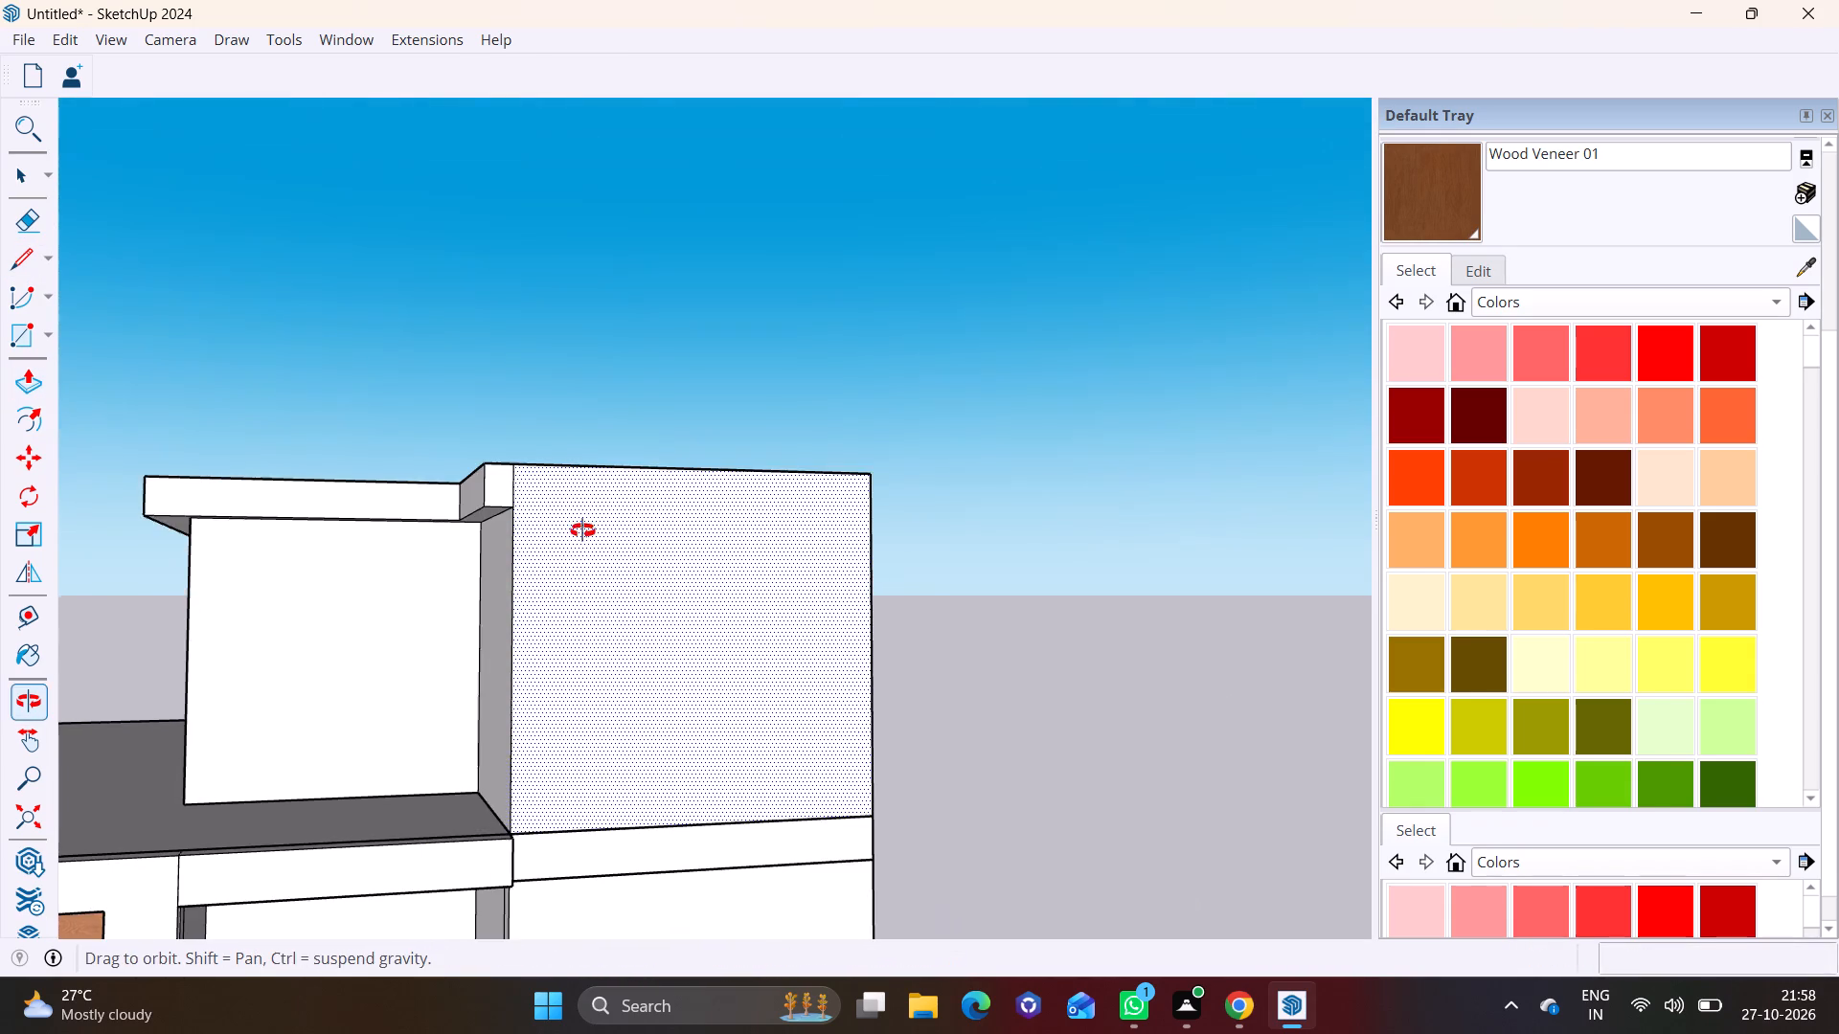
pyautogui.moveTo(582, 530); pyautogui.dragTo(588, 527, button='middle')
pyautogui.moveTo(545, 484); pyautogui.dragTo(388, 603, button='middle')
pyautogui.scroll(6, 421, 551)
pyautogui.moveTo(518, 513); pyautogui.dragTo(462, 566, button='middle')
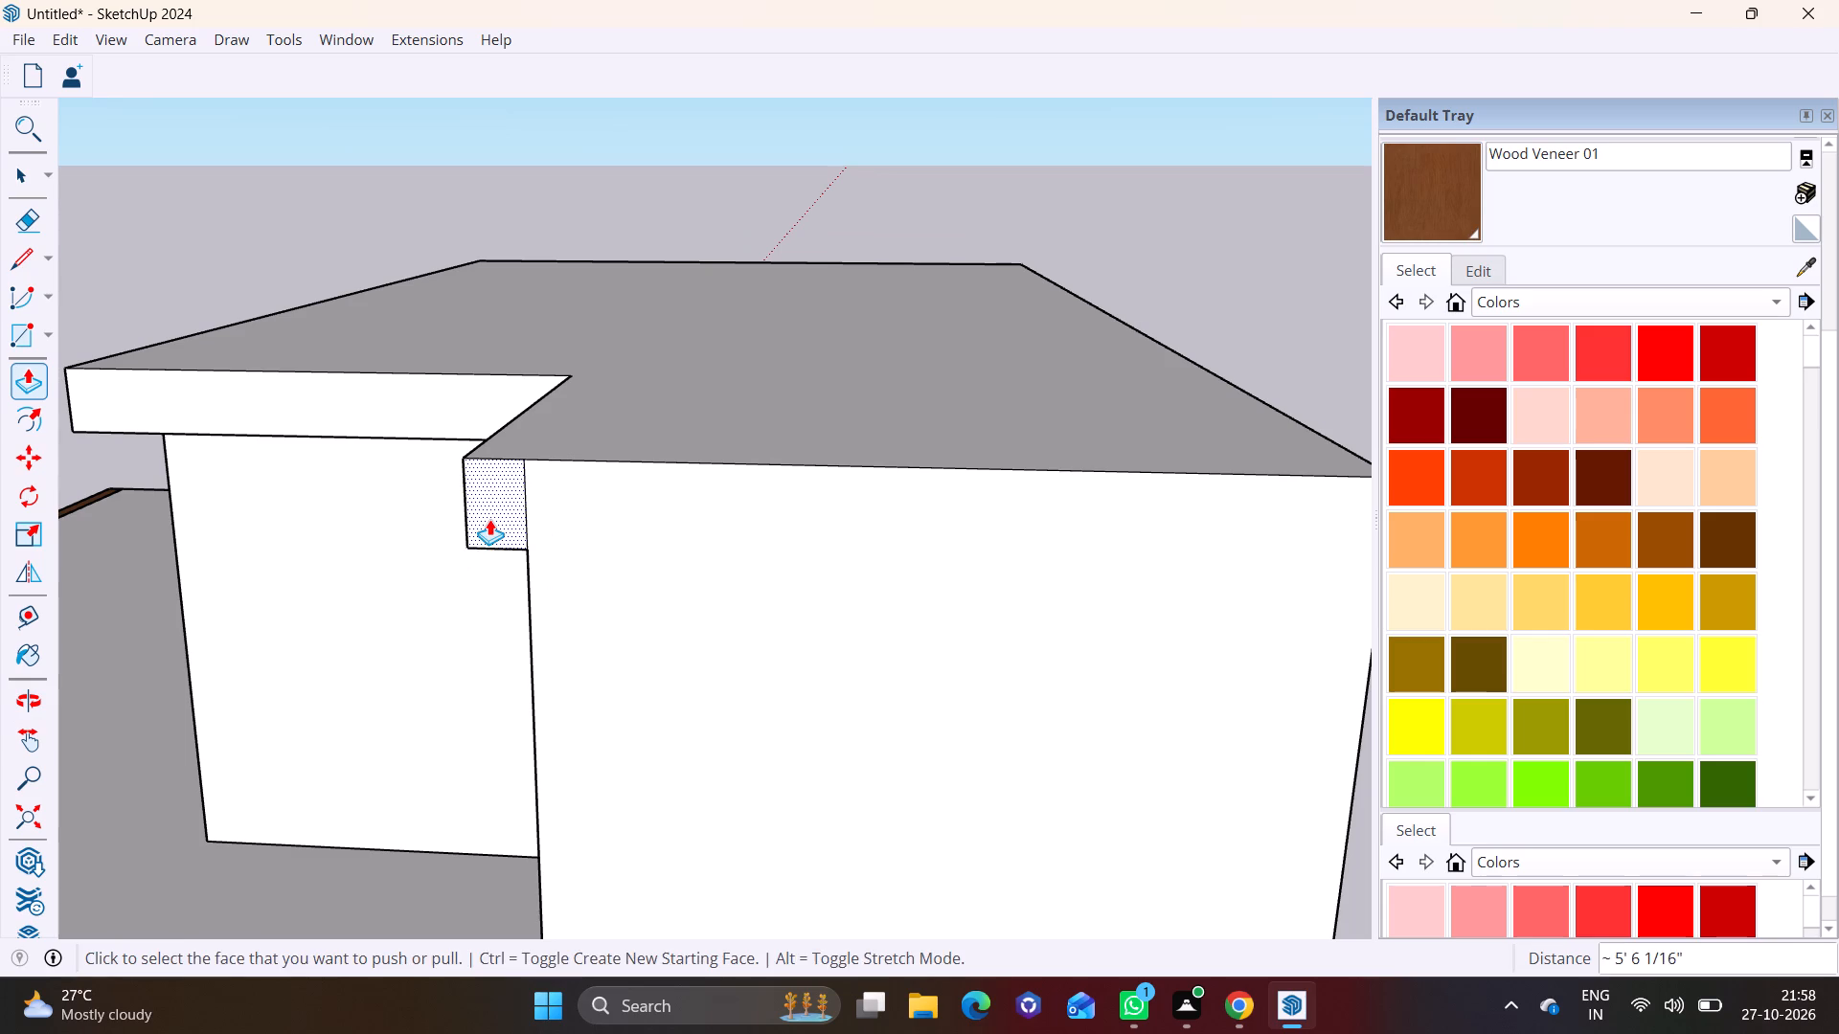
pyautogui.click(489, 519)
pyautogui.click(470, 537)
# Push/Pull the inner side of the projecting overhang end about 8' 4 7/8" across the full width of the front wall.
pyautogui.moveTo(515, 523); pyautogui.dragTo(359, 544, button='middle')
pyautogui.click(421, 525)
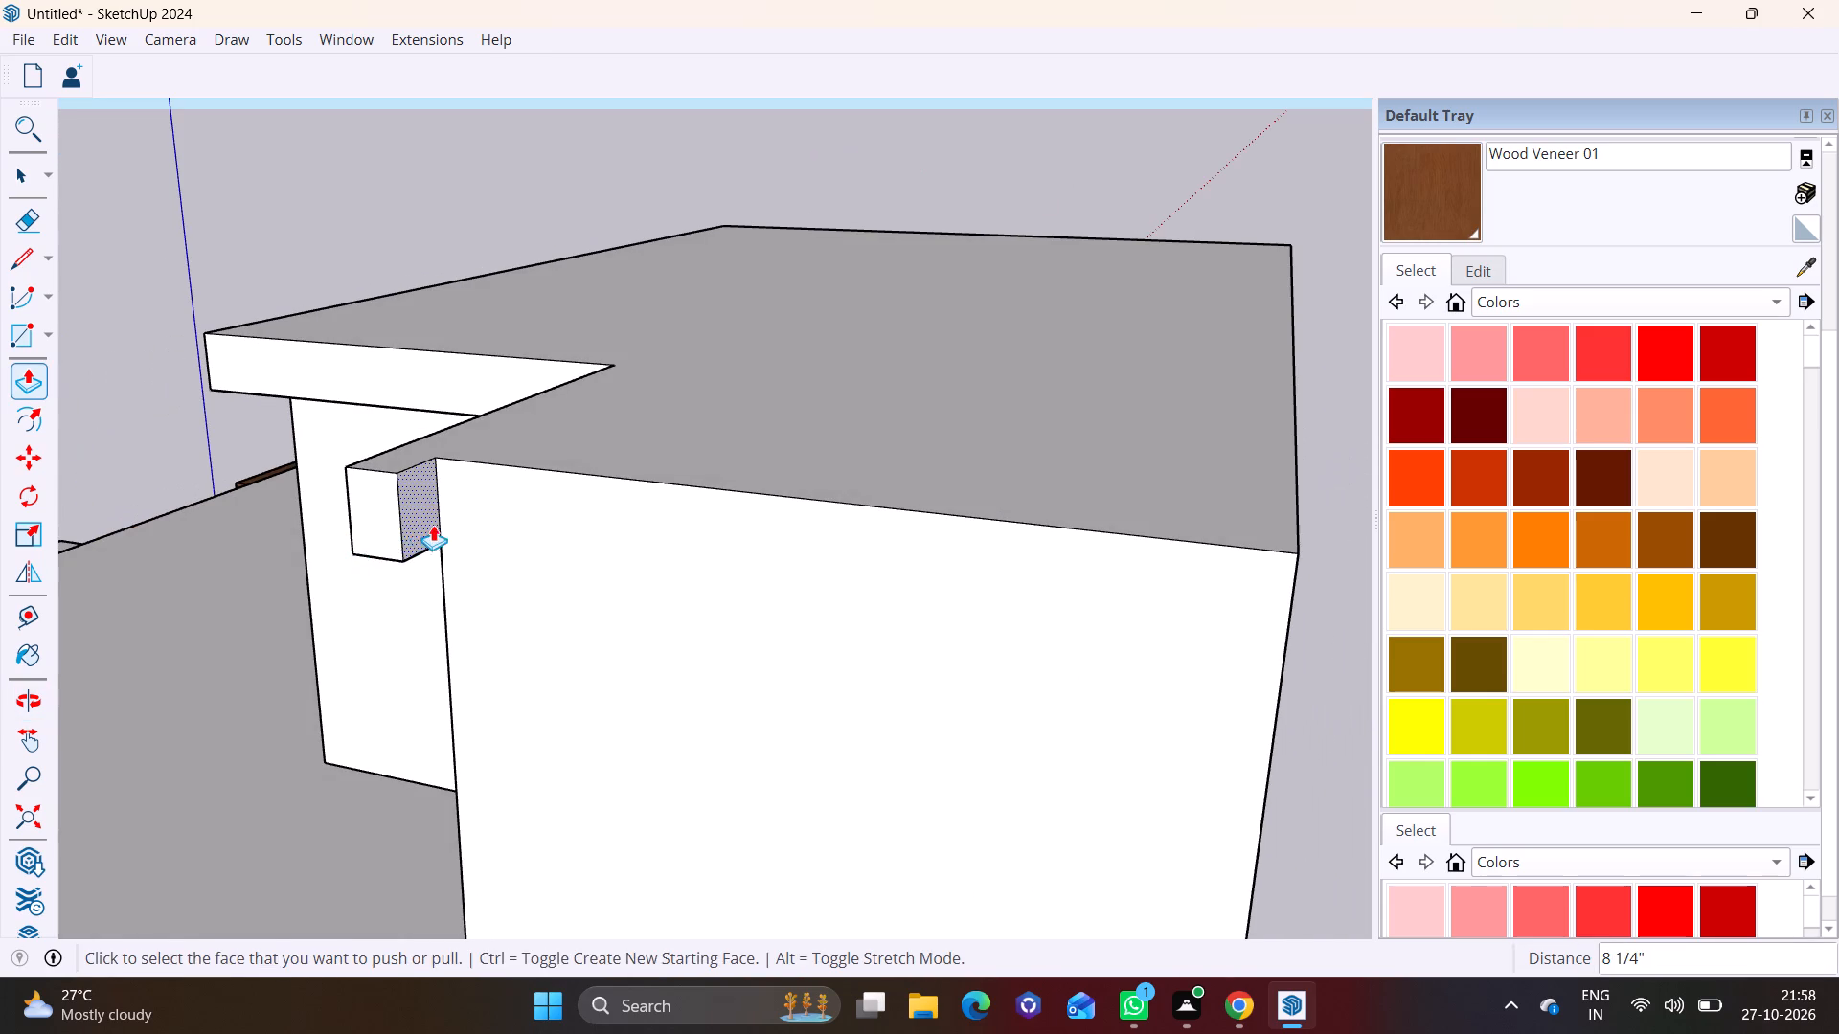
pyautogui.click(1296, 555)
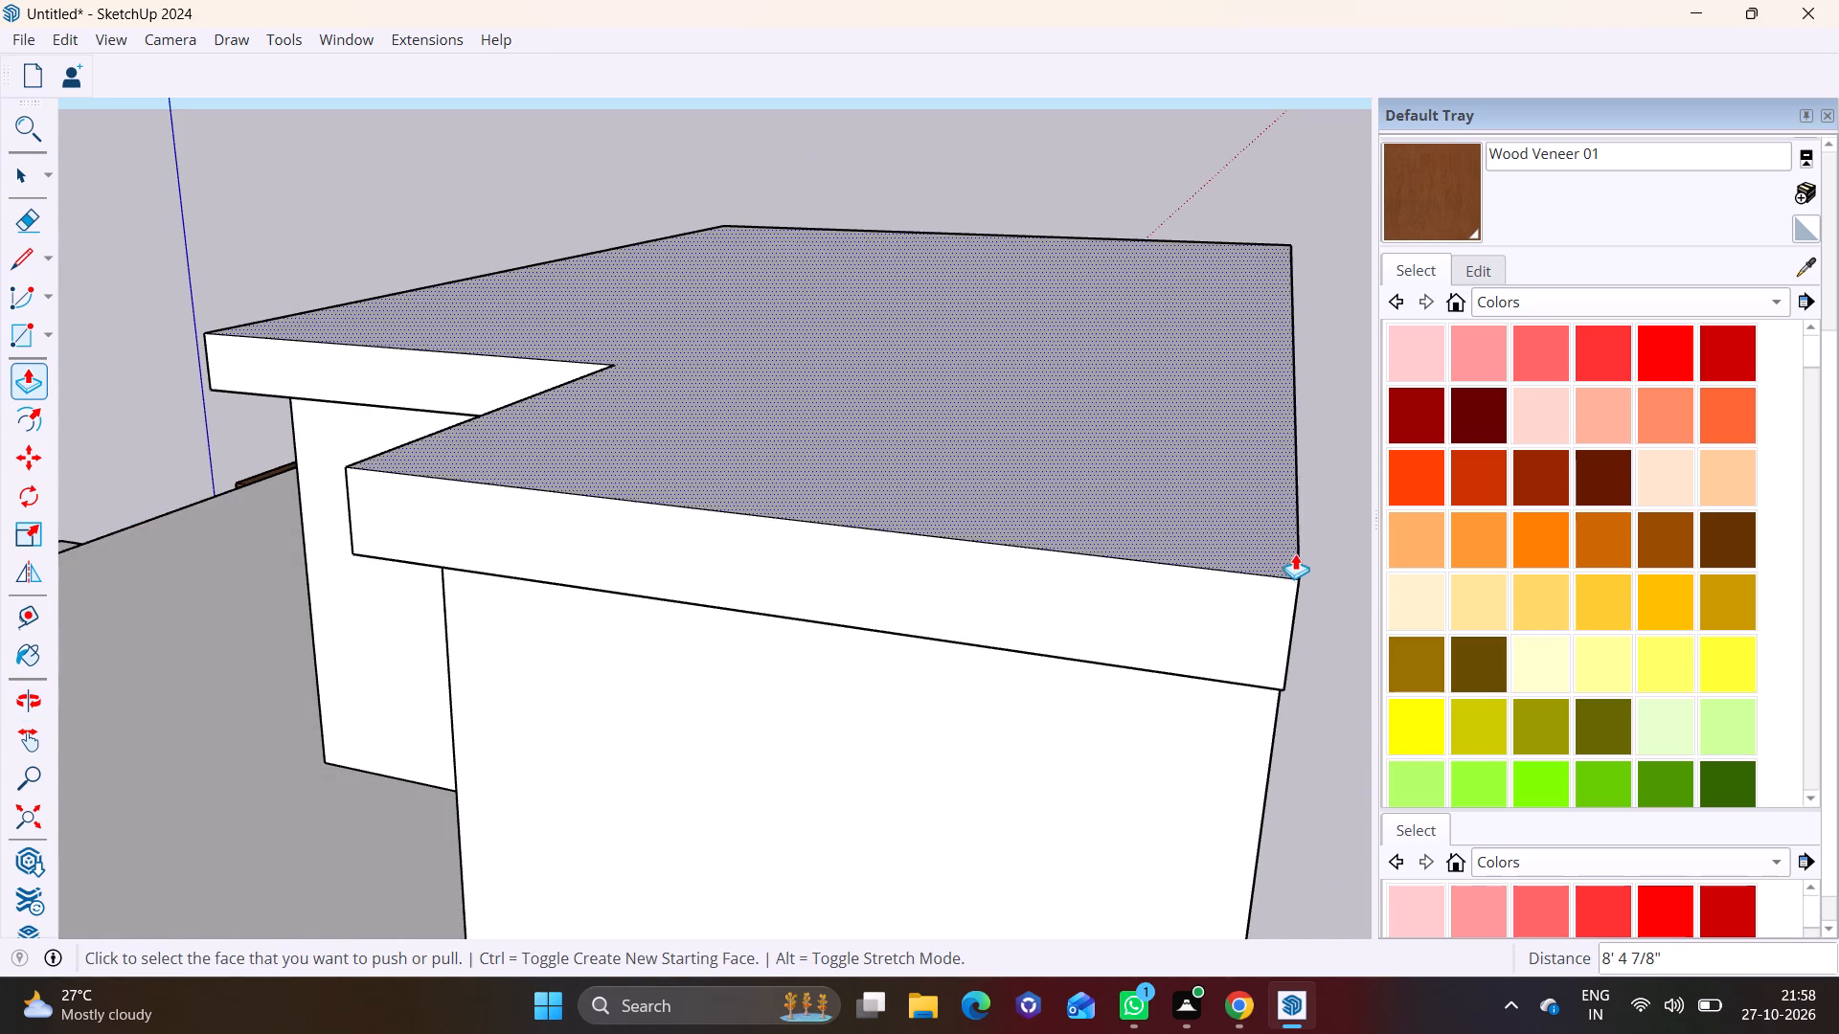
# Draw a short line across the underside of the front overhang to mark off its outer corner end.
pyautogui.moveTo(1302, 614); pyautogui.dragTo(1305, 423, button='middle')
pyautogui.scroll(1, 1258, 526)
pyautogui.scroll(-4, 1254, 479)
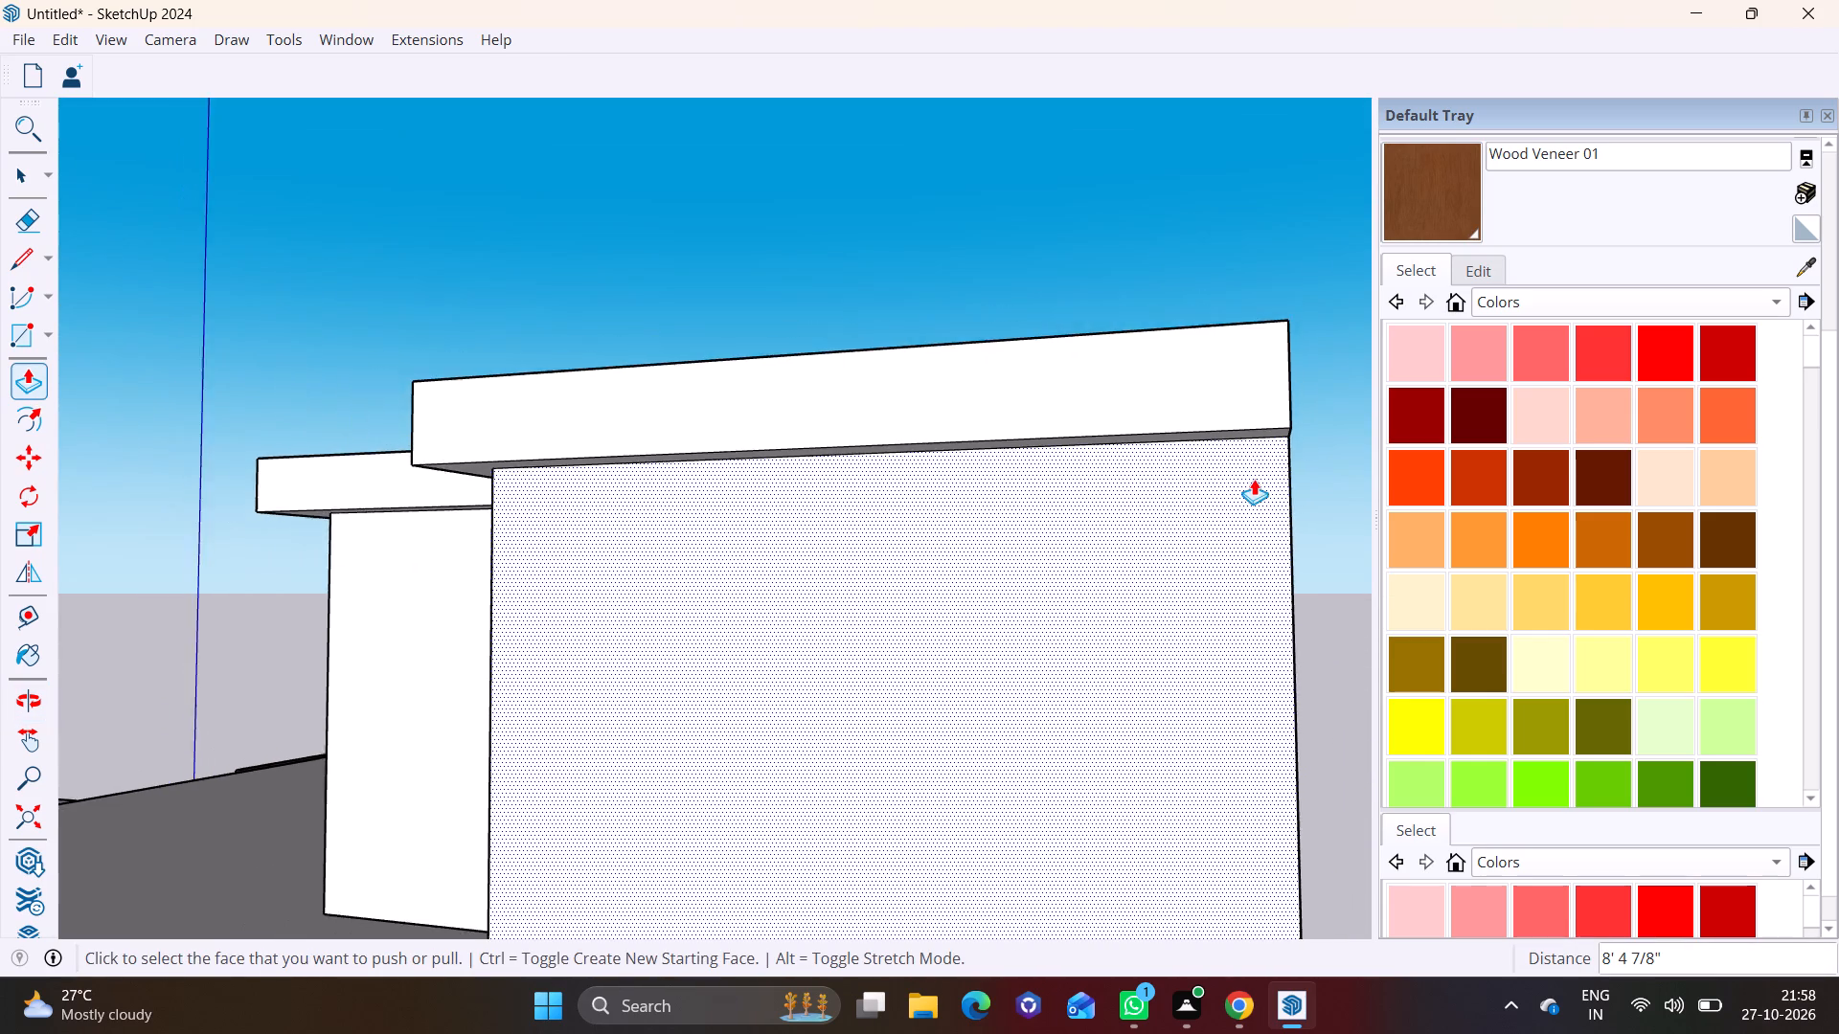
pyautogui.scroll(-5, 1254, 479)
pyautogui.keyDown('shift'); pyautogui.moveTo(1253, 488); pyautogui.dragTo(1229, 414, button='middle'); pyautogui.keyUp('shift')
pyautogui.scroll(5, 1197, 348)
pyautogui.moveTo(1214, 326); pyautogui.dragTo(1250, 199, button='middle')
pyautogui.scroll(6, 1237, 246)
pyautogui.moveTo(1187, 305); pyautogui.dragTo(1137, 162, button='middle')
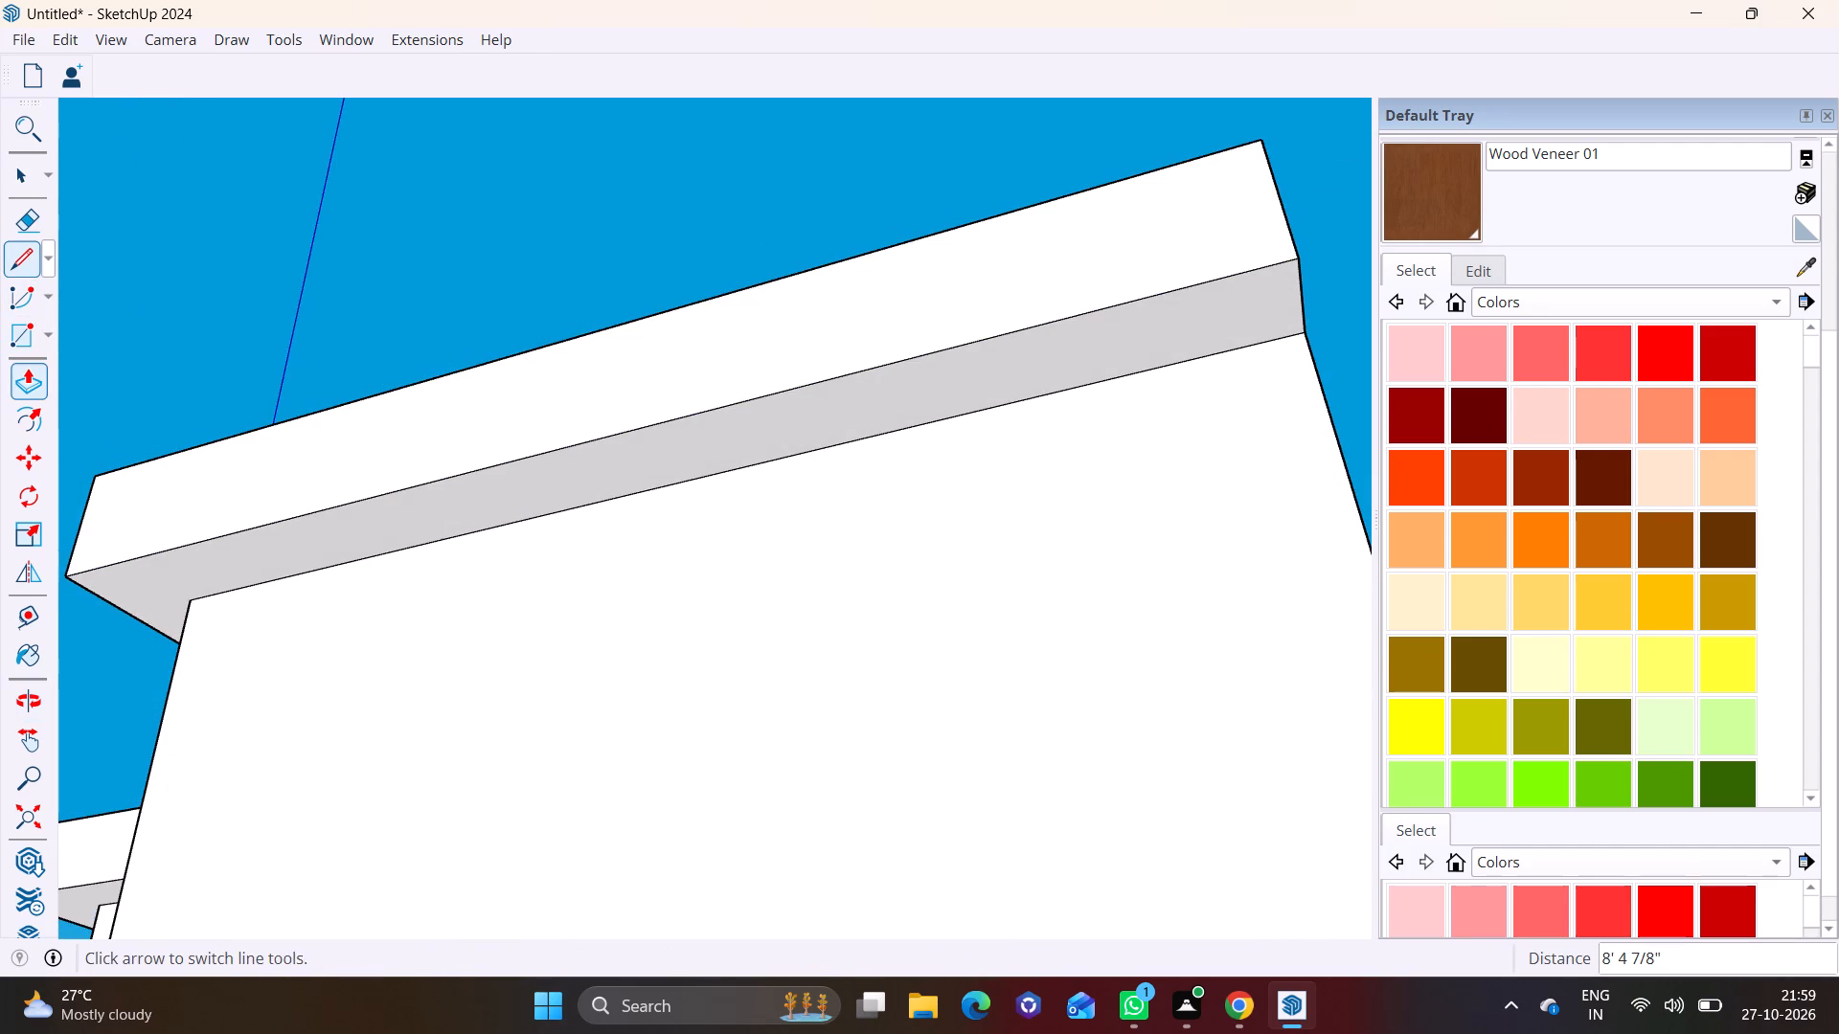
pyautogui.click(29, 265)
pyautogui.click(1217, 352)
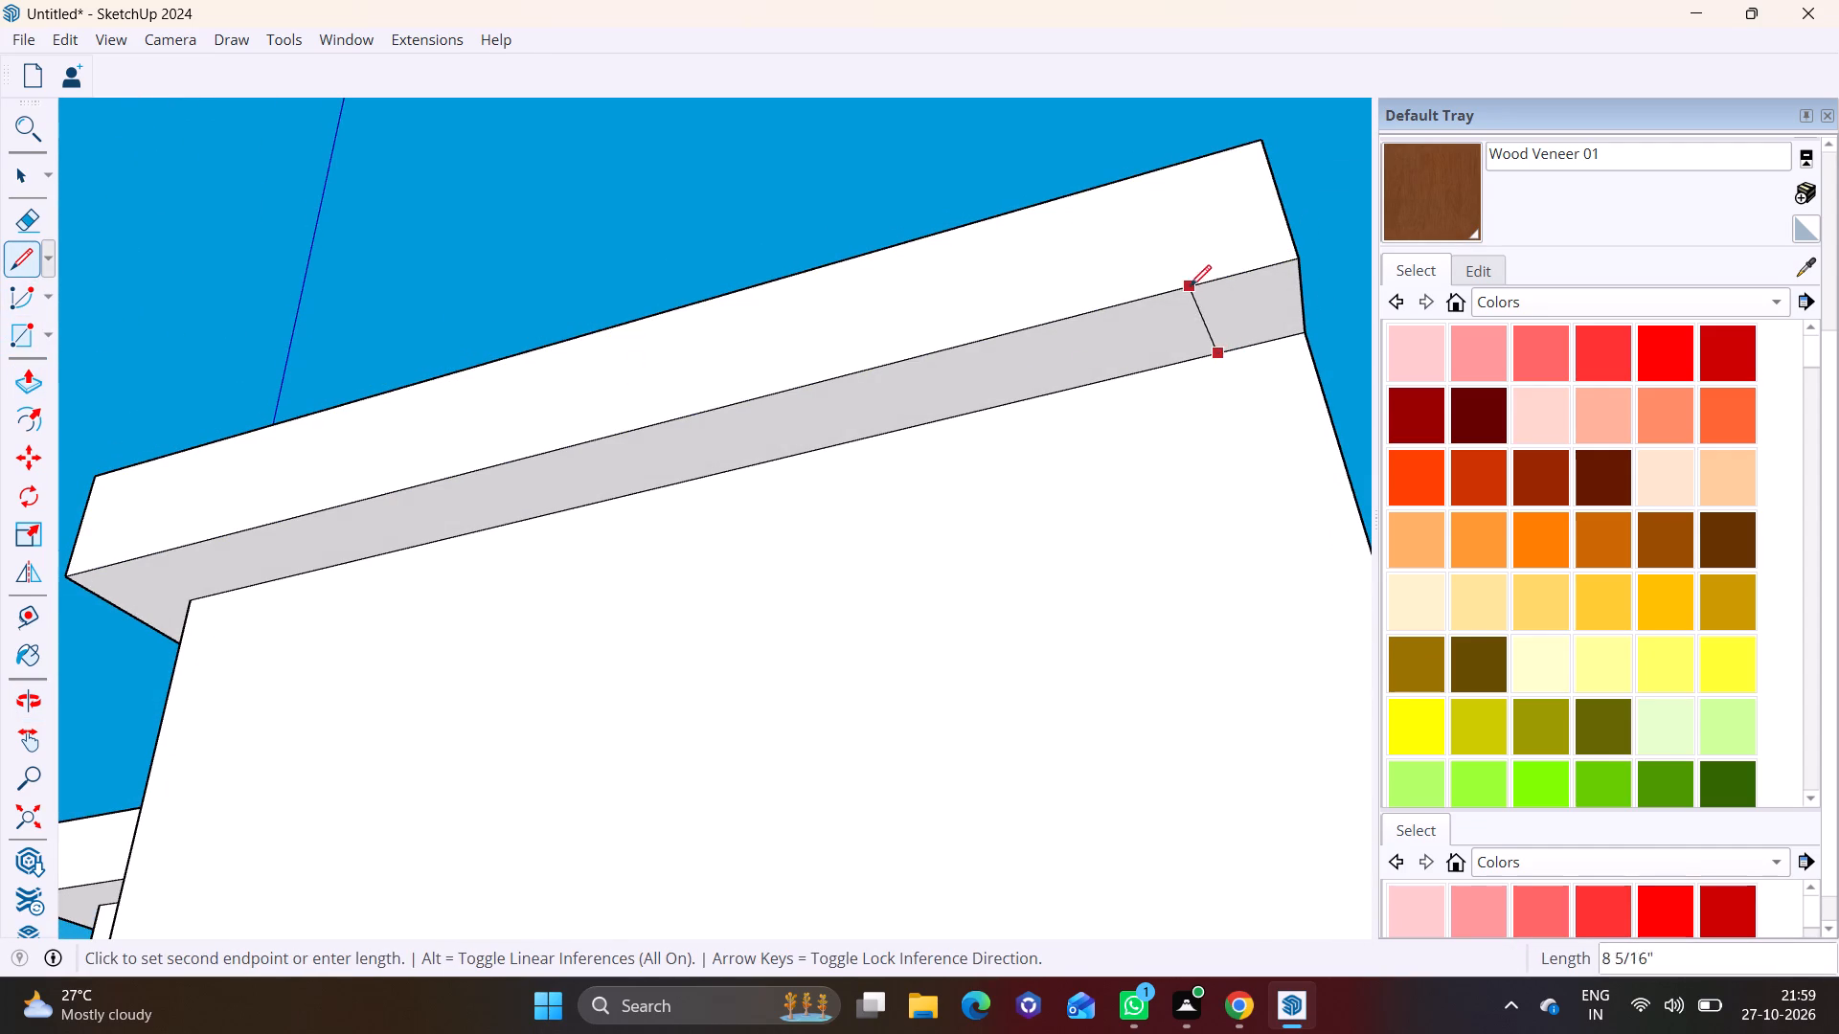
pyautogui.click(1204, 283)
# Push/Pull the marked corner of the overhang's underside down about 7' 3/16" to form a vertical strip along the rooftop block's corner.
pyautogui.press('space')
pyautogui.click(1249, 302)
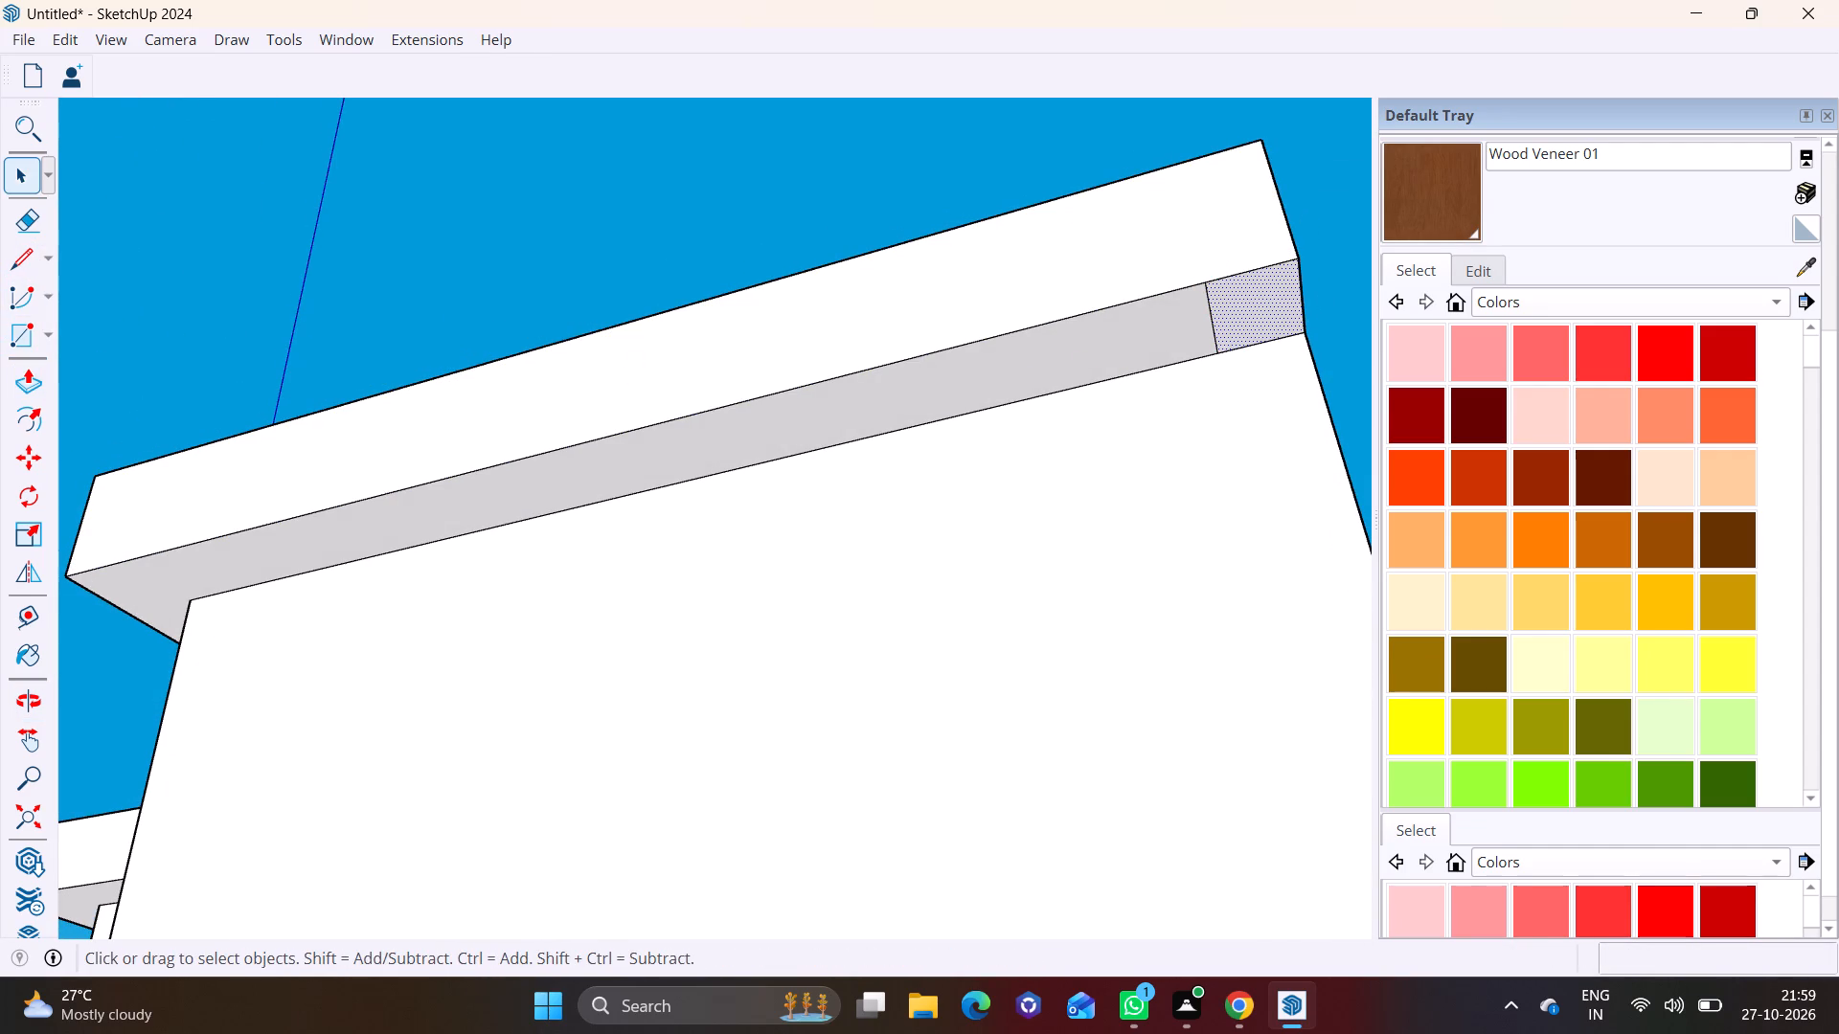
pyautogui.click(35, 368)
pyautogui.click(1232, 295)
pyautogui.scroll(-3, 1333, 528)
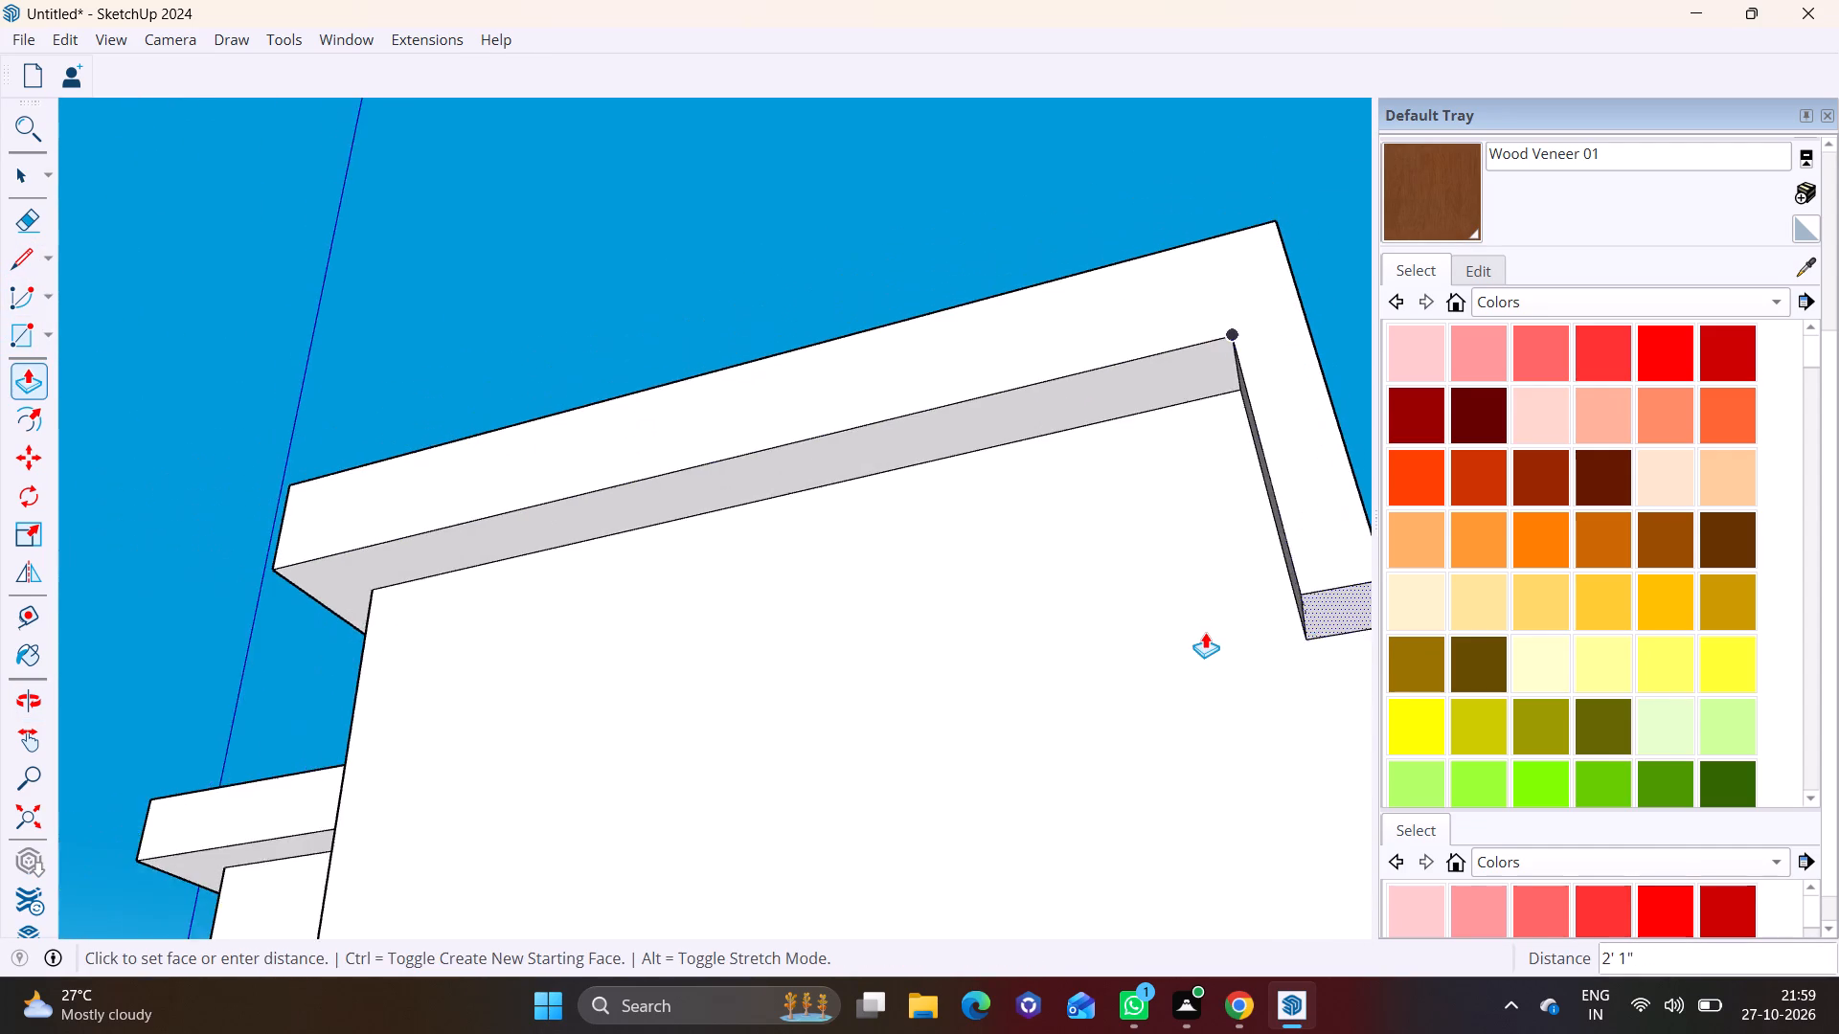
pyautogui.scroll(-7, 1205, 632)
pyautogui.keyDown('shift'); pyautogui.moveTo(1191, 632); pyautogui.dragTo(942, 438, button='middle'); pyautogui.keyUp('shift')
pyautogui.scroll(-2, 1016, 663)
pyautogui.keyDown('shift'); pyautogui.moveTo(1069, 855); pyautogui.dragTo(978, 514, button='middle'); pyautogui.keyUp('shift')
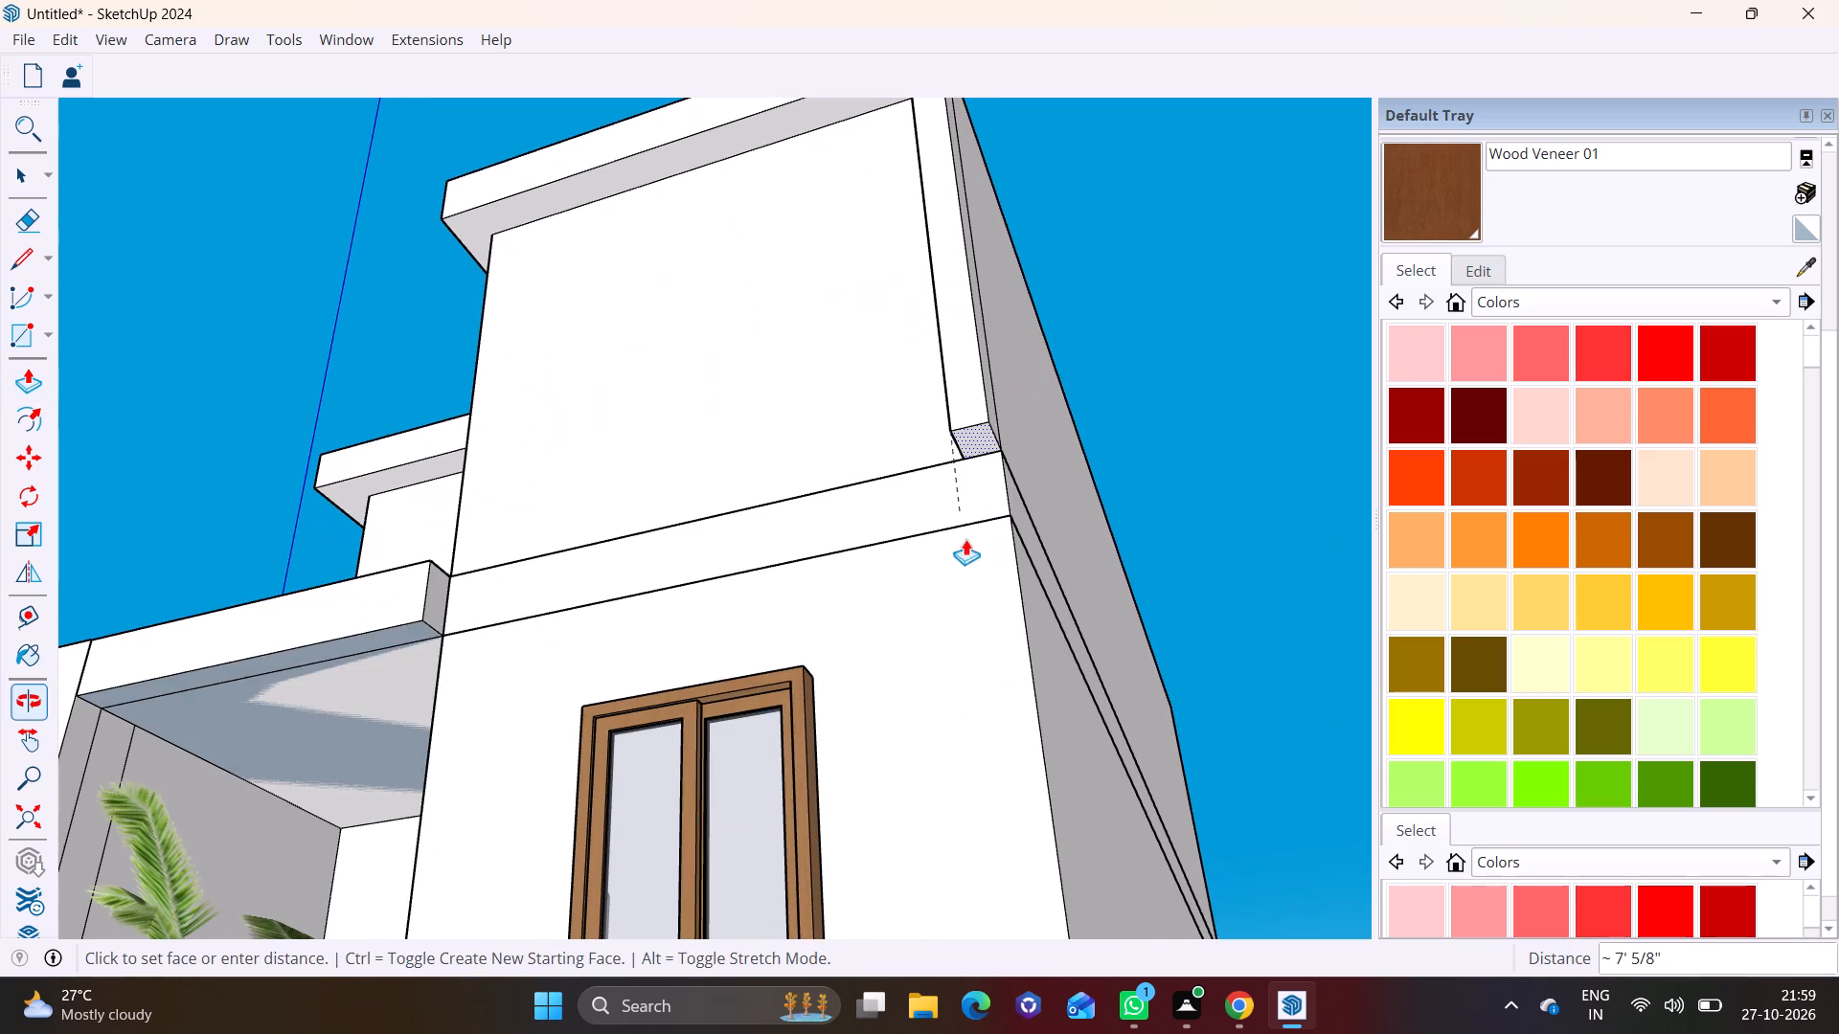
pyautogui.click(974, 436)
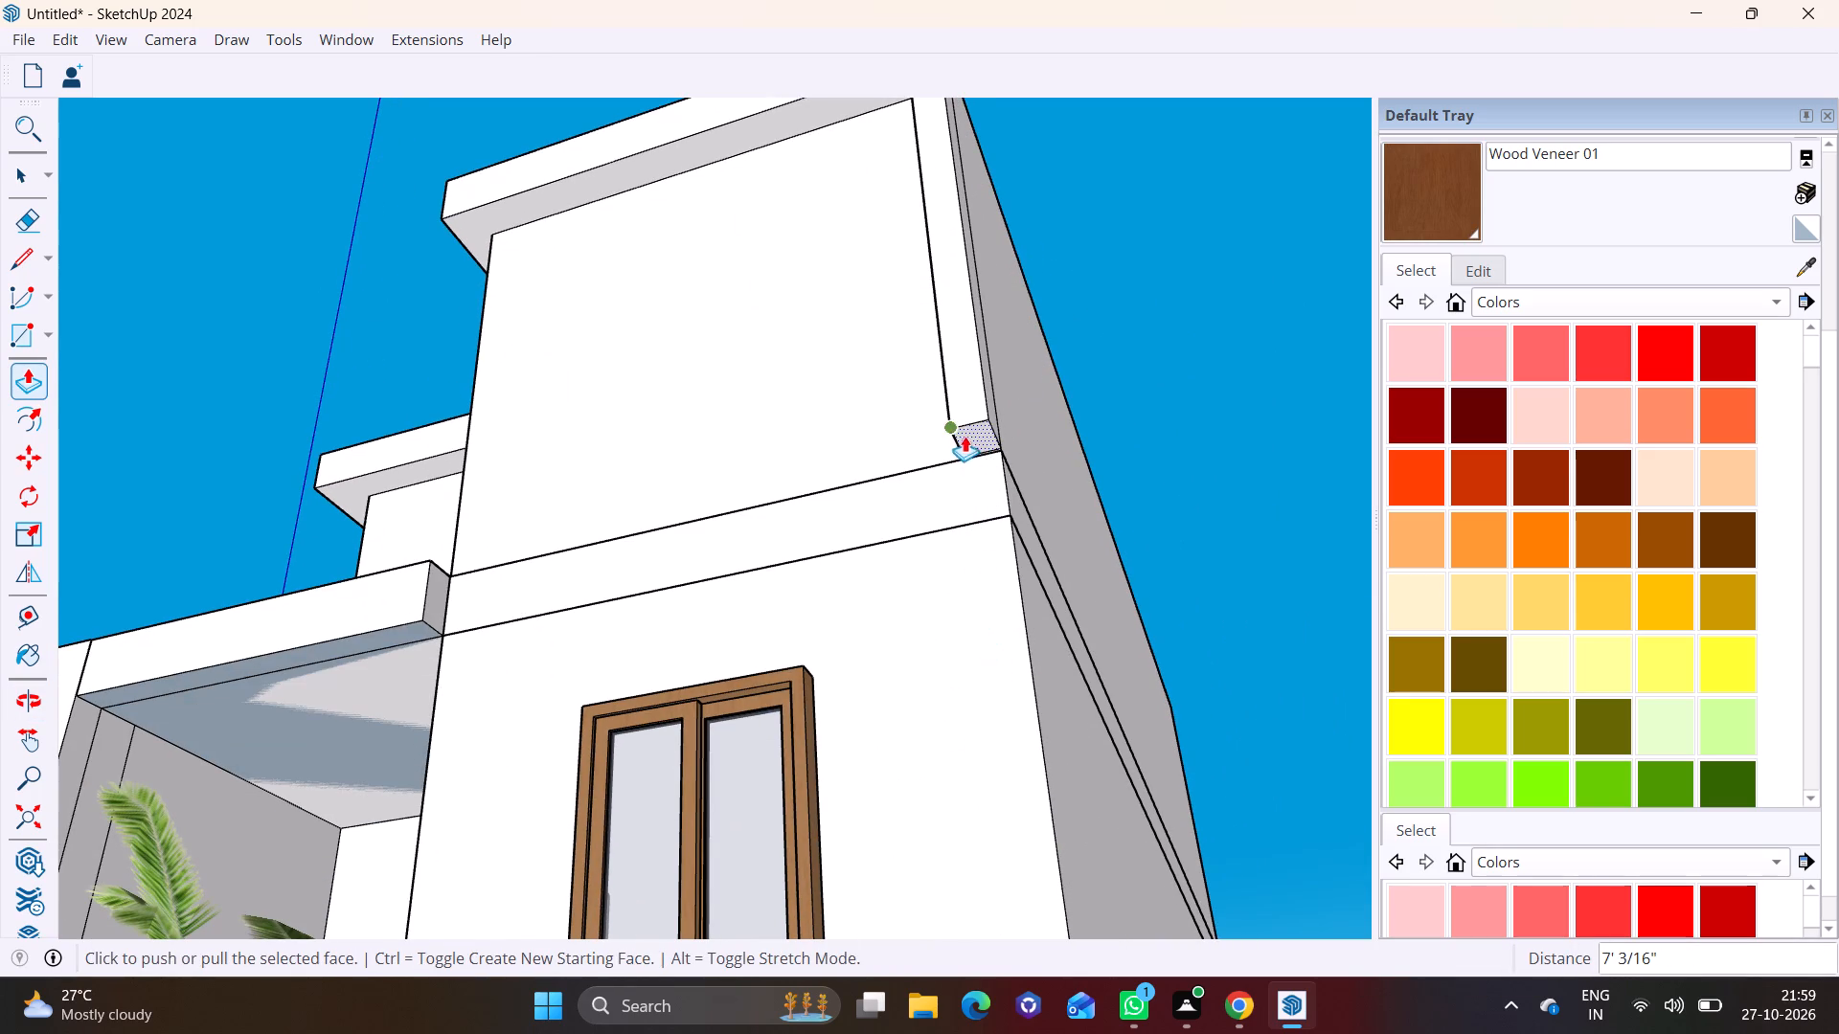
# Push/Pull the bottom of the vertical corner strip further down the facade in stages, past the uppermost windows.
pyautogui.moveTo(965, 435); pyautogui.dragTo(1021, 753)
pyautogui.moveTo(979, 439); pyautogui.dragTo(1017, 818)
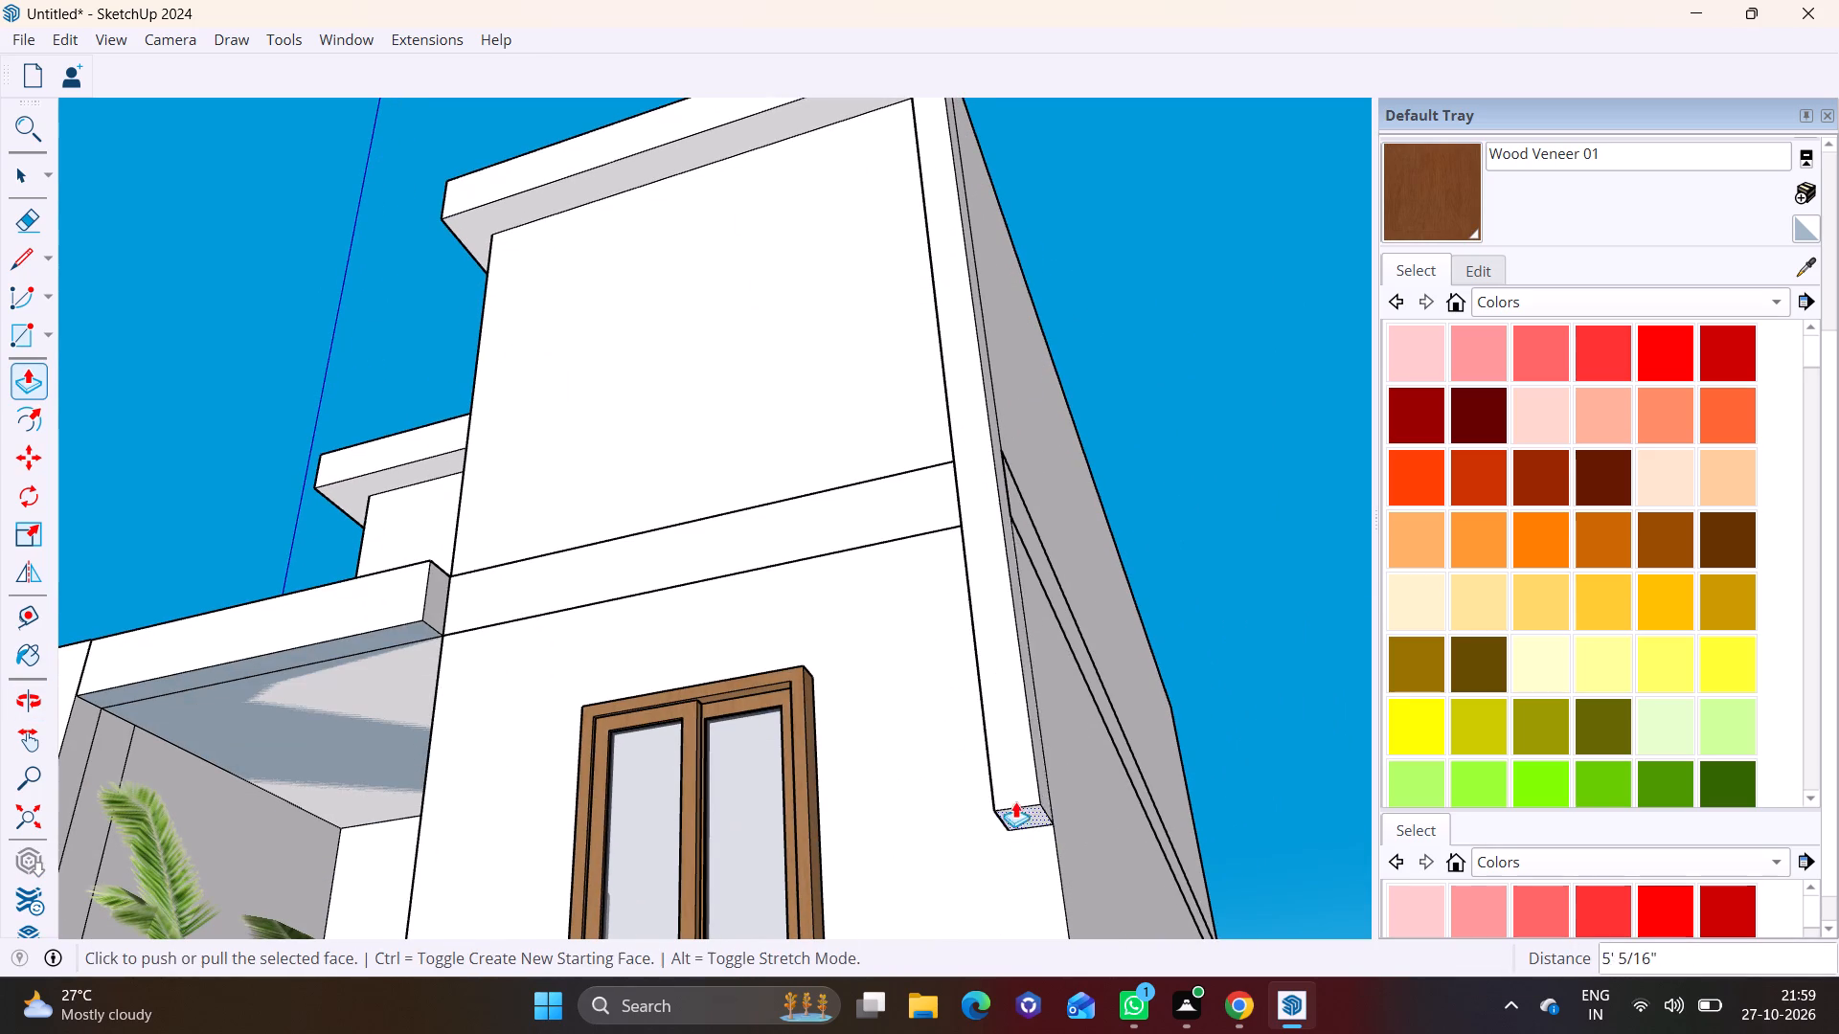
pyautogui.scroll(-11, 1015, 794)
pyautogui.keyDown('shift'); pyautogui.moveTo(1015, 793); pyautogui.dragTo(847, 404, button='middle'); pyautogui.keyUp('shift')
pyautogui.moveTo(853, 420); pyautogui.dragTo(906, 861)
pyautogui.keyDown('shift'); pyautogui.moveTo(886, 756); pyautogui.dragTo(825, 551, button='middle'); pyautogui.keyUp('shift')
pyautogui.scroll(4, 804, 521)
pyautogui.moveTo(816, 376); pyautogui.dragTo(874, 864)
pyautogui.scroll(-3, 874, 840)
pyautogui.keyDown('shift'); pyautogui.moveTo(870, 820); pyautogui.dragTo(819, 434, button='middle'); pyautogui.keyUp('shift')
# Continue Push/Pulling the corner strip down the remaining storeys to the lowest slab's edge, with a final pull of about 11'.
pyautogui.moveTo(796, 461); pyautogui.dragTo(796, 471)
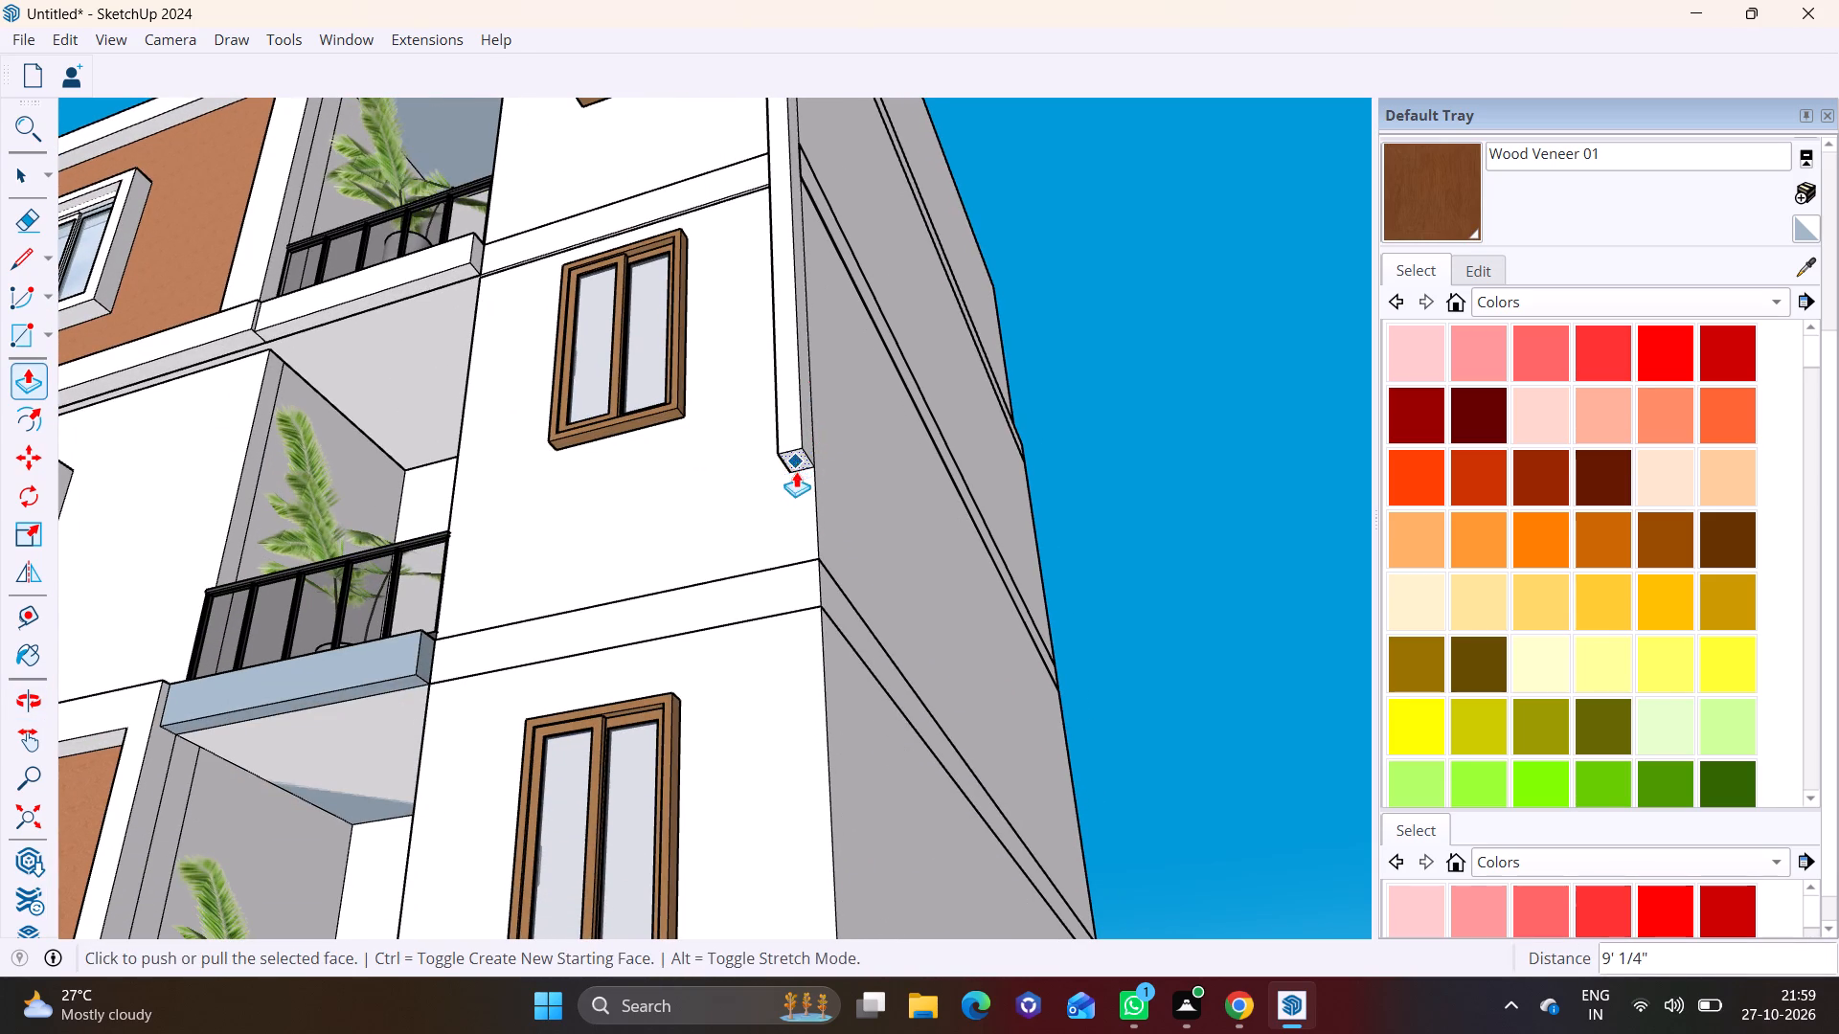
pyautogui.moveTo(796, 471); pyautogui.dragTo(828, 798)
pyautogui.keyDown('shift'); pyautogui.moveTo(859, 748); pyautogui.dragTo(915, 550, button='middle'); pyautogui.keyUp('shift')
pyautogui.moveTo(853, 363); pyautogui.dragTo(853, 362)
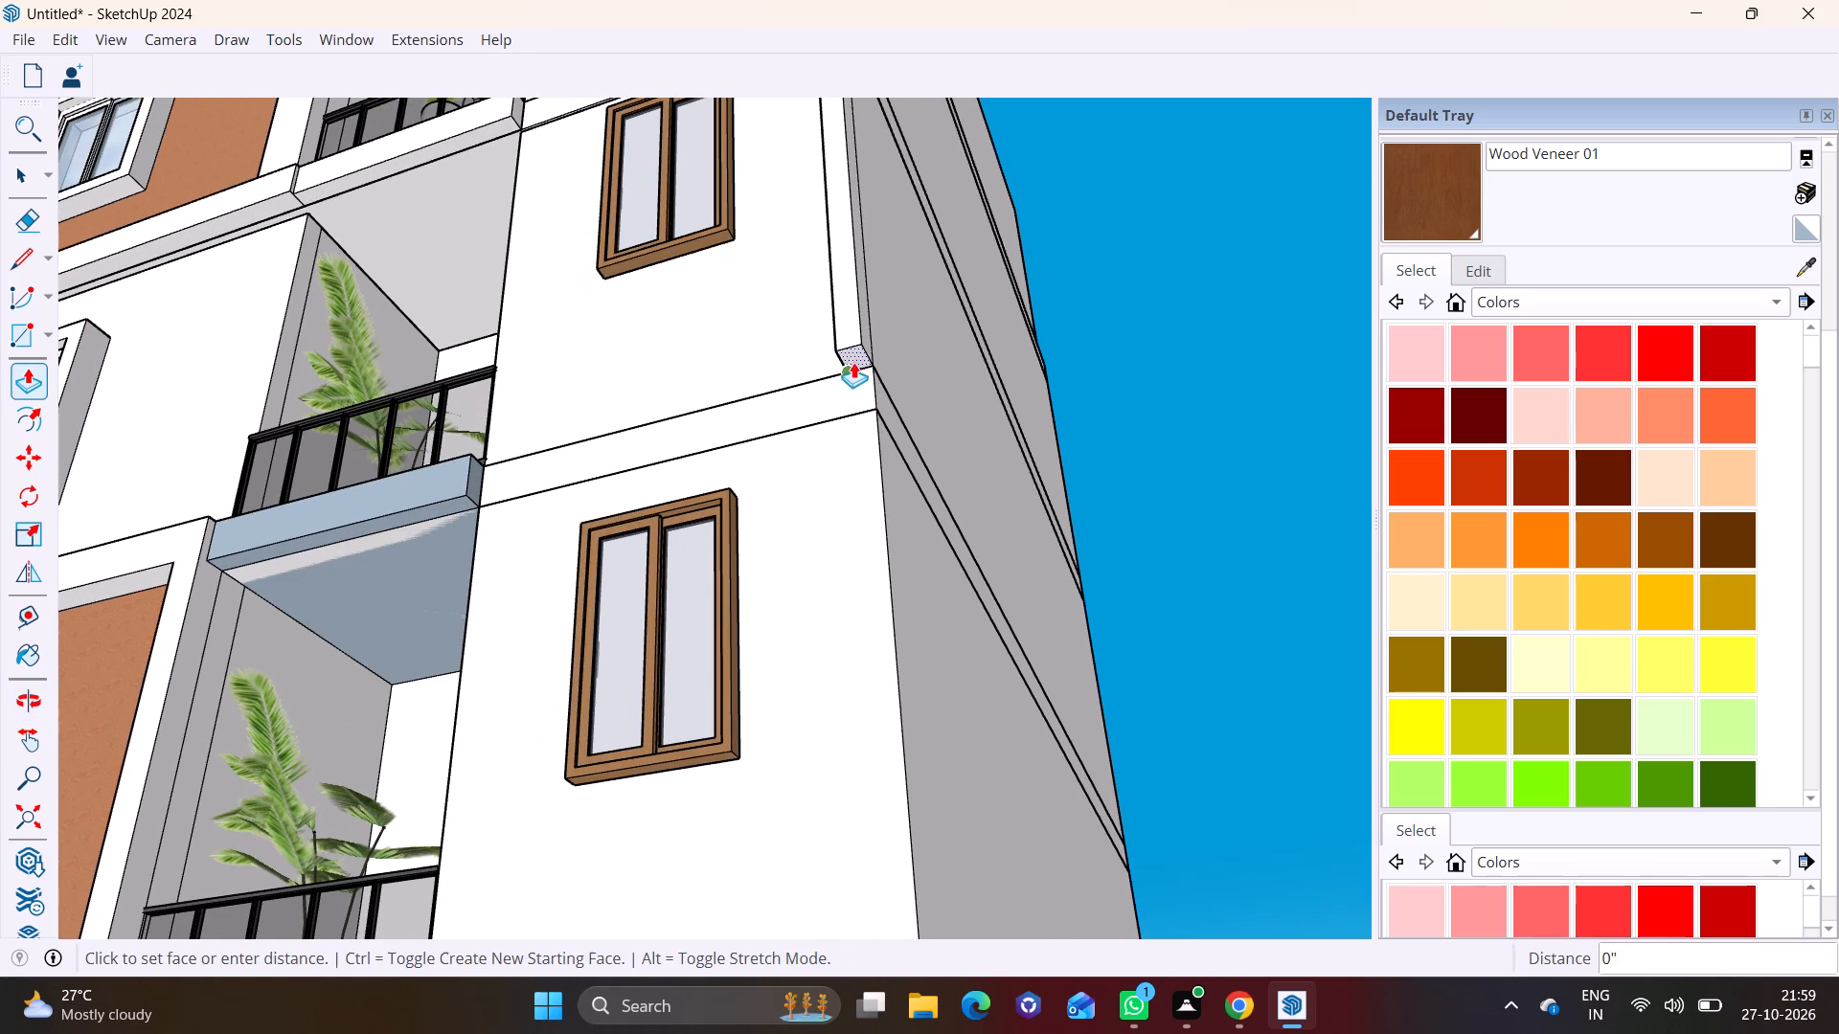
pyautogui.moveTo(853, 362); pyautogui.dragTo(901, 731)
pyautogui.scroll(-4, 908, 728)
pyautogui.keyDown('shift'); pyautogui.moveTo(902, 615); pyautogui.dragTo(878, 360, button='middle'); pyautogui.keyUp('shift')
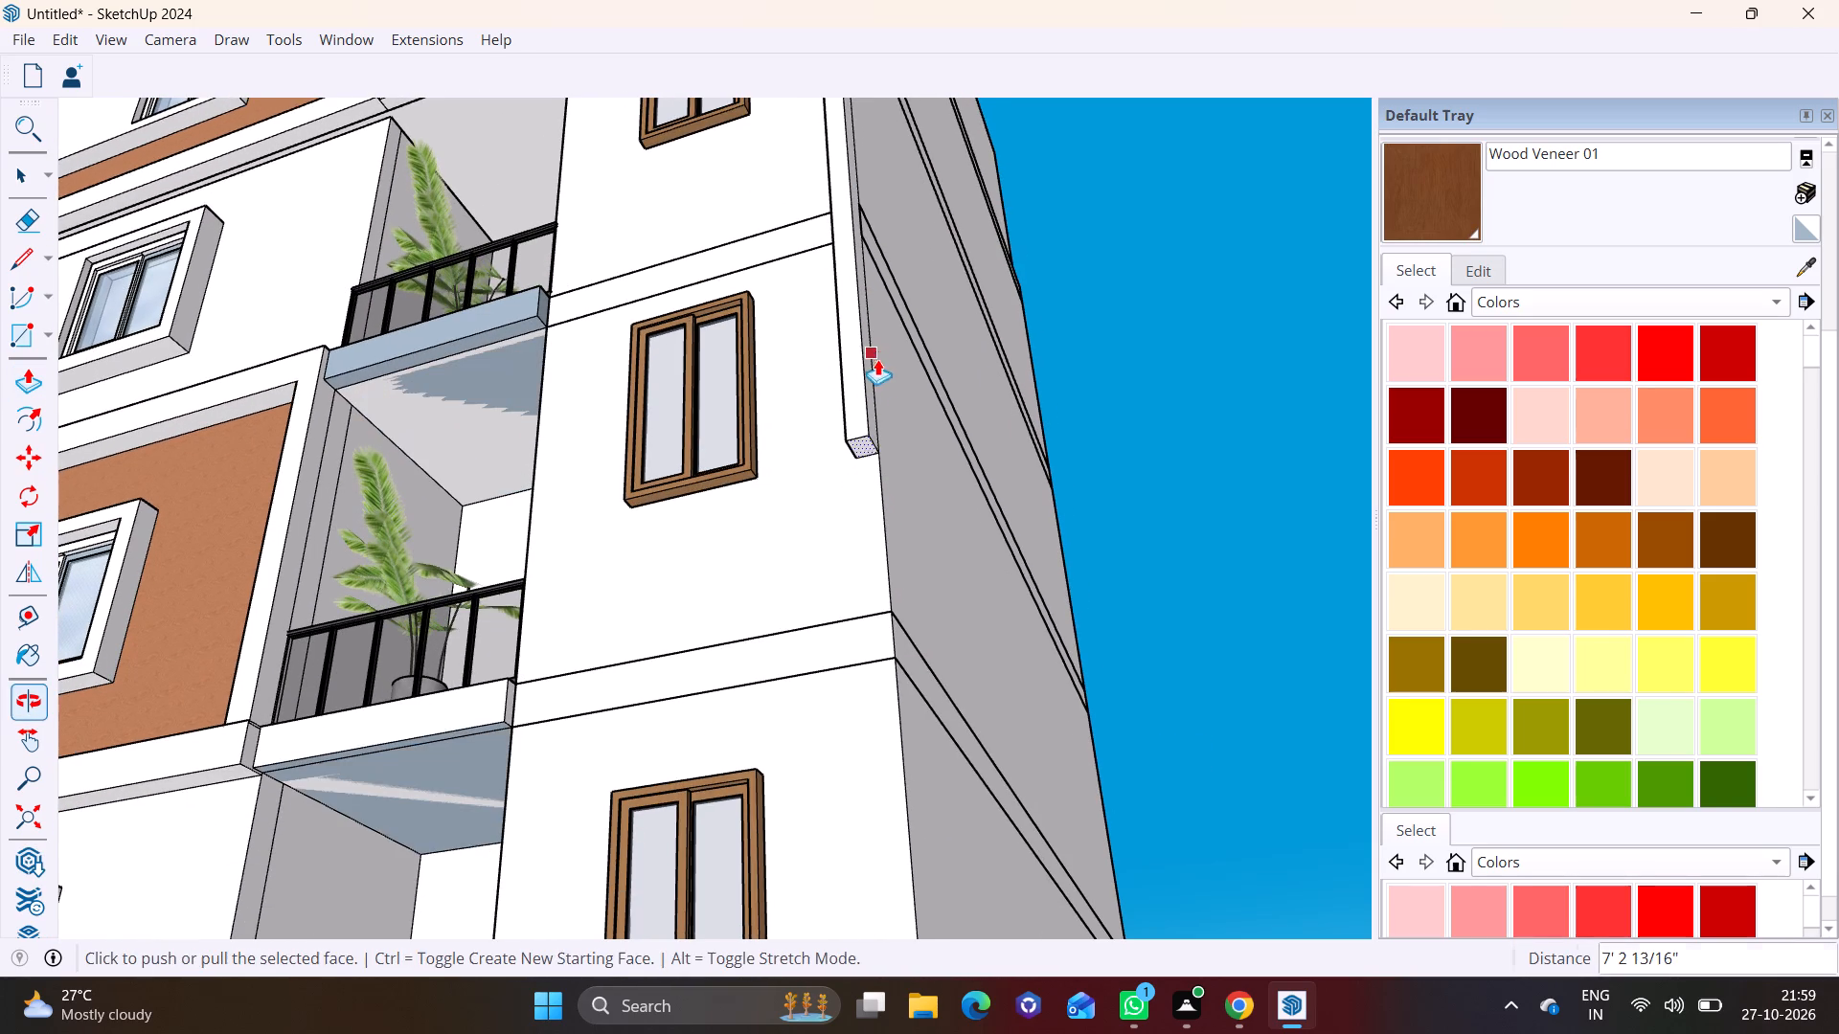
pyautogui.moveTo(861, 444); pyautogui.dragTo(907, 834)
pyautogui.keyDown('shift'); pyautogui.moveTo(928, 693); pyautogui.dragTo(920, 465, button='middle'); pyautogui.keyUp('shift')
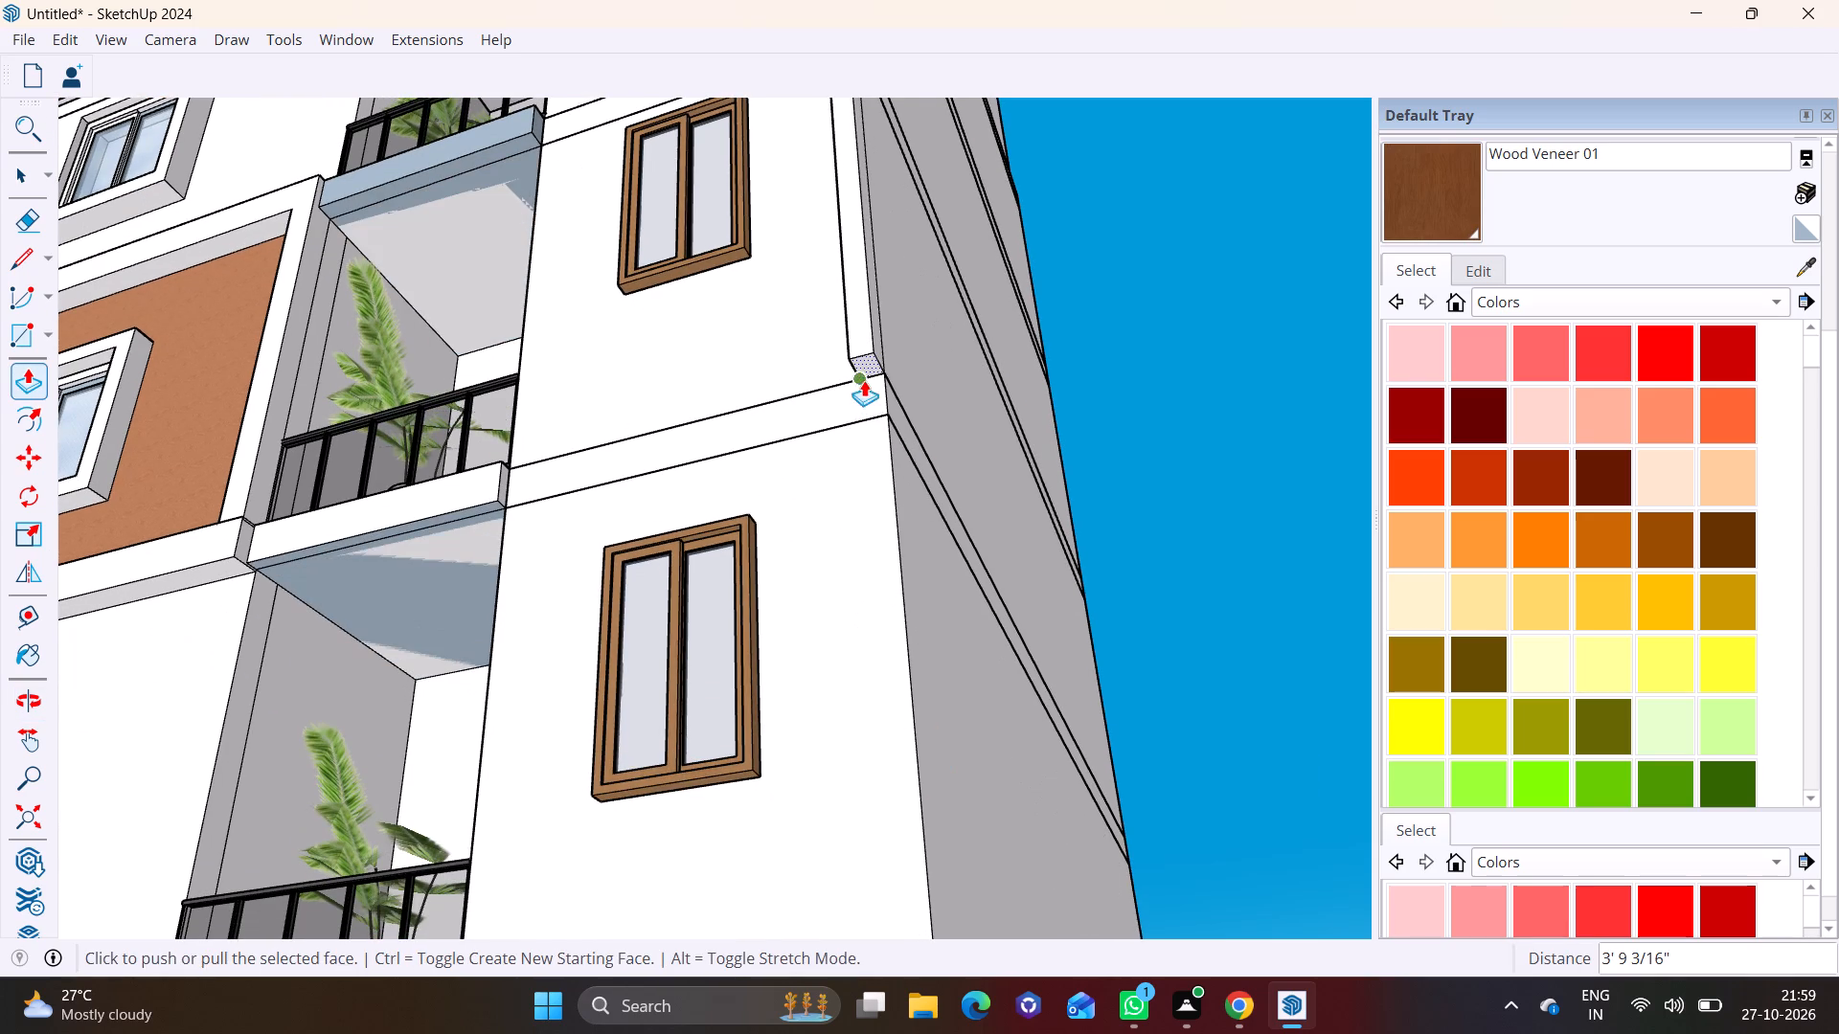
pyautogui.moveTo(864, 368); pyautogui.dragTo(868, 754)
pyautogui.scroll(-6, 873, 754)
pyautogui.keyDown('shift'); pyautogui.moveTo(884, 750); pyautogui.dragTo(840, 472, button='middle'); pyautogui.keyUp('shift')
pyautogui.moveTo(846, 469); pyautogui.dragTo(849, 805)
pyautogui.keyDown('shift'); pyautogui.moveTo(891, 731); pyautogui.dragTo(867, 461, button='middle'); pyautogui.keyUp('shift')
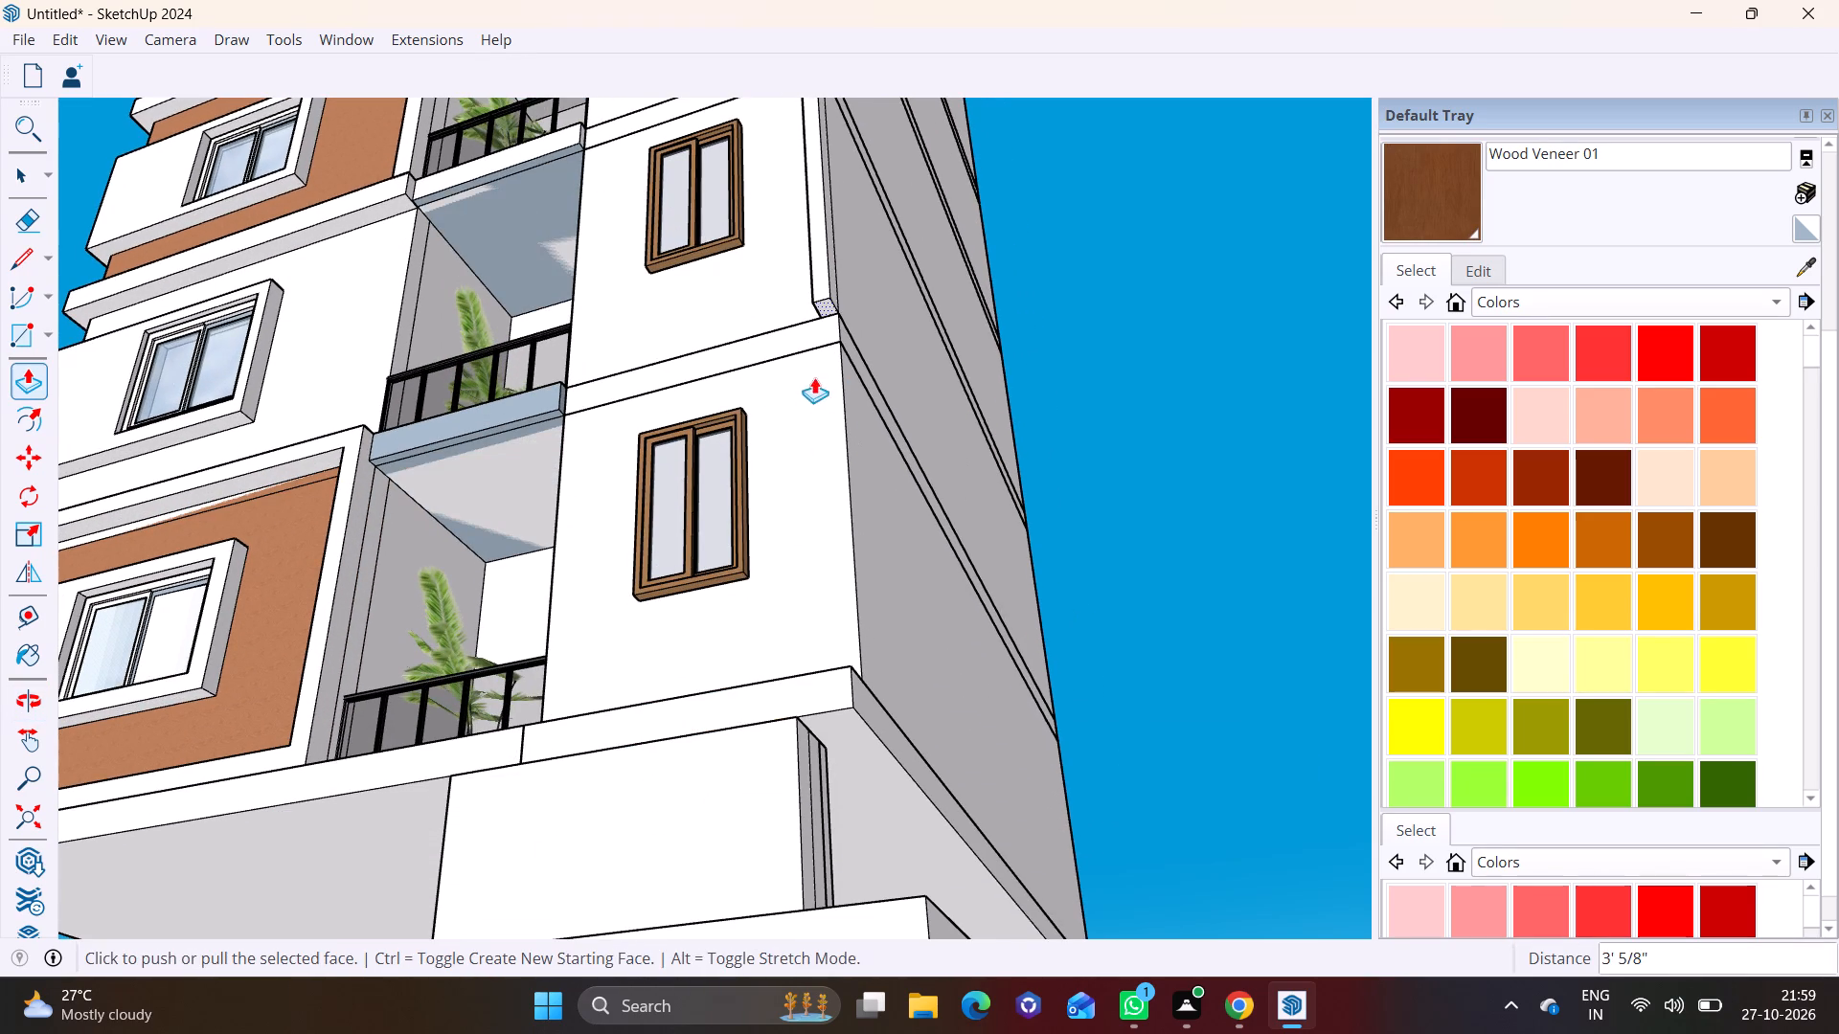
pyautogui.moveTo(823, 307); pyautogui.dragTo(843, 675)
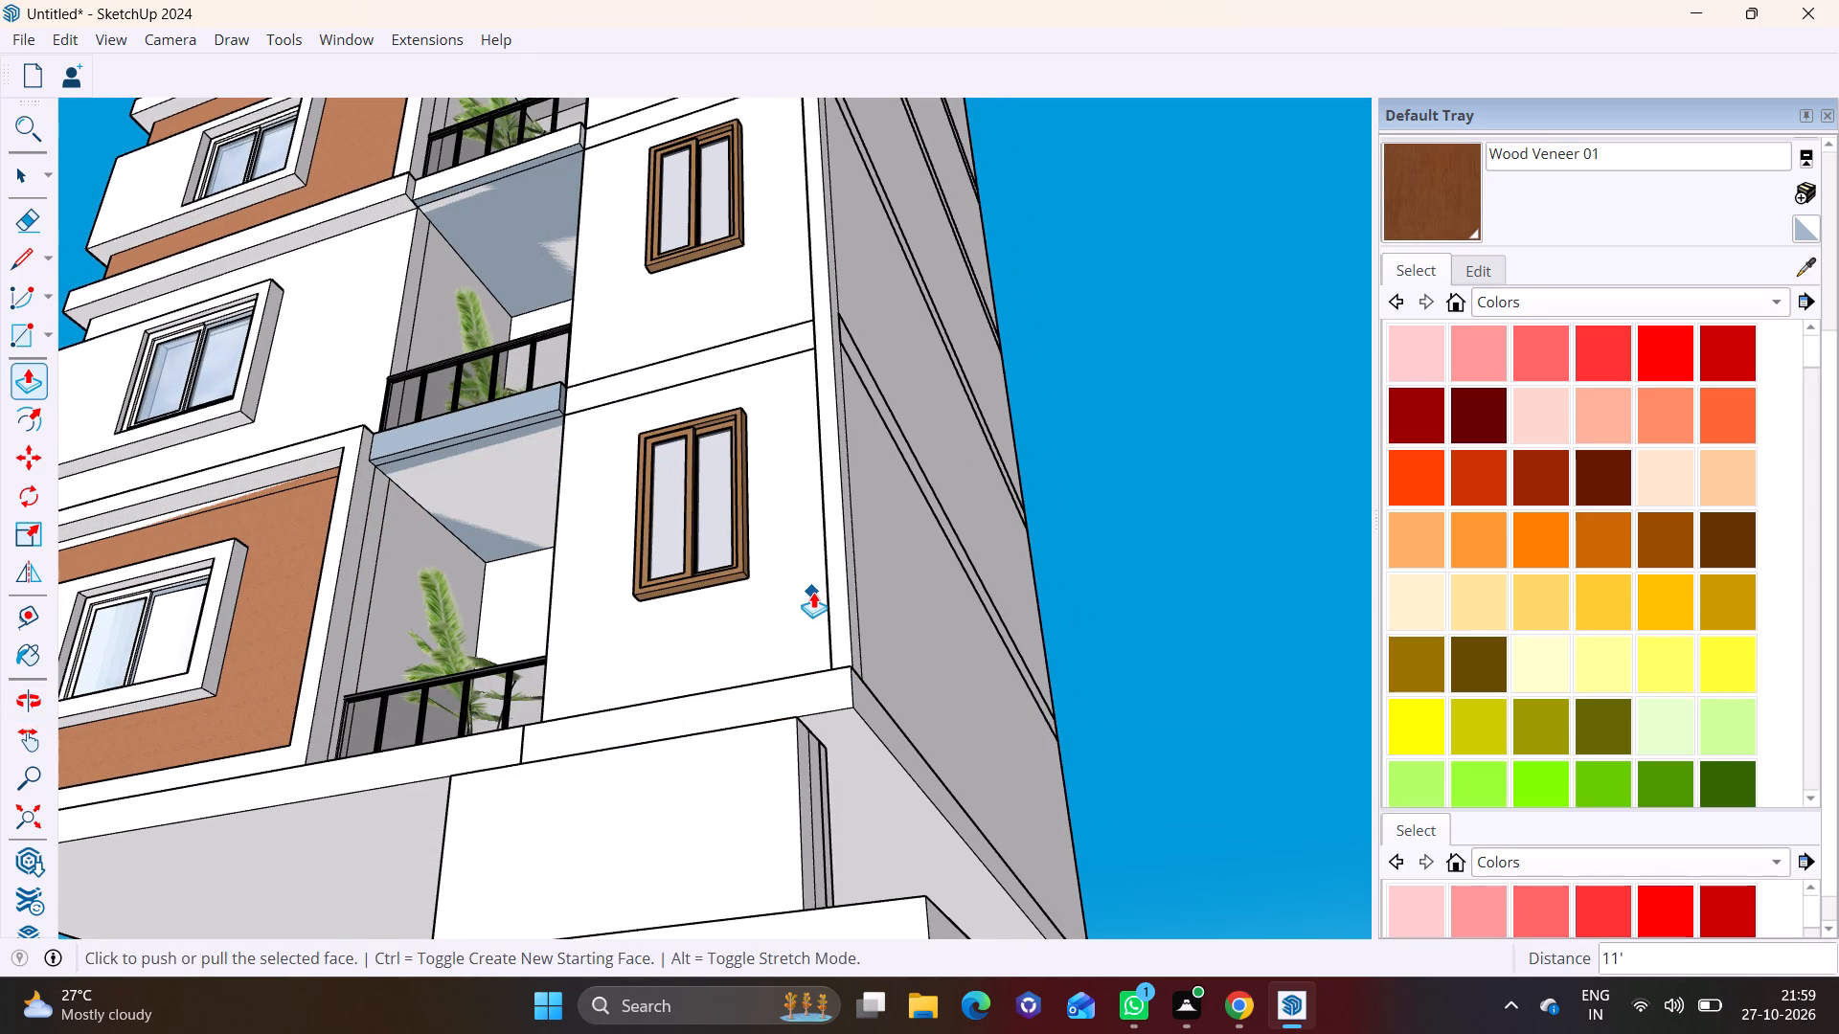
# Open the lowest slab's band for editing and draw a rectangle about 8' 5" by 1' on its front edge beneath the wood-framed window.
pyautogui.moveTo(813, 592); pyautogui.dragTo(1090, 824, button='middle')
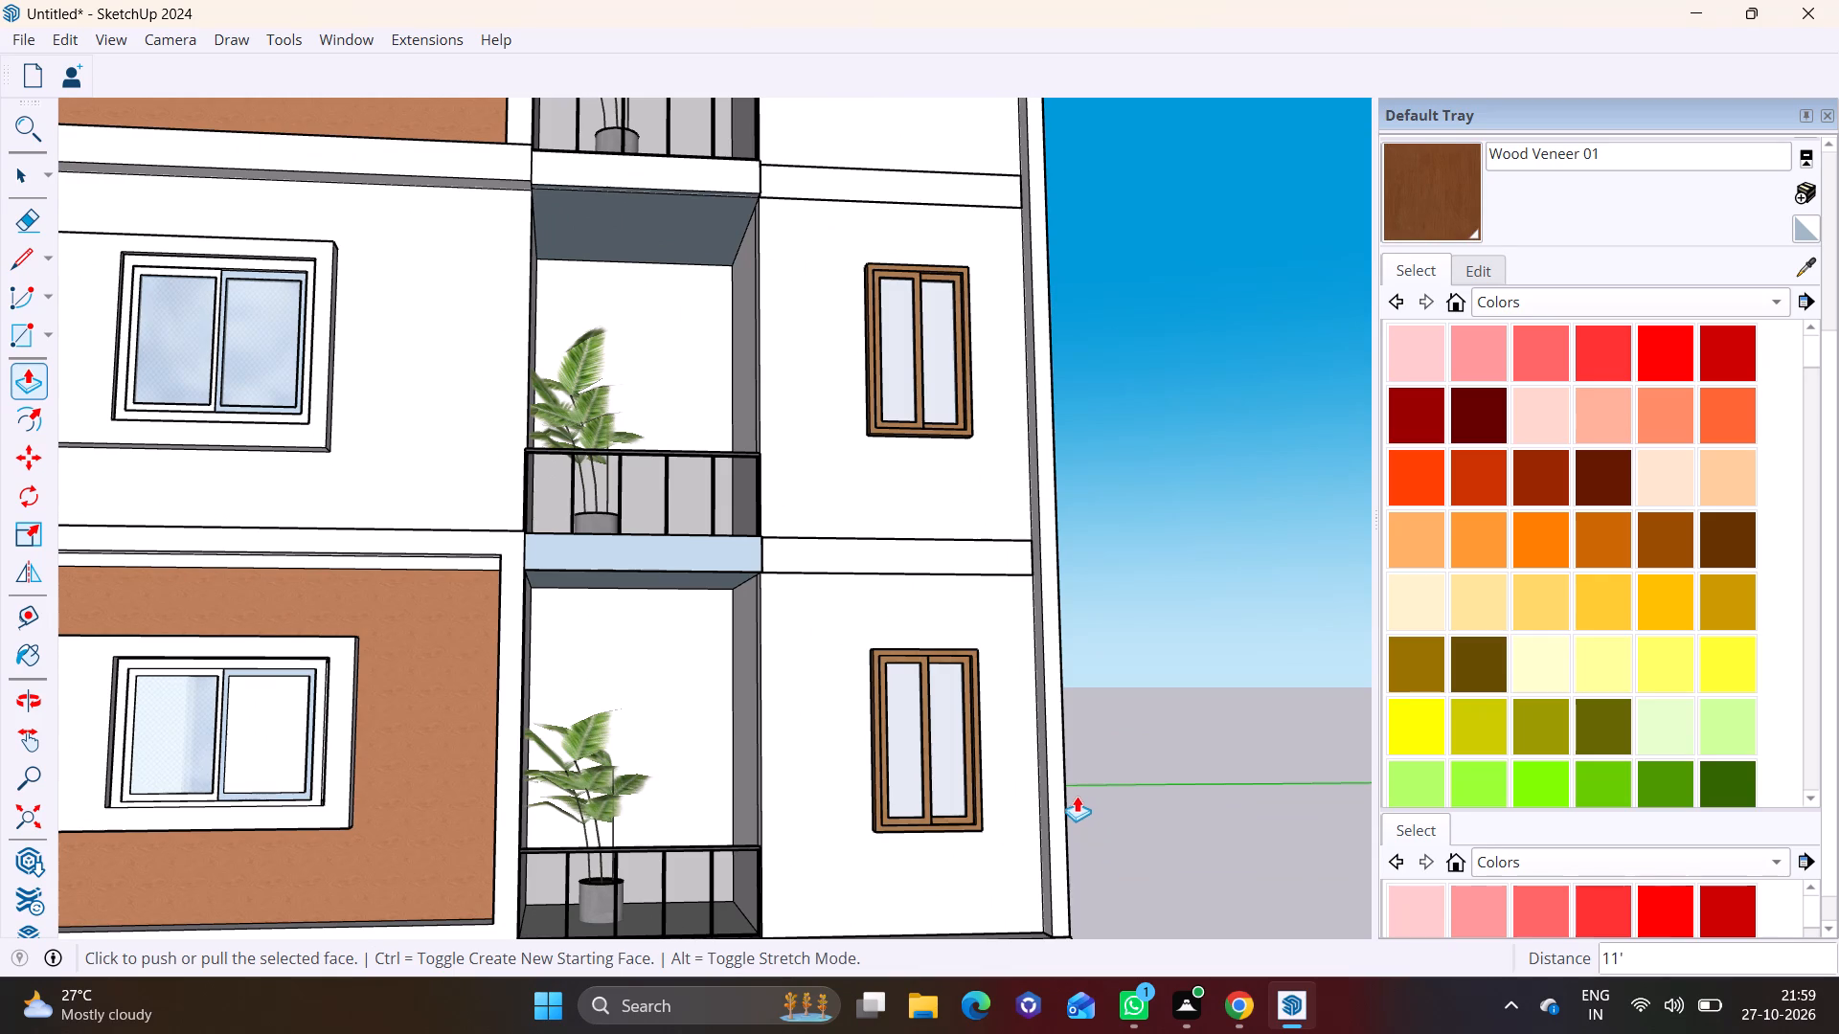
pyautogui.scroll(-2, 1069, 794)
pyautogui.moveTo(1064, 794); pyautogui.dragTo(951, 439, button='middle')
pyautogui.scroll(3, 948, 493)
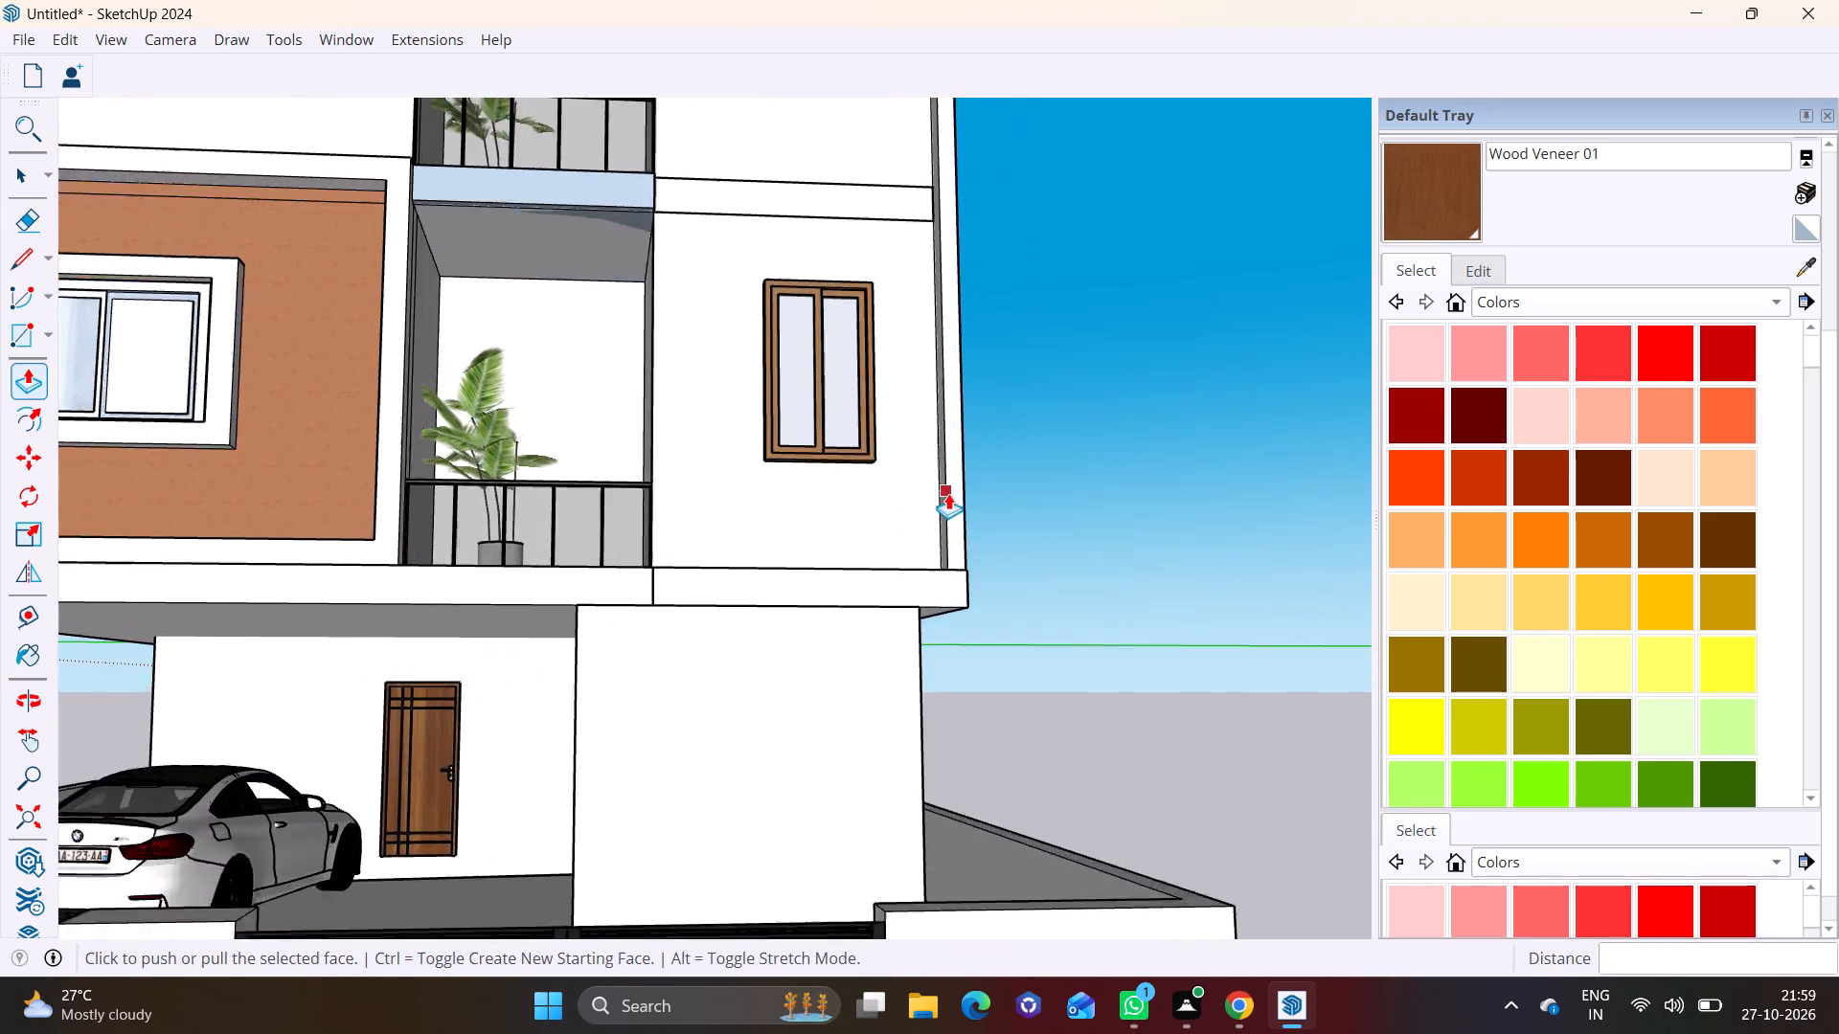
pyautogui.scroll(2, 932, 542)
pyautogui.moveTo(935, 579); pyautogui.dragTo(1042, 780, button='middle')
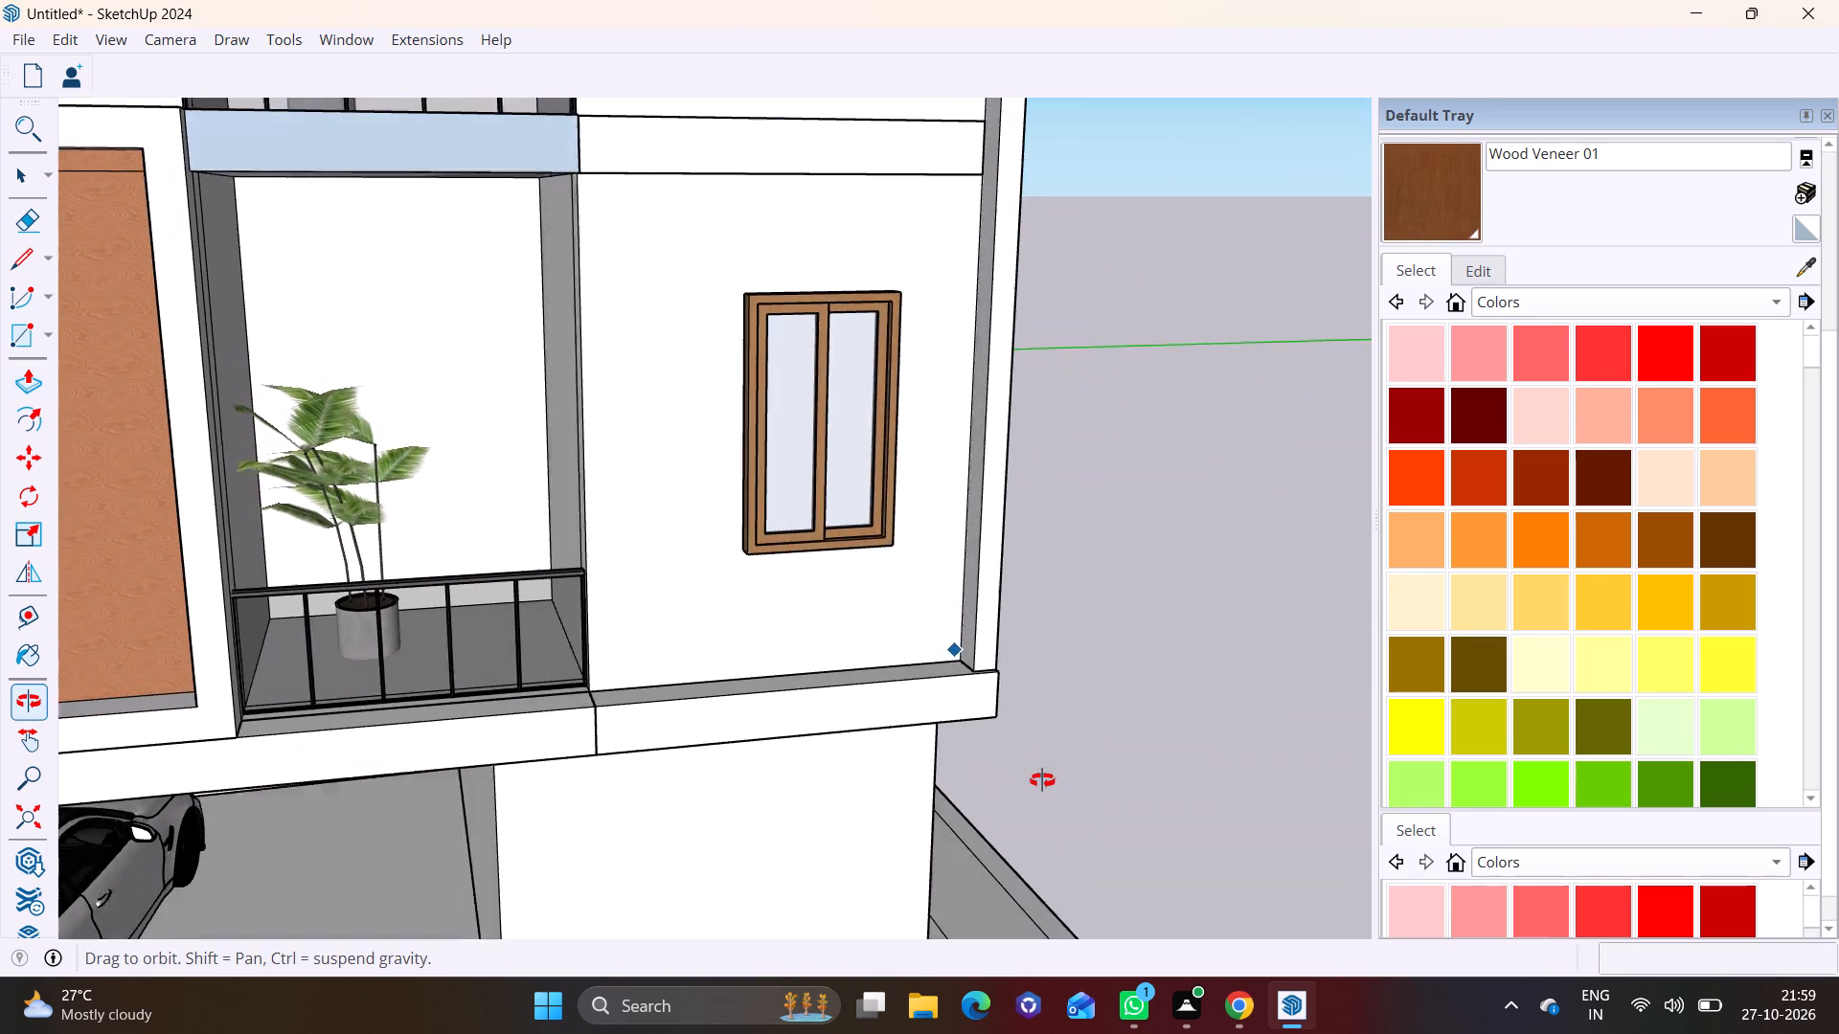
pyautogui.moveTo(1042, 780); pyautogui.dragTo(1068, 776, button='middle')
pyautogui.scroll(-7, 782, 676)
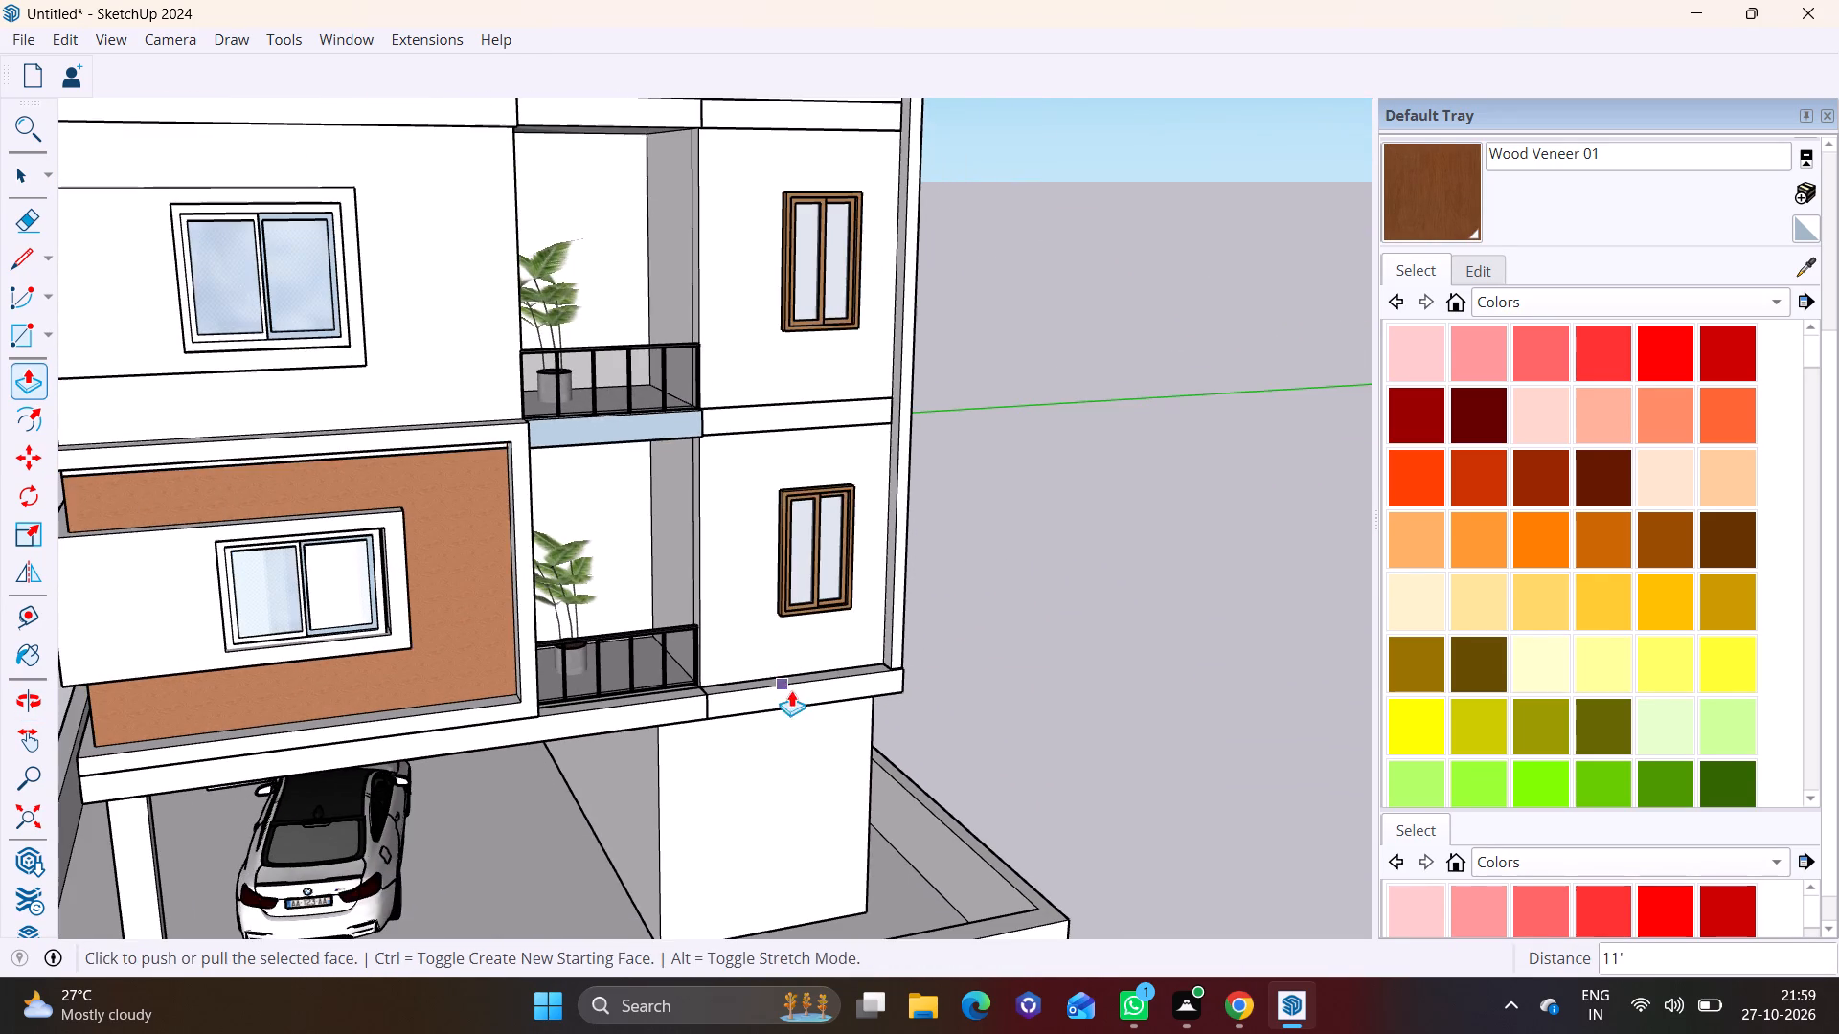
pyautogui.keyDown('shift'); pyautogui.moveTo(816, 670); pyautogui.dragTo(810, 644, button='middle'); pyautogui.keyUp('shift')
pyautogui.scroll(6, 806, 668)
pyautogui.press('space')
pyautogui.click(799, 676)
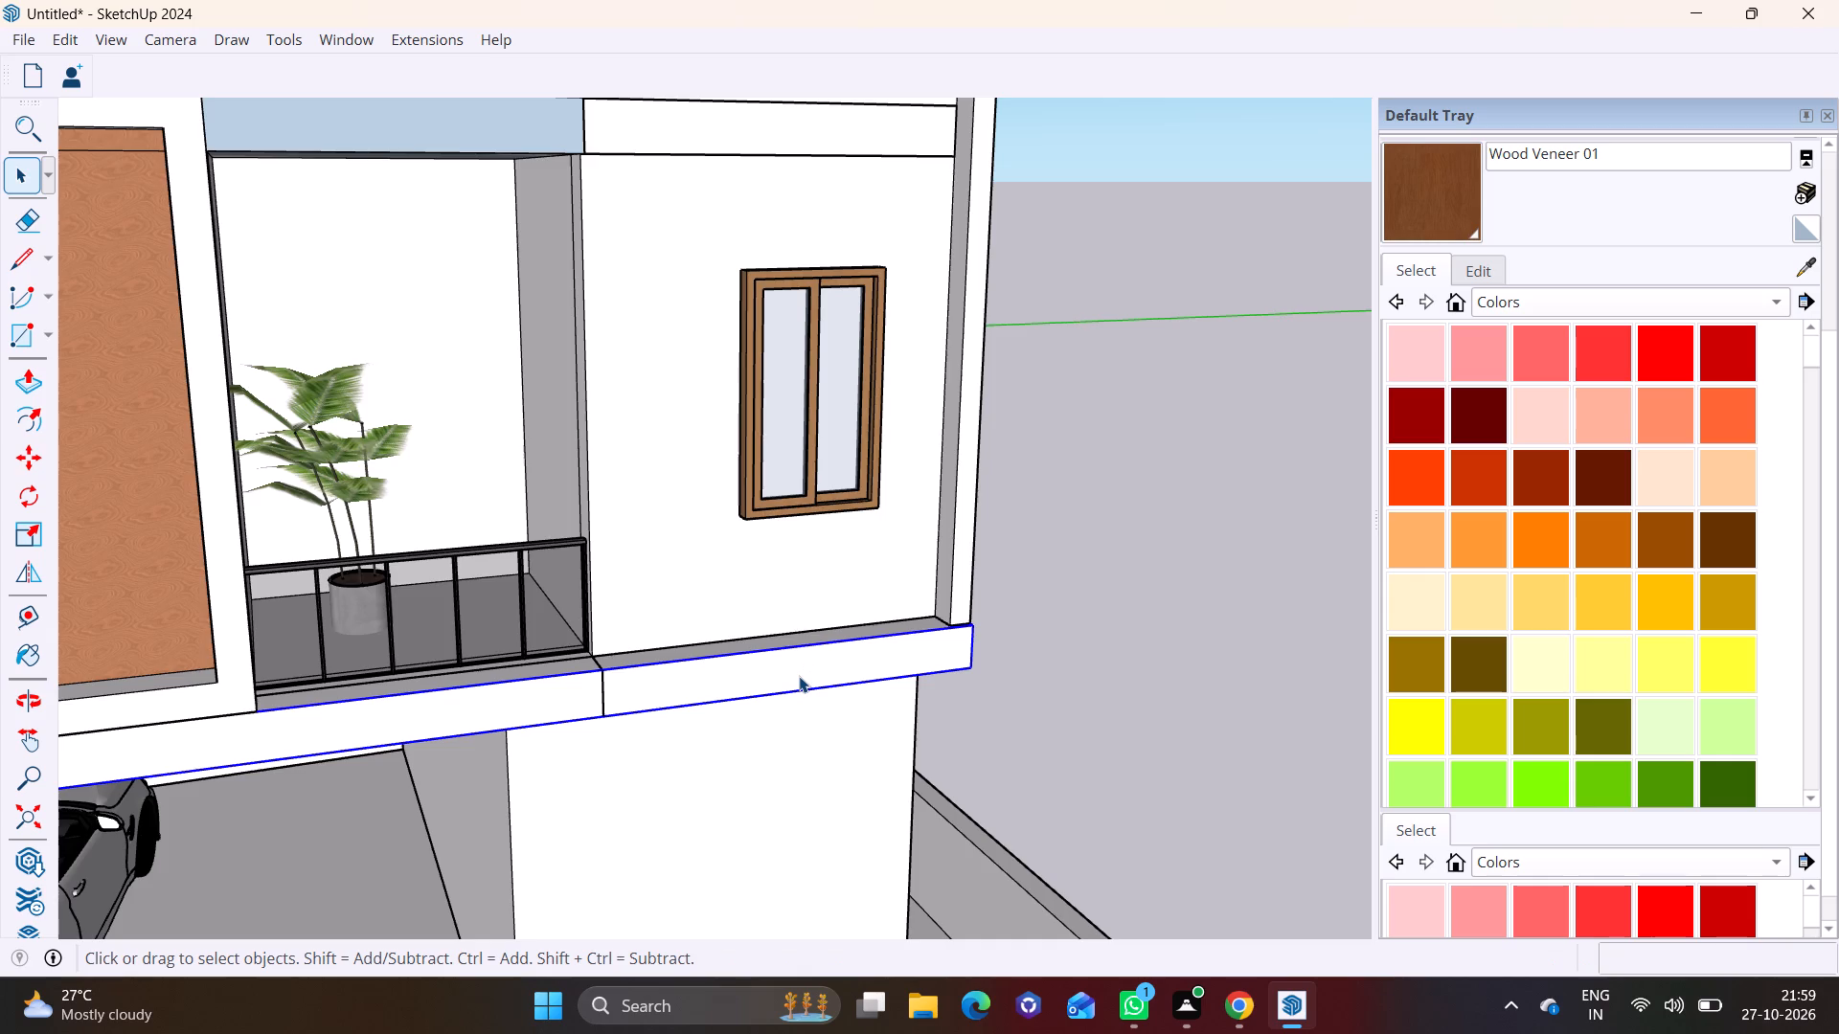
pyautogui.doubleClick(799, 676)
pyautogui.click(776, 667)
pyautogui.click(773, 673)
pyautogui.moveTo(621, 641); pyautogui.dragTo(593, 612, button='middle')
pyautogui.scroll(1, 606, 627)
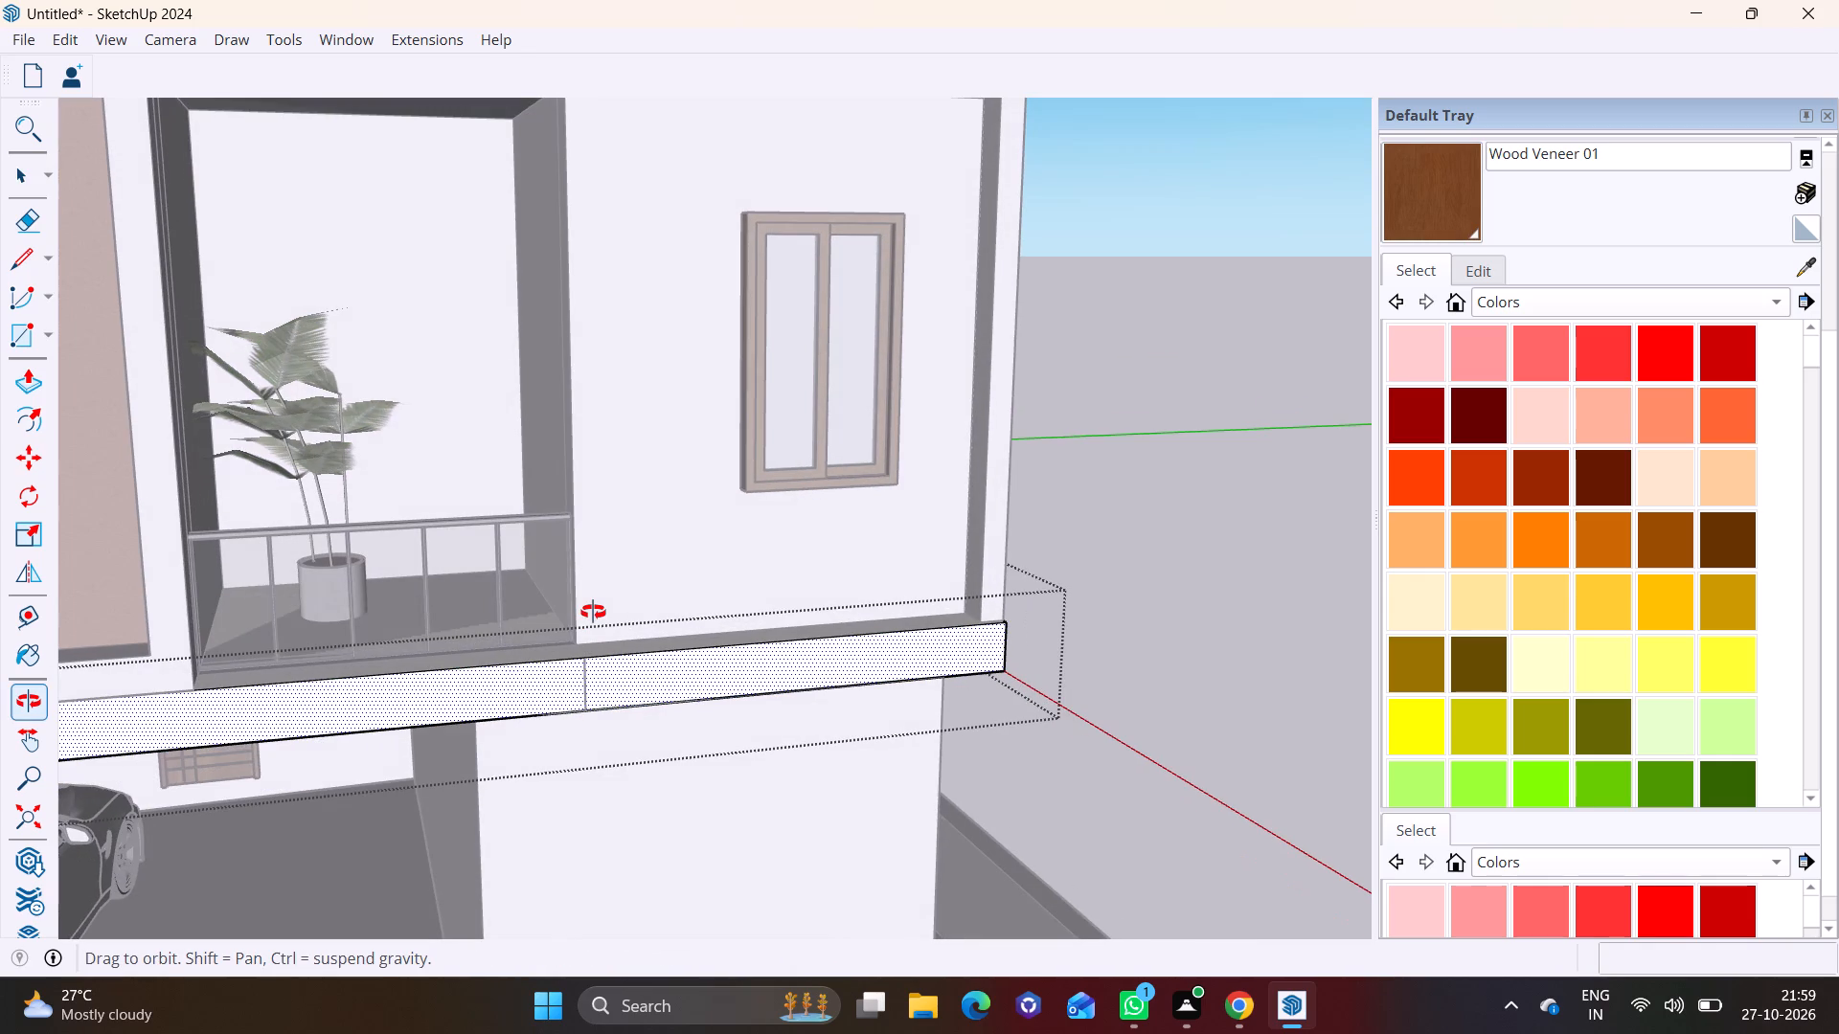
pyautogui.moveTo(593, 612); pyautogui.dragTo(592, 611, button='middle')
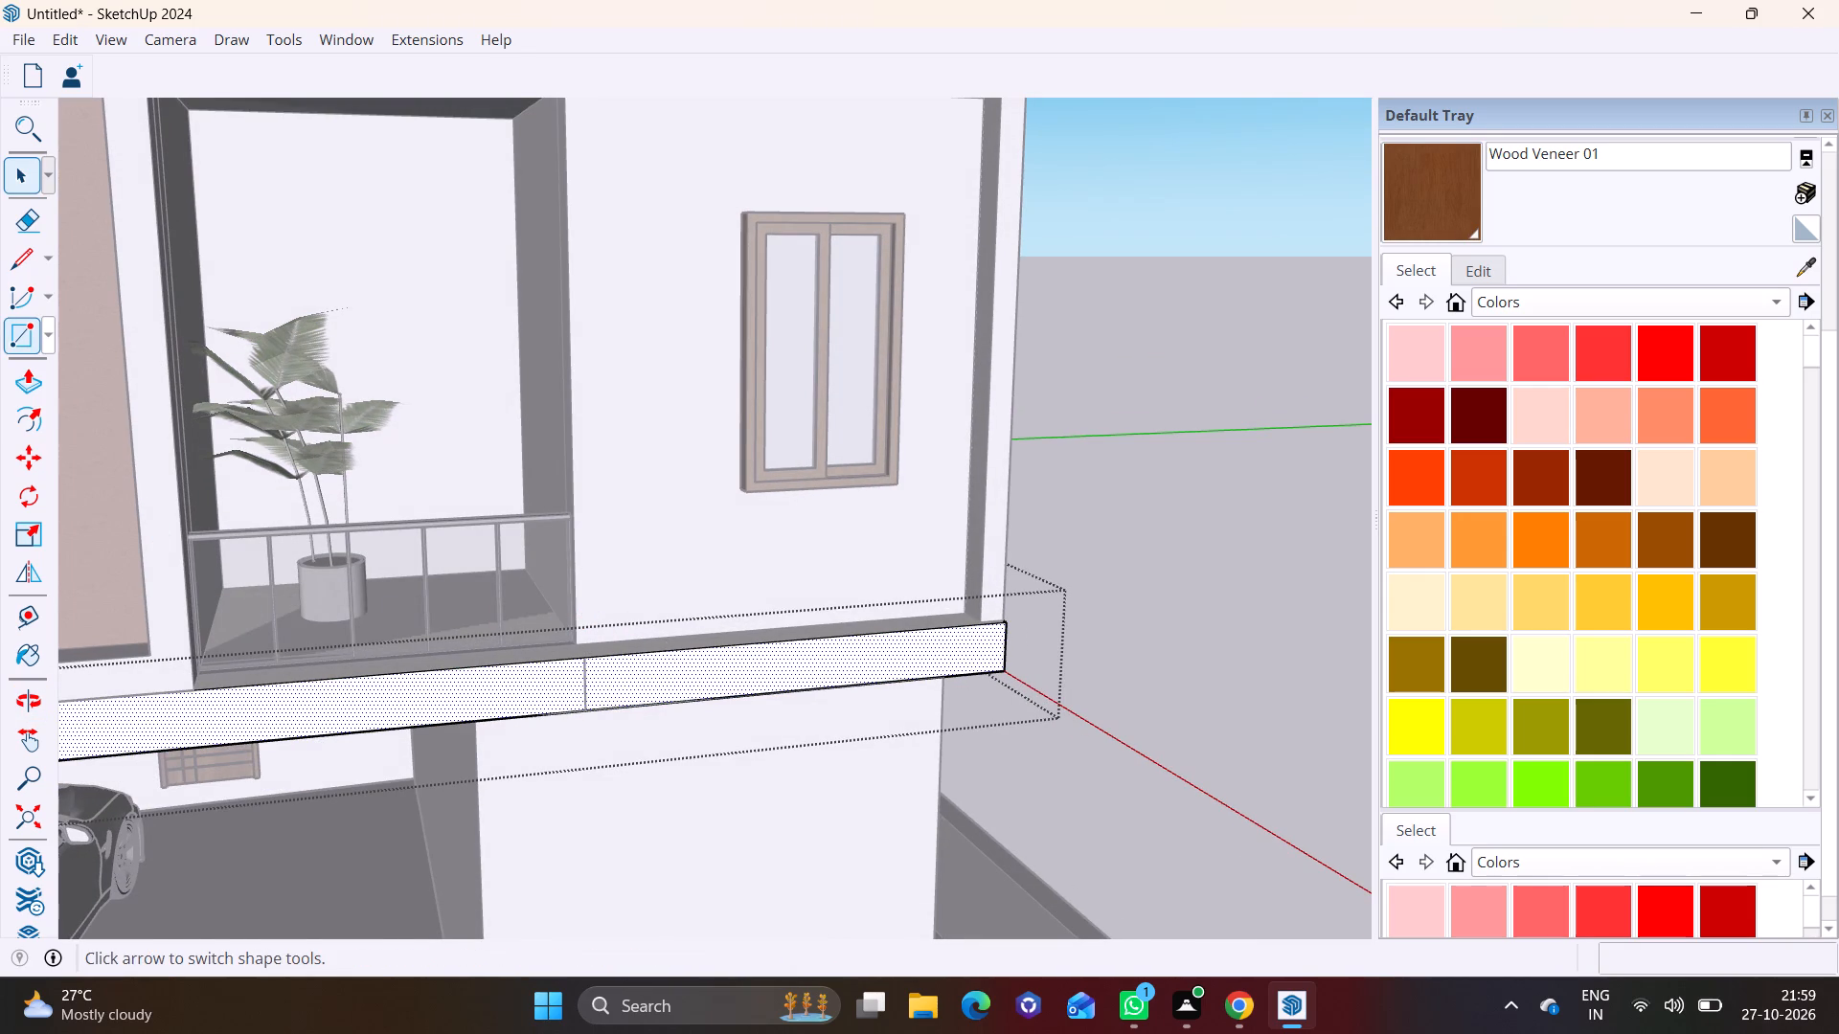
pyautogui.click(45, 324)
pyautogui.click(57, 361)
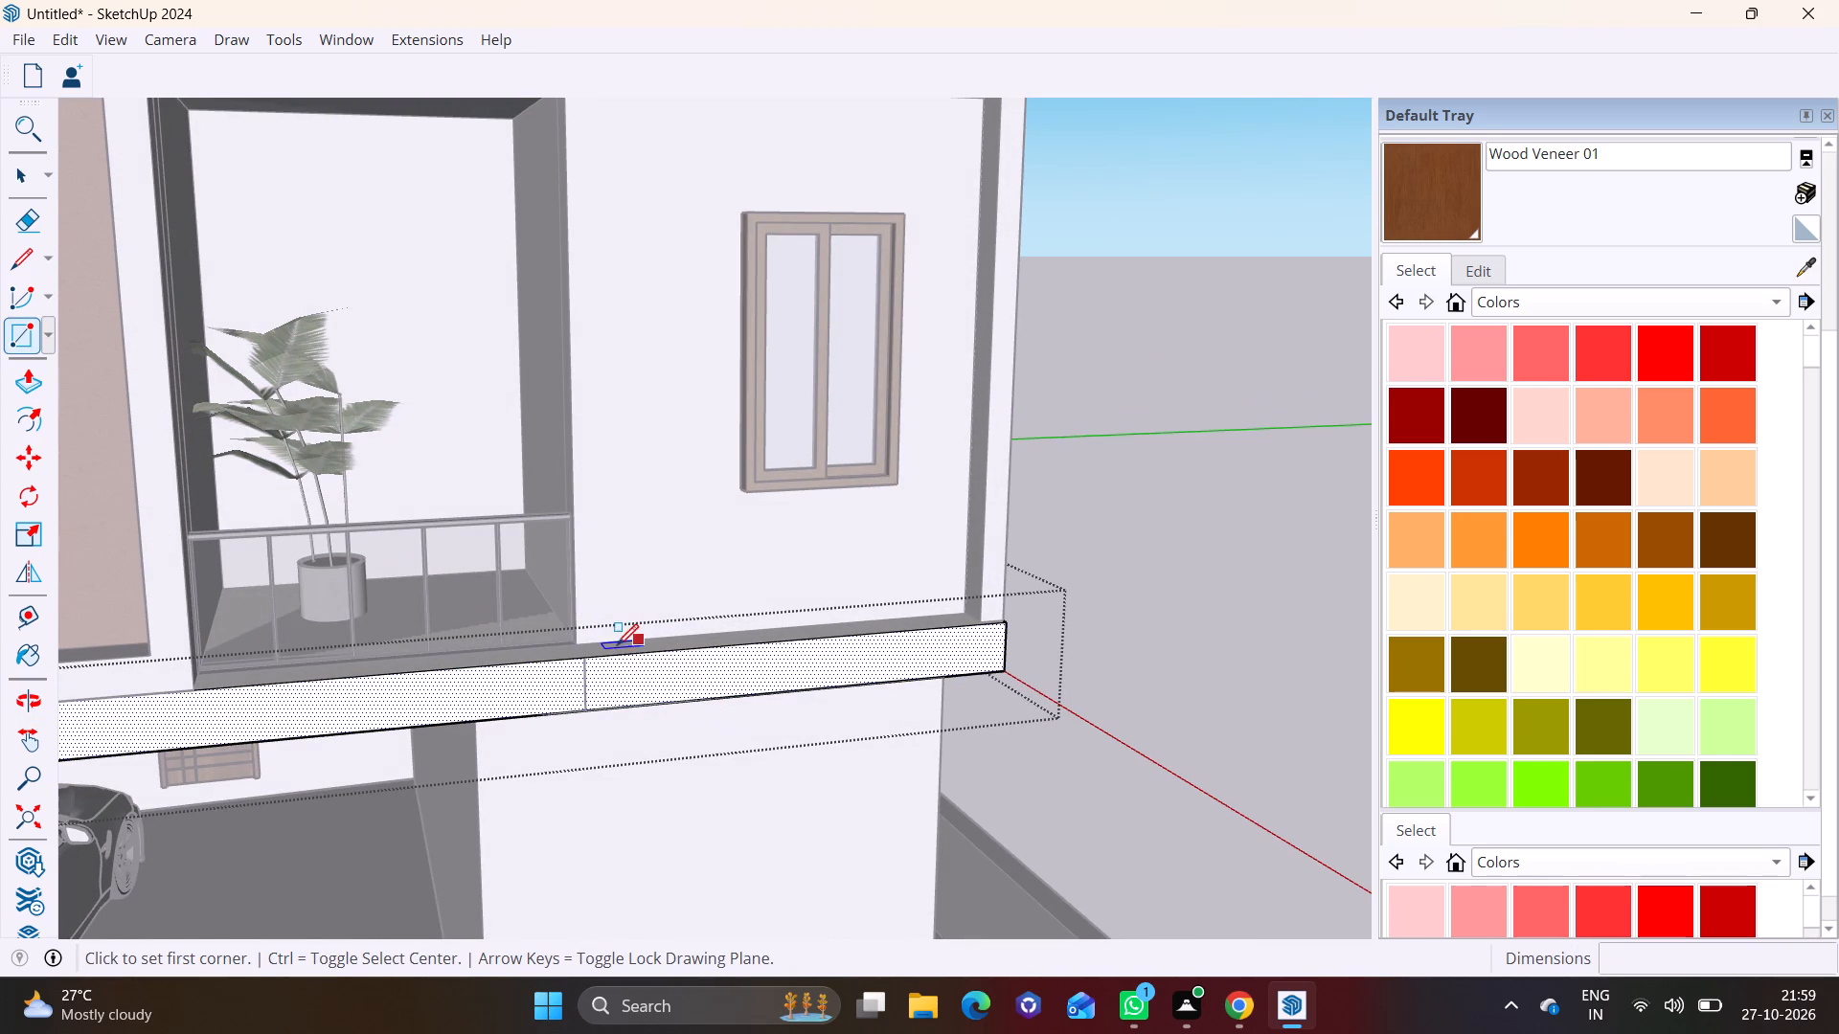
pyautogui.click(591, 659)
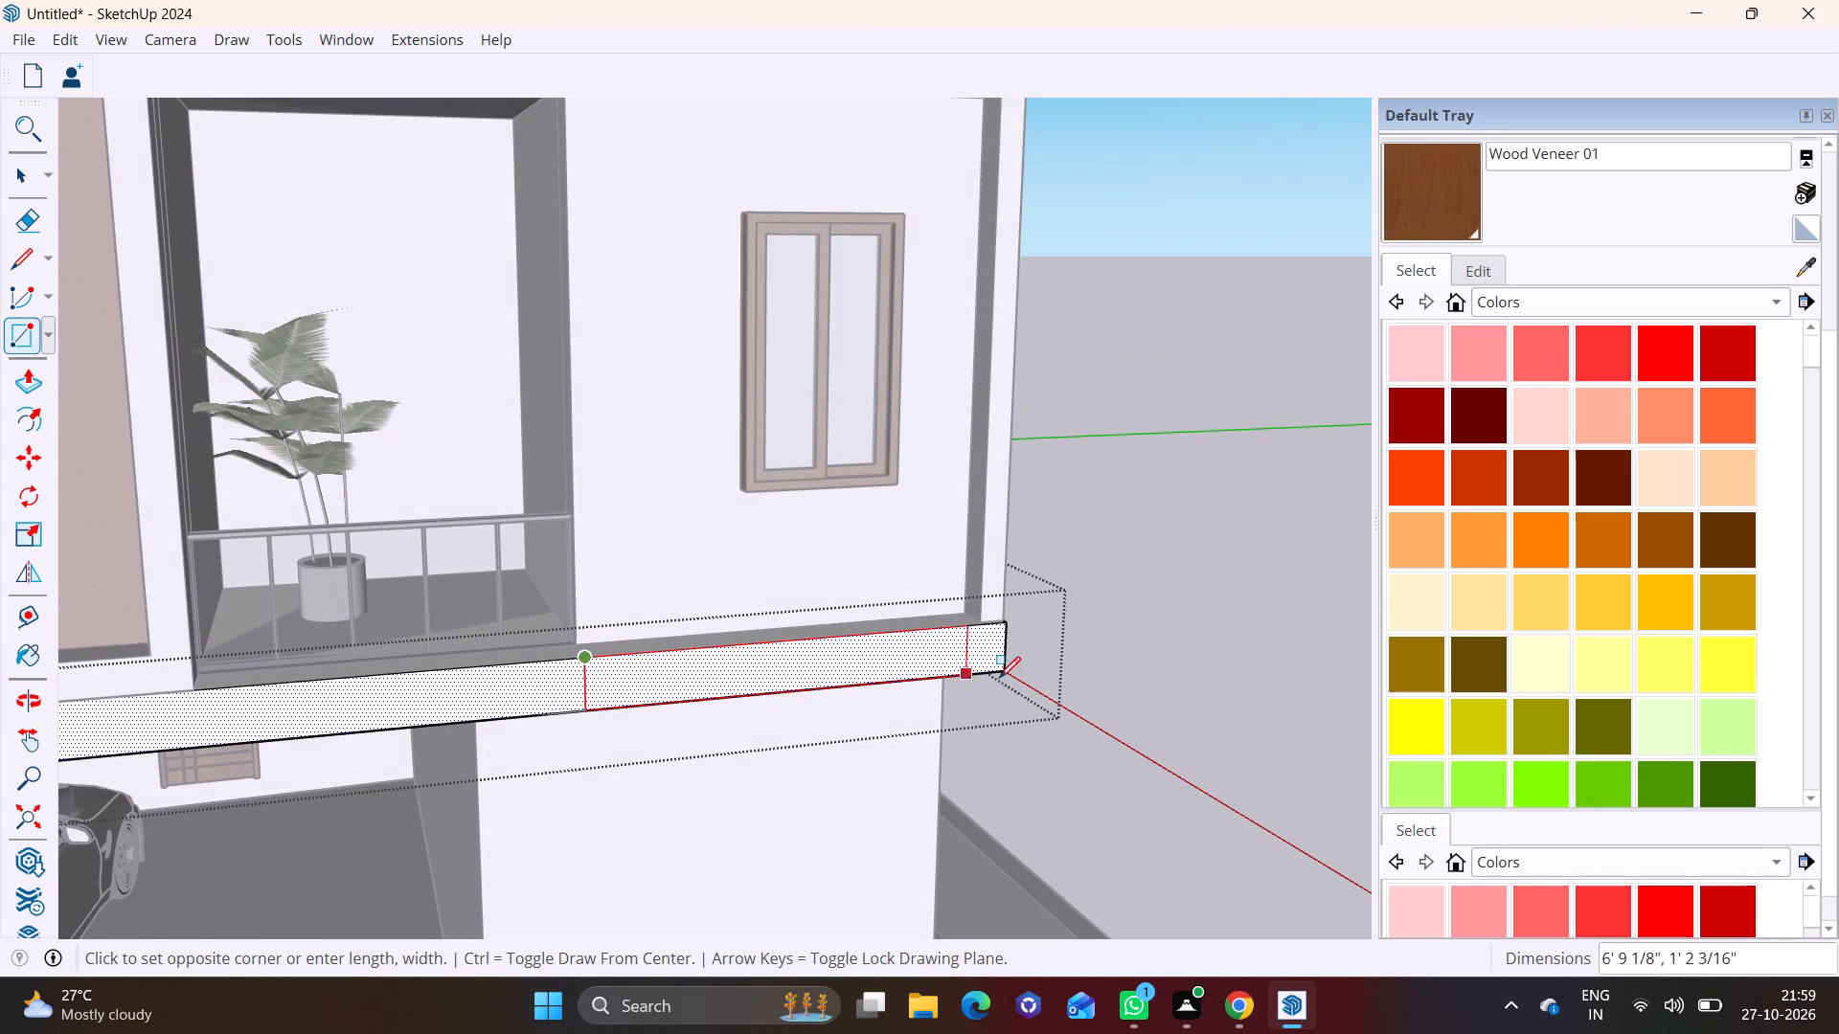
pyautogui.click(1009, 673)
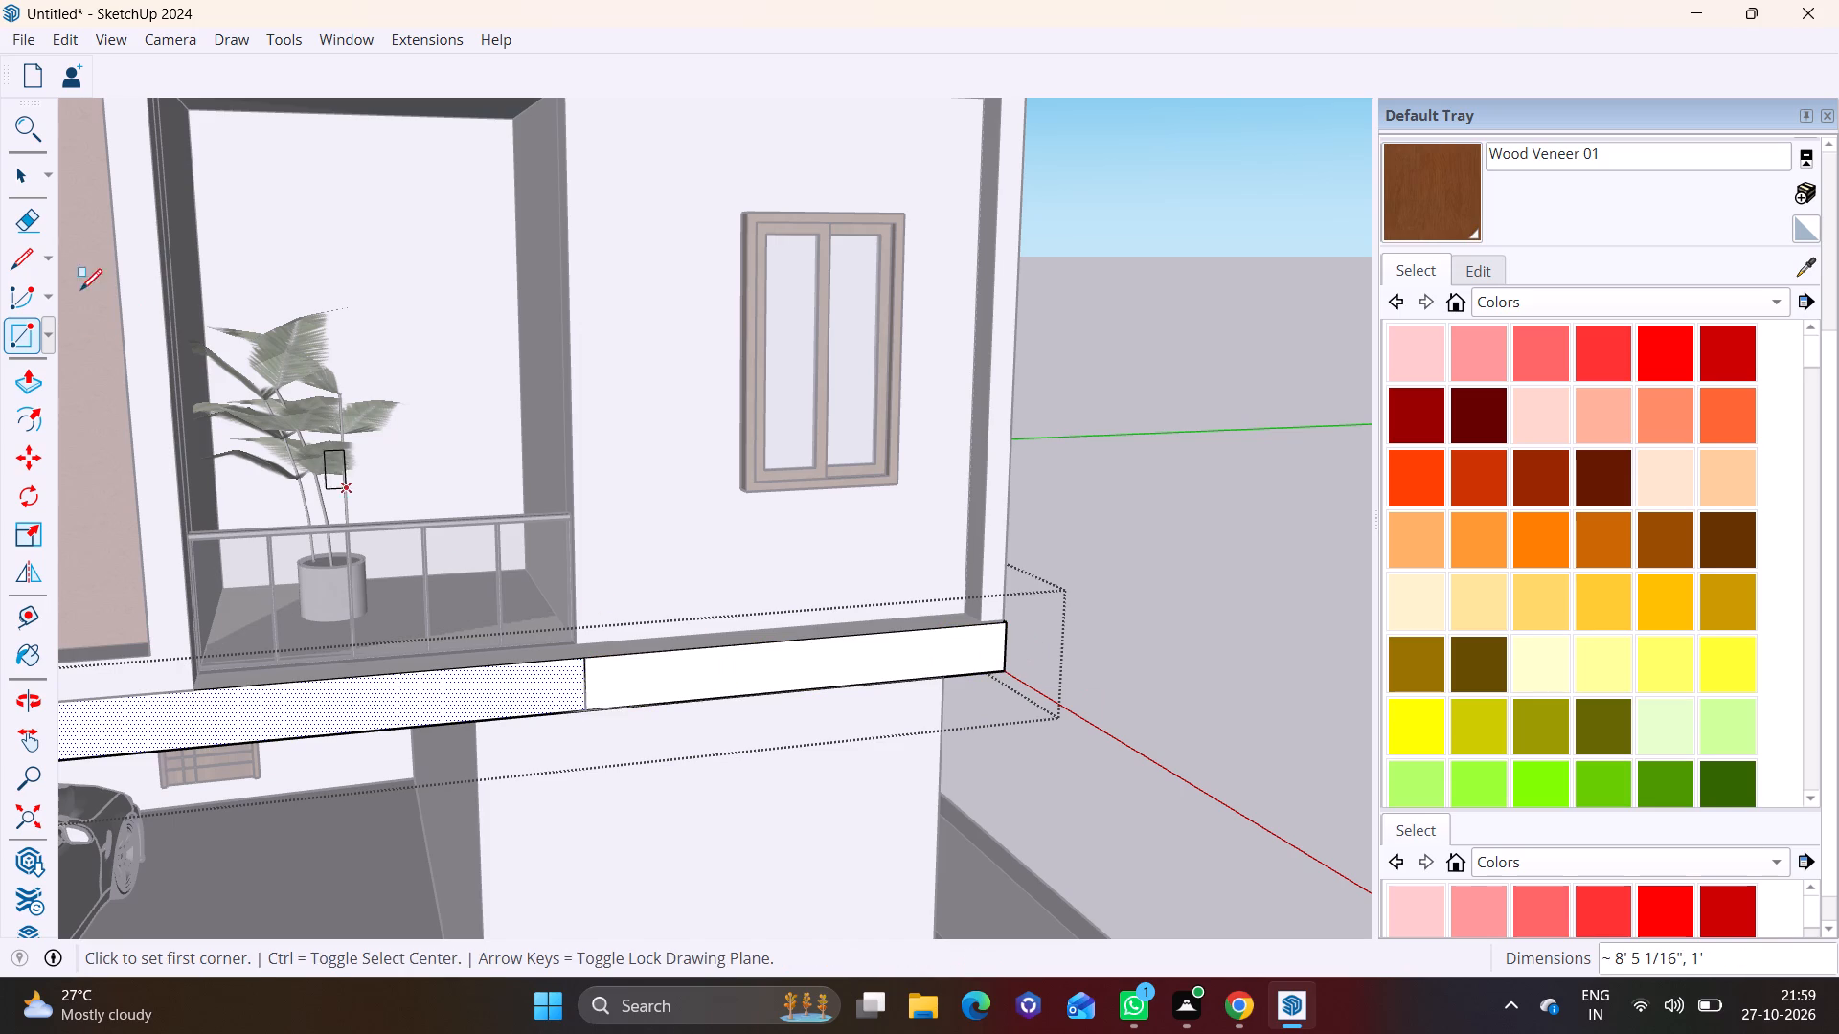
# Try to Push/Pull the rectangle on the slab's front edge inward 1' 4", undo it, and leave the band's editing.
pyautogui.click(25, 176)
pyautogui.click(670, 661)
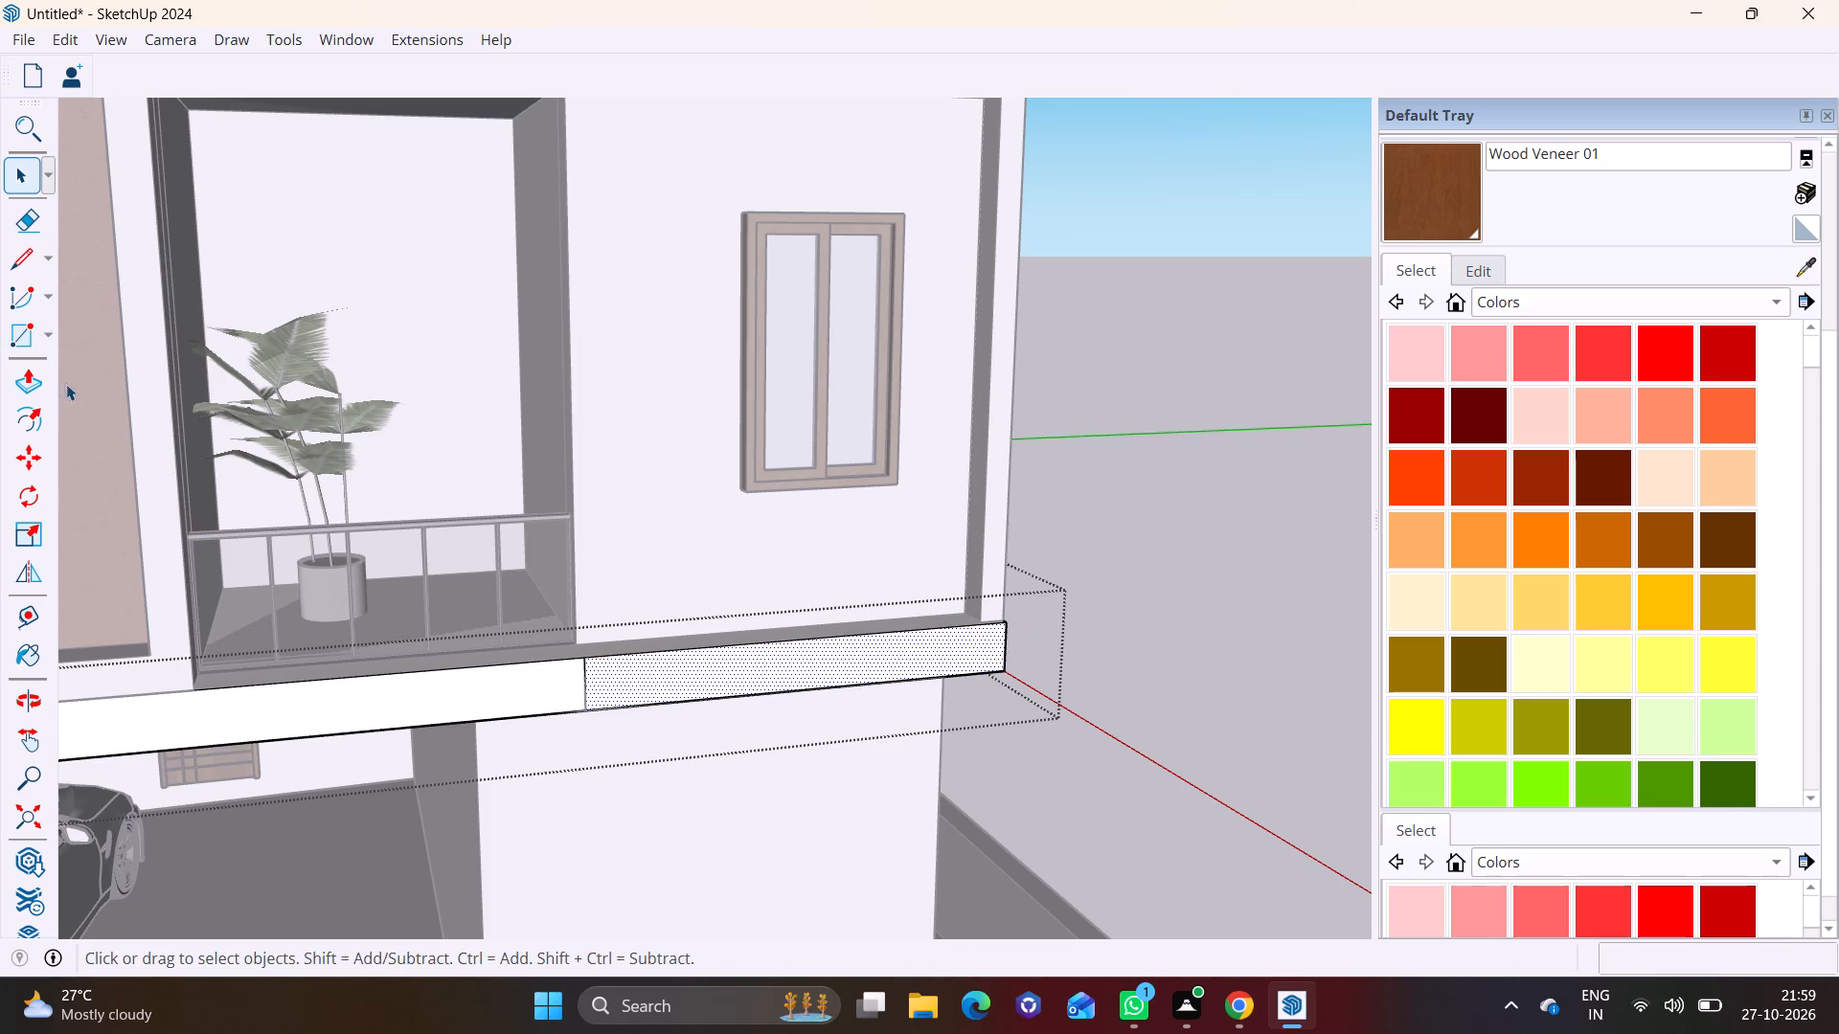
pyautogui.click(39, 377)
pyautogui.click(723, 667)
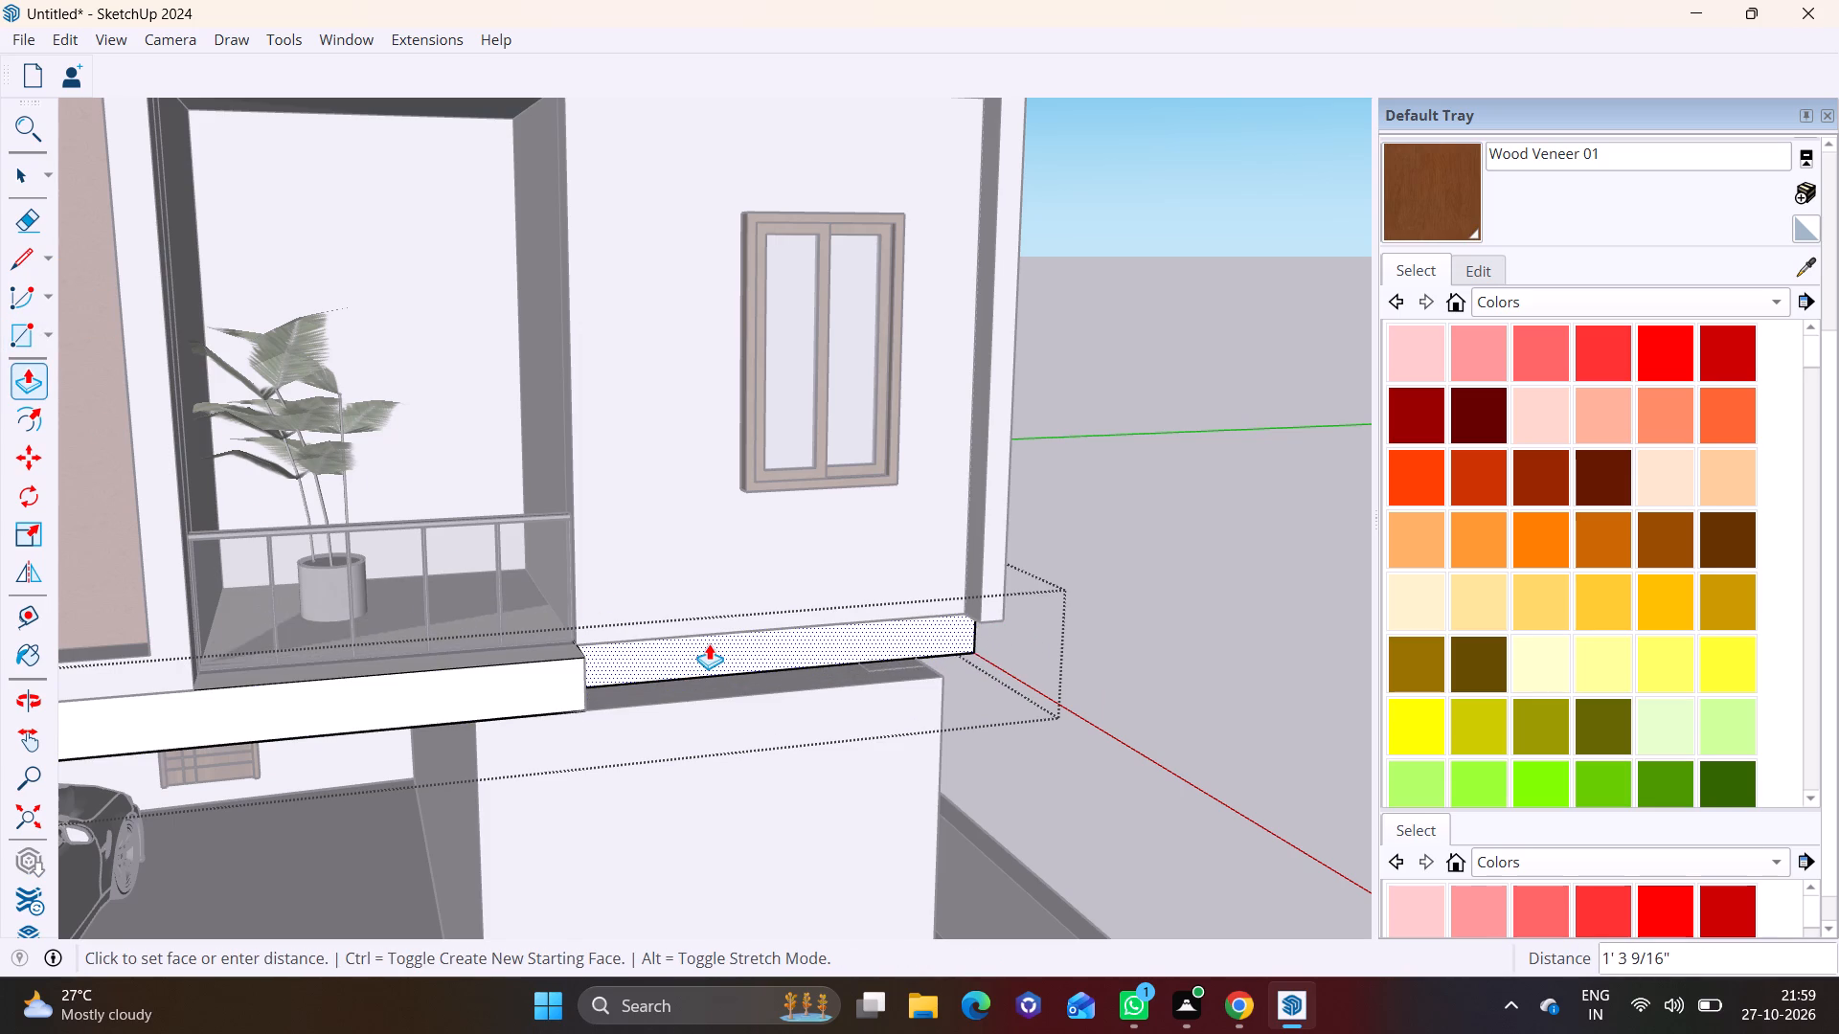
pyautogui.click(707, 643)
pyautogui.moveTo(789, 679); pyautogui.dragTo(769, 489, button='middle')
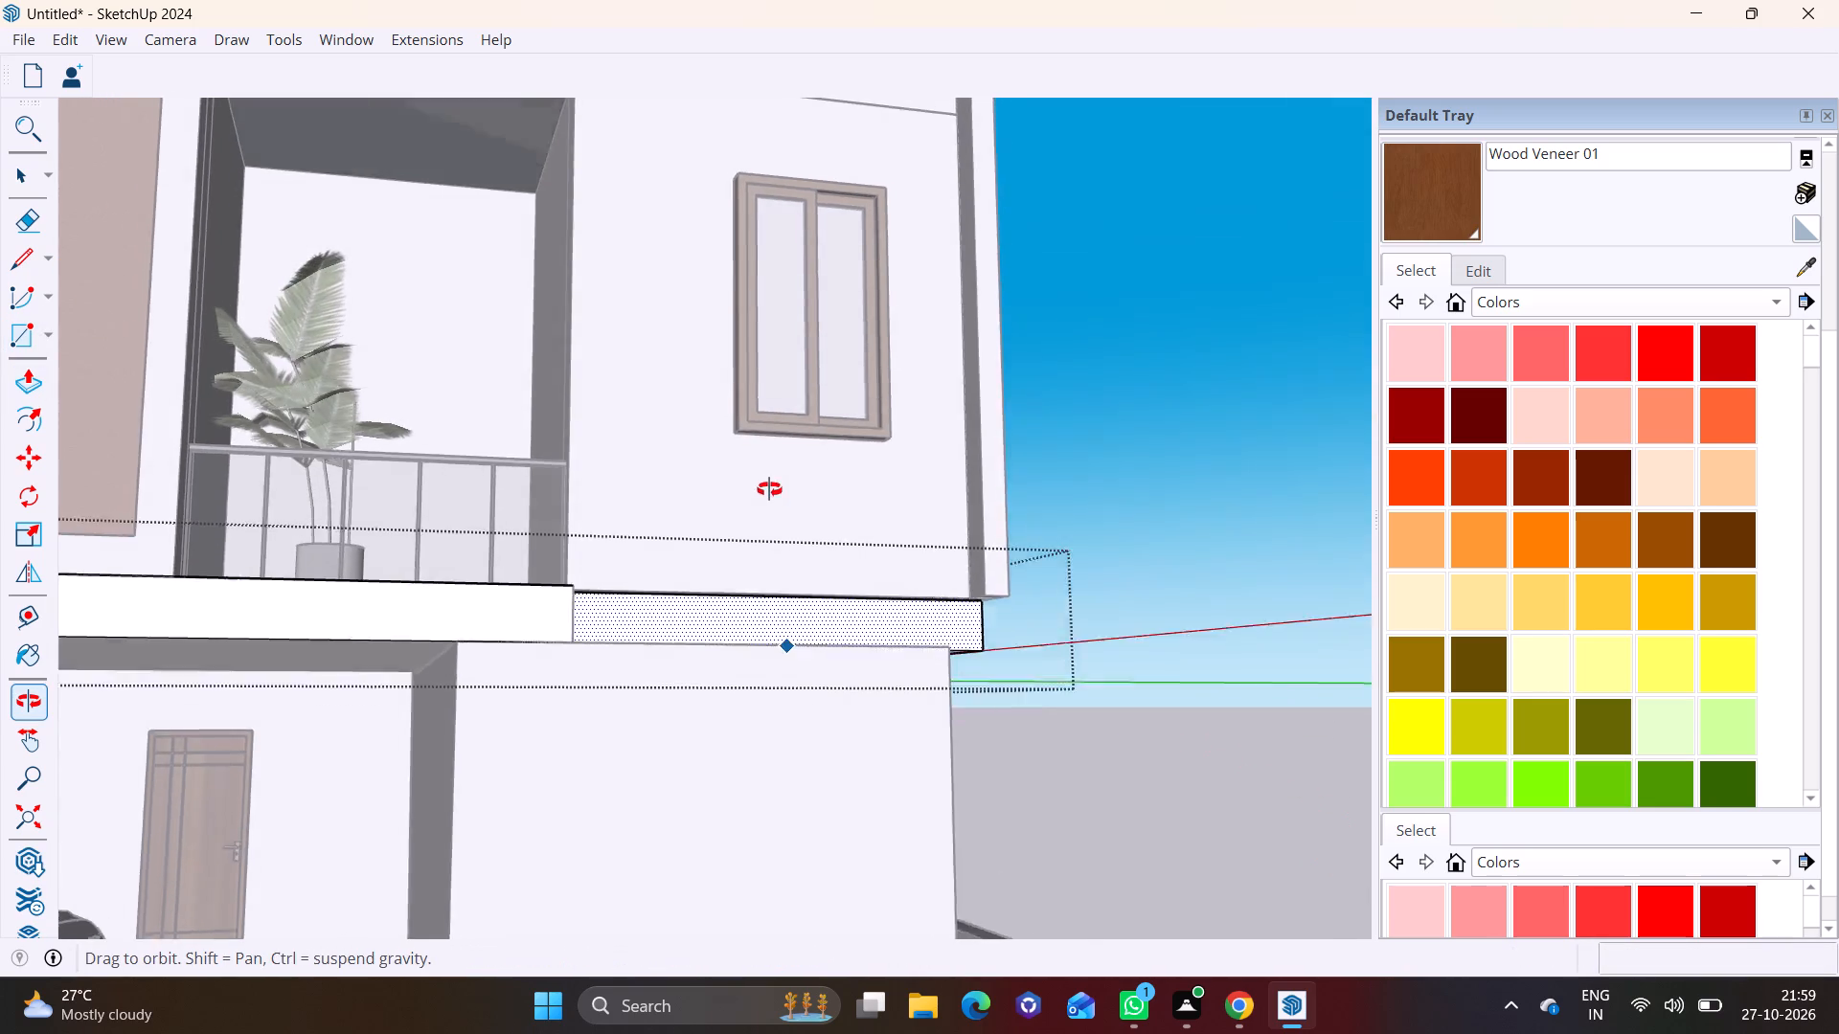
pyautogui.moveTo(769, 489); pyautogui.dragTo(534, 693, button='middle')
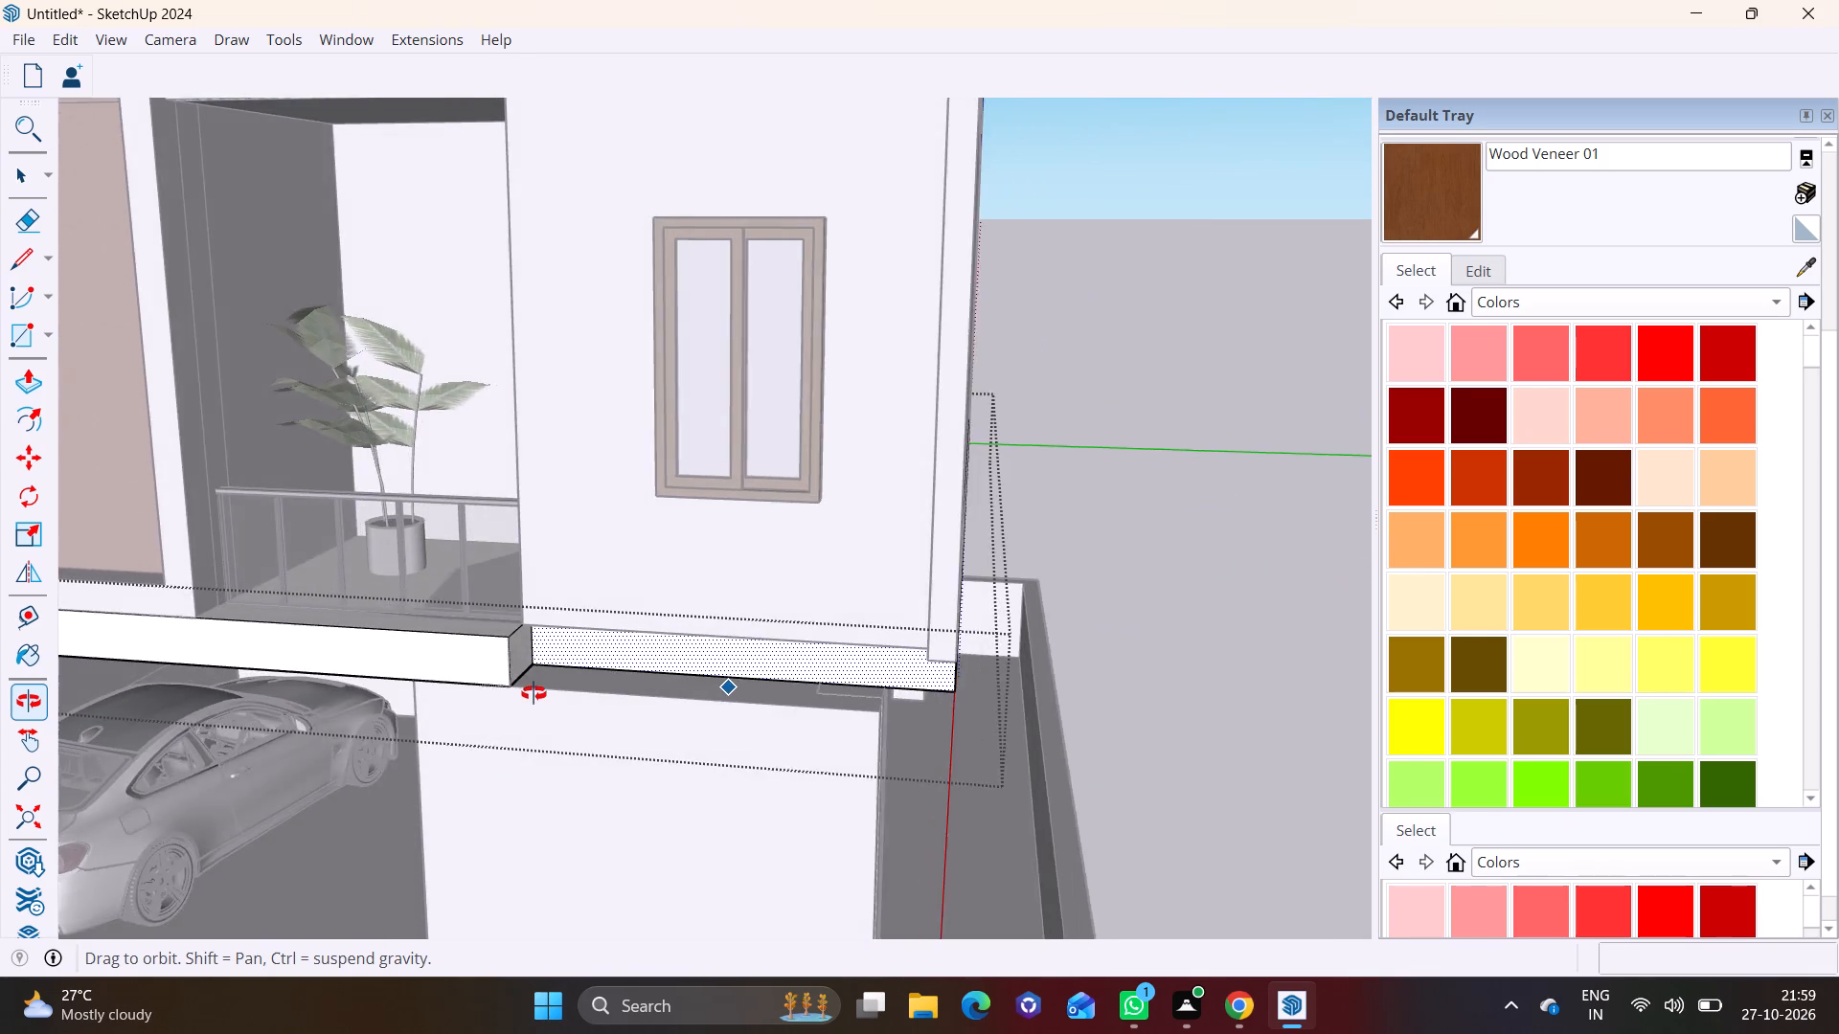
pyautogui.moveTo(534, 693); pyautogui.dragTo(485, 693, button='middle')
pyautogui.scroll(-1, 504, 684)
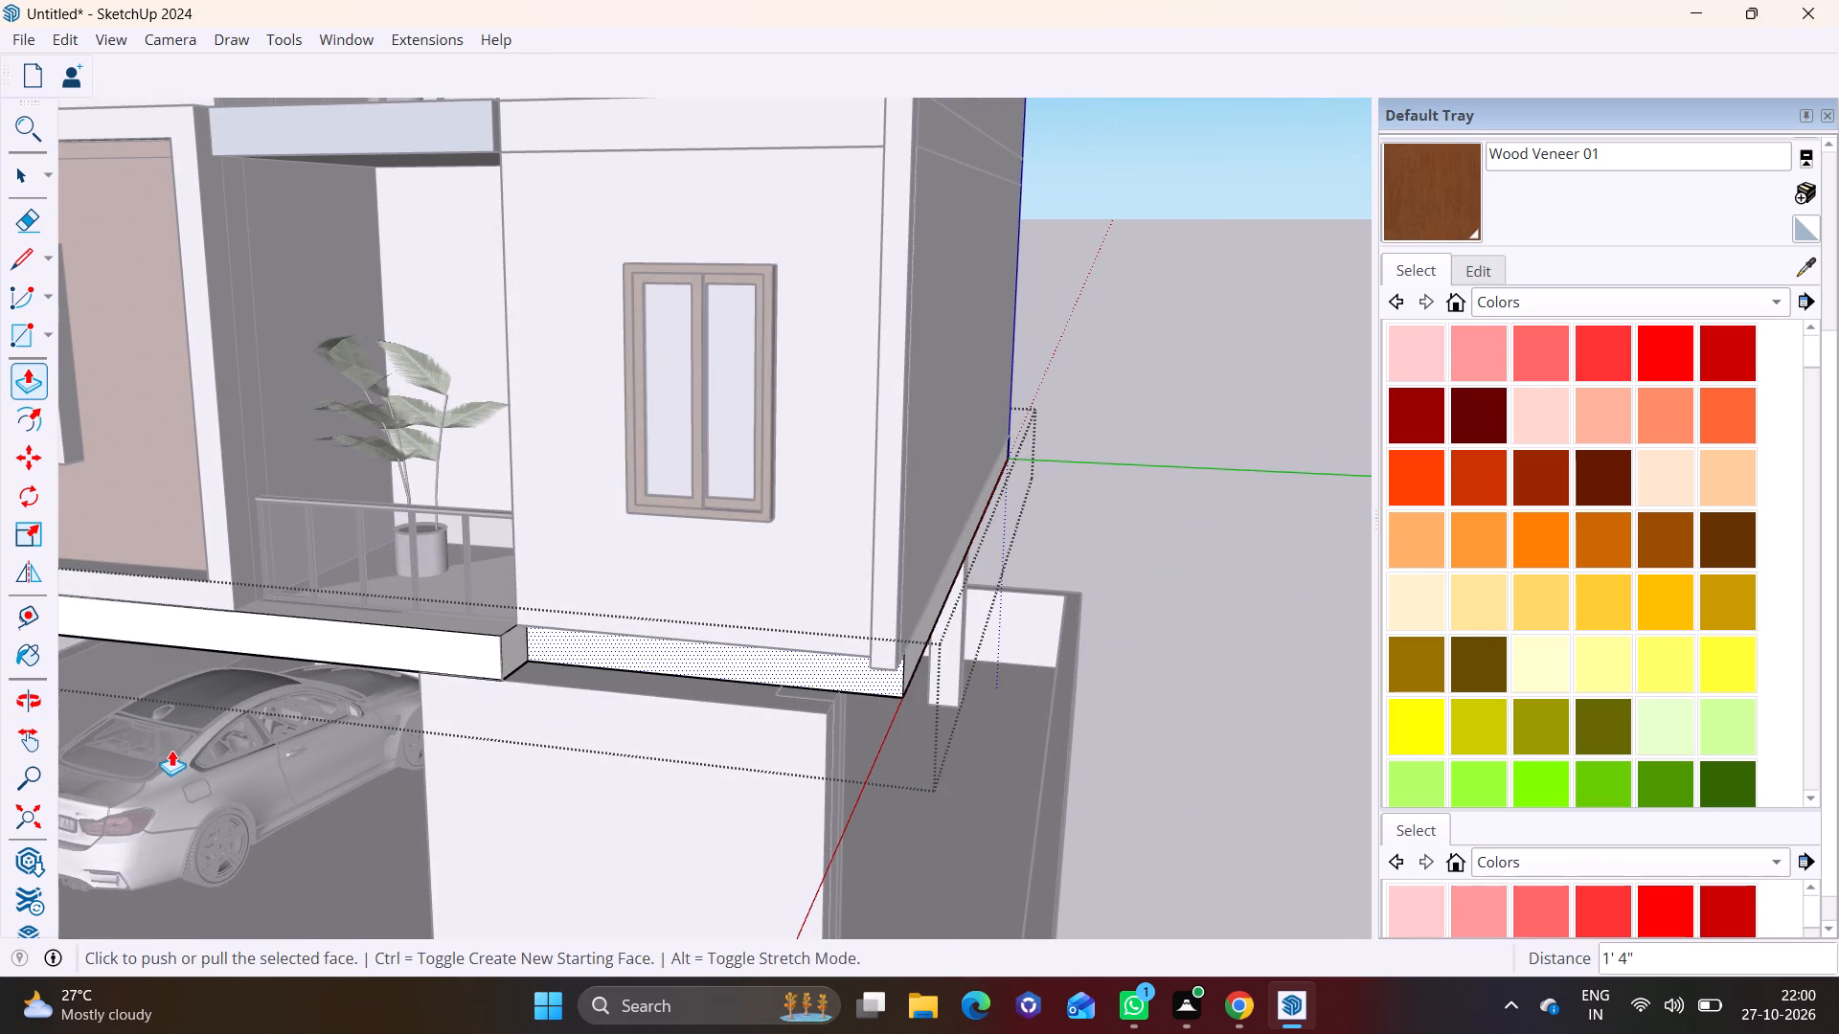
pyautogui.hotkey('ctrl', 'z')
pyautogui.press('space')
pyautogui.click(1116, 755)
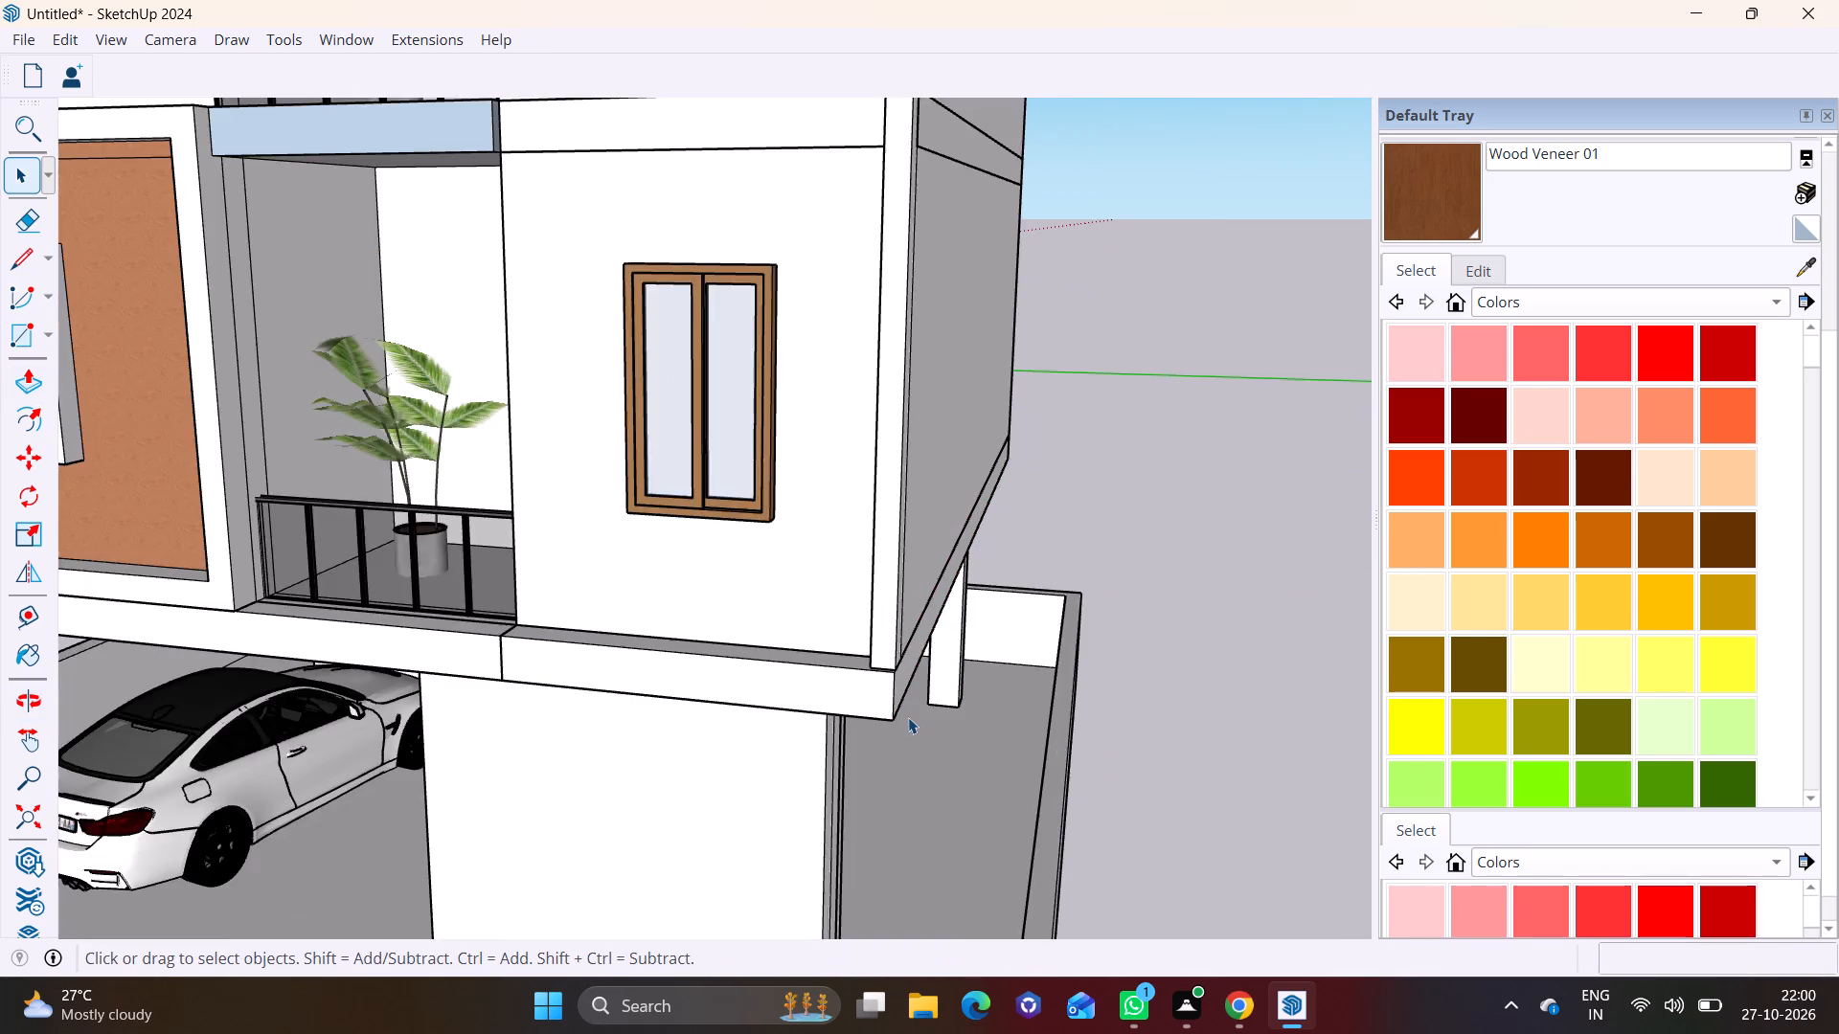
# Paint the front, outer and inner faces of the tall vertical corner strip with Wood Veneer 01.
pyautogui.scroll(-6, 908, 717)
pyautogui.scroll(-2, 746, 572)
pyautogui.keyDown('shift'); pyautogui.moveTo(694, 472); pyautogui.dragTo(641, 736, button='middle'); pyautogui.keyUp('shift')
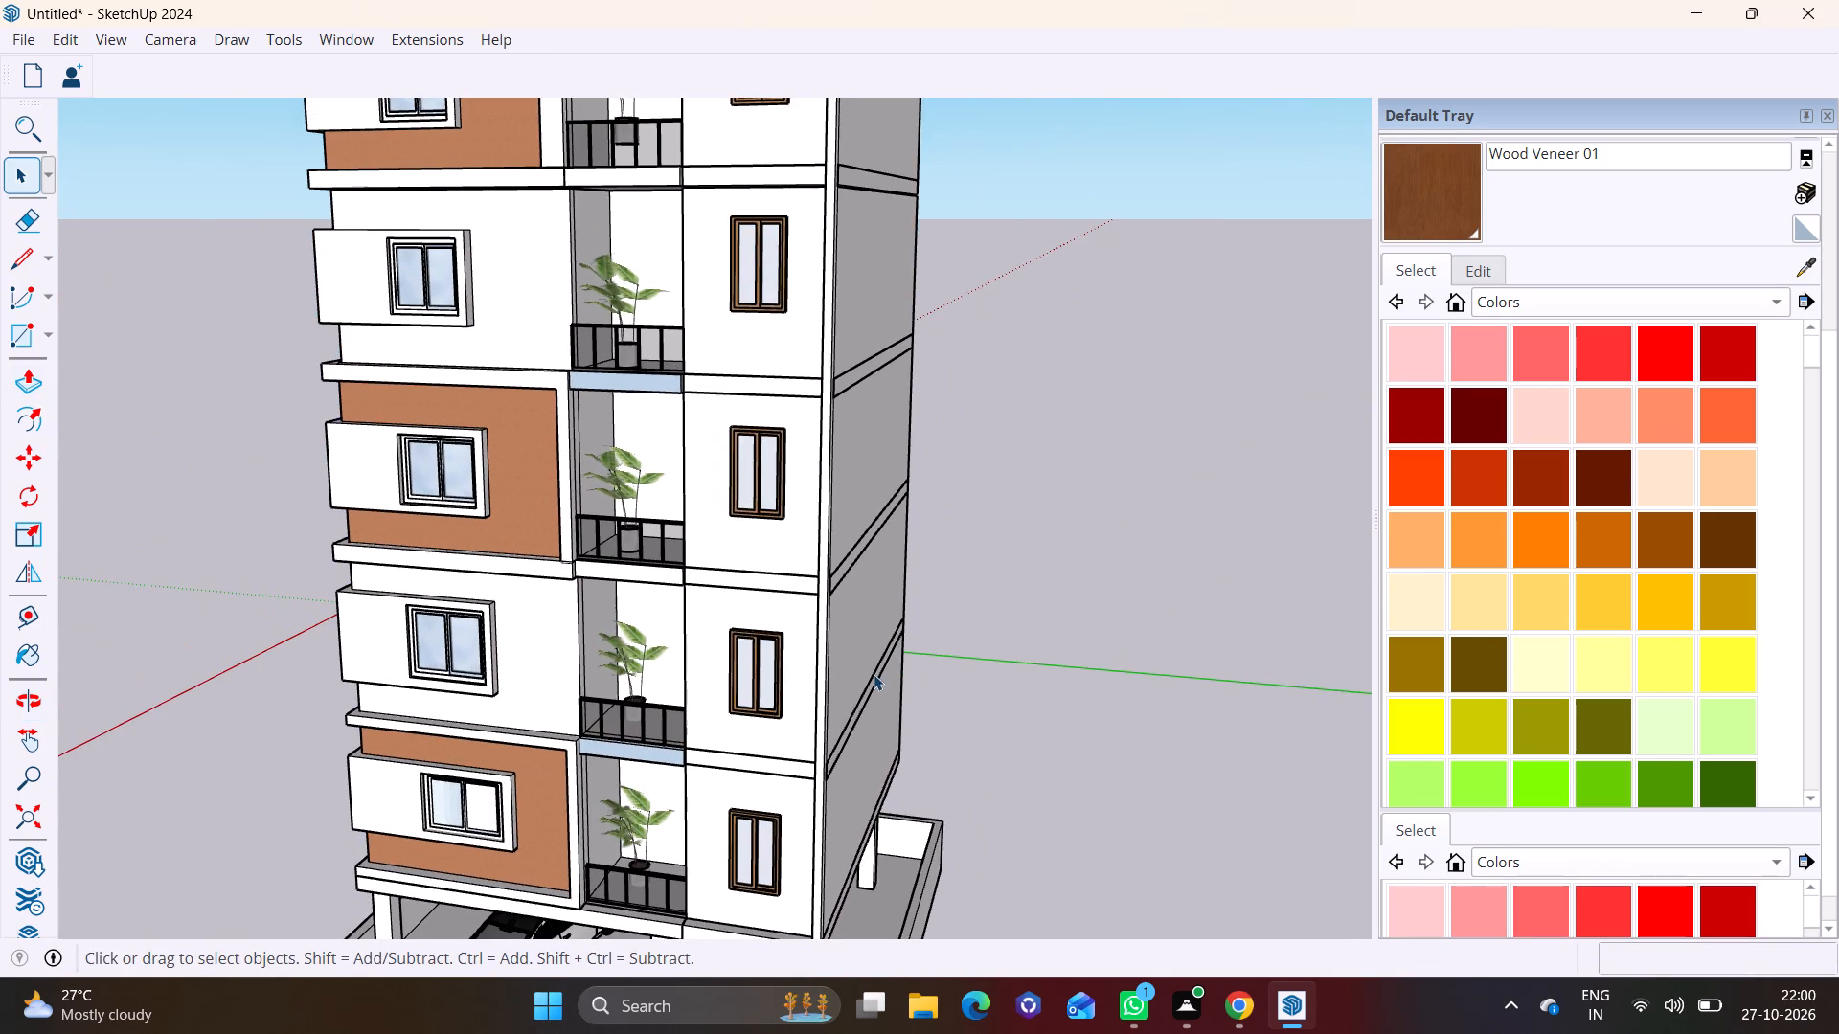
pyautogui.moveTo(890, 663); pyautogui.dragTo(919, 643, button='middle')
pyautogui.moveTo(1441, 196); pyautogui.dragTo(1445, 205)
pyautogui.scroll(6, 812, 646)
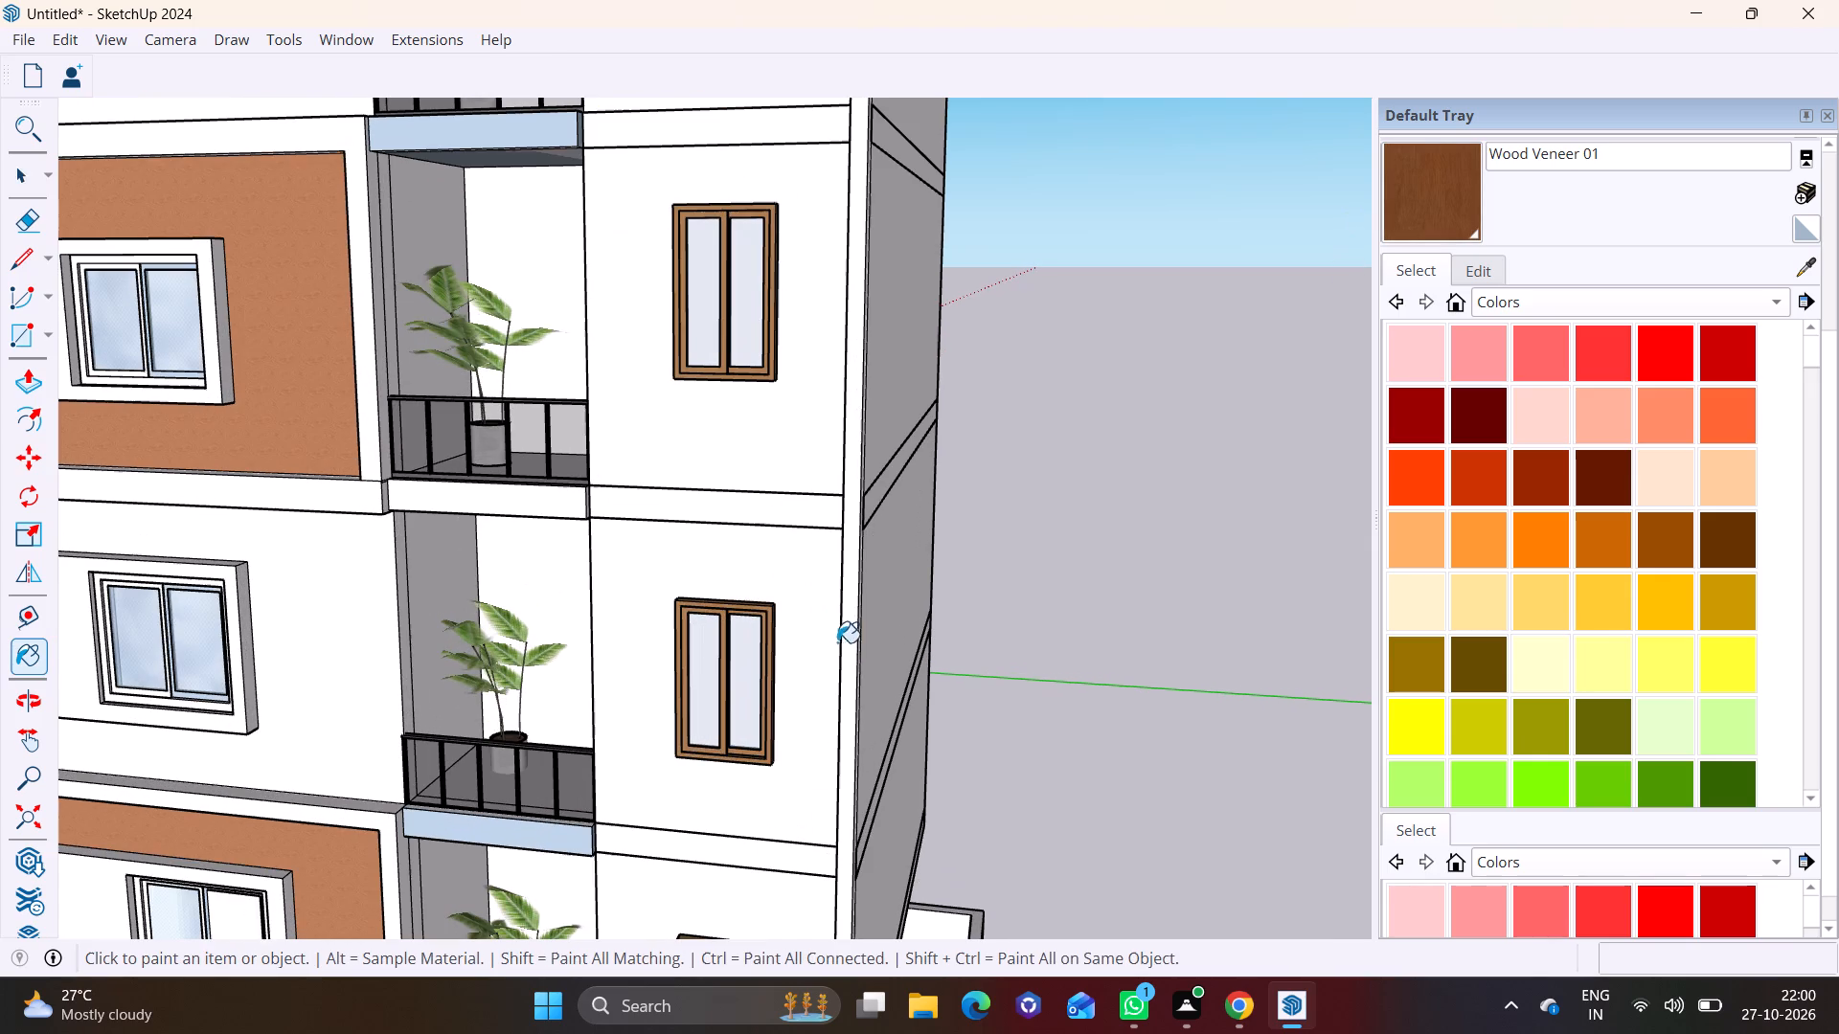
pyautogui.click(852, 621)
pyautogui.moveTo(852, 621); pyautogui.dragTo(640, 651, button='middle')
pyautogui.scroll(4, 661, 650)
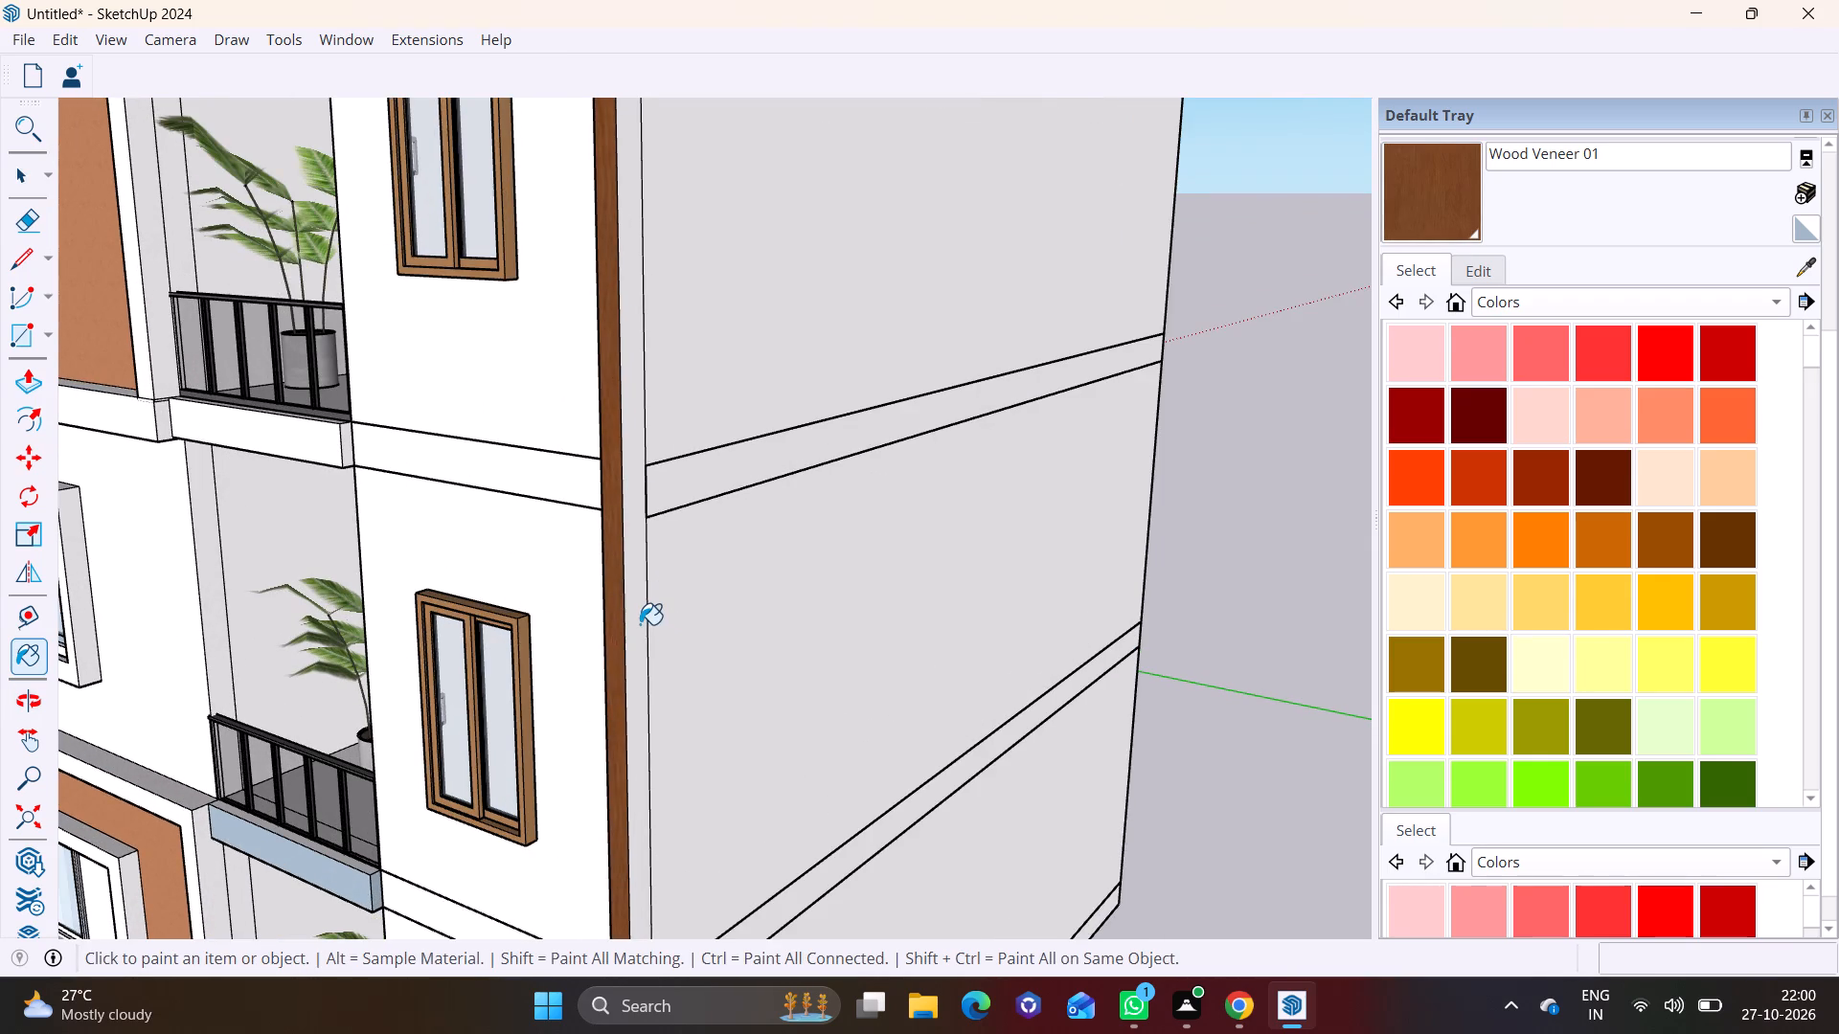
pyautogui.click(640, 624)
pyautogui.scroll(-8, 640, 624)
pyautogui.moveTo(631, 638); pyautogui.dragTo(1216, 623, button='middle')
pyautogui.scroll(3, 1084, 596)
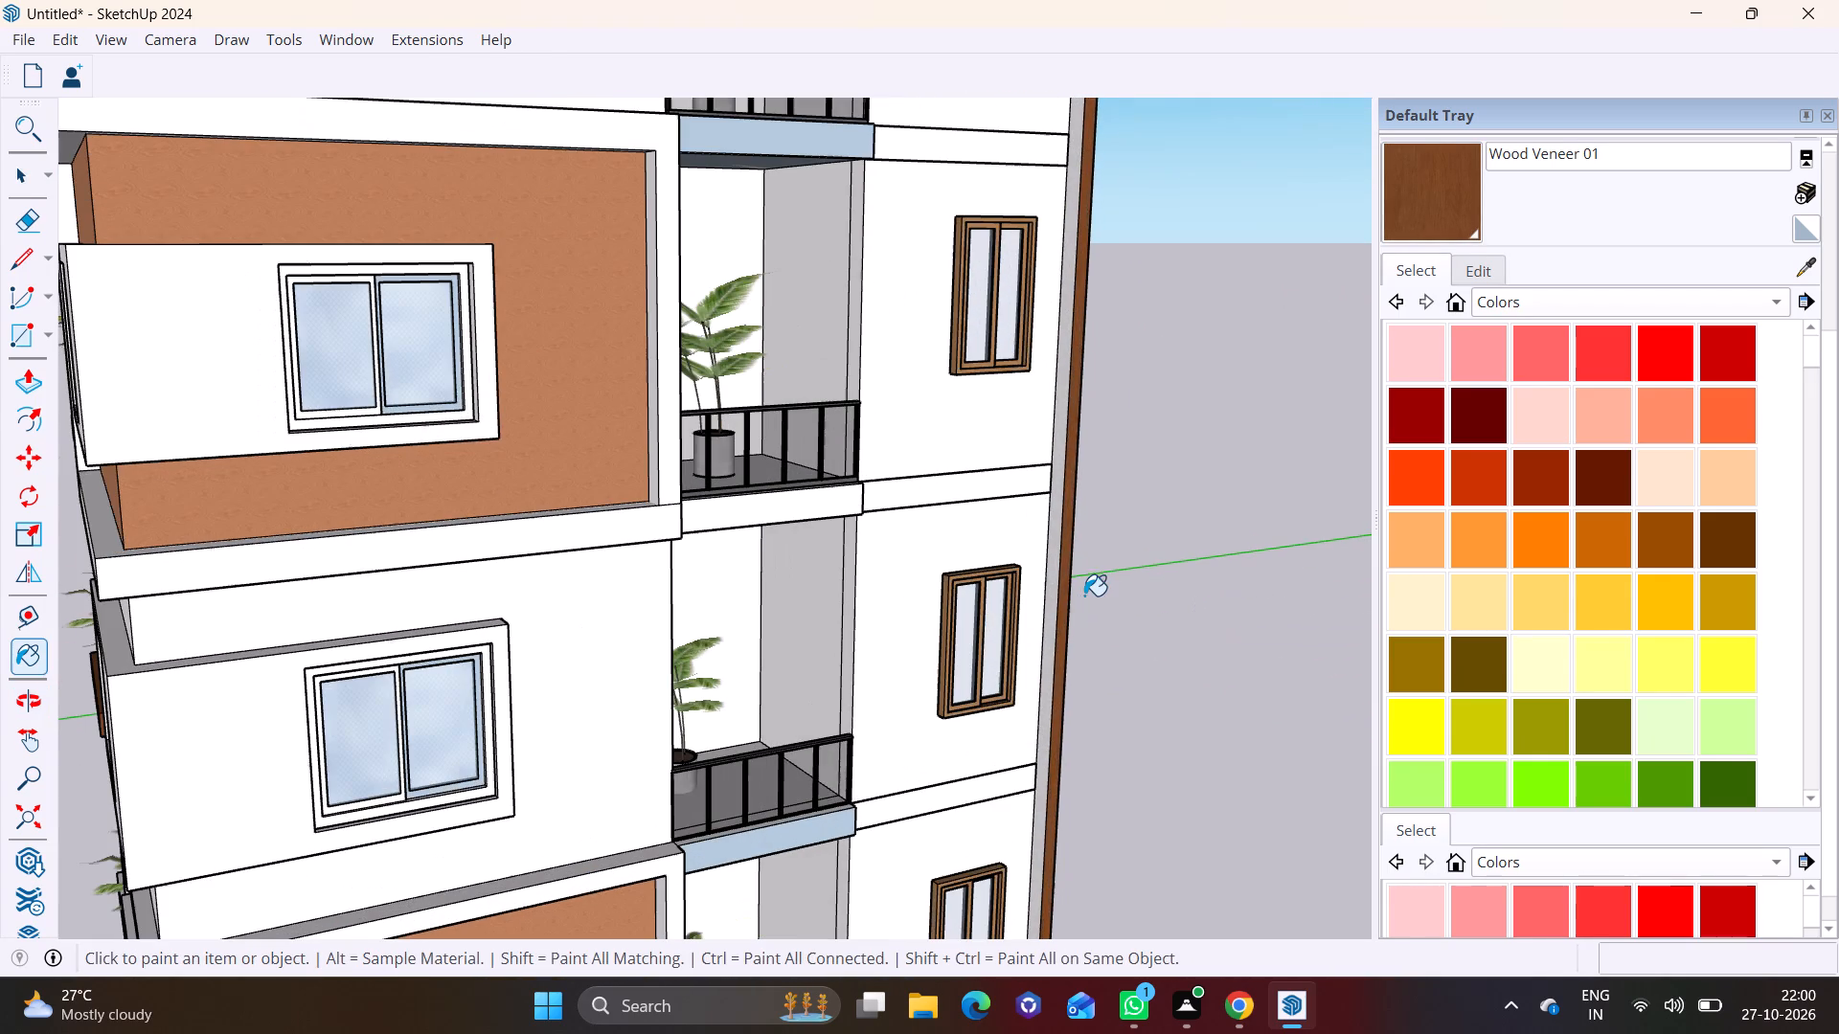
pyautogui.click(1050, 578)
# Paint the remaining front and side edges of the rooftop block's overhang and its underside with Wood Veneer 01.
pyautogui.scroll(-4, 1050, 578)
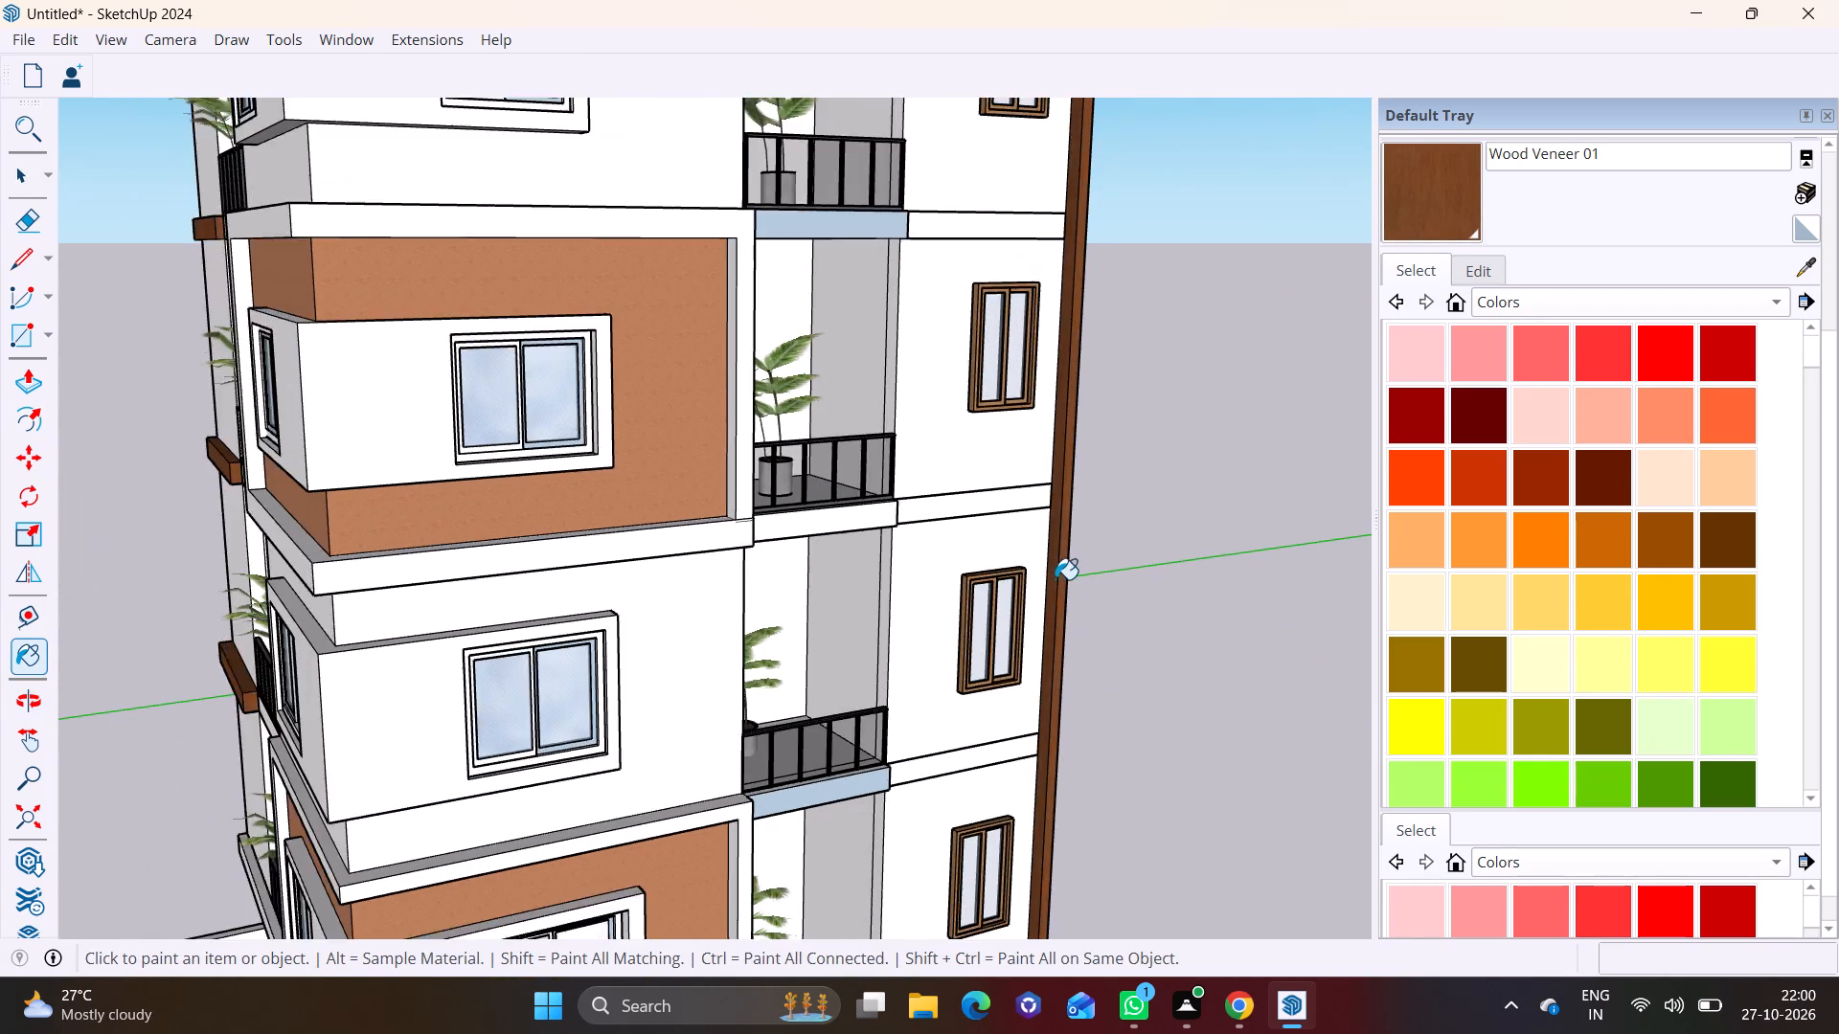
pyautogui.scroll(-6, 1056, 579)
pyautogui.keyDown('shift'); pyautogui.moveTo(976, 411); pyautogui.dragTo(942, 919, button='middle'); pyautogui.keyUp('shift')
pyautogui.scroll(6, 1031, 564)
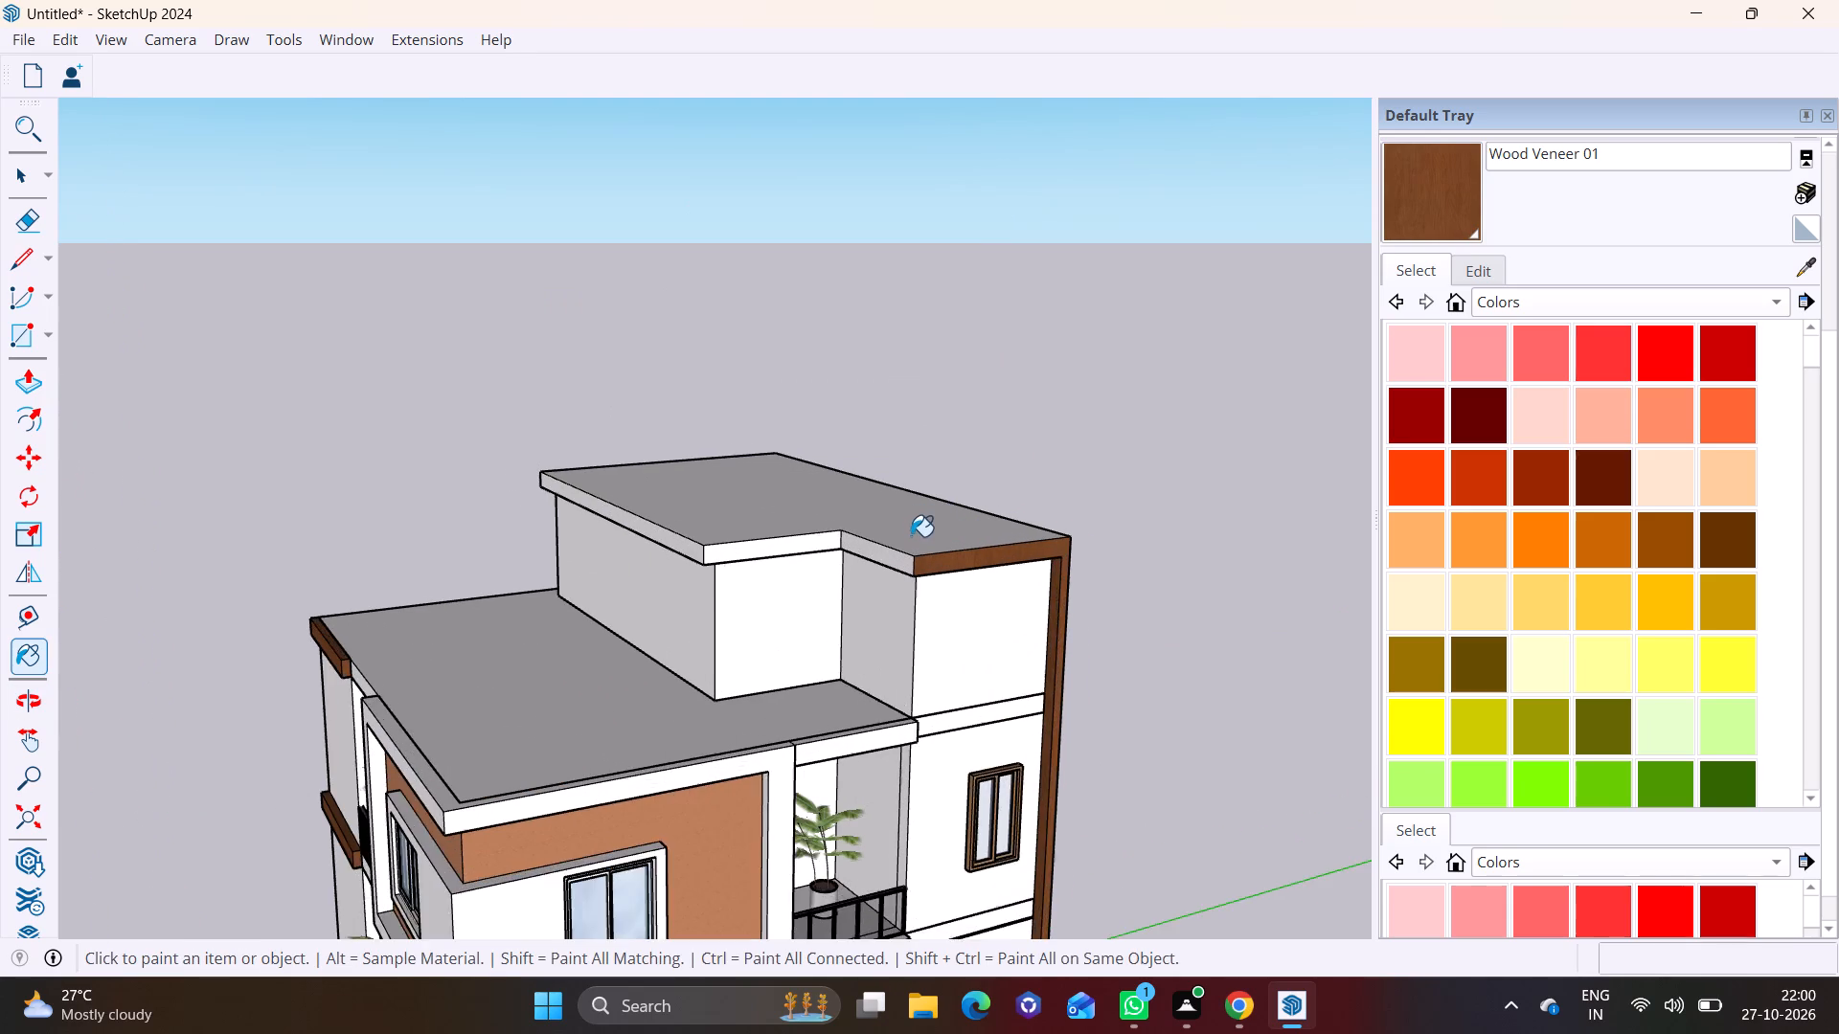
pyautogui.click(892, 567)
pyautogui.click(771, 550)
pyautogui.click(658, 549)
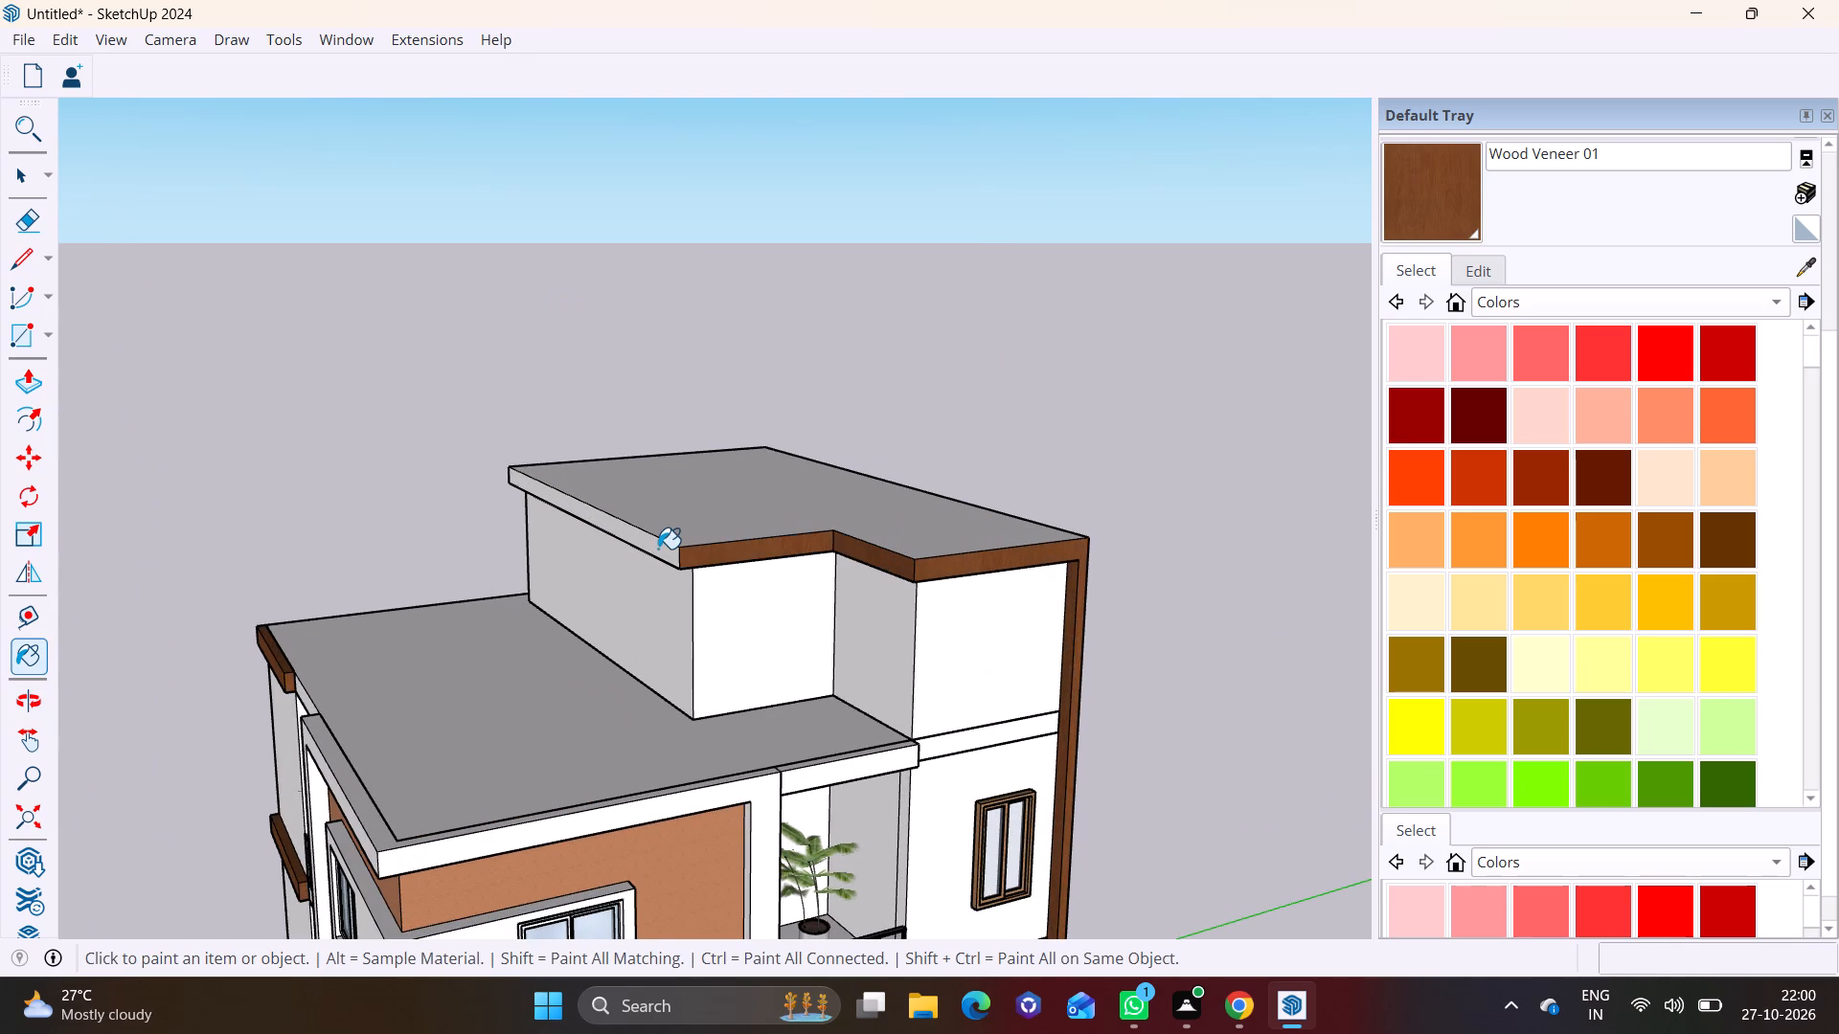
pyautogui.moveTo(658, 549); pyautogui.dragTo(637, 378, button='middle')
pyautogui.scroll(4, 655, 522)
pyautogui.moveTo(685, 498); pyautogui.dragTo(670, 395, button='middle')
pyautogui.click(662, 508)
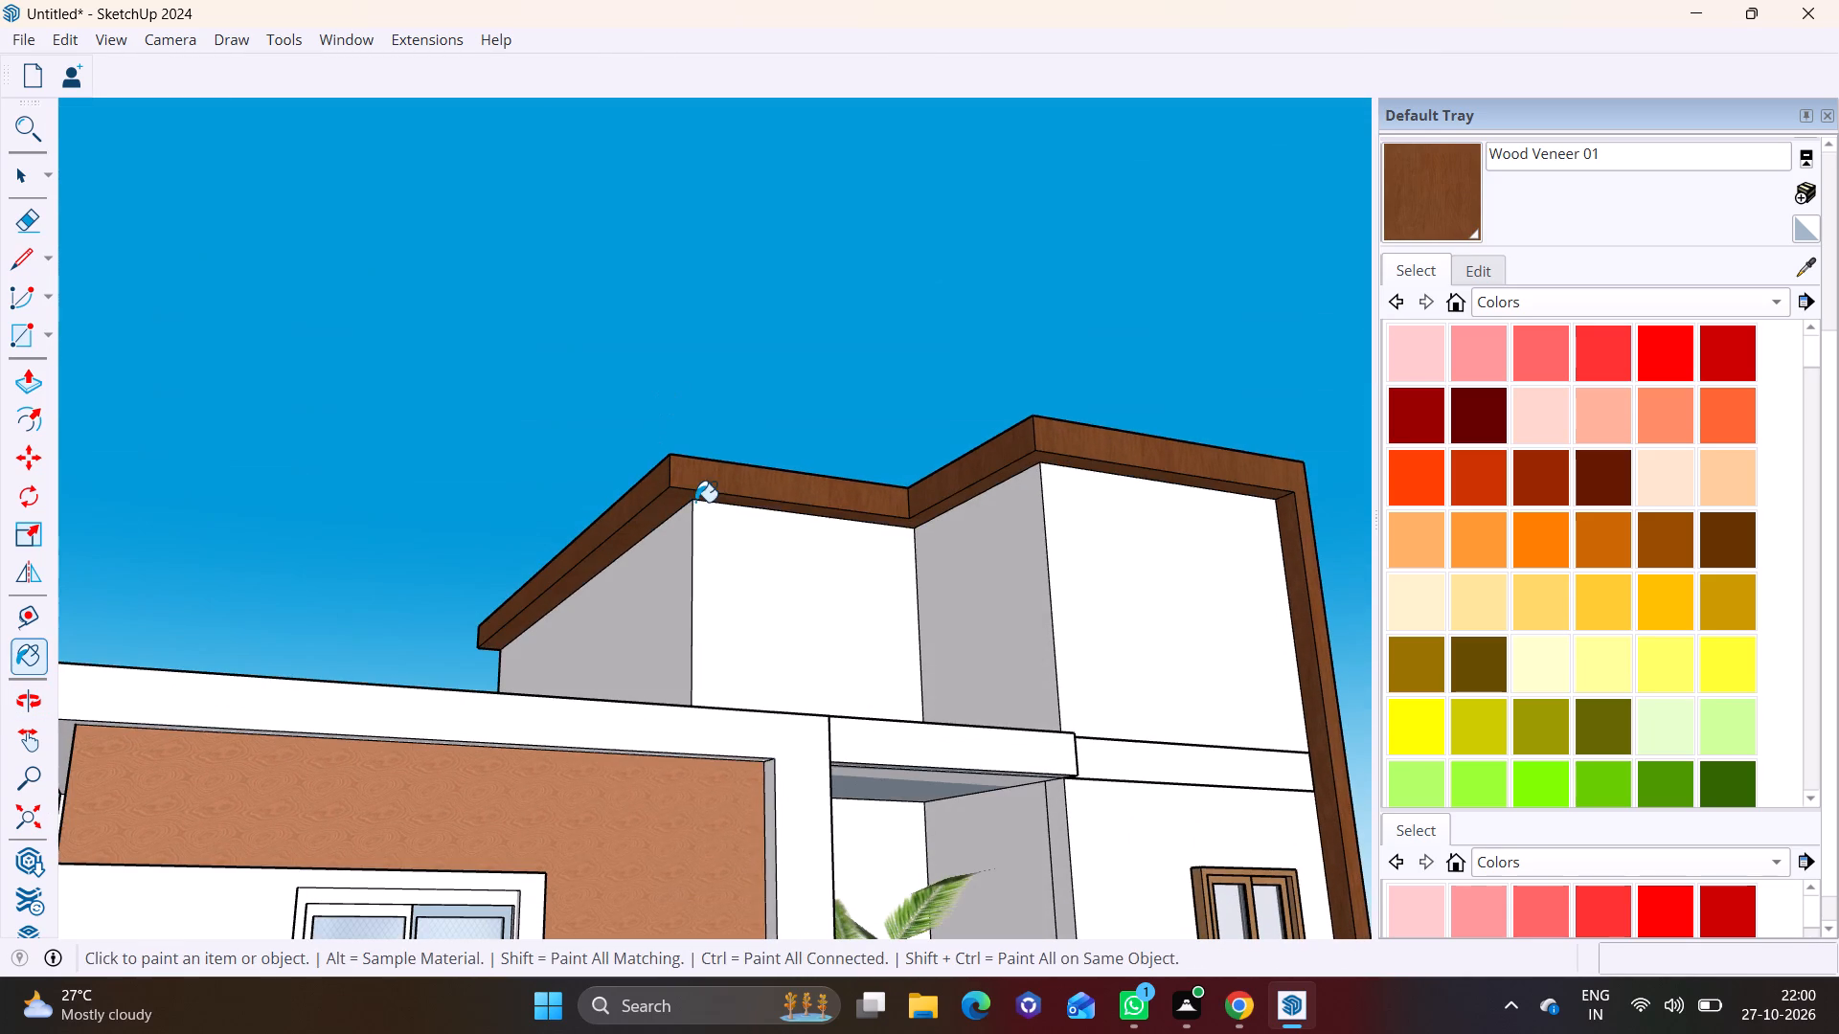
# Review the whole building's facade with the wood-finished corner strip and roof overhang.
pyautogui.scroll(-11, 763, 510)
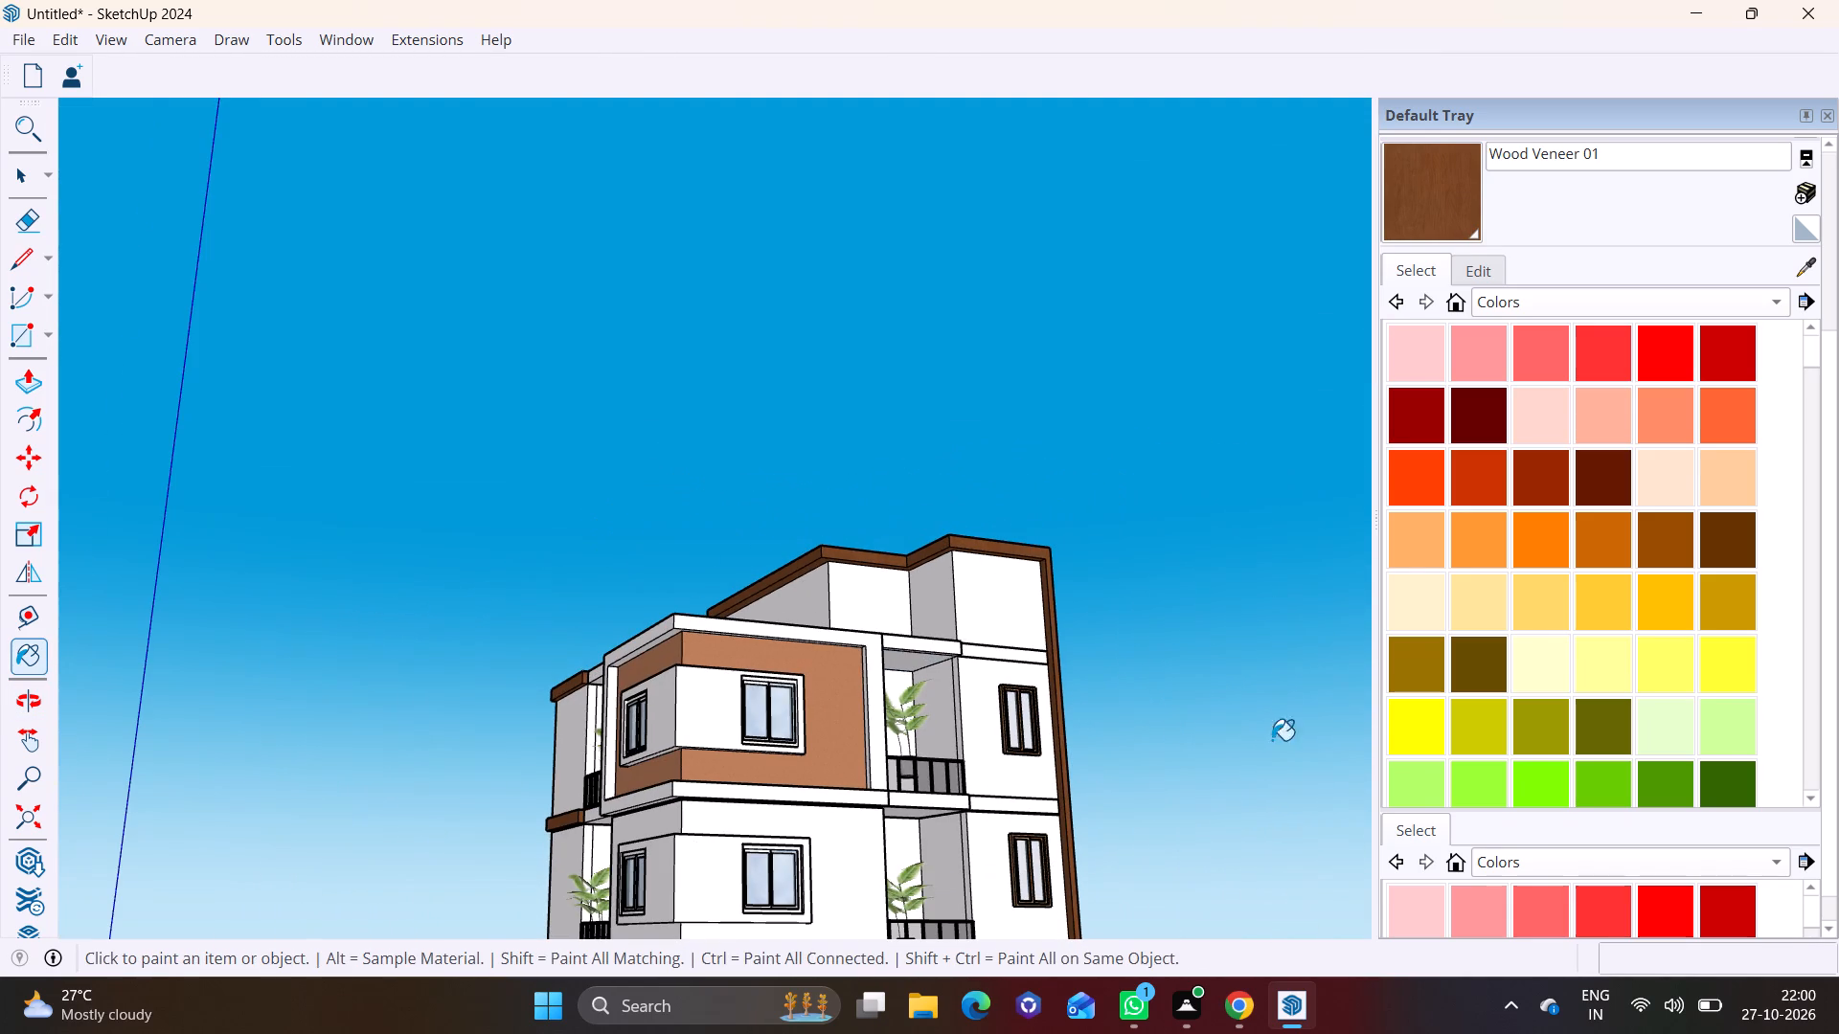
pyautogui.press('space')
pyautogui.moveTo(1140, 644); pyautogui.dragTo(1118, 845, button='middle')
pyautogui.scroll(-1, 1118, 845)
pyautogui.keyDown('shift'); pyautogui.moveTo(1061, 762); pyautogui.dragTo(989, 535, button='middle'); pyautogui.keyUp('shift')
pyautogui.keyDown('shift'); pyautogui.moveTo(991, 751); pyautogui.dragTo(1009, 579, button='middle'); pyautogui.keyUp('shift')
pyautogui.scroll(-2, 975, 664)
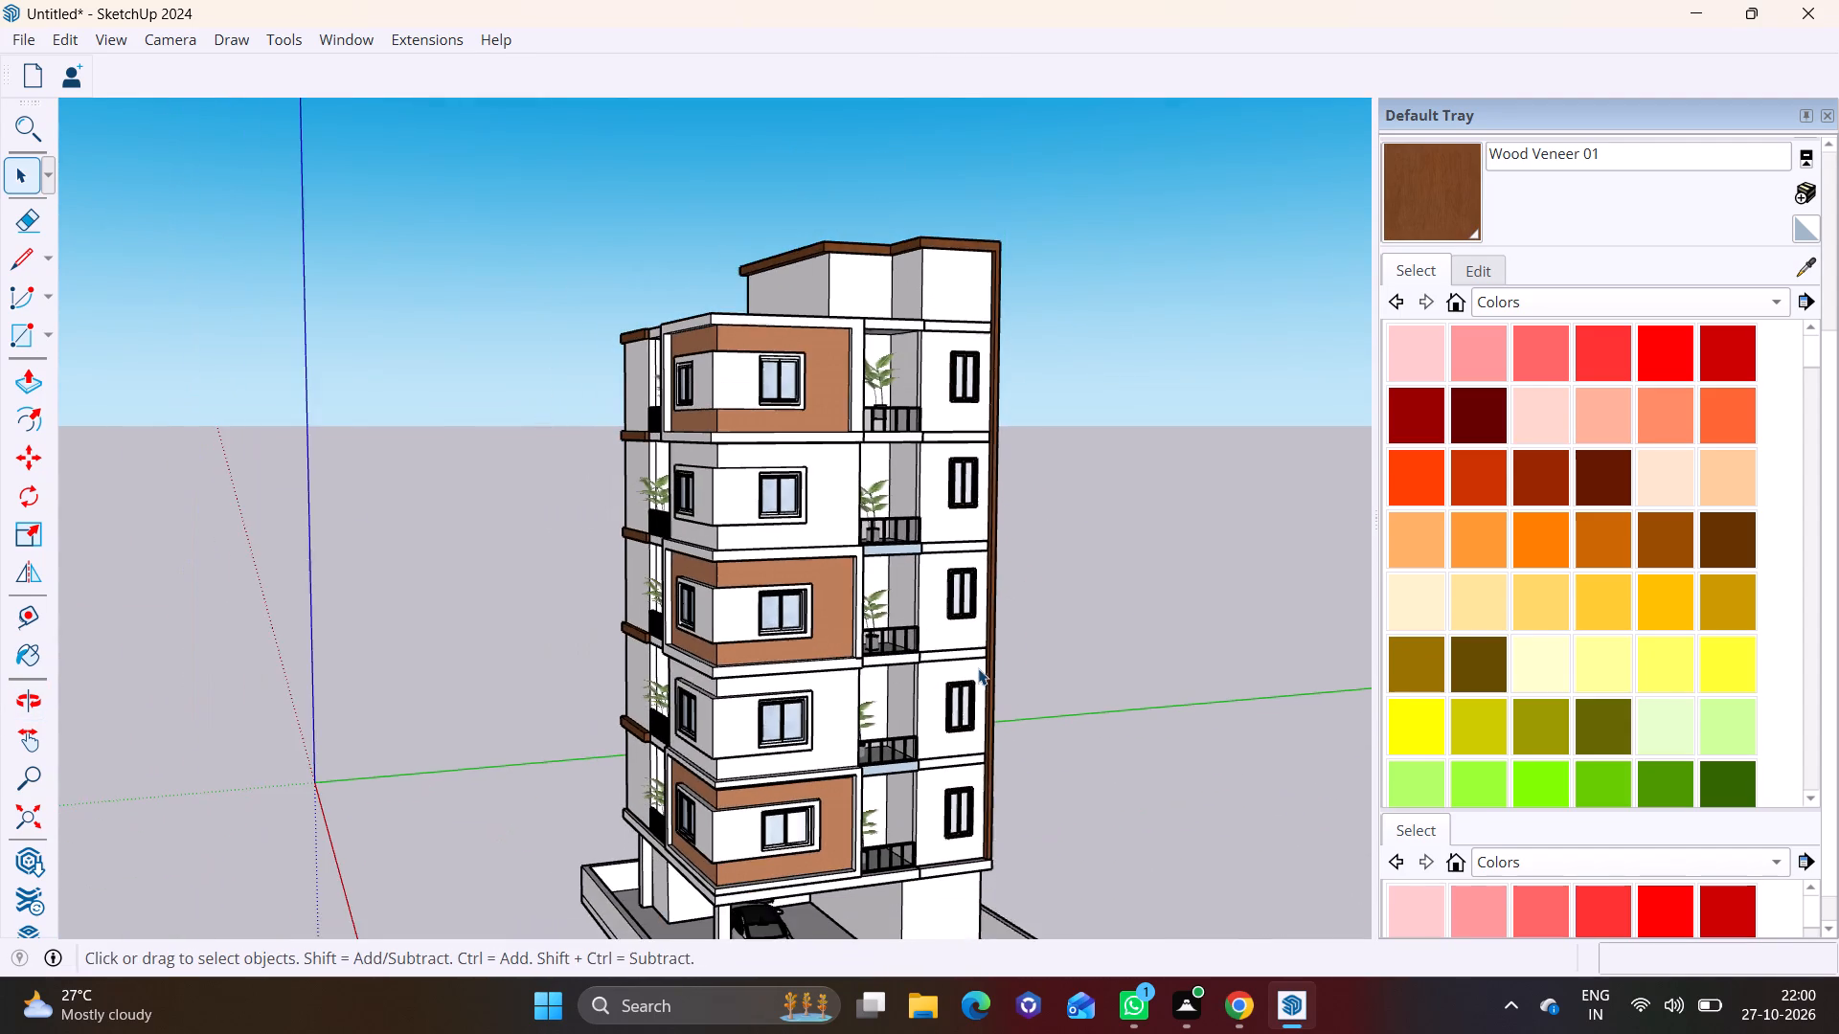
pyautogui.scroll(-2, 978, 668)
pyautogui.moveTo(986, 682); pyautogui.dragTo(963, 527, button='middle')
pyautogui.moveTo(930, 663); pyautogui.dragTo(851, 732, button='middle')
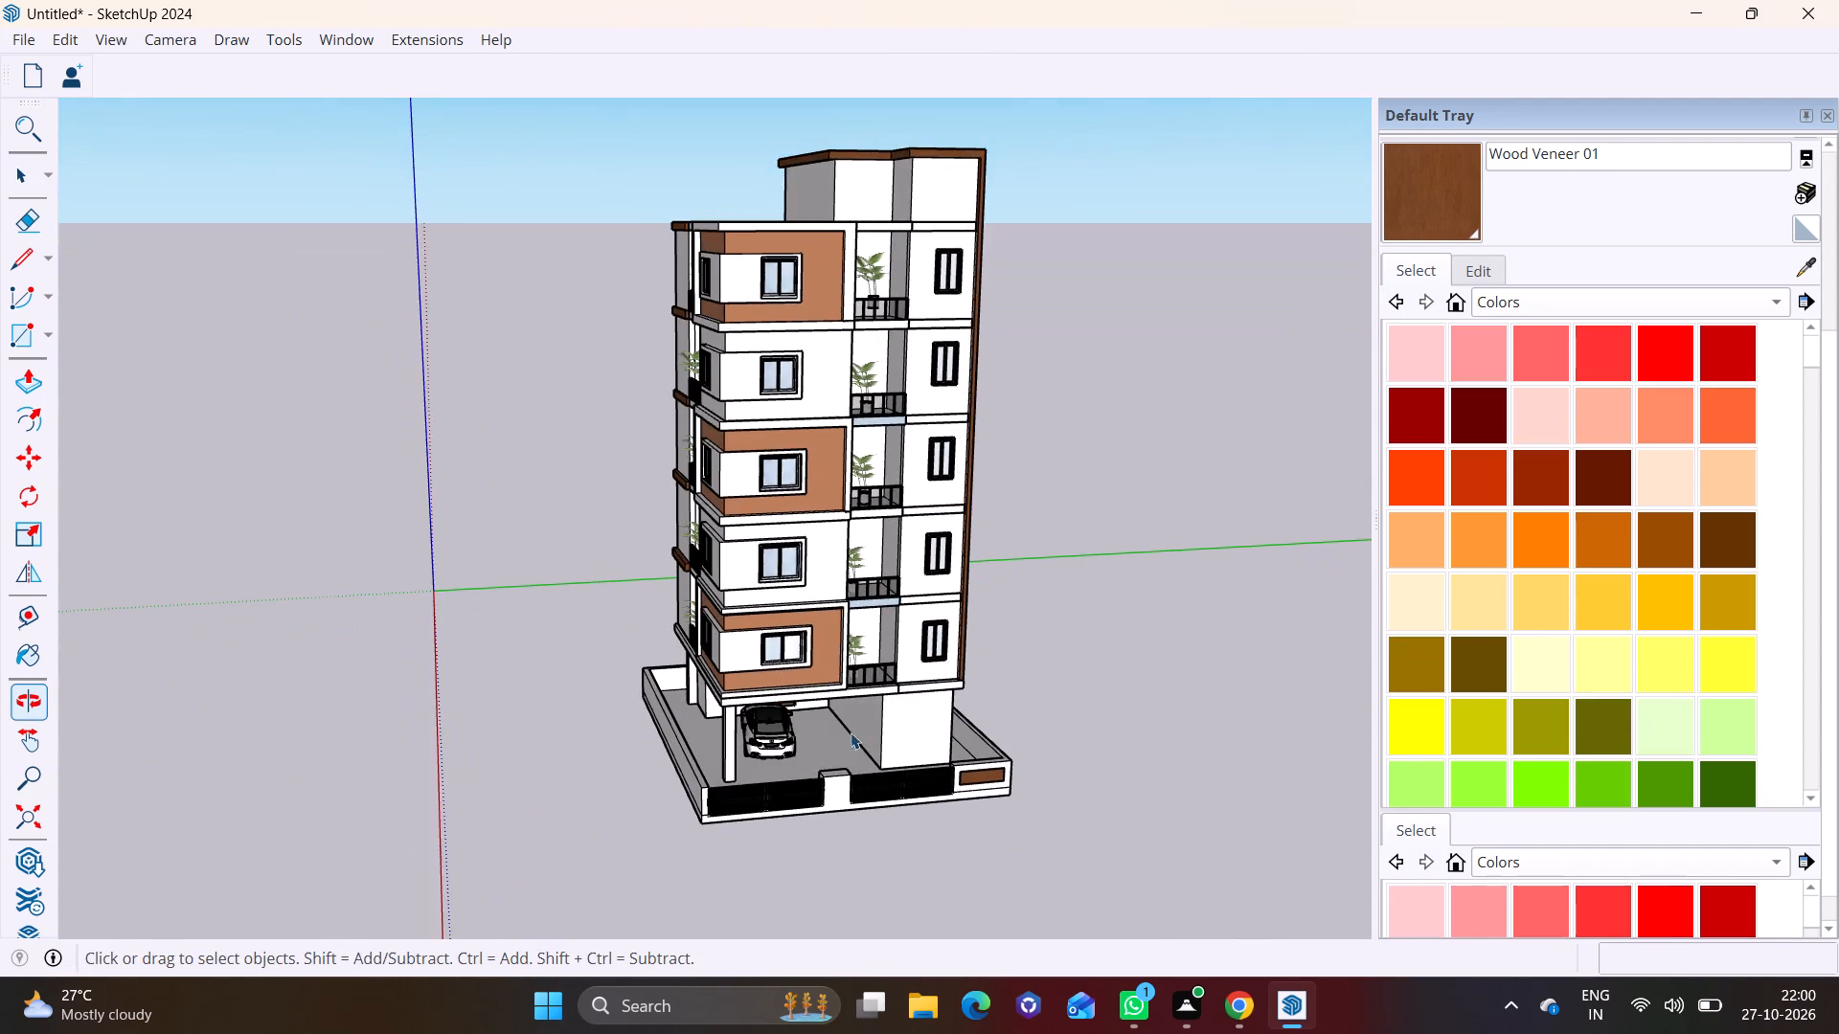
pyautogui.moveTo(851, 732); pyautogui.dragTo(851, 743, button='middle')
pyautogui.scroll(-2, 805, 562)
pyautogui.keyDown('shift'); pyautogui.moveTo(806, 753); pyautogui.dragTo(787, 835, button='middle'); pyautogui.keyUp('shift')
pyautogui.keyDown('shift'); pyautogui.moveTo(751, 495); pyautogui.dragTo(738, 567, button='middle'); pyautogui.keyUp('shift')
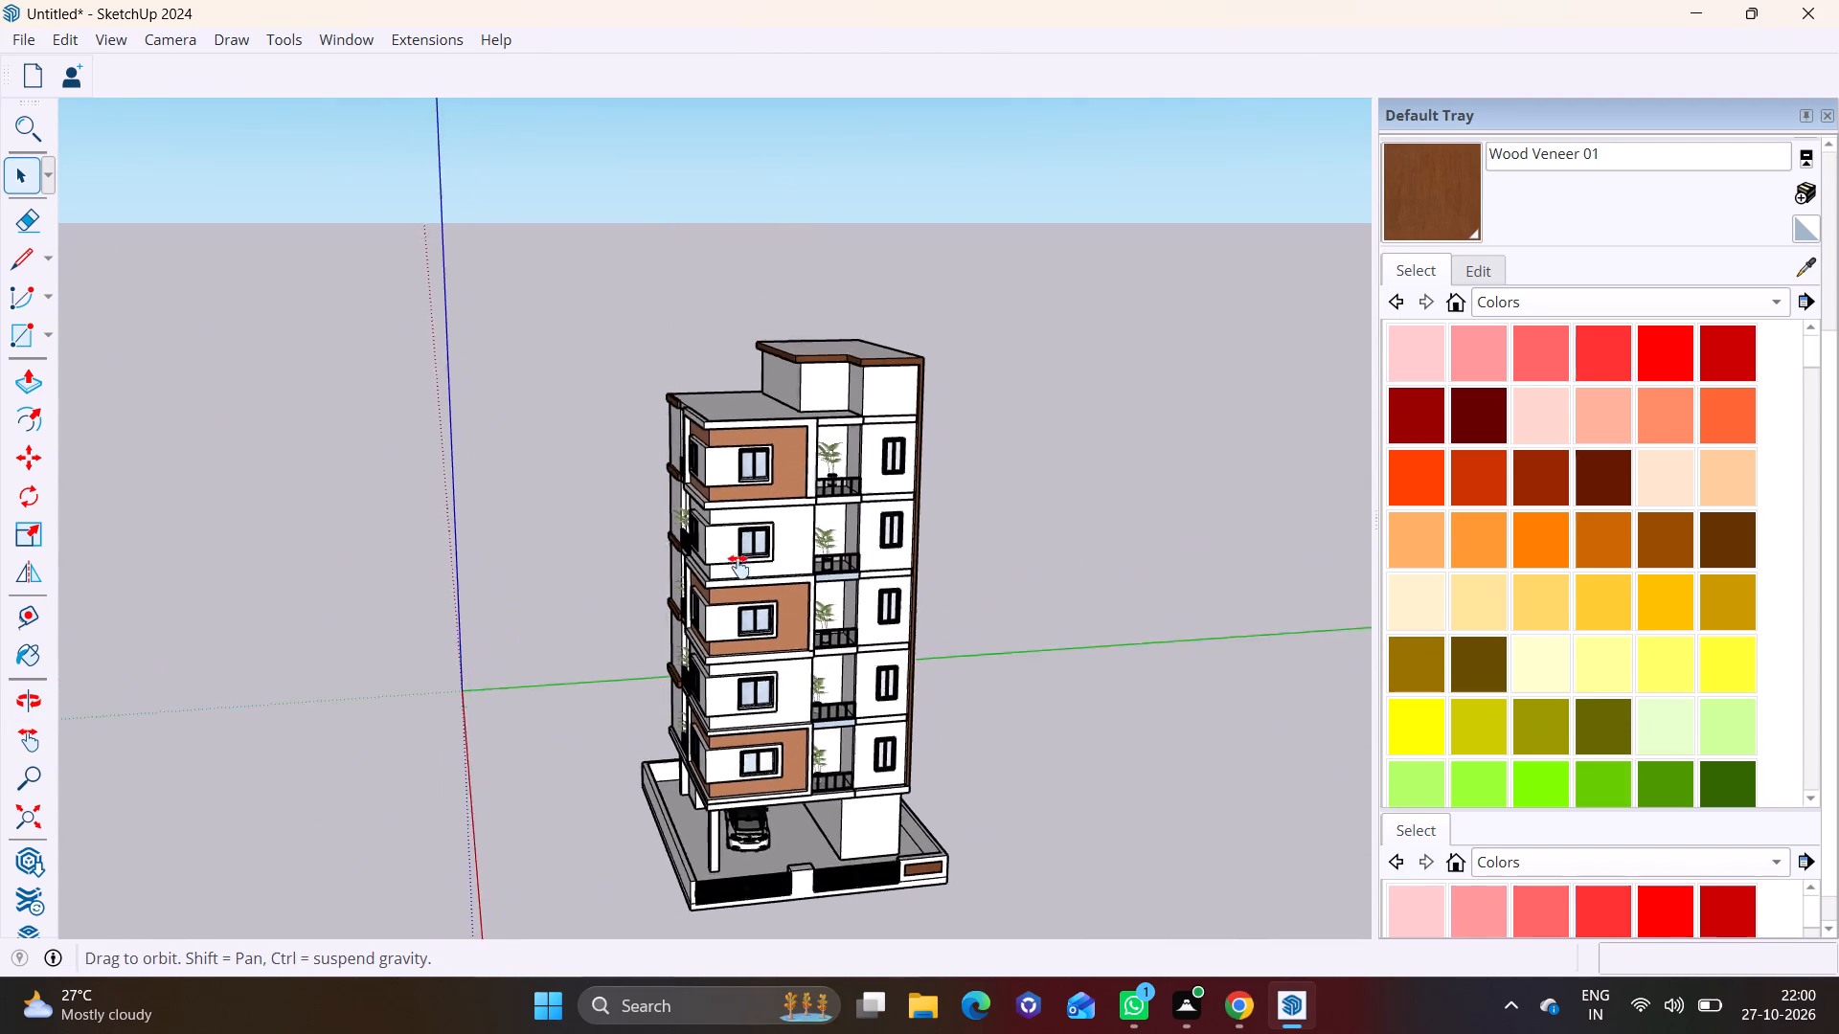
# Draw a narrow rectangle about 10' long along the lower roof's front edge, starting from its outer corner.
pyautogui.keyDown('shift'); pyautogui.moveTo(738, 567); pyautogui.dragTo(776, 867, button='middle'); pyautogui.keyUp('shift')
pyautogui.scroll(6, 804, 676)
pyautogui.keyDown('shift'); pyautogui.moveTo(819, 766); pyautogui.dragTo(774, 594, button='middle'); pyautogui.keyUp('shift')
pyautogui.keyDown('shift'); pyautogui.scroll(1, 774, 595); pyautogui.keyUp('shift')
pyautogui.moveTo(849, 663); pyautogui.dragTo(752, 767, button='middle')
pyautogui.scroll(3, 918, 657)
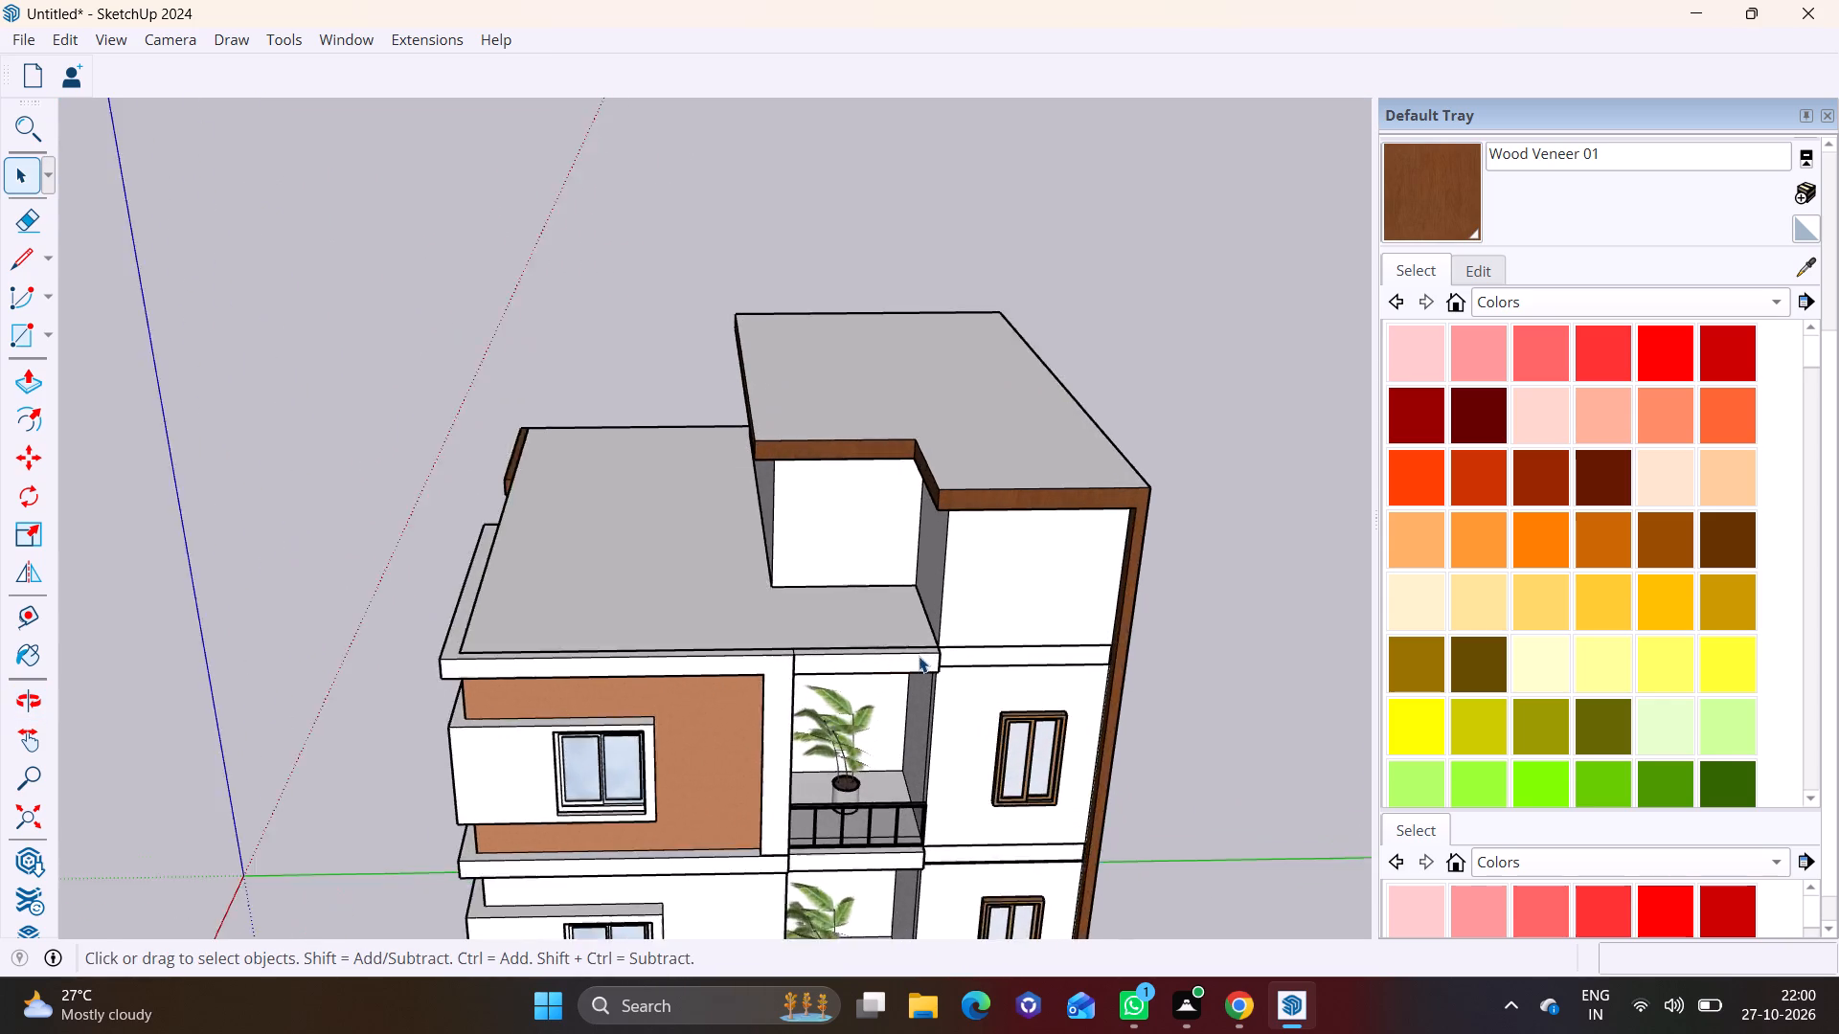
pyautogui.scroll(3, 919, 656)
pyautogui.moveTo(644, 609); pyautogui.dragTo(692, 808, button='middle')
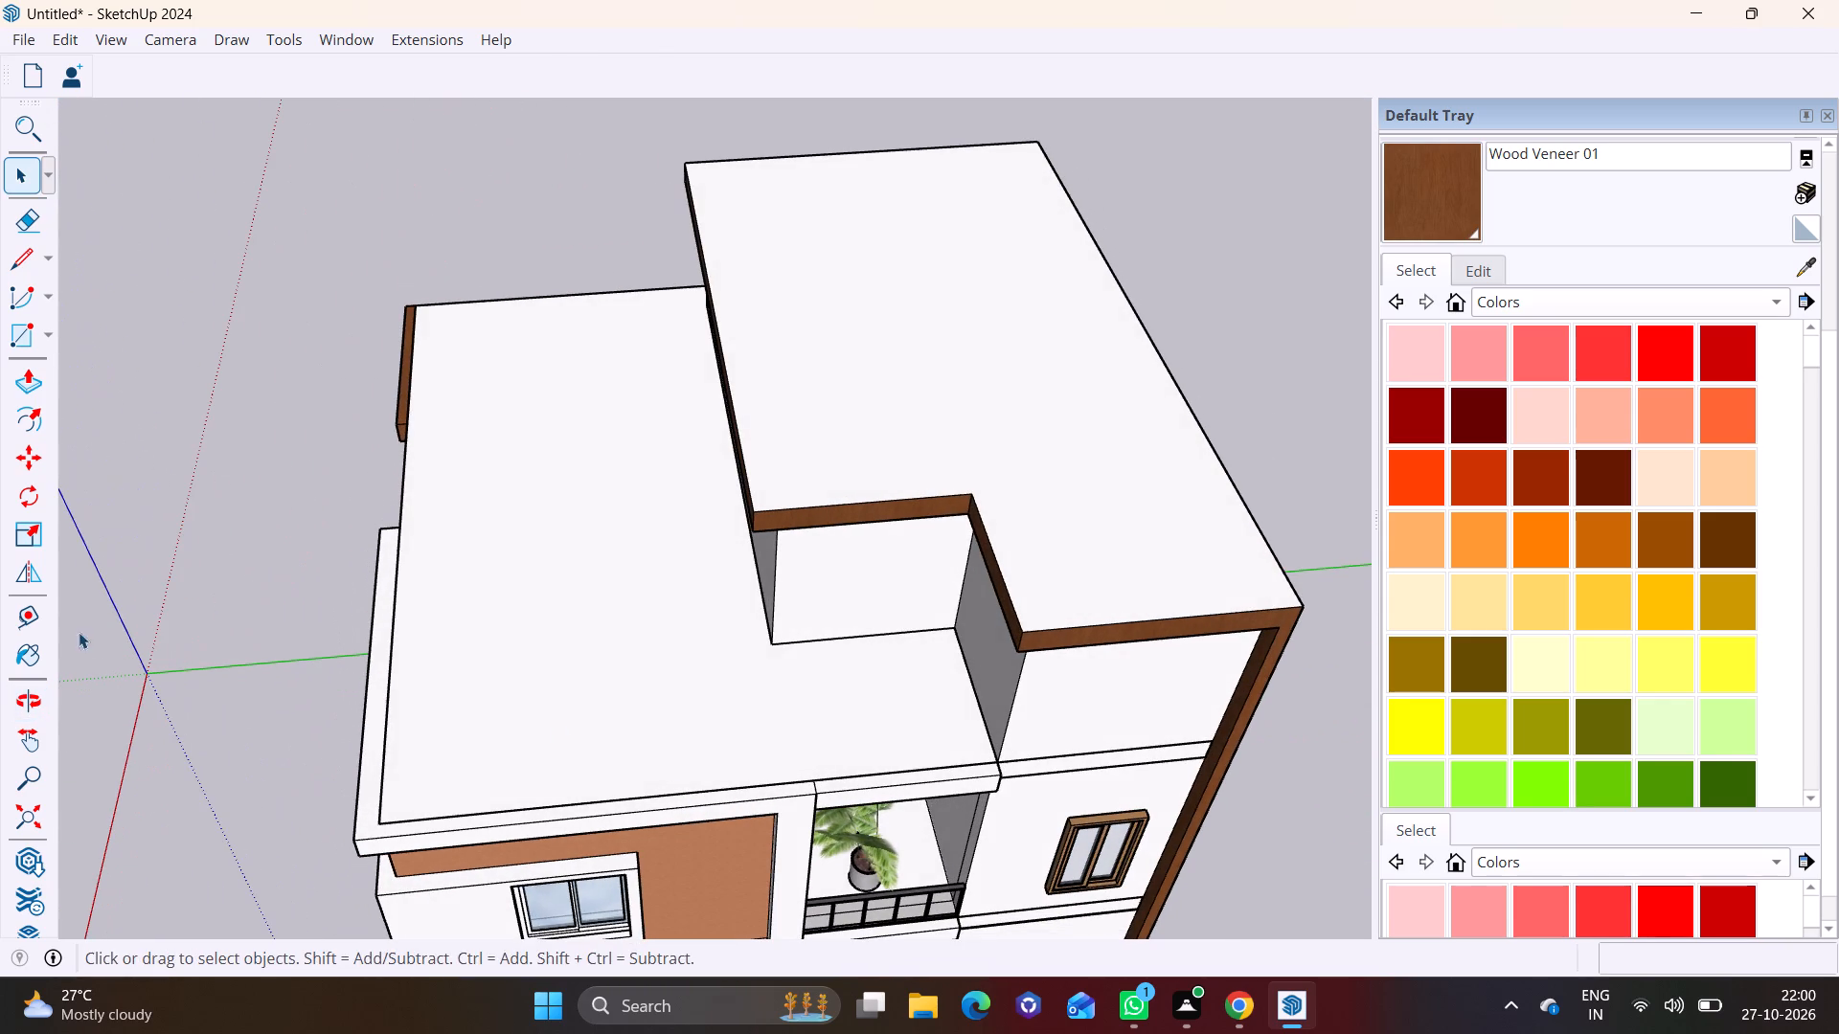
pyautogui.click(41, 333)
pyautogui.click(57, 360)
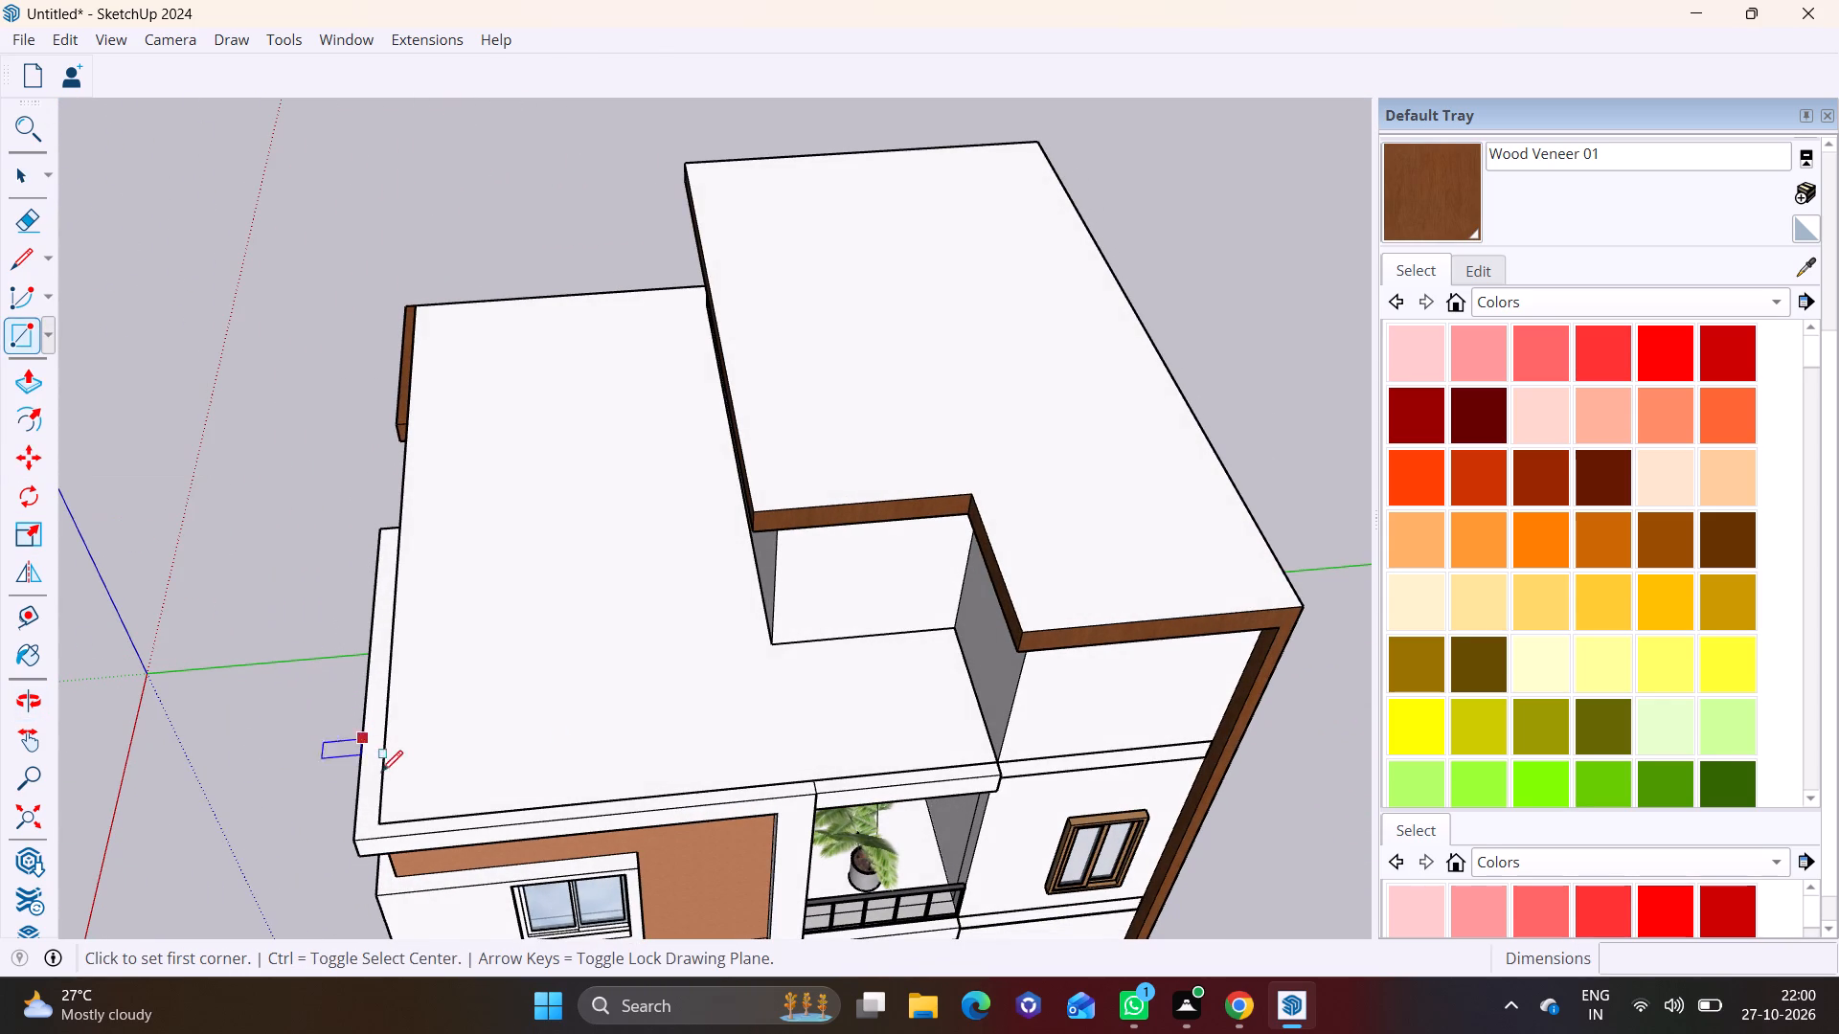
pyautogui.click(383, 818)
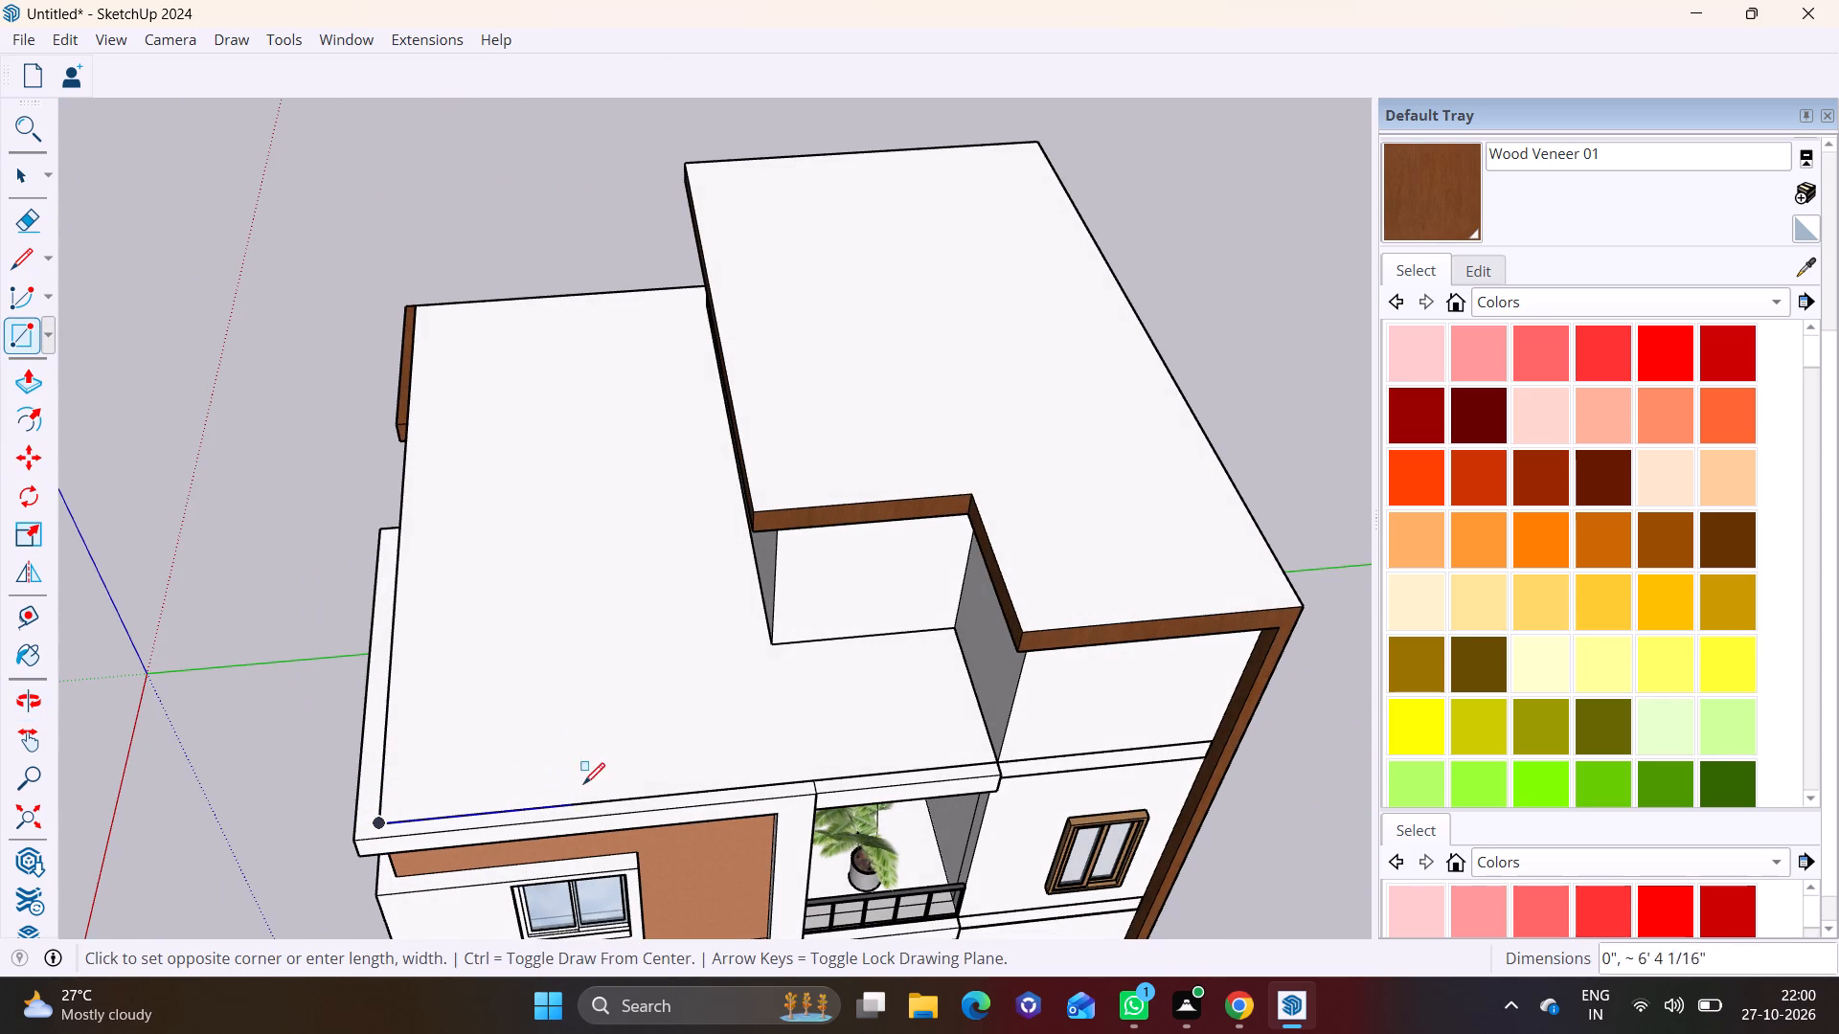
pyautogui.click(683, 765)
# Push/Pull the narrow rectangle on the lower roof's front edge upward to form a low parapet wall.
pyautogui.click(31, 175)
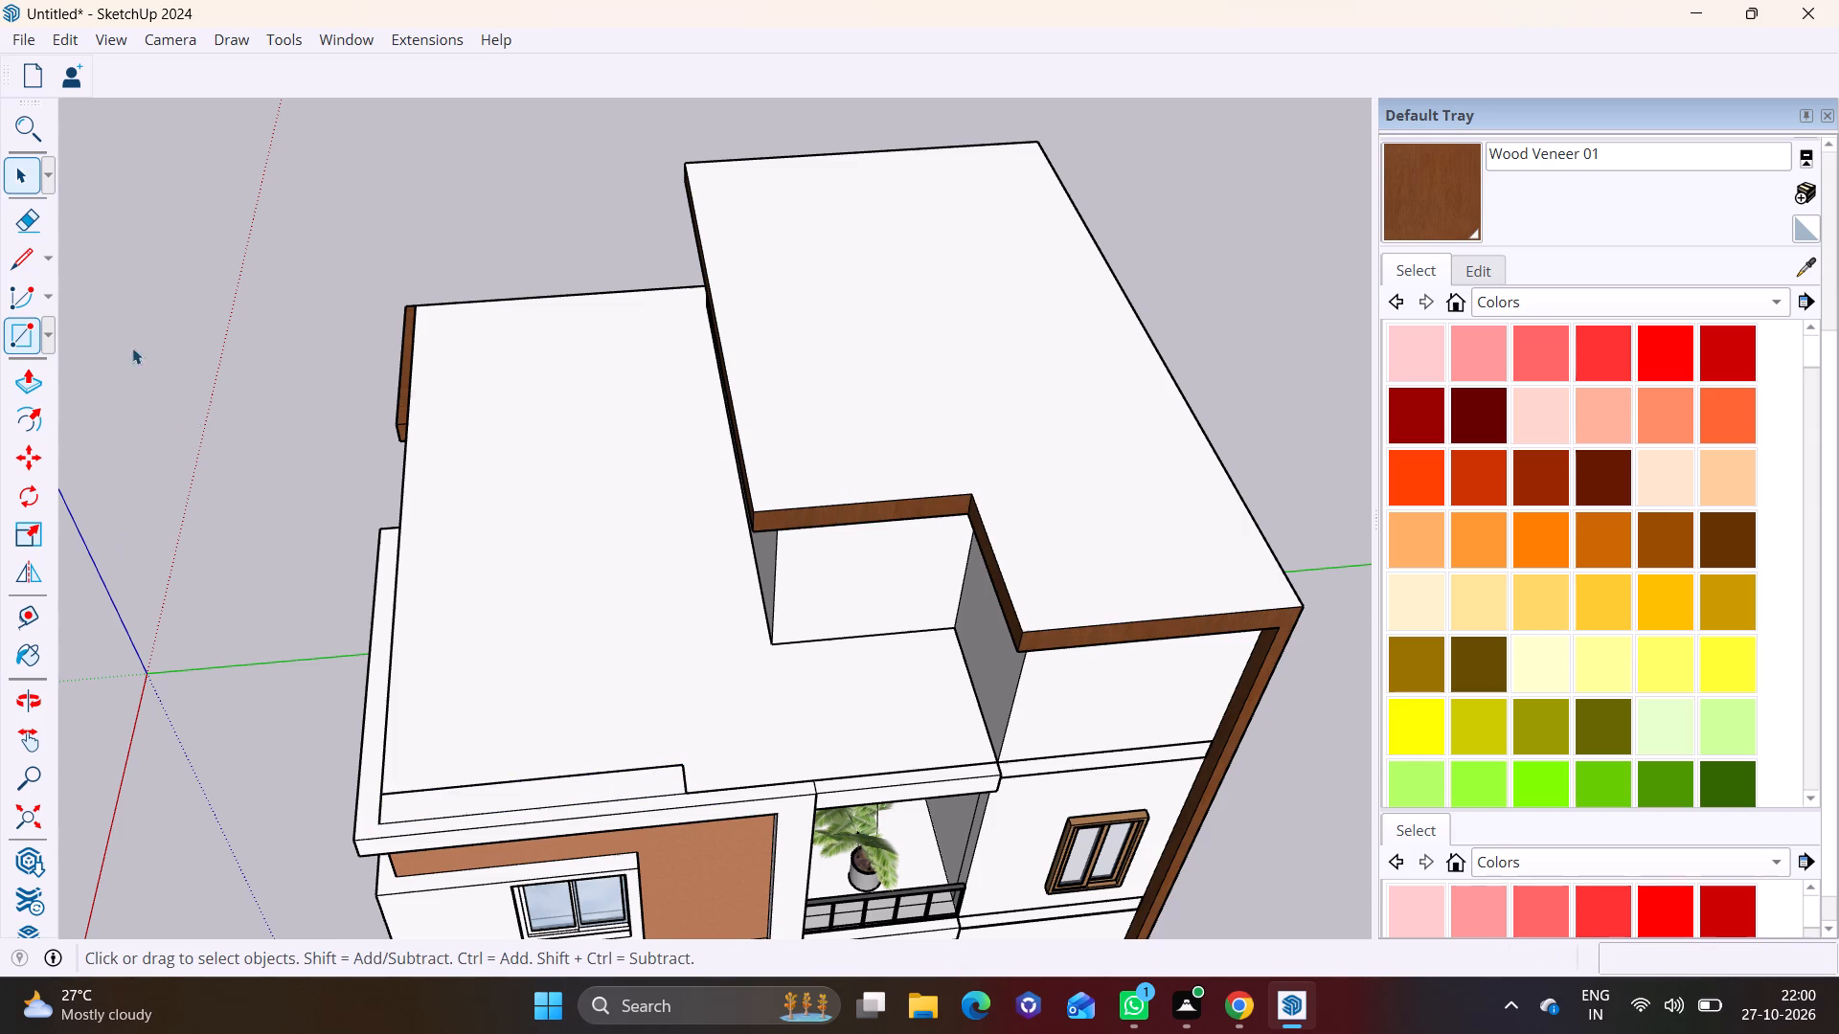
pyautogui.click(451, 803)
pyautogui.click(31, 370)
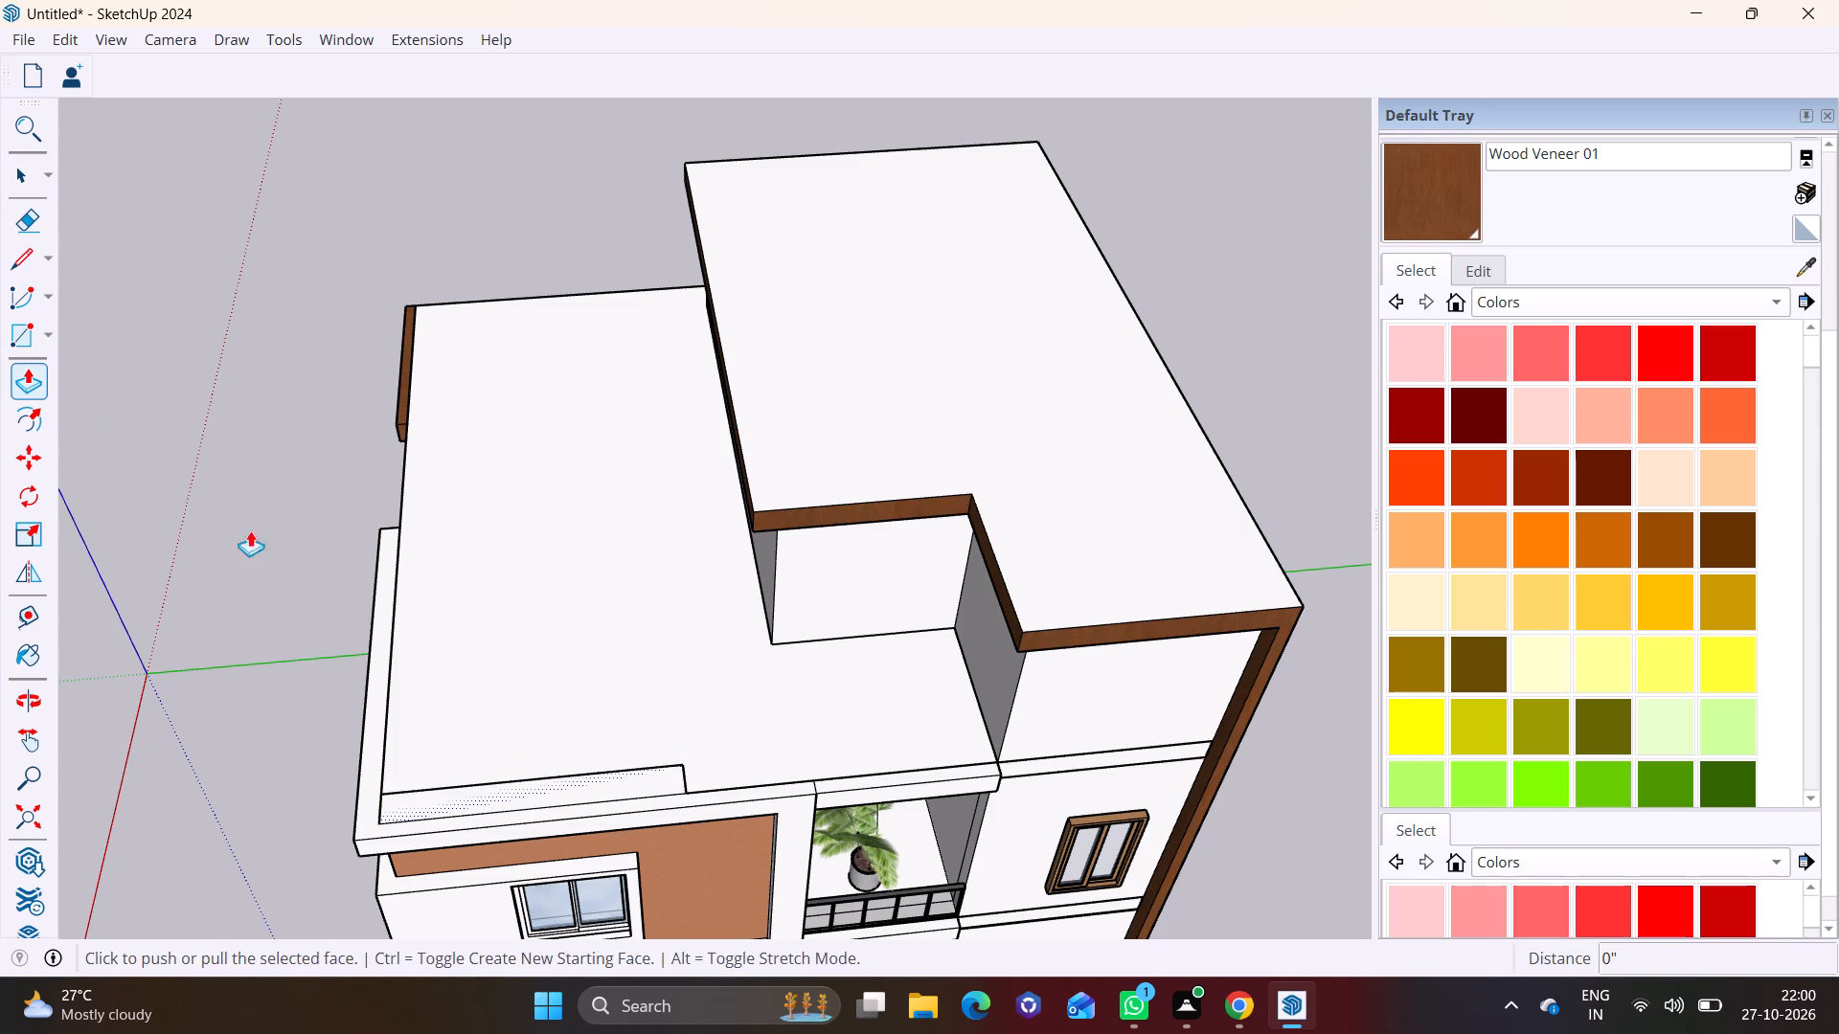
pyautogui.click(561, 788)
pyautogui.click(545, 759)
pyautogui.moveTo(555, 714); pyautogui.dragTo(538, 605, button='middle')
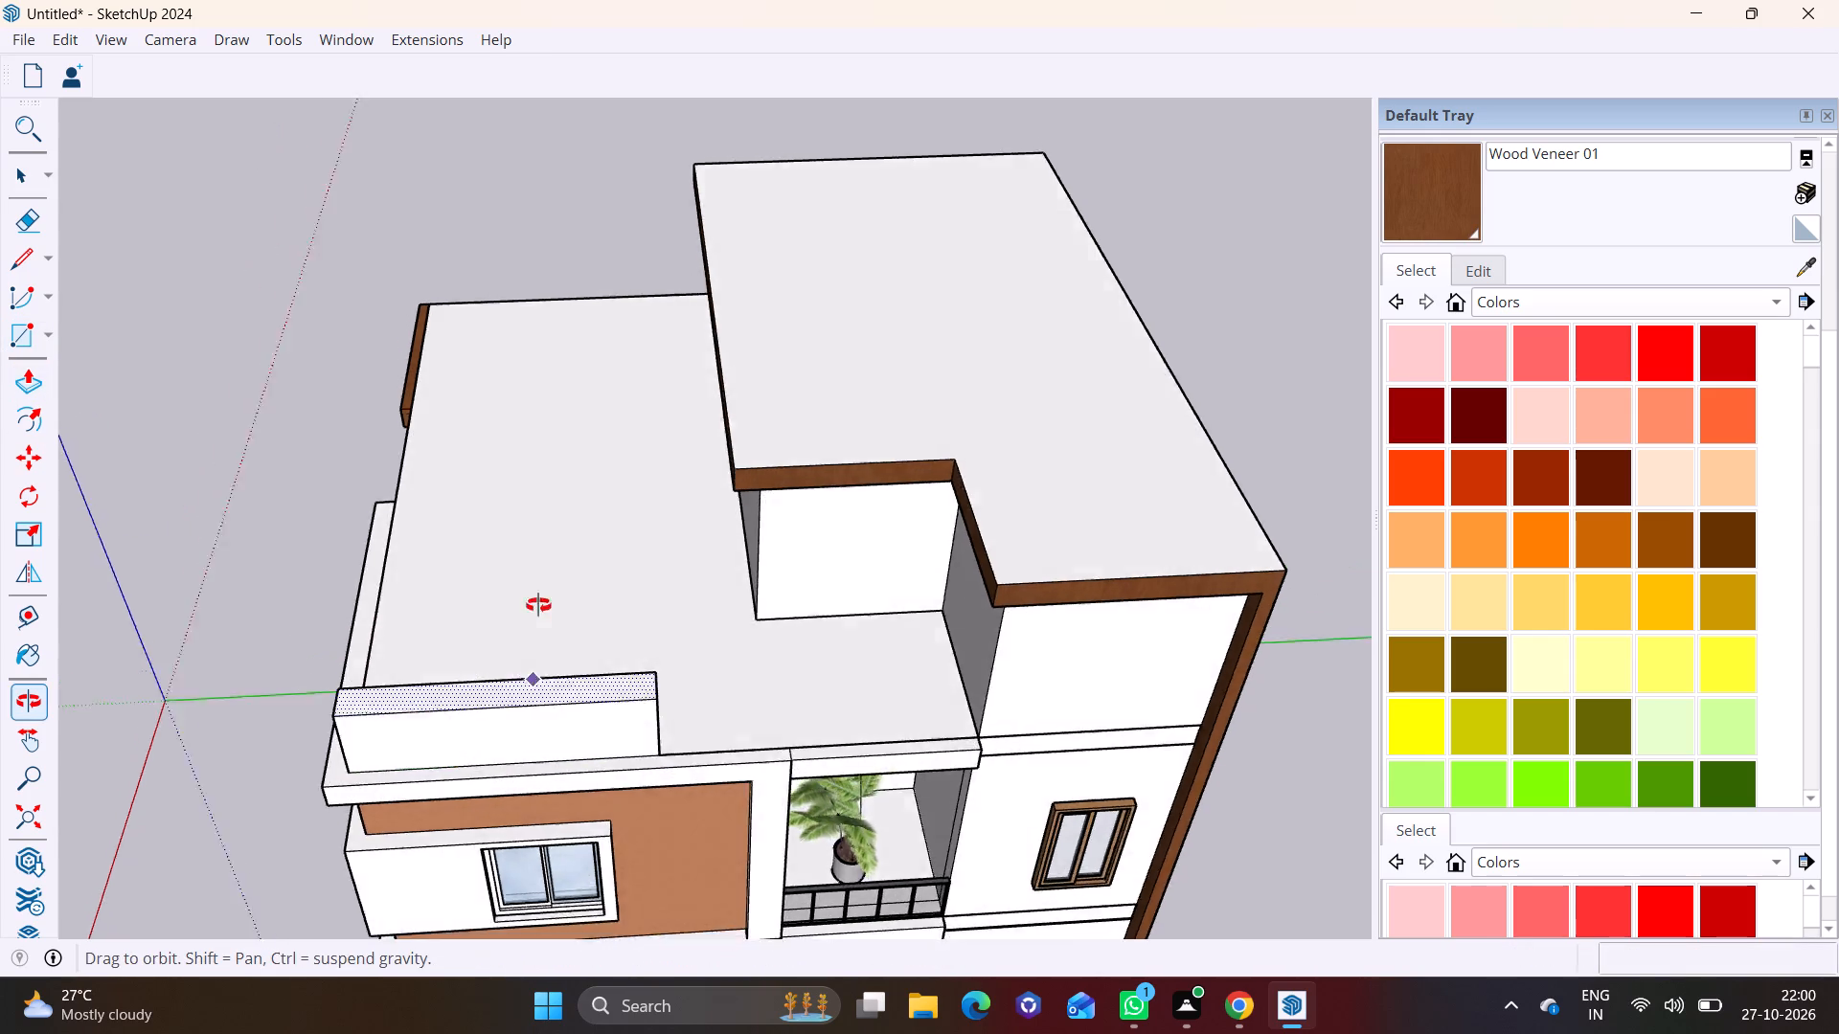
# Draw a vertical line about 2' 11" high on the front parapet's inner face, just in from the outer corner.
pyautogui.moveTo(538, 605); pyautogui.dragTo(573, 470, button='middle')
pyautogui.moveTo(419, 487); pyautogui.dragTo(1122, 506, button='middle')
pyautogui.moveTo(937, 530); pyautogui.dragTo(1266, 561, button='middle')
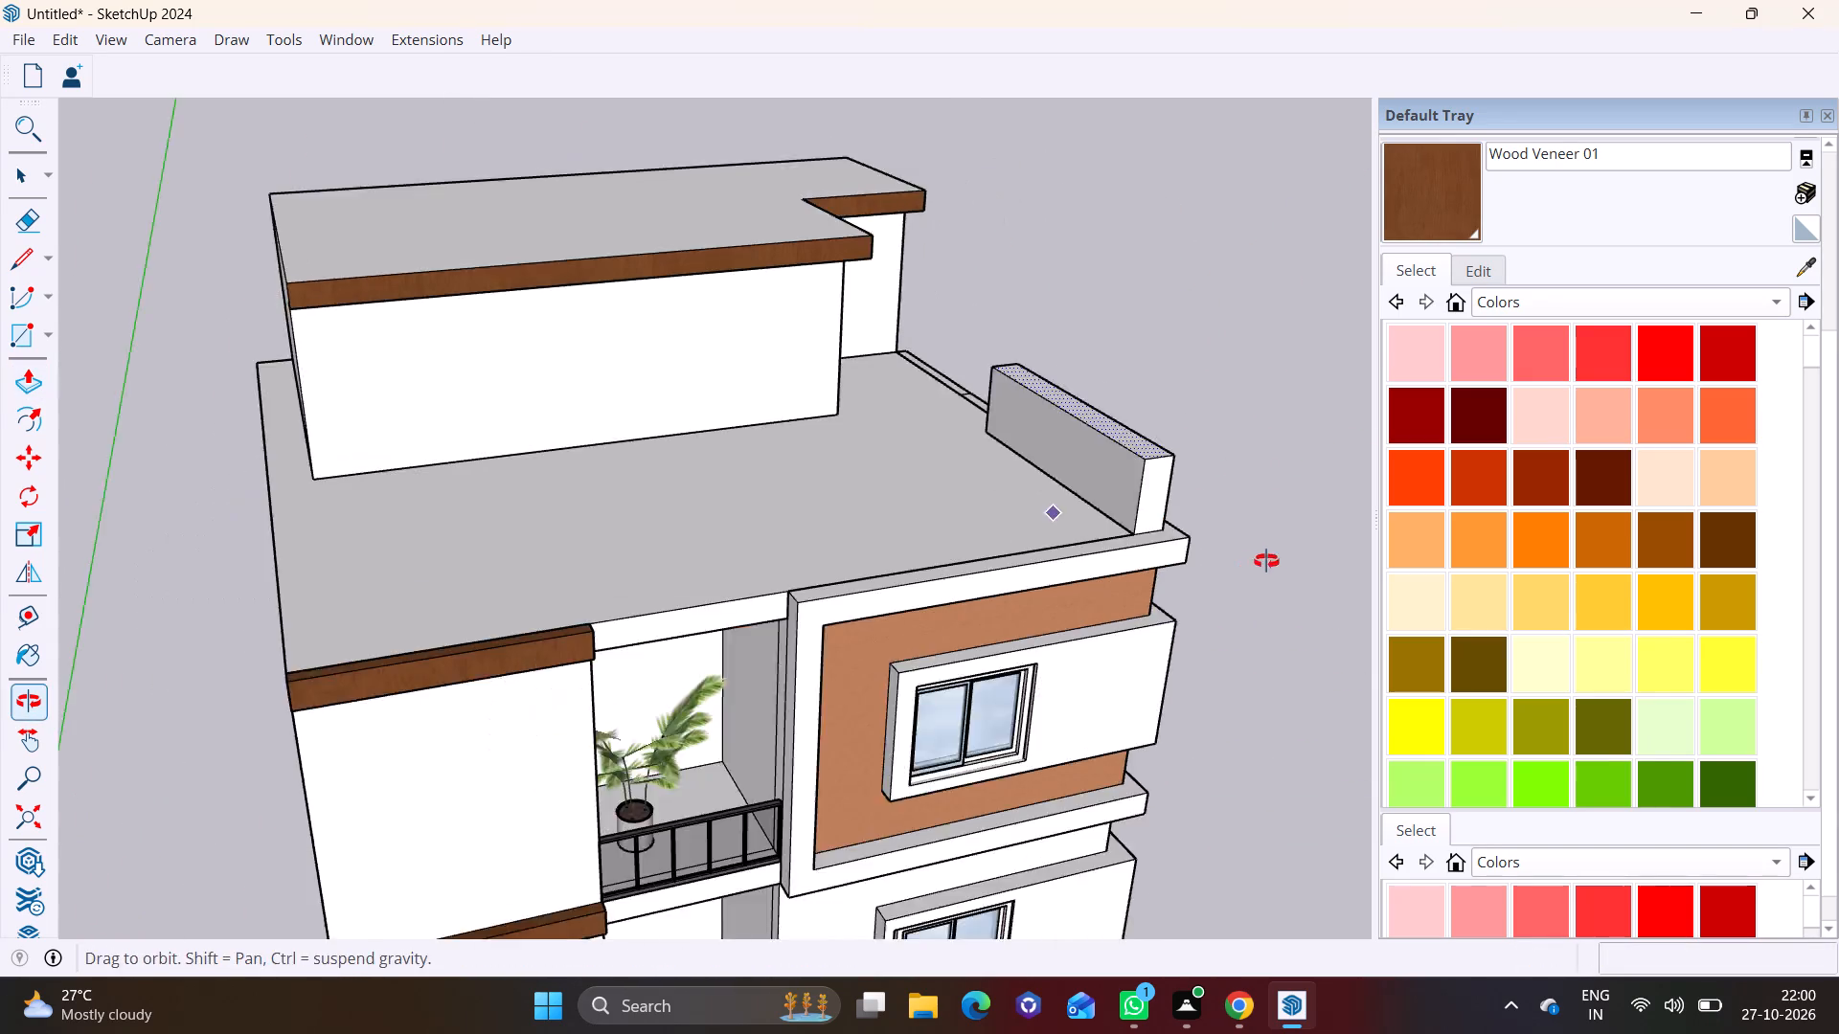
pyautogui.moveTo(1266, 561); pyautogui.dragTo(1281, 551, button='middle')
pyautogui.scroll(5, 1143, 462)
pyautogui.click(26, 256)
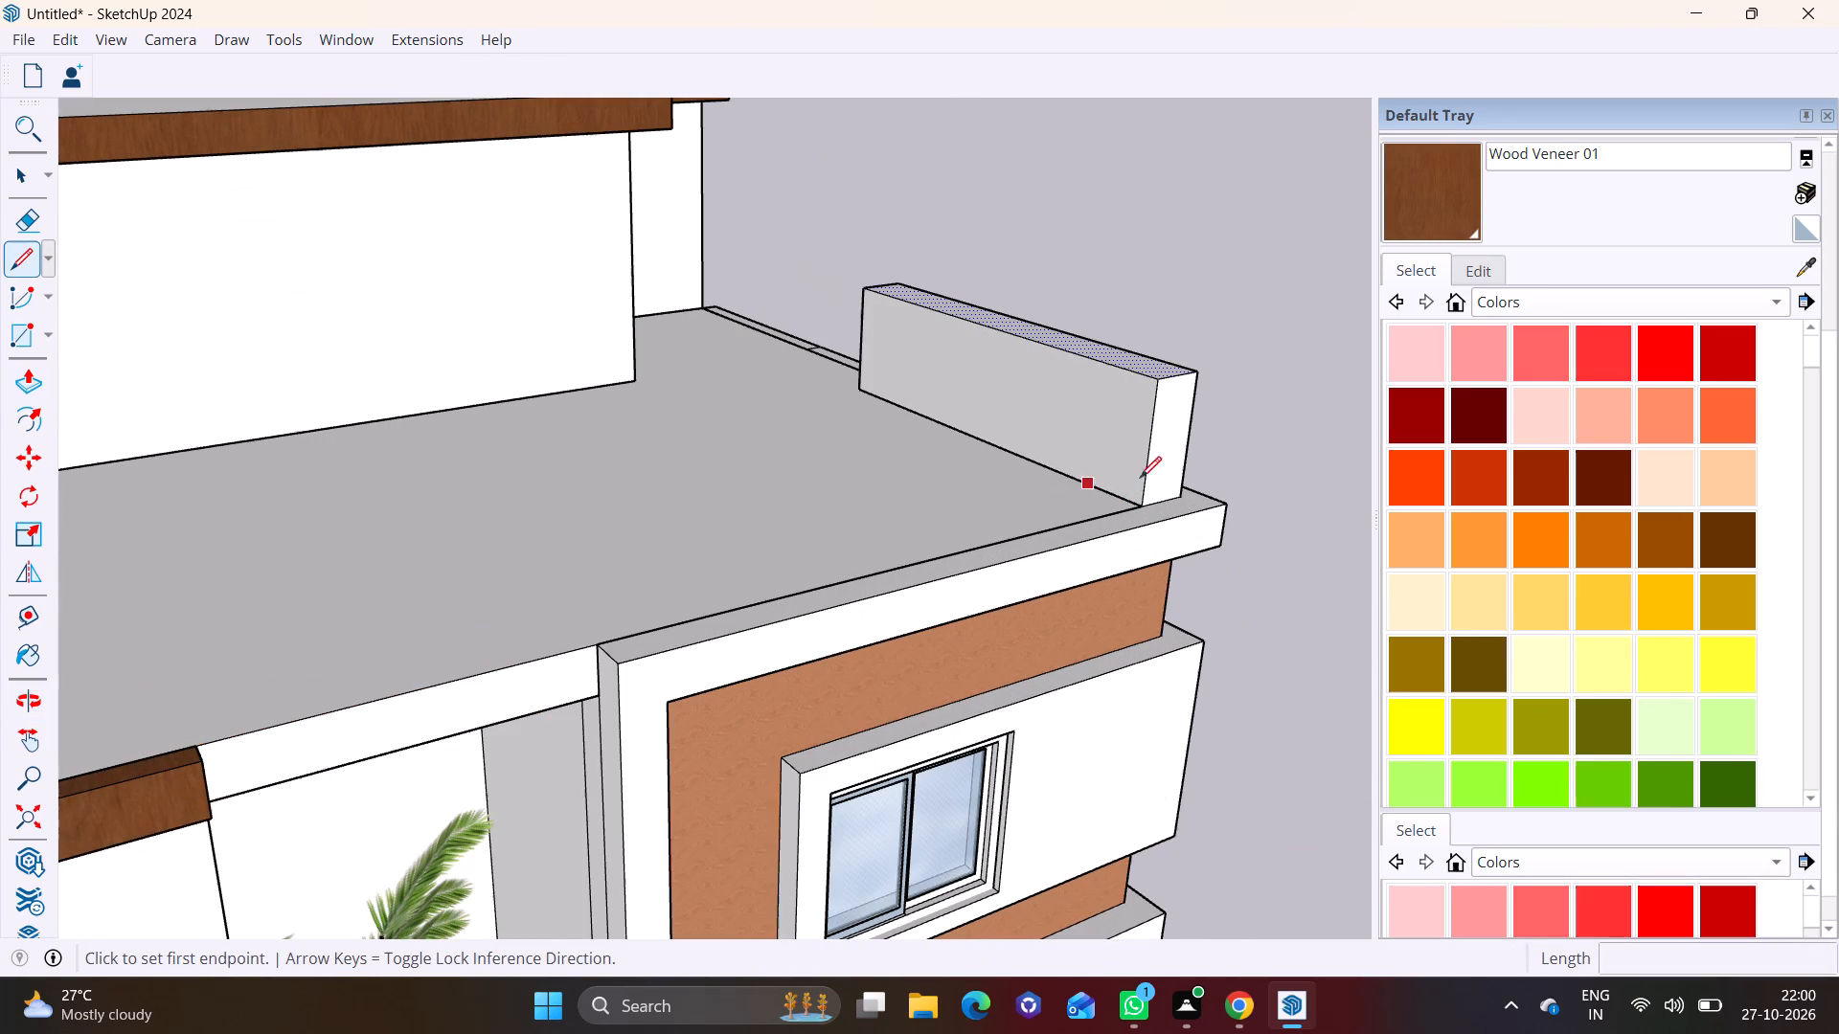
pyautogui.click(1118, 496)
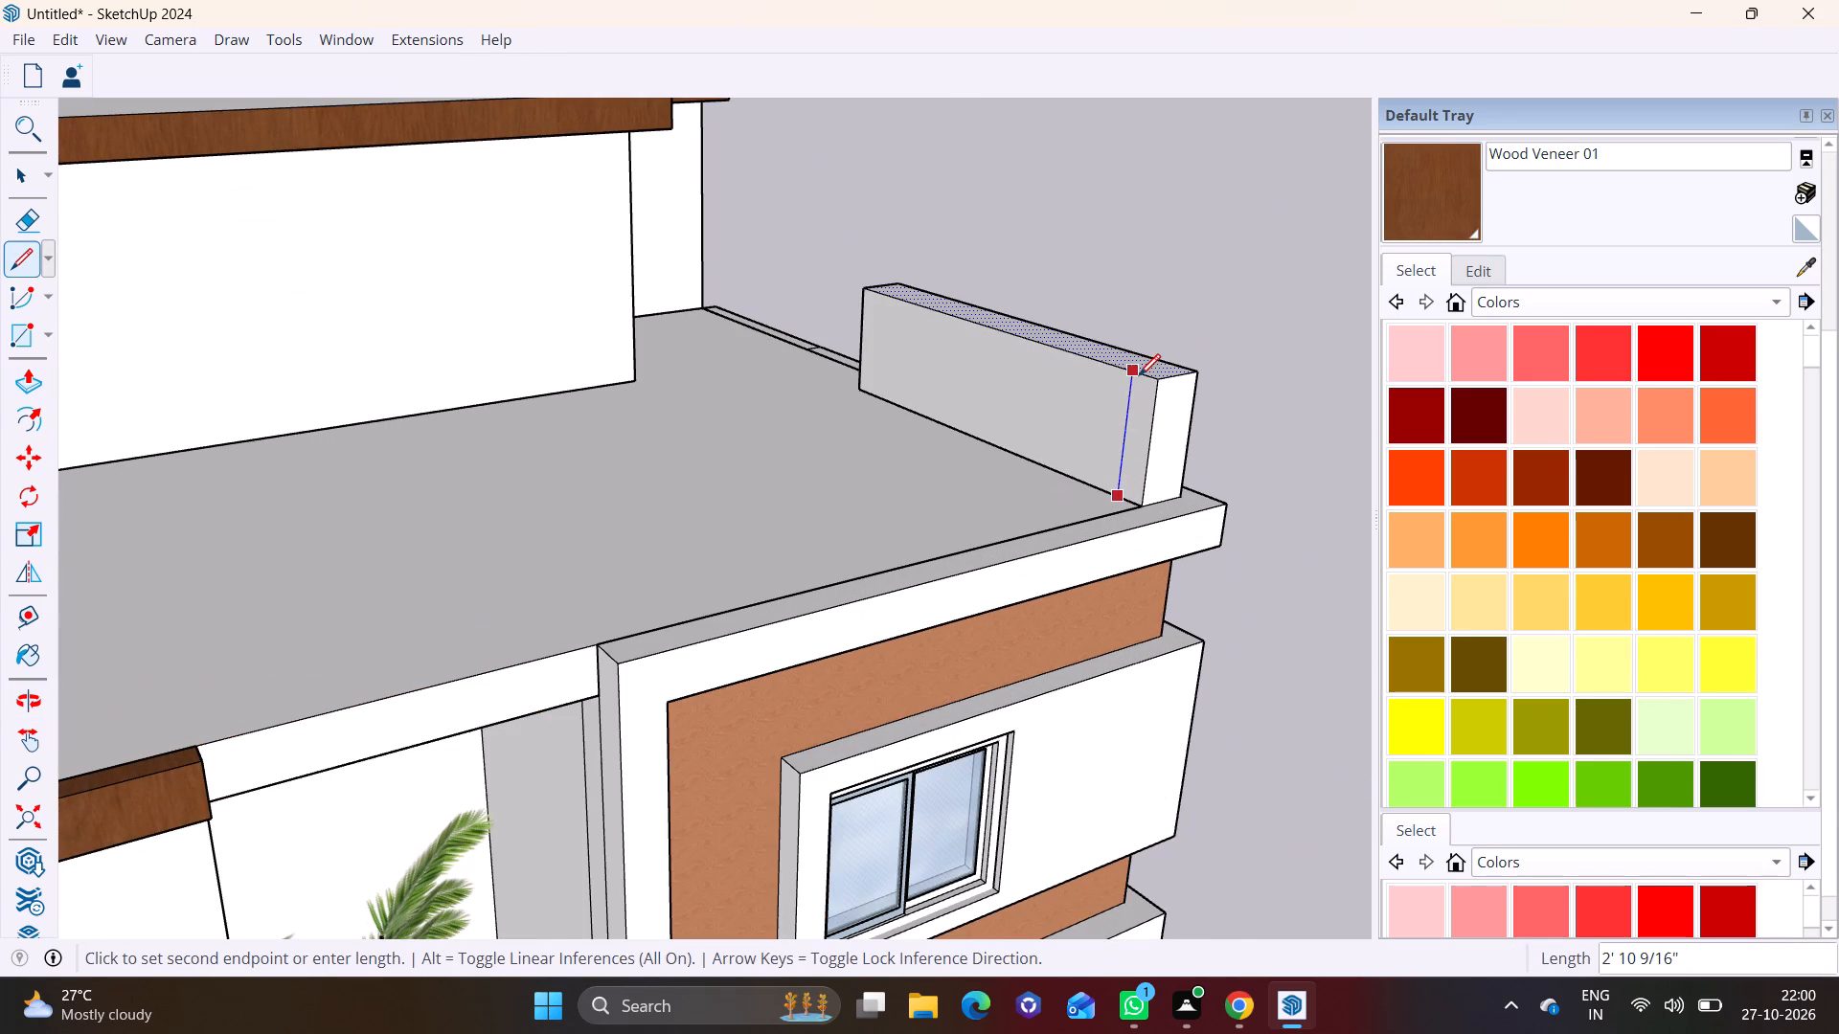
pyautogui.click(1139, 375)
# Push/Pull the narrow strip at the parapet's outer corner about 28' 10" to run a parapet along the lower roof's side edge.
pyautogui.click(13, 170)
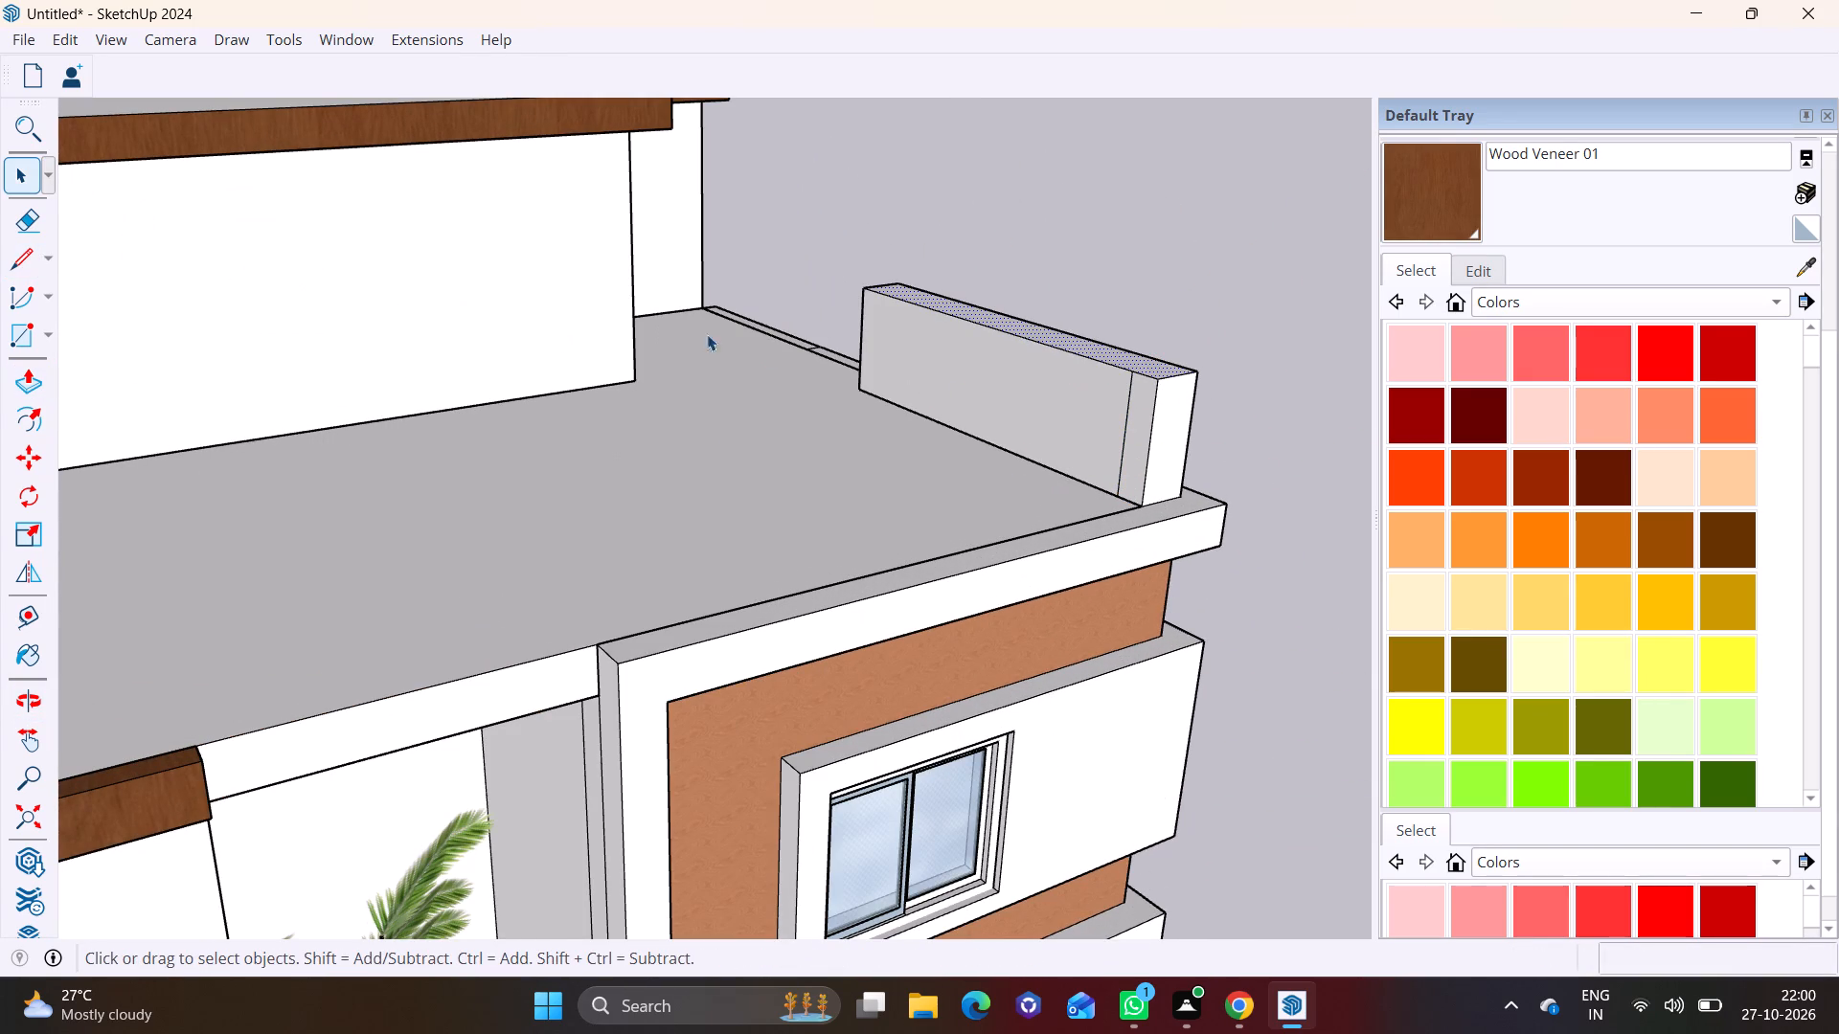
pyautogui.click(1143, 417)
pyautogui.click(22, 369)
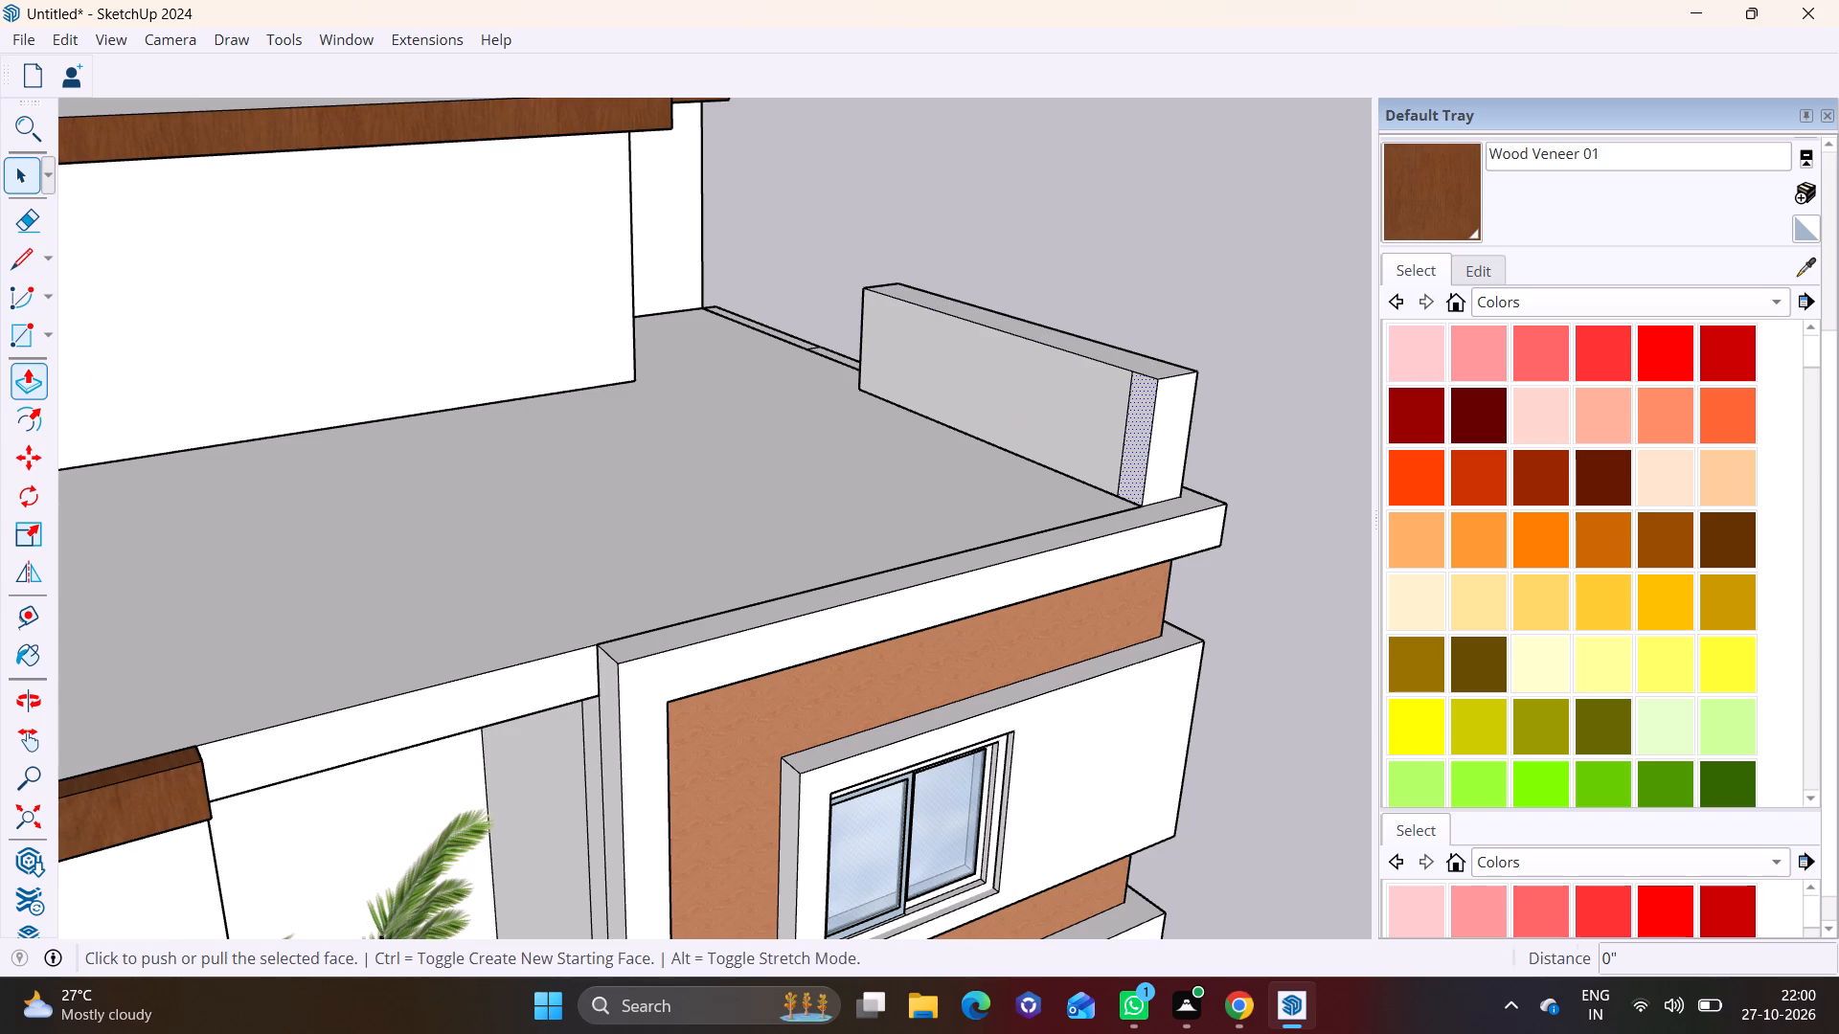
pyautogui.click(1133, 448)
pyautogui.scroll(-3, 774, 499)
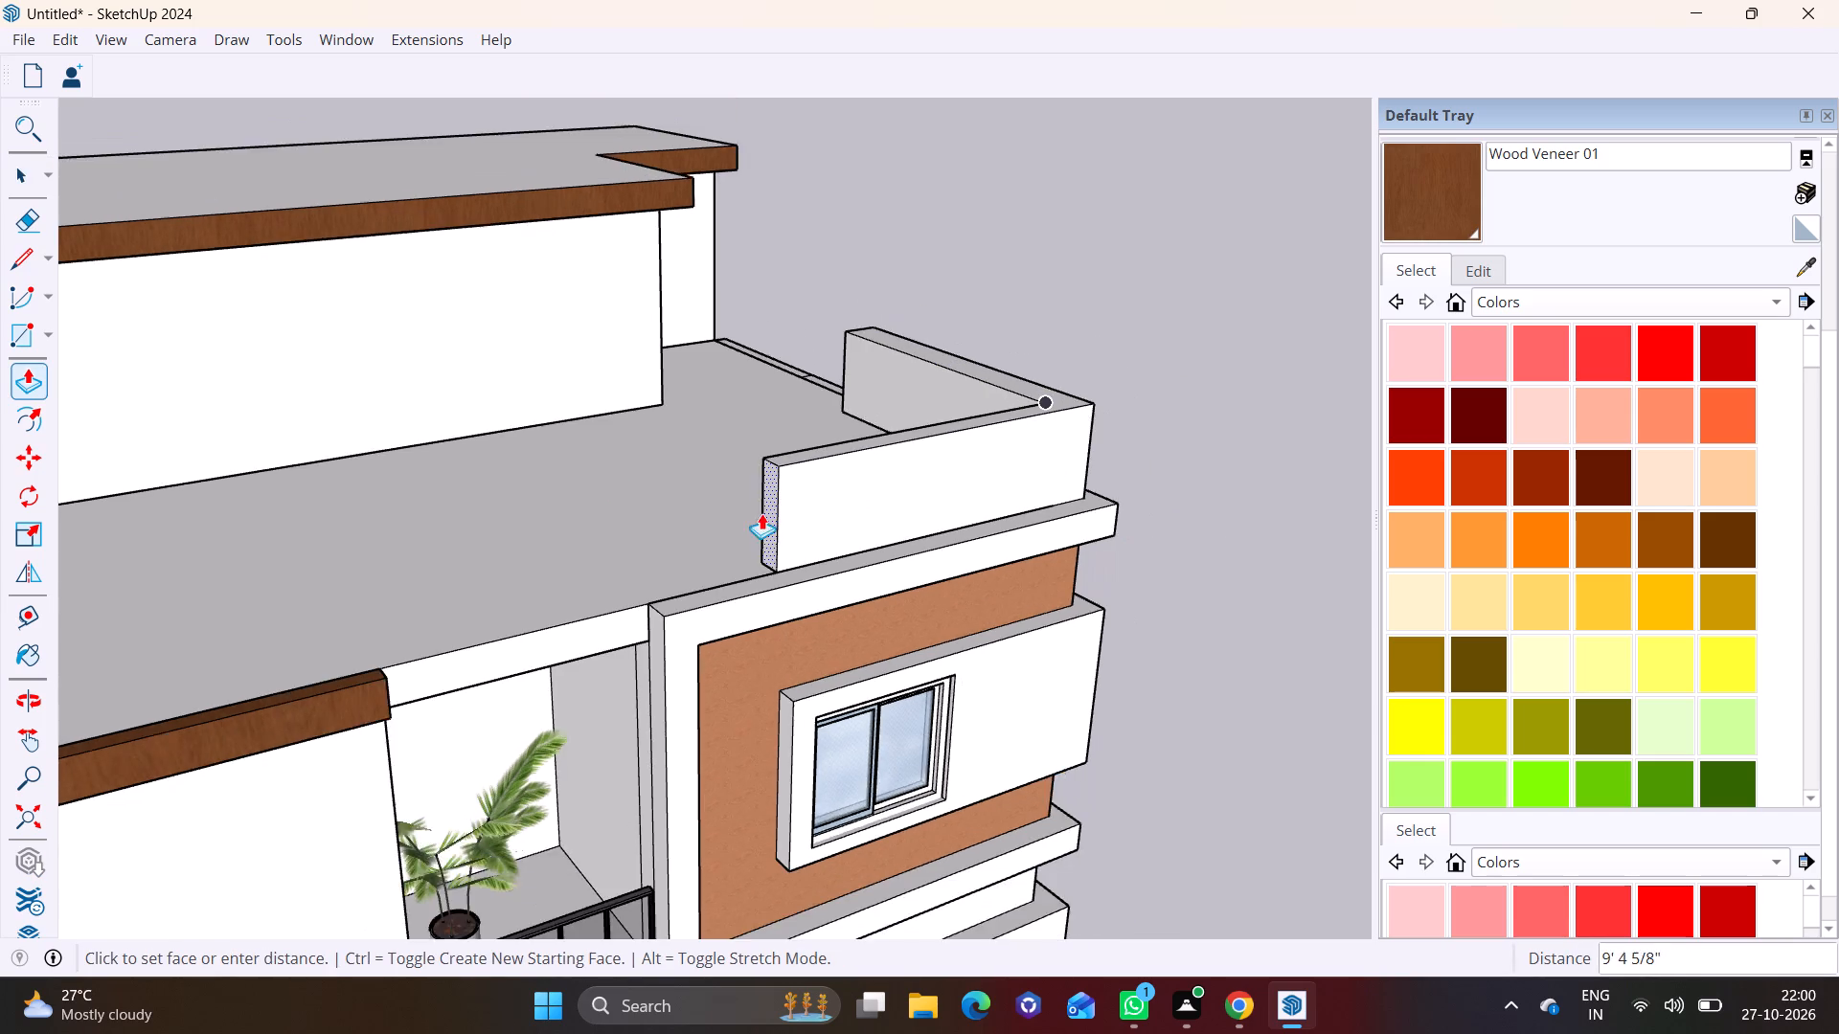
pyautogui.scroll(-5, 761, 513)
pyautogui.keyDown('shift'); pyautogui.moveTo(718, 538); pyautogui.dragTo(919, 461, button='middle'); pyautogui.keyUp('shift')
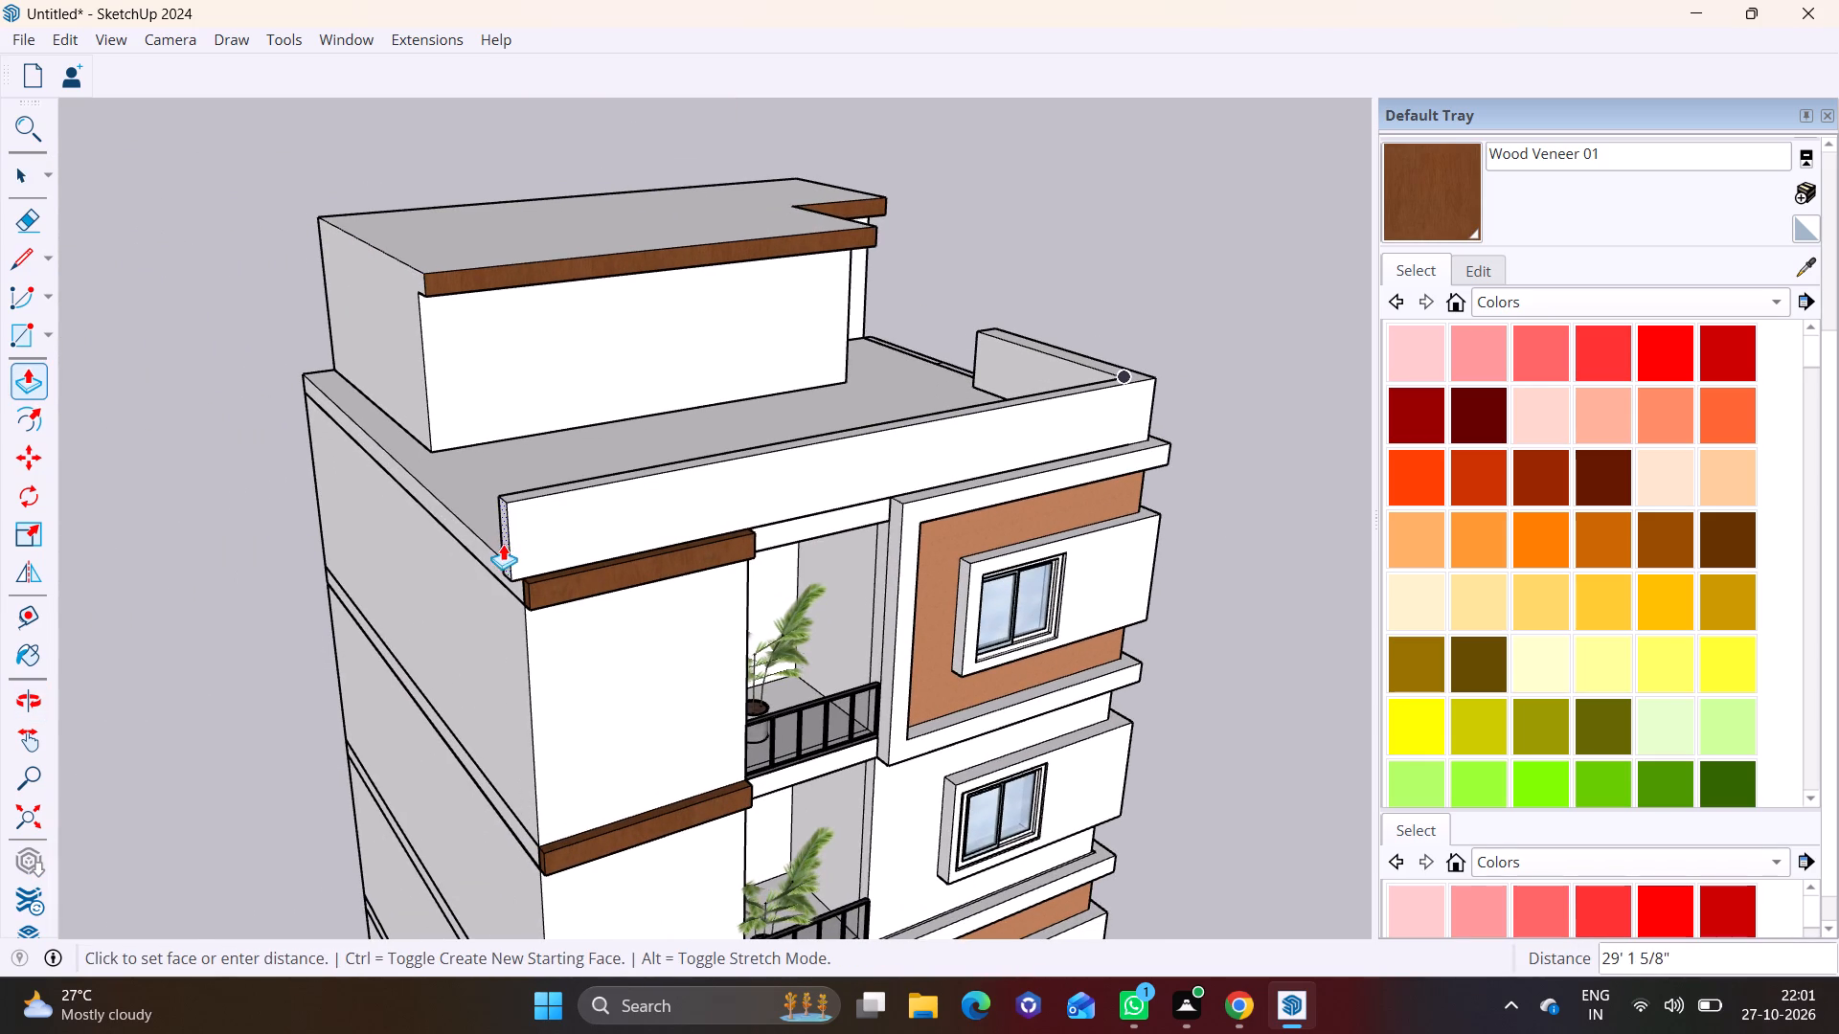
pyautogui.click(524, 606)
# Draw a full-height vertical line on the side parapet's inner face, just in from its far end.
pyautogui.moveTo(534, 591); pyautogui.dragTo(1106, 579, button='middle')
pyautogui.scroll(1, 1088, 531)
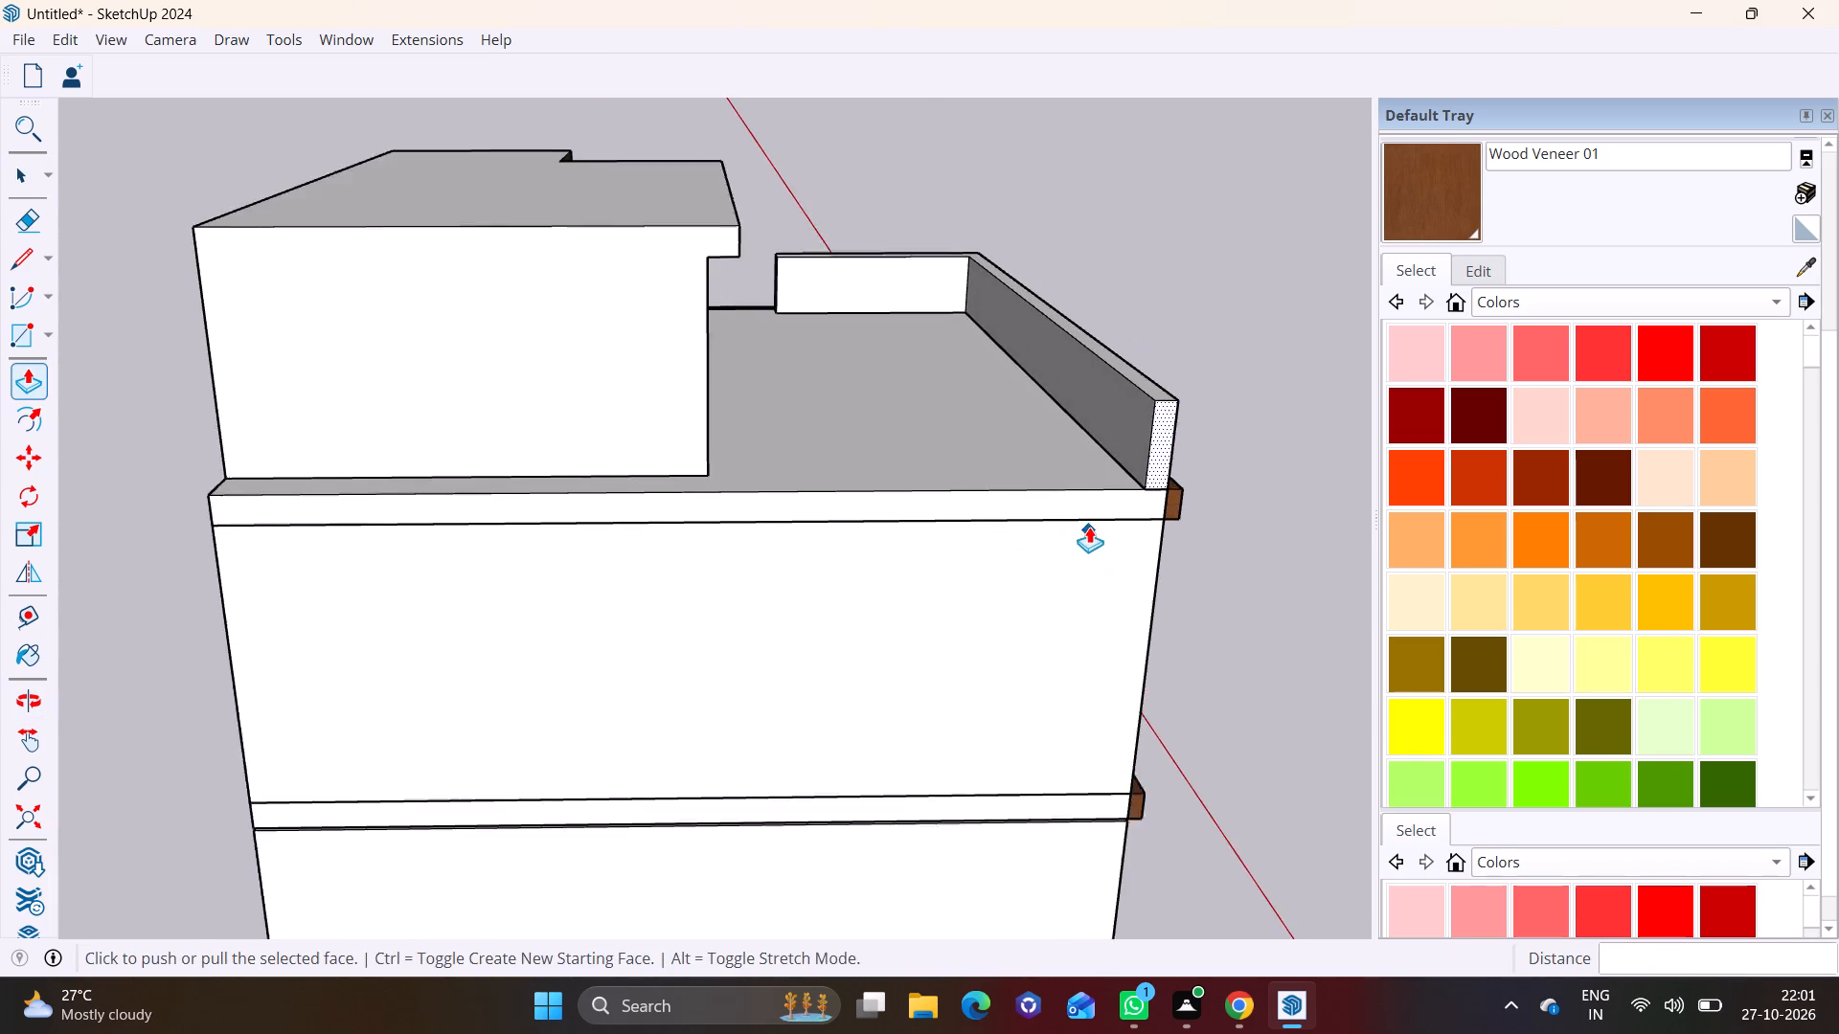
pyautogui.scroll(3, 1089, 527)
pyautogui.moveTo(1087, 519); pyautogui.dragTo(494, 512, button='middle')
pyautogui.moveTo(492, 512); pyautogui.dragTo(918, 512, button='middle')
pyautogui.scroll(3, 977, 455)
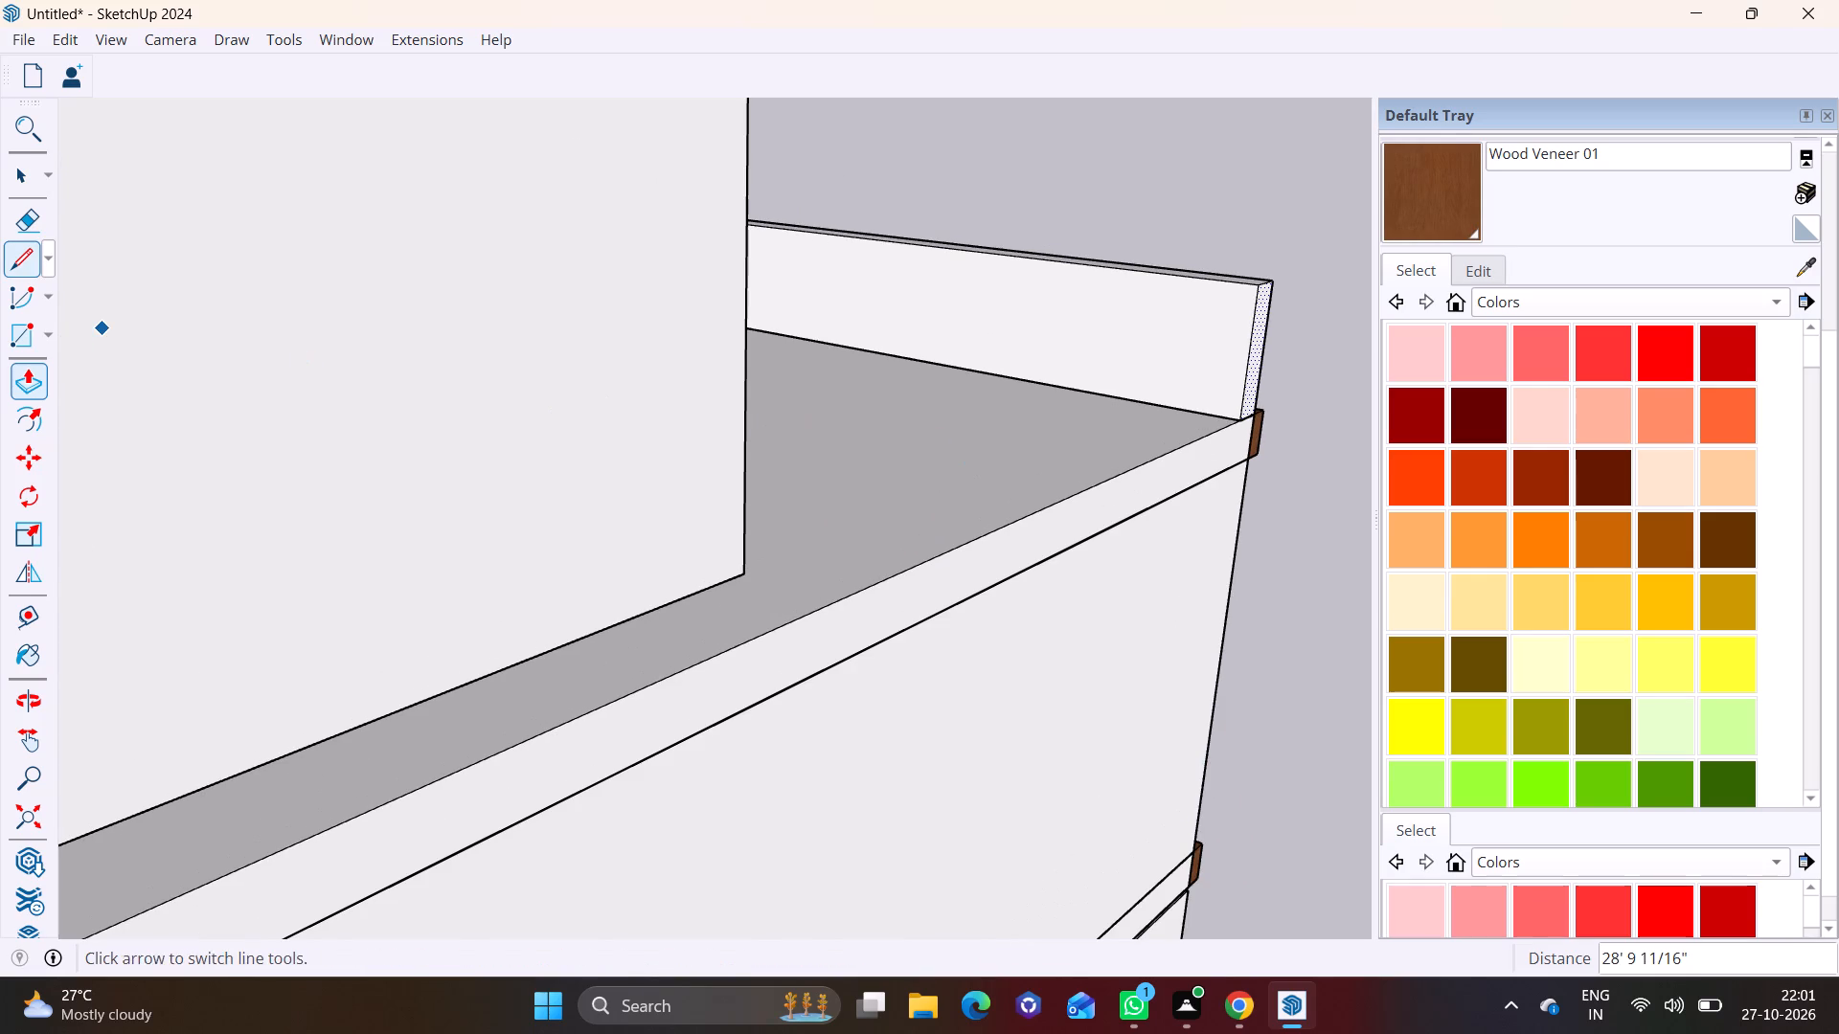
pyautogui.click(11, 256)
pyautogui.click(1213, 409)
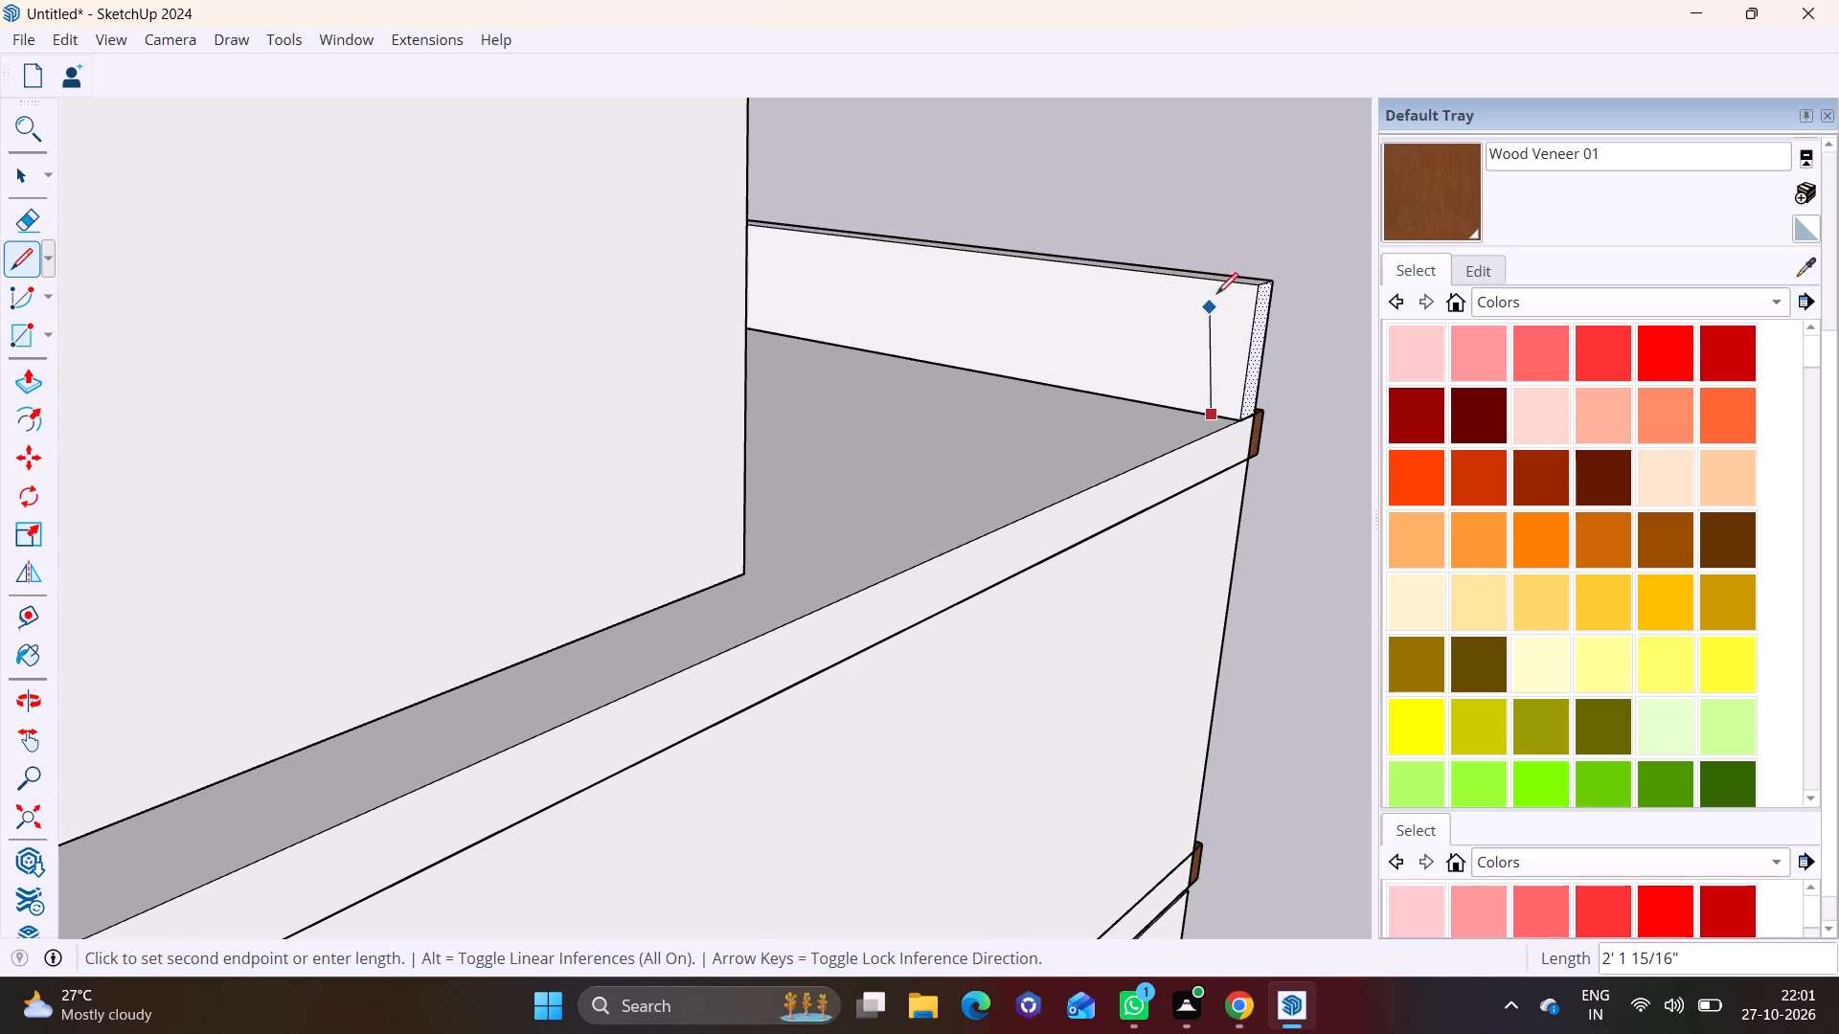
pyautogui.click(1233, 276)
# Push/Pull the strip at the side parapet's far end about 29' 3" to extend the parapet along the roof's rear edge.
pyautogui.press('space')
pyautogui.click(1237, 330)
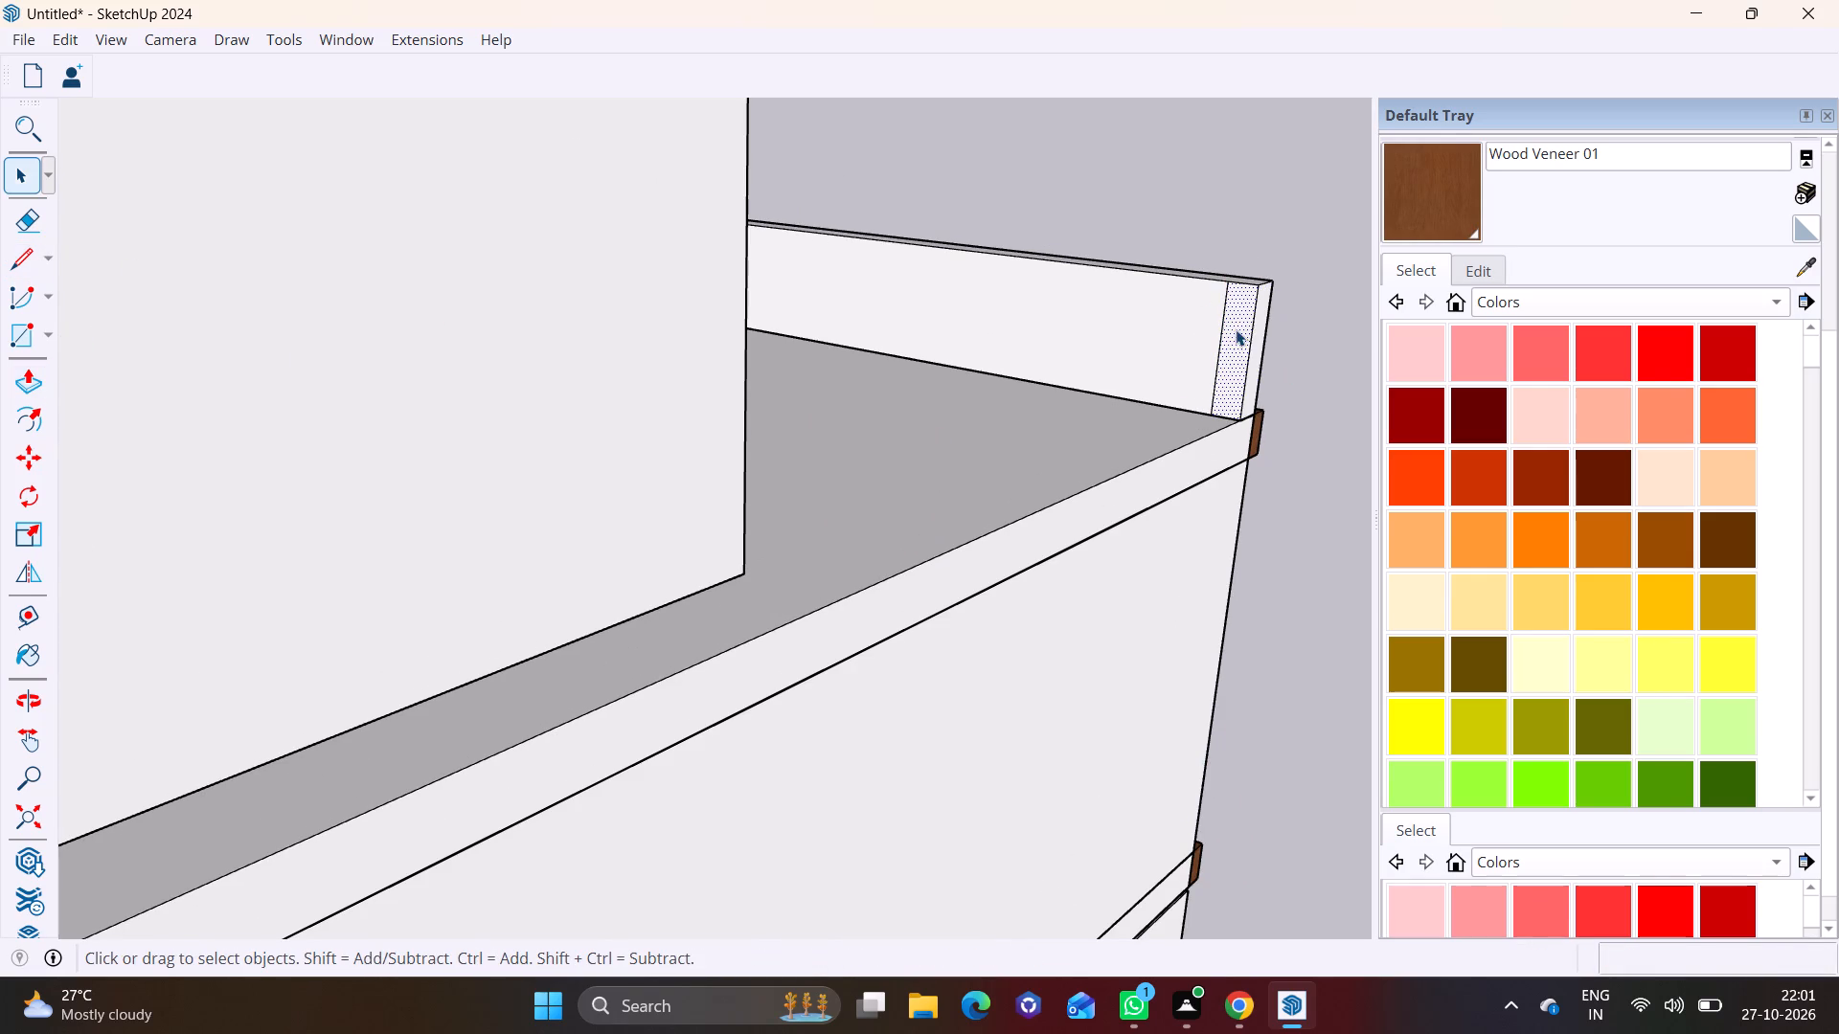
pyautogui.click(30, 390)
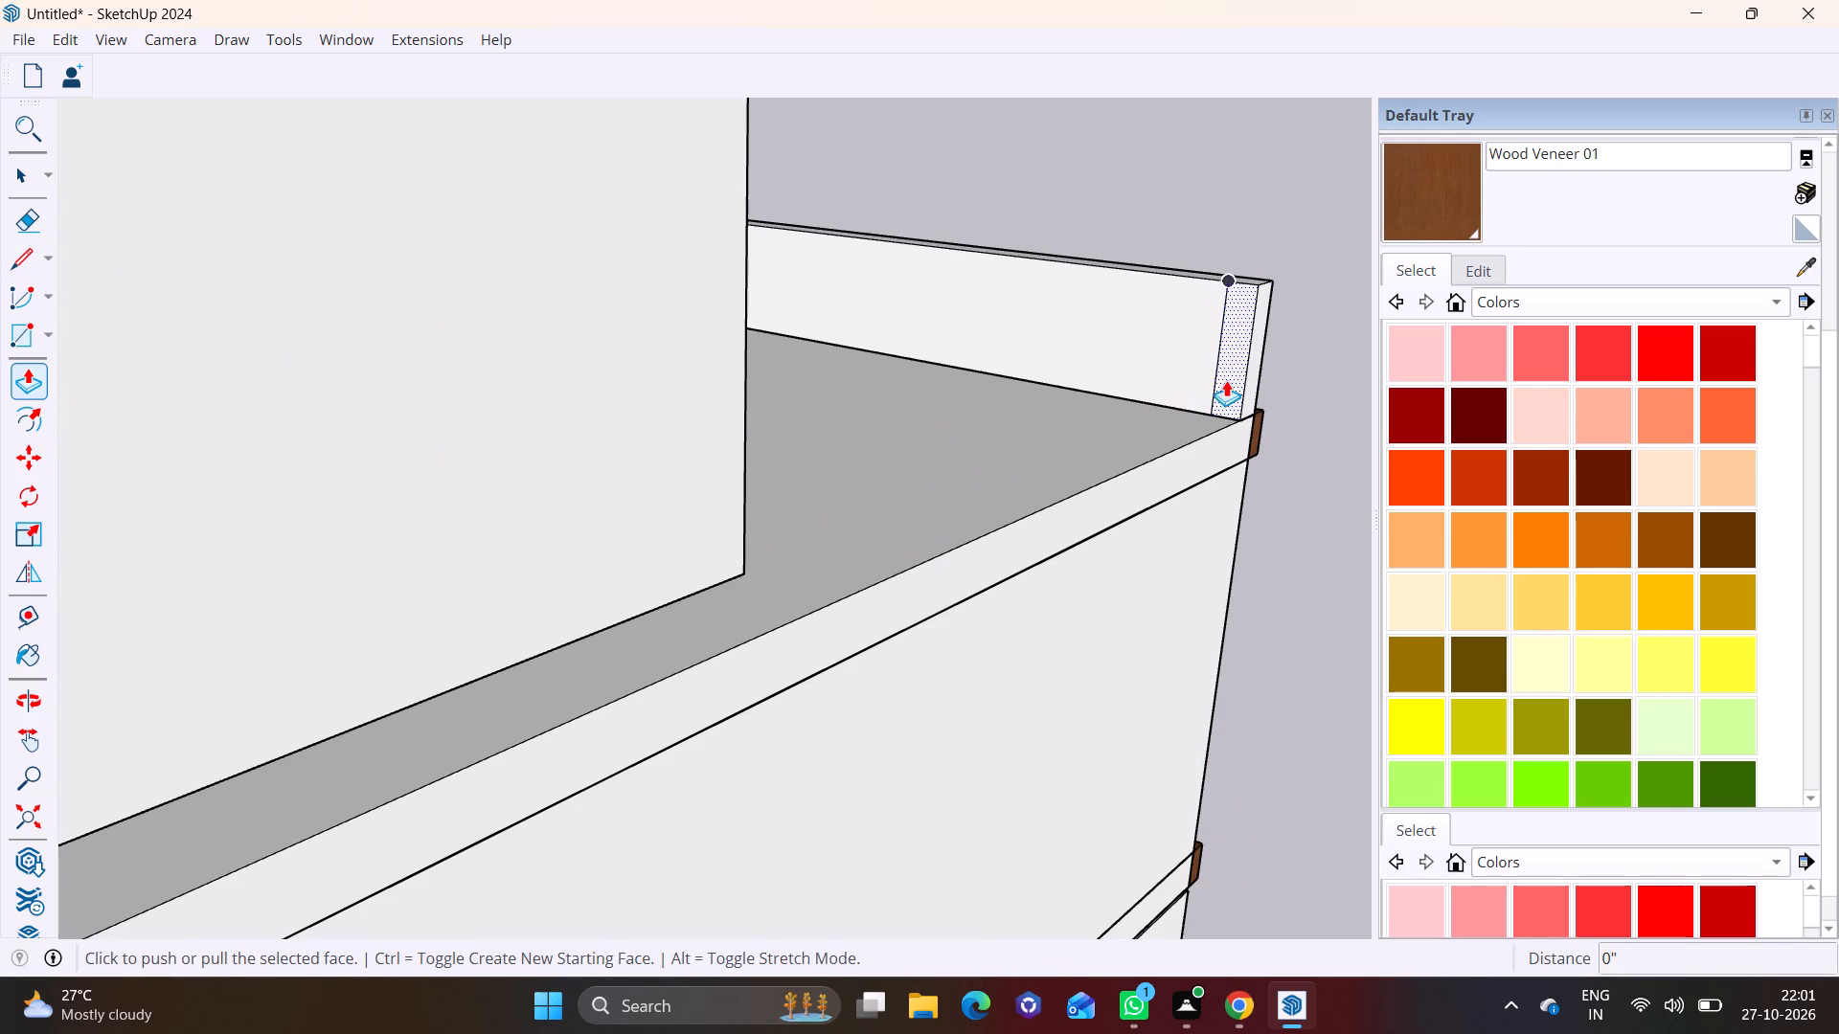
pyautogui.click(1226, 380)
pyautogui.scroll(-7, 730, 572)
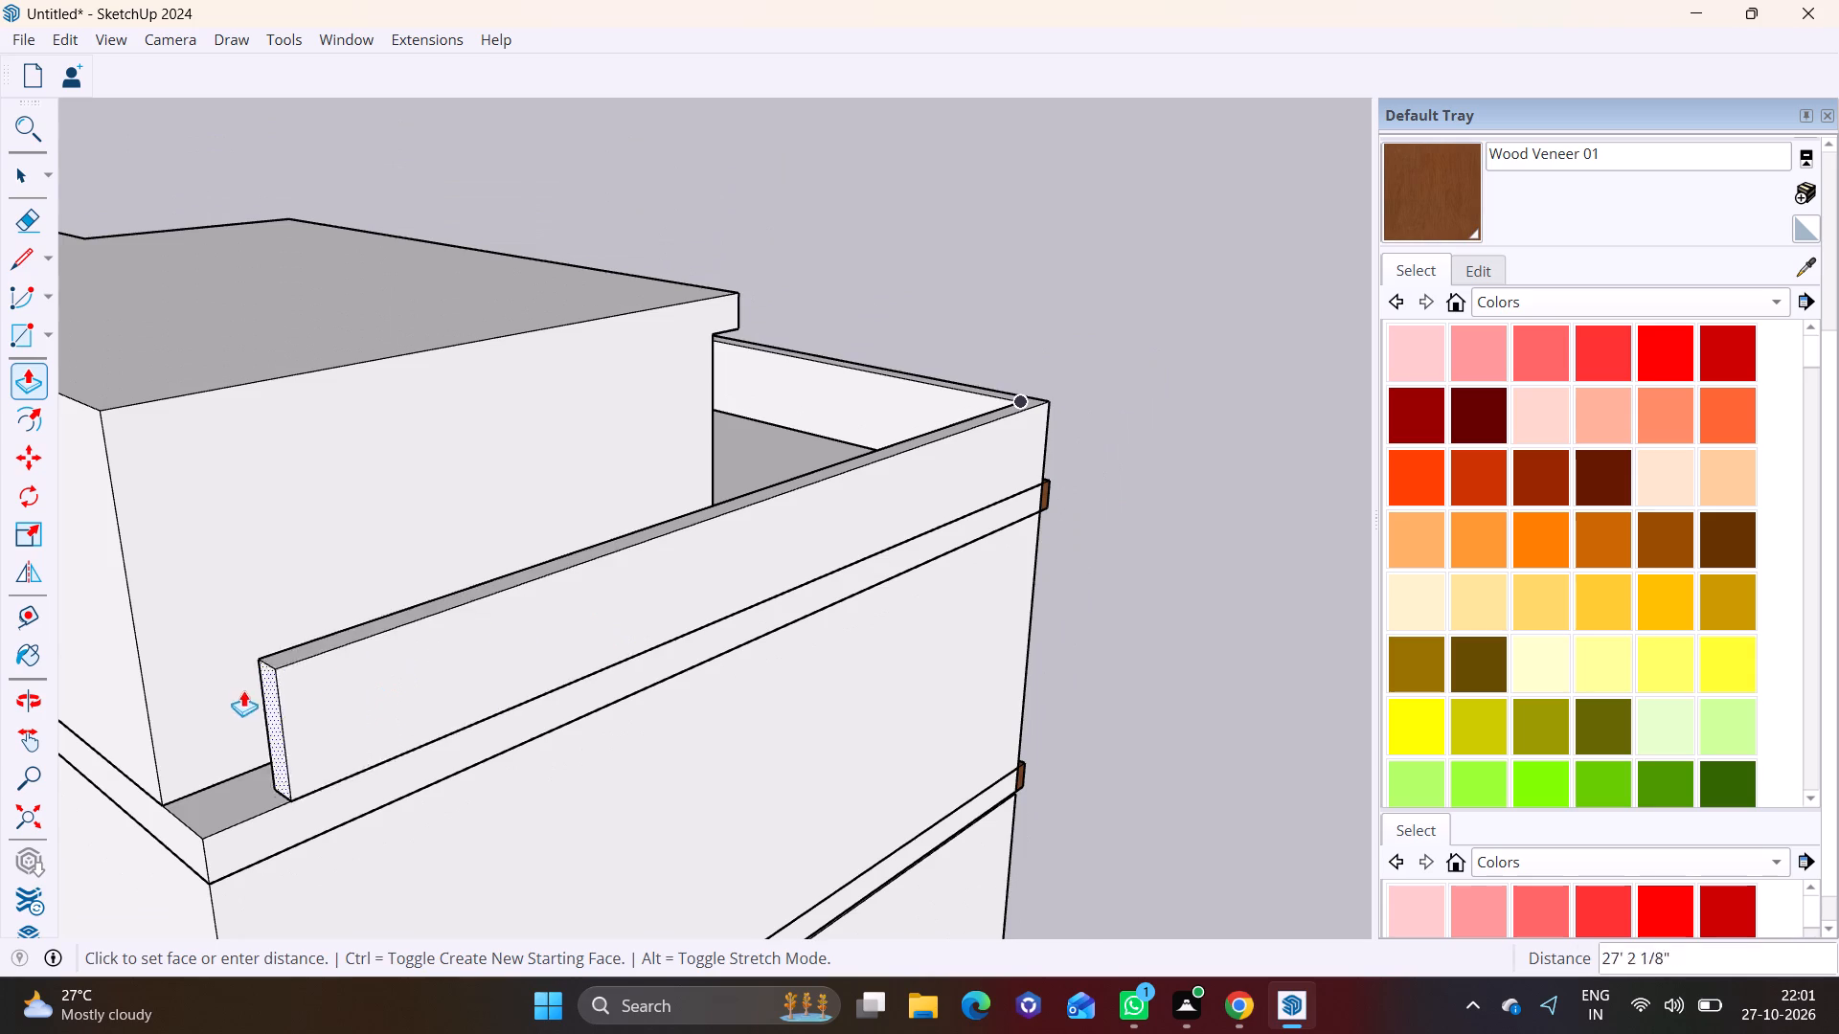
pyautogui.keyDown('shift'); pyautogui.moveTo(242, 693); pyautogui.dragTo(414, 629, button='middle'); pyautogui.keyUp('shift')
pyautogui.click(401, 812)
# Draw a vertical line about 2' 11" high on the rear parapet's inner face, near its end behind the rooftop block.
pyautogui.moveTo(499, 641); pyautogui.dragTo(481, 669, button='middle')
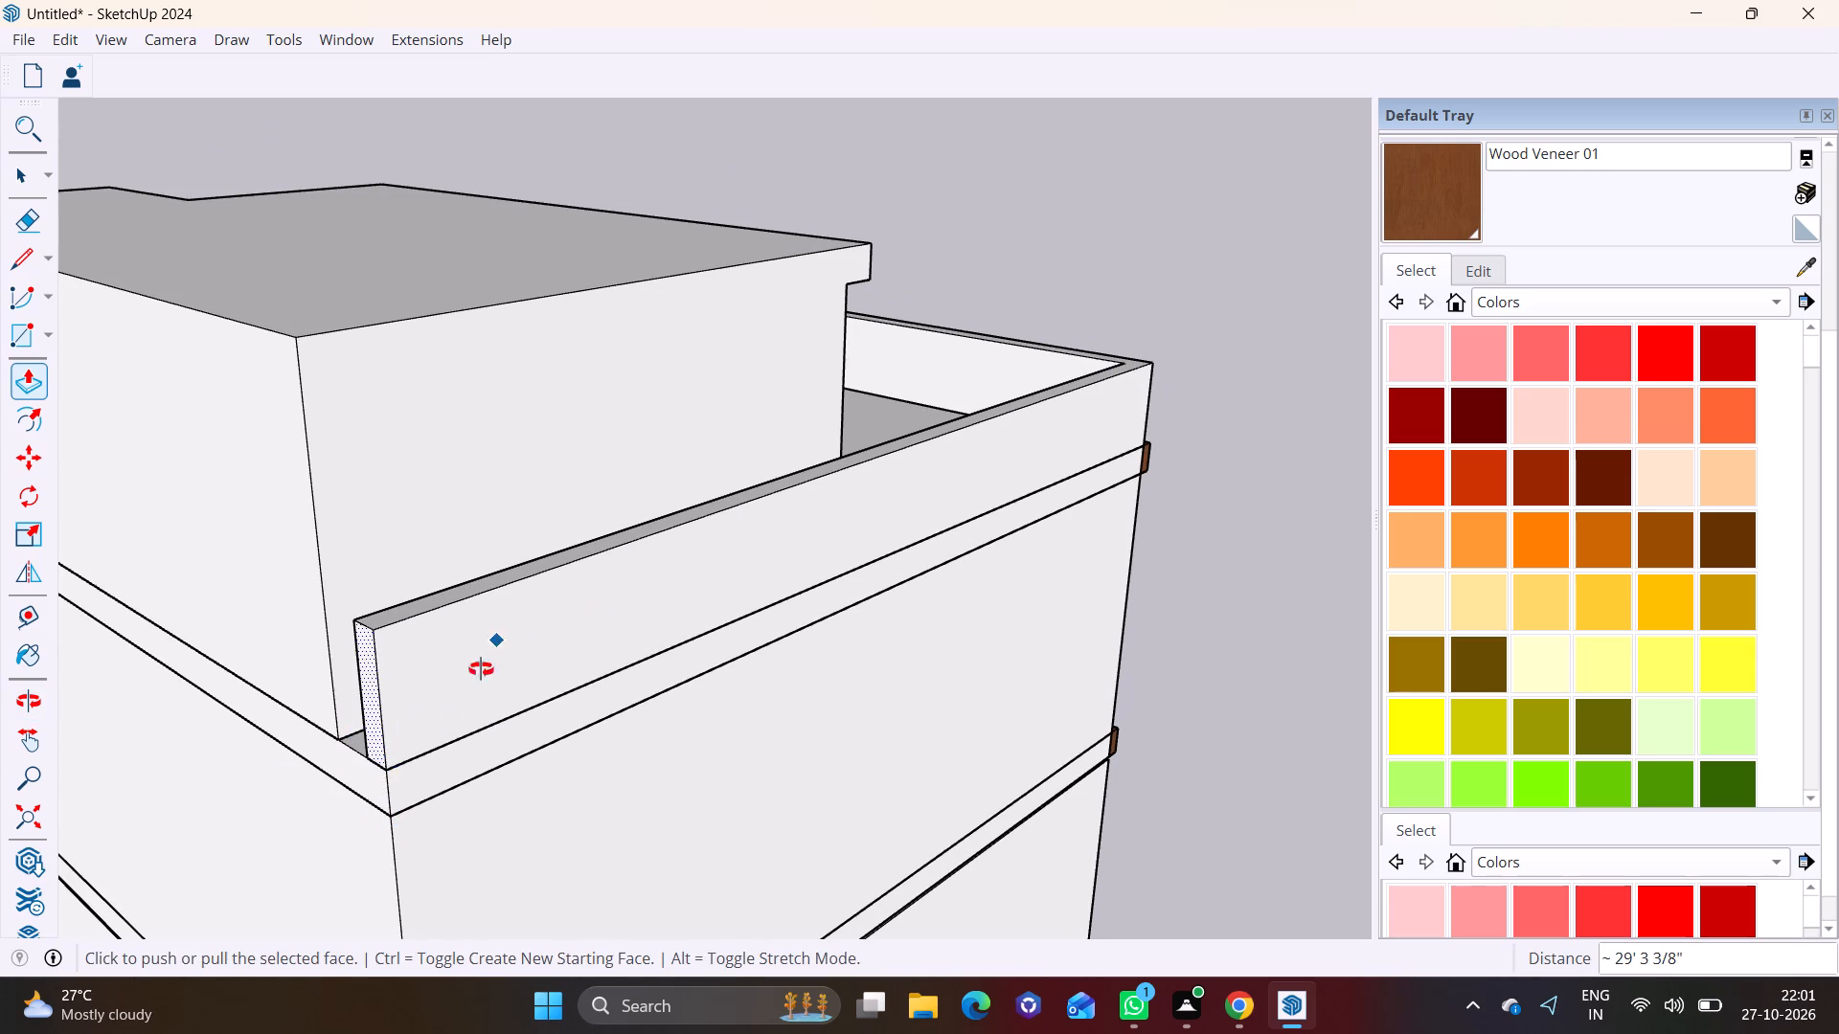
pyautogui.moveTo(481, 669); pyautogui.dragTo(78, 800, button='middle')
pyautogui.moveTo(670, 684); pyautogui.dragTo(158, 709, button='middle')
pyautogui.keyDown('shift'); pyautogui.scroll(1, 181, 400); pyautogui.keyUp('shift')
pyautogui.keyDown('shift'); pyautogui.moveTo(213, 421); pyautogui.dragTo(704, 702, button='middle'); pyautogui.keyUp('shift')
pyautogui.moveTo(528, 545); pyautogui.dragTo(1220, 595, button='middle')
pyautogui.keyDown('shift'); pyautogui.moveTo(937, 565); pyautogui.dragTo(102, 602, button='middle'); pyautogui.keyUp('shift')
pyautogui.moveTo(43, 635); pyautogui.dragTo(1060, 631, button='middle')
pyautogui.moveTo(11, 638); pyautogui.dragTo(204, 647, button='middle')
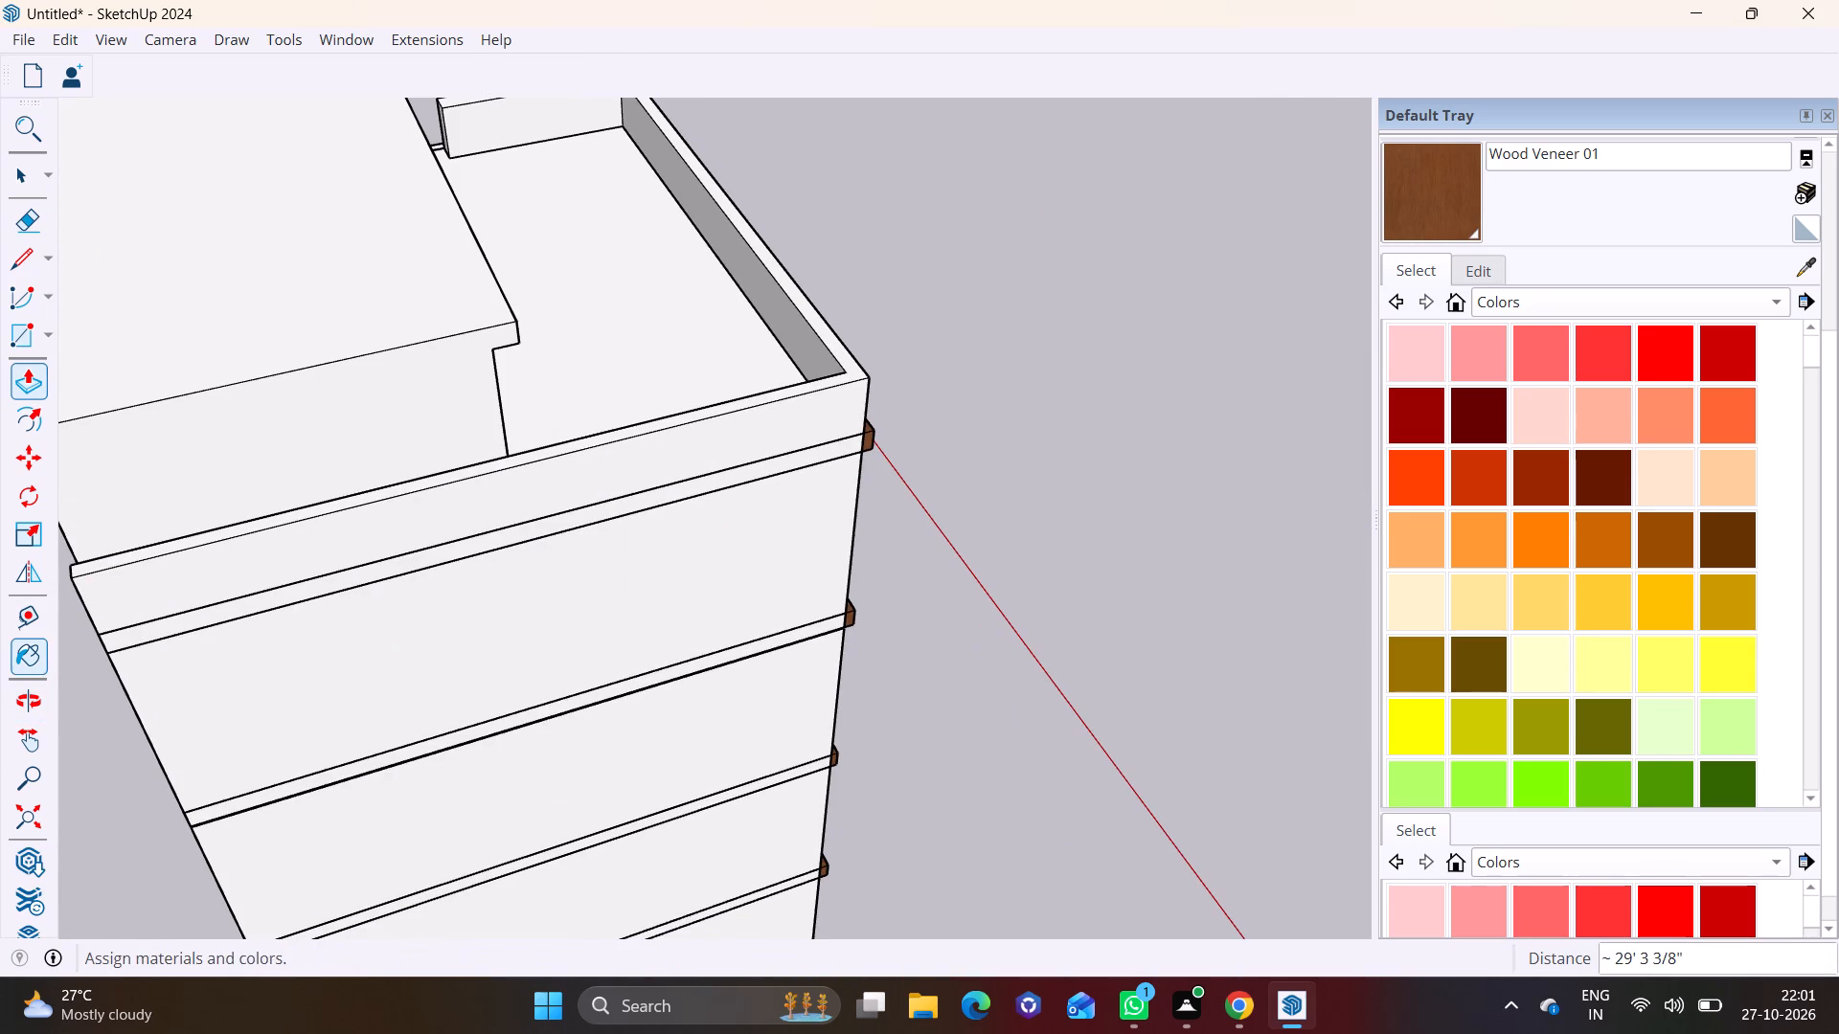
pyautogui.moveTo(204, 647); pyautogui.dragTo(949, 596, button='middle')
pyautogui.moveTo(11, 595); pyautogui.dragTo(313, 618, button='middle')
pyautogui.scroll(-5, 299, 628)
pyautogui.moveTo(283, 651); pyautogui.dragTo(807, 573, button='middle')
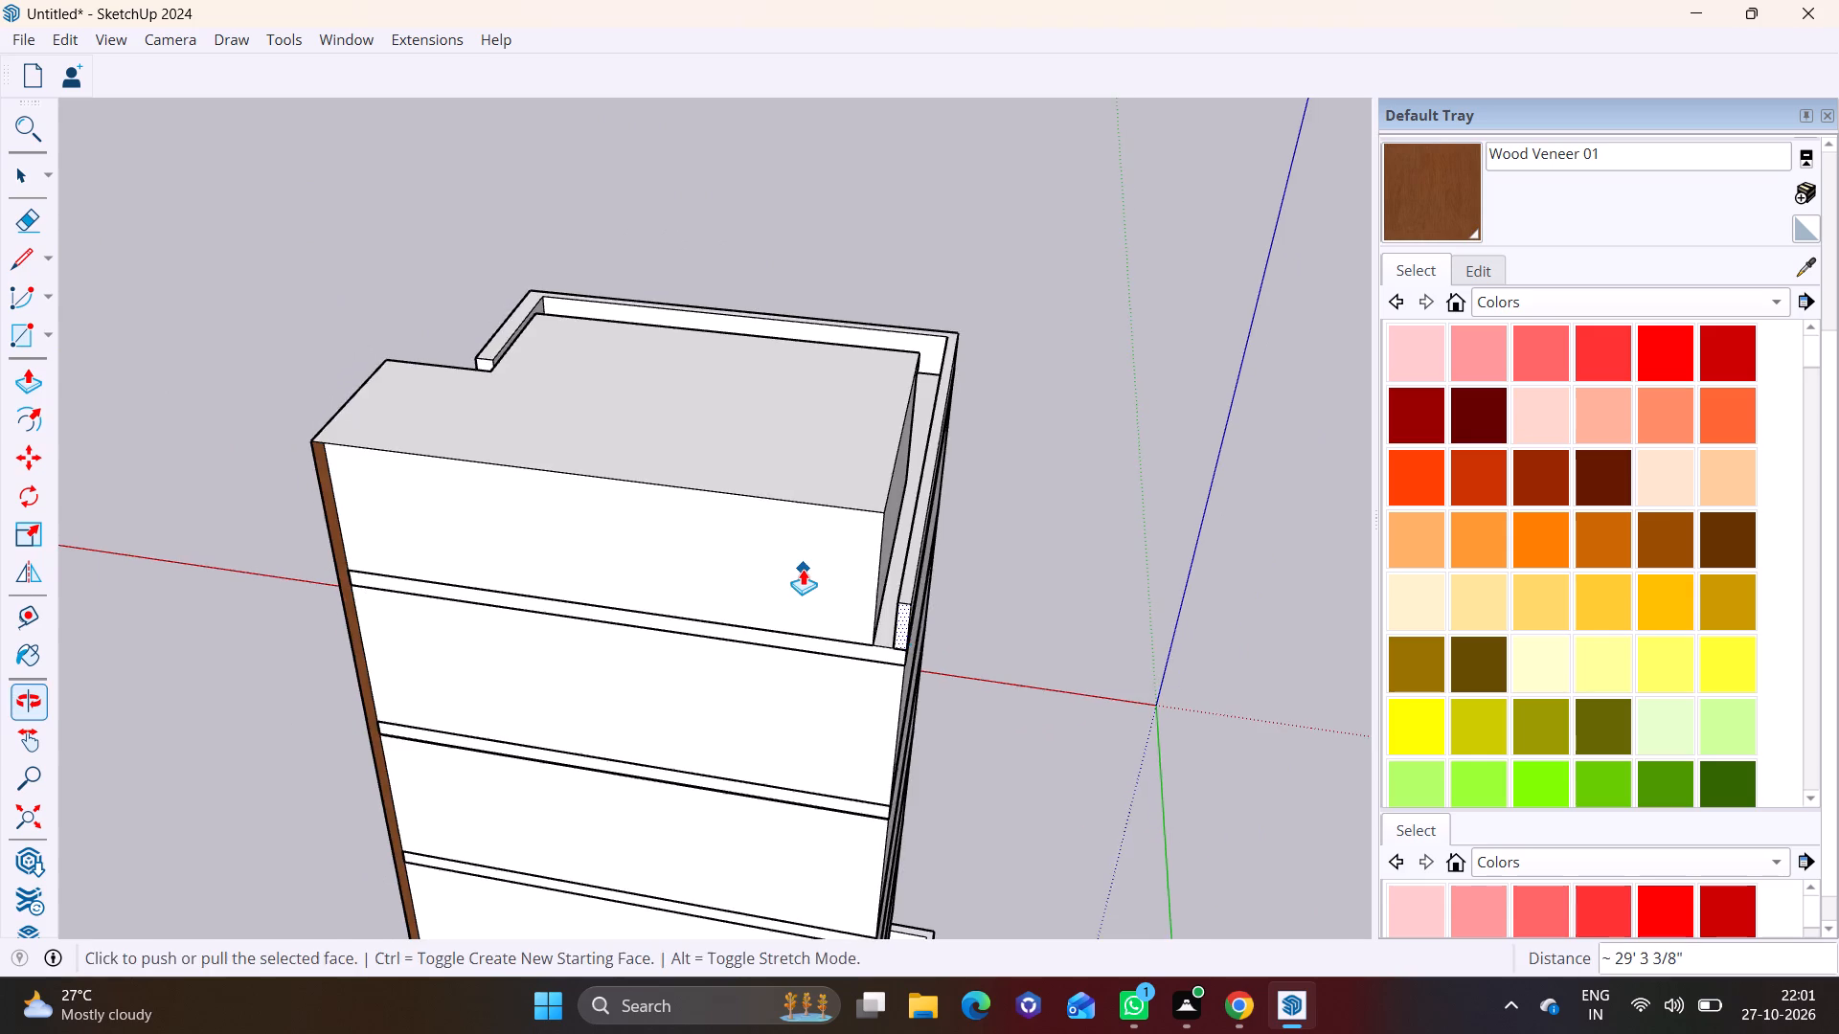
pyautogui.scroll(3, 803, 569)
pyautogui.keyDown('shift'); pyautogui.moveTo(803, 569); pyautogui.dragTo(131, 487, button='middle'); pyautogui.keyUp('shift')
pyautogui.scroll(1, 294, 532)
pyautogui.moveTo(295, 533); pyautogui.dragTo(709, 473, button='middle')
pyautogui.scroll(5, 953, 540)
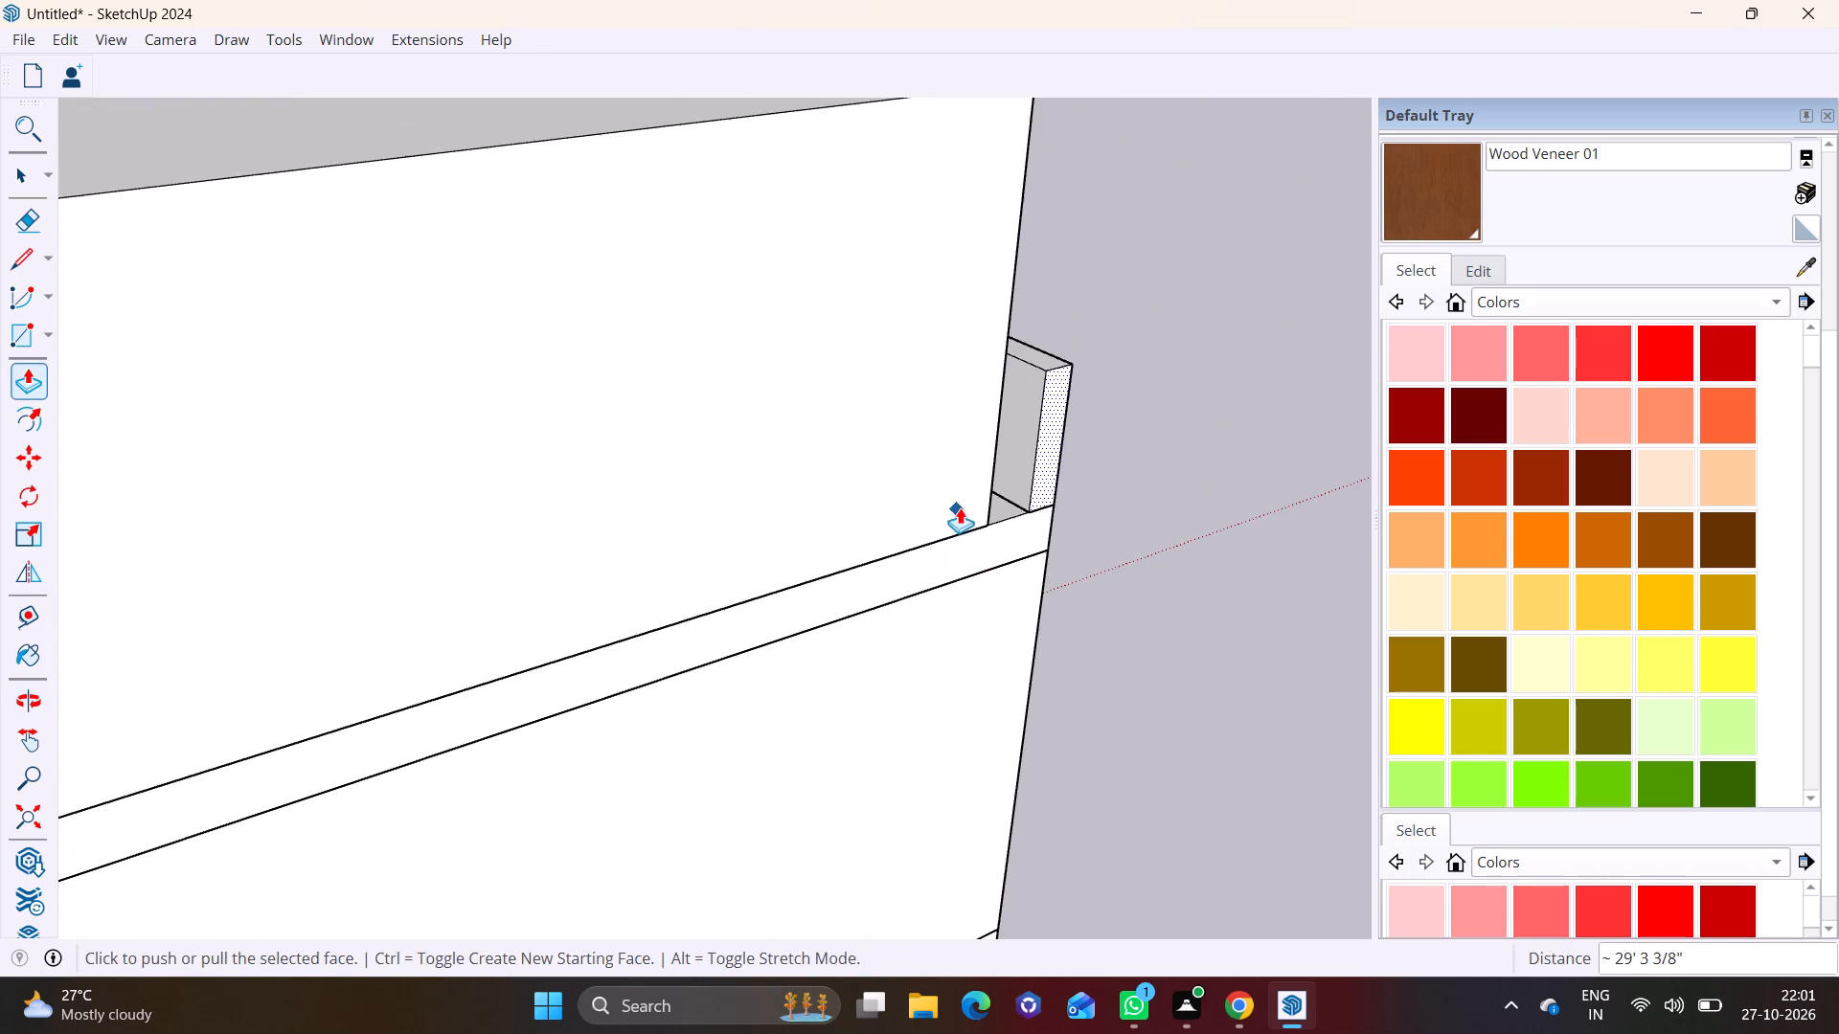
pyautogui.scroll(1, 960, 507)
pyautogui.keyDown('shift'); pyautogui.moveTo(960, 507); pyautogui.dragTo(461, 507, button='middle'); pyautogui.keyUp('shift')
pyautogui.scroll(3, 533, 483)
pyautogui.moveTo(582, 486); pyautogui.dragTo(738, 440, button='middle')
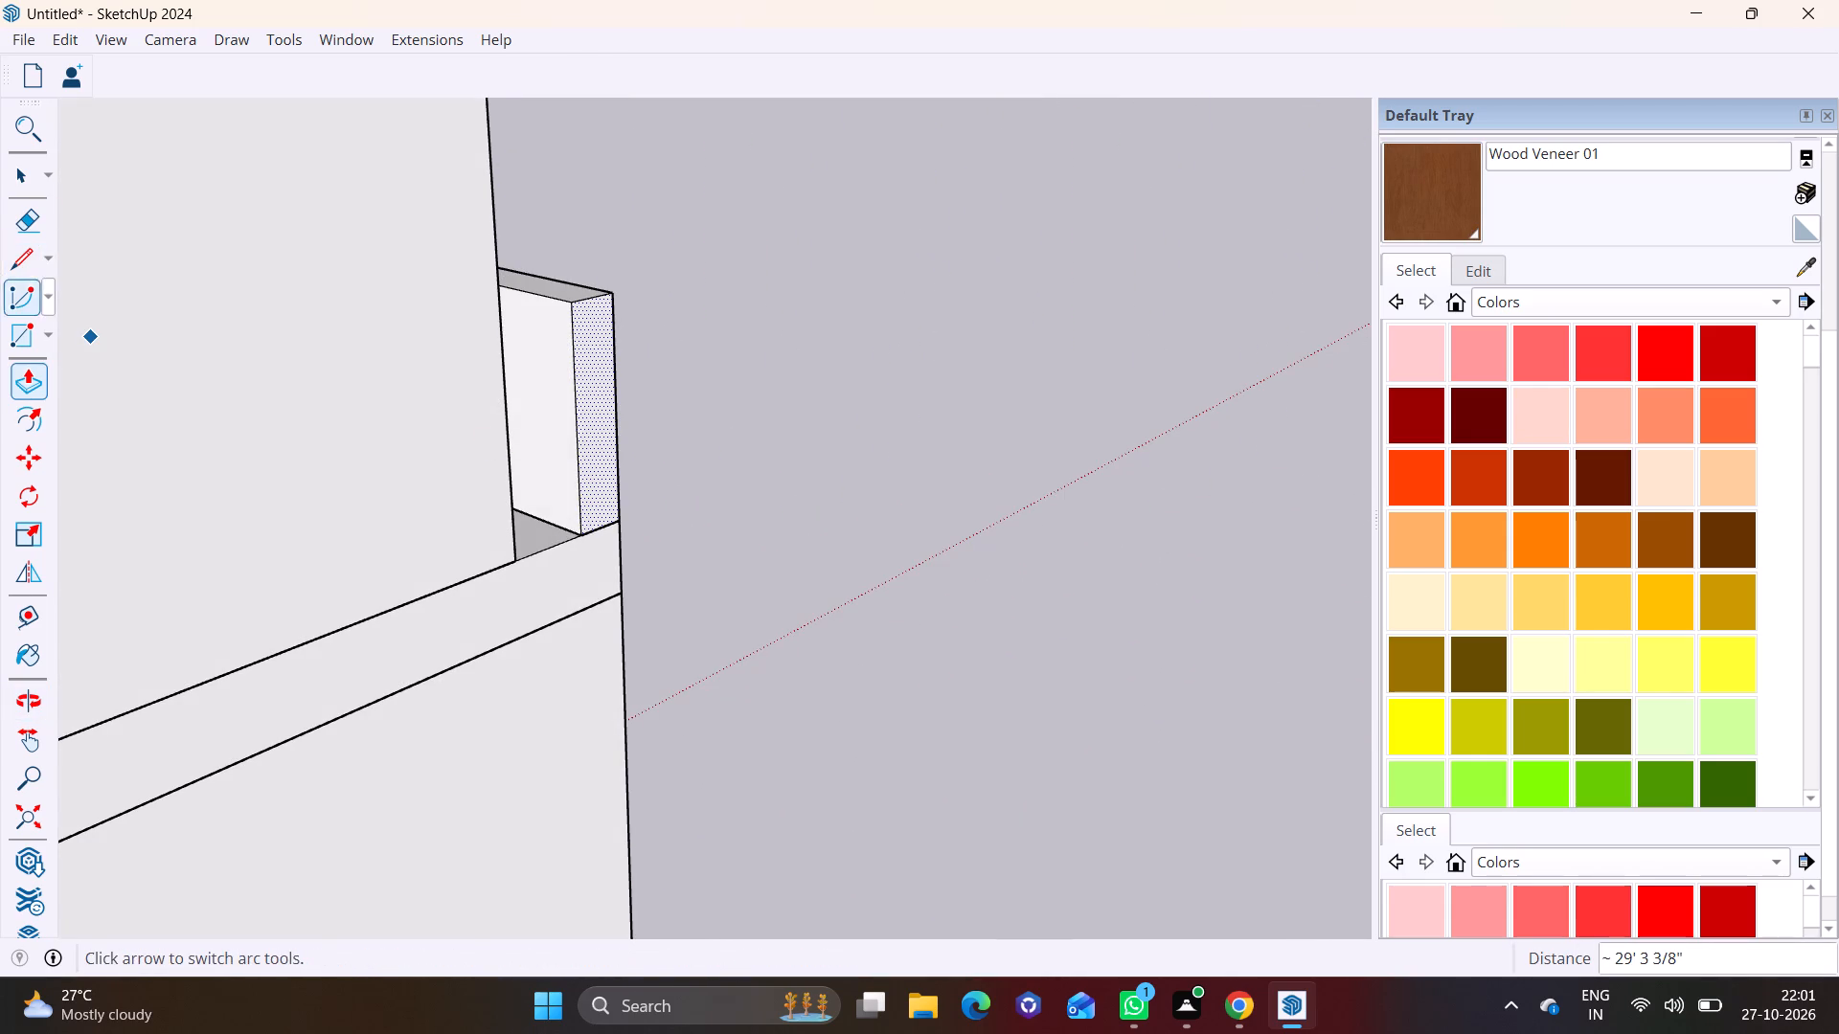
pyautogui.click(15, 258)
pyautogui.click(544, 519)
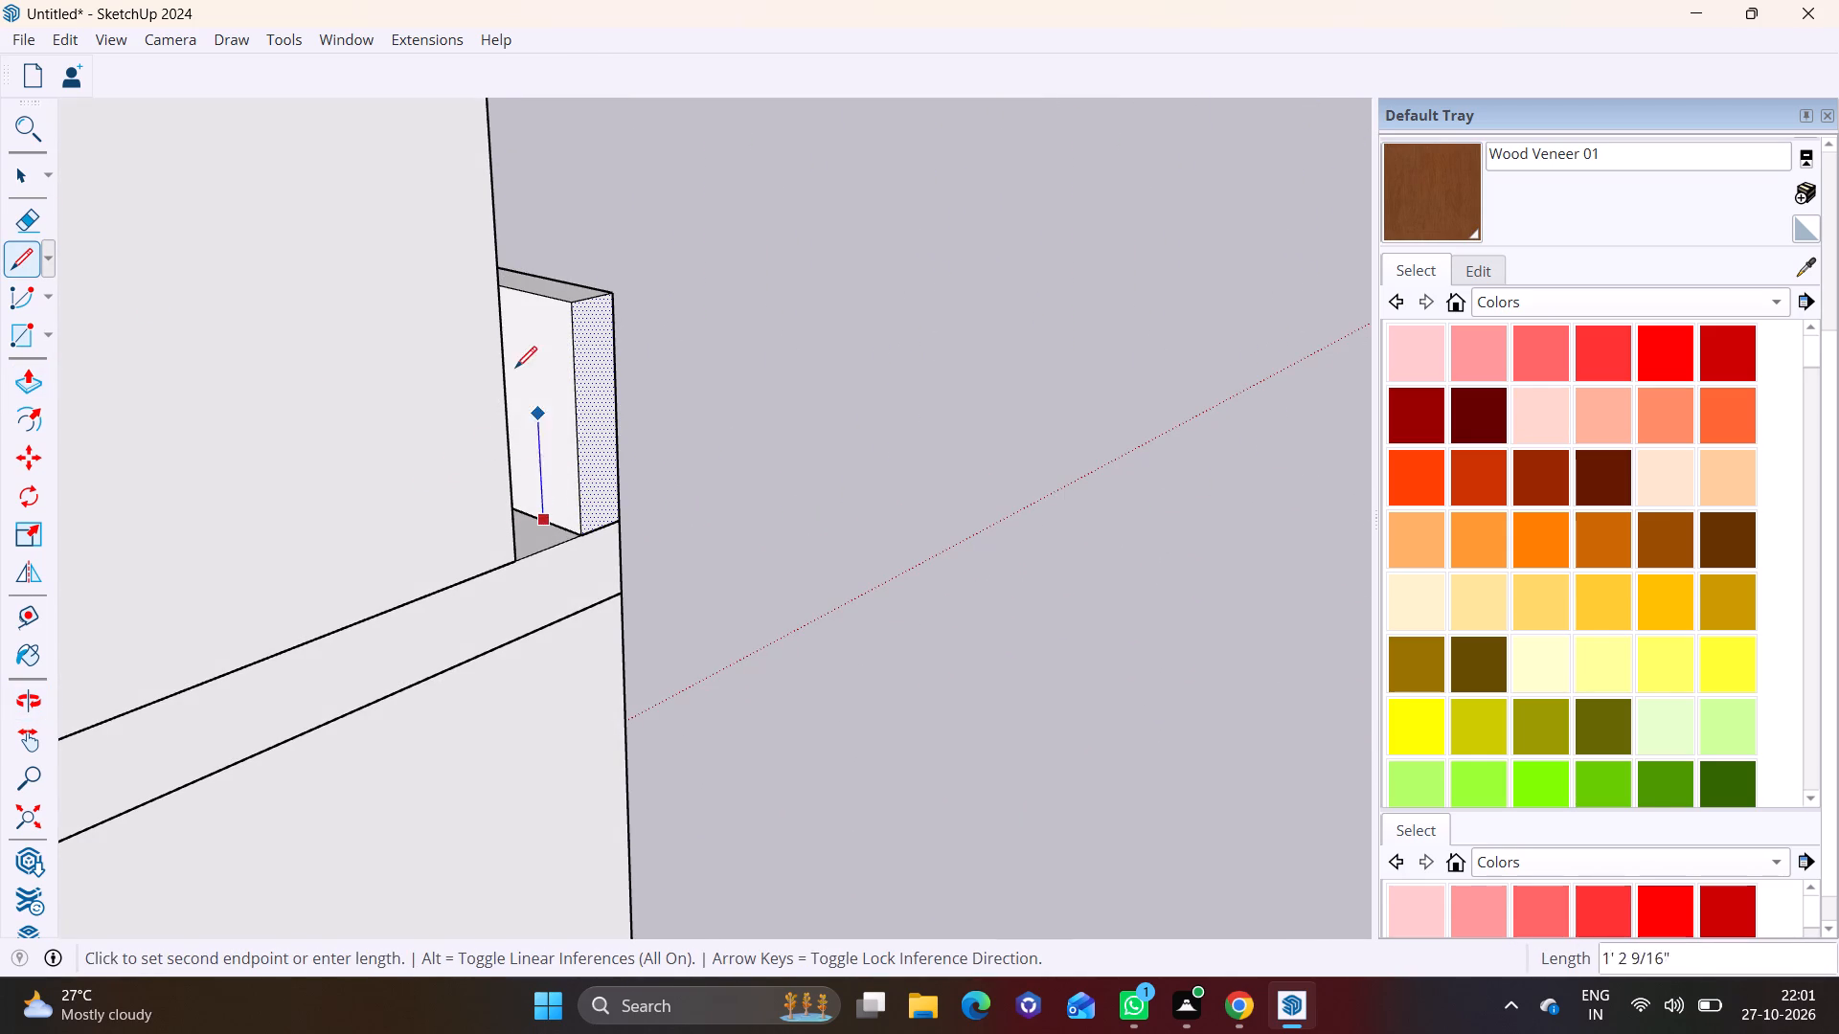
pyautogui.click(532, 292)
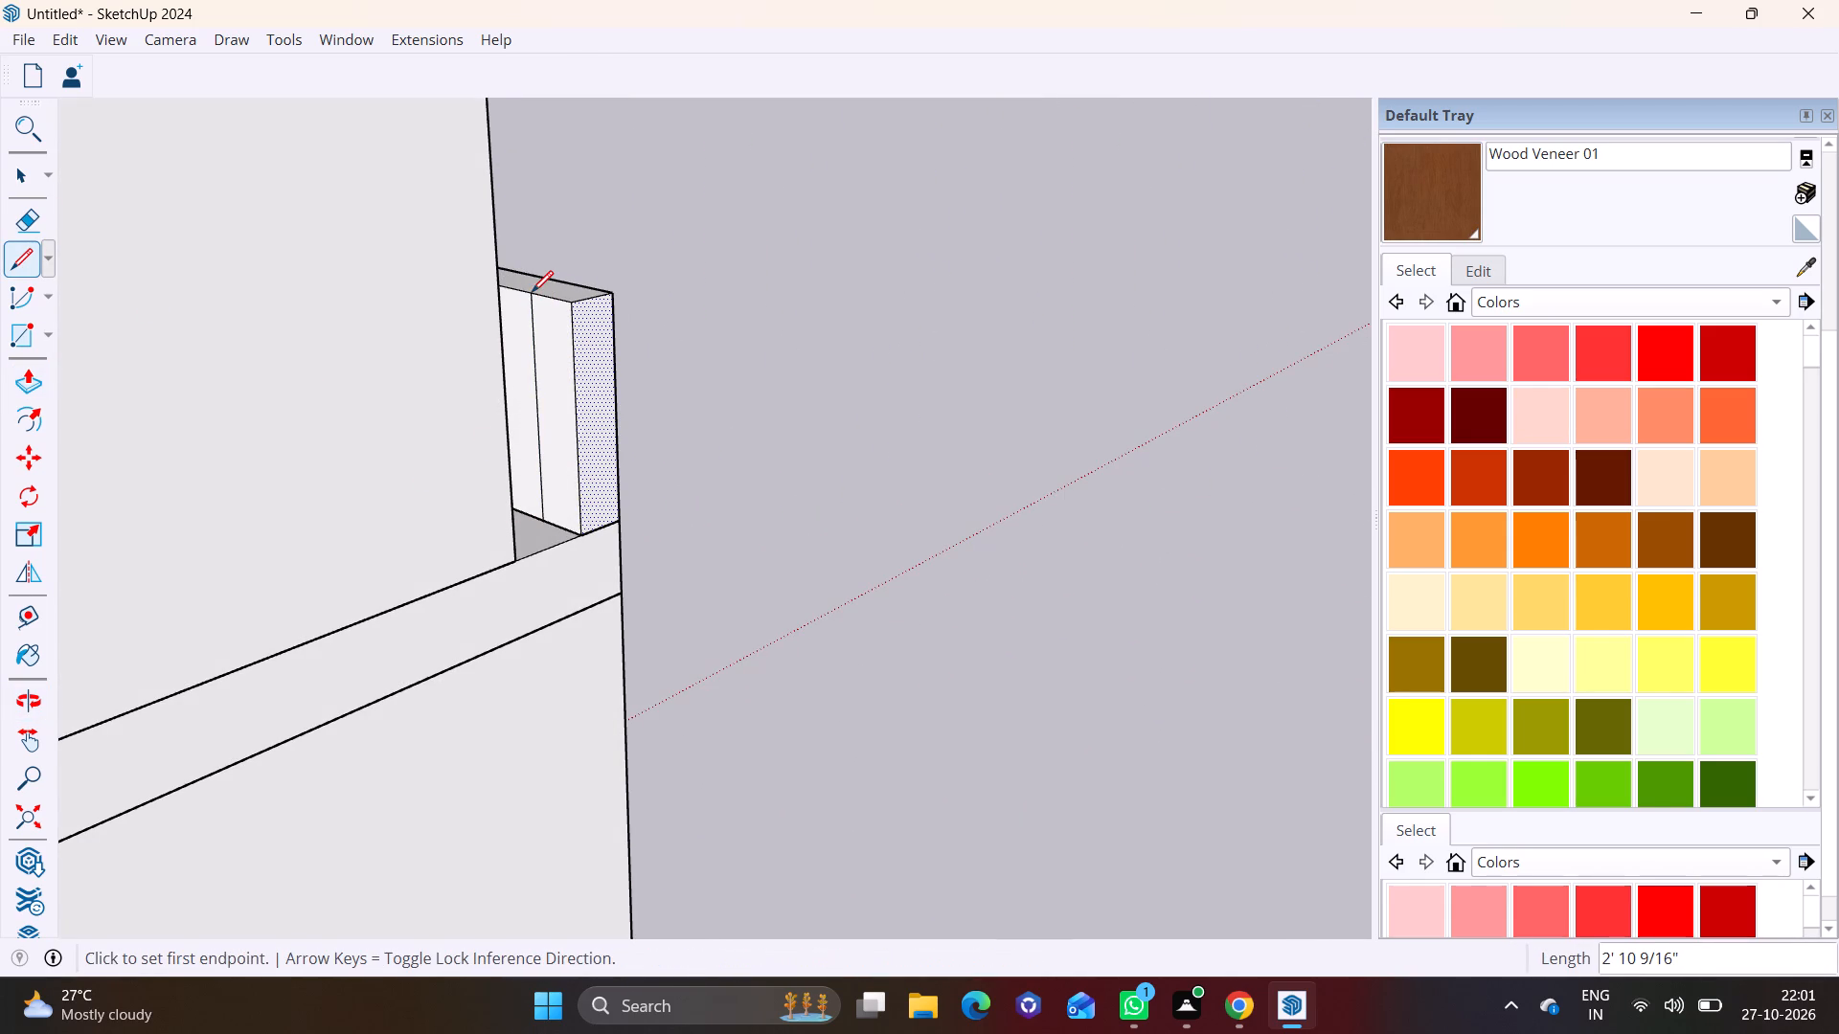
# Push/Pull the strip at the rear parapet's end about 1' to close the gap to the rooftop block's wall.
pyautogui.press('space')
pyautogui.click(556, 368)
pyautogui.click(12, 384)
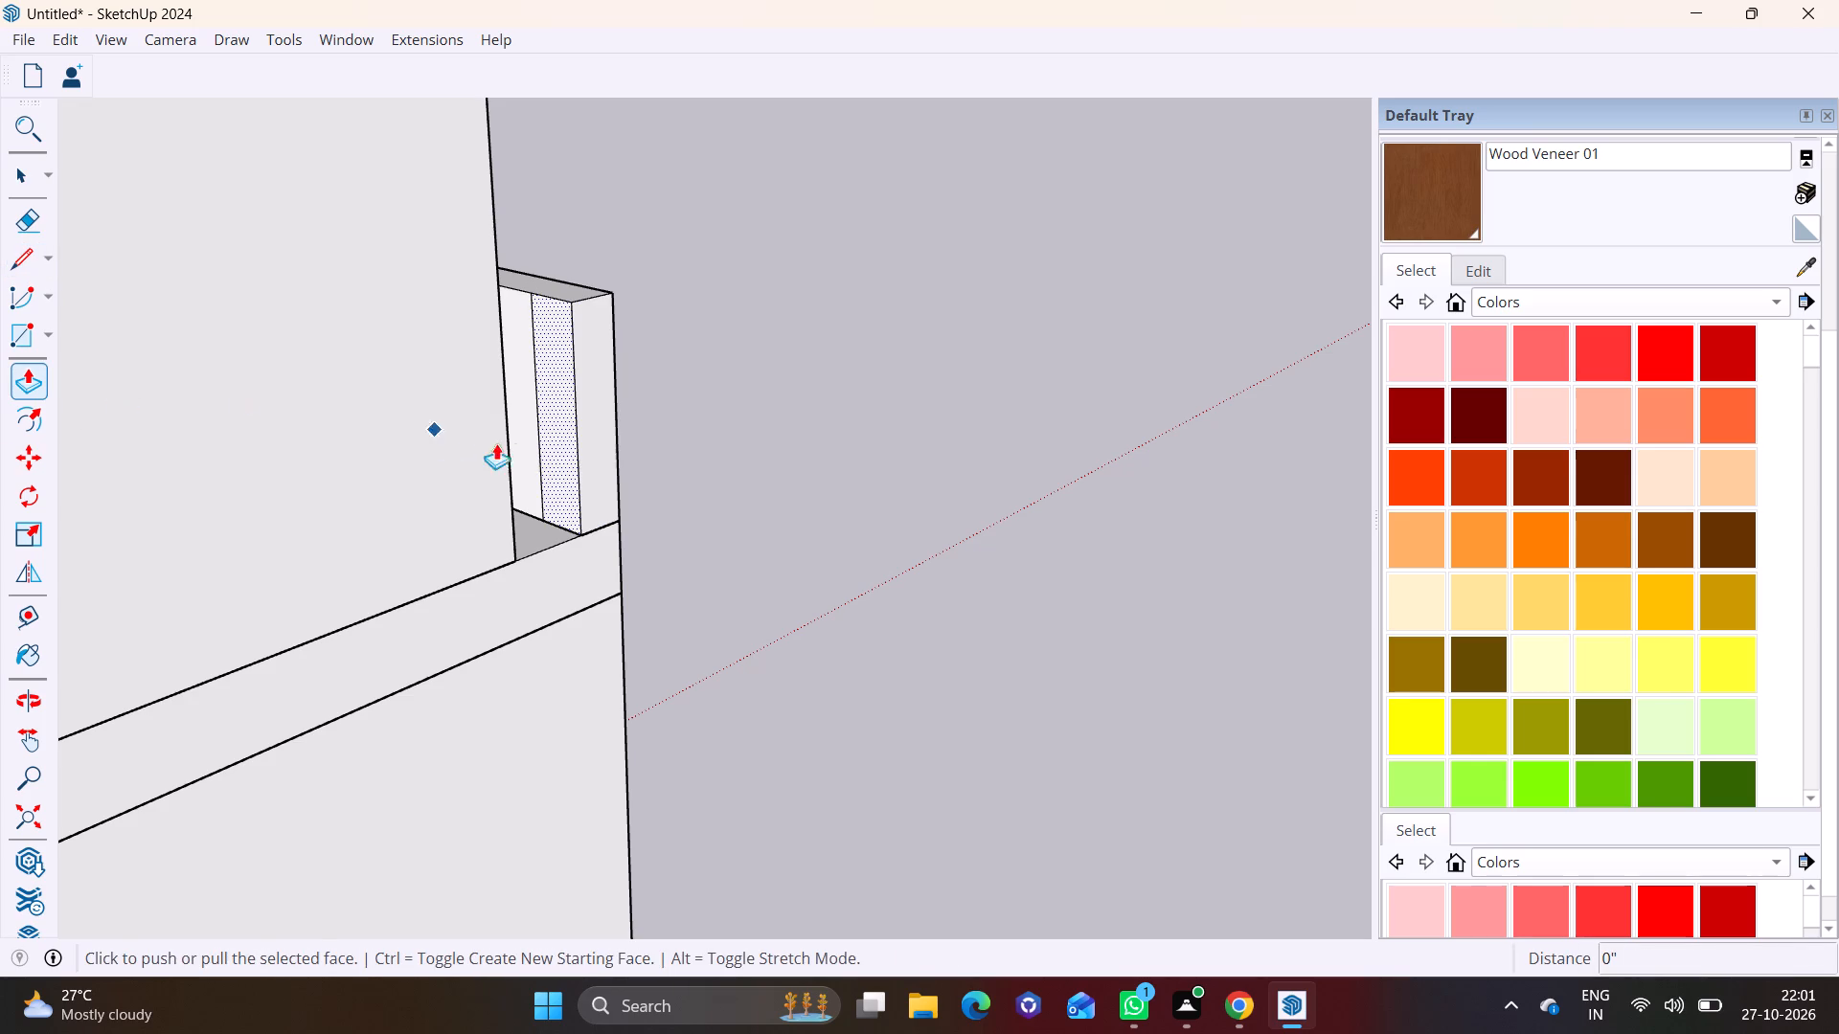
pyautogui.click(557, 428)
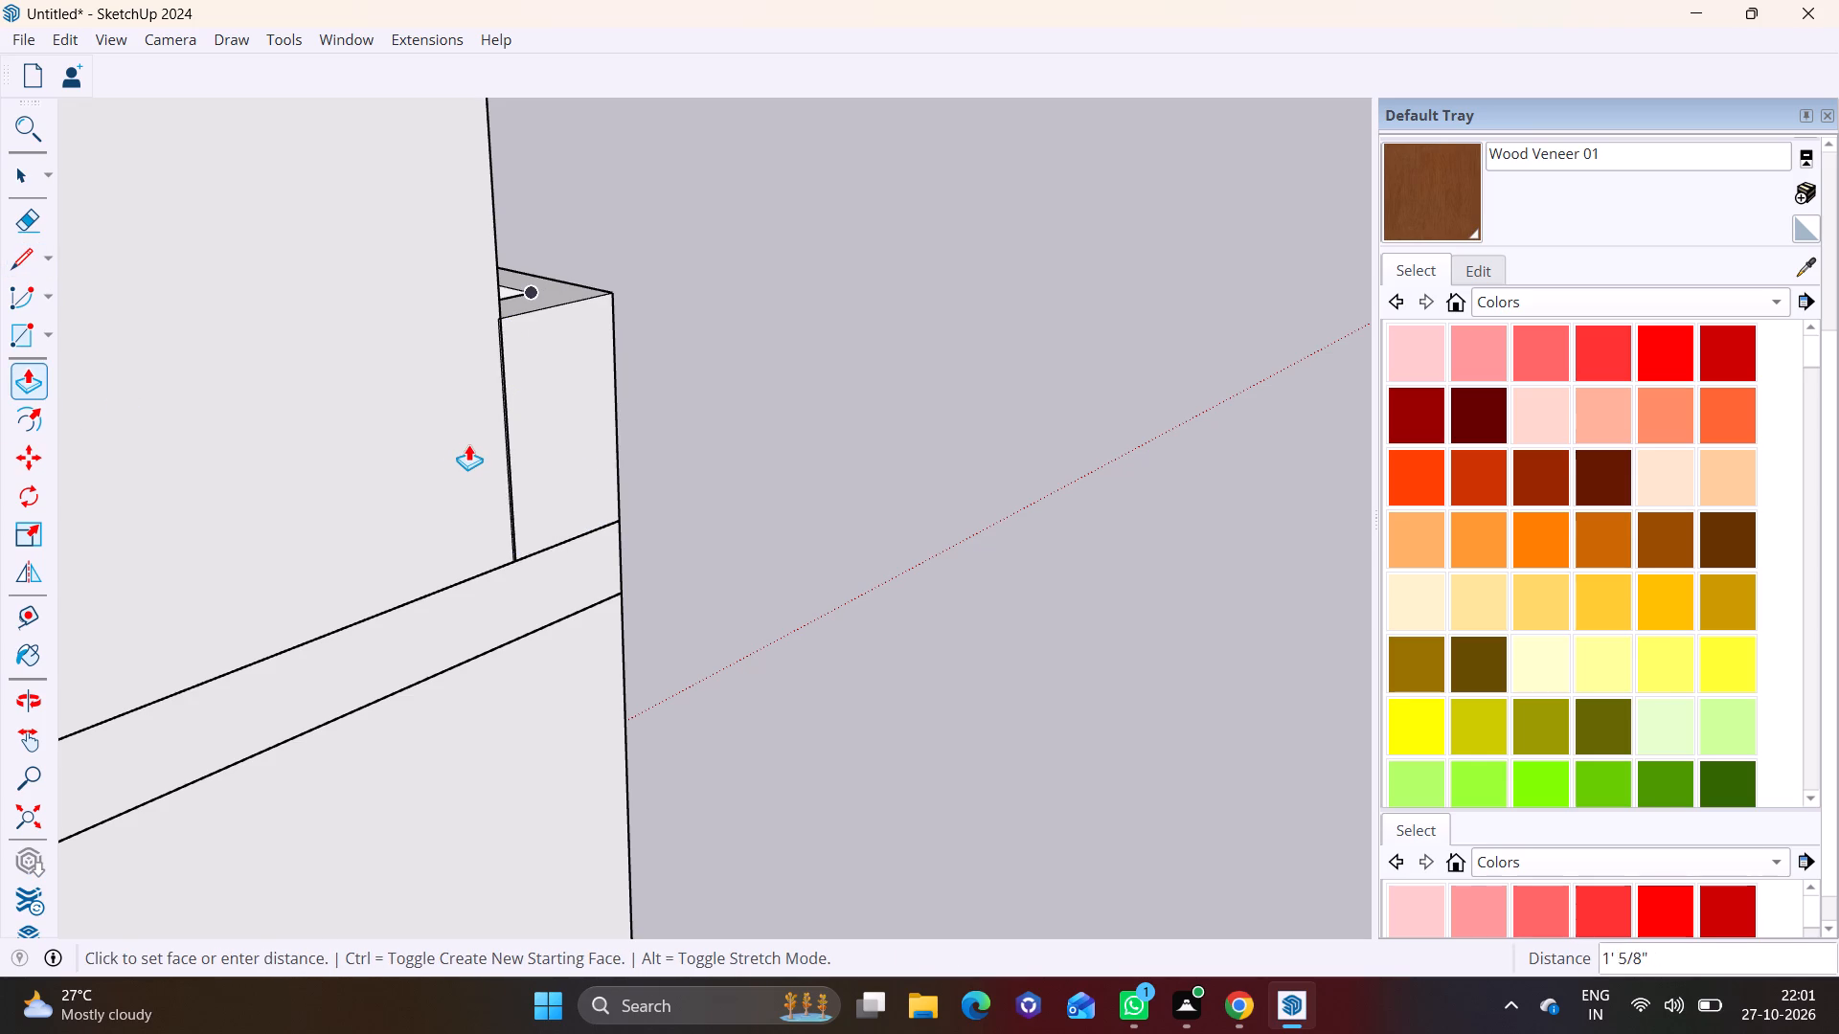
pyautogui.click(471, 442)
pyautogui.press('space')
pyautogui.click(716, 444)
# Examine the parapets around the lower roof from the rear, side and front of the building.
pyautogui.scroll(-6, 734, 456)
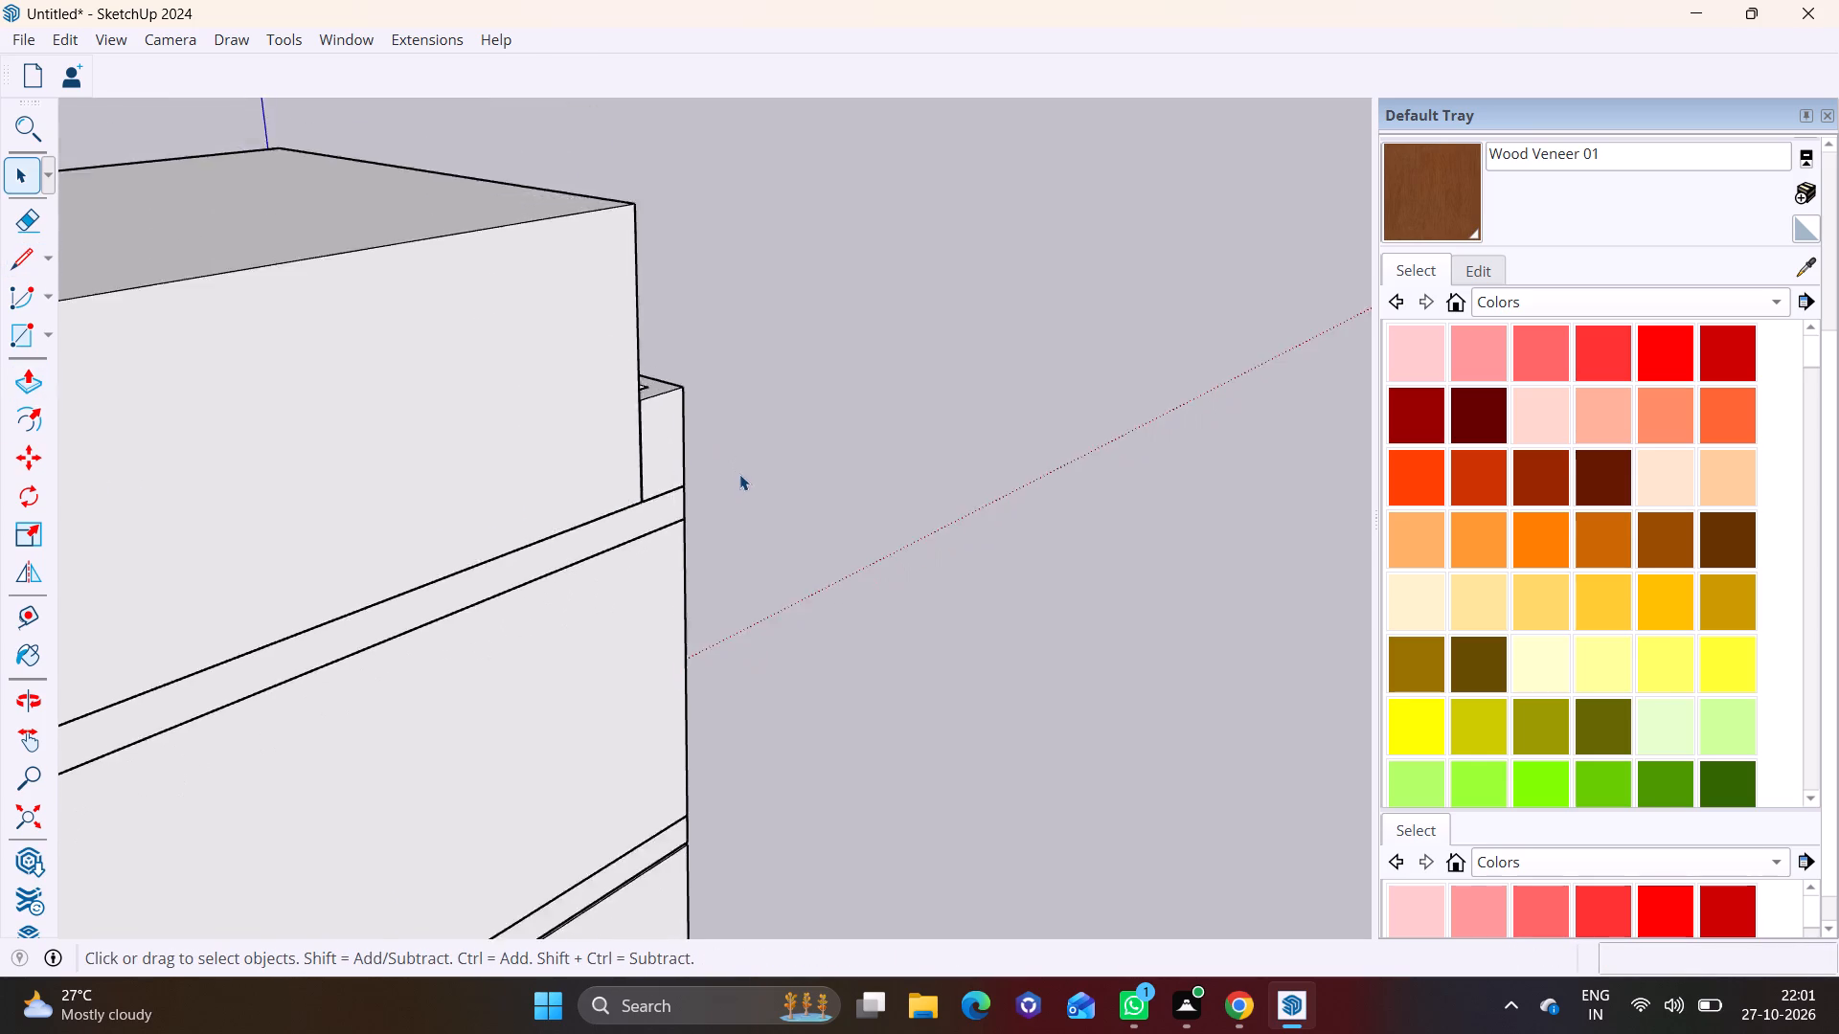
pyautogui.scroll(-2, 739, 474)
pyautogui.moveTo(634, 610); pyautogui.dragTo(0, 720, button='middle')
pyautogui.scroll(-4, 367, 575)
pyautogui.moveTo(441, 551); pyautogui.dragTo(0, 396, button='middle')
pyautogui.keyDown('shift'); pyautogui.moveTo(779, 337); pyautogui.dragTo(651, 585, button='middle'); pyautogui.keyUp('shift')
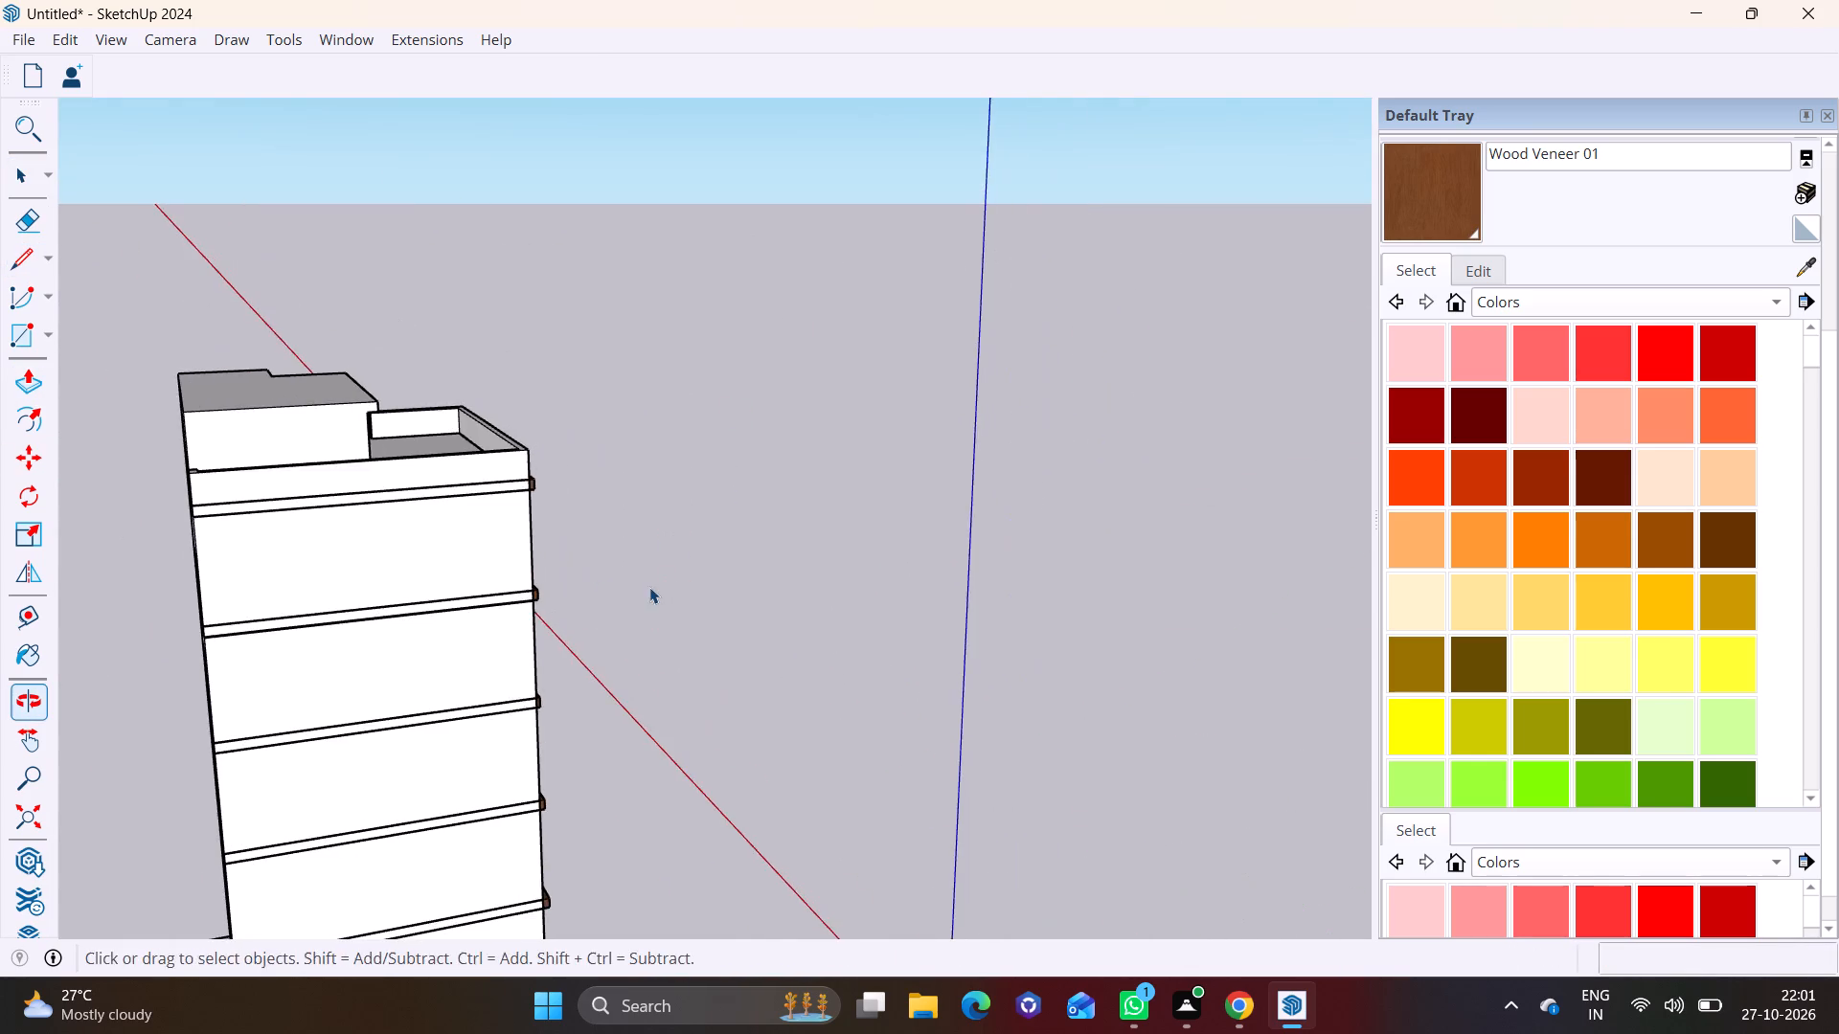
pyautogui.moveTo(642, 598); pyautogui.dragTo(21, 664, button='middle')
pyautogui.scroll(1, 109, 590)
pyautogui.keyDown('shift'); pyautogui.moveTo(128, 596); pyautogui.dragTo(282, 647, button='middle'); pyautogui.keyUp('shift')
pyautogui.scroll(4, 404, 551)
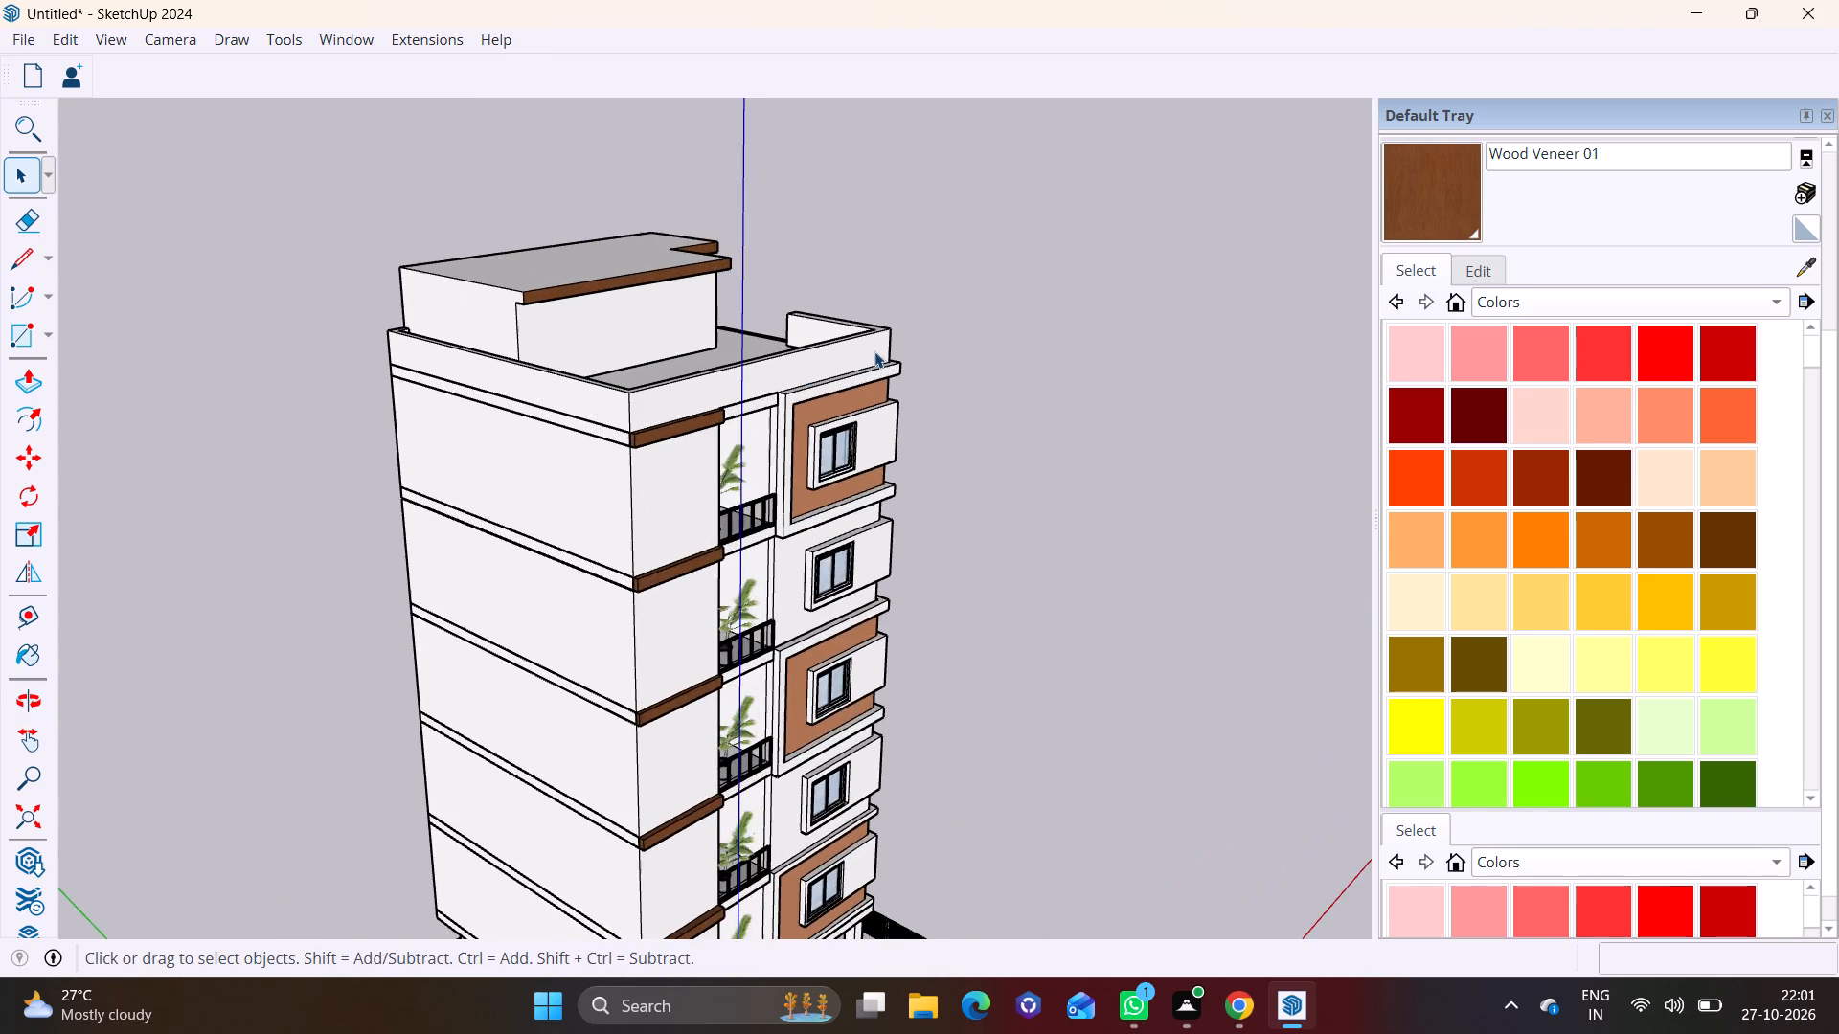
pyautogui.moveTo(842, 390); pyautogui.dragTo(401, 417, button='middle')
pyautogui.moveTo(731, 424); pyautogui.dragTo(247, 404, button='middle')
pyautogui.keyDown('shift'); pyautogui.moveTo(737, 379); pyautogui.dragTo(716, 414, button='middle'); pyautogui.keyUp('shift')
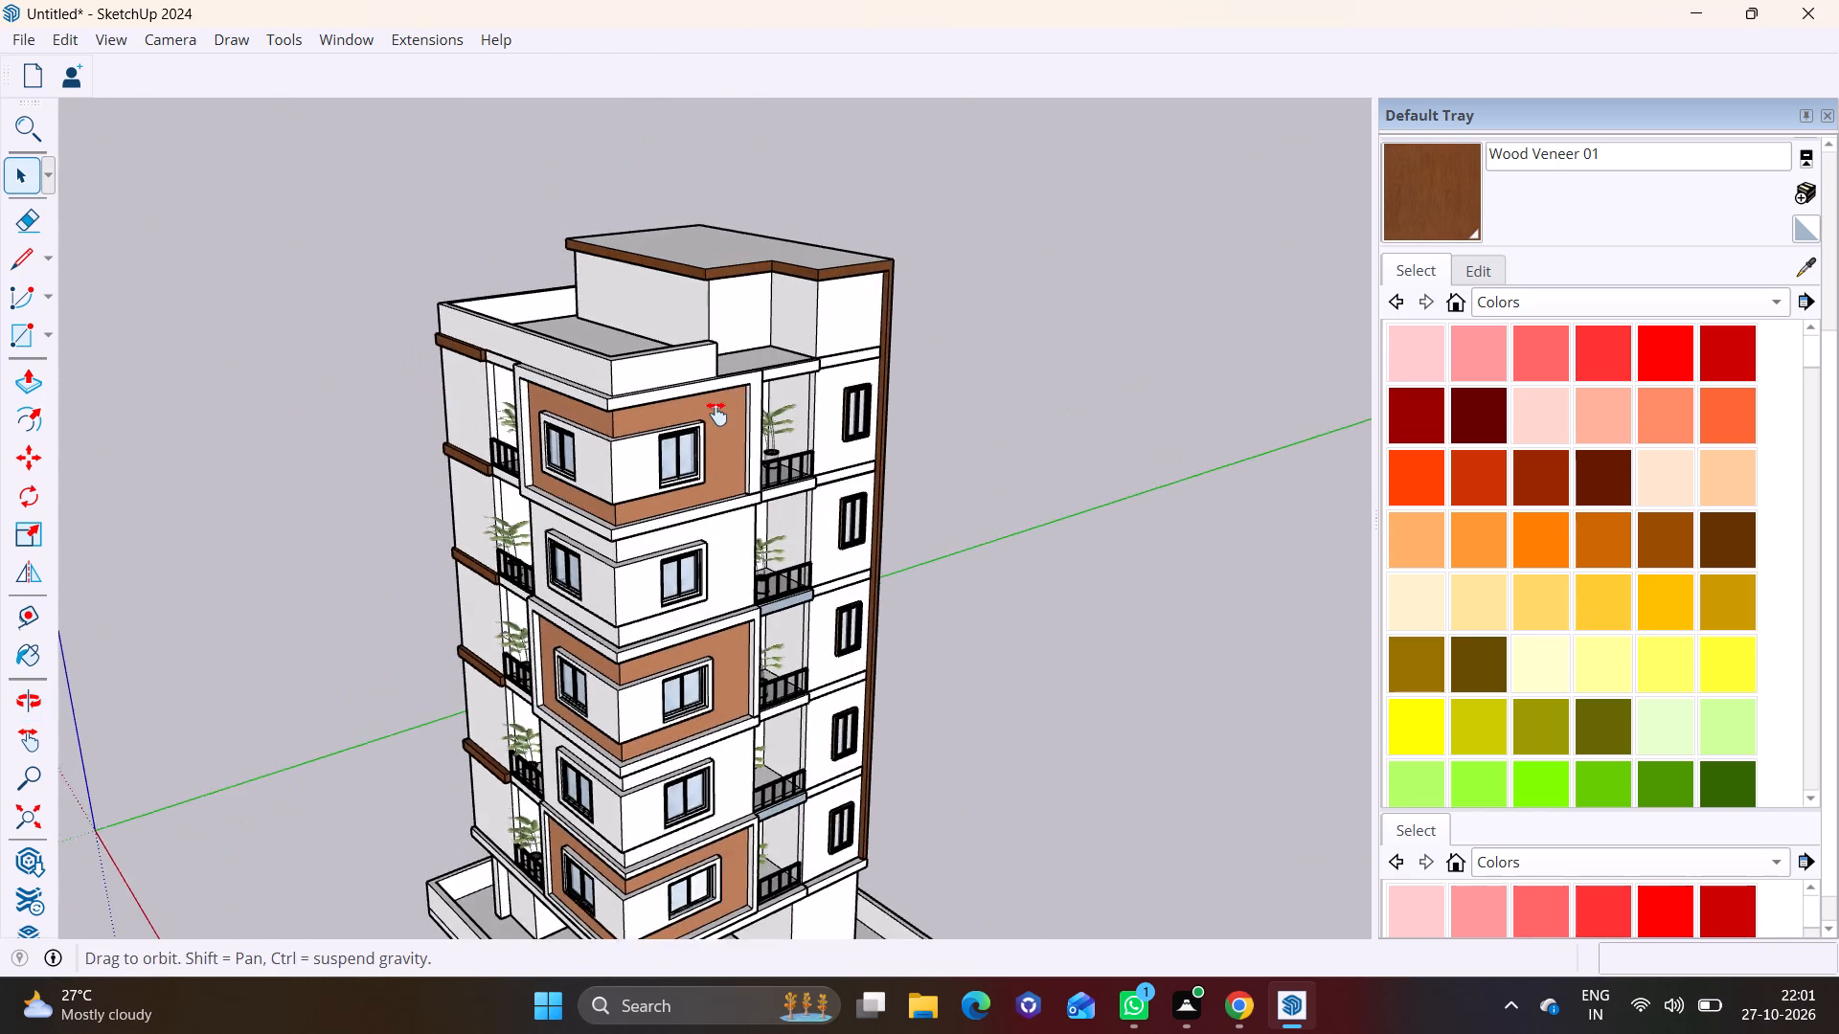
pyautogui.keyDown('shift'); pyautogui.moveTo(716, 414); pyautogui.dragTo(616, 696, button='middle'); pyautogui.keyUp('shift')
# Push/Pull the front parapet's free end about 4' 6" toward the rooftop block, up to the edge of the plant balcony.
pyautogui.scroll(6, 636, 651)
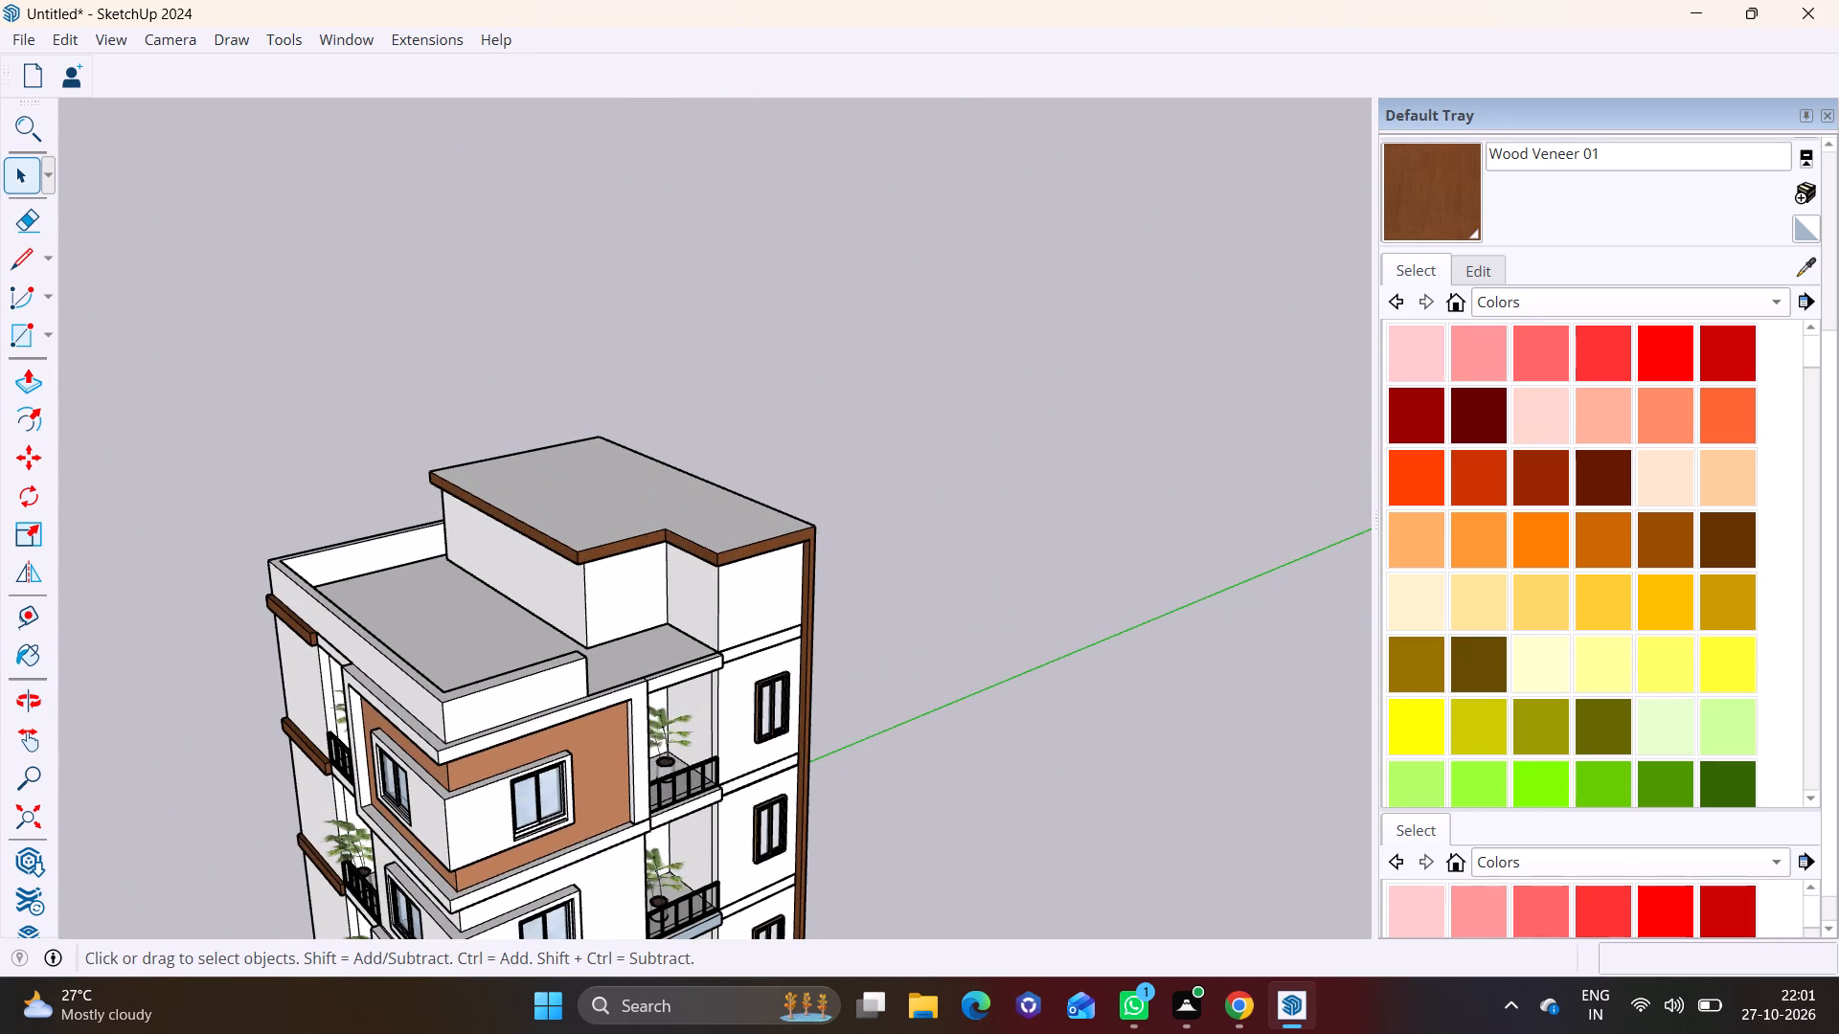
pyautogui.scroll(2, 626, 660)
pyautogui.moveTo(631, 683); pyautogui.dragTo(361, 697, button='middle')
pyautogui.scroll(1, 471, 700)
pyautogui.scroll(-1, 361, 697)
pyautogui.scroll(2, 405, 675)
pyautogui.scroll(3, 551, 635)
pyautogui.moveTo(541, 635); pyautogui.dragTo(281, 651, button='middle')
pyautogui.scroll(3, 307, 626)
pyautogui.click(356, 555)
pyautogui.click(27, 381)
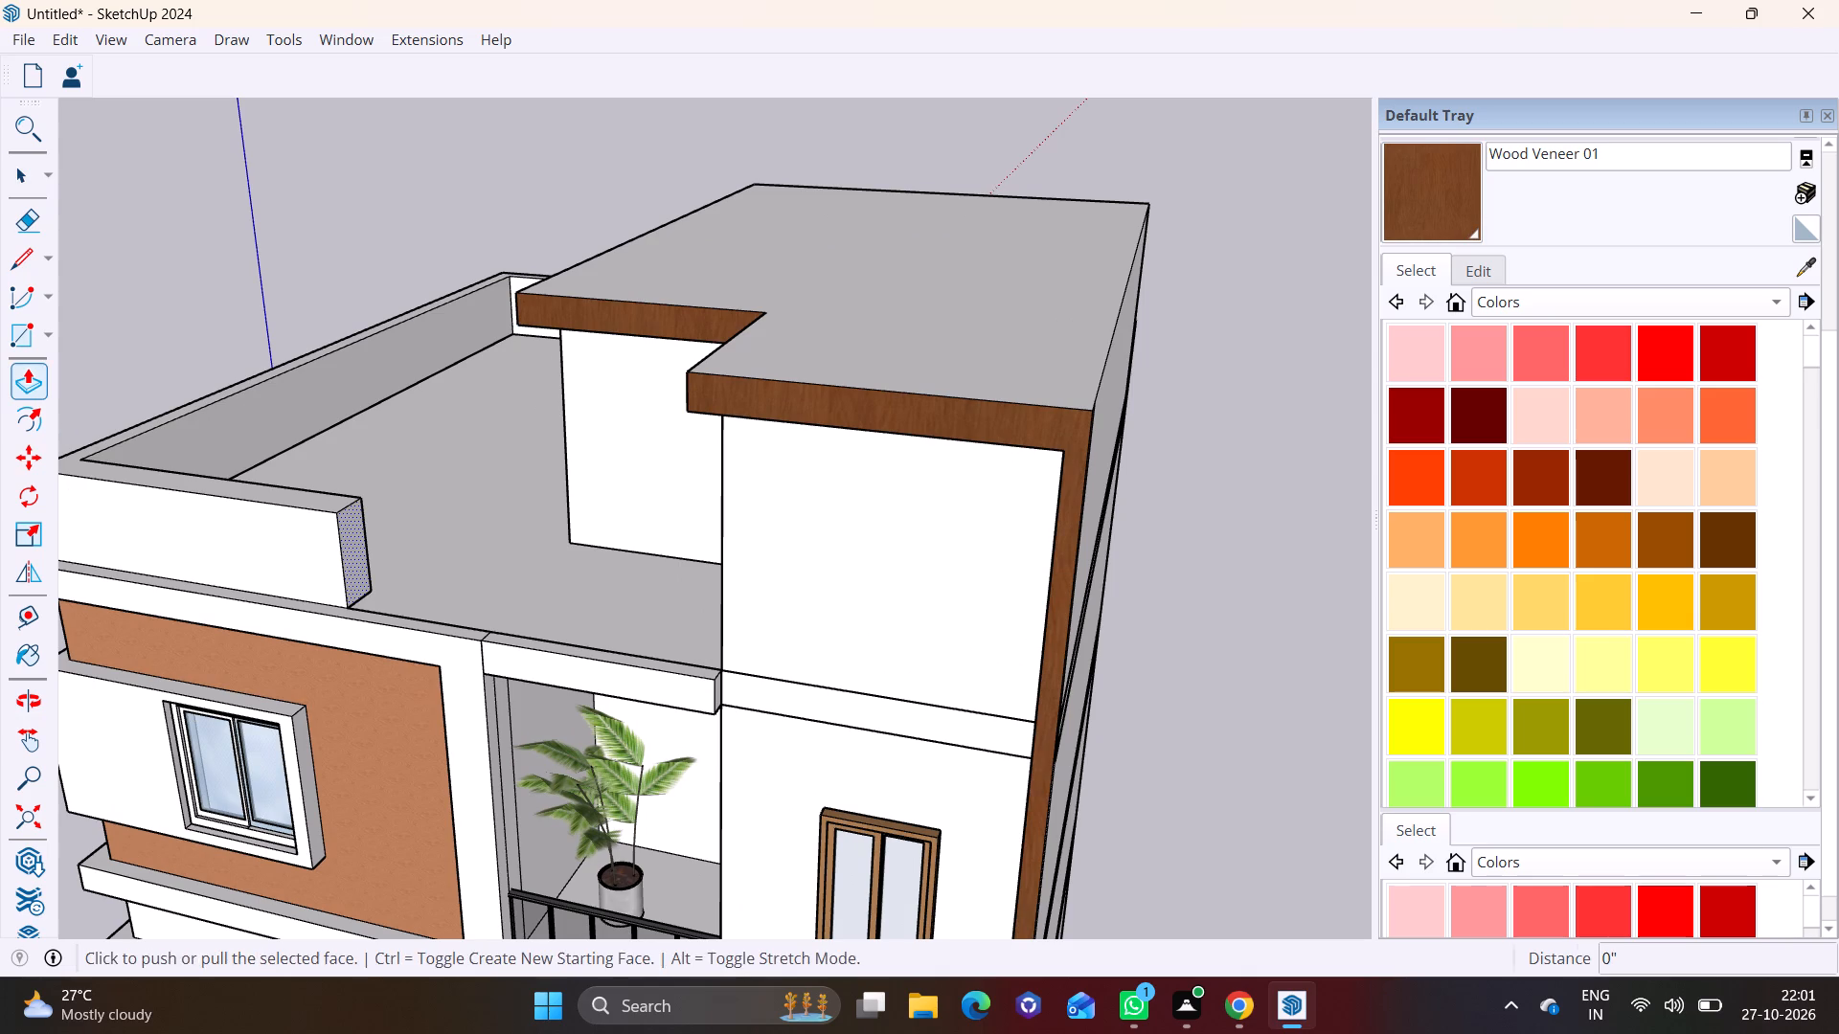
pyautogui.click(350, 551)
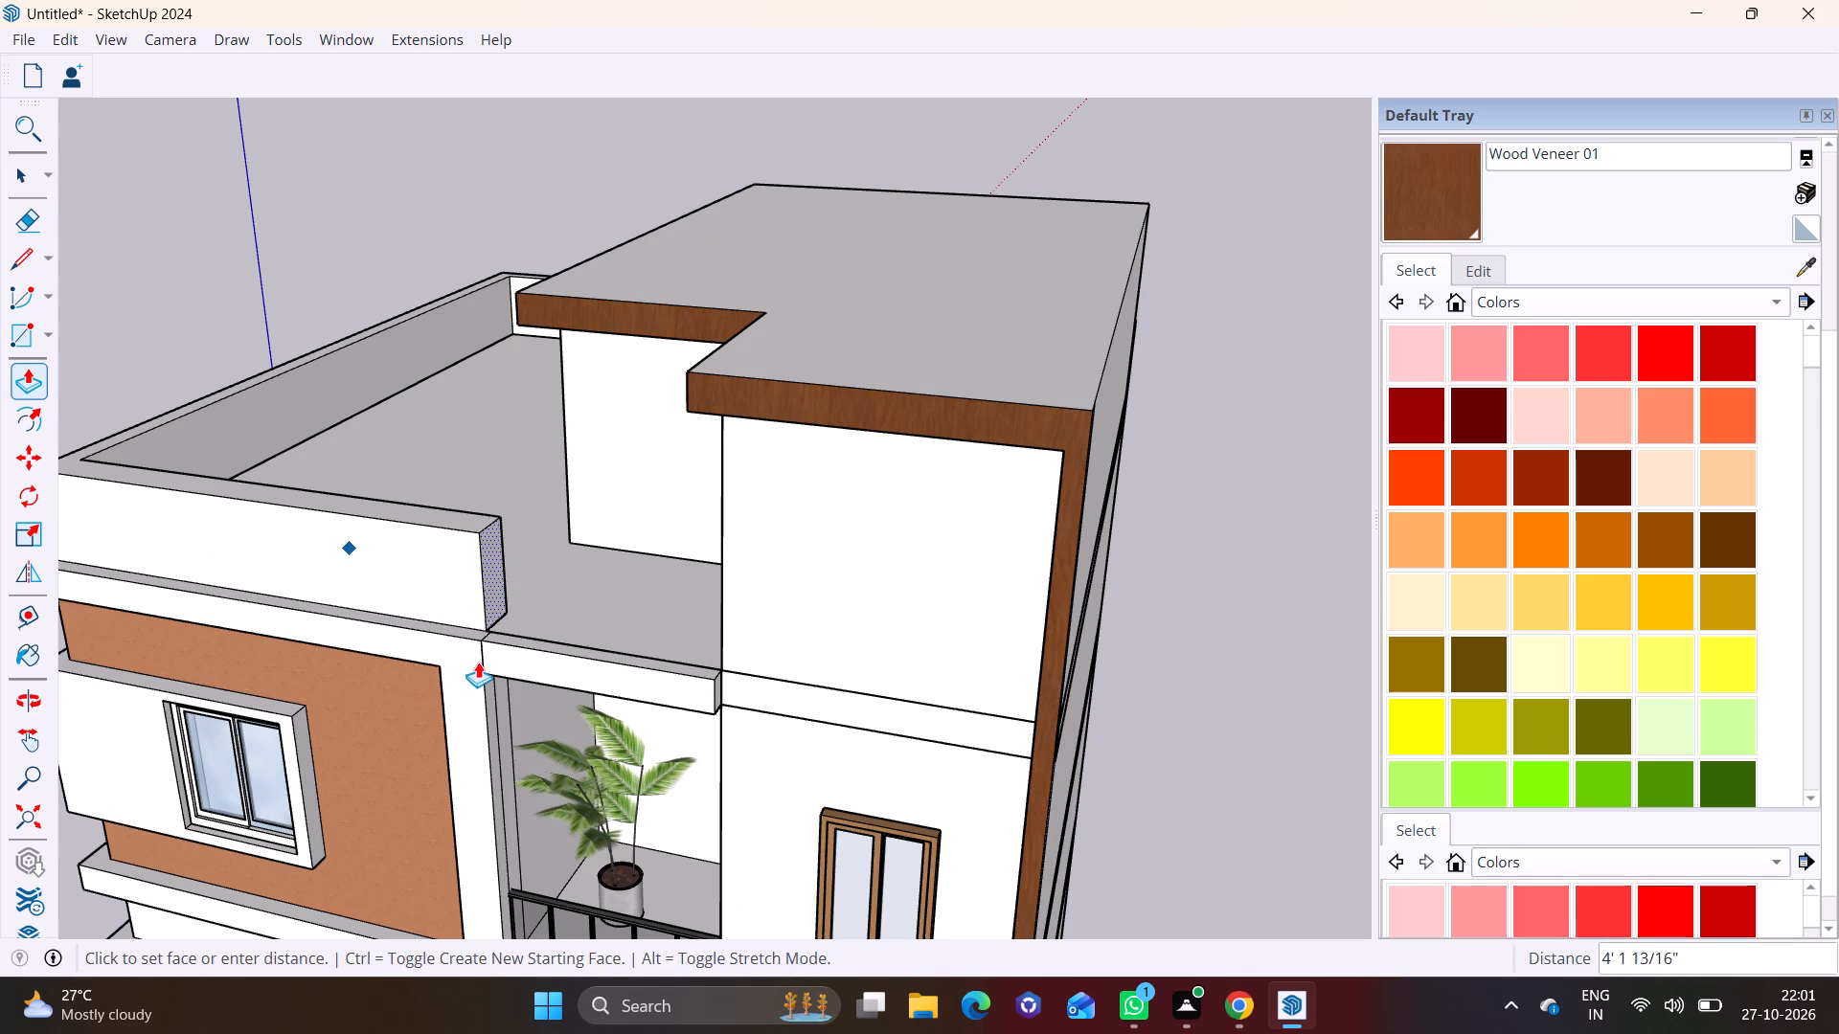
pyautogui.click(478, 662)
# Examine the extended front parapet and the rooftop block from the front and from above.
pyautogui.scroll(-4, 467, 646)
pyautogui.keyDown('shift'); pyautogui.moveTo(462, 618); pyautogui.dragTo(506, 666, button='middle'); pyautogui.keyUp('shift')
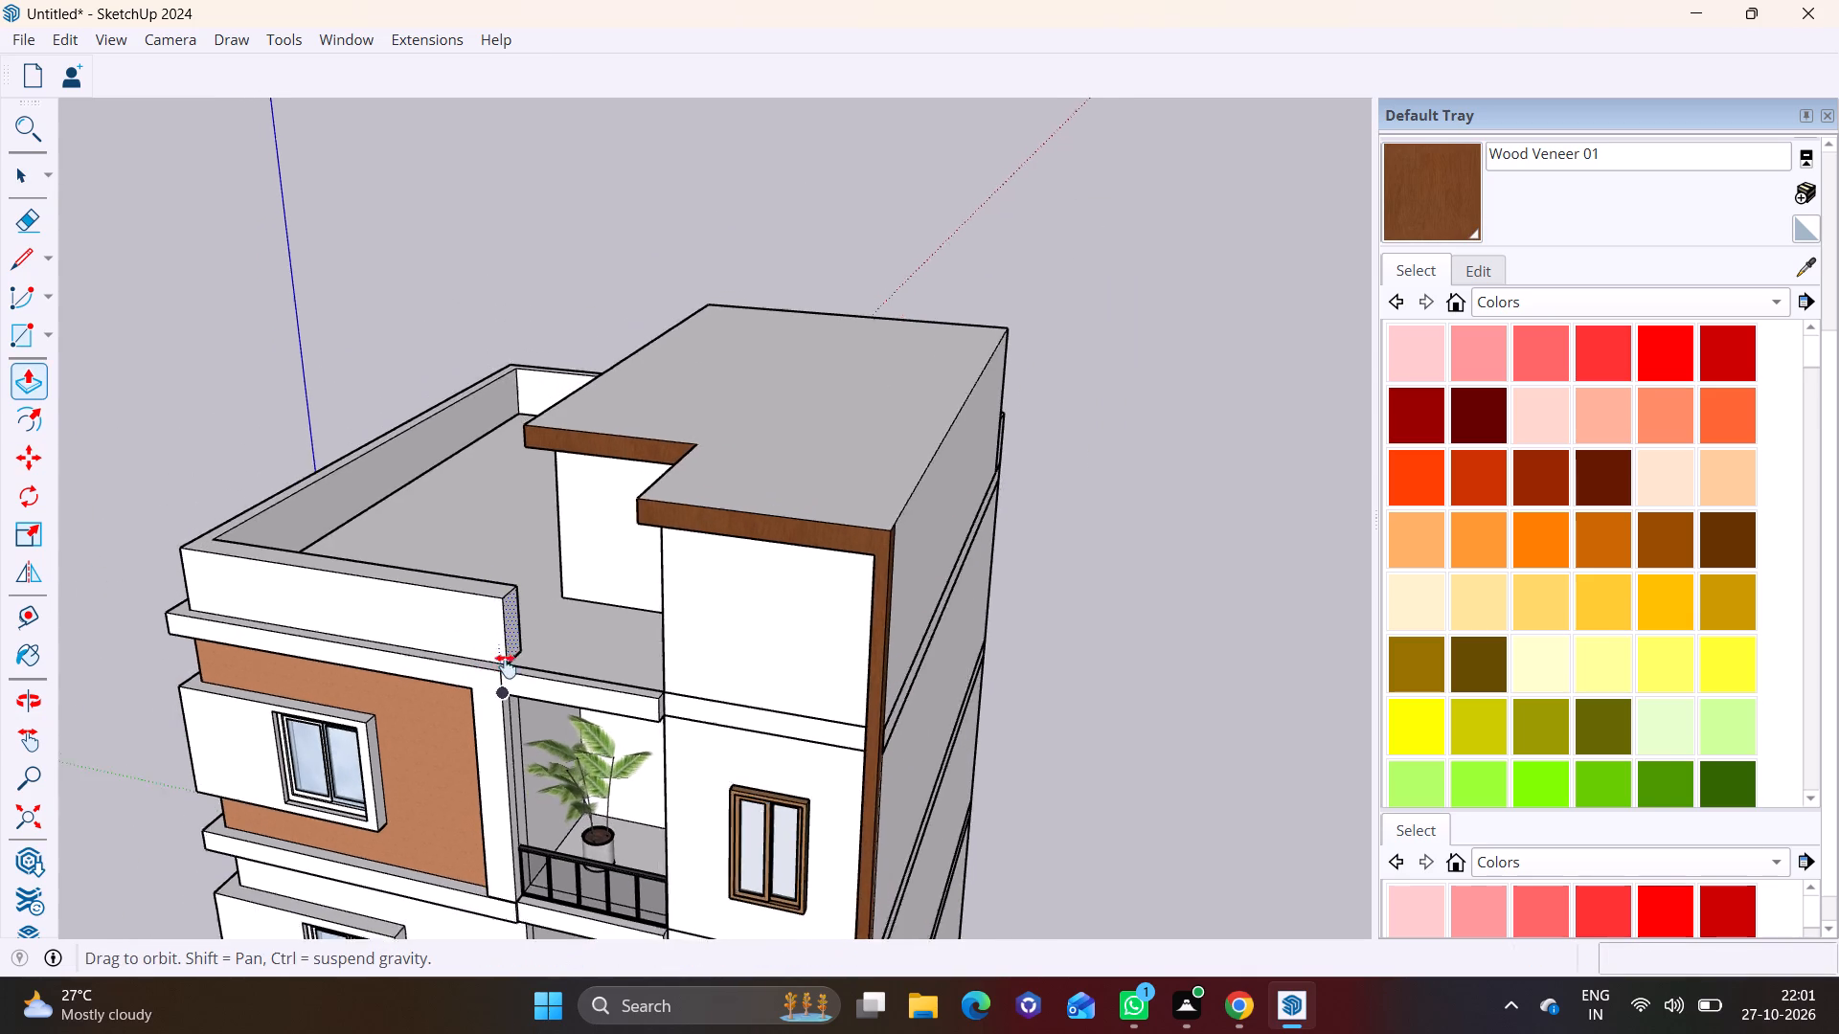
pyautogui.keyDown('shift'); pyautogui.moveTo(506, 666); pyautogui.dragTo(706, 687, button='middle'); pyautogui.keyUp('shift')
pyautogui.moveTo(650, 688); pyautogui.dragTo(655, 697, button='middle')
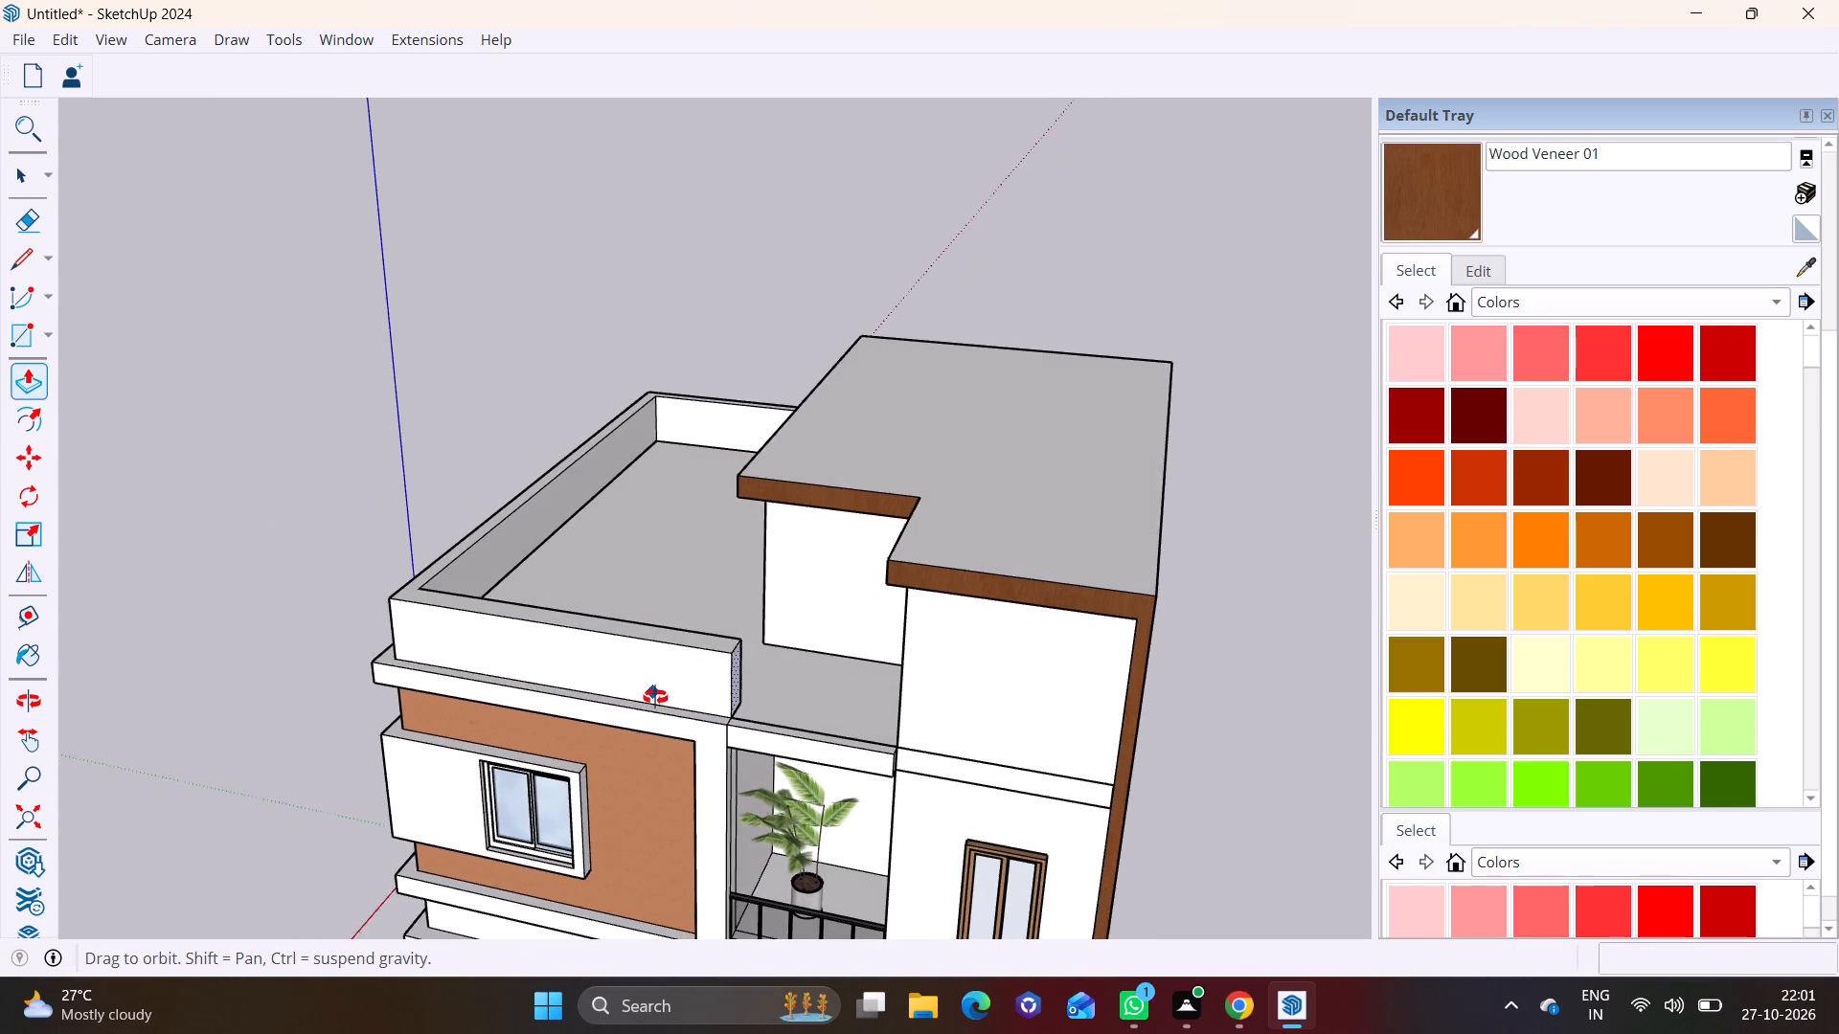
pyautogui.moveTo(655, 697); pyautogui.dragTo(983, 456, button='middle')
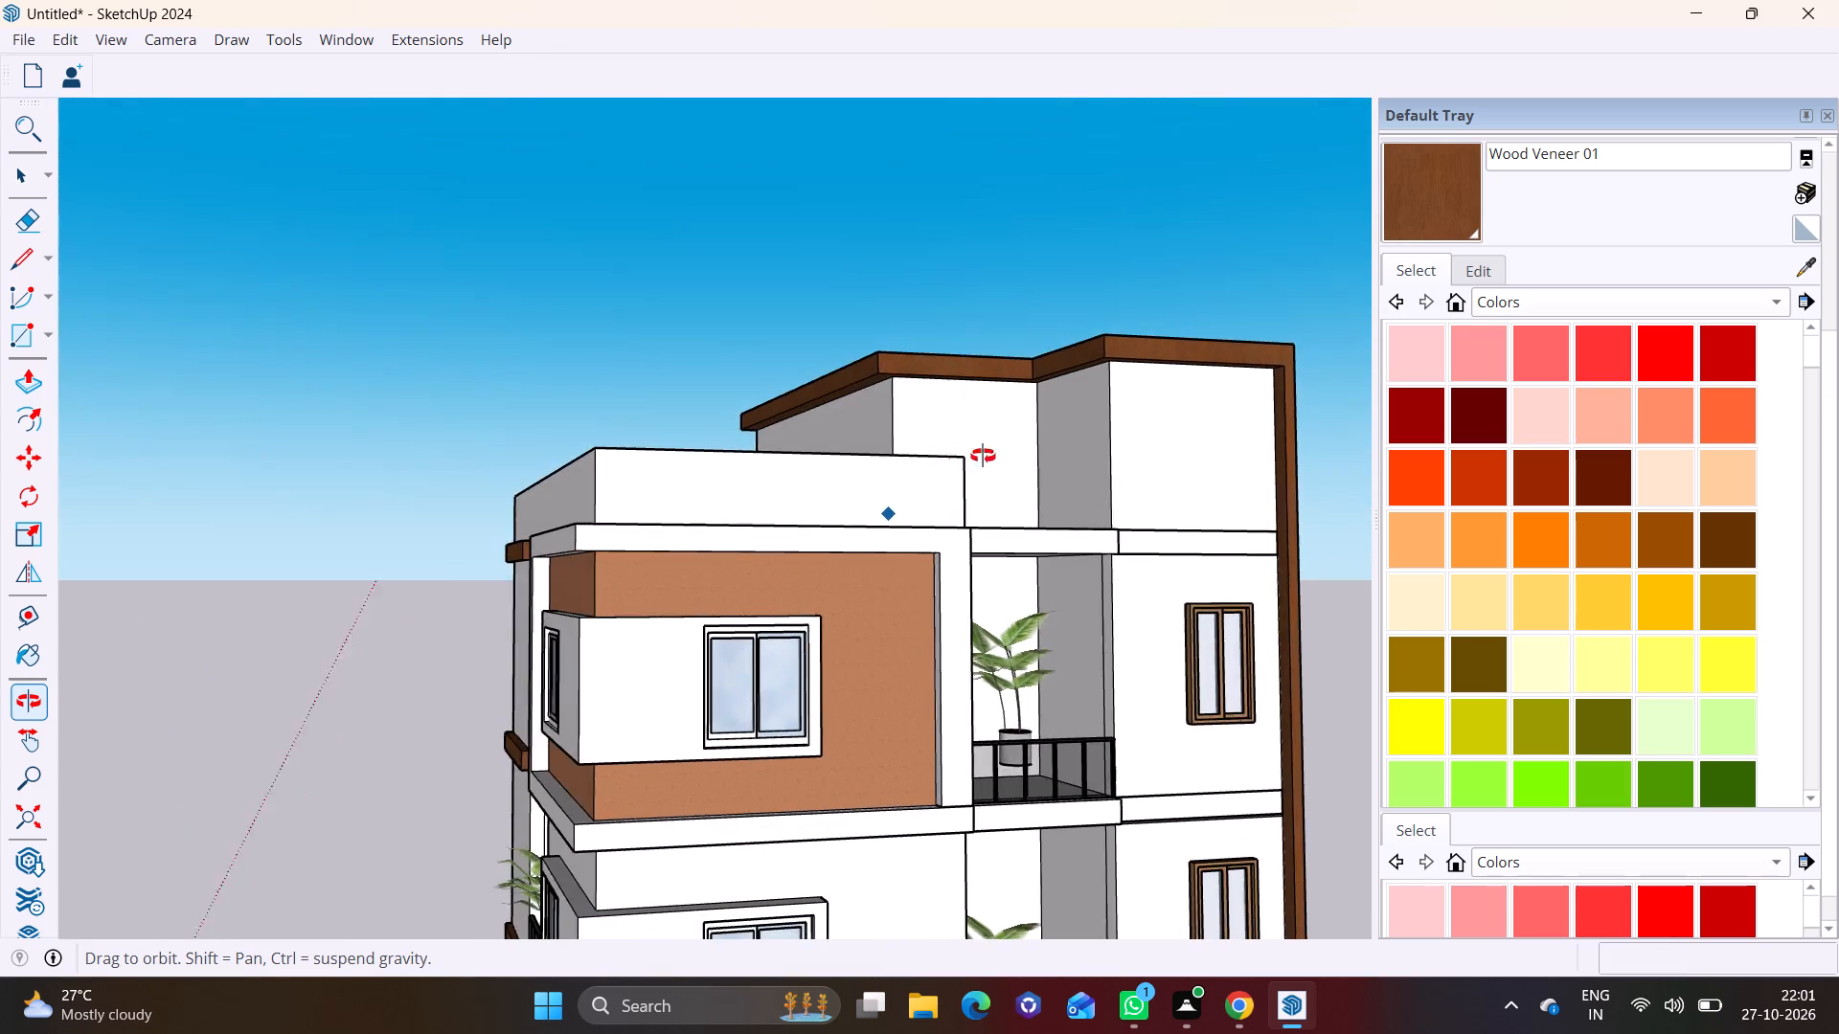
pyautogui.moveTo(983, 456); pyautogui.dragTo(1001, 453, button='middle')
pyautogui.moveTo(779, 468); pyautogui.dragTo(698, 612, button='middle')
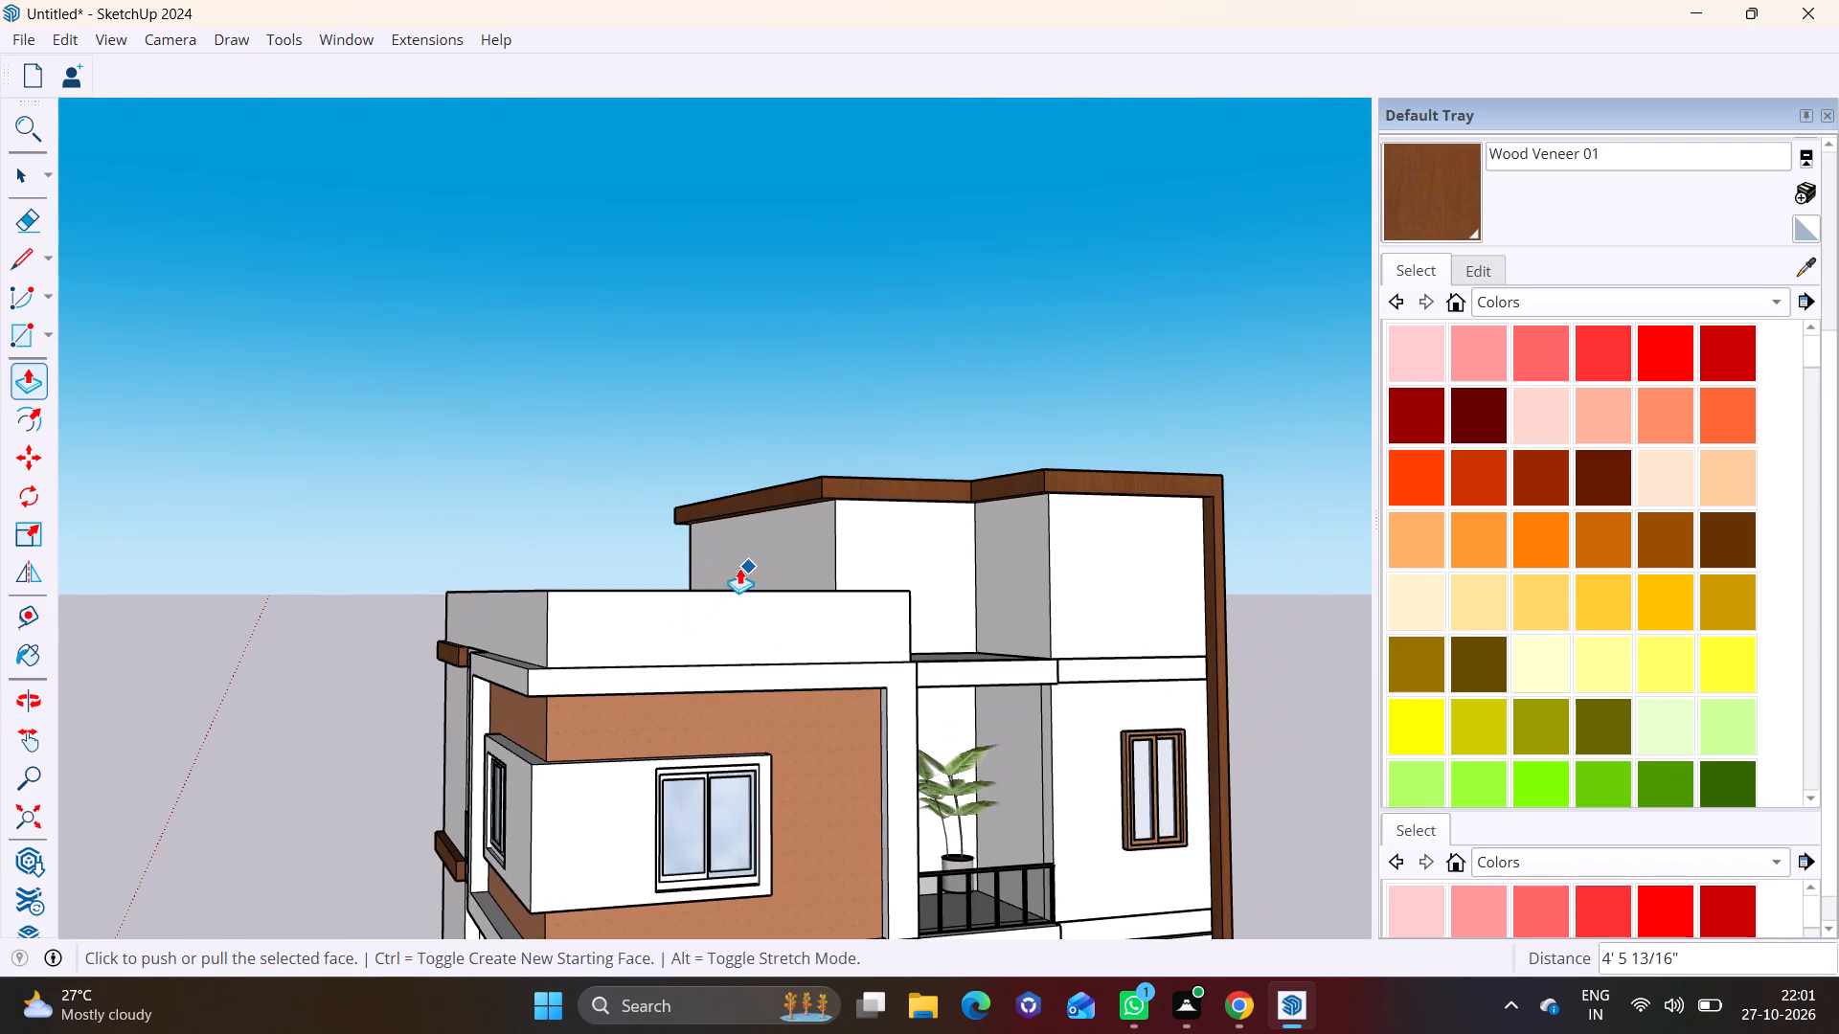
pyautogui.moveTo(721, 570); pyautogui.dragTo(714, 804, button='middle')
pyautogui.scroll(1, 710, 655)
pyautogui.moveTo(710, 653); pyautogui.dragTo(691, 735, button='middle')
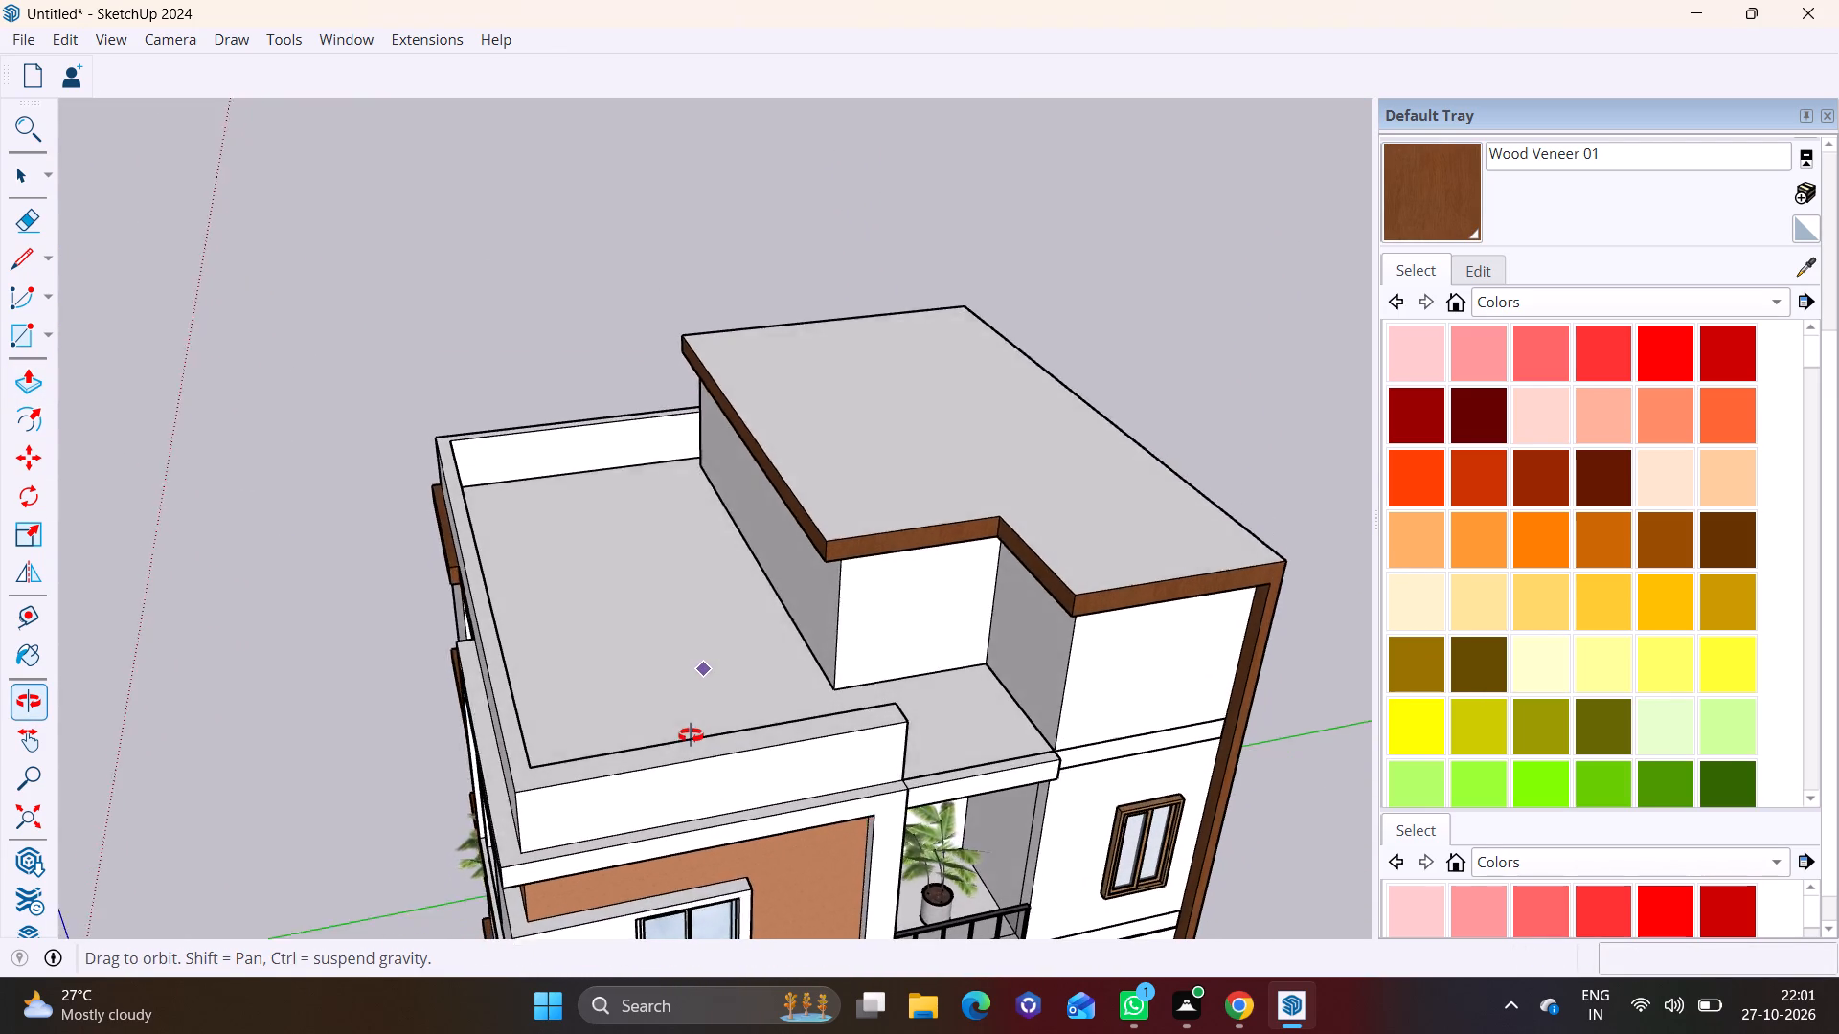
pyautogui.moveTo(691, 735); pyautogui.dragTo(683, 792, button='middle')
pyautogui.moveTo(685, 703); pyautogui.dragTo(662, 853, button='middle')
pyautogui.scroll(2, 666, 838)
pyautogui.moveTo(682, 798); pyautogui.dragTo(612, 650, button='middle')
pyautogui.scroll(1, 681, 798)
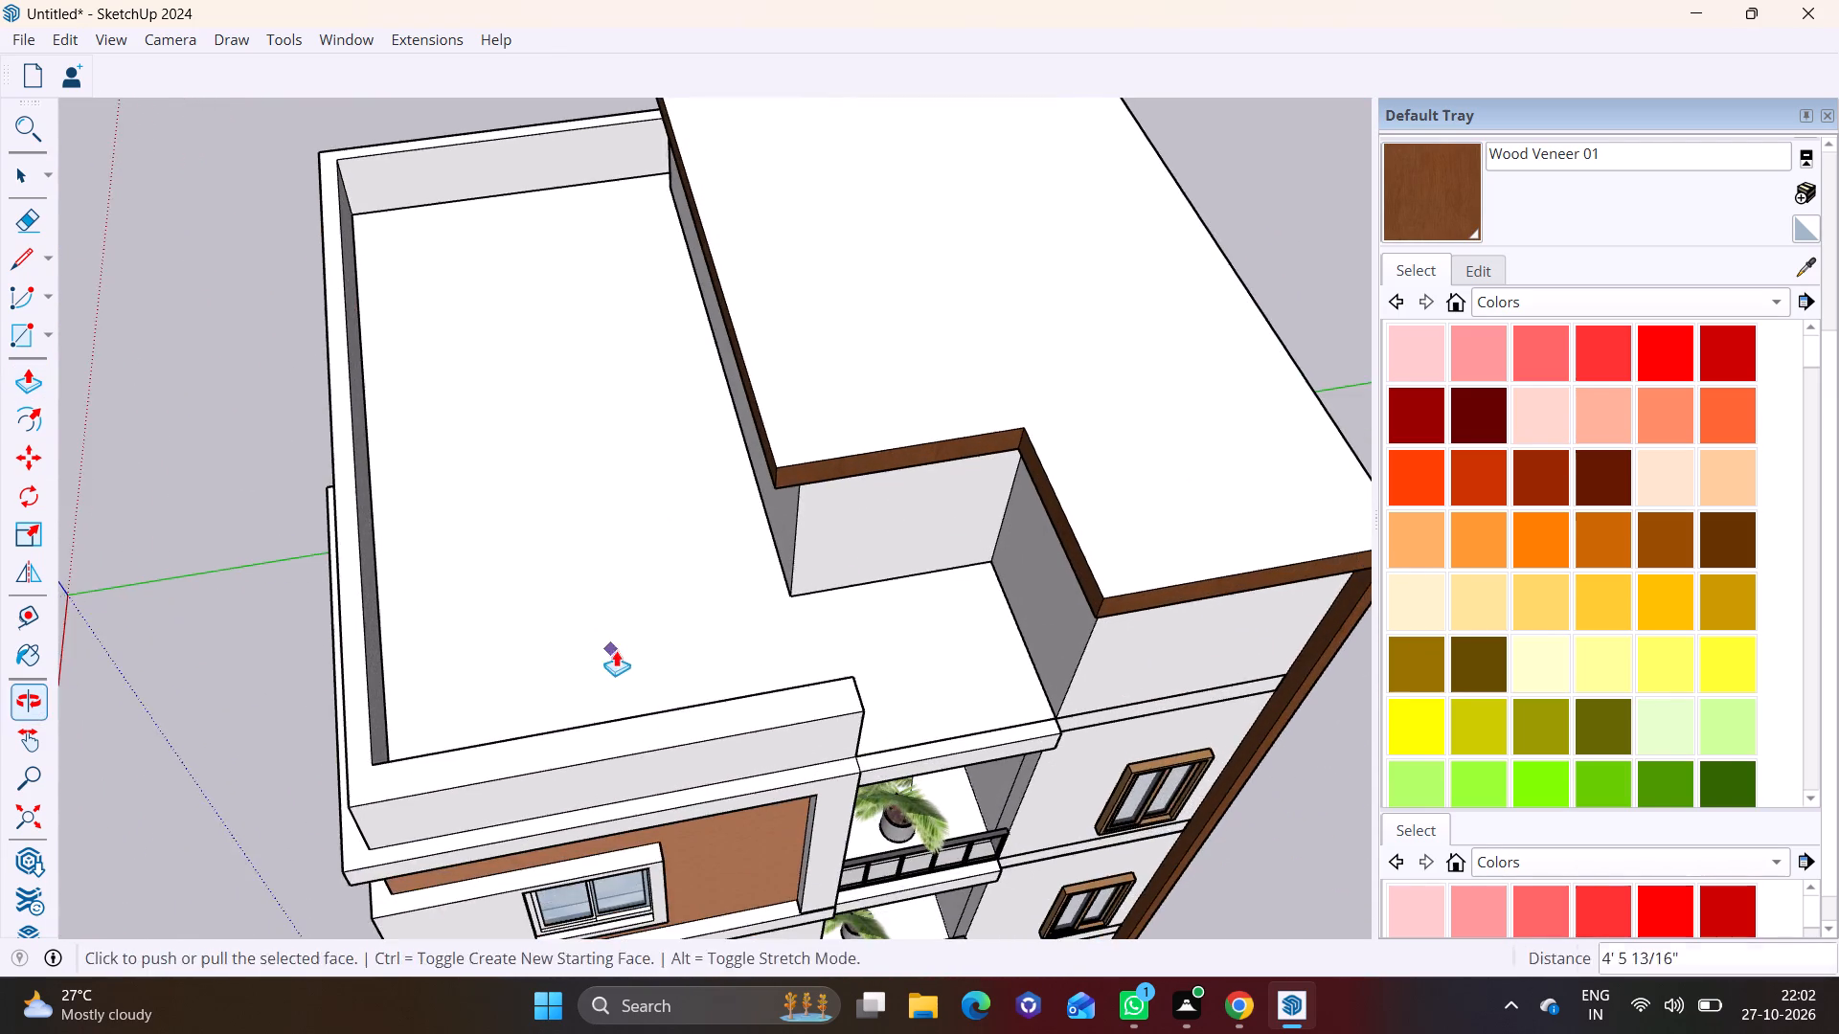
# Draw a circle of about 8" radius on the lower roof, just inside the corner of the front and side parapets.
pyautogui.moveTo(617, 653); pyautogui.dragTo(575, 733, button='middle')
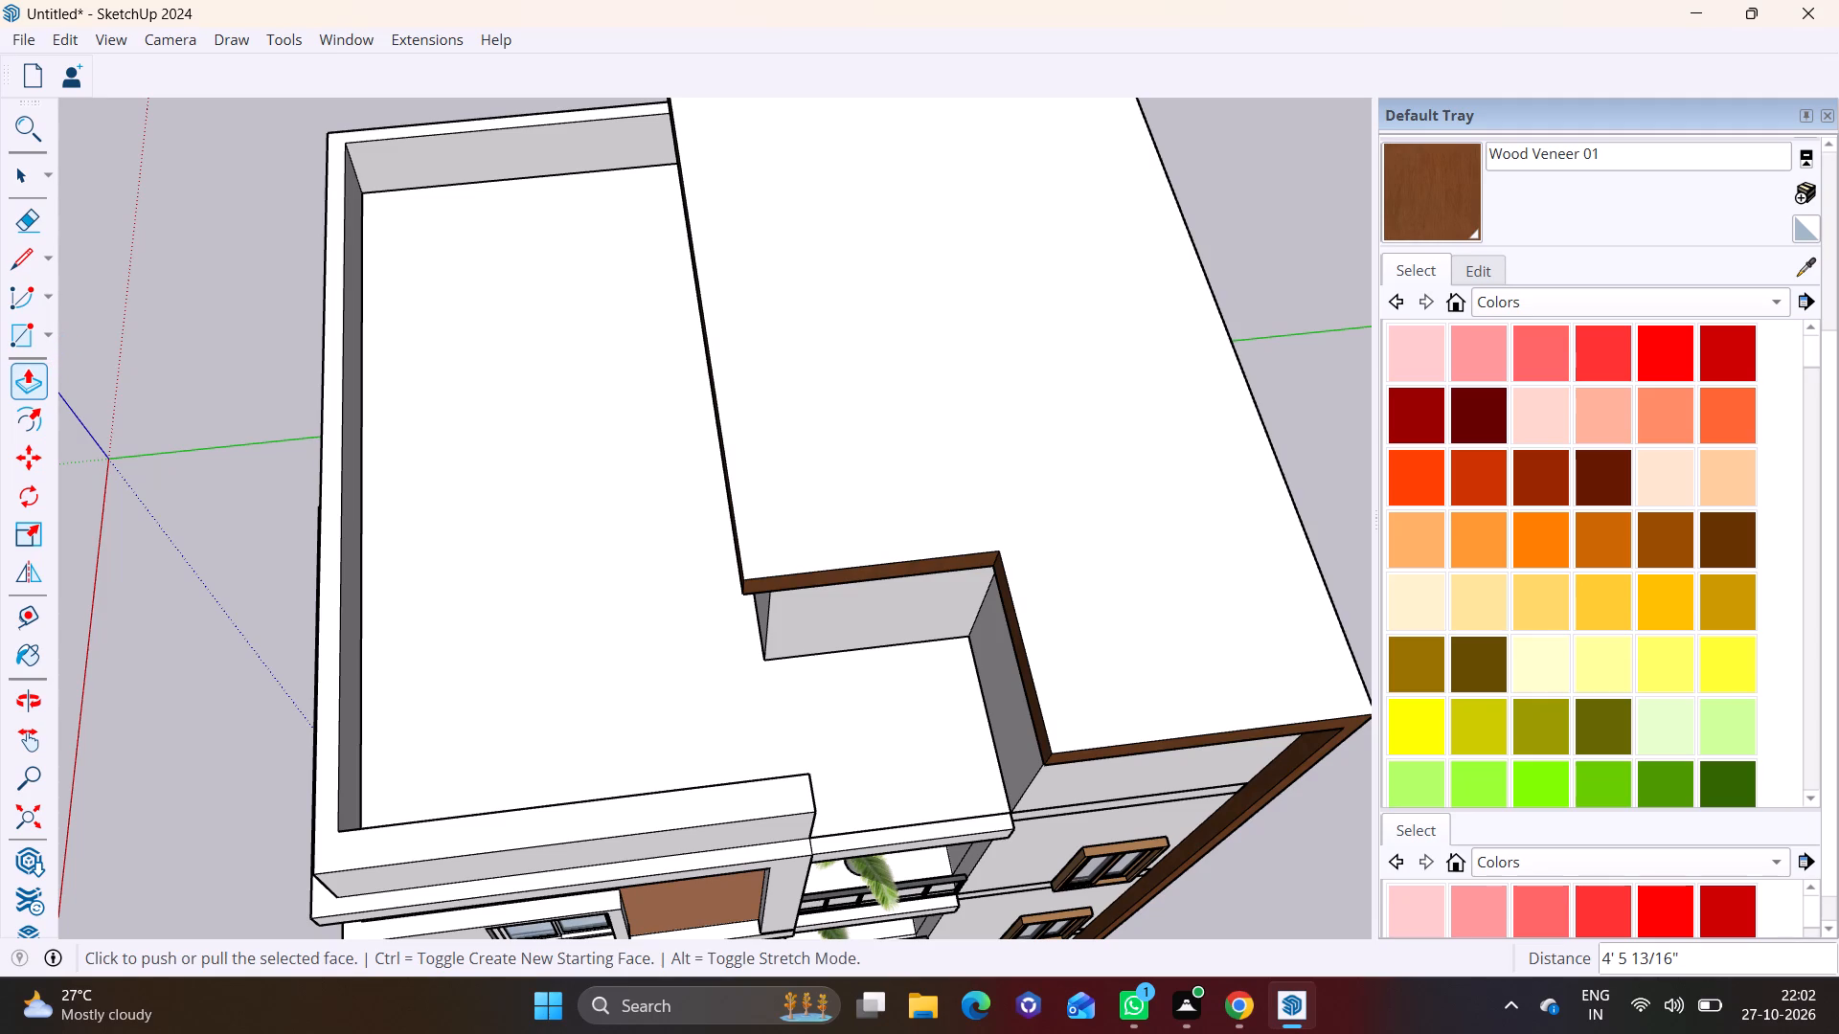
pyautogui.click(39, 327)
pyautogui.click(45, 340)
pyautogui.click(68, 423)
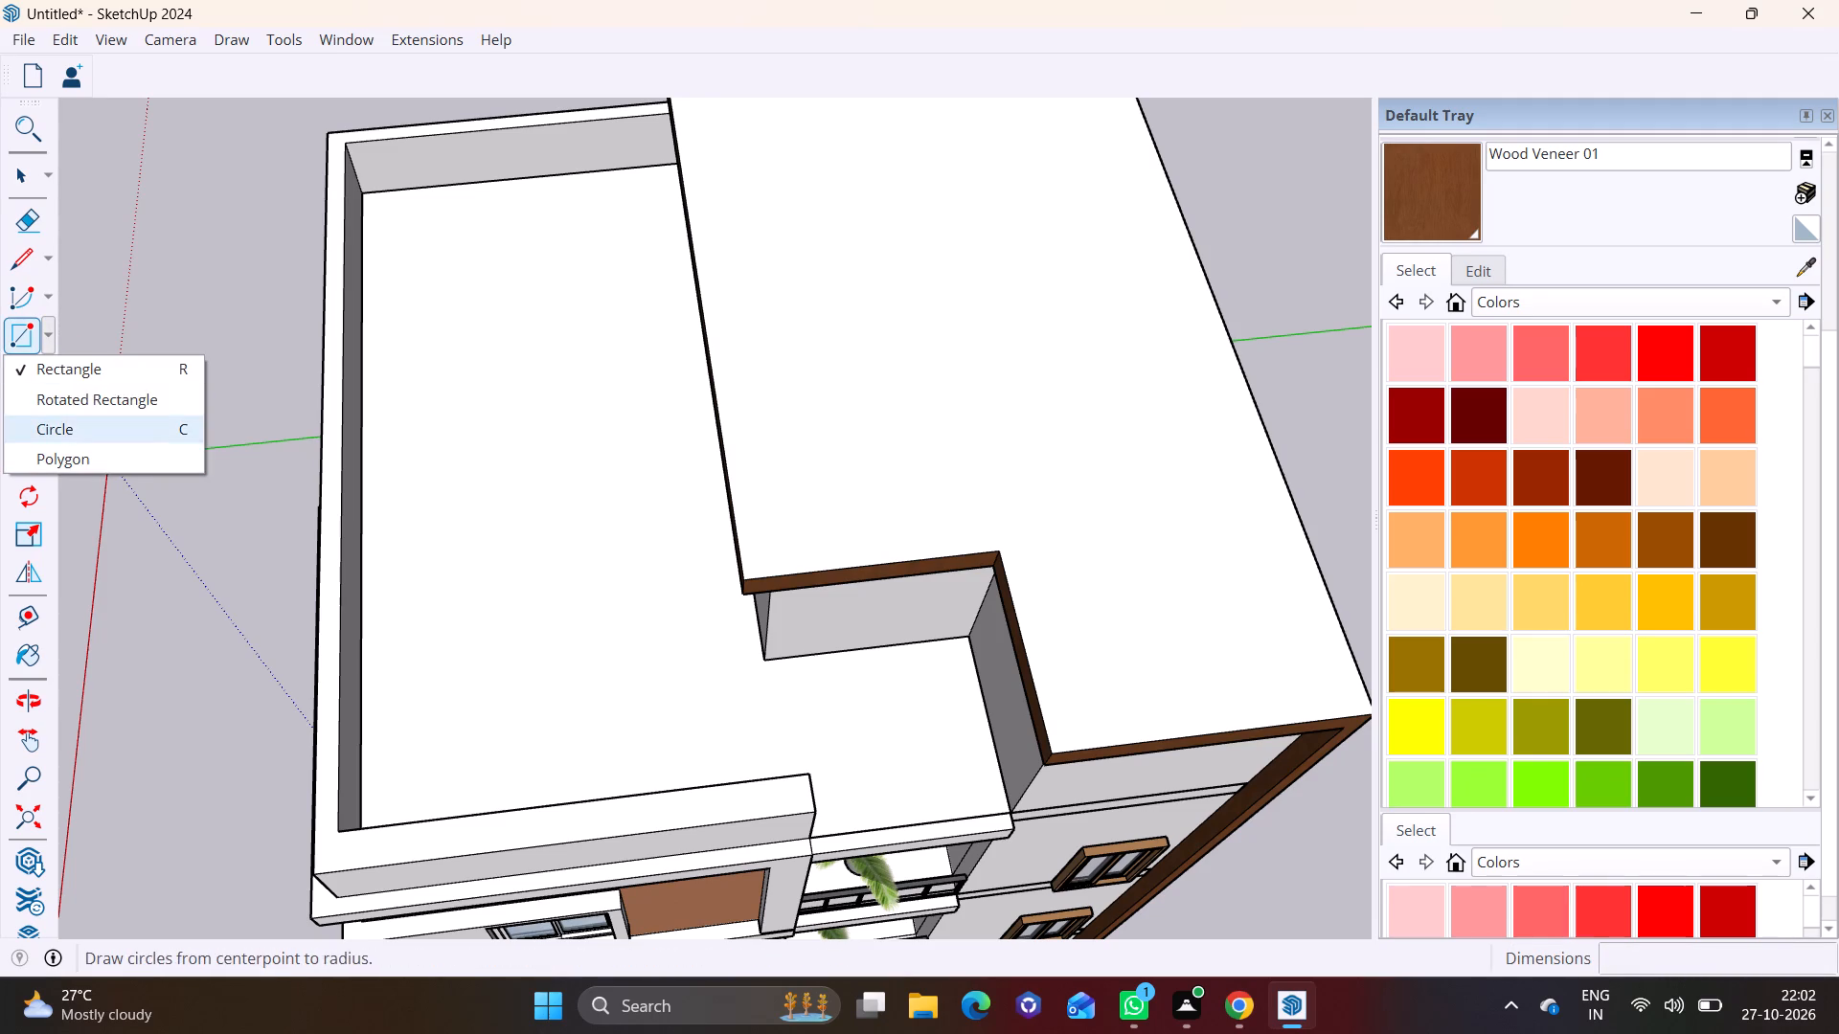
pyautogui.scroll(1, 448, 777)
pyautogui.moveTo(551, 777); pyautogui.dragTo(531, 839, button='middle')
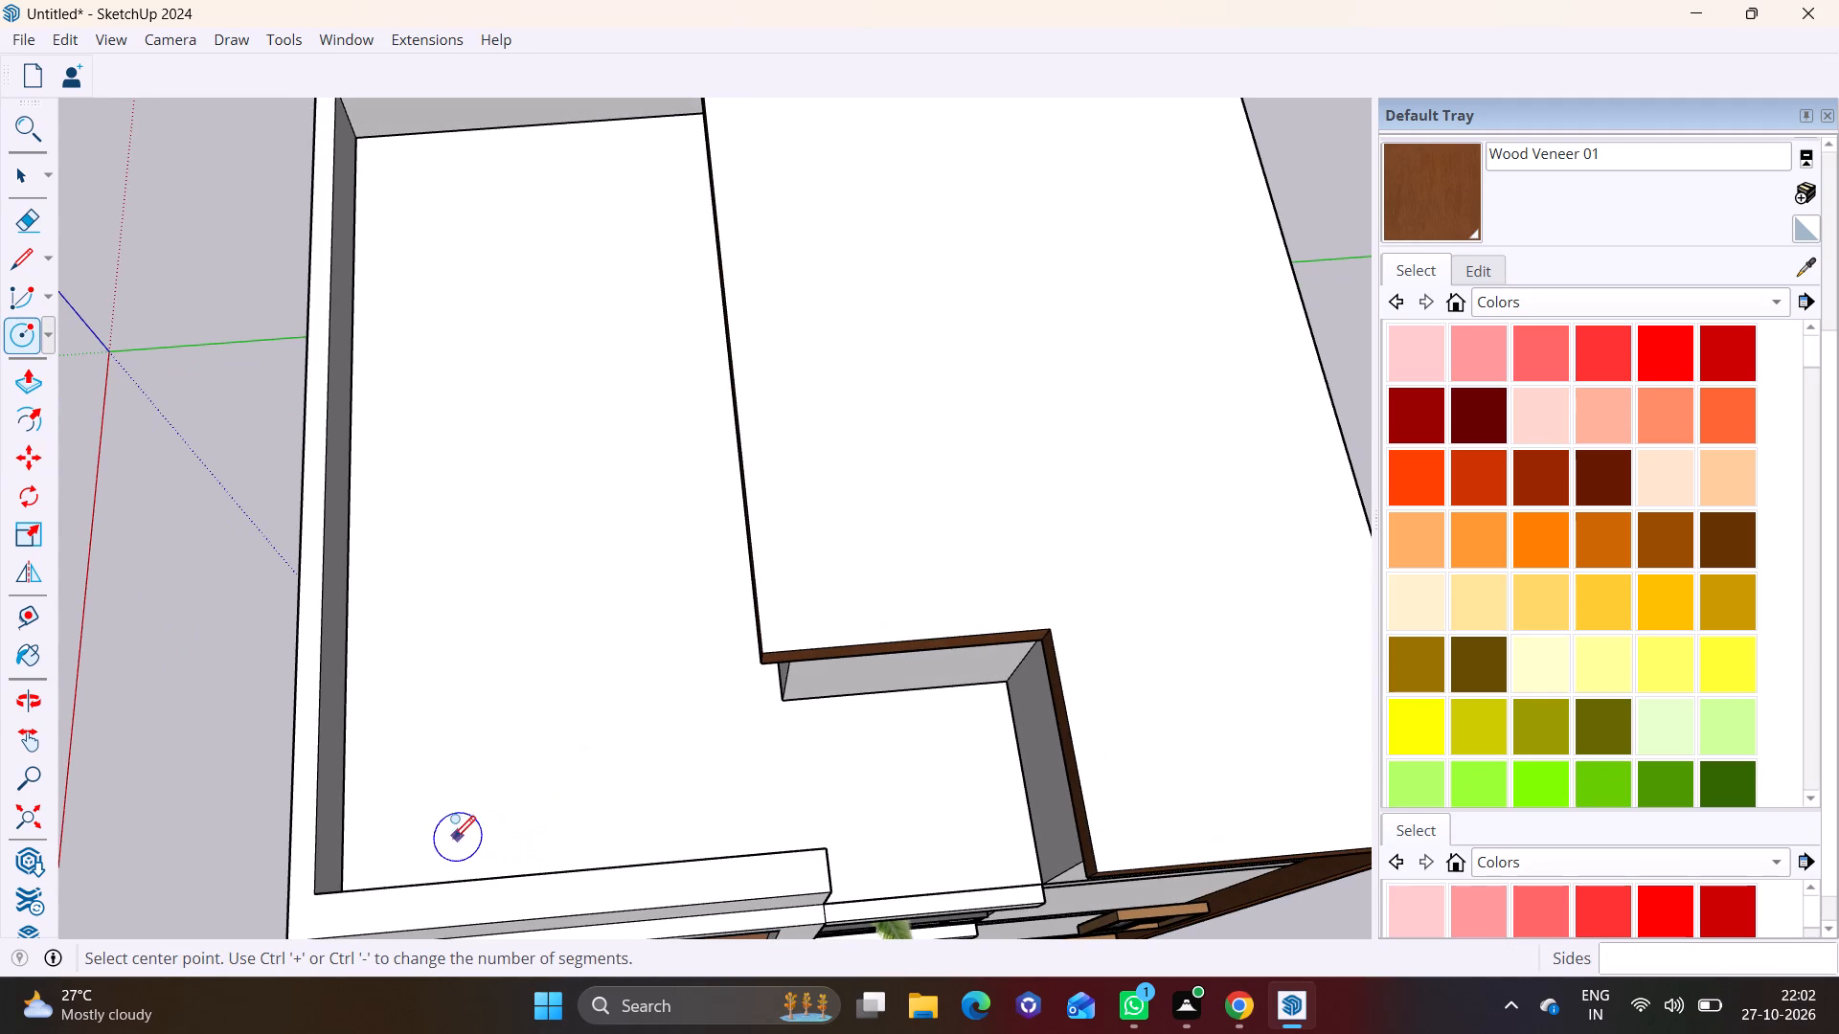
pyautogui.click(453, 837)
pyautogui.click(475, 833)
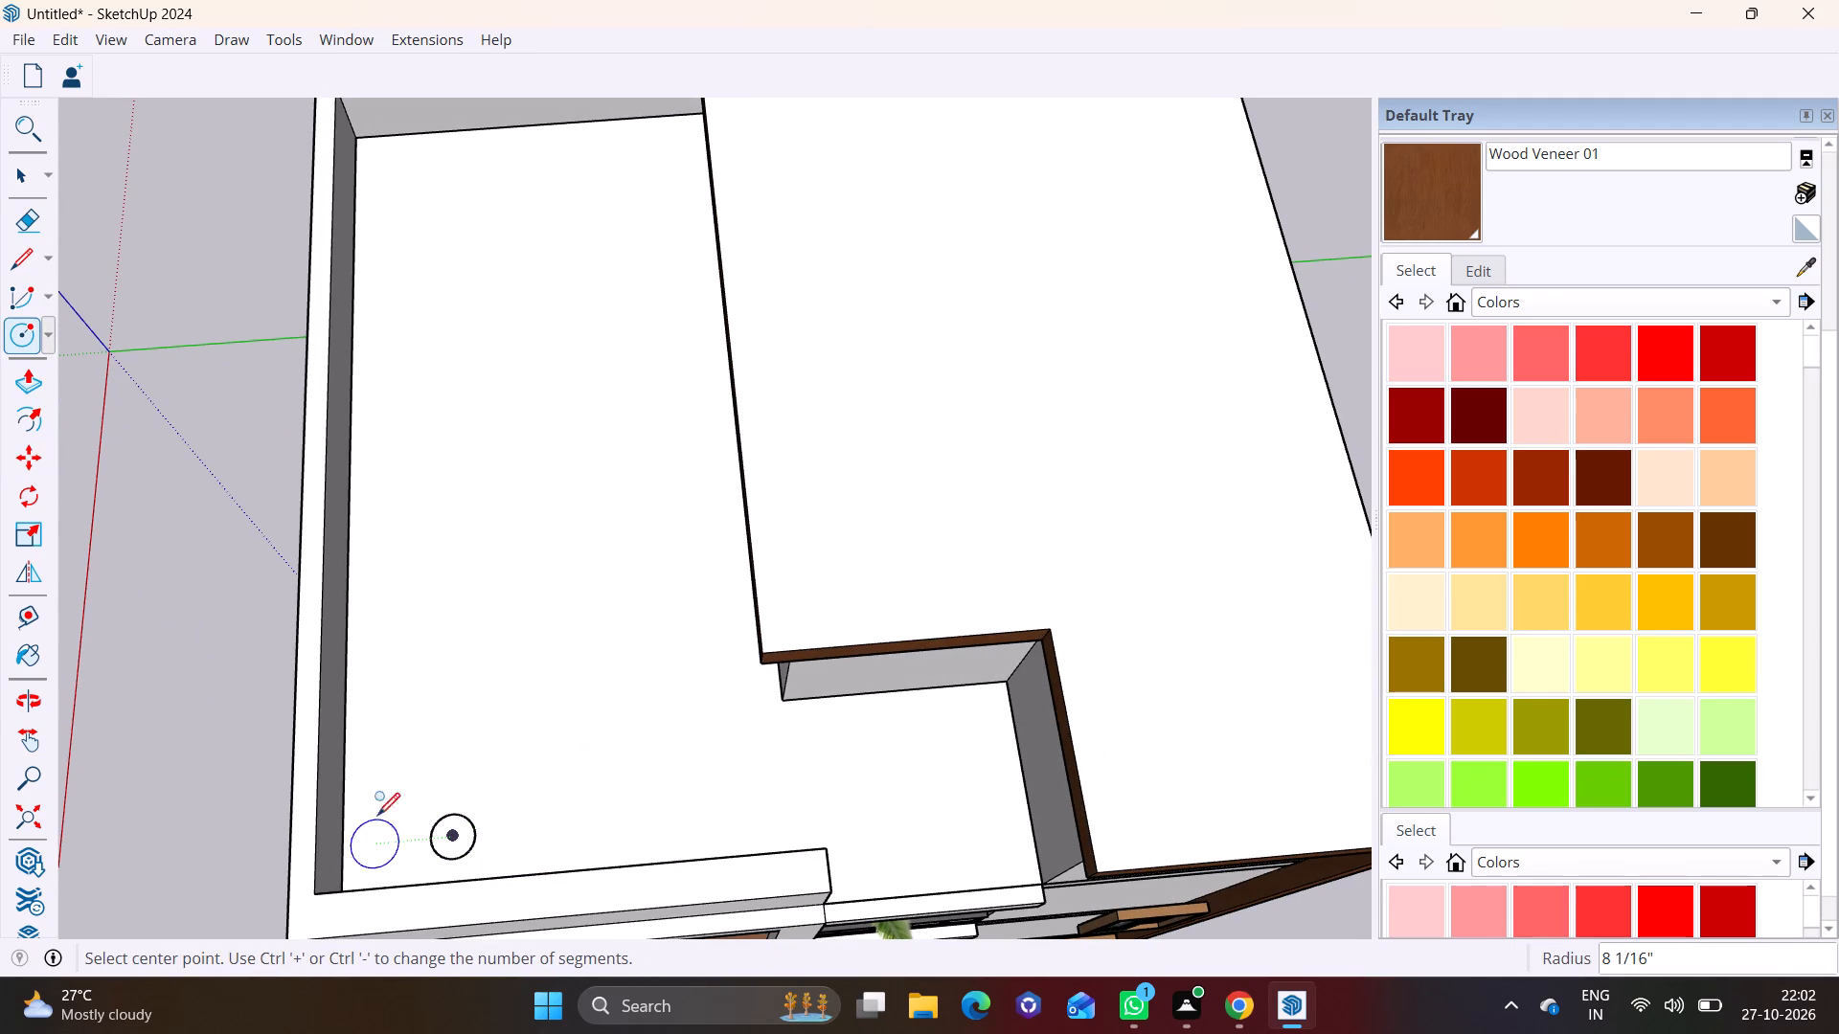
# Make the circle's face and edge into a group.
pyautogui.click(30, 188)
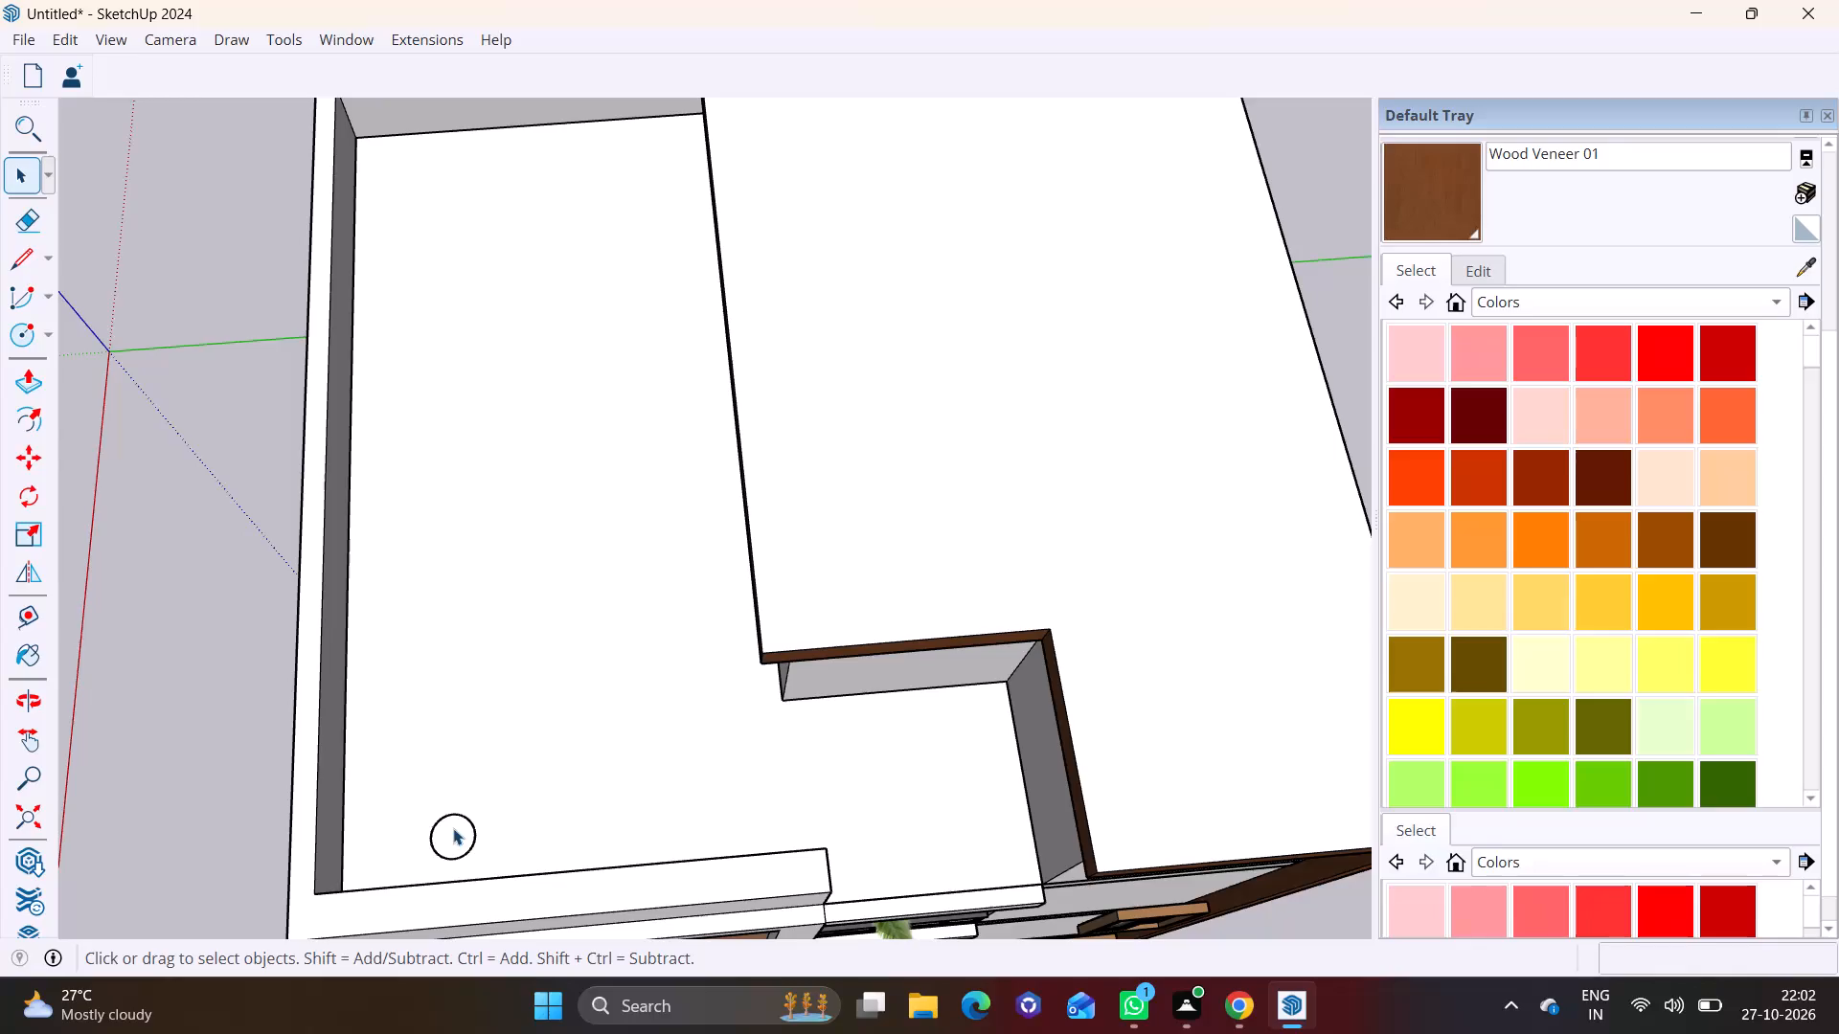
pyautogui.doubleClick(452, 827)
pyautogui.rightClick(451, 825)
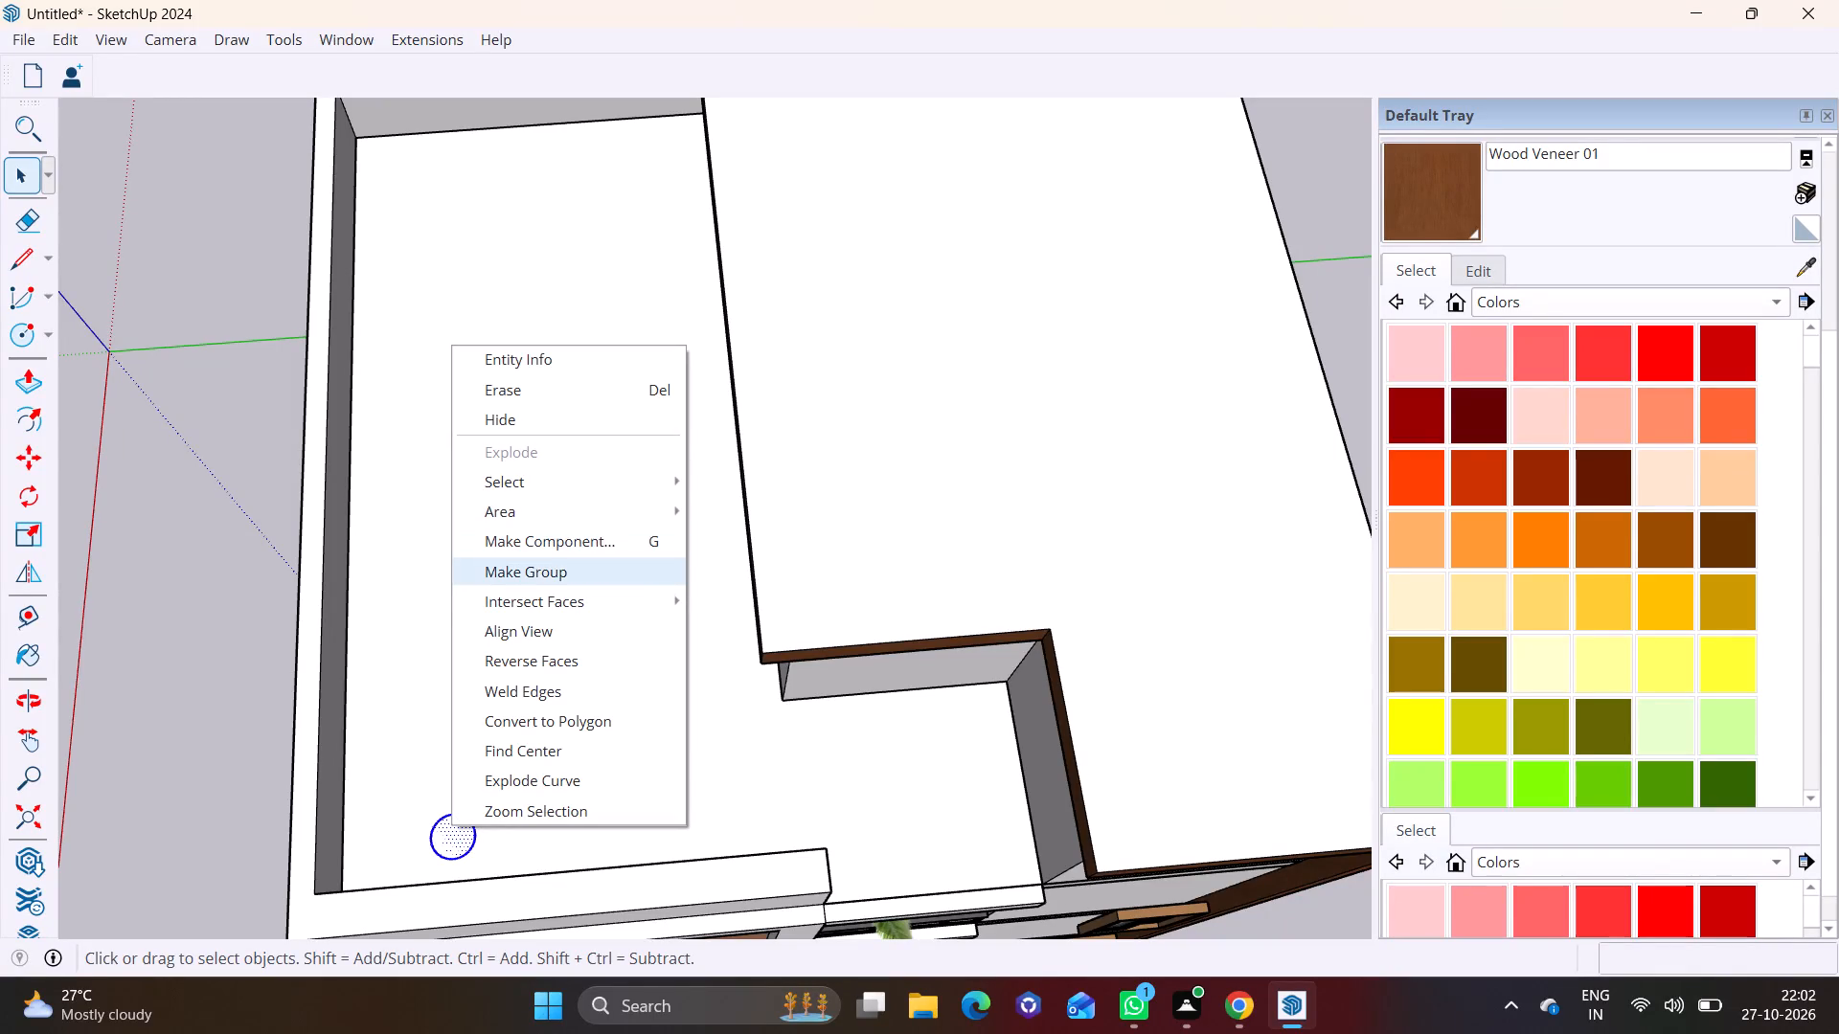
pyautogui.click(536, 579)
# Inside the circle's group, Push/Pull the face up about 9' 5" into a round column.
pyautogui.tripleClick(452, 843)
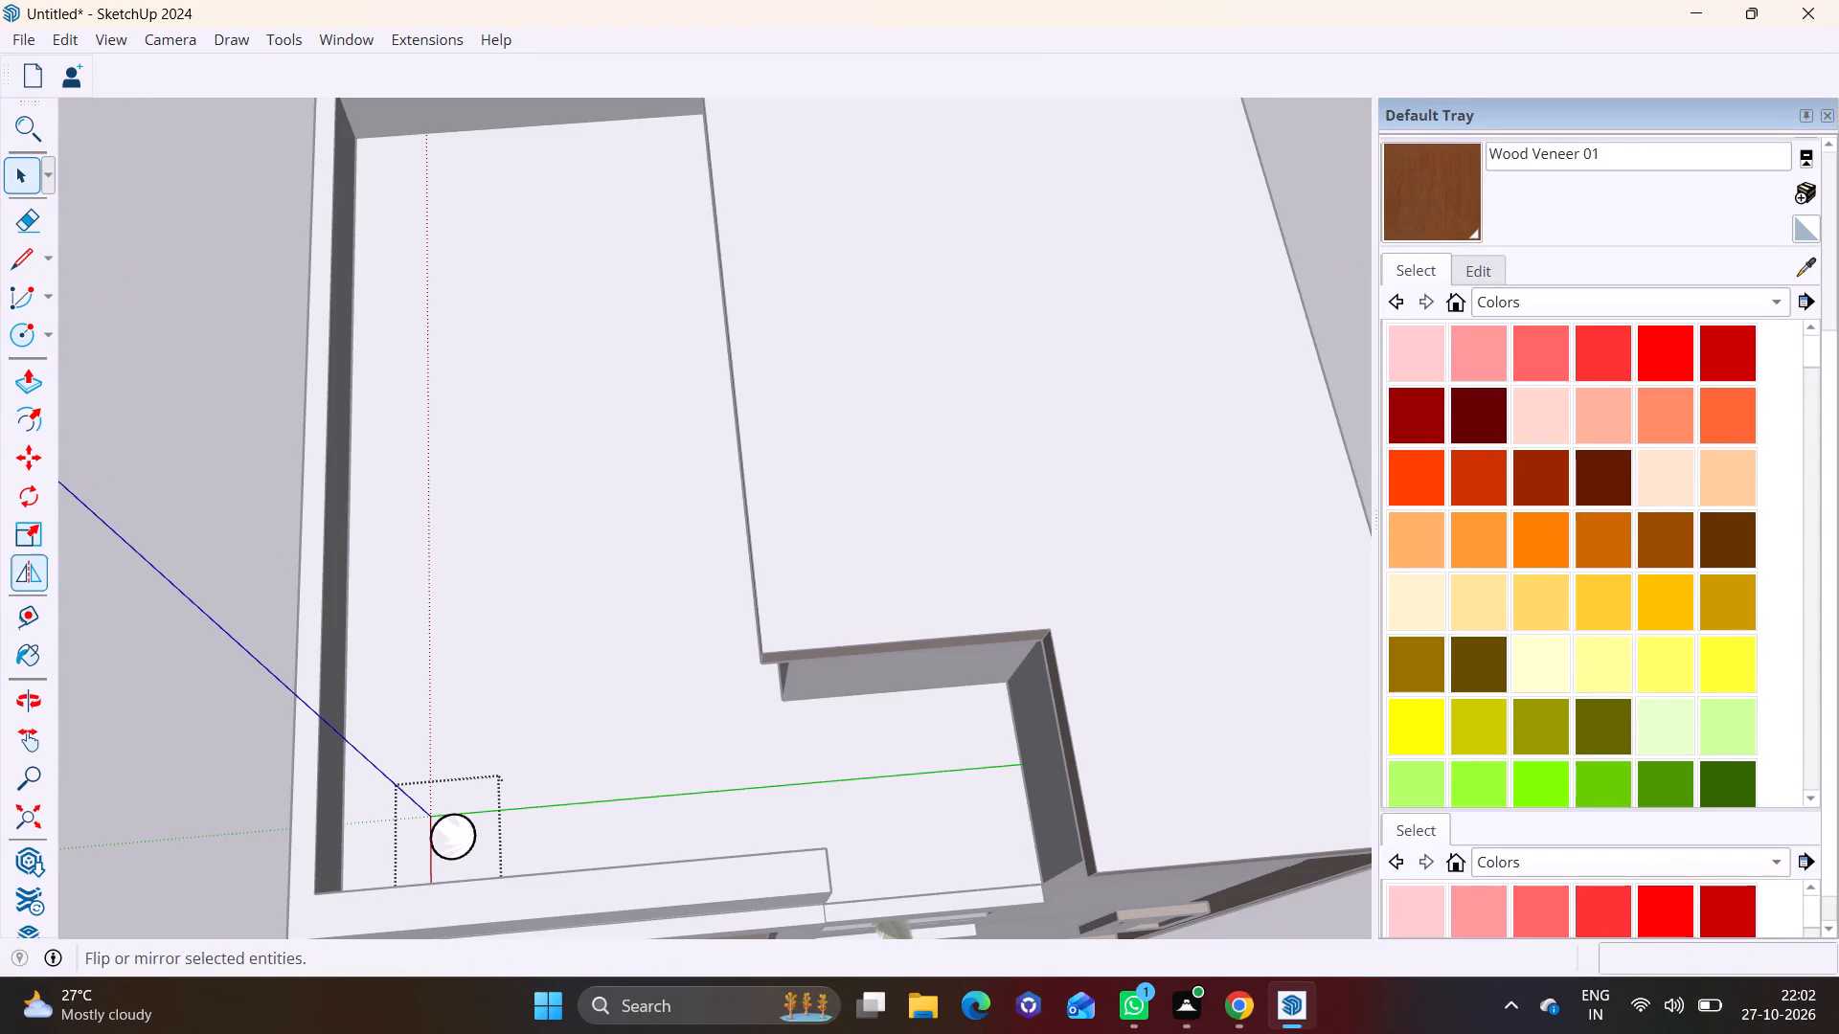
pyautogui.click(30, 369)
pyautogui.click(465, 829)
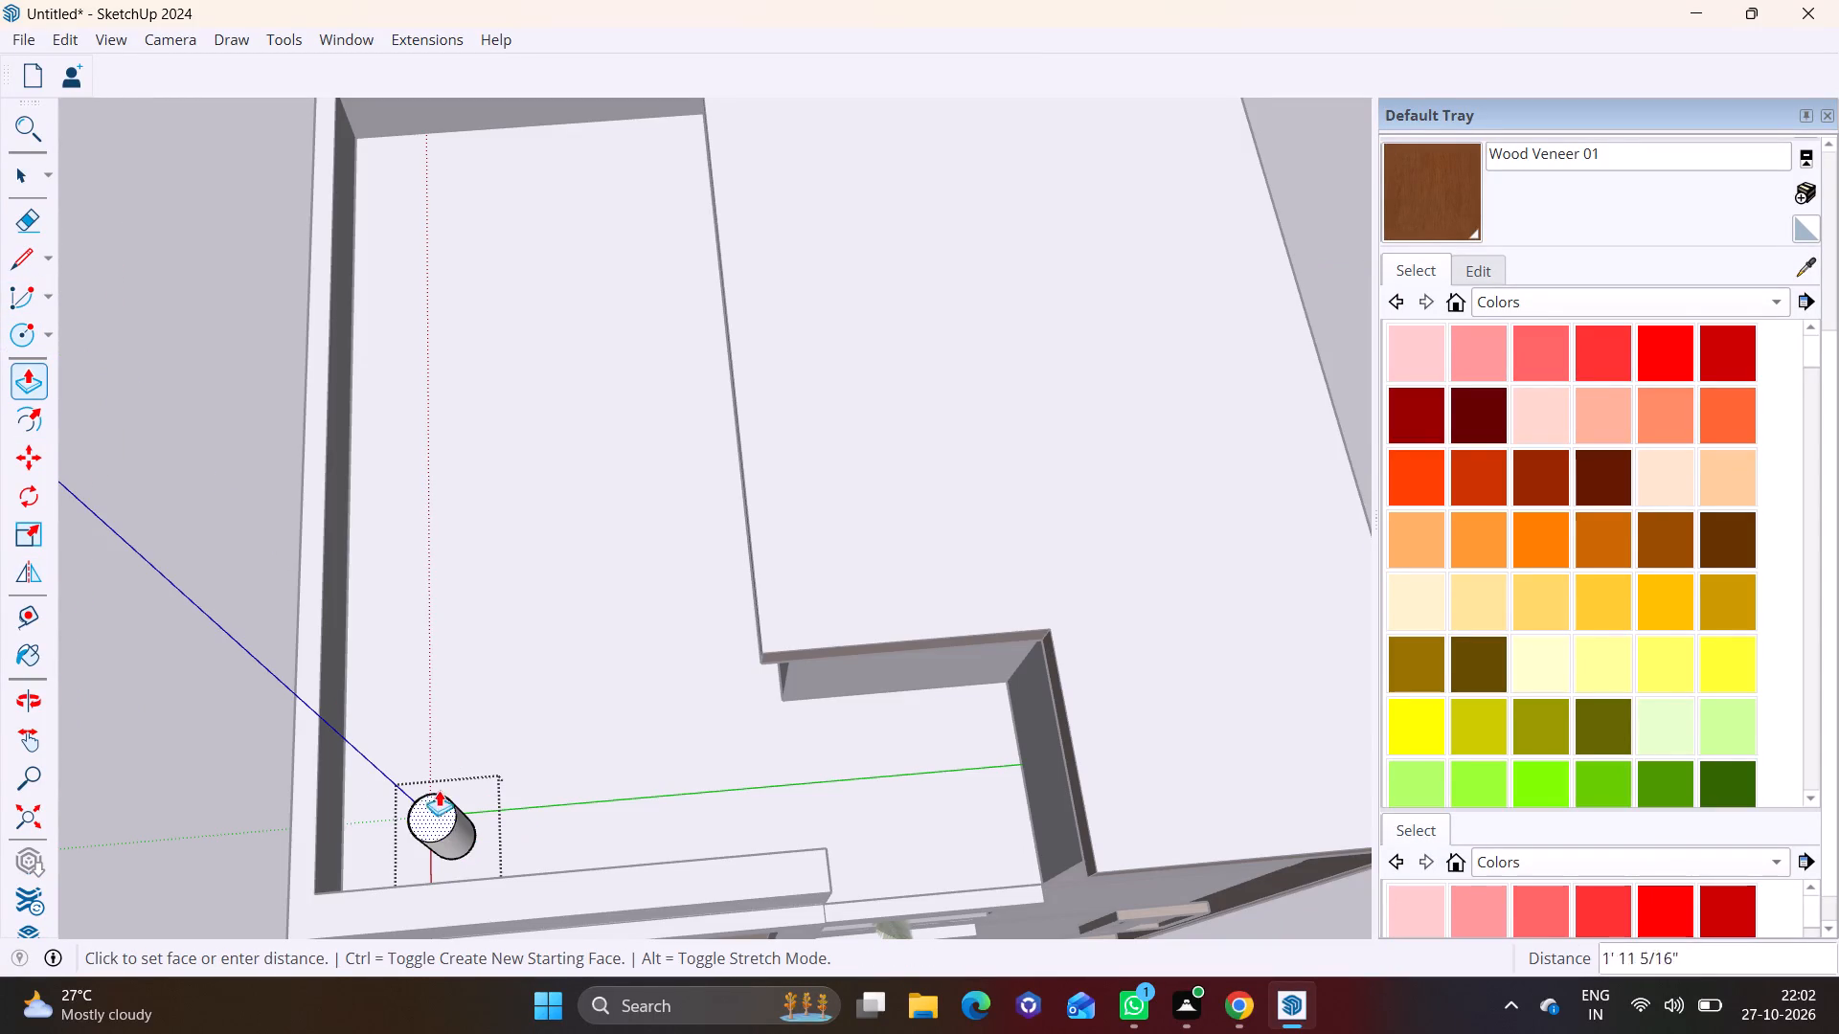
pyautogui.click(418, 742)
pyautogui.scroll(-4, 487, 809)
pyautogui.moveTo(496, 810); pyautogui.dragTo(536, 533, button='middle')
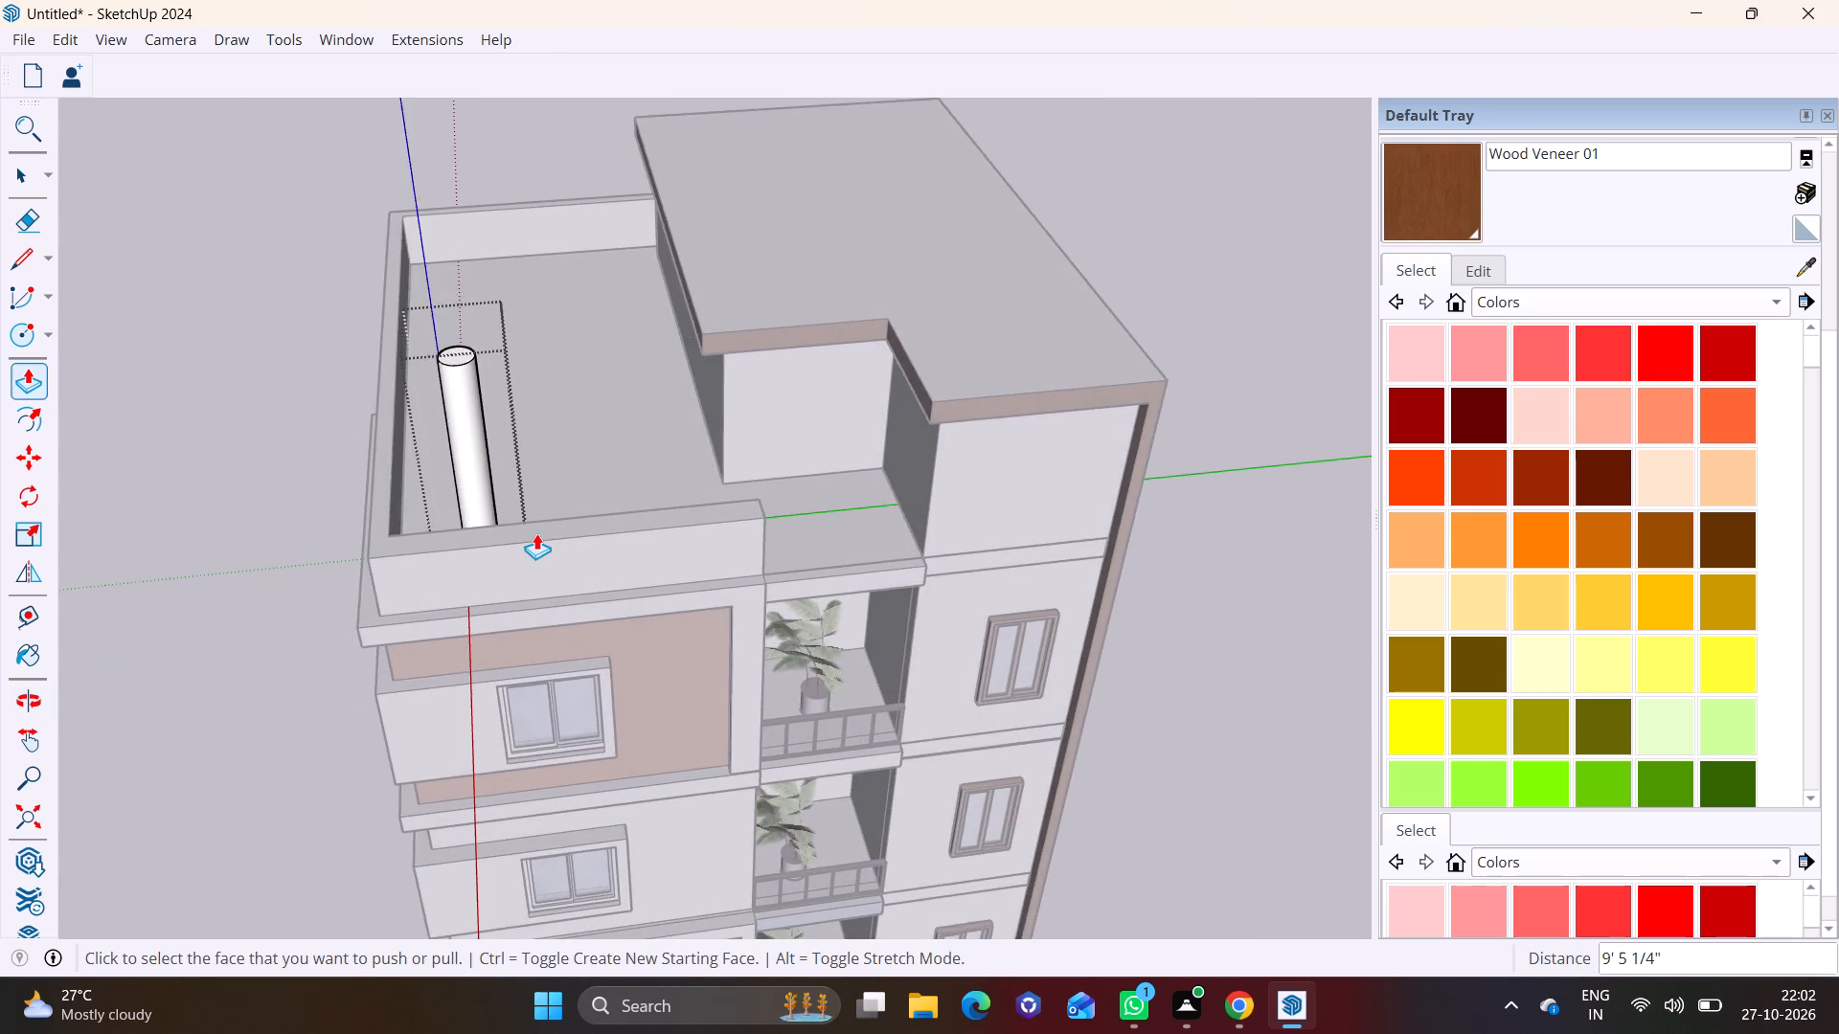
# Push the column's top back down to shorten it to somewhat above the parapets, and close the group.
pyautogui.scroll(-3, 536, 533)
pyautogui.click(490, 390)
pyautogui.click(478, 395)
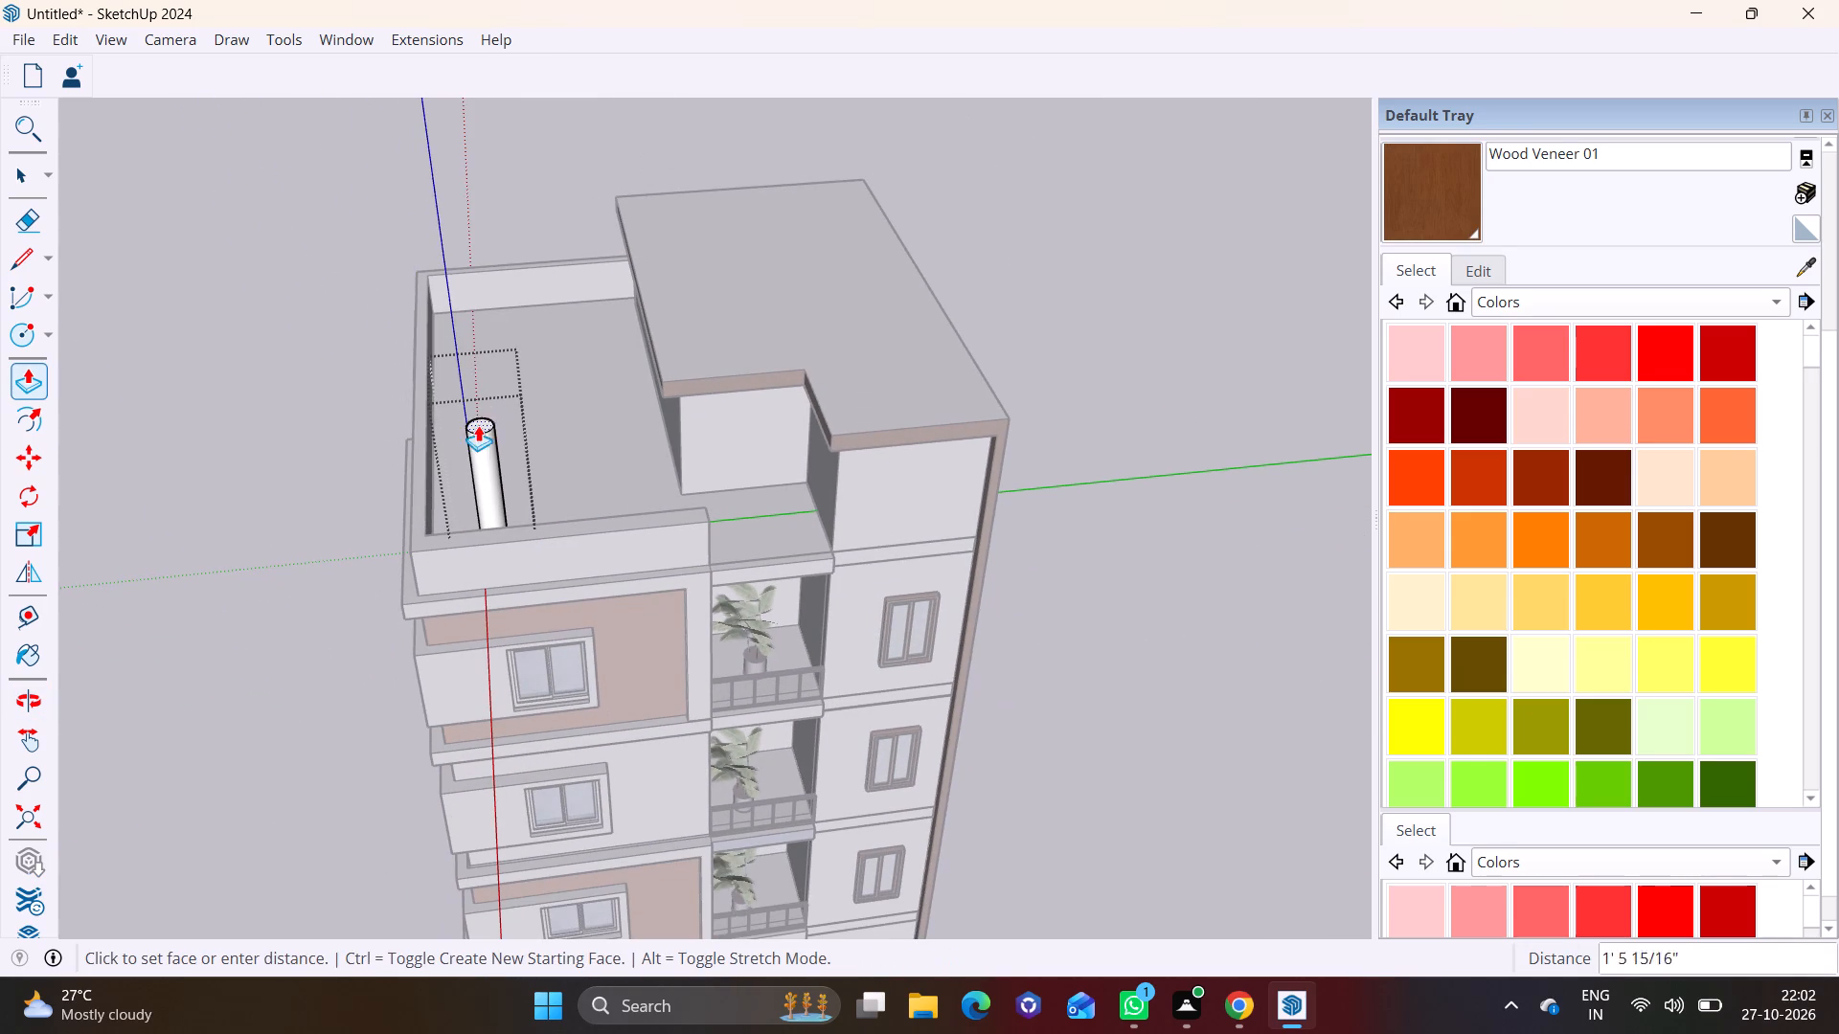
pyautogui.click(487, 469)
pyautogui.moveTo(608, 518); pyautogui.dragTo(841, 414, button='middle')
pyautogui.press('space')
pyautogui.click(1176, 443)
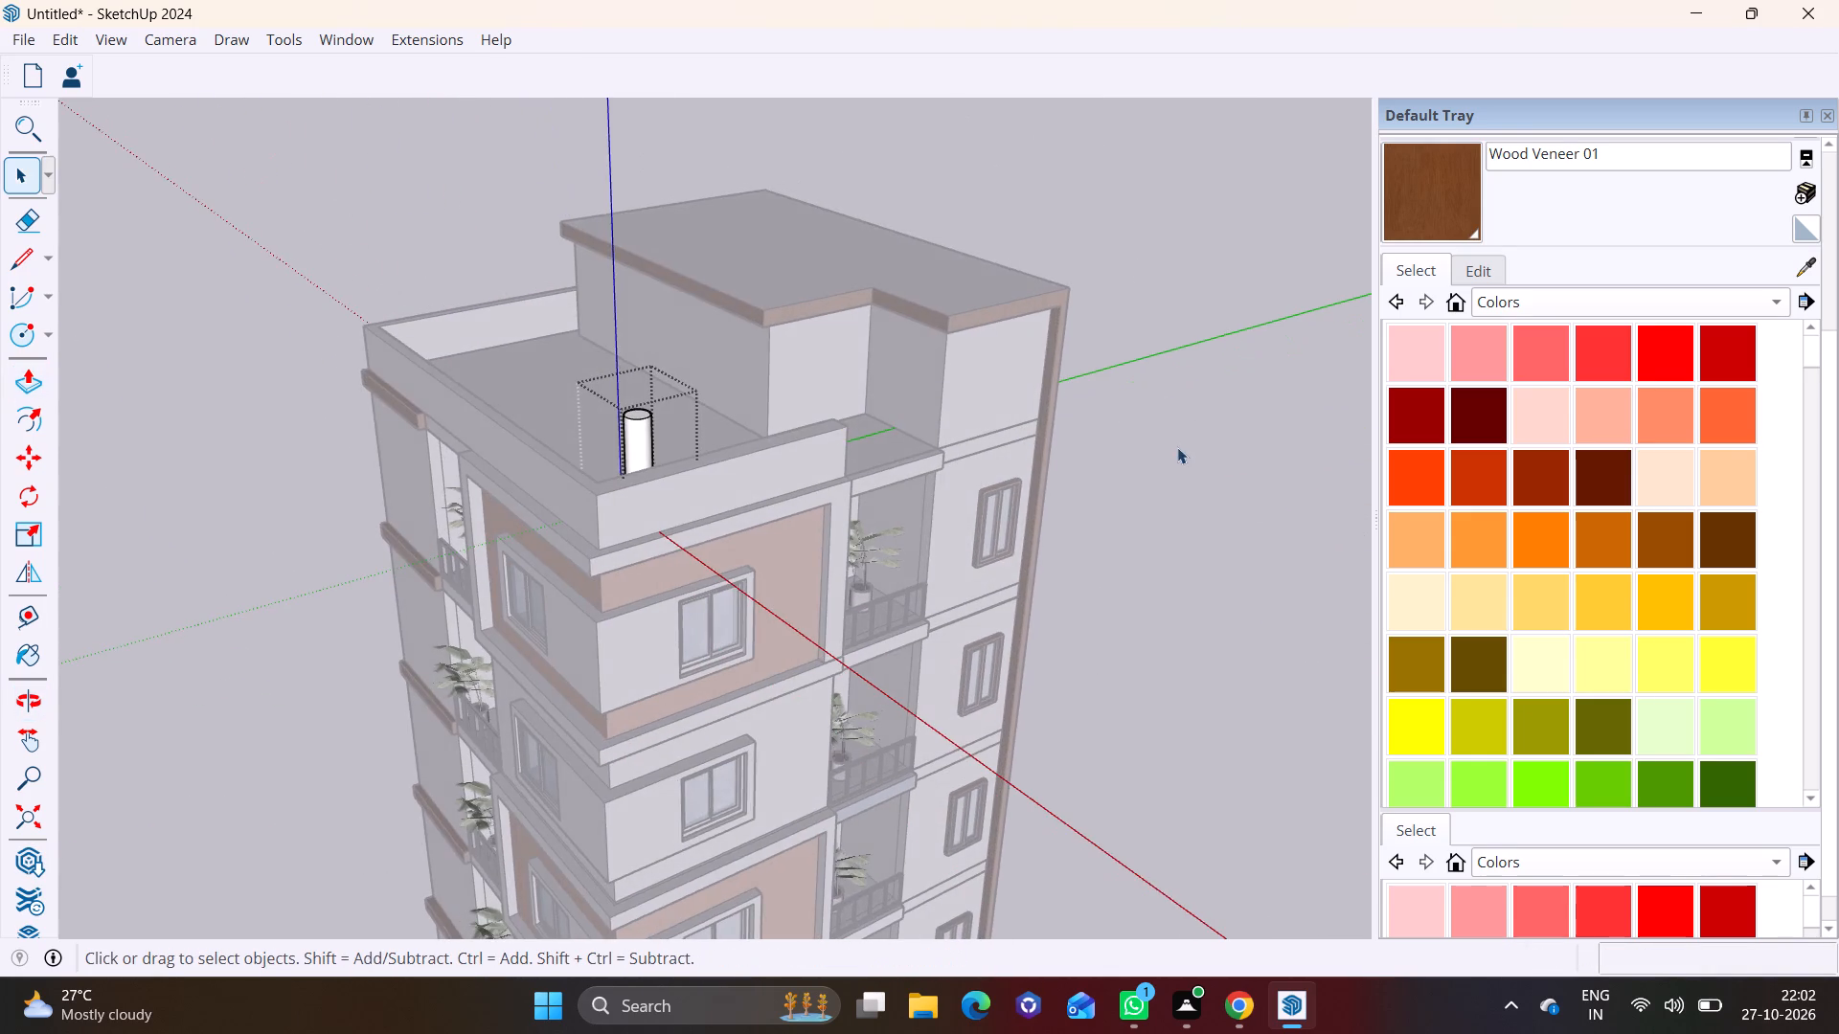
# Copy the corner column three times along the front parapet, starting at about 3' 1" spacing, for a row of four.
pyautogui.scroll(6, 572, 489)
pyautogui.keyDown('shift'); pyautogui.moveTo(670, 466); pyautogui.dragTo(619, 715, button='middle'); pyautogui.keyUp('shift')
pyautogui.moveTo(741, 609); pyautogui.dragTo(552, 809, button='middle')
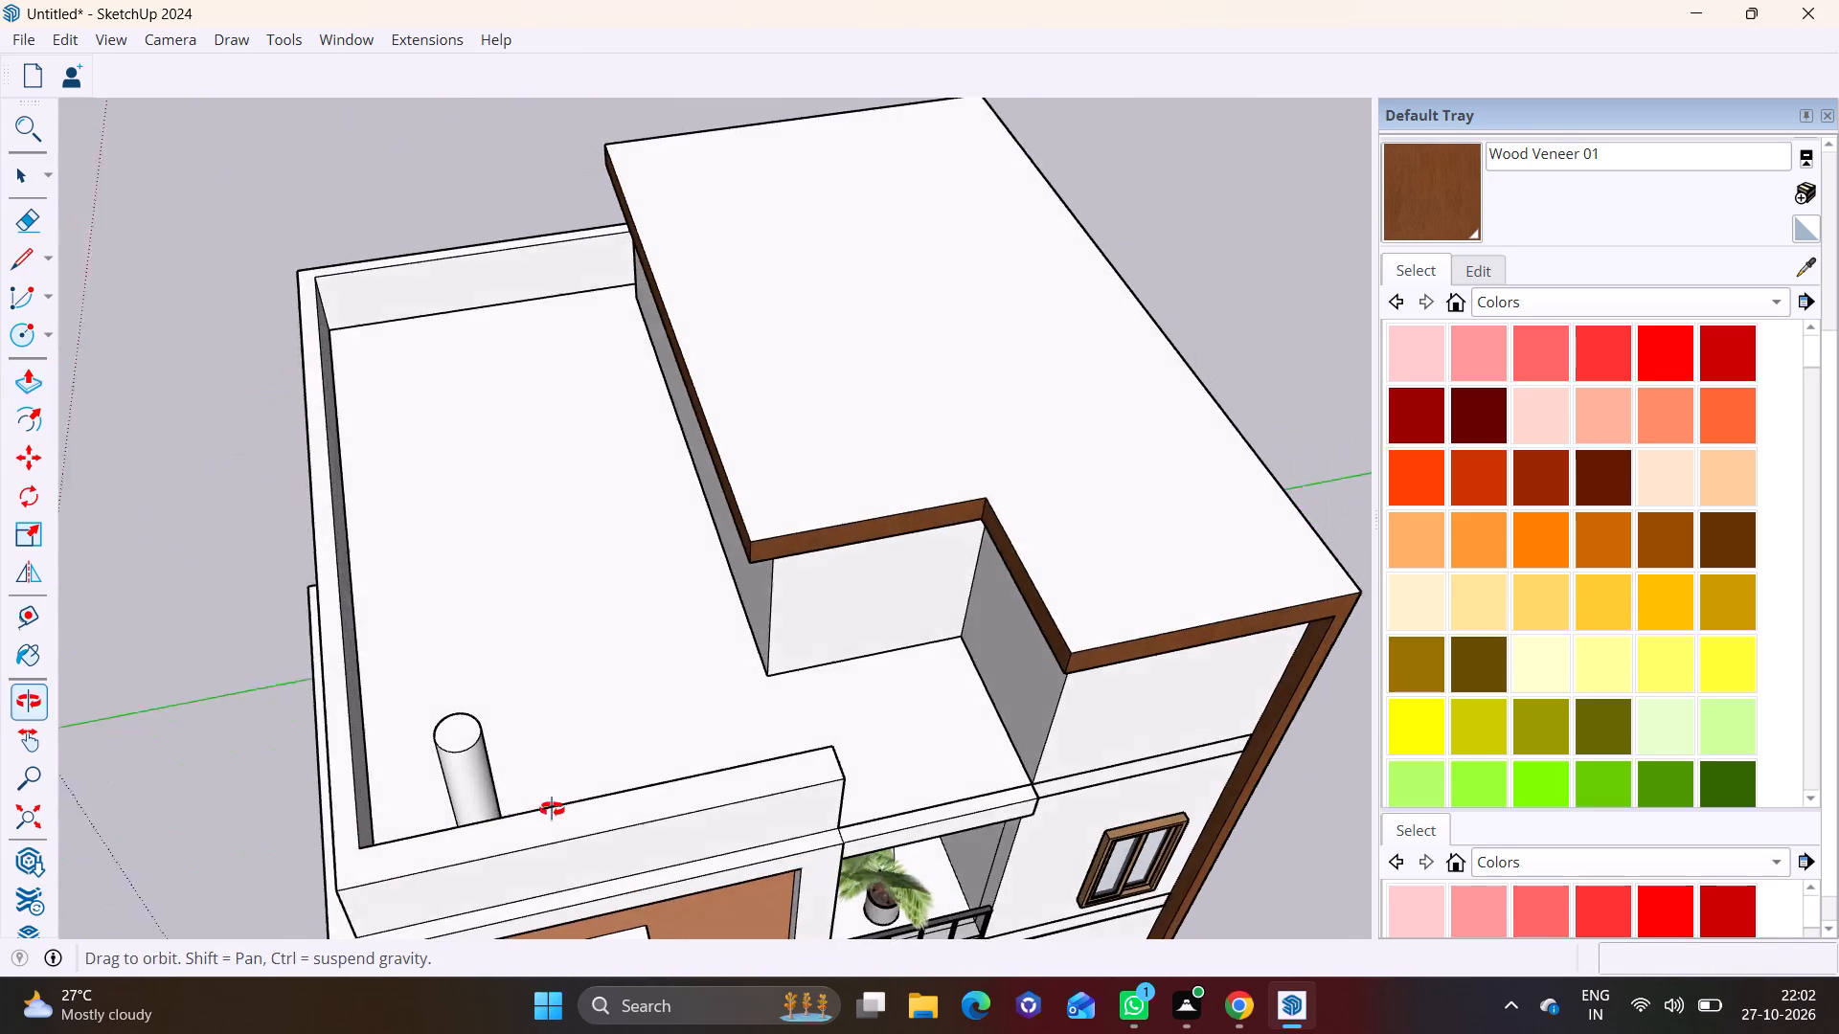
pyautogui.moveTo(552, 809); pyautogui.dragTo(539, 825, button='middle')
pyautogui.moveTo(561, 770); pyautogui.dragTo(414, 952, button='middle')
pyautogui.scroll(2, 426, 847)
pyautogui.keyDown('shift'); pyautogui.moveTo(556, 852); pyautogui.dragTo(613, 682, button='middle'); pyautogui.keyUp('shift')
pyautogui.press('space')
pyautogui.click(375, 671)
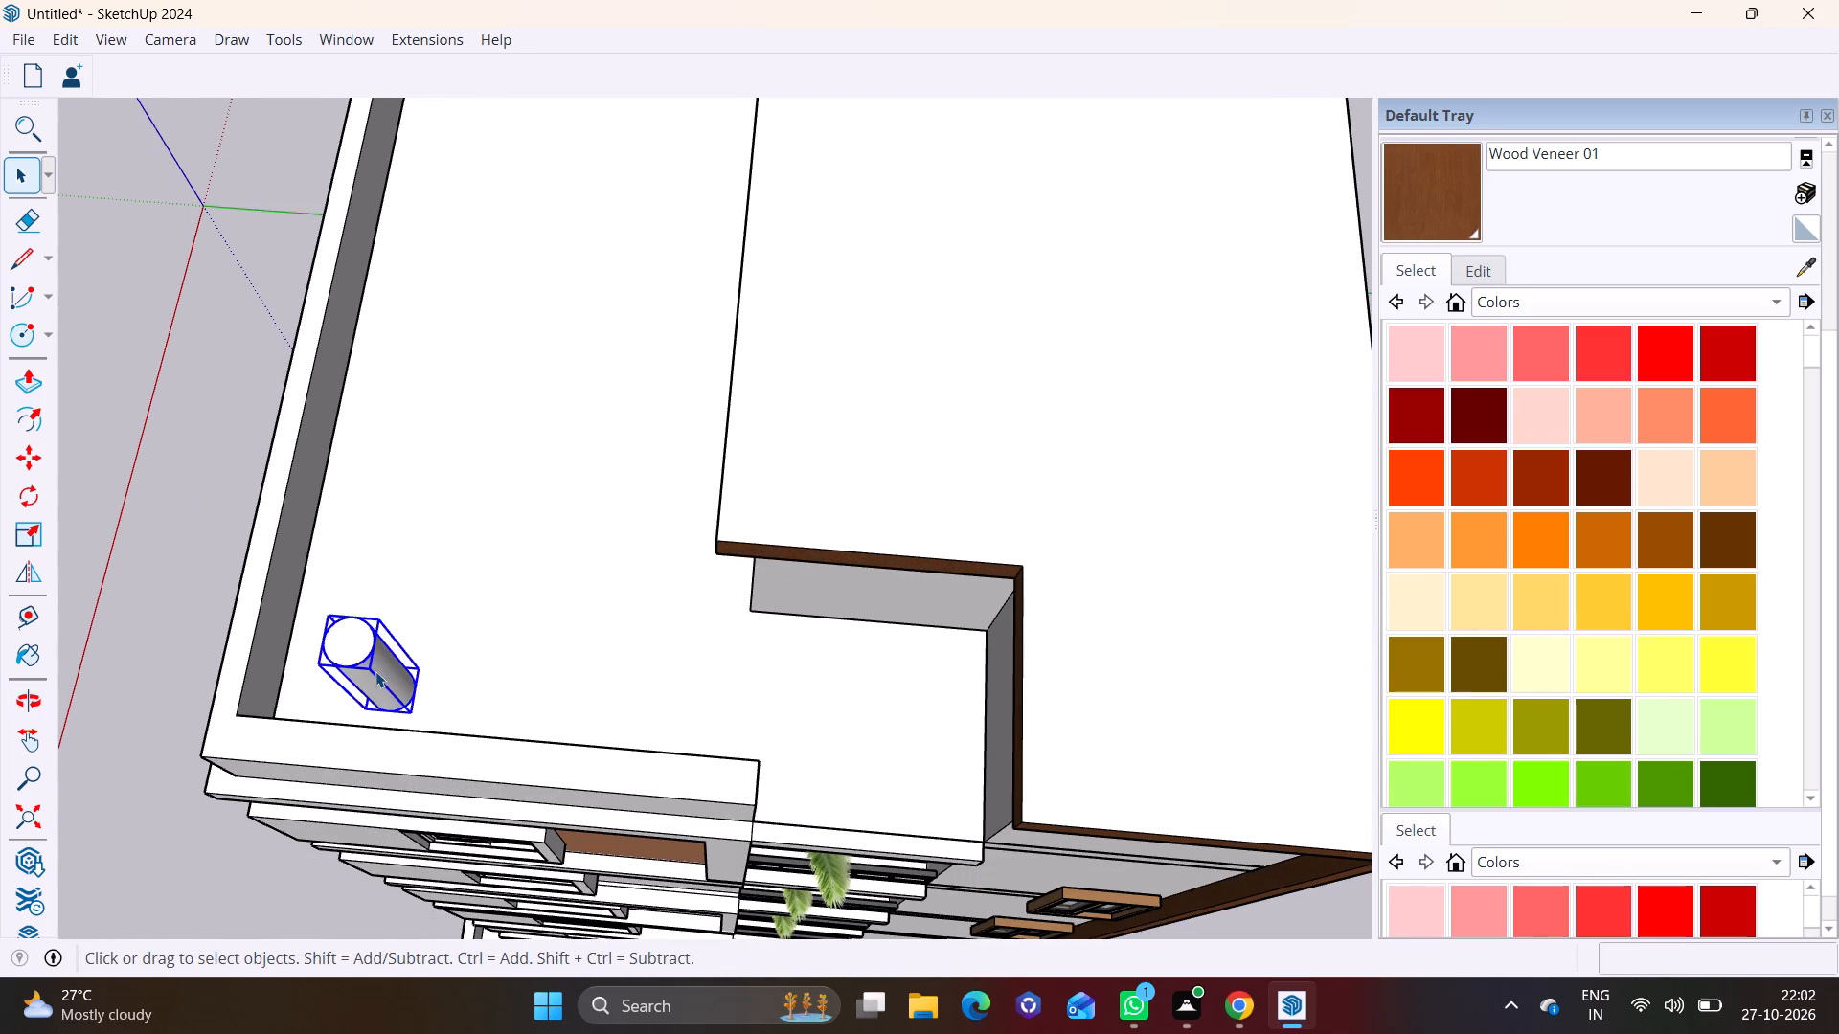
pyautogui.press('m')
pyautogui.click(417, 710)
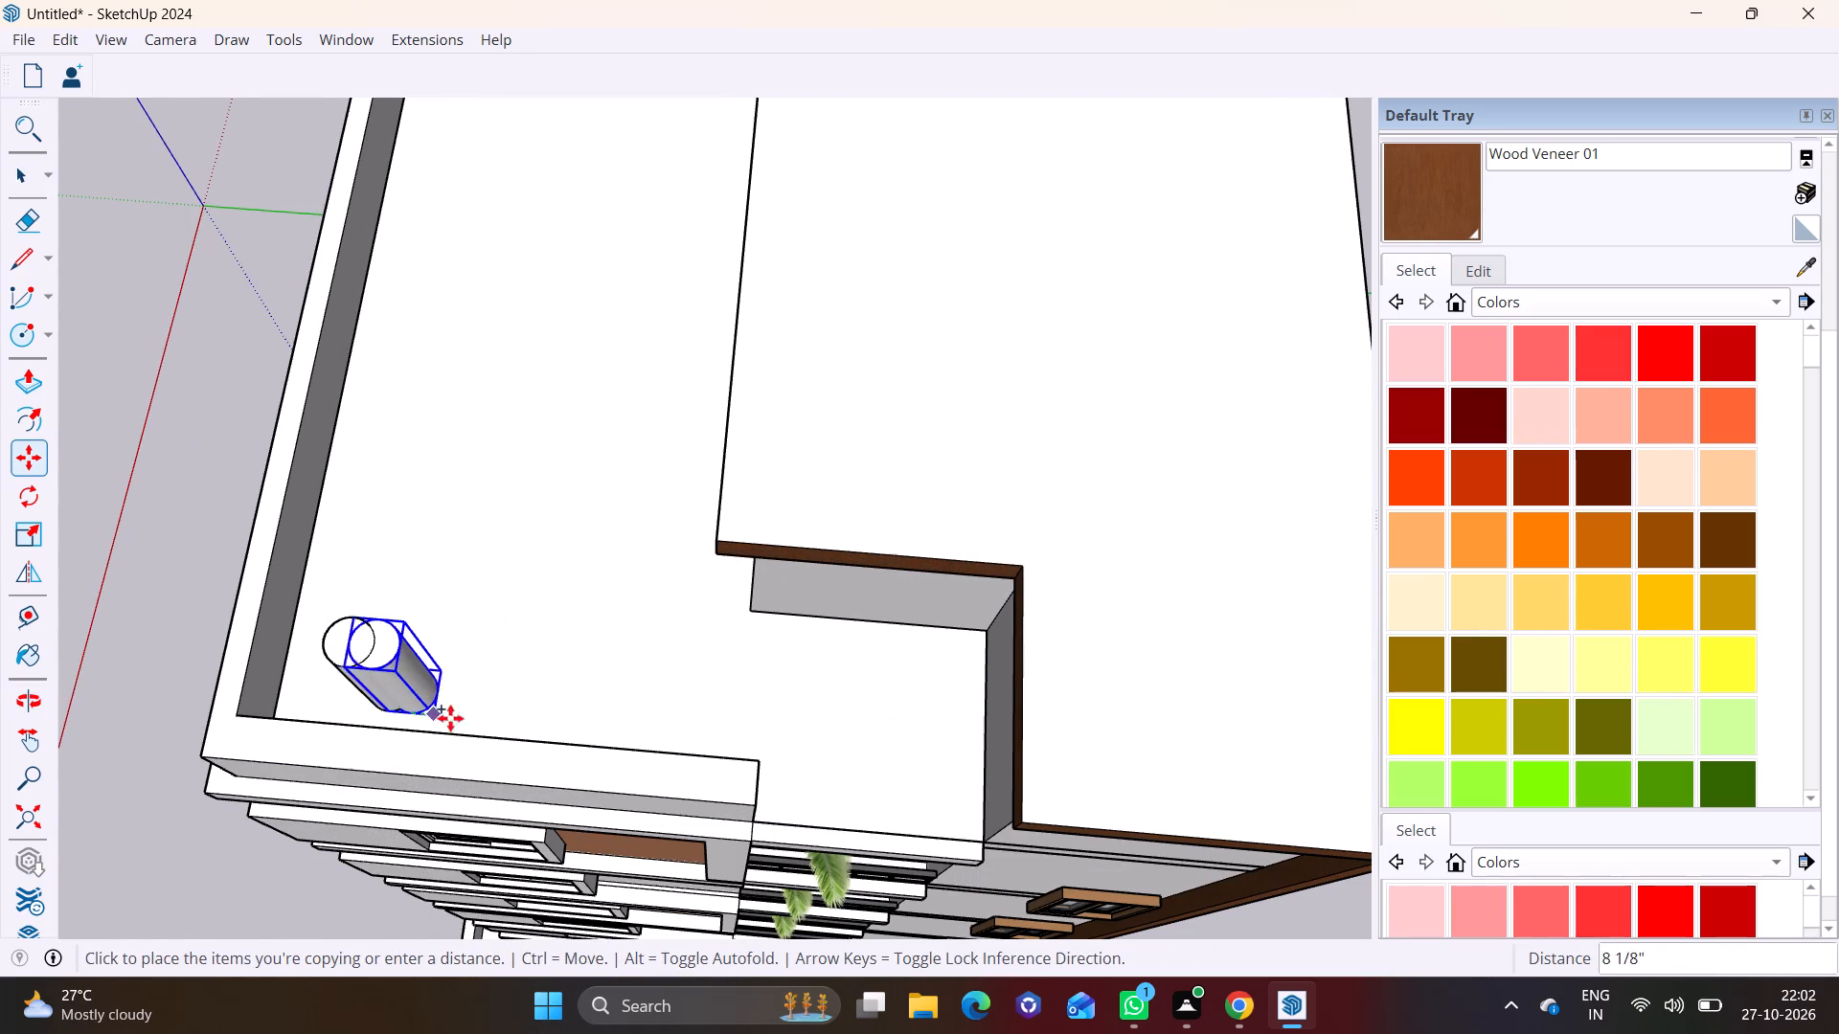
pyautogui.click(517, 721)
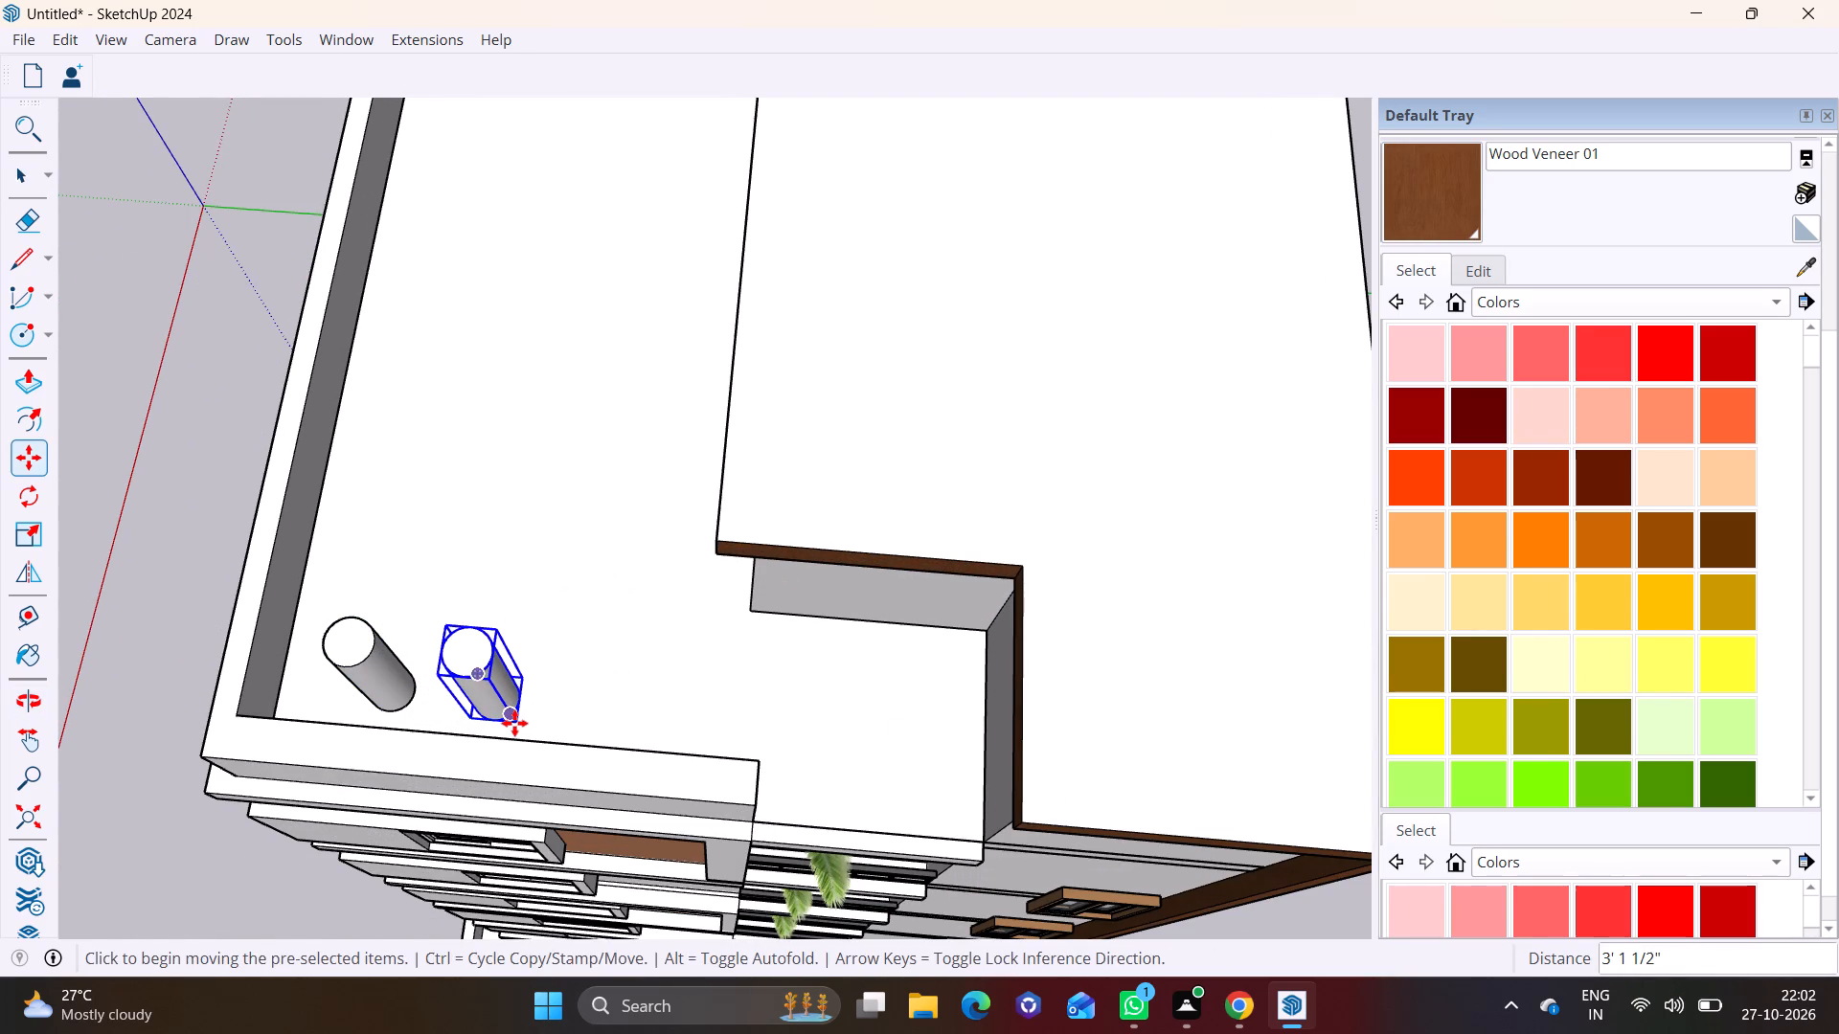
pyautogui.click(514, 723)
pyautogui.click(622, 733)
pyautogui.click(625, 726)
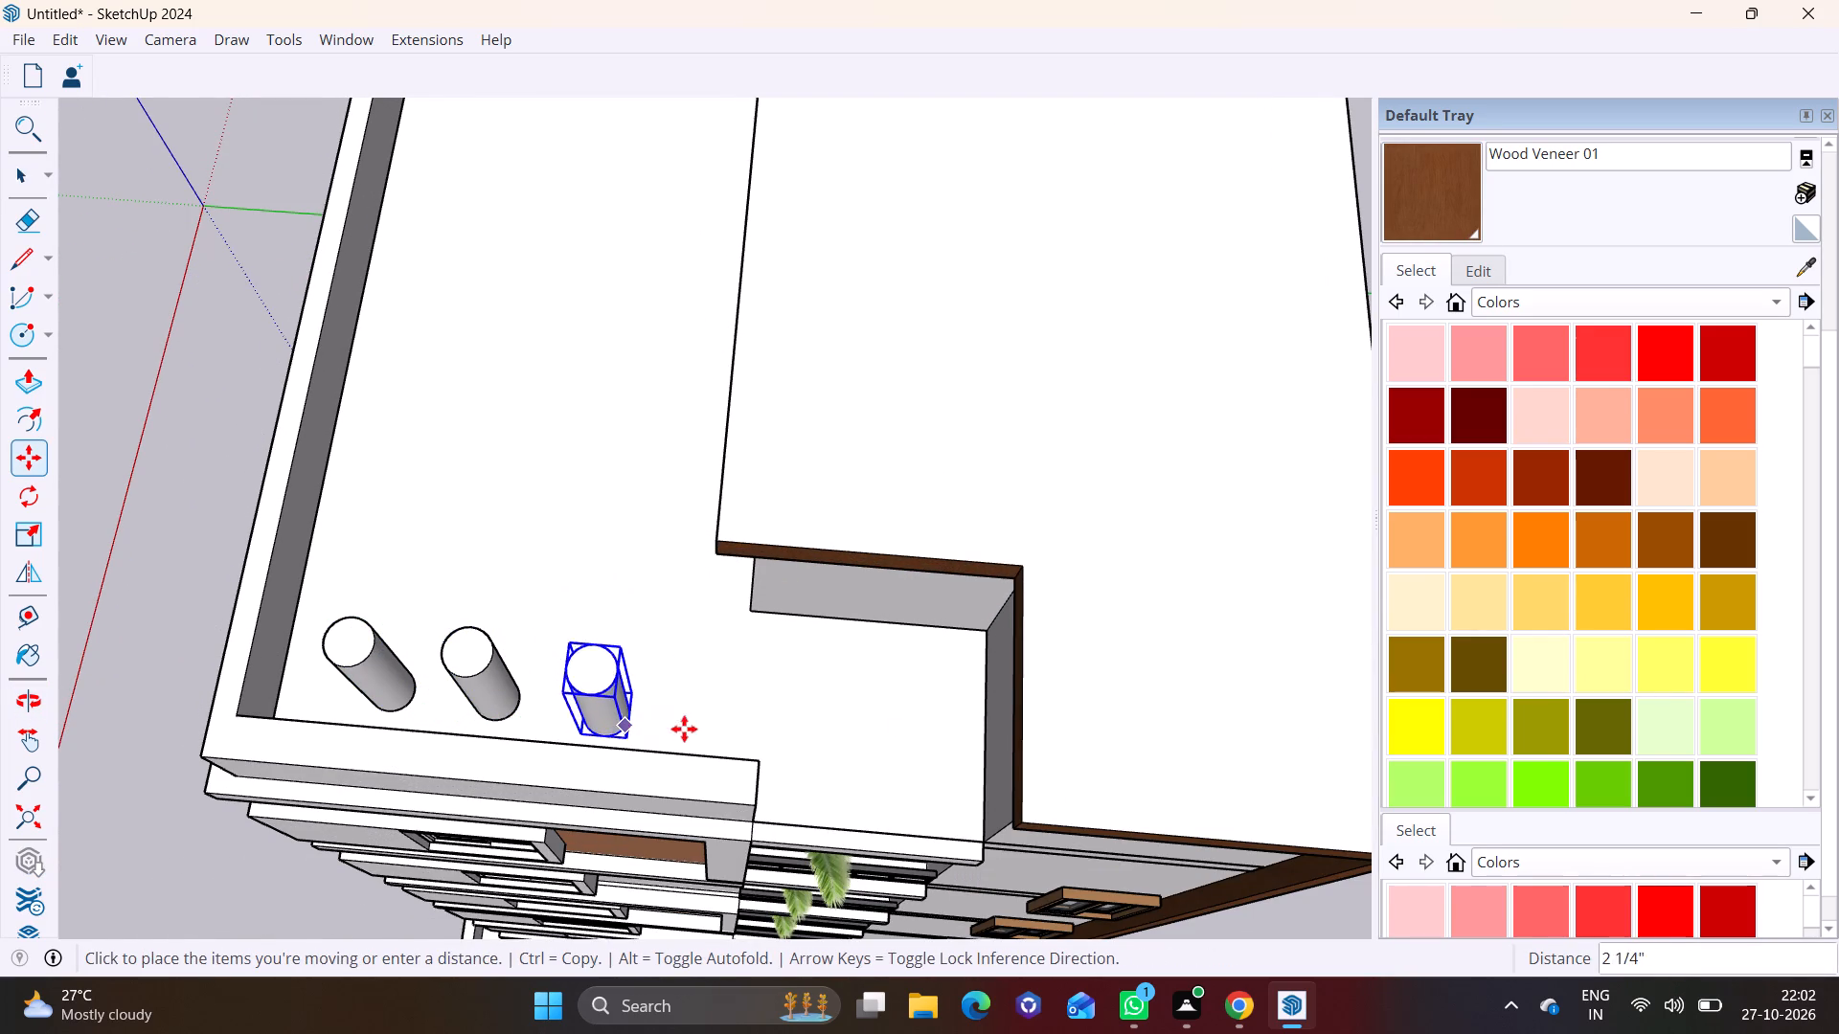
pyautogui.click(737, 729)
# Copy the corner column four times along the side parapet, at spacings of about 3' to 3' 9".
pyautogui.scroll(-3, 152, 814)
pyautogui.moveTo(189, 832); pyautogui.dragTo(486, 805, button='middle')
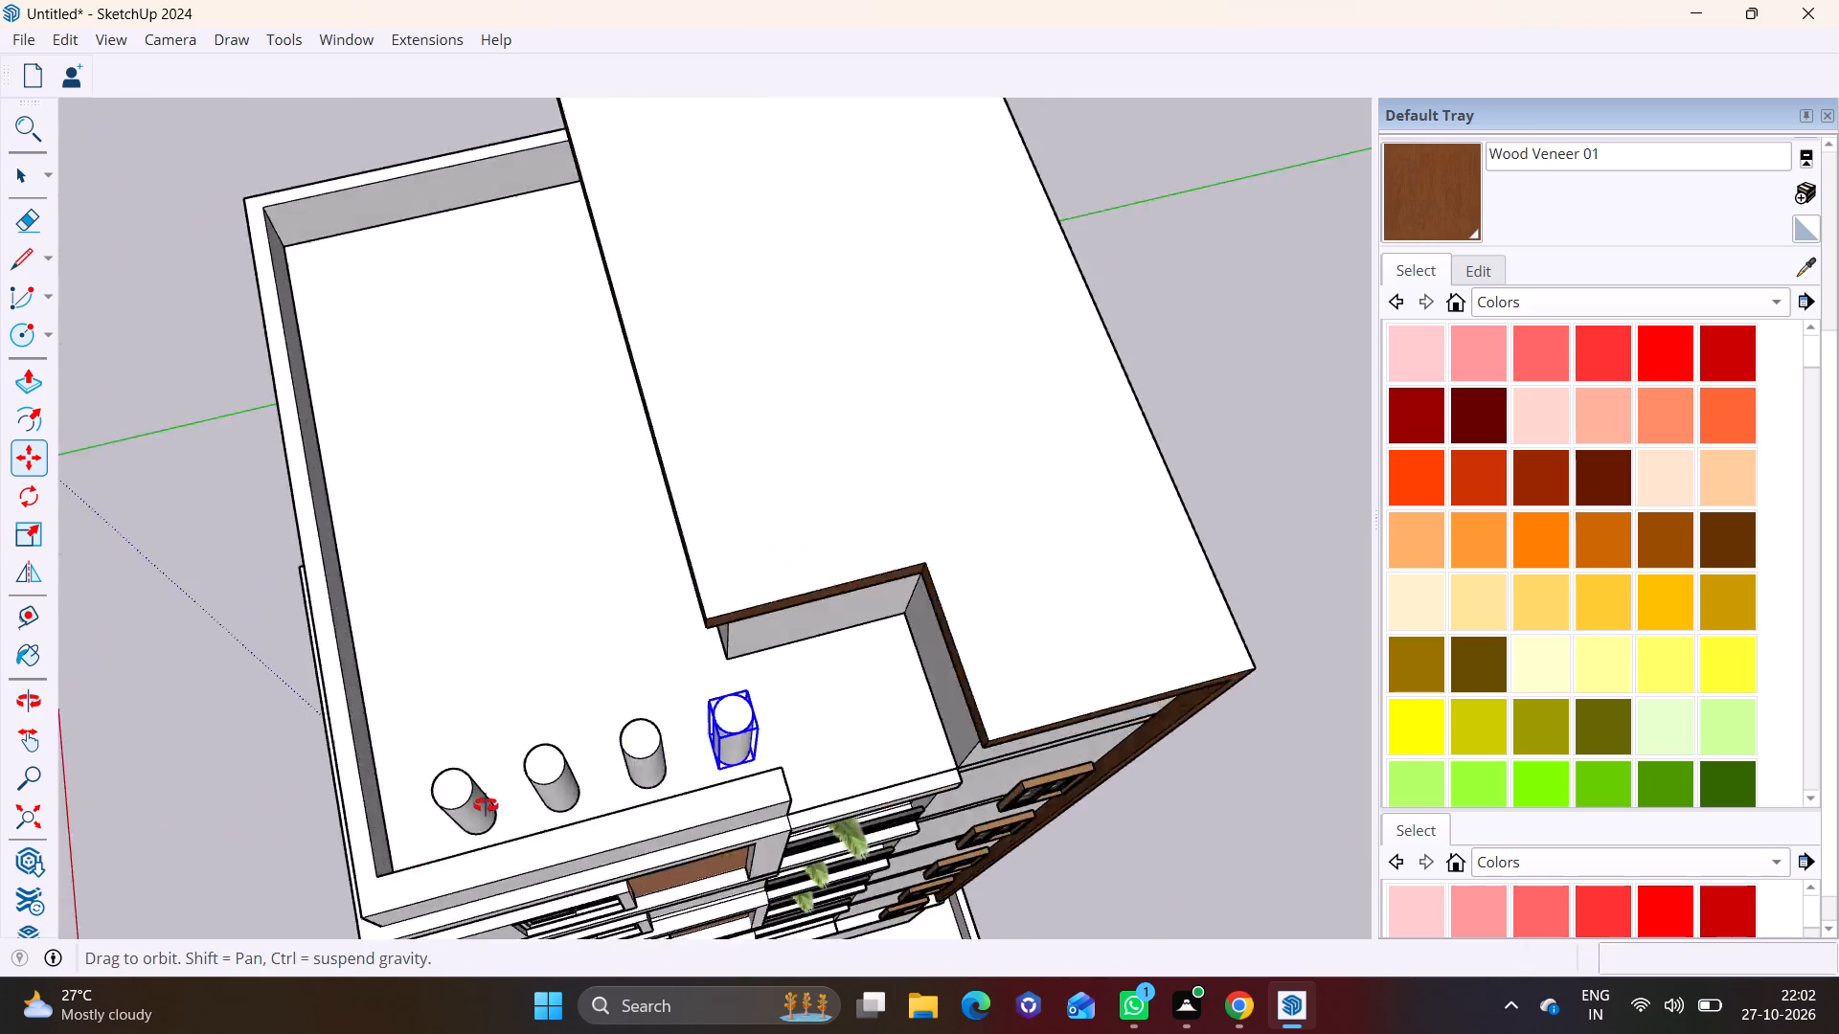
pyautogui.moveTo(486, 805); pyautogui.dragTo(779, 660, button='middle')
pyautogui.press('space')
pyautogui.moveTo(737, 732); pyautogui.dragTo(1031, 651, button='middle')
pyautogui.keyDown('shift'); pyautogui.scroll(1, 976, 554); pyautogui.keyUp('shift')
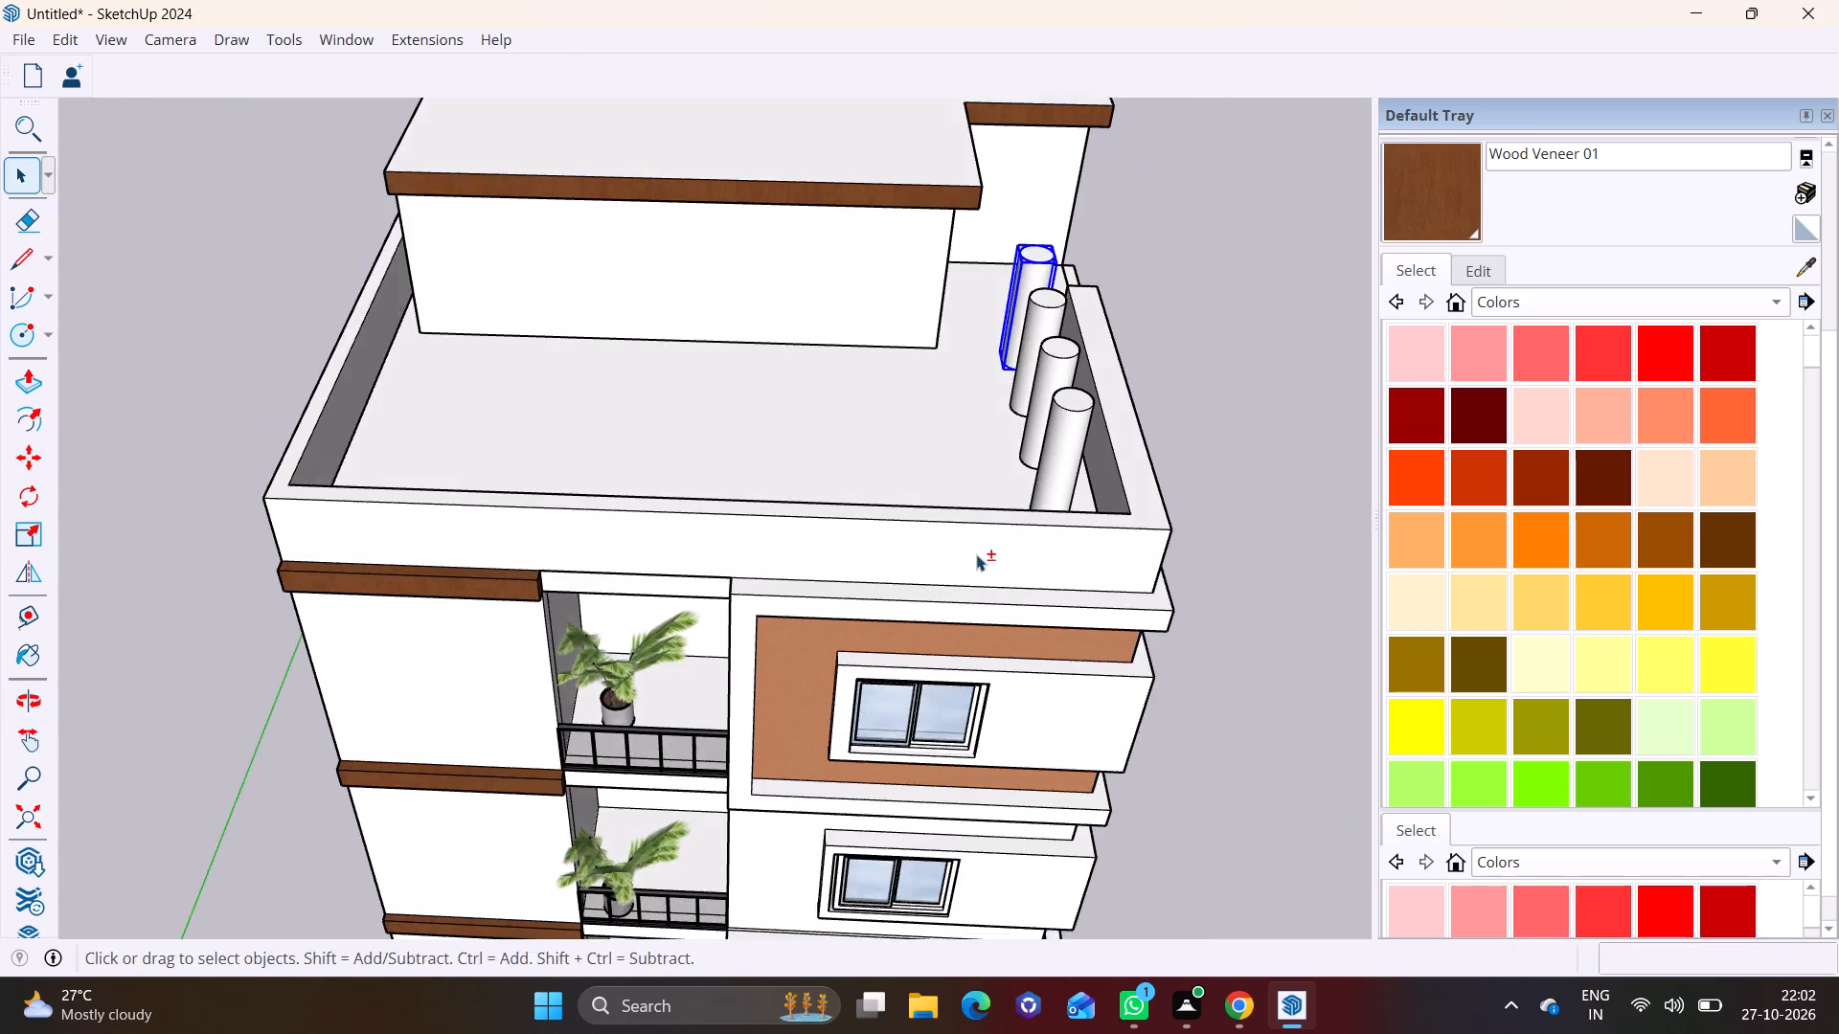
pyautogui.keyDown('shift'); pyautogui.moveTo(976, 554); pyautogui.dragTo(975, 711, button='middle'); pyautogui.keyUp('shift')
pyautogui.moveTo(988, 737); pyautogui.dragTo(1062, 888, button='middle')
pyautogui.click(1076, 711)
pyautogui.click(1265, 672)
pyautogui.press('m')
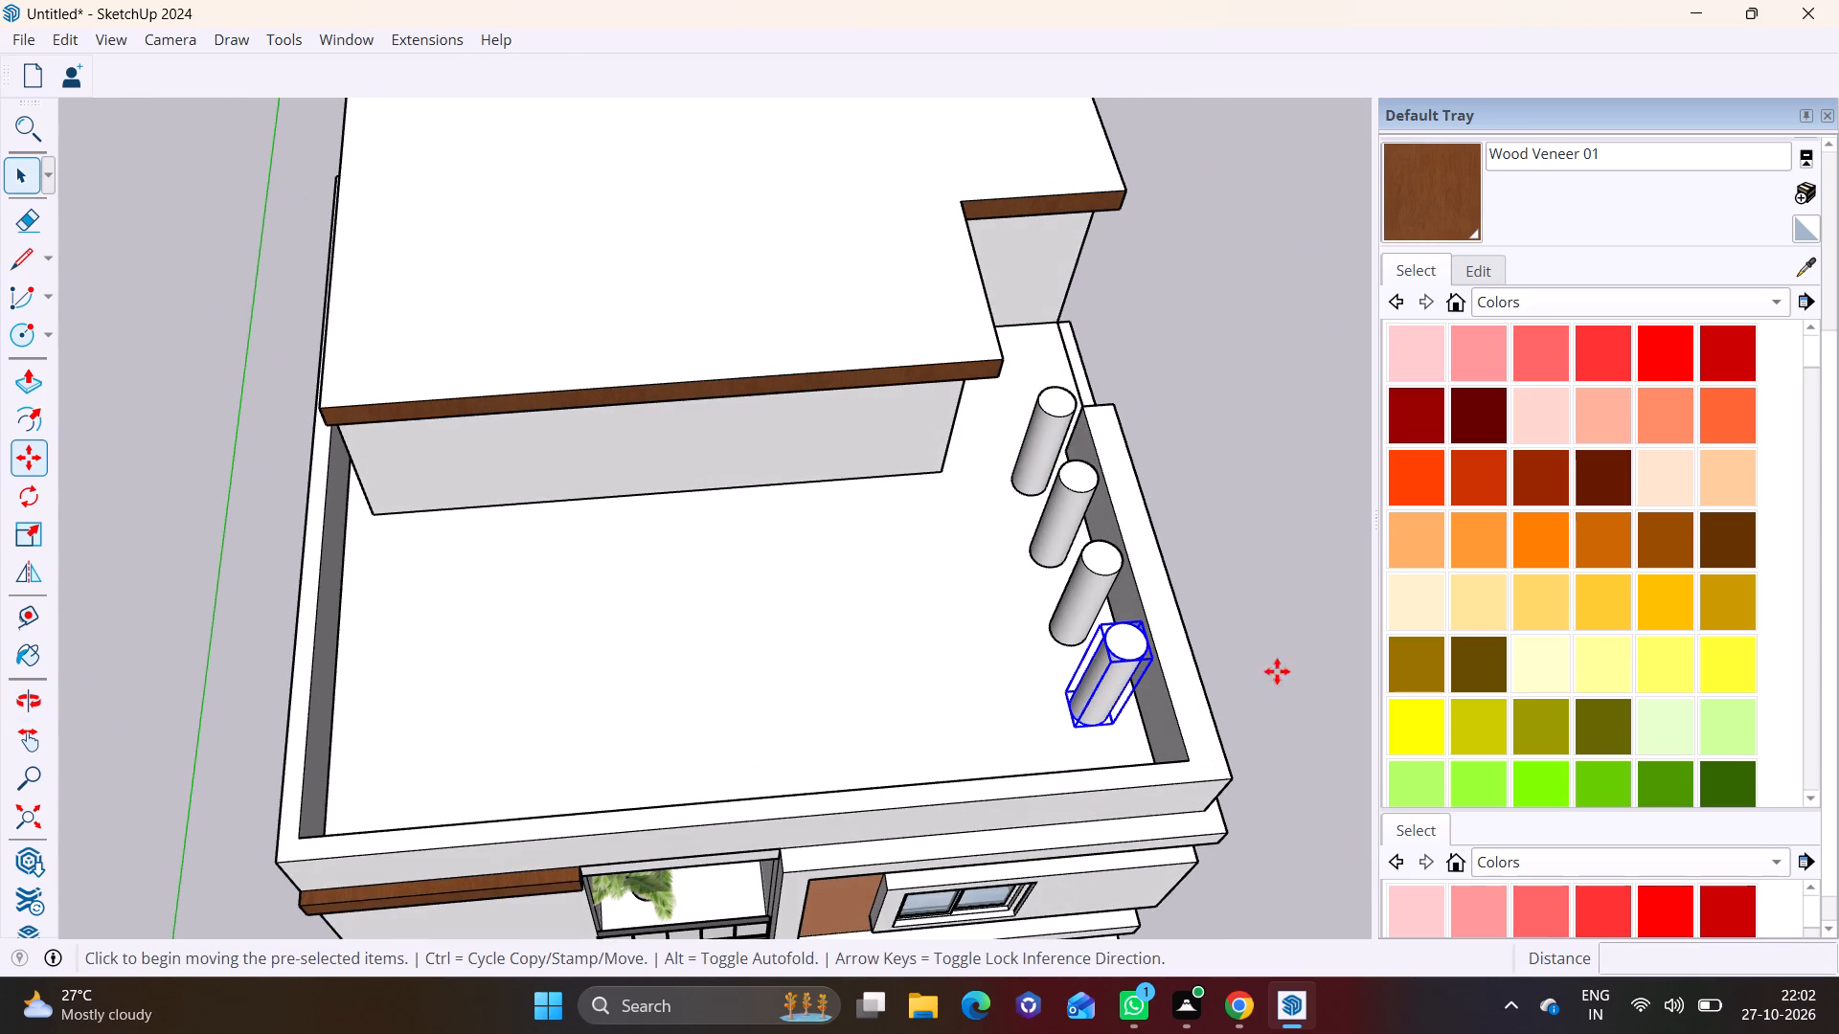
pyautogui.click(1082, 717)
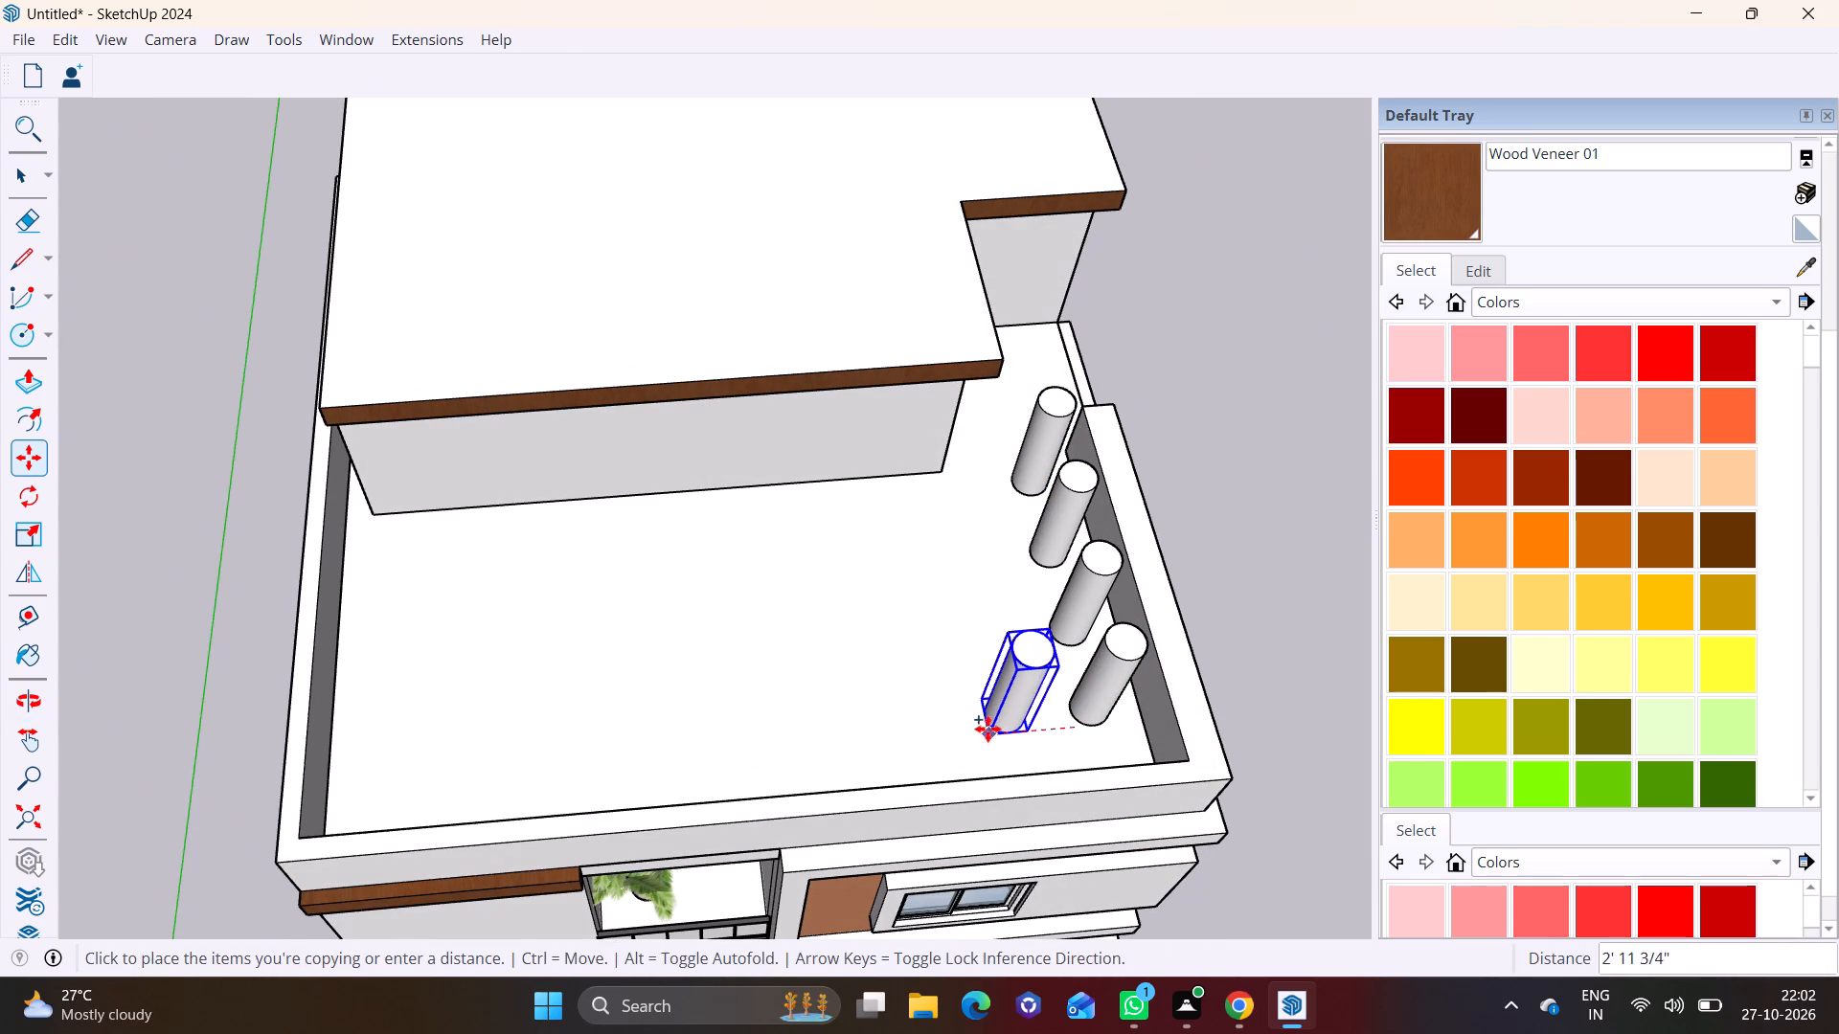
pyautogui.doubleClick(988, 729)
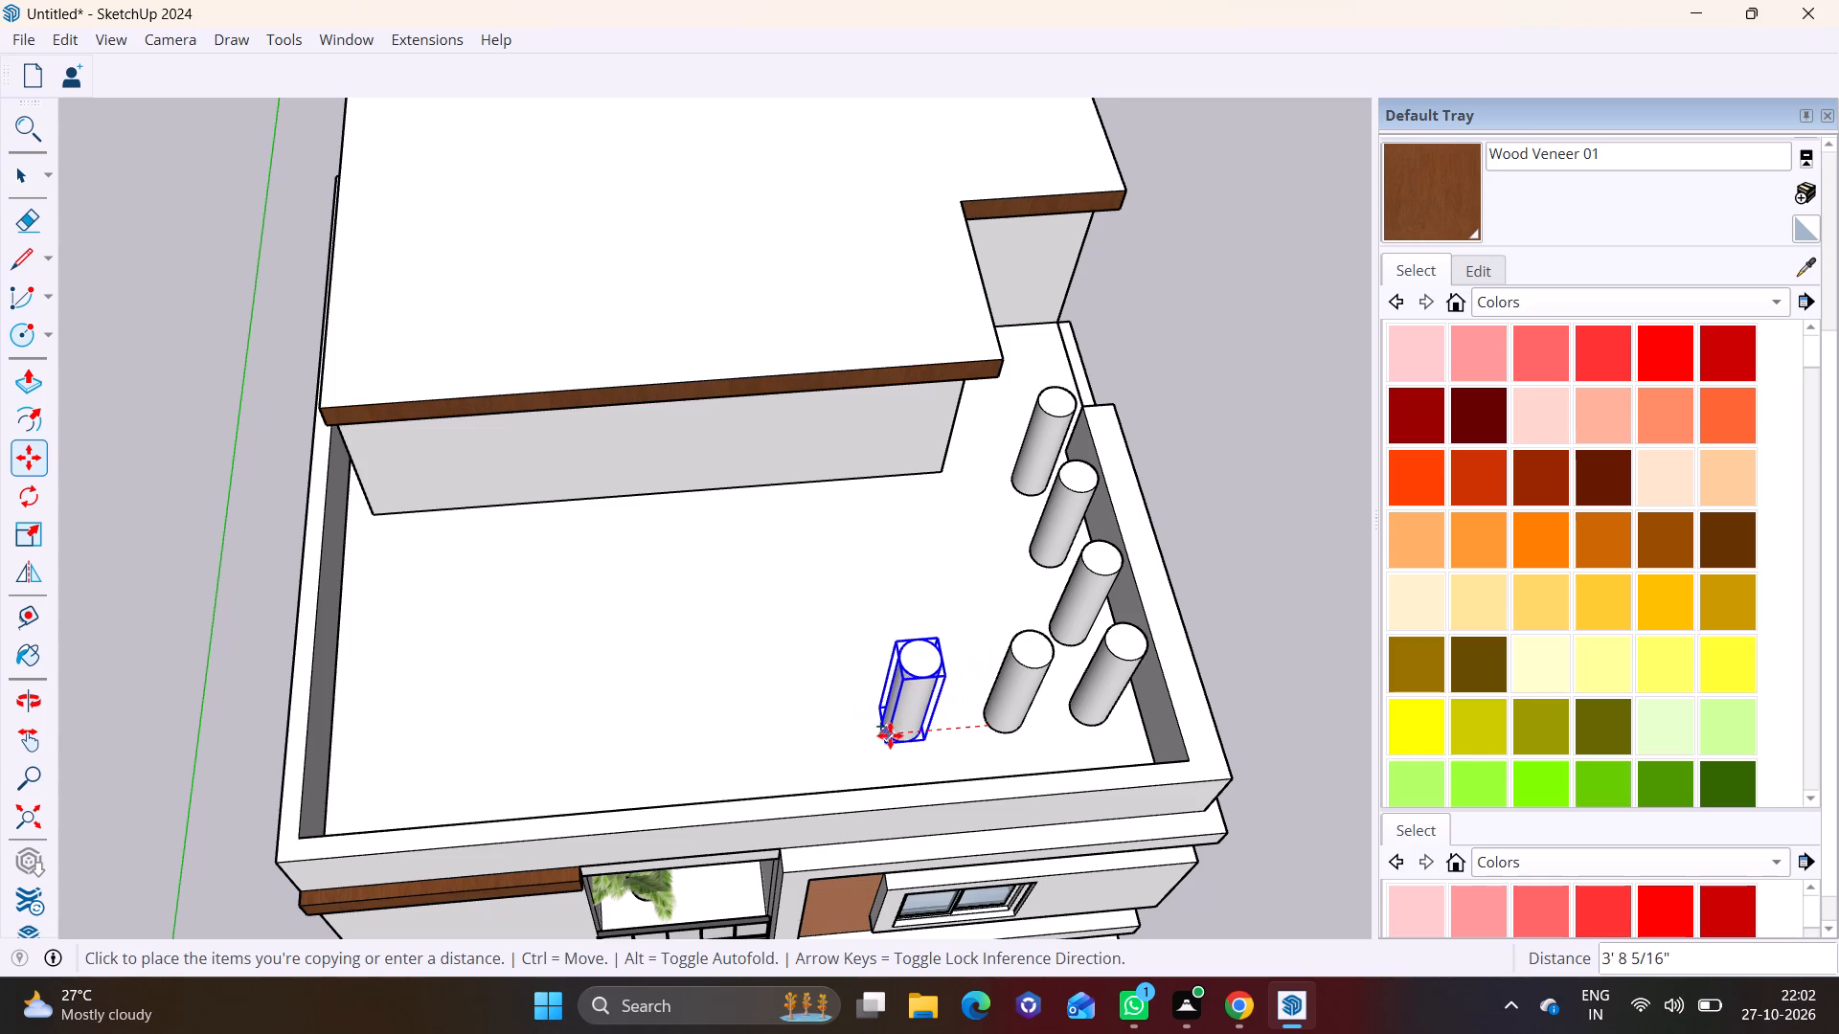
pyautogui.click(892, 735)
pyautogui.click(891, 736)
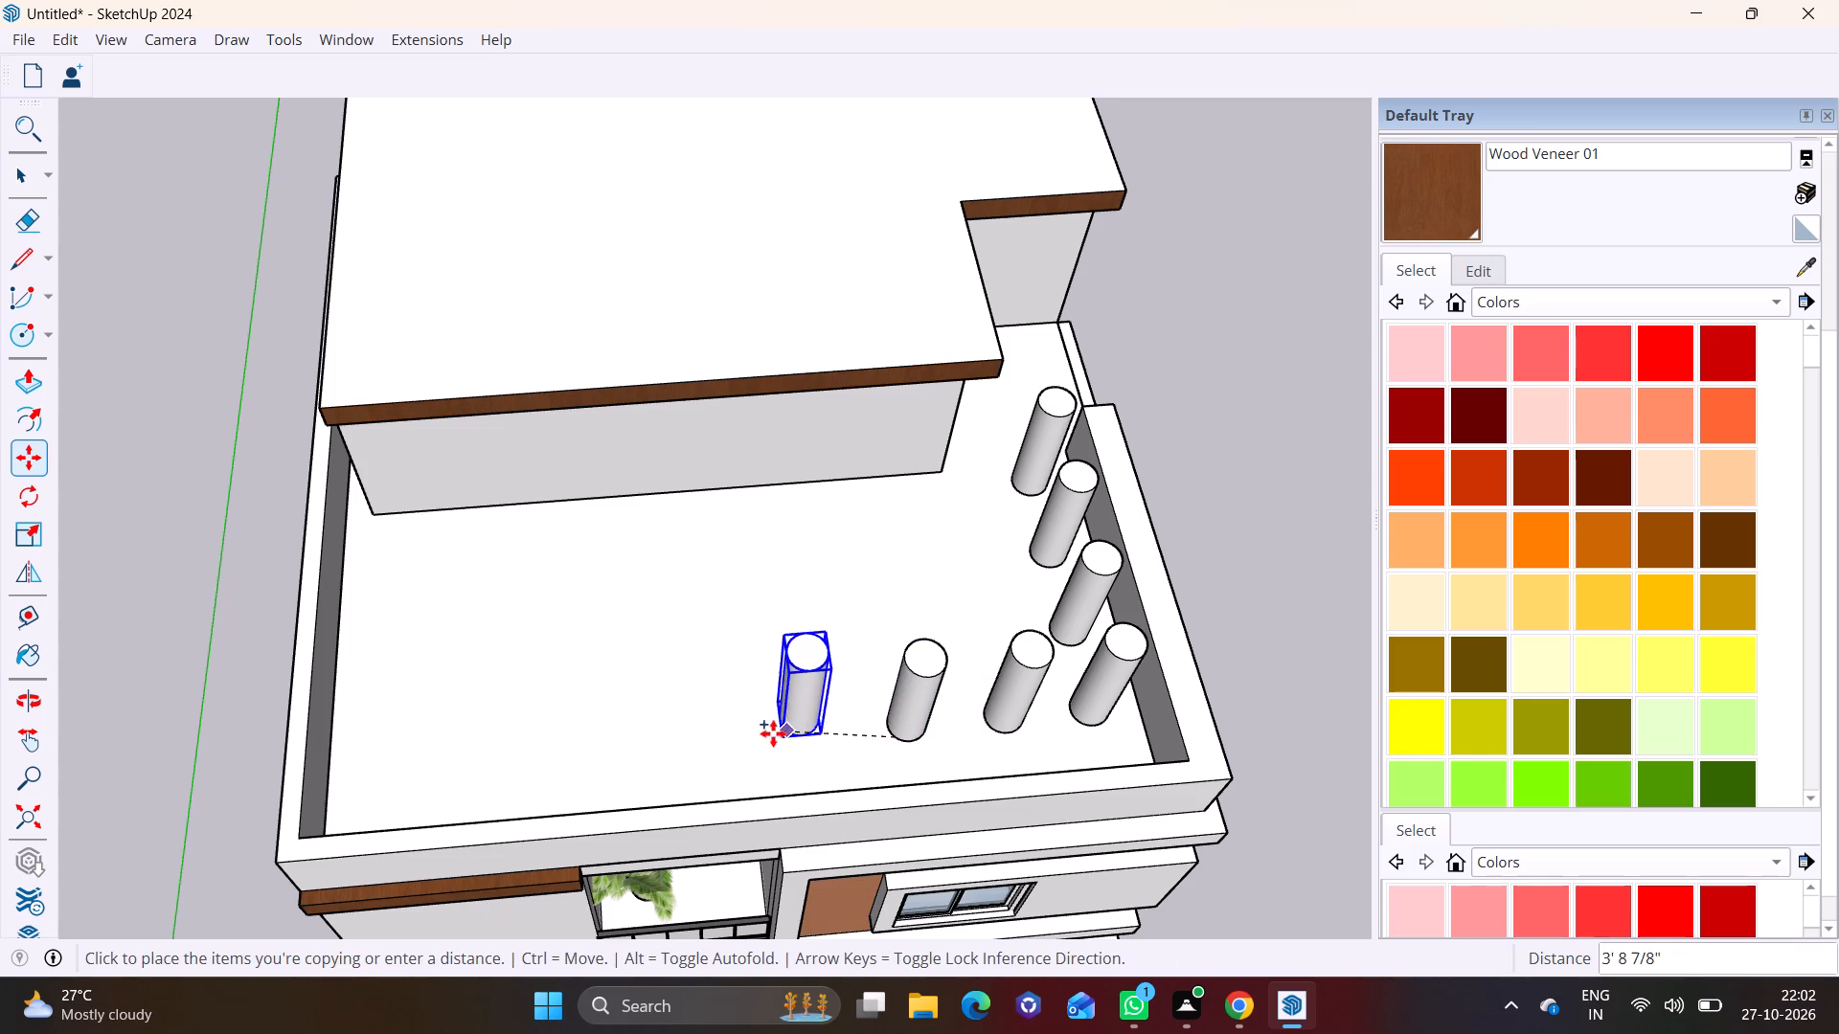
pyautogui.click(787, 743)
pyautogui.click(787, 740)
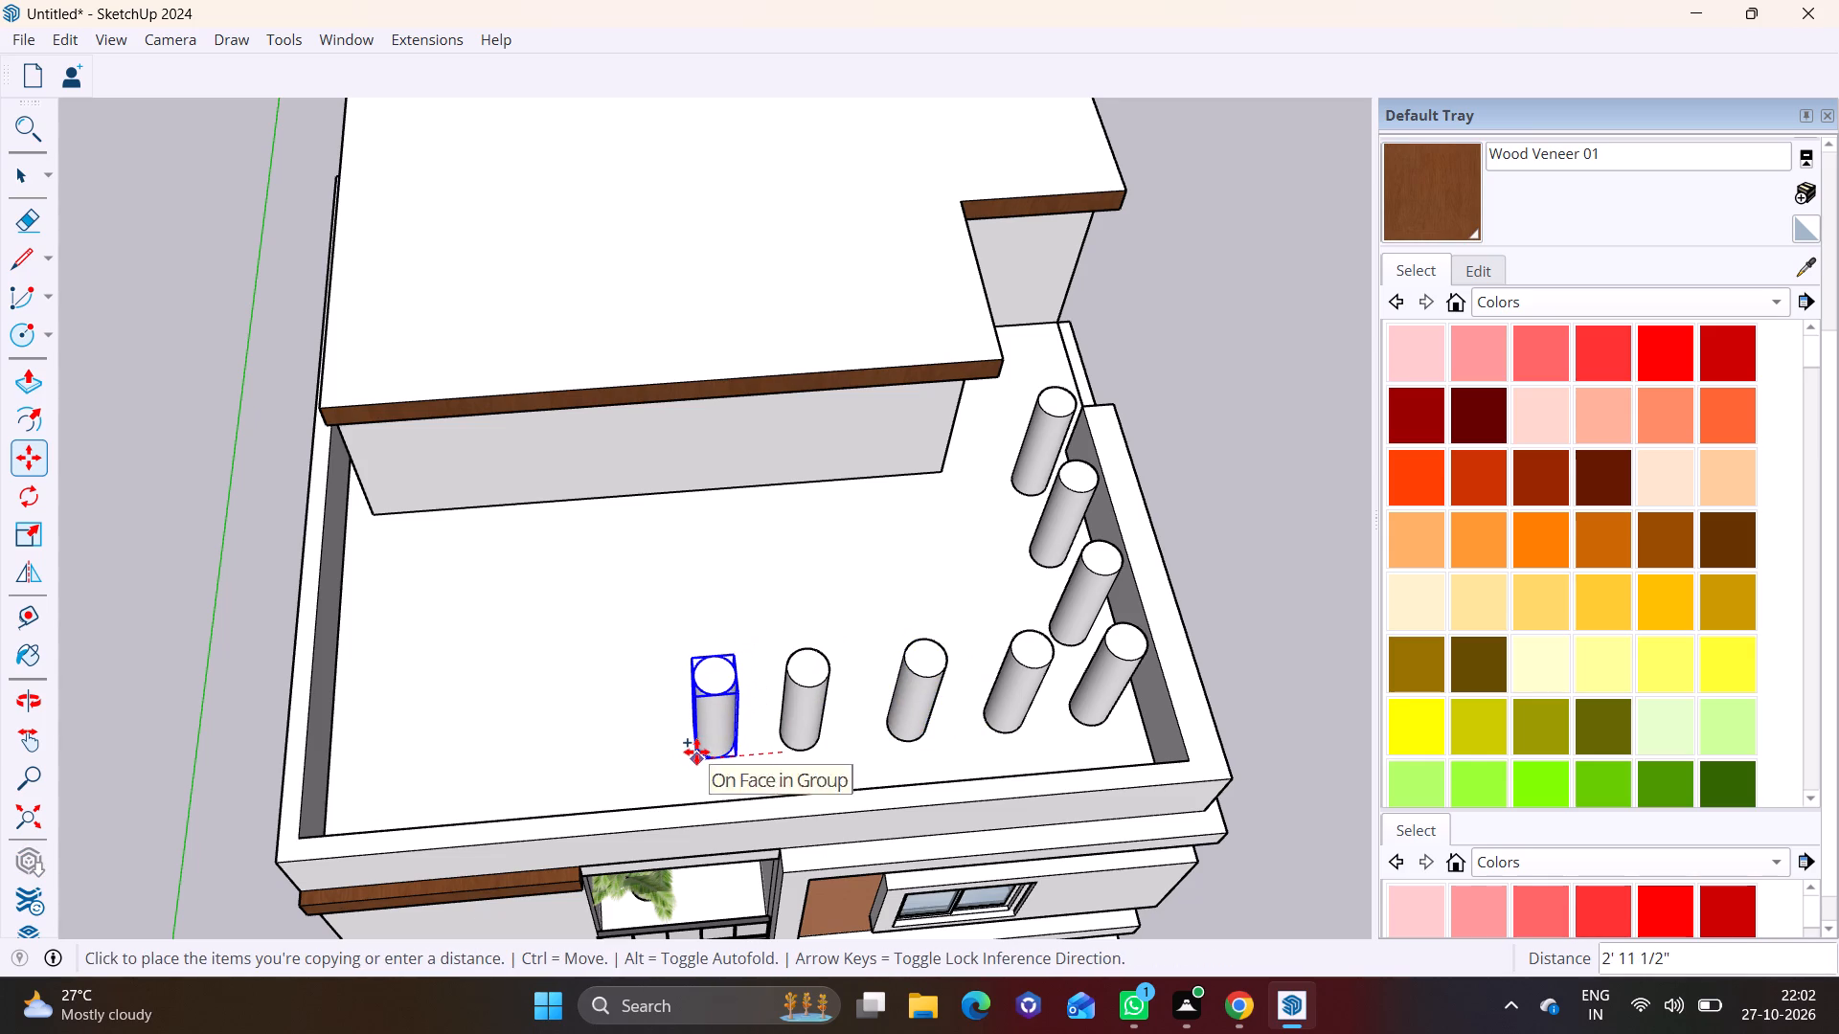
pyautogui.click(696, 752)
# Examine the two rows of rooftop columns from the building's corner and front.
pyautogui.moveTo(851, 761); pyautogui.dragTo(391, 557, button='middle')
pyautogui.scroll(-5, 510, 550)
pyautogui.moveTo(615, 546); pyautogui.dragTo(560, 462, button='middle')
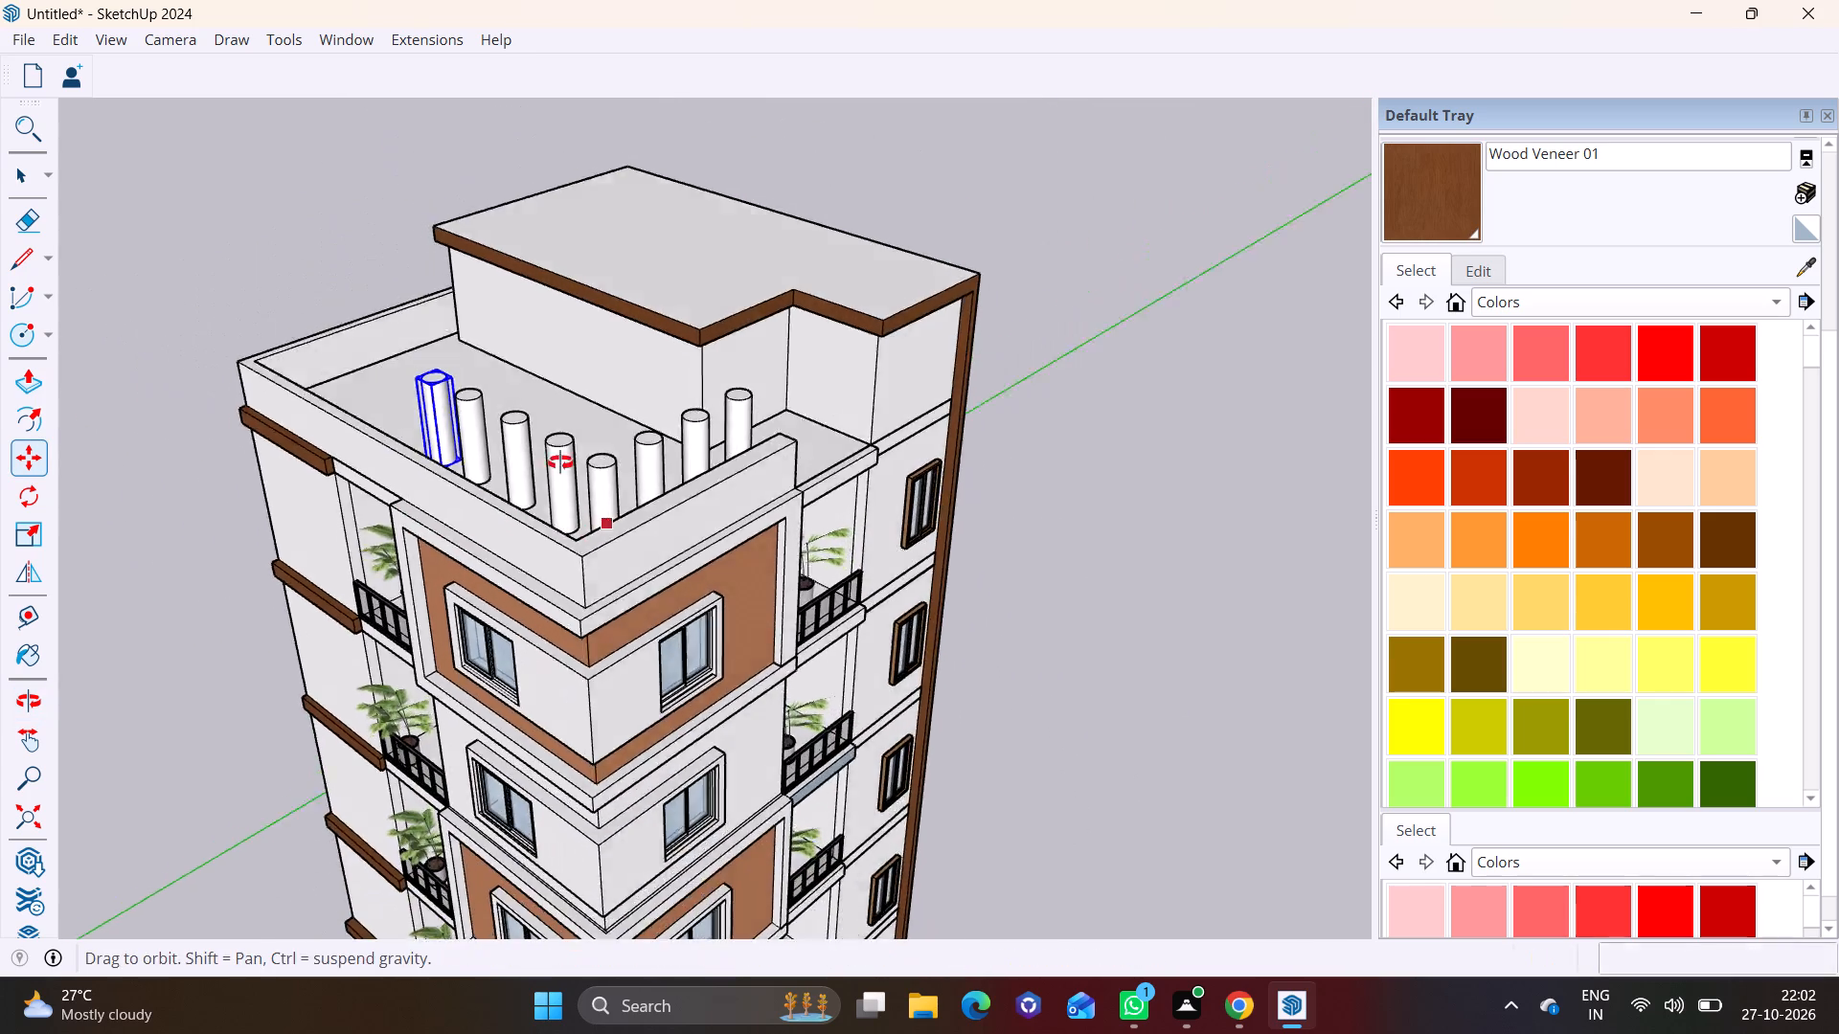
pyautogui.moveTo(560, 462); pyautogui.dragTo(472, 342, button='middle')
pyautogui.scroll(3, 608, 302)
pyautogui.moveTo(697, 392); pyautogui.dragTo(583, 311, button='middle')
pyautogui.keyDown('ctrl'); pyautogui.moveTo(586, 327); pyautogui.dragTo(651, 509, button='middle'); pyautogui.keyUp('ctrl')
pyautogui.moveTo(590, 419); pyautogui.dragTo(552, 617, button='middle')
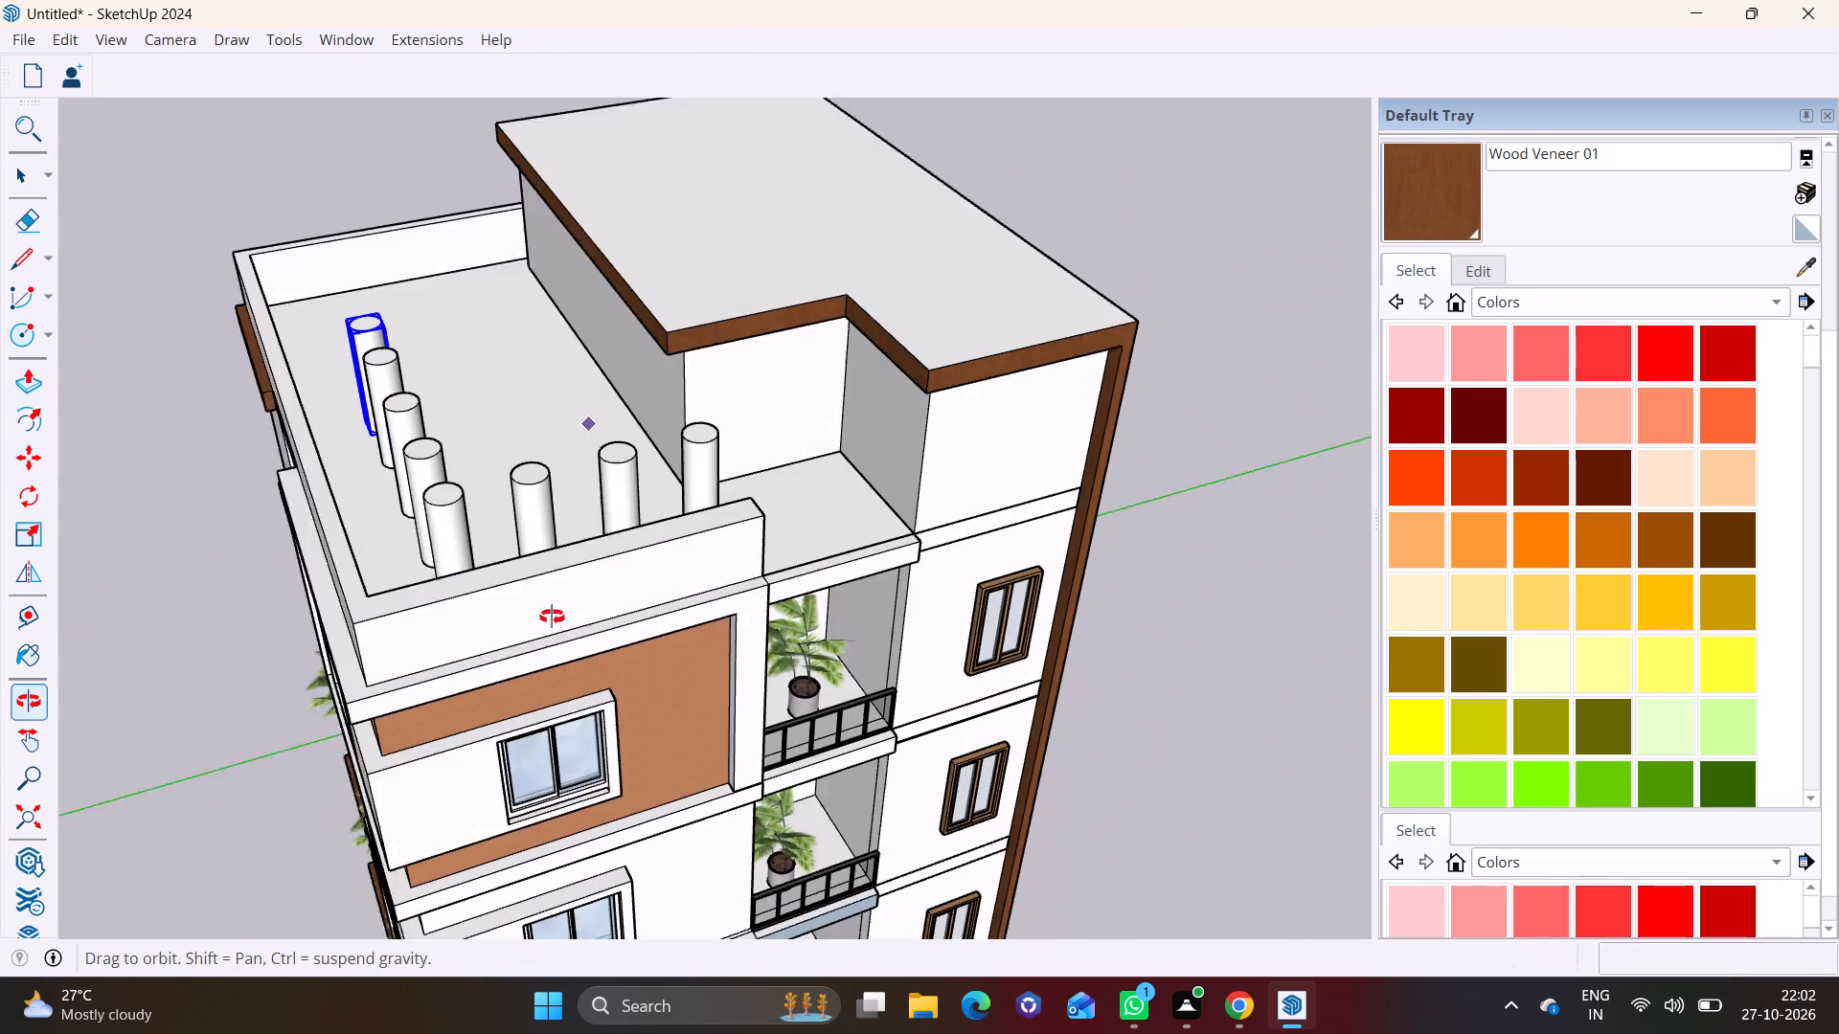
pyautogui.moveTo(552, 617); pyautogui.dragTo(549, 630, button='middle')
# Draw a rectangle of about 7 1/2" by 6 1/4" on top of the side row's last column.
pyautogui.scroll(4, 375, 382)
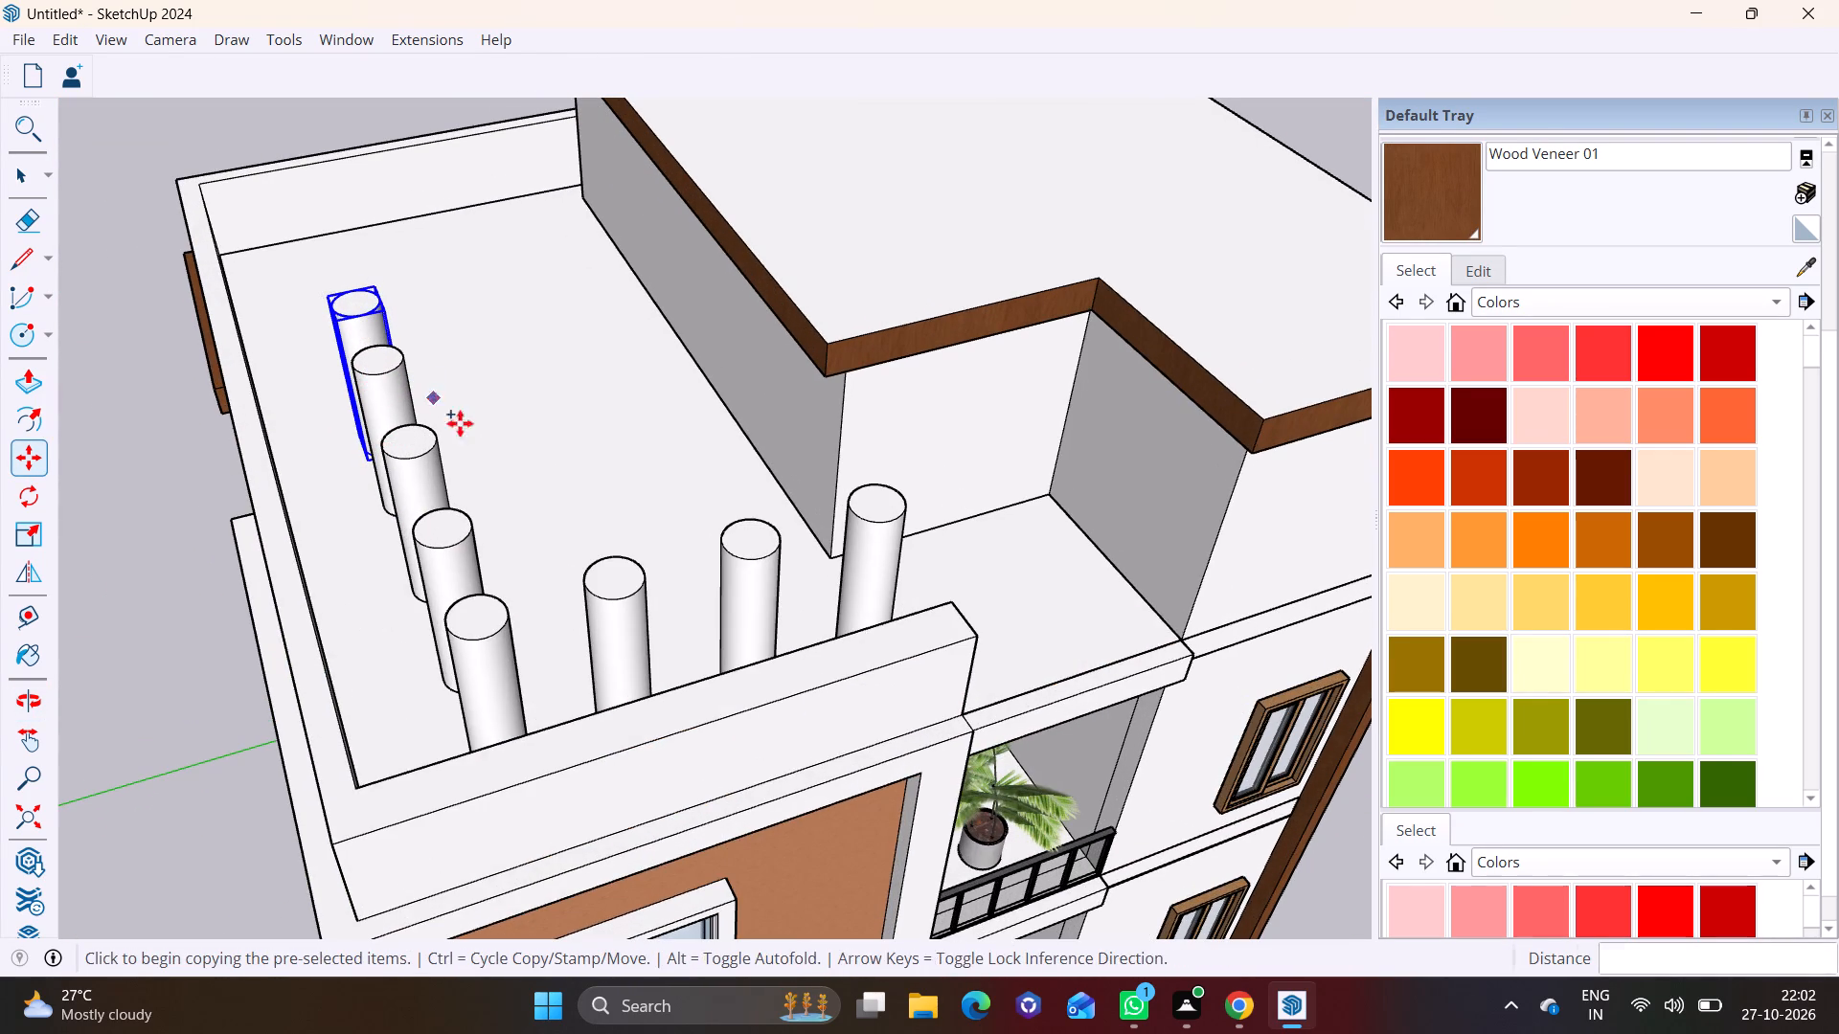
pyautogui.press('space')
pyautogui.press('space')
pyautogui.moveTo(523, 463); pyautogui.dragTo(524, 600, button='middle')
pyautogui.click(436, 442)
pyautogui.scroll(7, 382, 400)
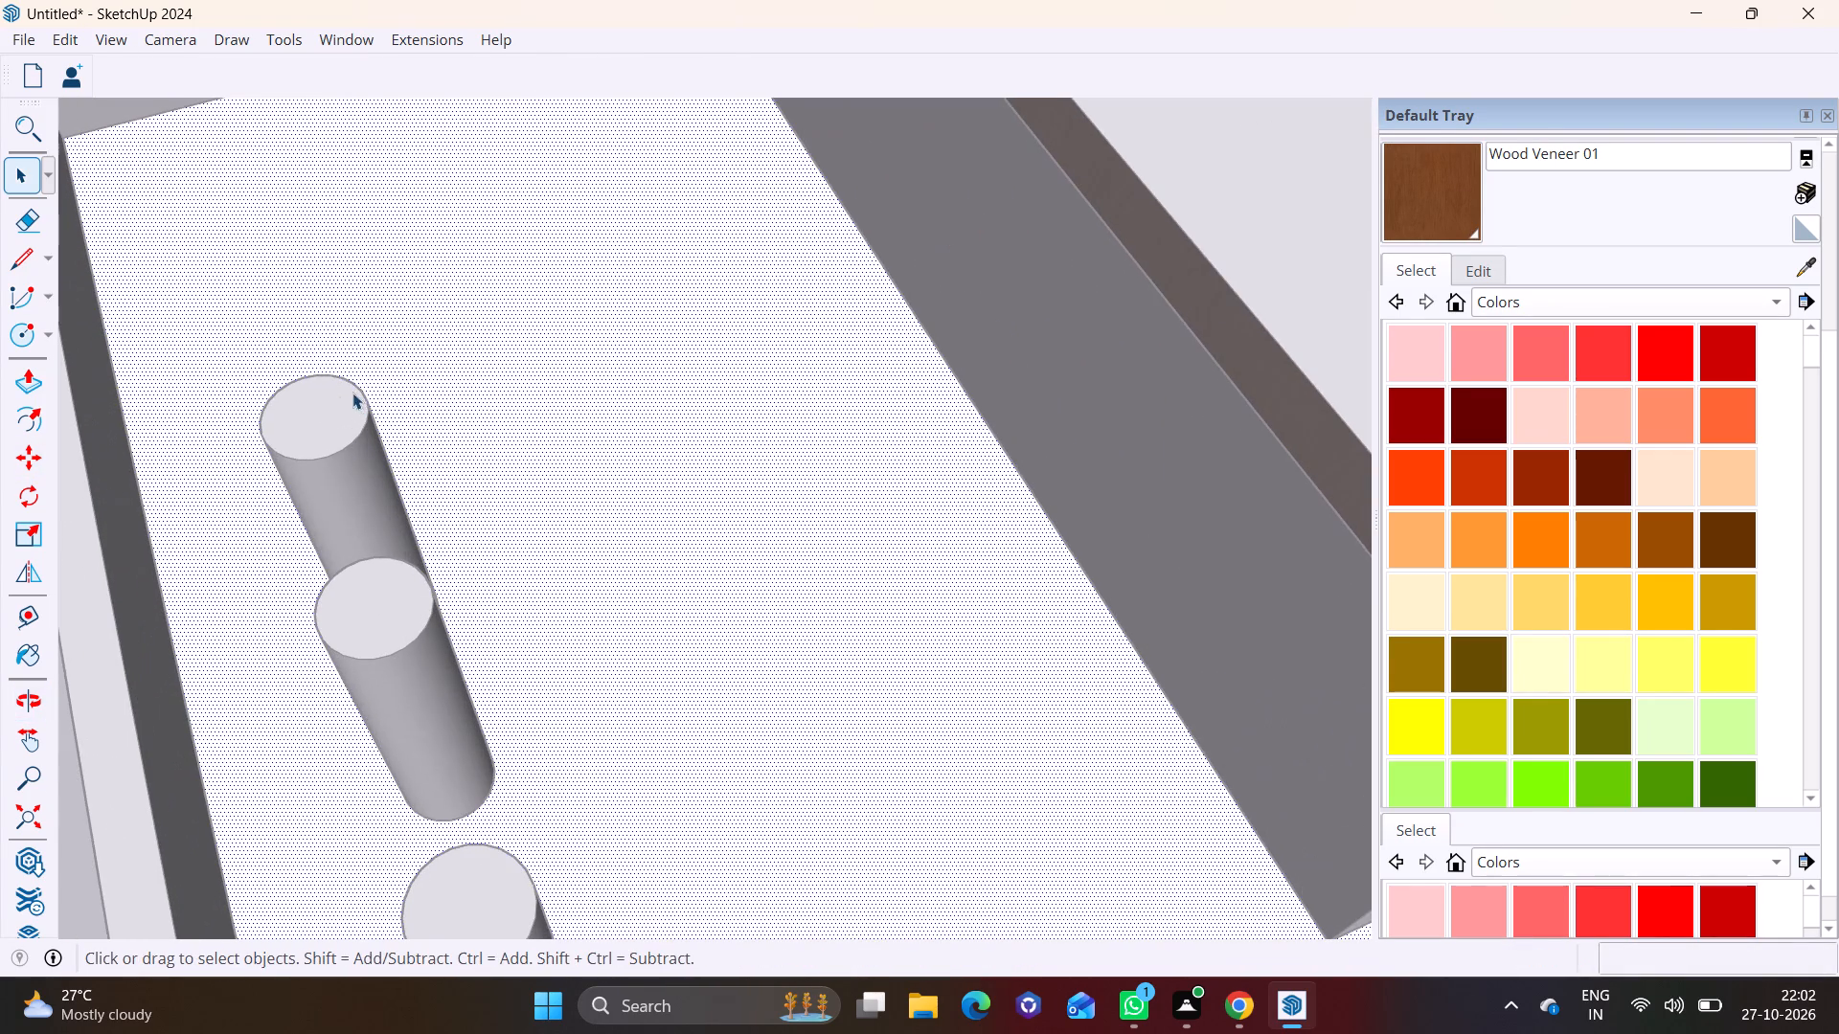
pyautogui.click(49, 327)
pyautogui.moveTo(57, 363); pyautogui.dragTo(73, 371)
pyautogui.scroll(2, 306, 390)
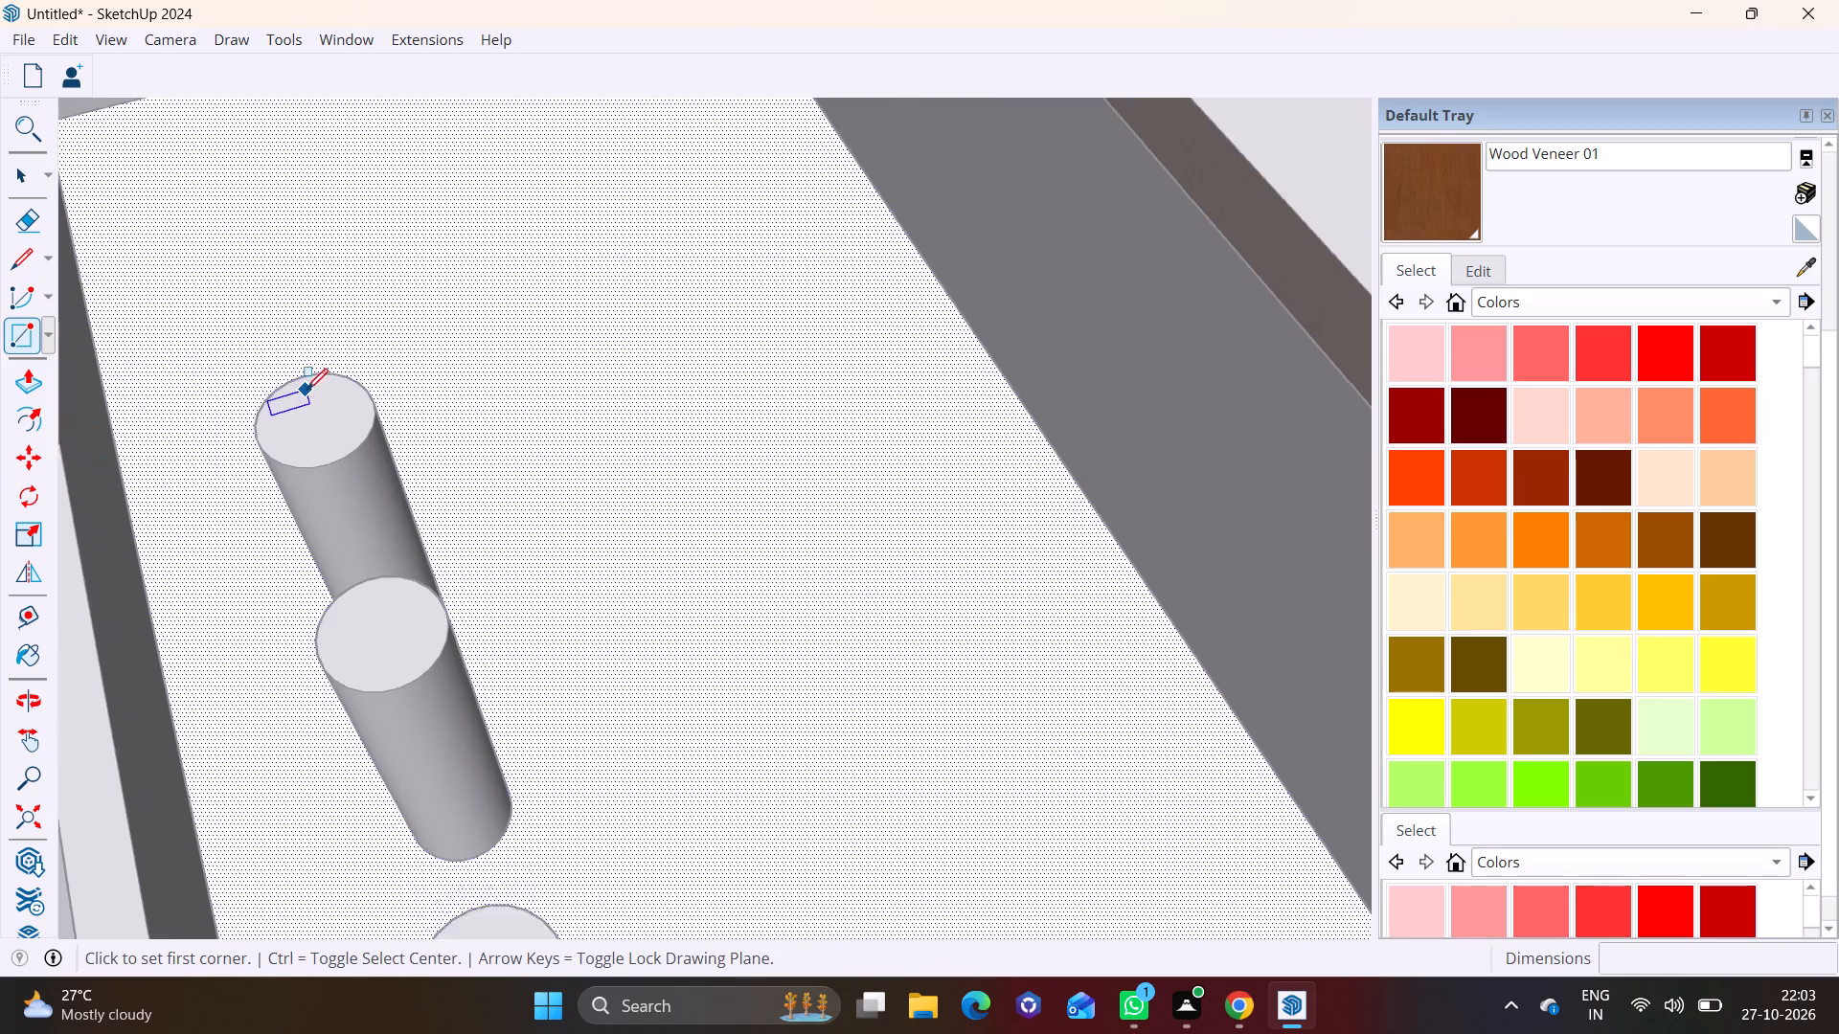
pyautogui.scroll(4, 306, 390)
pyautogui.click(281, 395)
pyautogui.click(376, 440)
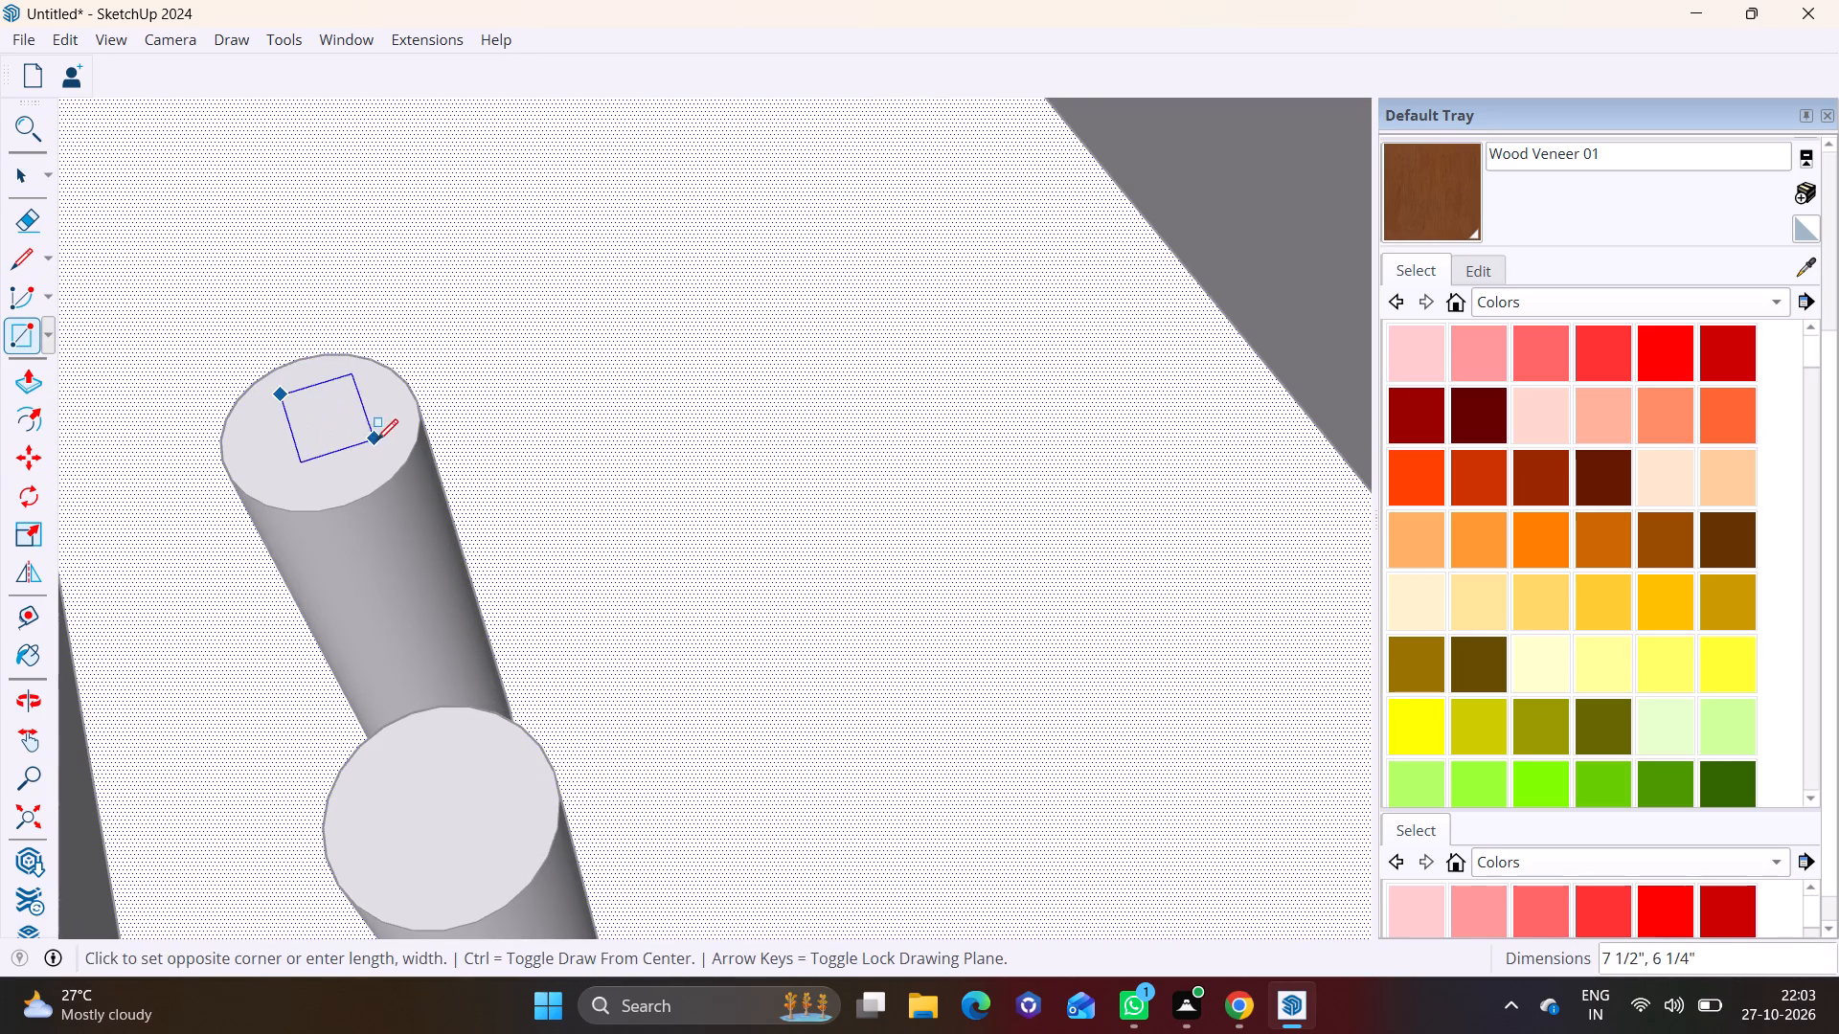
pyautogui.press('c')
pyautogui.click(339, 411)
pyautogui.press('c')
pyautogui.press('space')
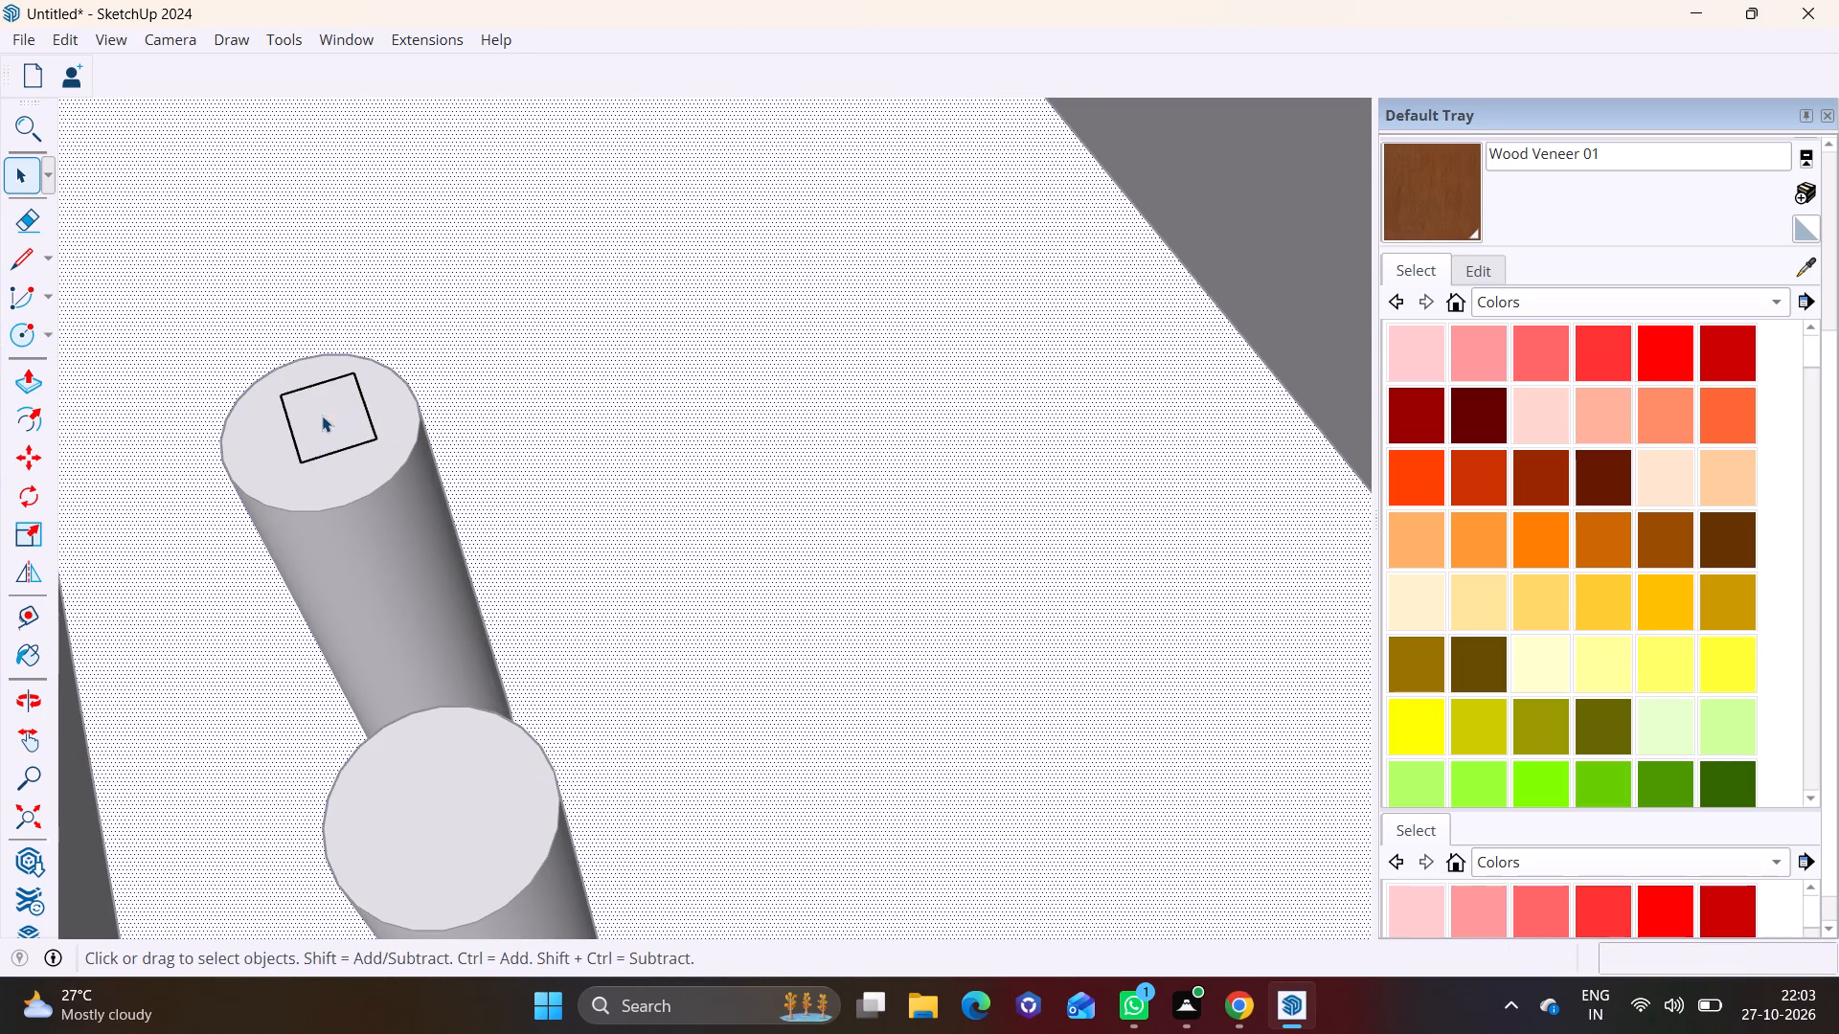
# Push/Pull the rectangle upward into a small block on top of the side row's last column.
pyautogui.click(322, 416)
pyautogui.click(27, 368)
pyautogui.click(294, 413)
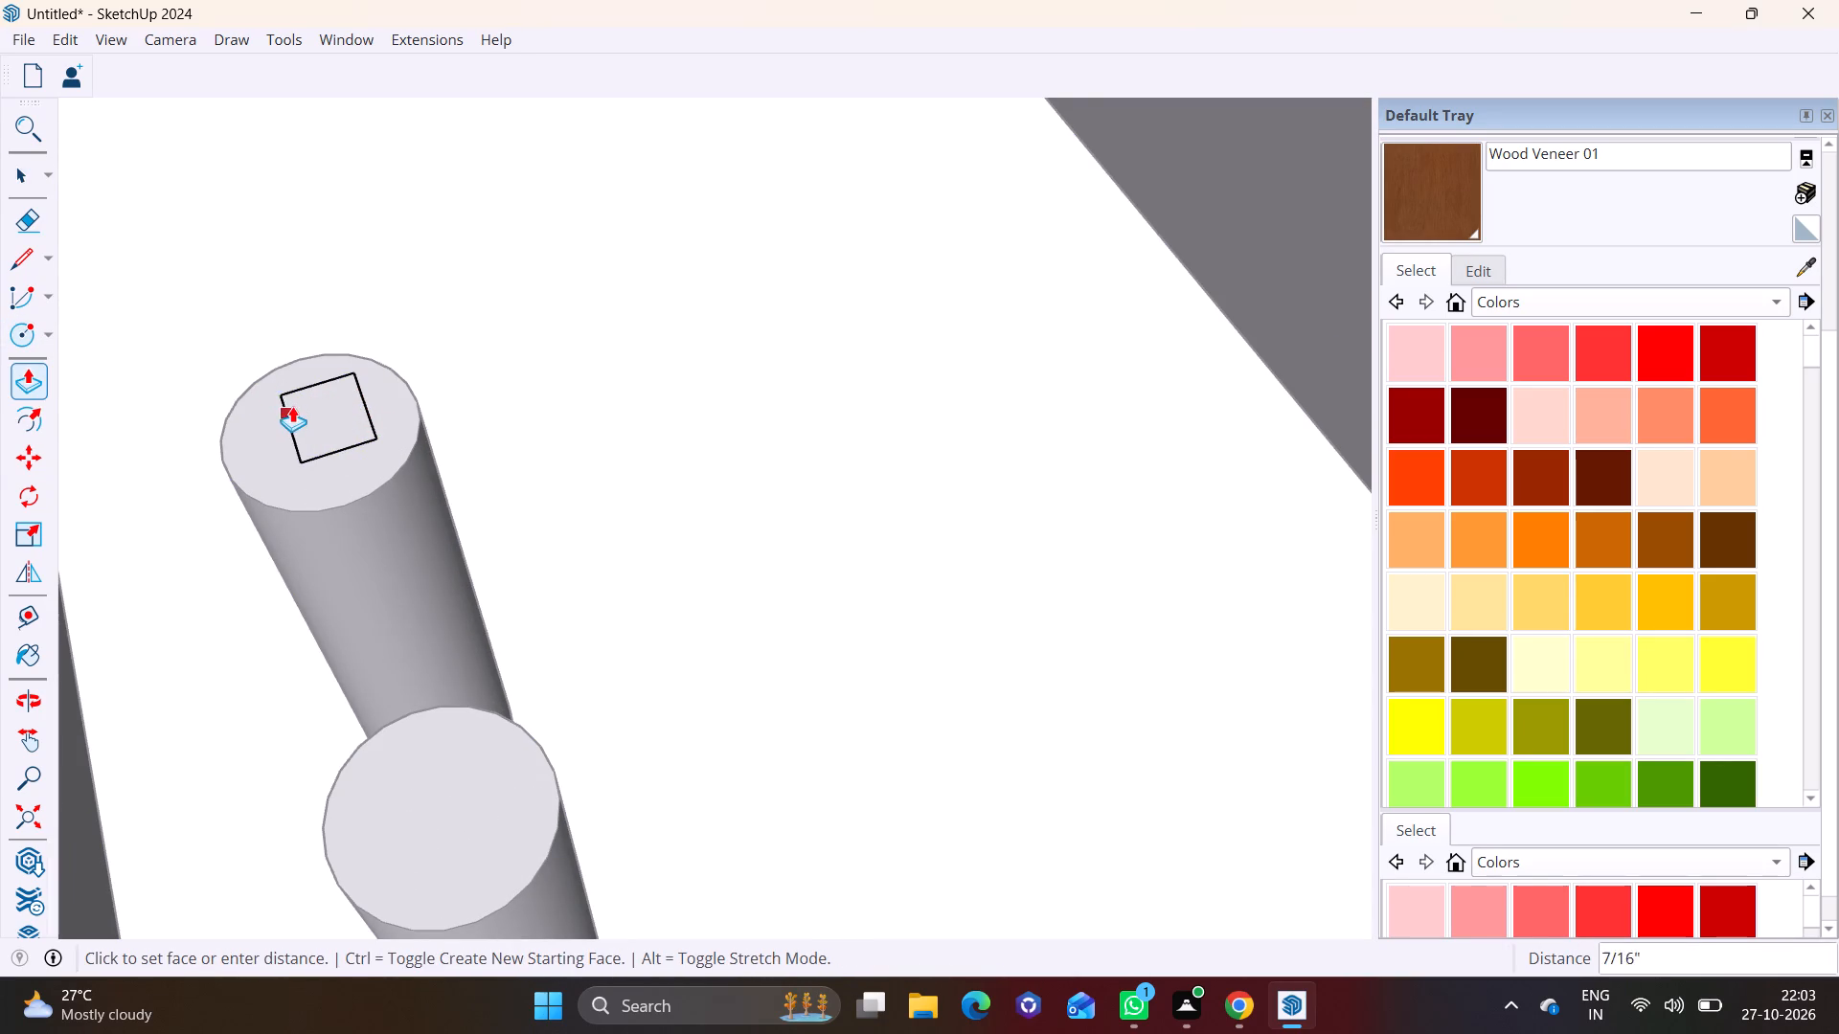
pyautogui.click(265, 378)
# Push/Pull the block's outer side face toward the side parapet, past the column's edge, to widen the block.
pyautogui.scroll(1, 305, 405)
pyautogui.moveTo(305, 405); pyautogui.dragTo(465, 261, button='middle')
pyautogui.press('space')
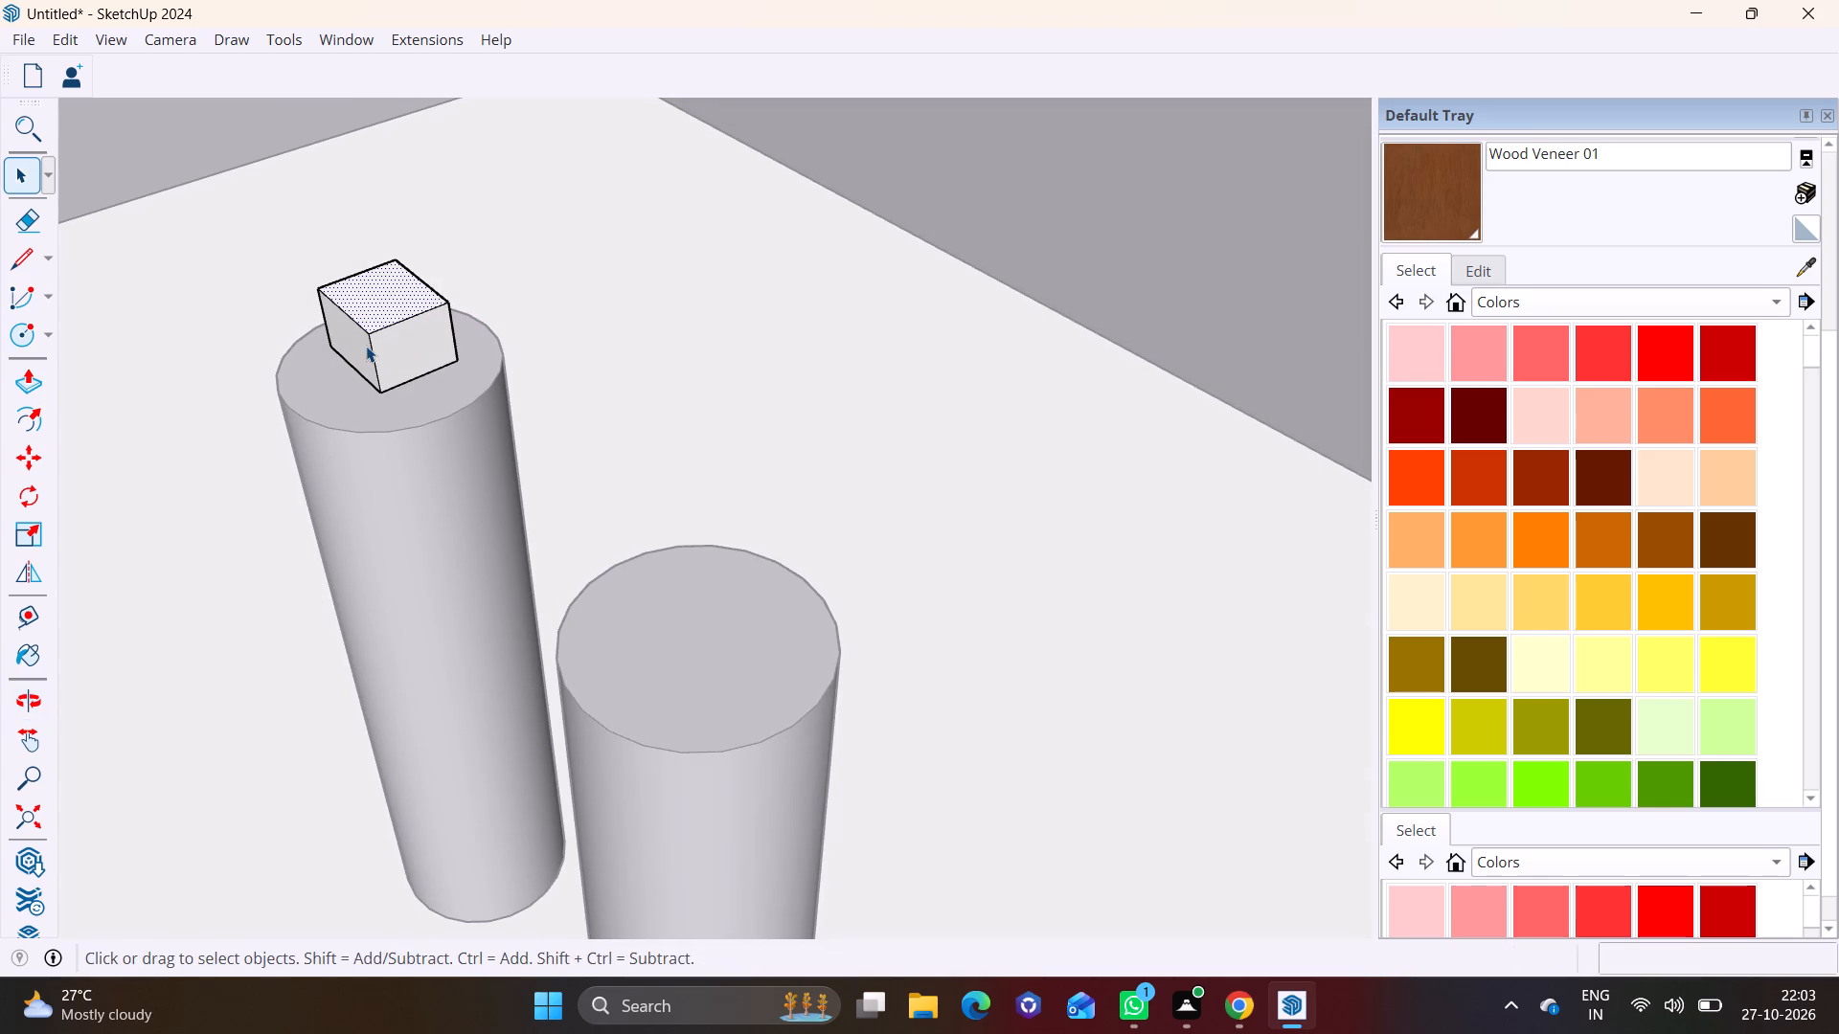
pyautogui.click(366, 346)
pyautogui.click(37, 383)
pyautogui.click(350, 344)
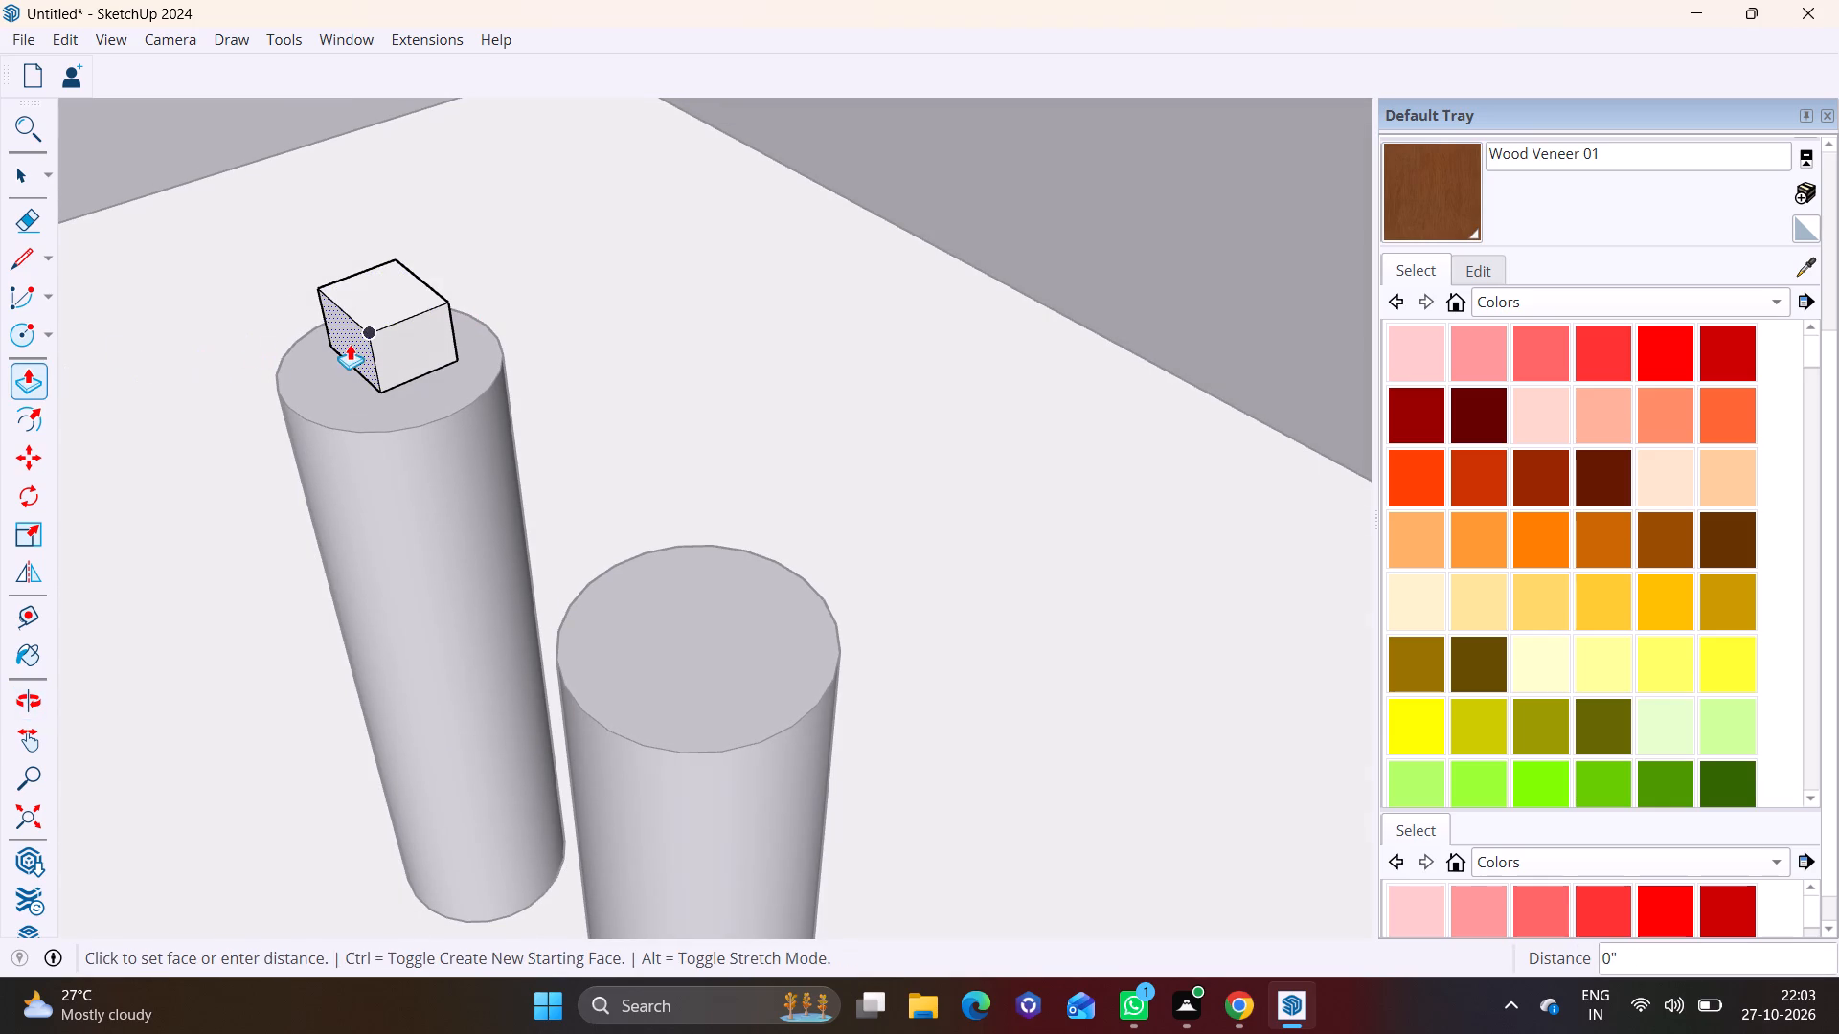
pyautogui.click(145, 420)
pyautogui.press('space')
# Widen the block toward the side parapet and extend its end face about 17' 4" along the side row to the corner column.
pyautogui.click(300, 405)
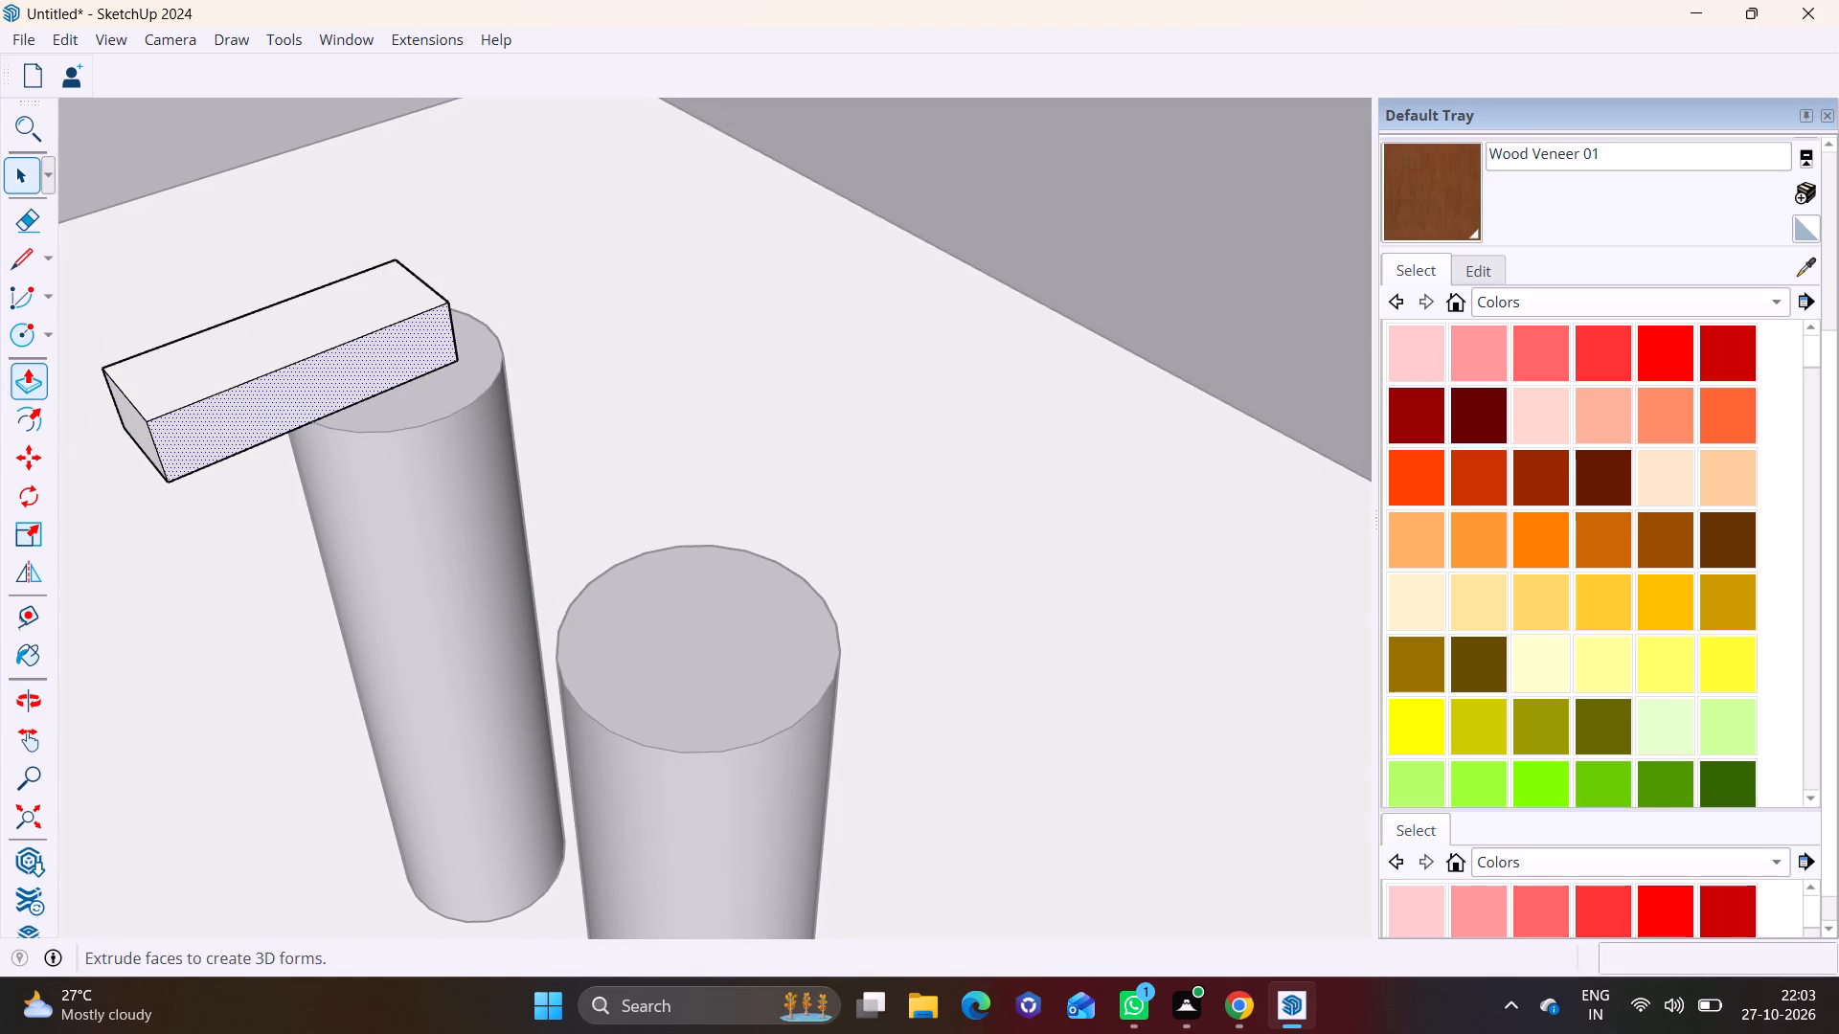
pyautogui.click(25, 379)
pyautogui.click(235, 416)
pyautogui.scroll(-11, 677, 519)
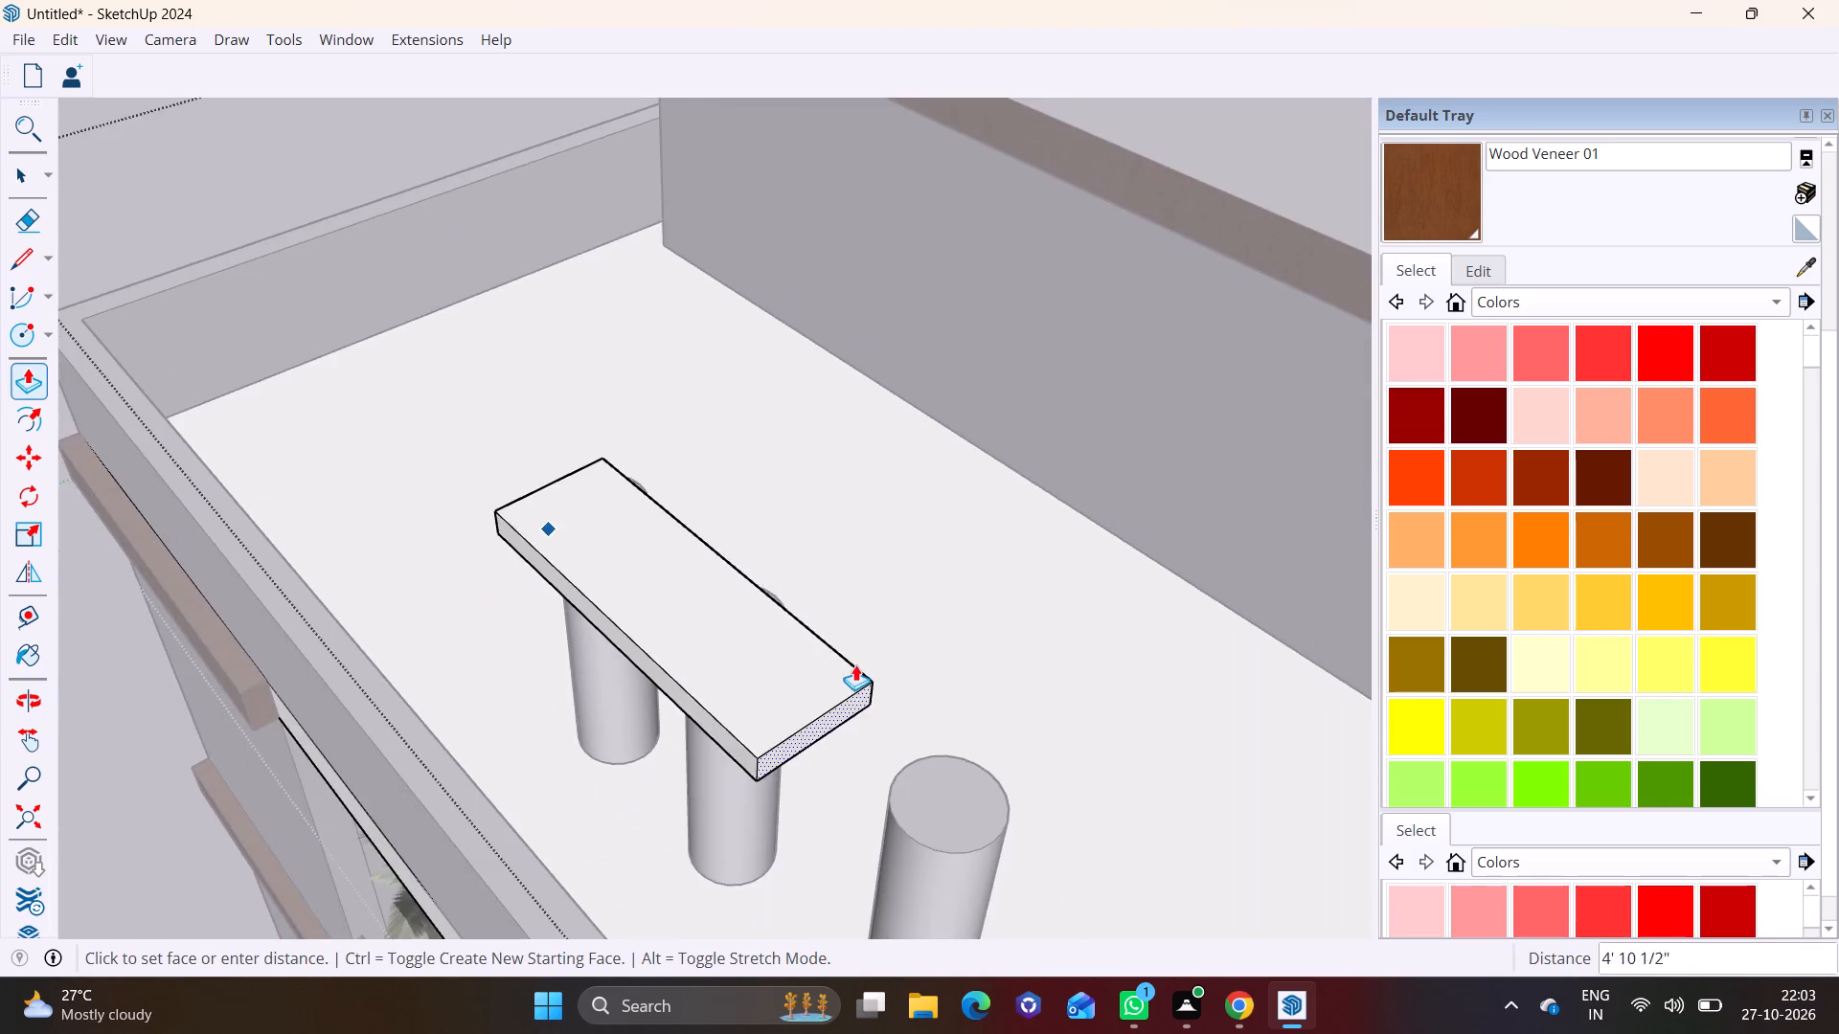
pyautogui.keyDown('shift'); pyautogui.moveTo(855, 664); pyautogui.dragTo(579, 379, button='middle'); pyautogui.keyUp('shift')
pyautogui.scroll(-3, 1039, 611)
pyautogui.keyDown('shift'); pyautogui.moveTo(1032, 610); pyautogui.dragTo(481, 372, button='middle'); pyautogui.keyUp('shift')
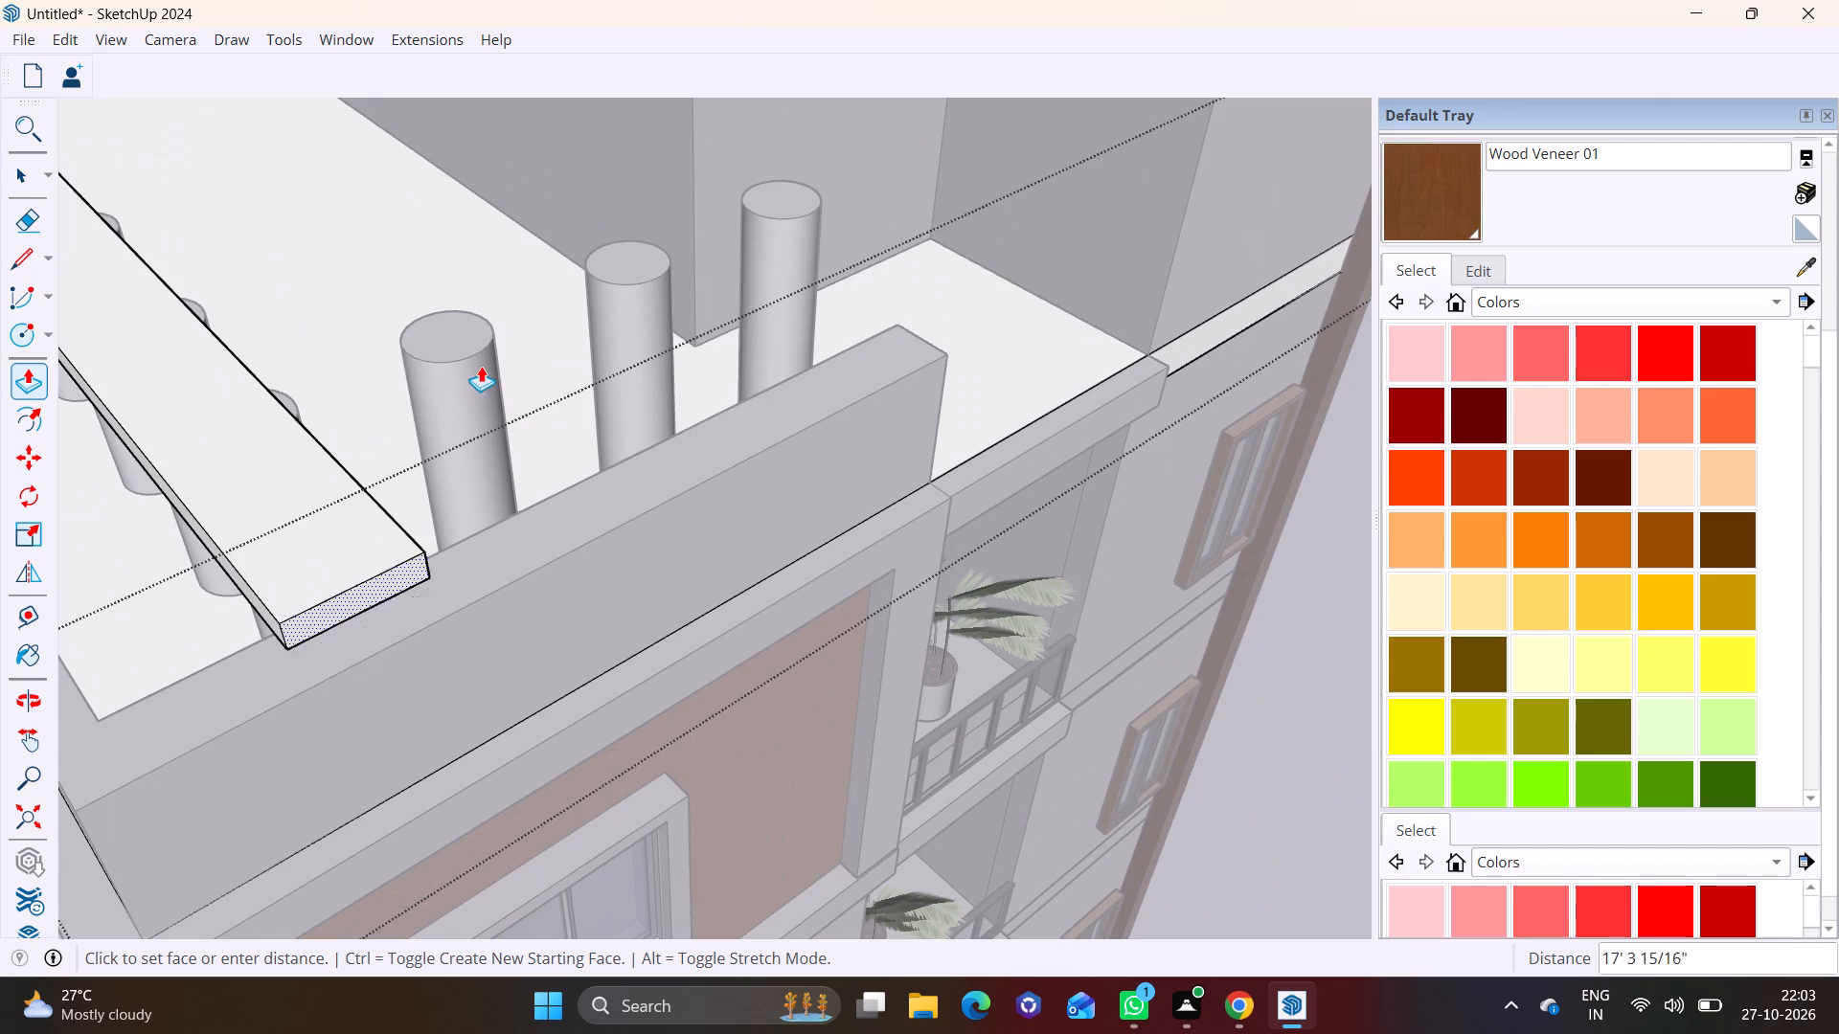
pyautogui.click(472, 366)
pyautogui.moveTo(478, 380); pyautogui.dragTo(177, 479, button='middle')
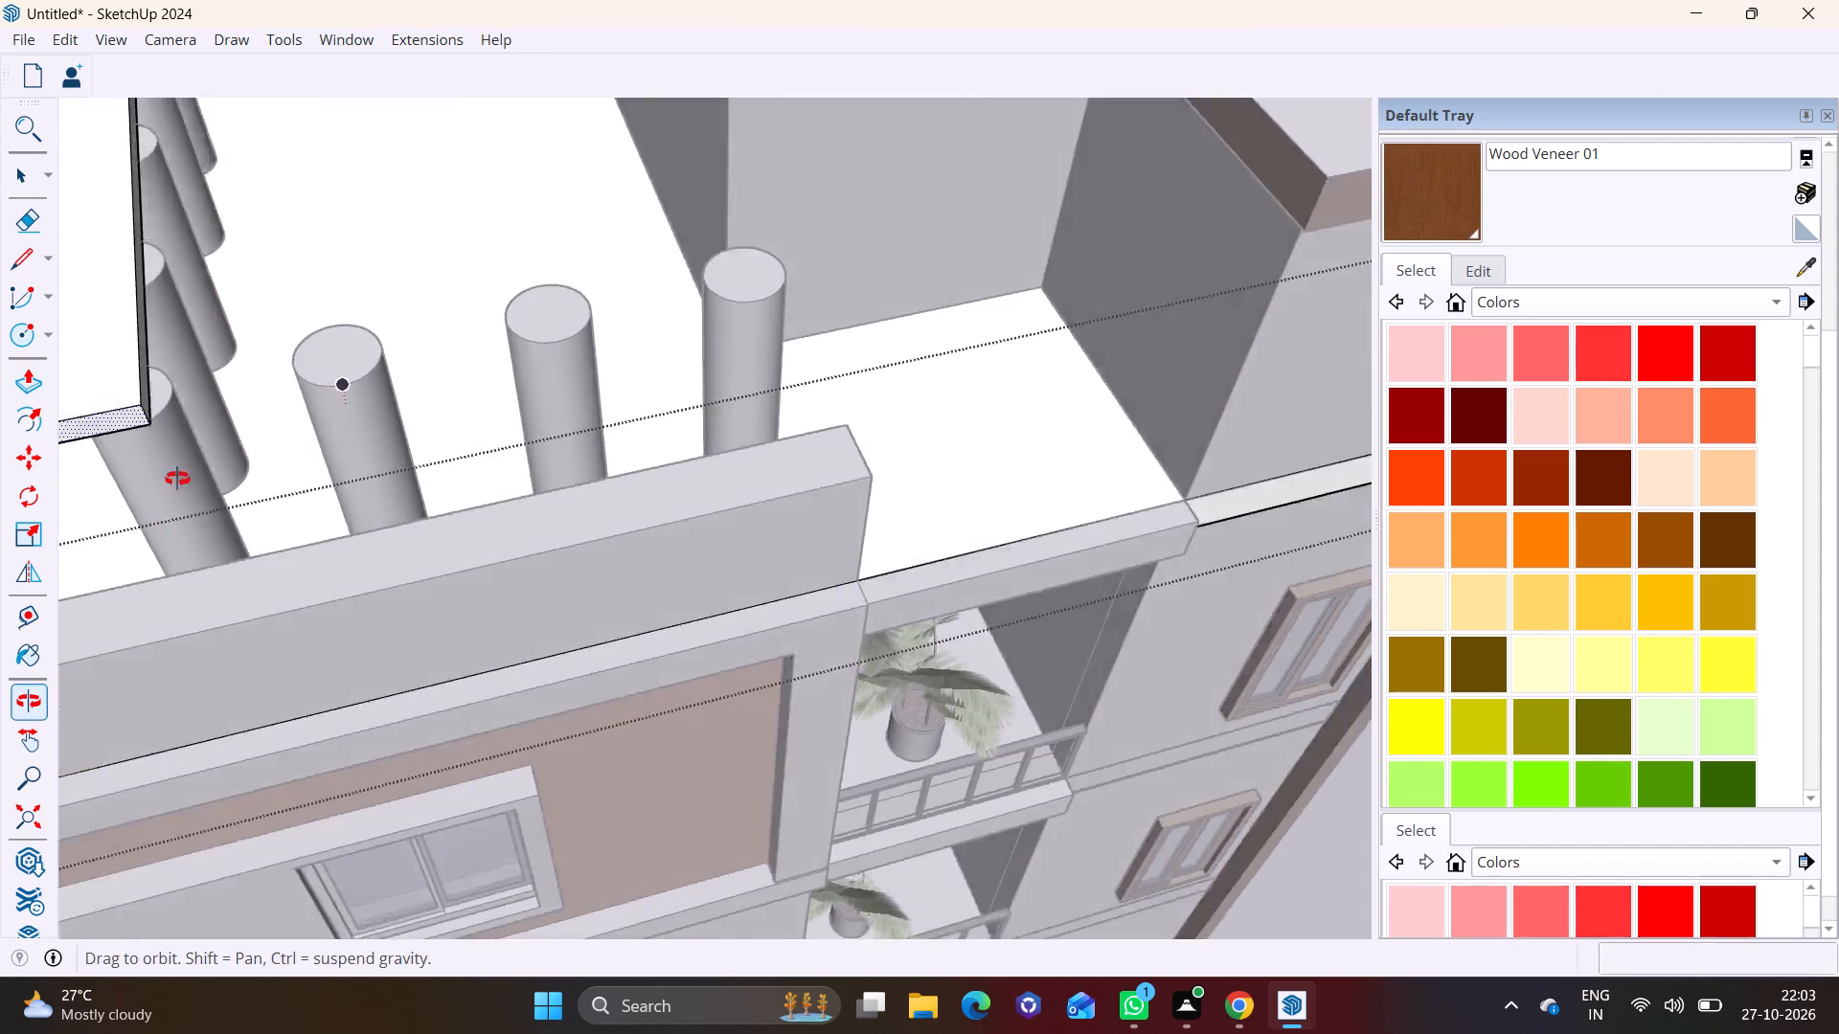
pyautogui.moveTo(177, 479); pyautogui.dragTo(156, 464, button='middle')
pyautogui.keyDown('shift'); pyautogui.moveTo(178, 281); pyautogui.dragTo(434, 500, button='middle'); pyautogui.keyUp('shift')
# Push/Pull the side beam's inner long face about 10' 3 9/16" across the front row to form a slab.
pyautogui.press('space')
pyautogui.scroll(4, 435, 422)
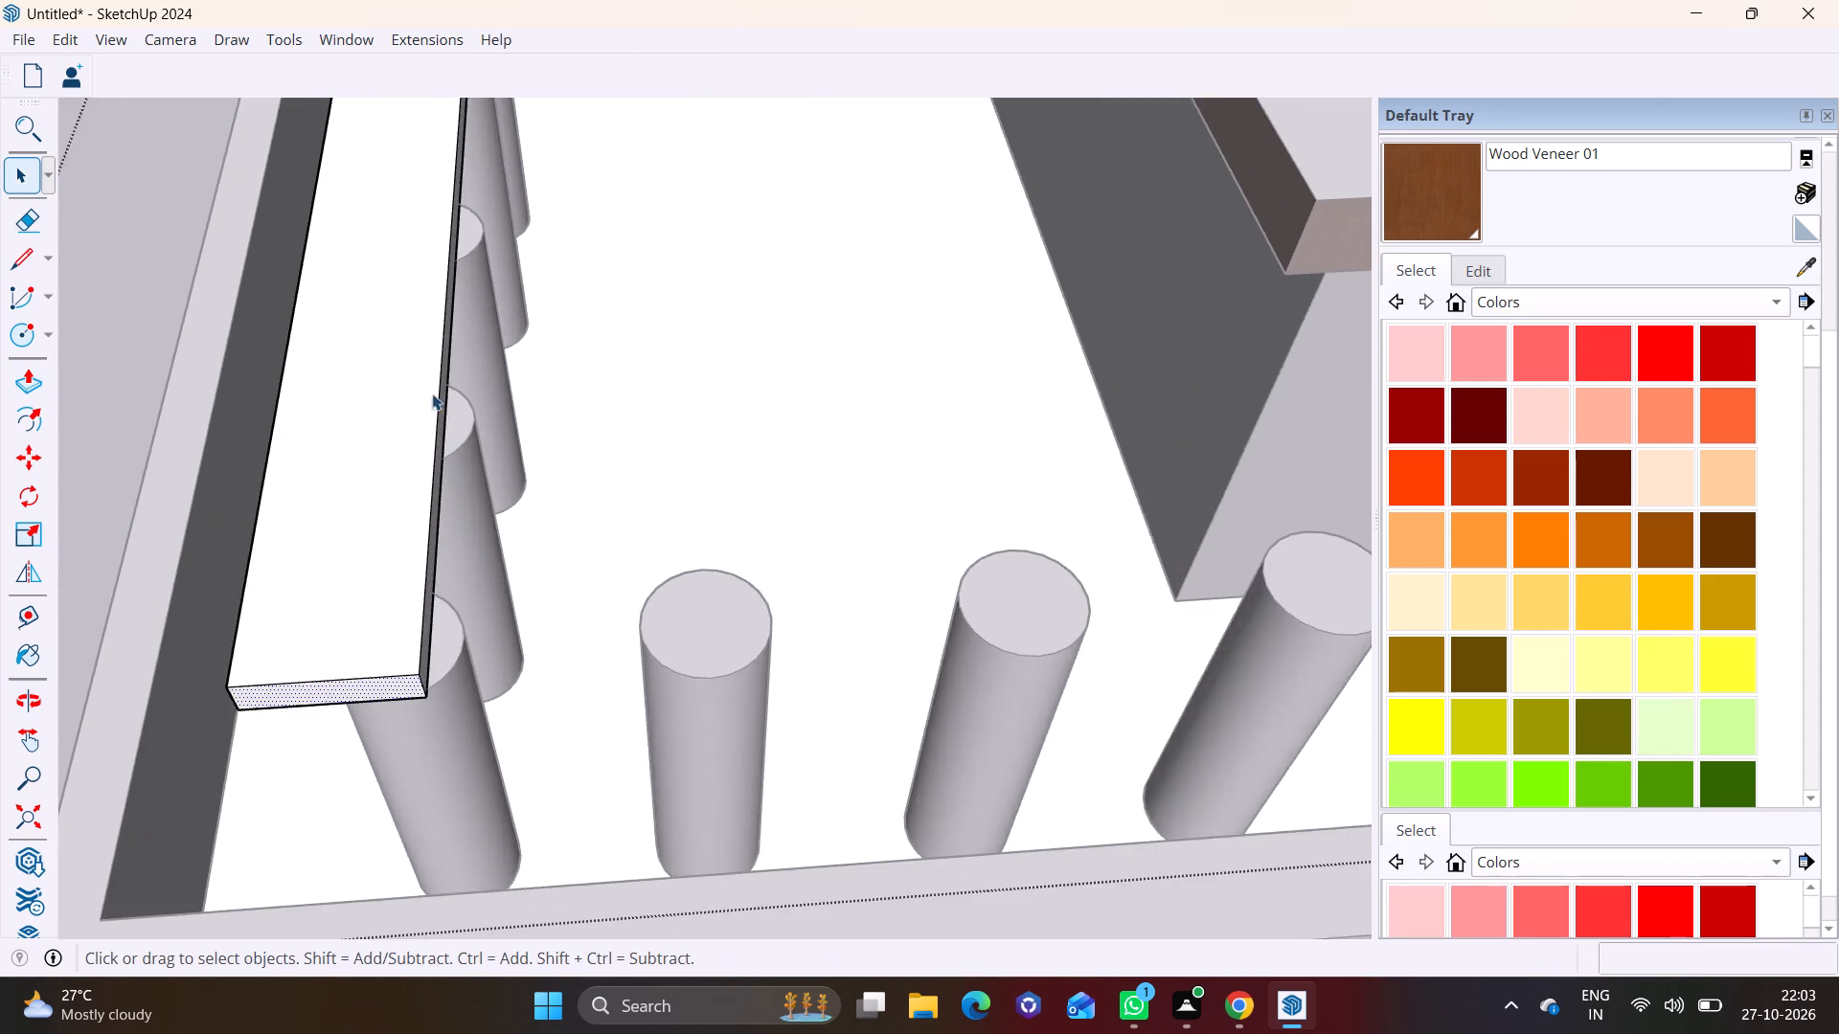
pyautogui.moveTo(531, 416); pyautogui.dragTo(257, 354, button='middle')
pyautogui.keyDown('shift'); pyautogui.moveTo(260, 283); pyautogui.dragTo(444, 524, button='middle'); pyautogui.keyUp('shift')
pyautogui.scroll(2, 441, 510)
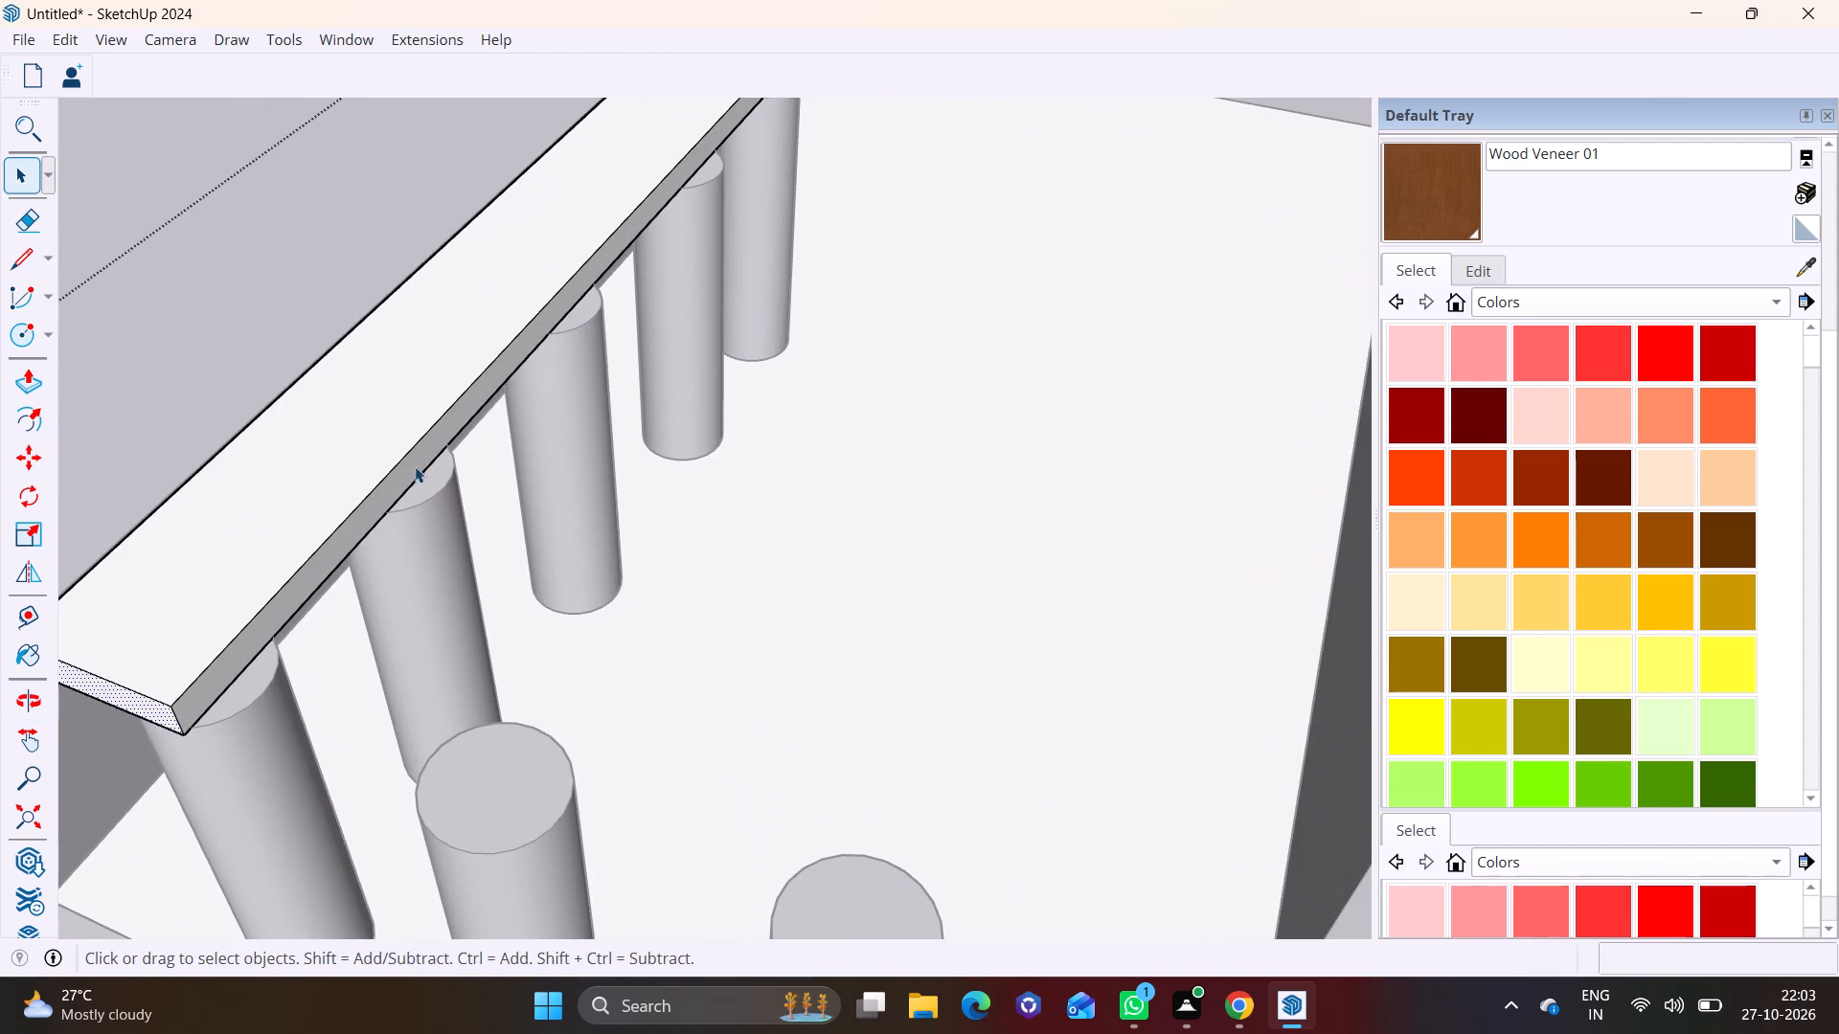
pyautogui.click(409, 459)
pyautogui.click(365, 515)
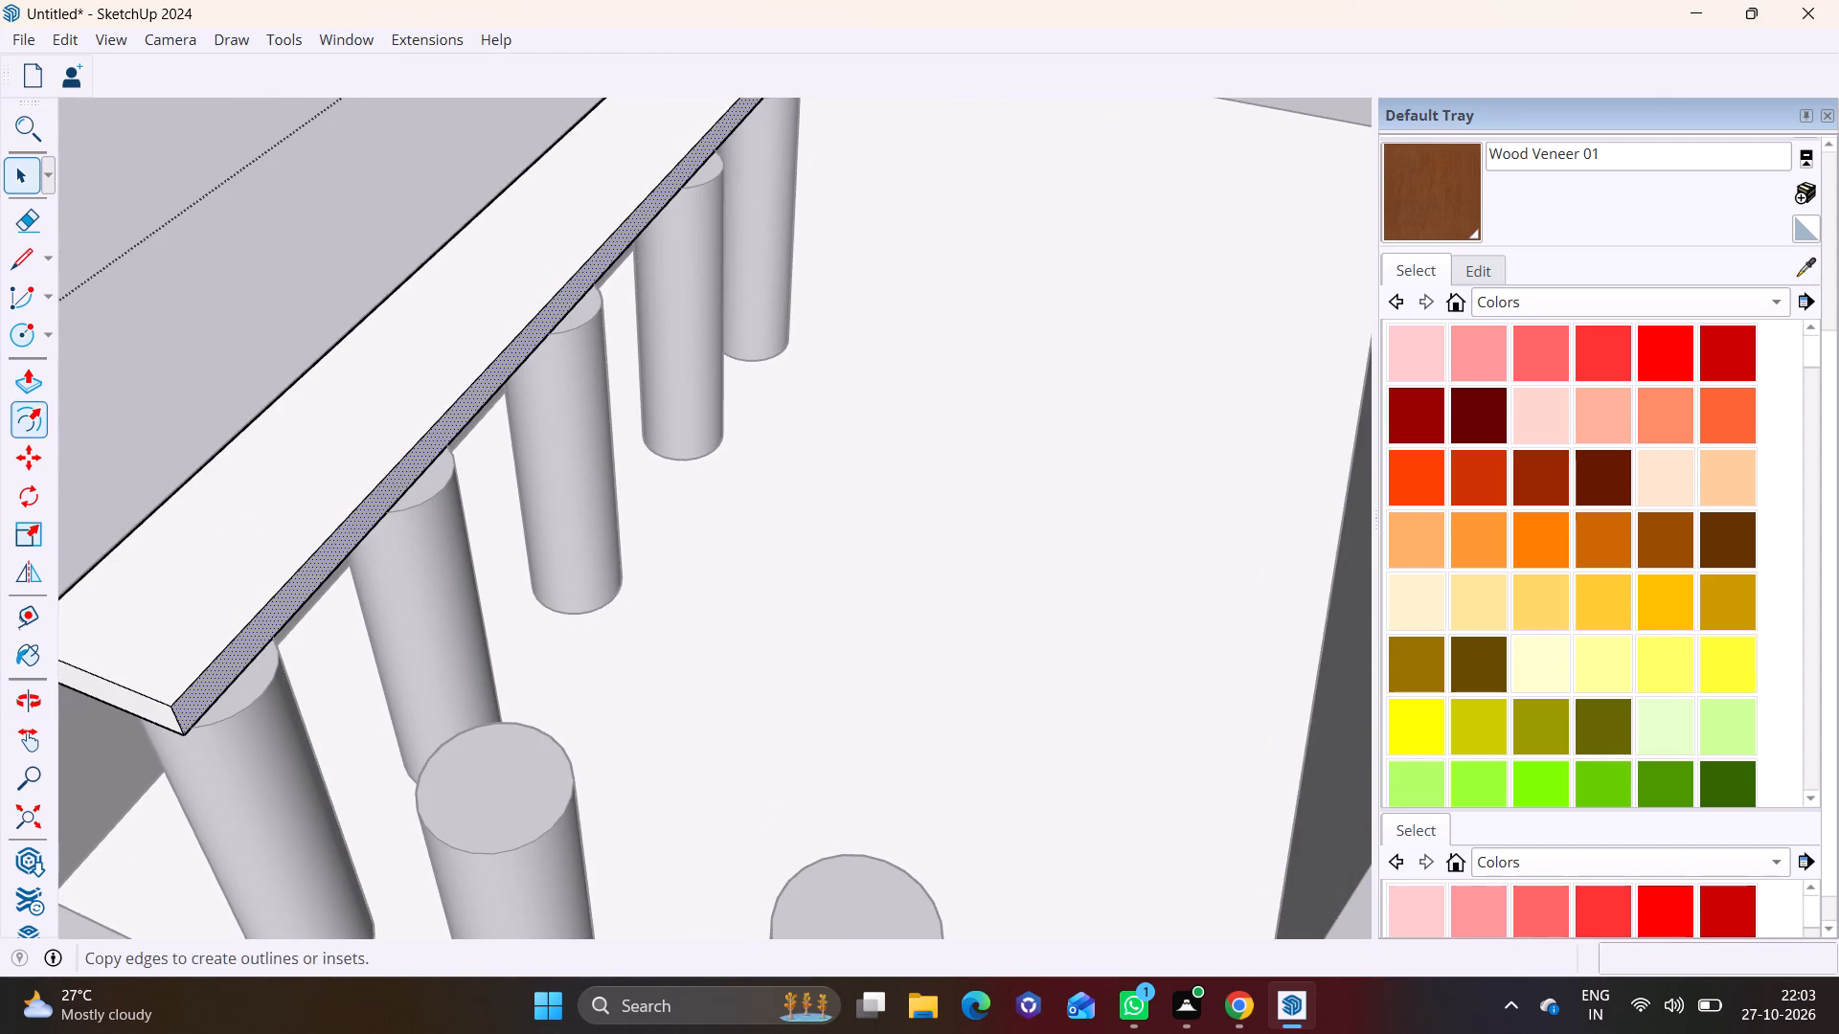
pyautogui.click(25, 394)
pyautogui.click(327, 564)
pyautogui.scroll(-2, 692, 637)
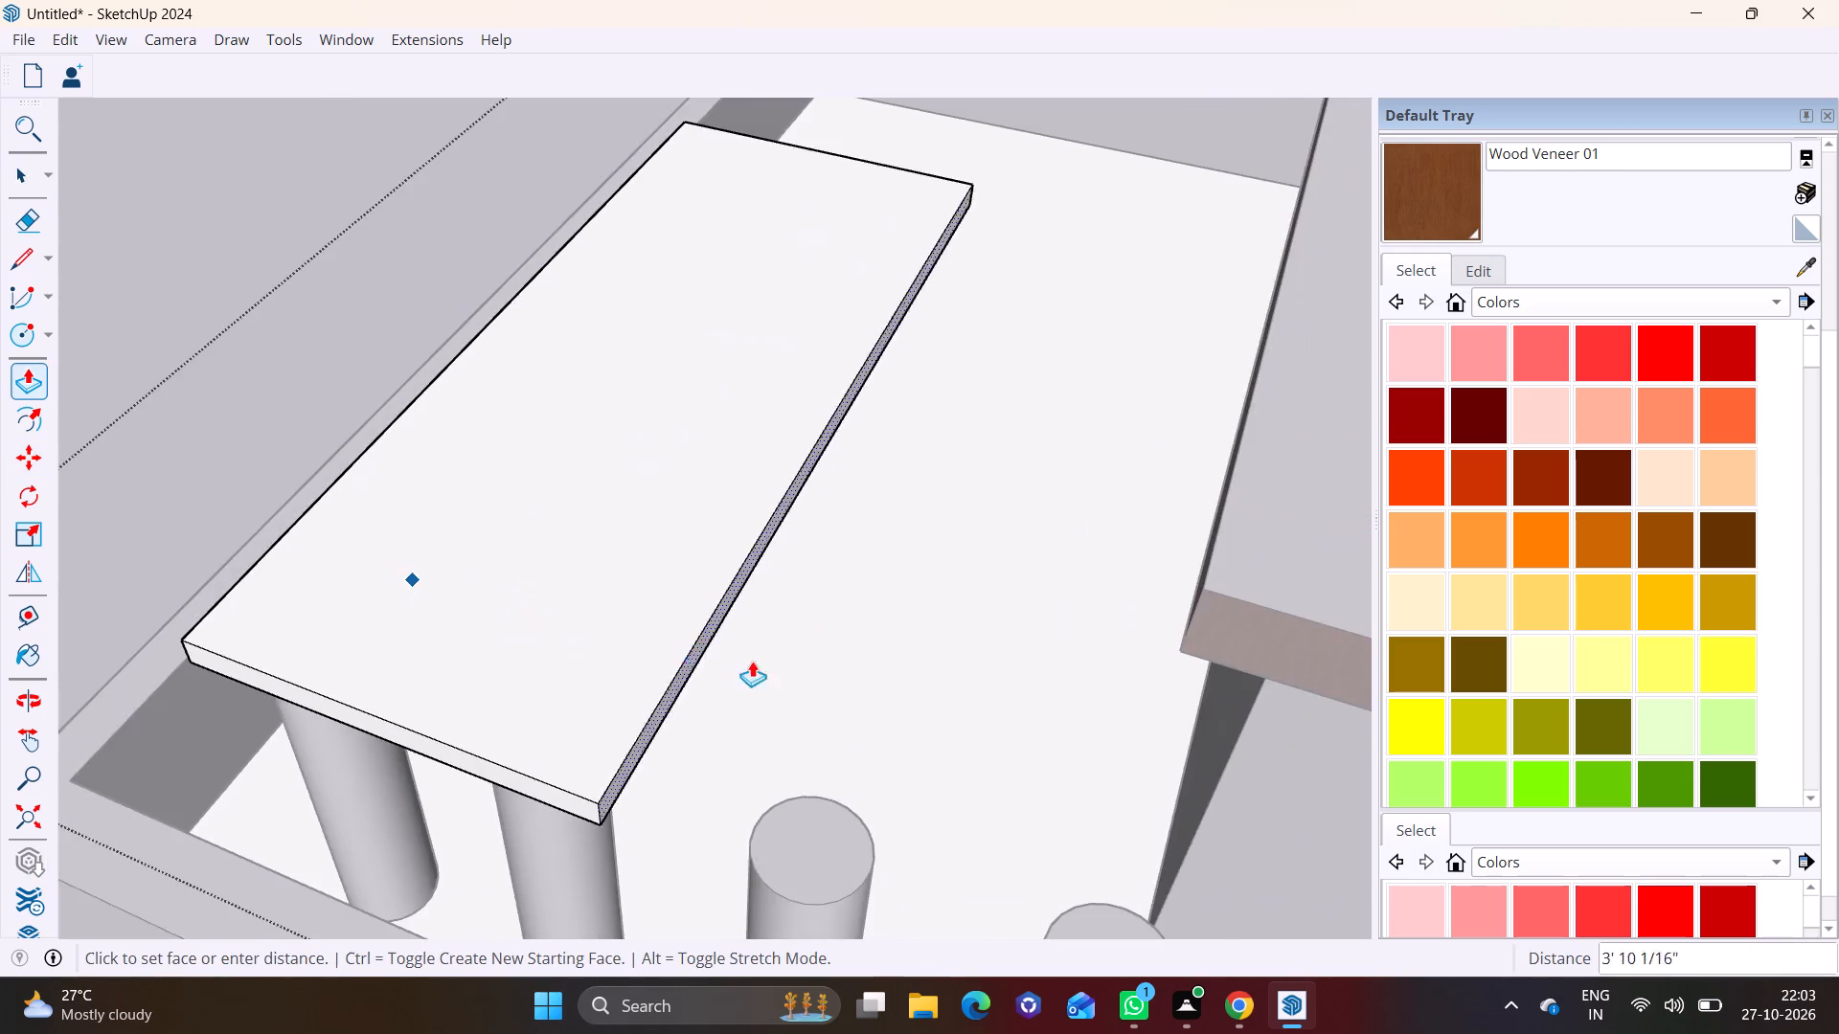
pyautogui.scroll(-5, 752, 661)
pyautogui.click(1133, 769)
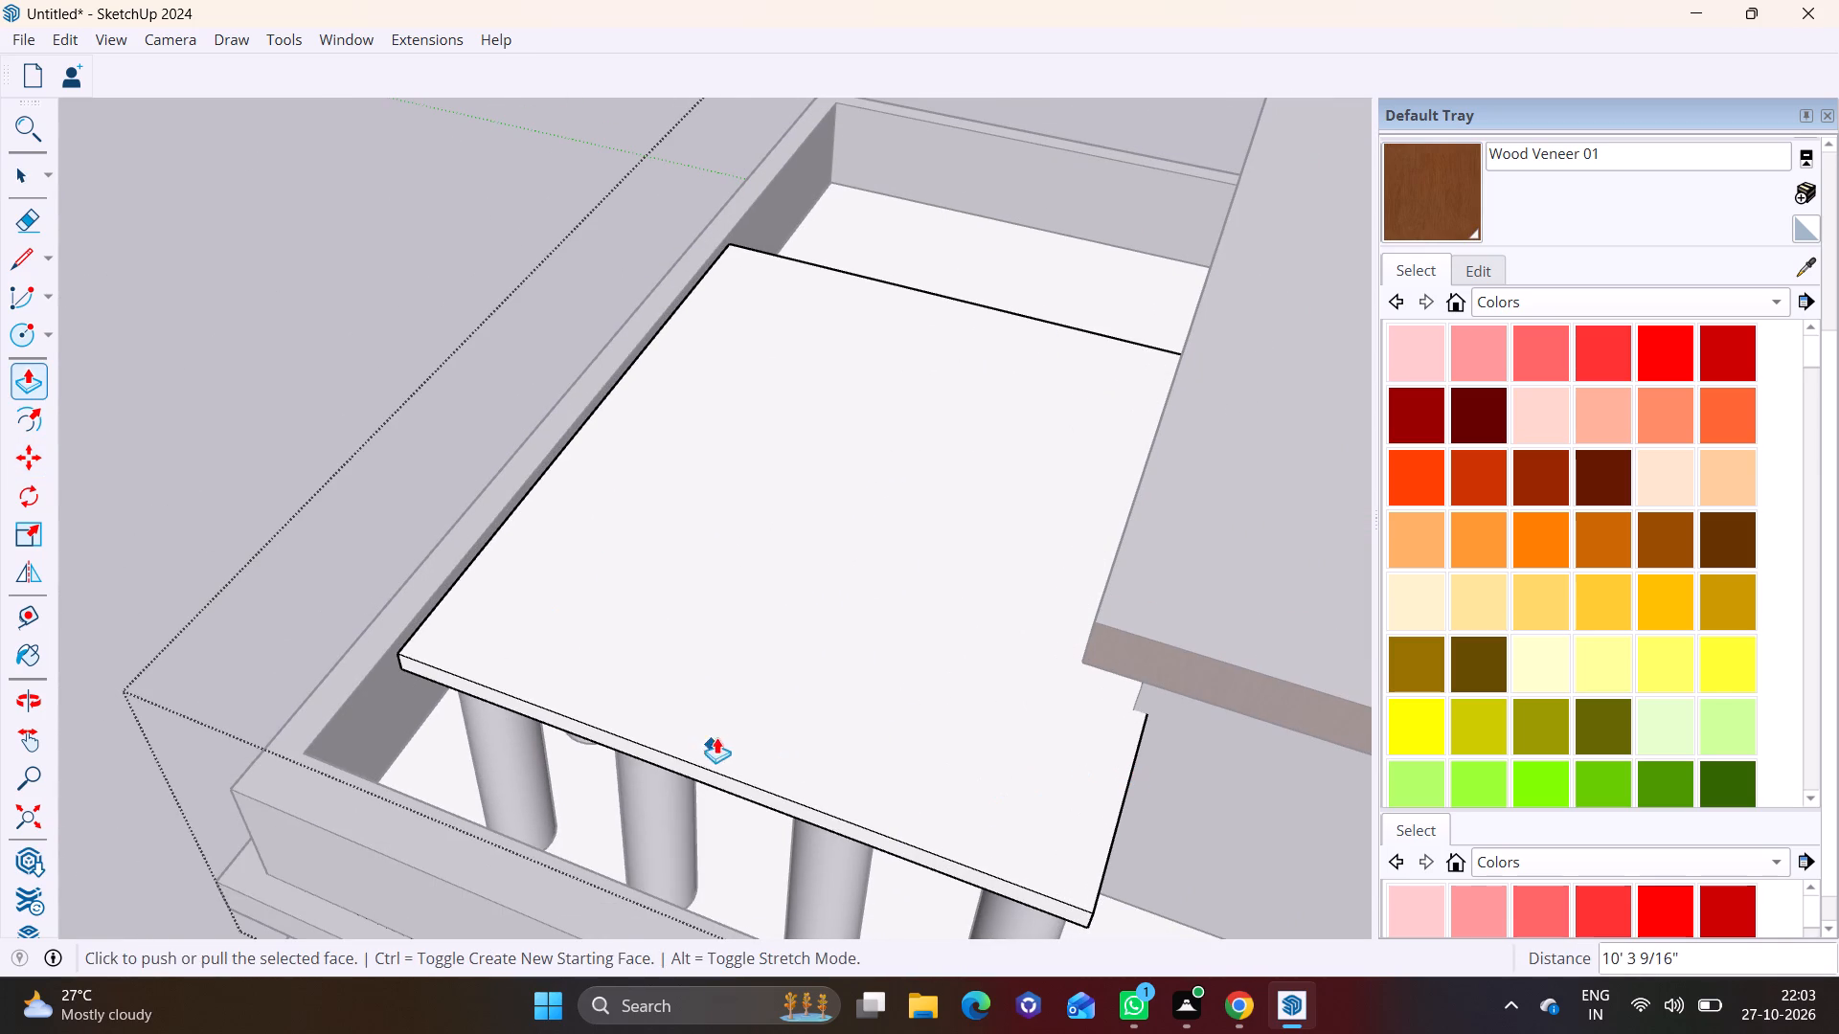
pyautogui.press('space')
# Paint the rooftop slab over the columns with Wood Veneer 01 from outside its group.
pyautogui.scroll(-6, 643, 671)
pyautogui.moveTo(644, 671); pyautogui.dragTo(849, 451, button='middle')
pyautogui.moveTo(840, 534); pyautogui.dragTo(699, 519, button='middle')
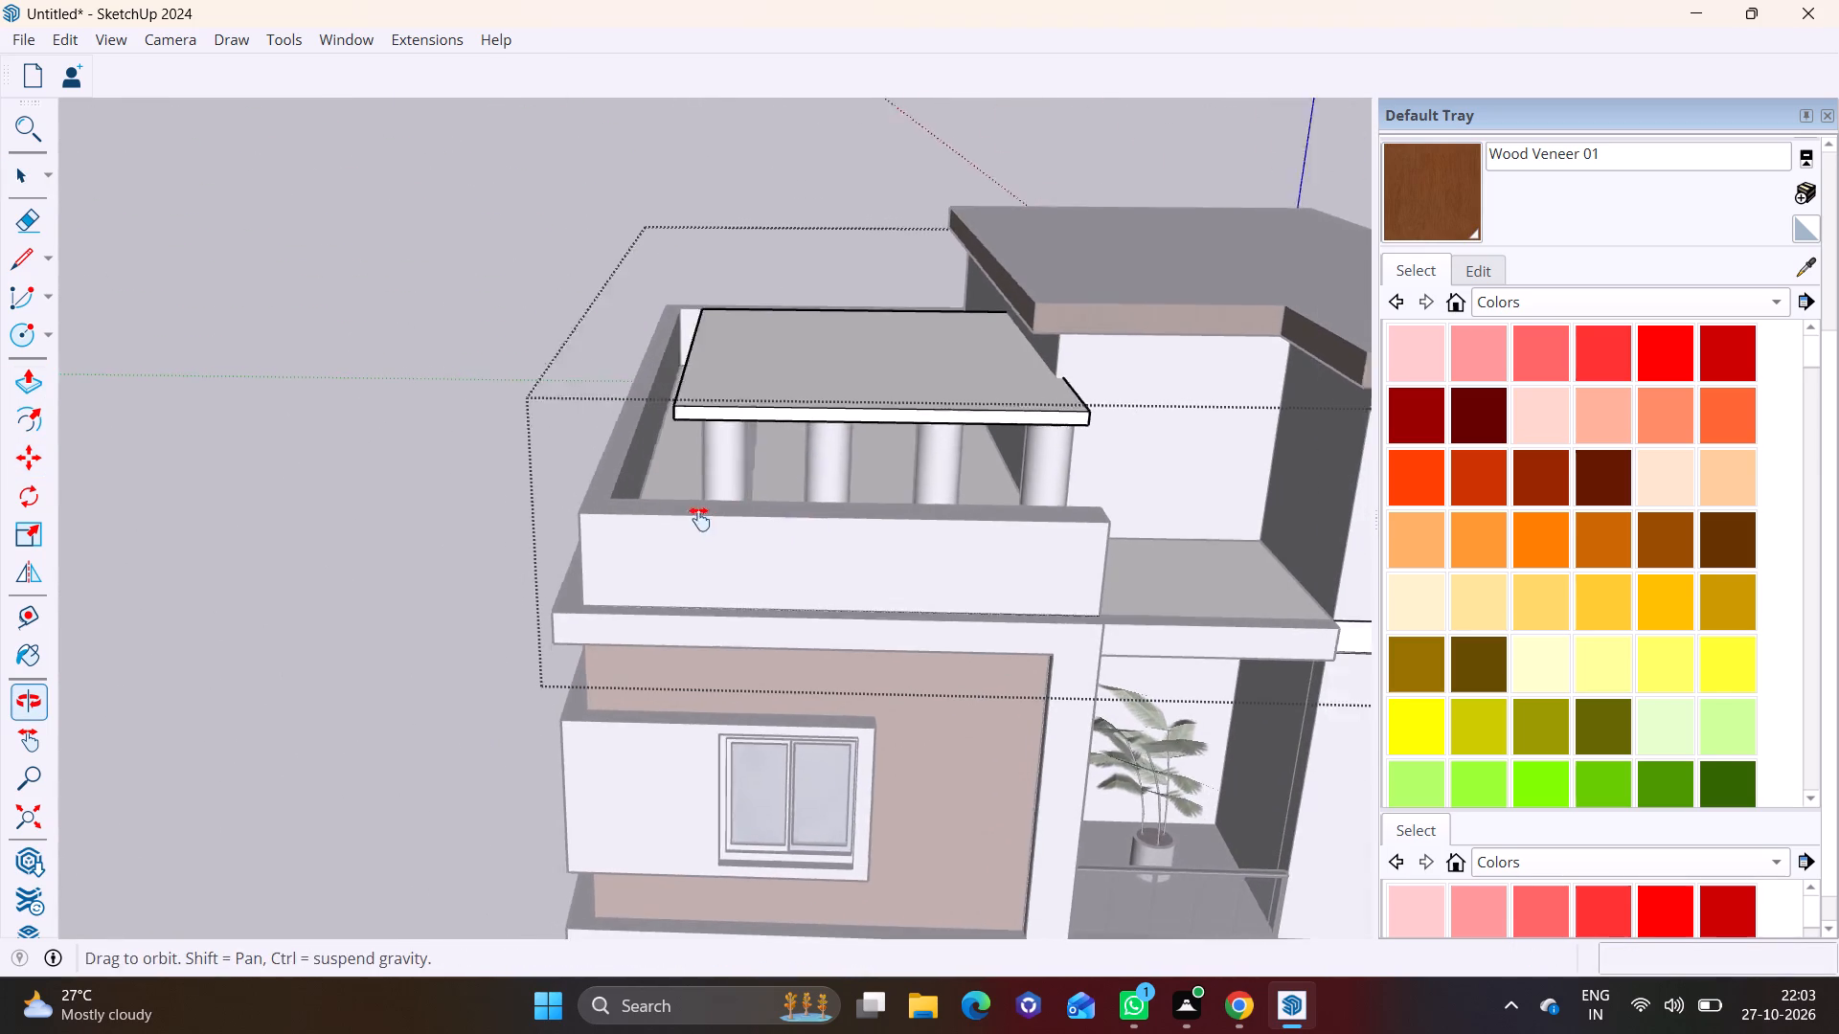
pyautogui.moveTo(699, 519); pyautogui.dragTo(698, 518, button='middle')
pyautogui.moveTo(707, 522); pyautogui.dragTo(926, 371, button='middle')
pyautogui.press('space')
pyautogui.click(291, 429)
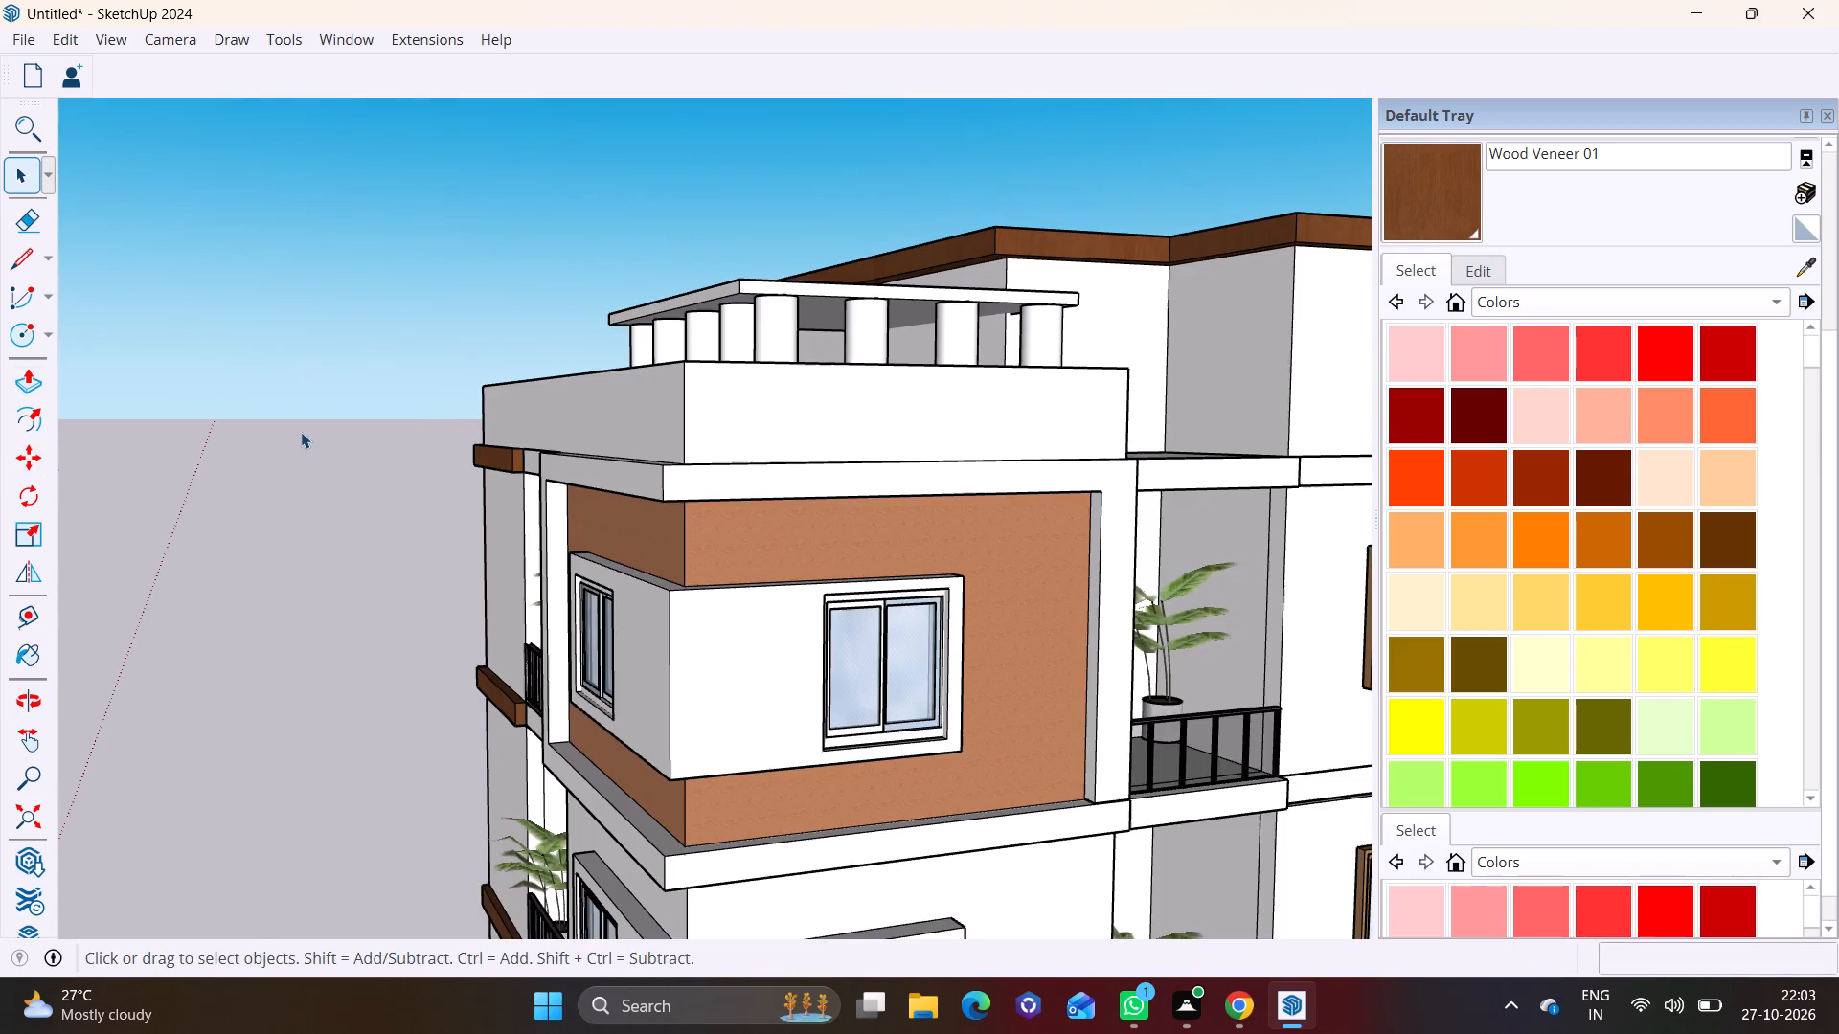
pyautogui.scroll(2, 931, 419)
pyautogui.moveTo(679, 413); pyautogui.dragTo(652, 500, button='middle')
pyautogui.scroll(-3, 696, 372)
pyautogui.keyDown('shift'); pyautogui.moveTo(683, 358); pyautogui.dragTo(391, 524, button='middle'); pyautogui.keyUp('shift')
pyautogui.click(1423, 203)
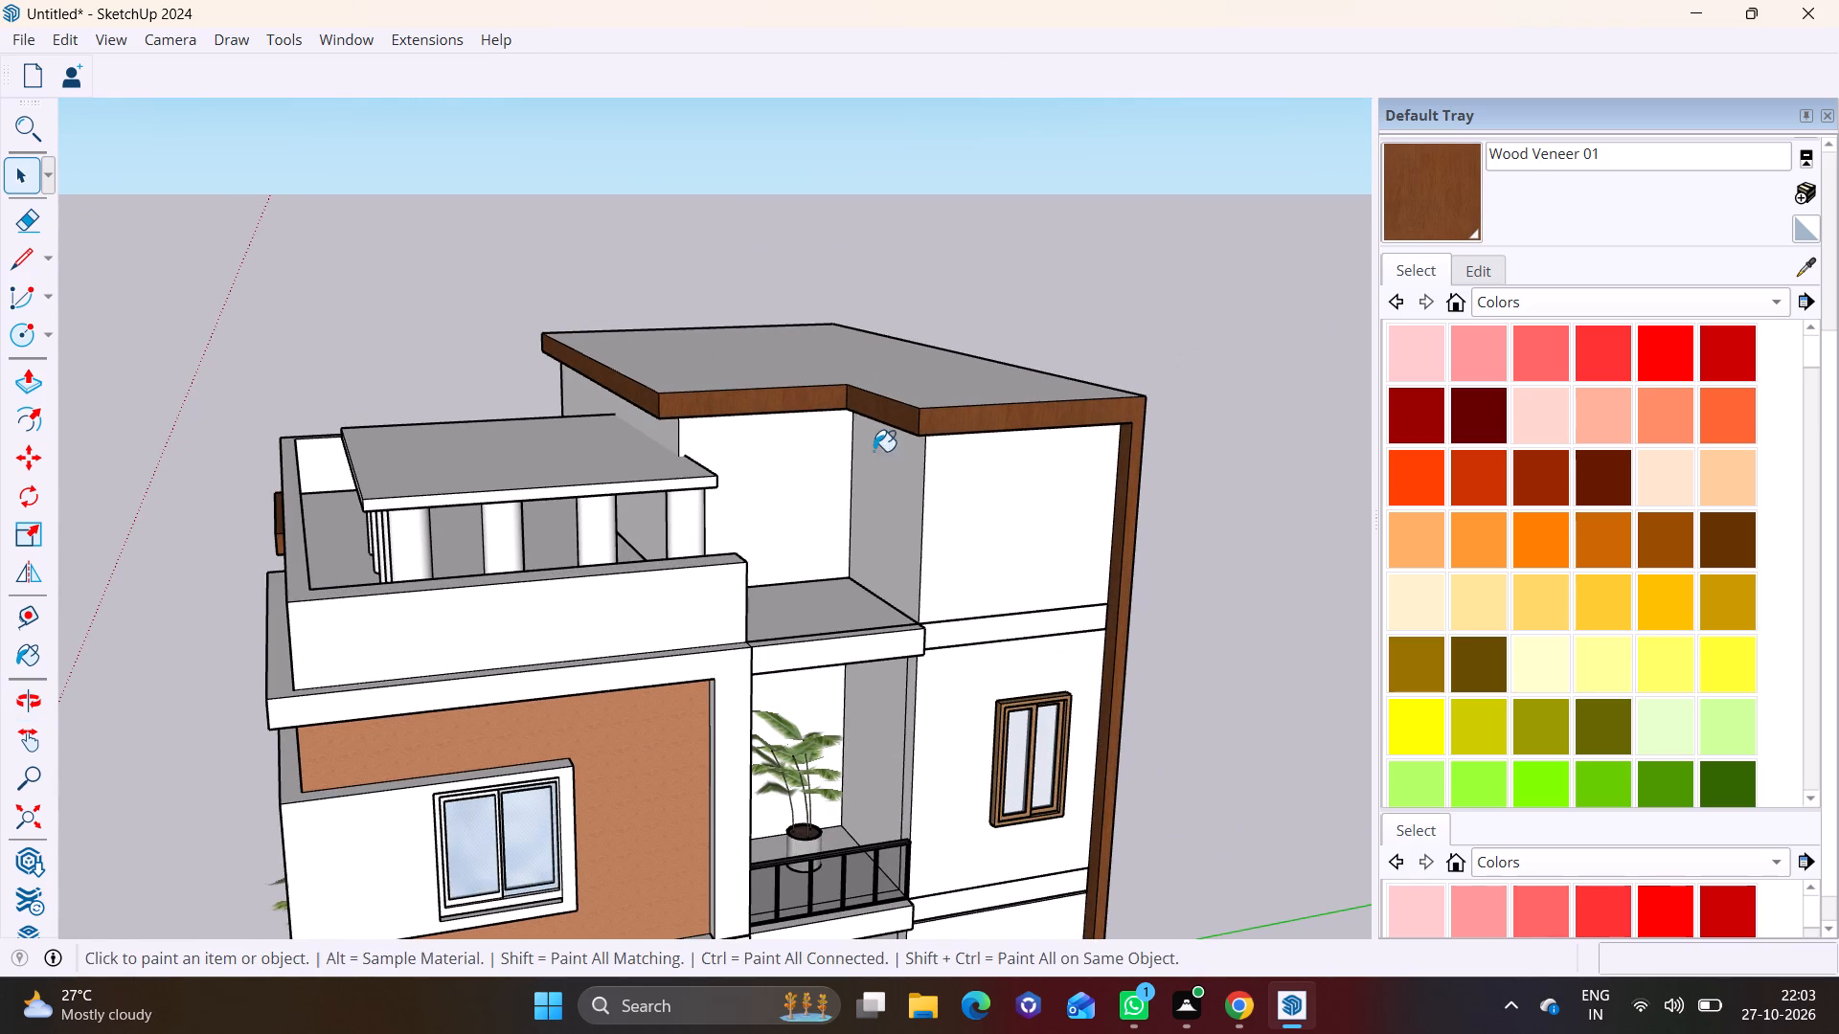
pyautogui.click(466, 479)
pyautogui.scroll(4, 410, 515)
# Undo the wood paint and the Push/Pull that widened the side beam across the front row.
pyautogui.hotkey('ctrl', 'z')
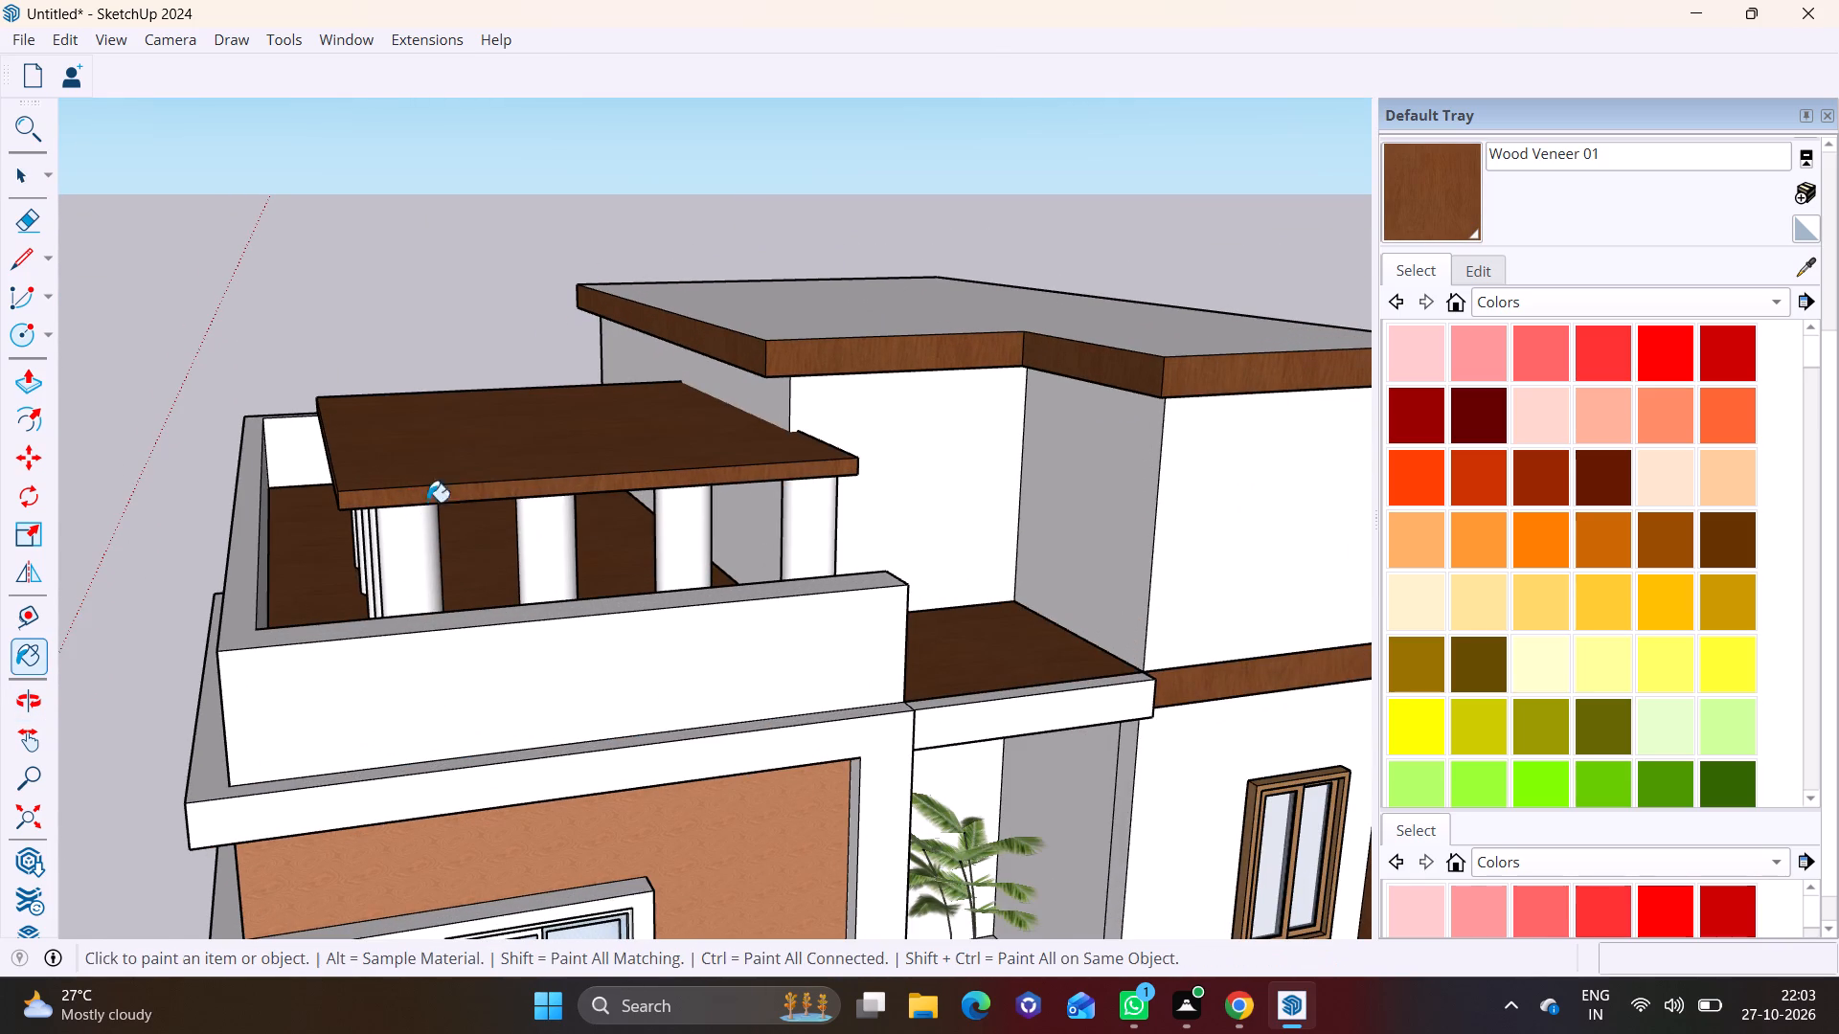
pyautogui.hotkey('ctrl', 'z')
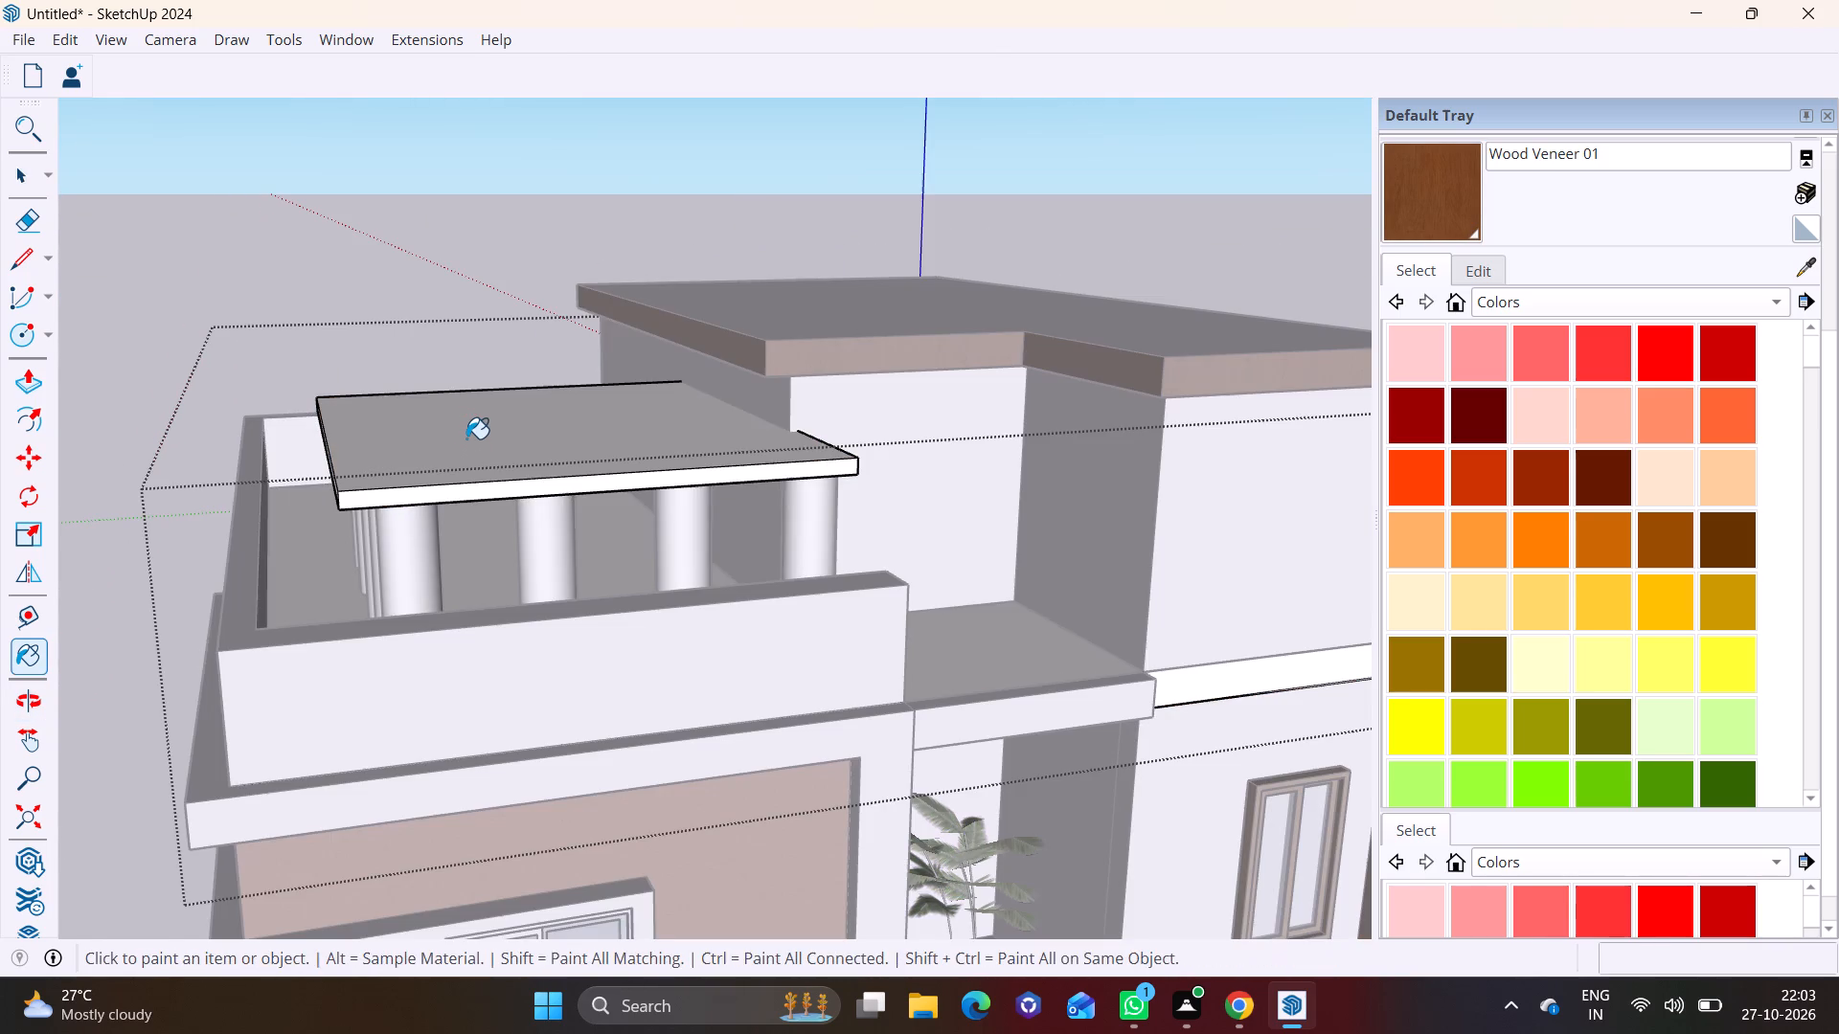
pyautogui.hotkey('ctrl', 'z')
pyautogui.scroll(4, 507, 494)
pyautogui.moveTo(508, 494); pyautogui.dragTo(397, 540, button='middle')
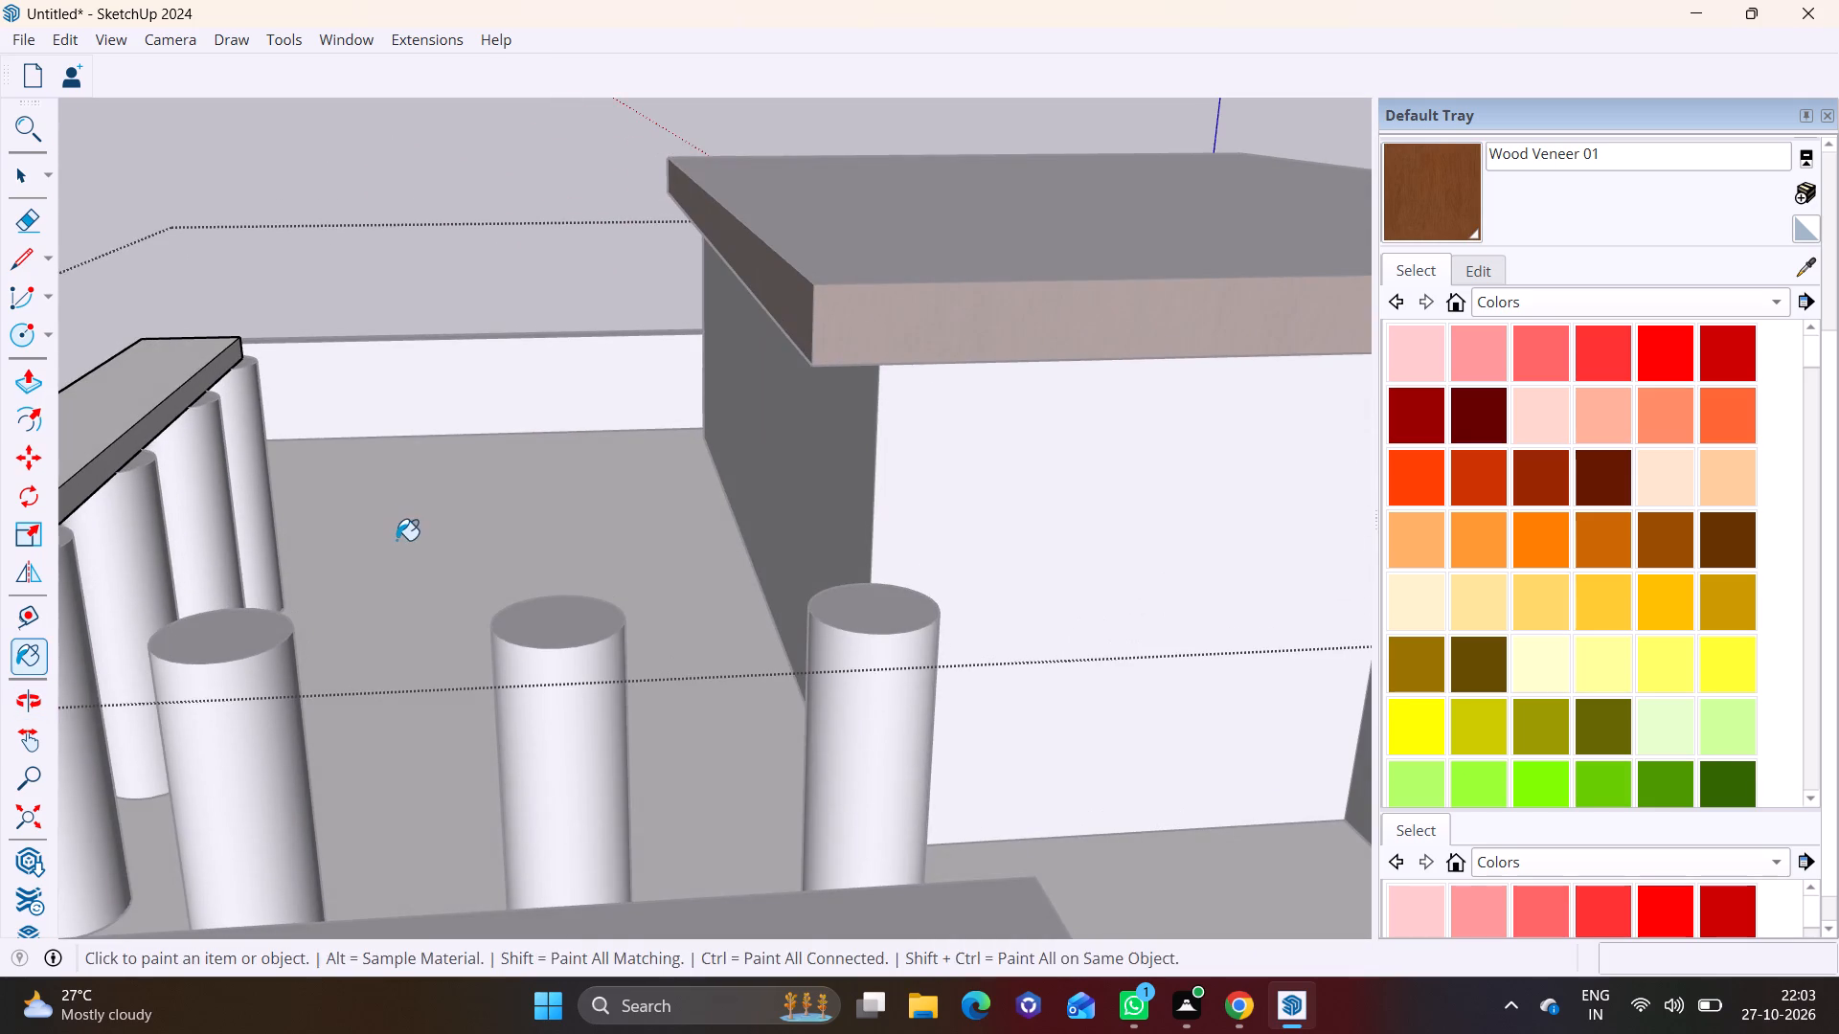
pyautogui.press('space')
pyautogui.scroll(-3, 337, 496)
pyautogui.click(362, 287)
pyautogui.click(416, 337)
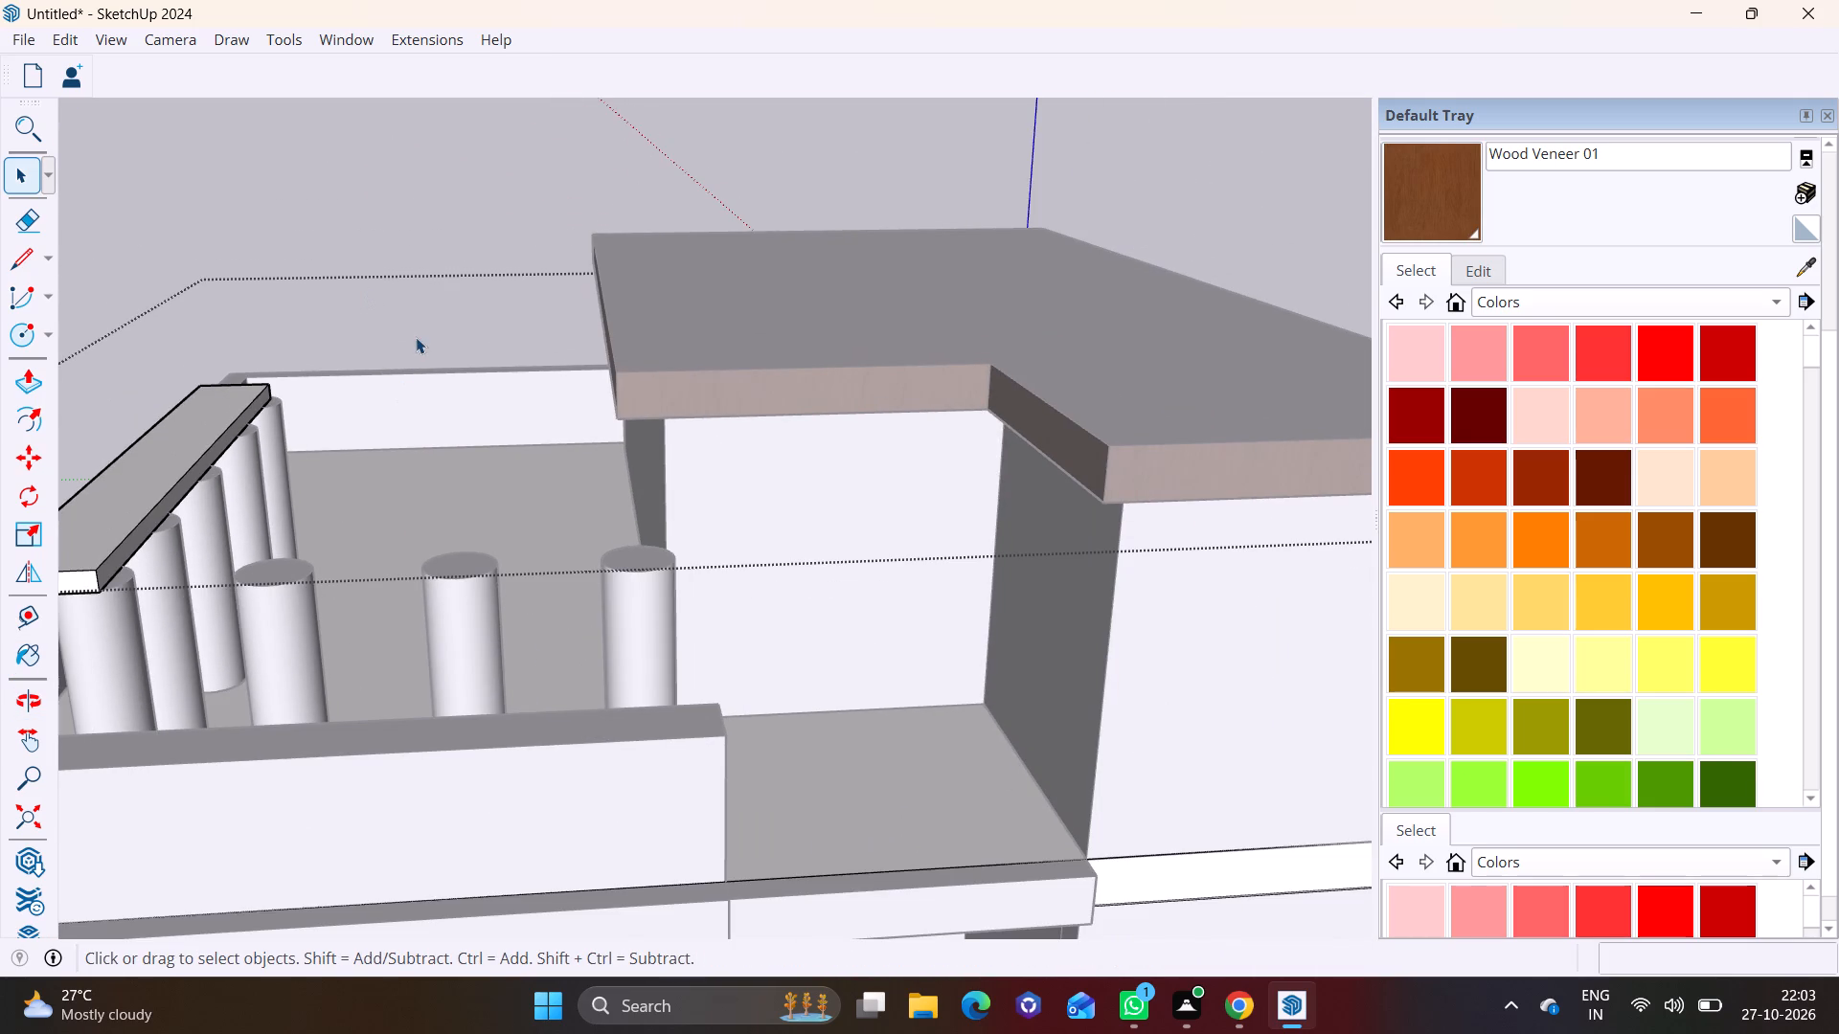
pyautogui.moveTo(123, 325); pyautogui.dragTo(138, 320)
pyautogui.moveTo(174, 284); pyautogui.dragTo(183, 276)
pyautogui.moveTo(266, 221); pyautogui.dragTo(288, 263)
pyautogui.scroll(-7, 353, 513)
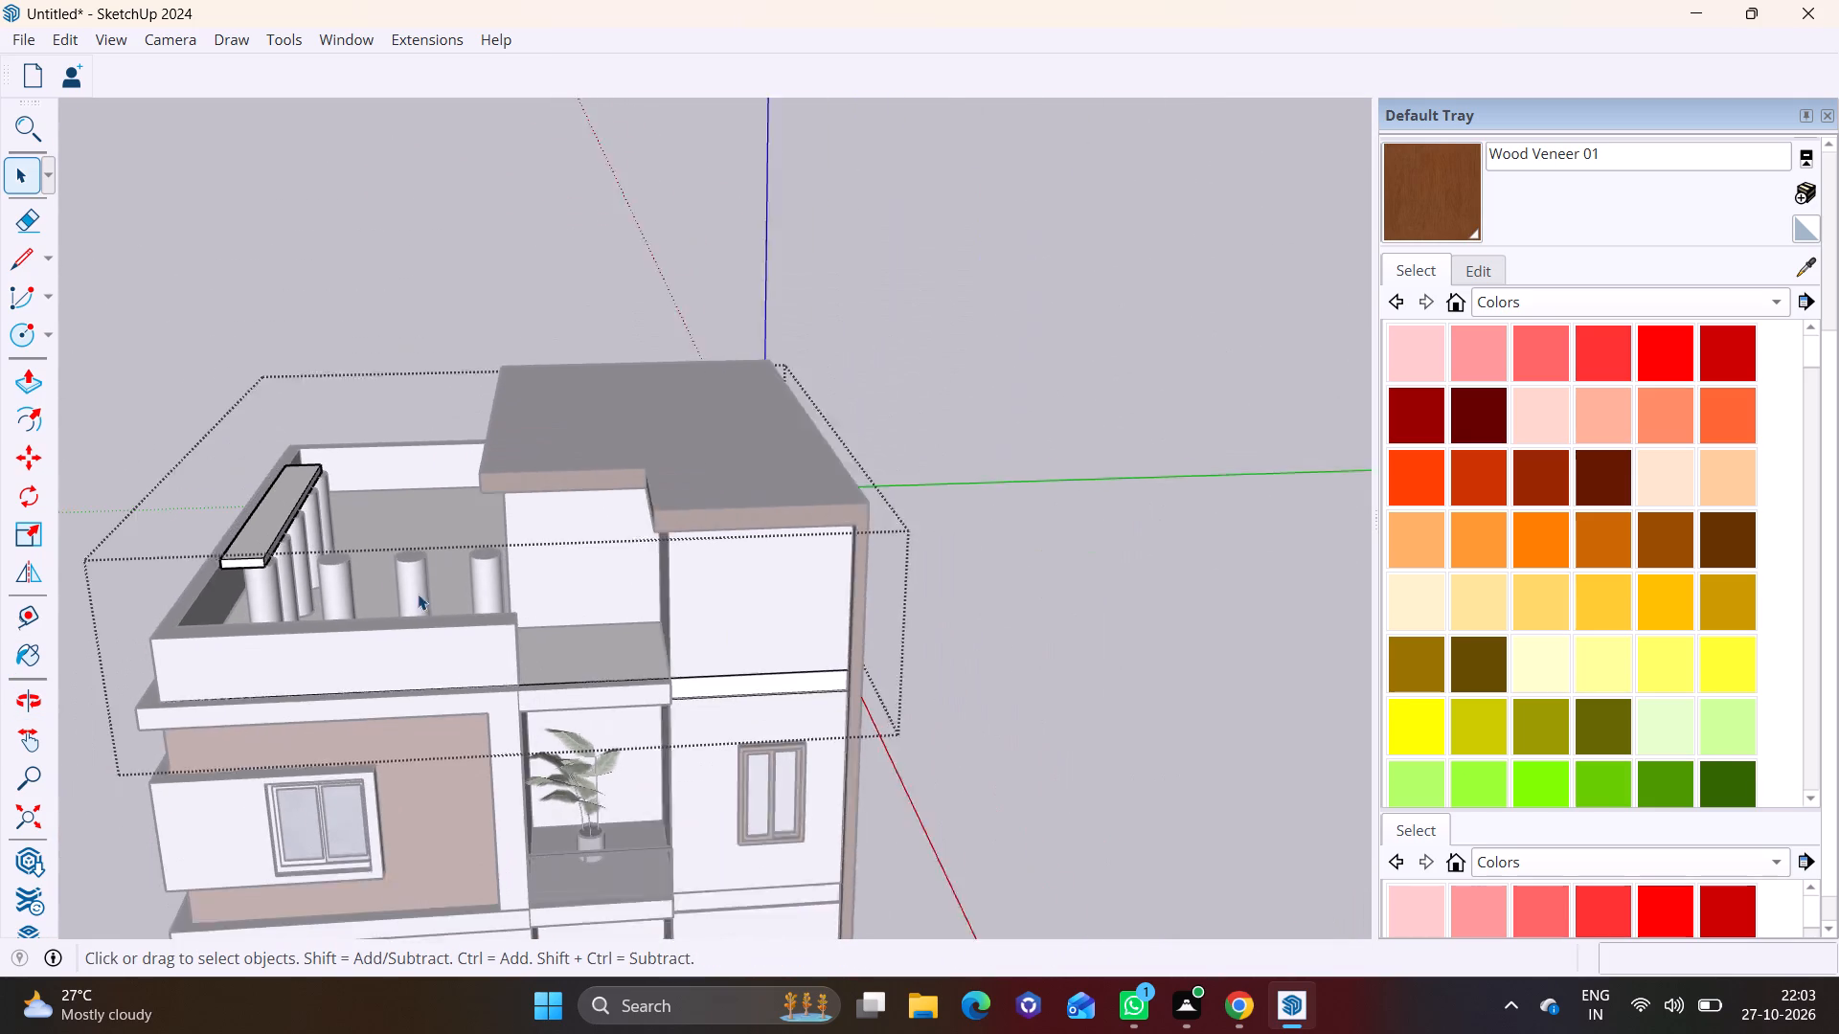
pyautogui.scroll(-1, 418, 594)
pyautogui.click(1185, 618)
# Push/Pull the side beam's inner long face across the front row to the far edge of its last column.
pyautogui.scroll(5, 130, 580)
pyautogui.moveTo(359, 538); pyautogui.dragTo(299, 540, button='middle')
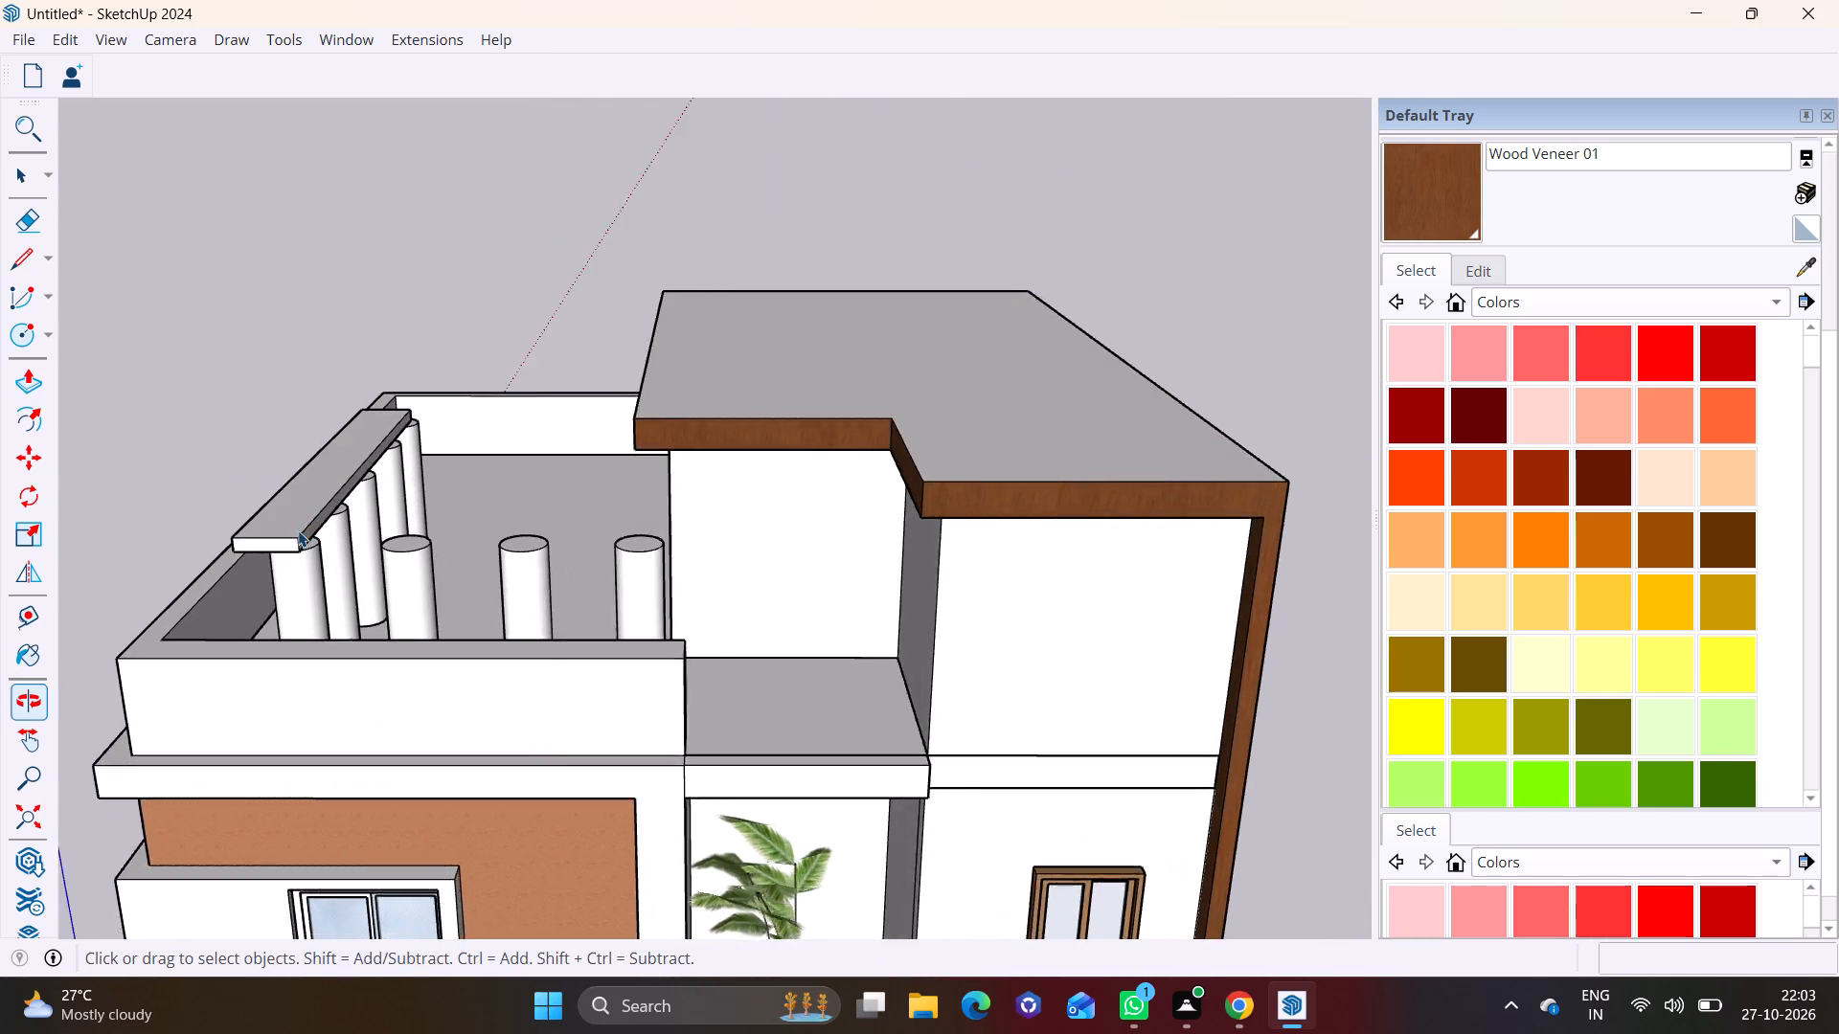
pyautogui.scroll(4, 300, 528)
pyautogui.click(320, 525)
pyautogui.tripleClick(325, 523)
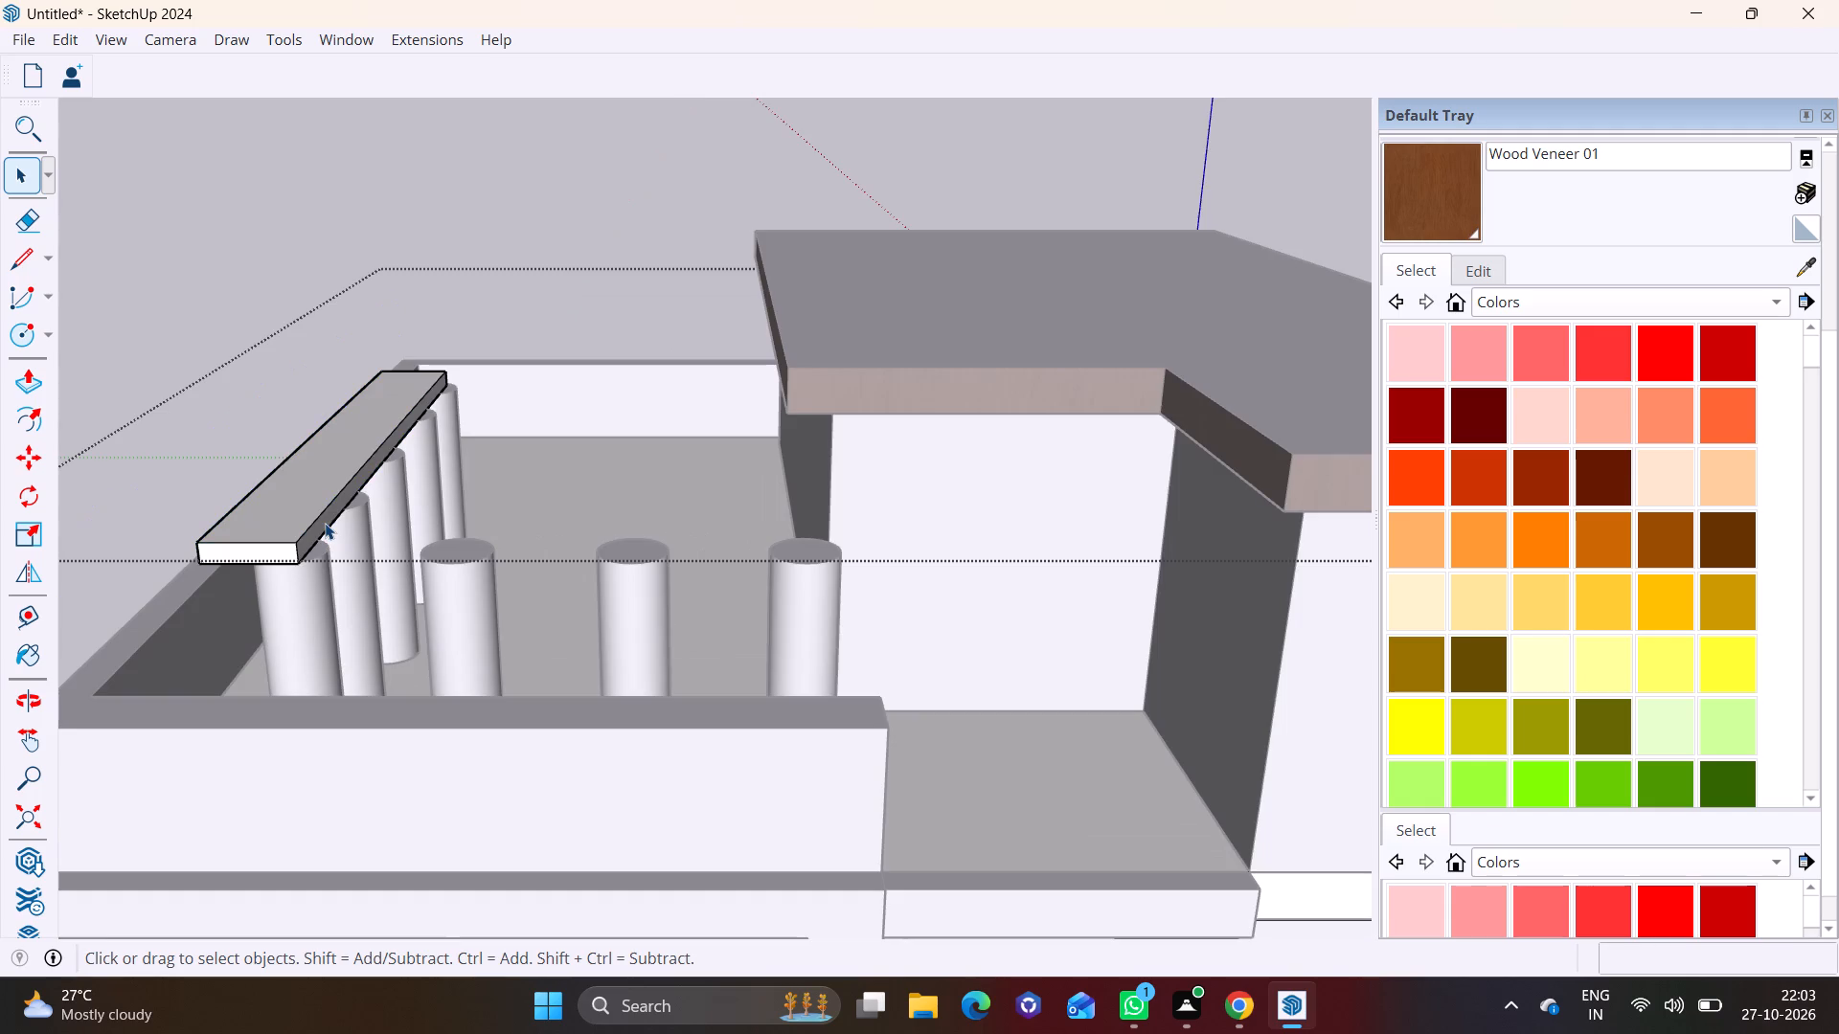
pyautogui.click(325, 523)
pyautogui.click(324, 517)
pyautogui.click(328, 514)
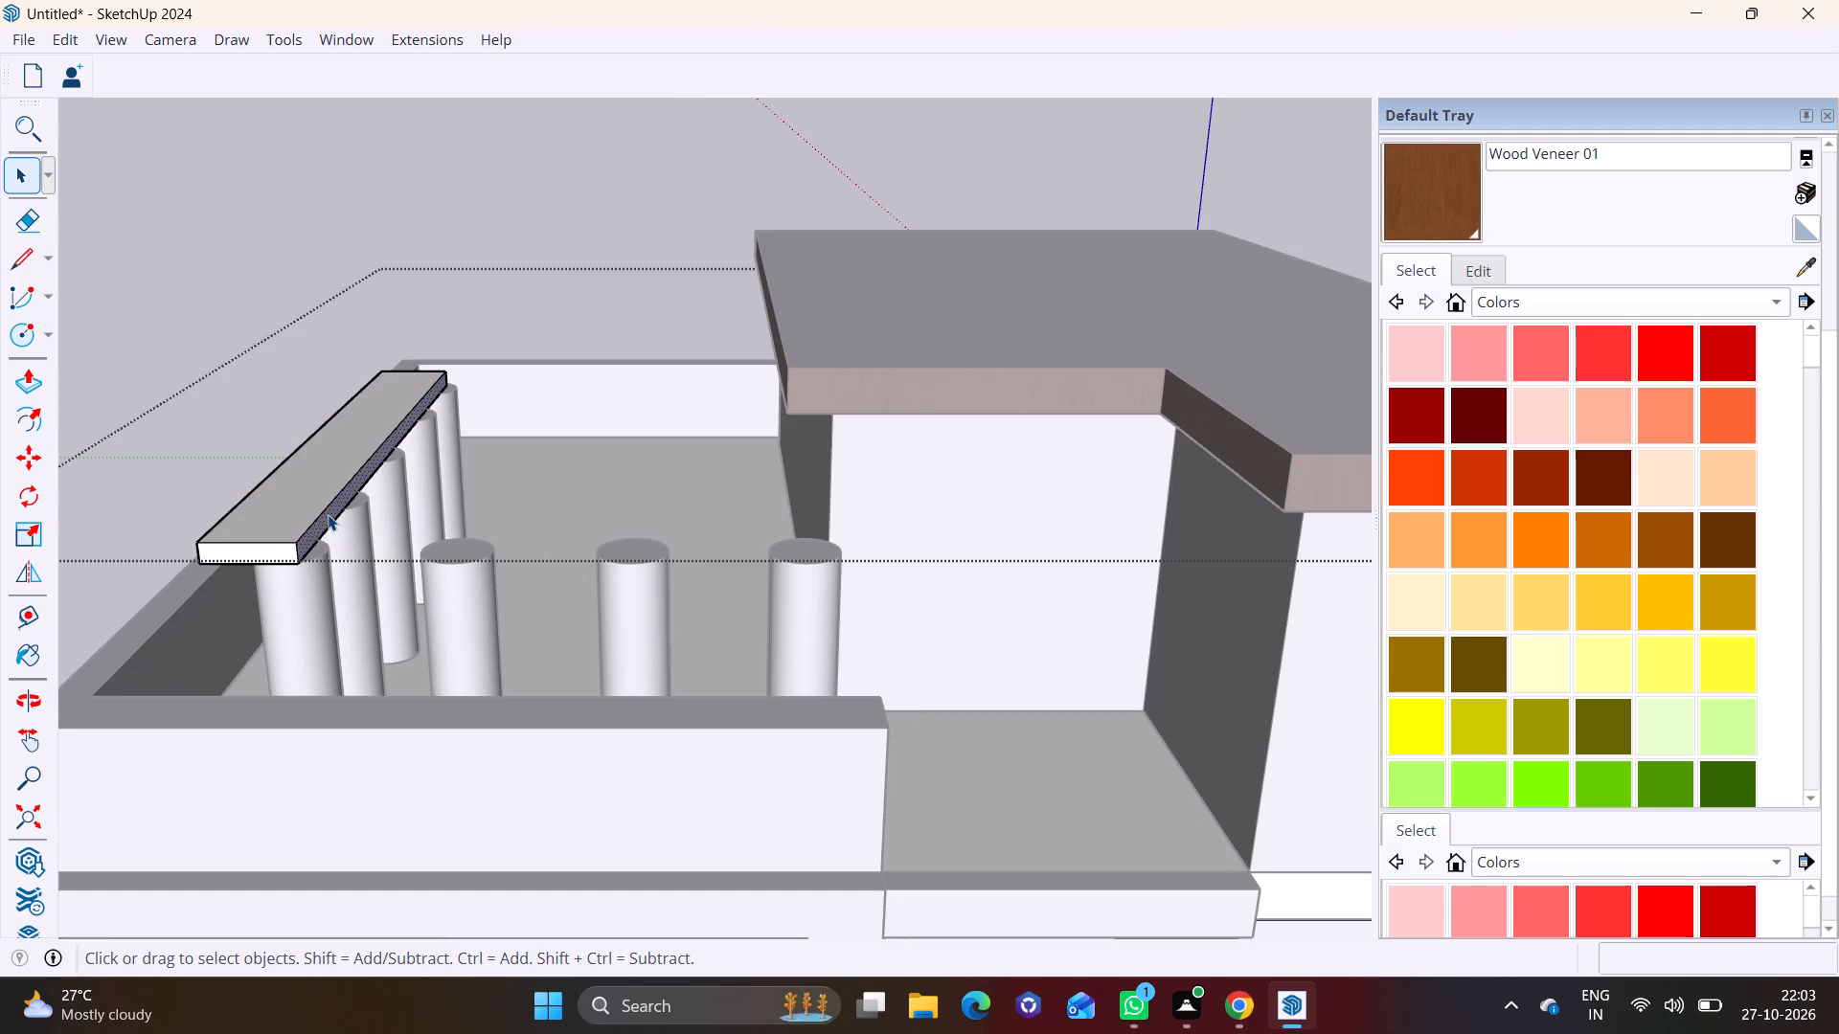
pyautogui.click(20, 382)
pyautogui.click(318, 521)
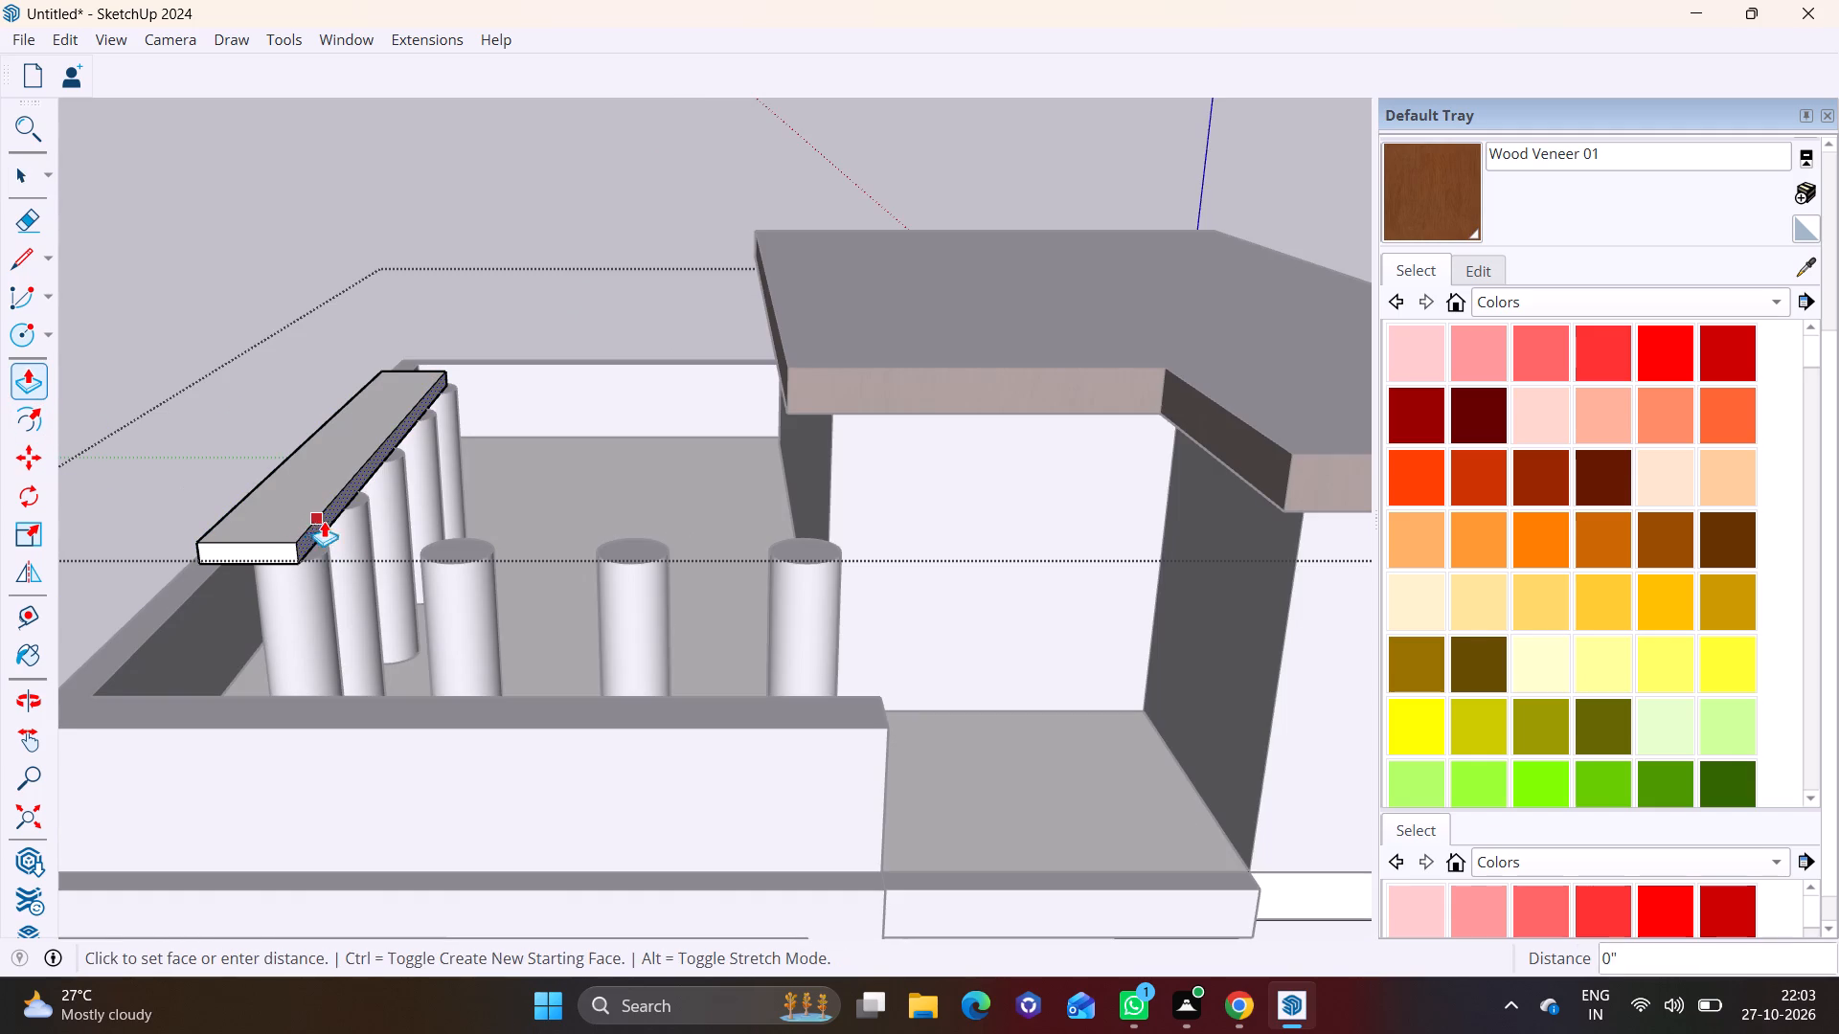
pyautogui.click(839, 555)
pyautogui.press('space')
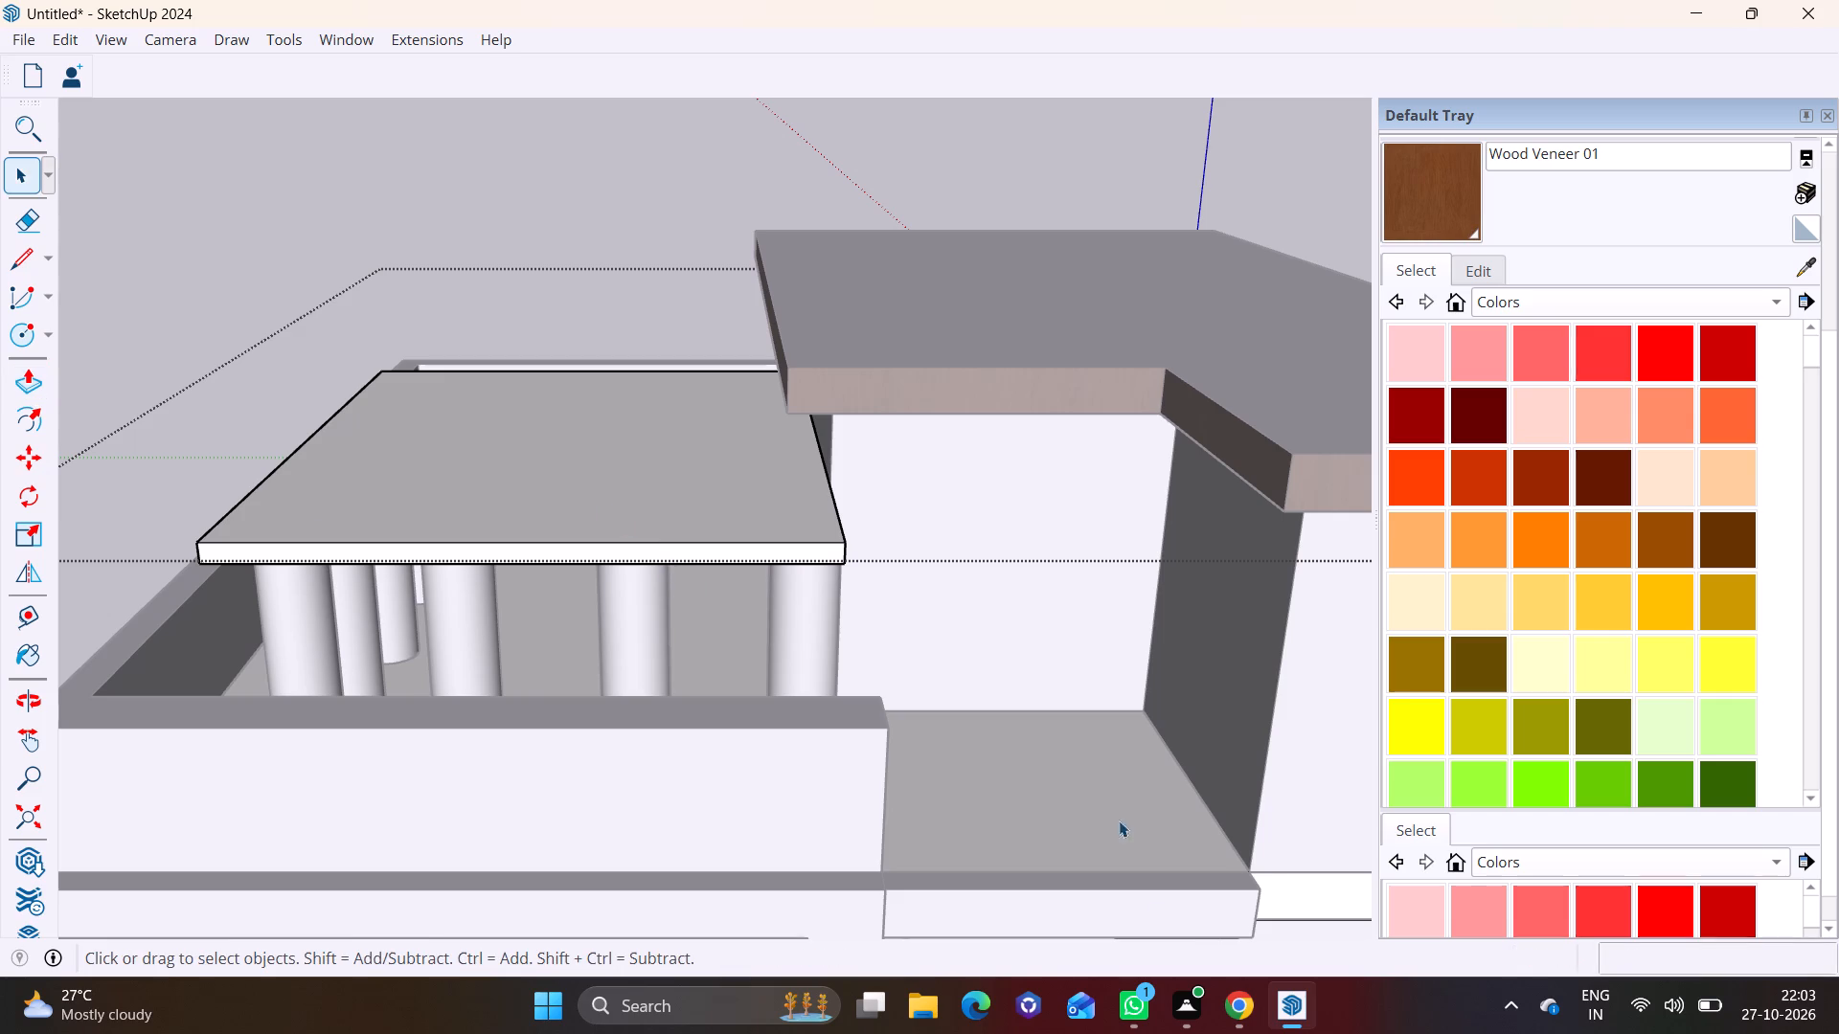
# Paint the slab's top, front, outer side and rear edges, and underside with Wood Veneer 01 within the group.
pyautogui.click(1440, 181)
pyautogui.click(742, 512)
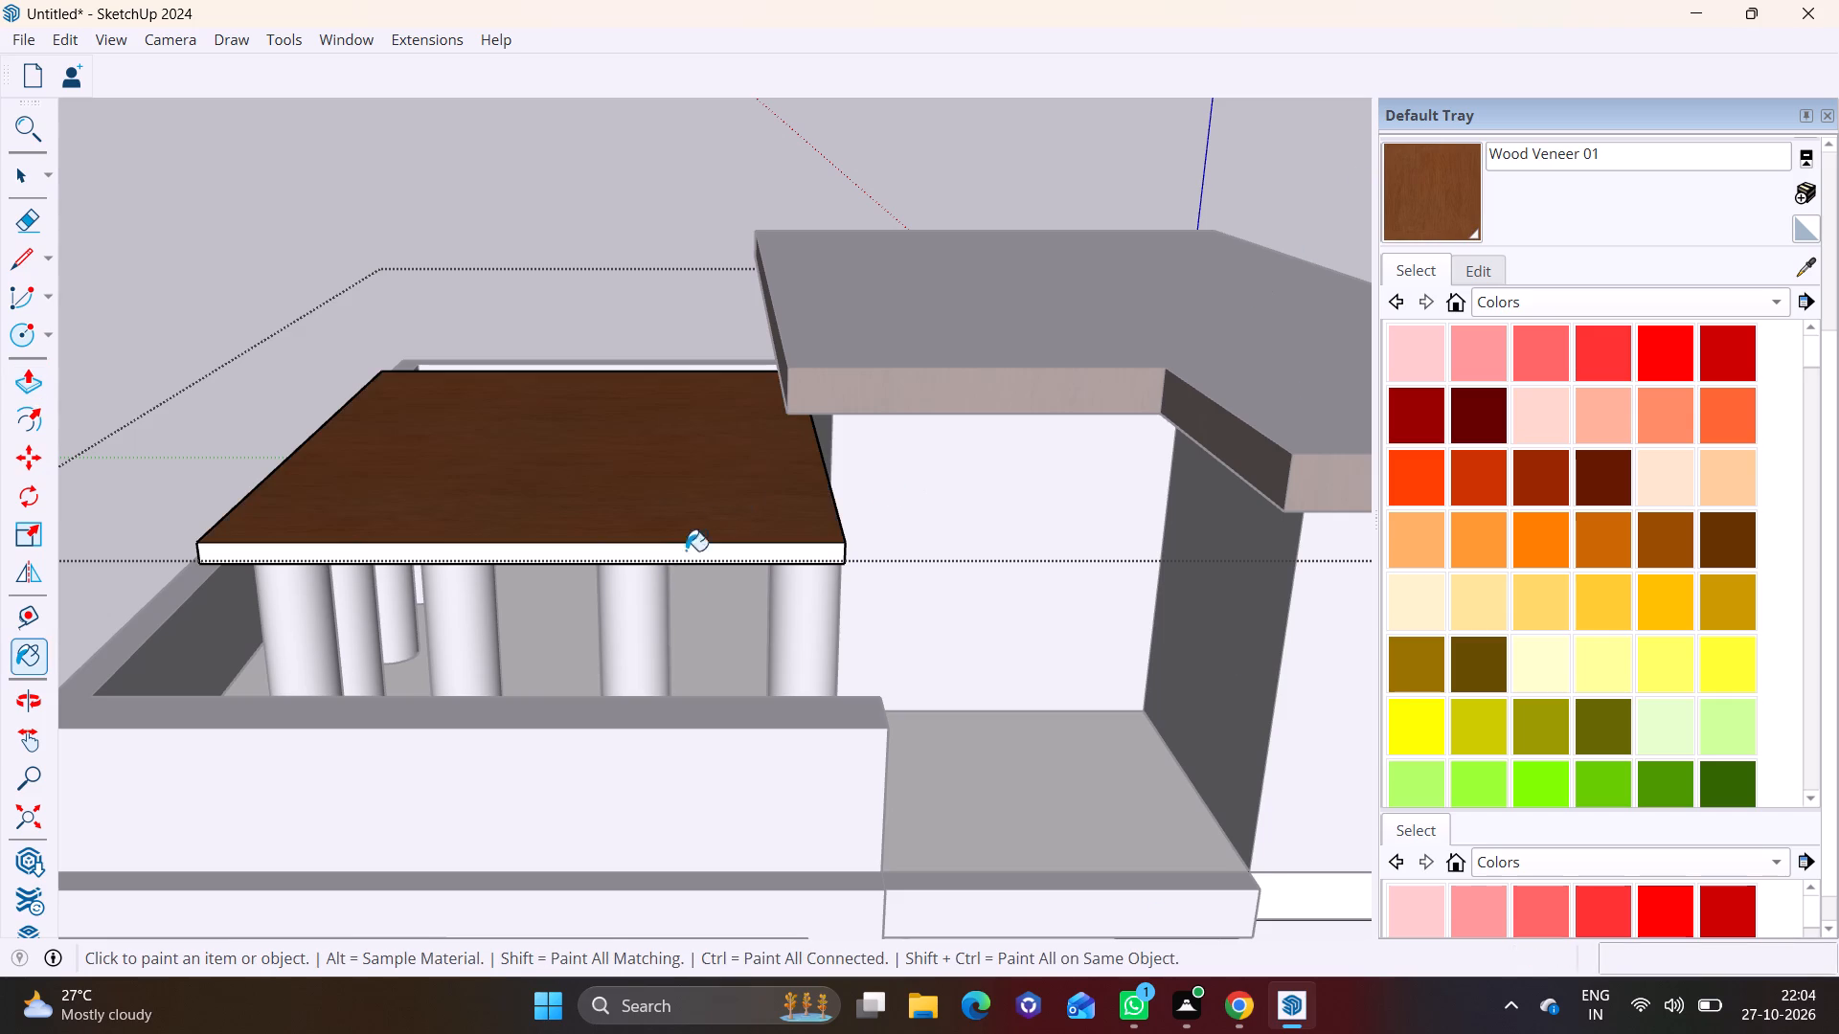
pyautogui.click(682, 564)
pyautogui.click(682, 555)
pyautogui.moveTo(345, 559); pyautogui.dragTo(1012, 530, button='middle')
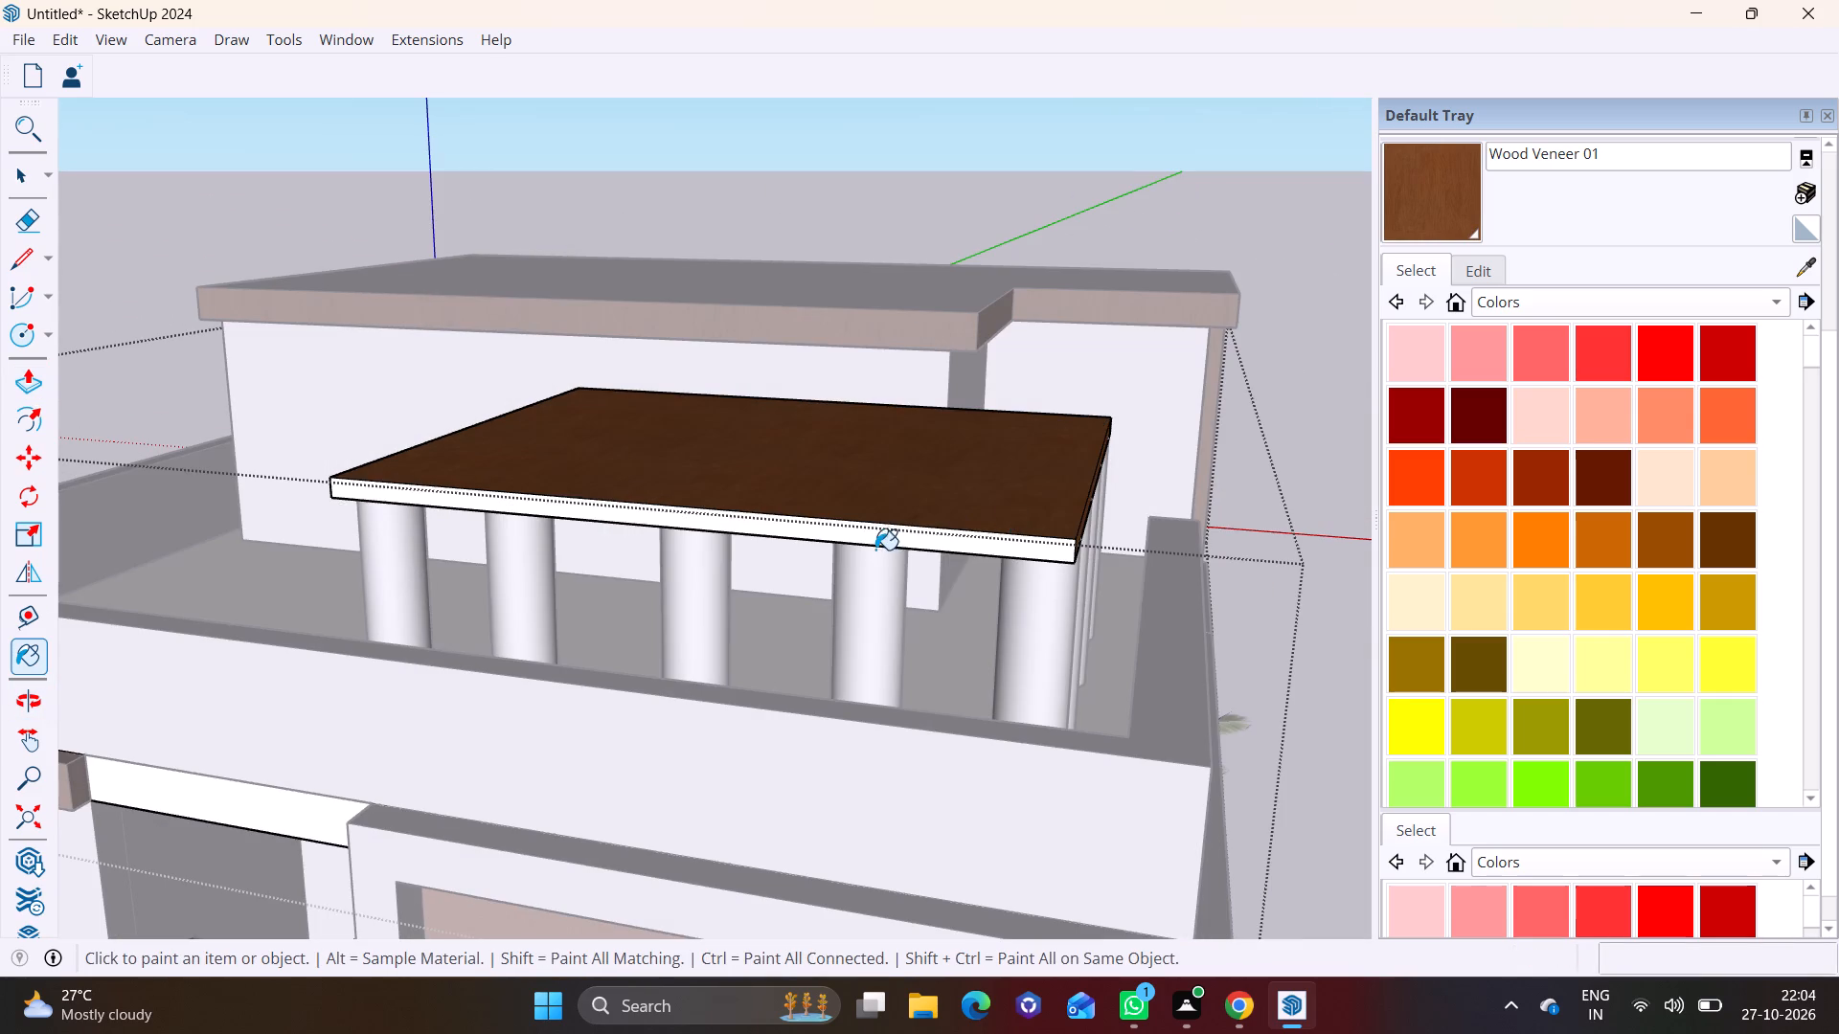
pyautogui.click(869, 541)
pyautogui.moveTo(441, 528); pyautogui.dragTo(1026, 517, button='middle')
pyautogui.click(978, 439)
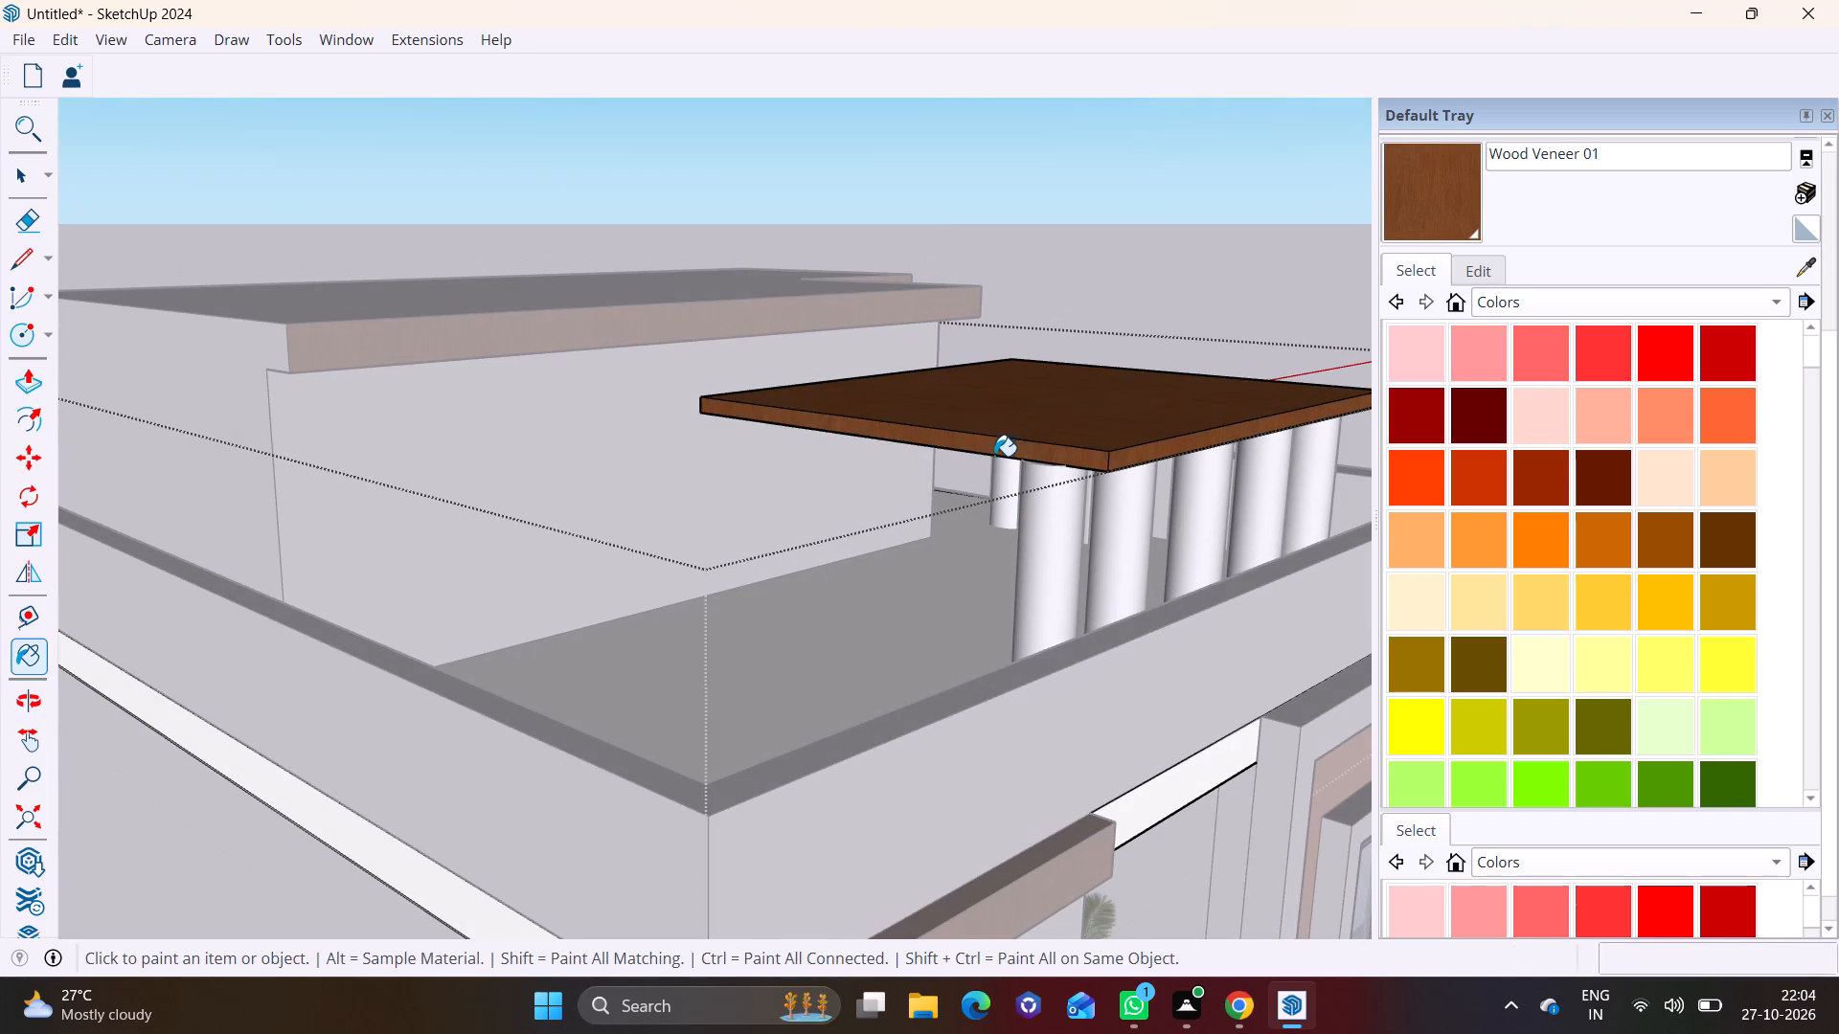
pyautogui.moveTo(1007, 459); pyautogui.dragTo(245, 474, button='middle')
pyautogui.moveTo(689, 462); pyautogui.dragTo(497, 304, button='middle')
pyautogui.scroll(3, 493, 370)
pyautogui.click(493, 371)
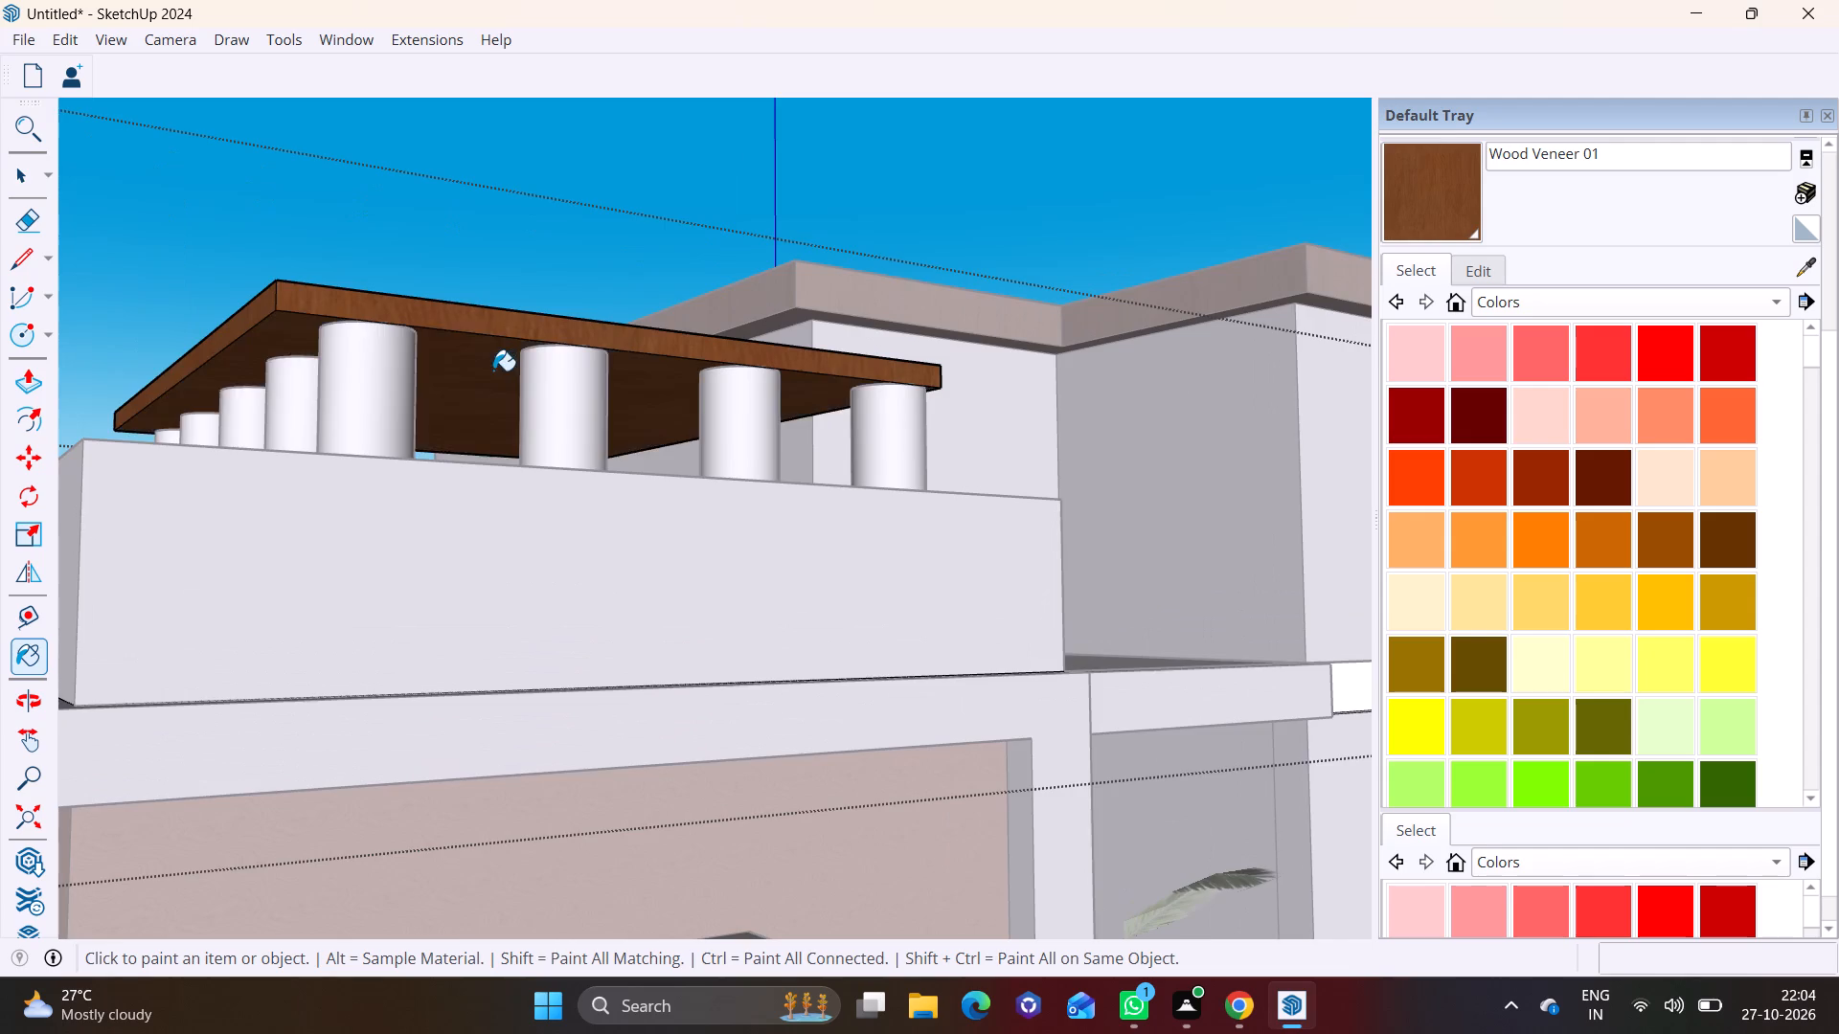
pyautogui.scroll(-10, 493, 402)
pyautogui.moveTo(489, 440); pyautogui.dragTo(526, 584, button='middle')
pyautogui.press('space')
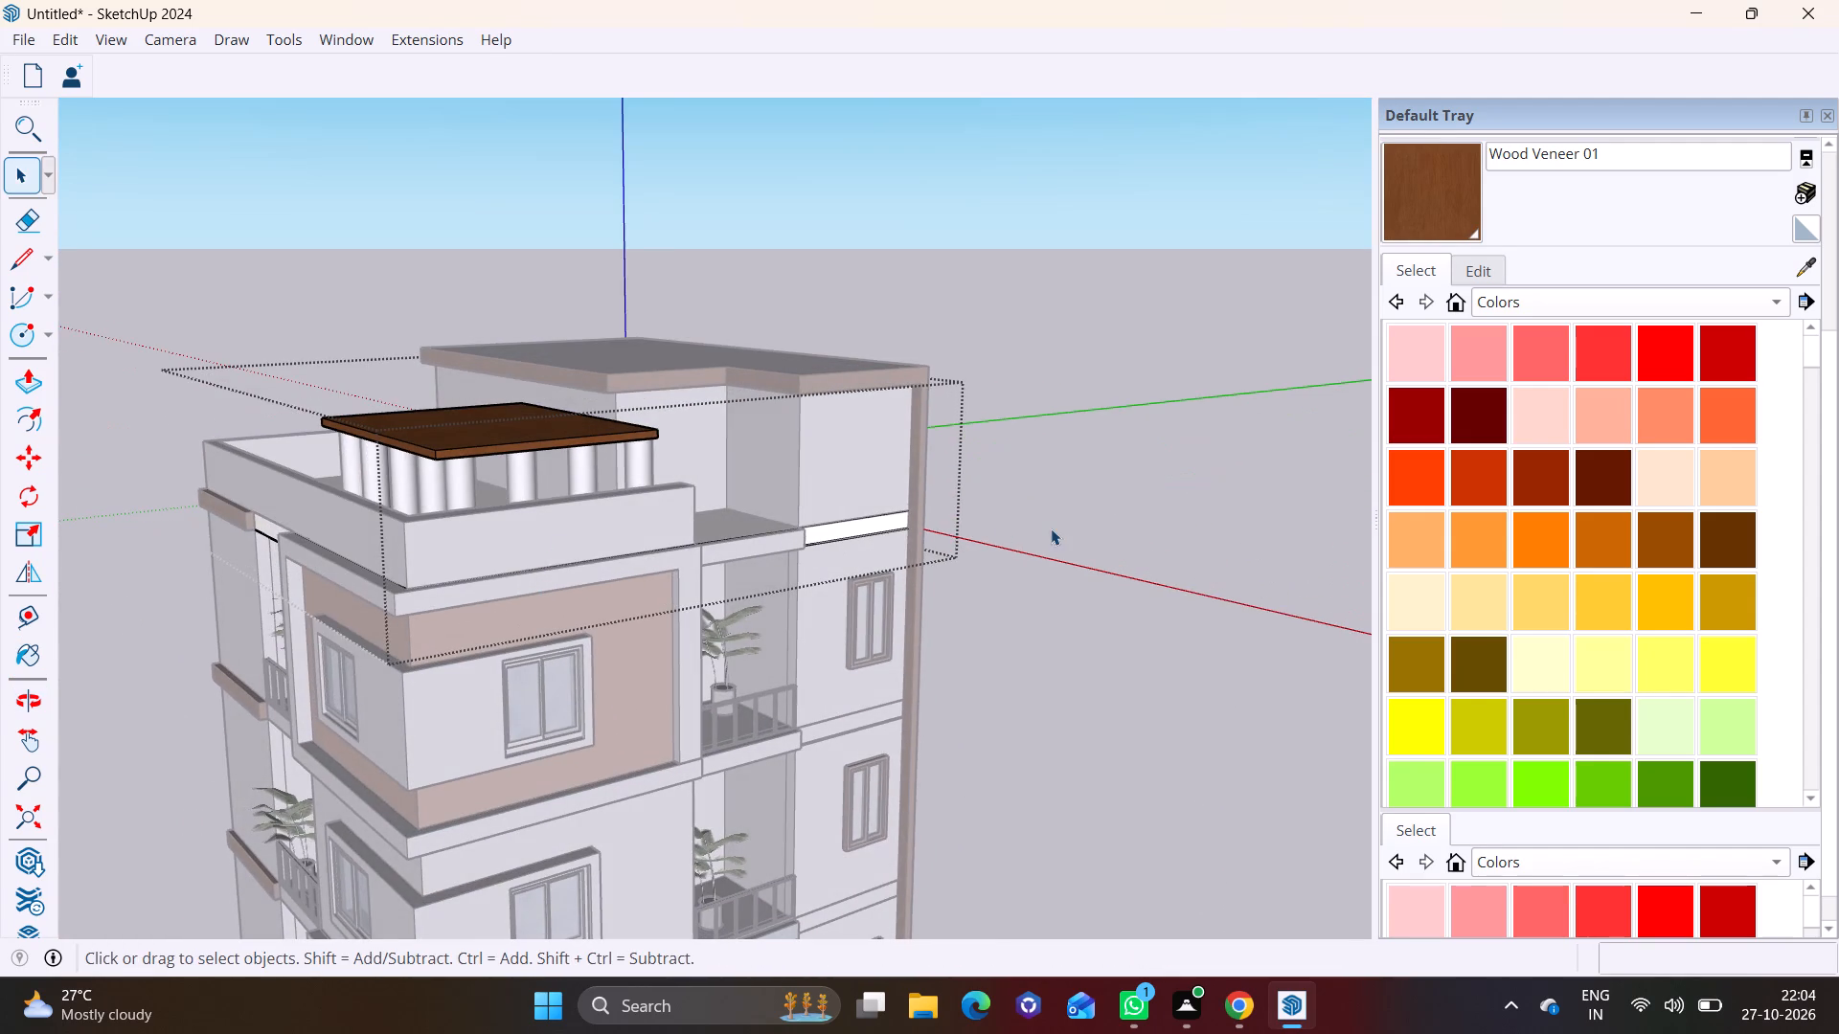
pyautogui.click(1051, 528)
# Copy the top-floor front balcony railing about 10' 8 1/2" up to the open roof edge beside the parapet.
pyautogui.moveTo(941, 673); pyautogui.dragTo(783, 581, button='middle')
pyautogui.scroll(-3, 783, 587)
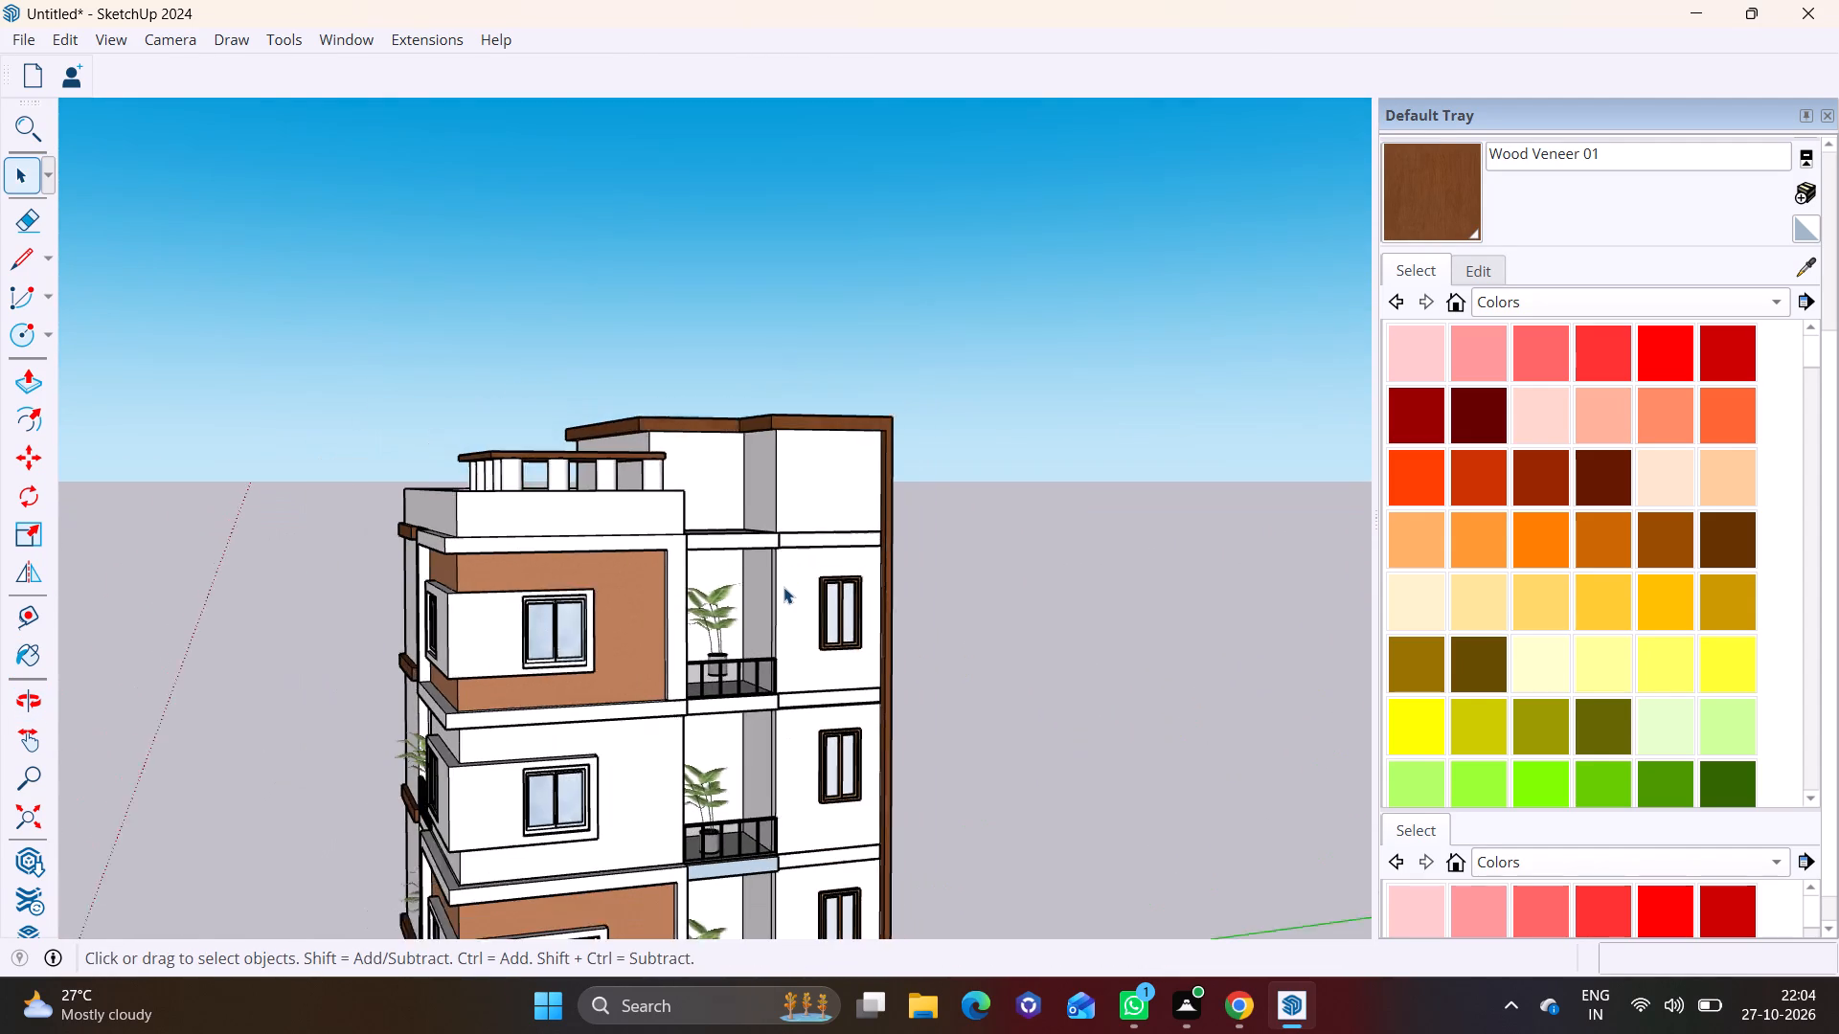
pyautogui.scroll(-1, 783, 587)
pyautogui.scroll(6, 727, 523)
pyautogui.moveTo(716, 564); pyautogui.dragTo(572, 619, button='middle')
pyautogui.scroll(3, 624, 593)
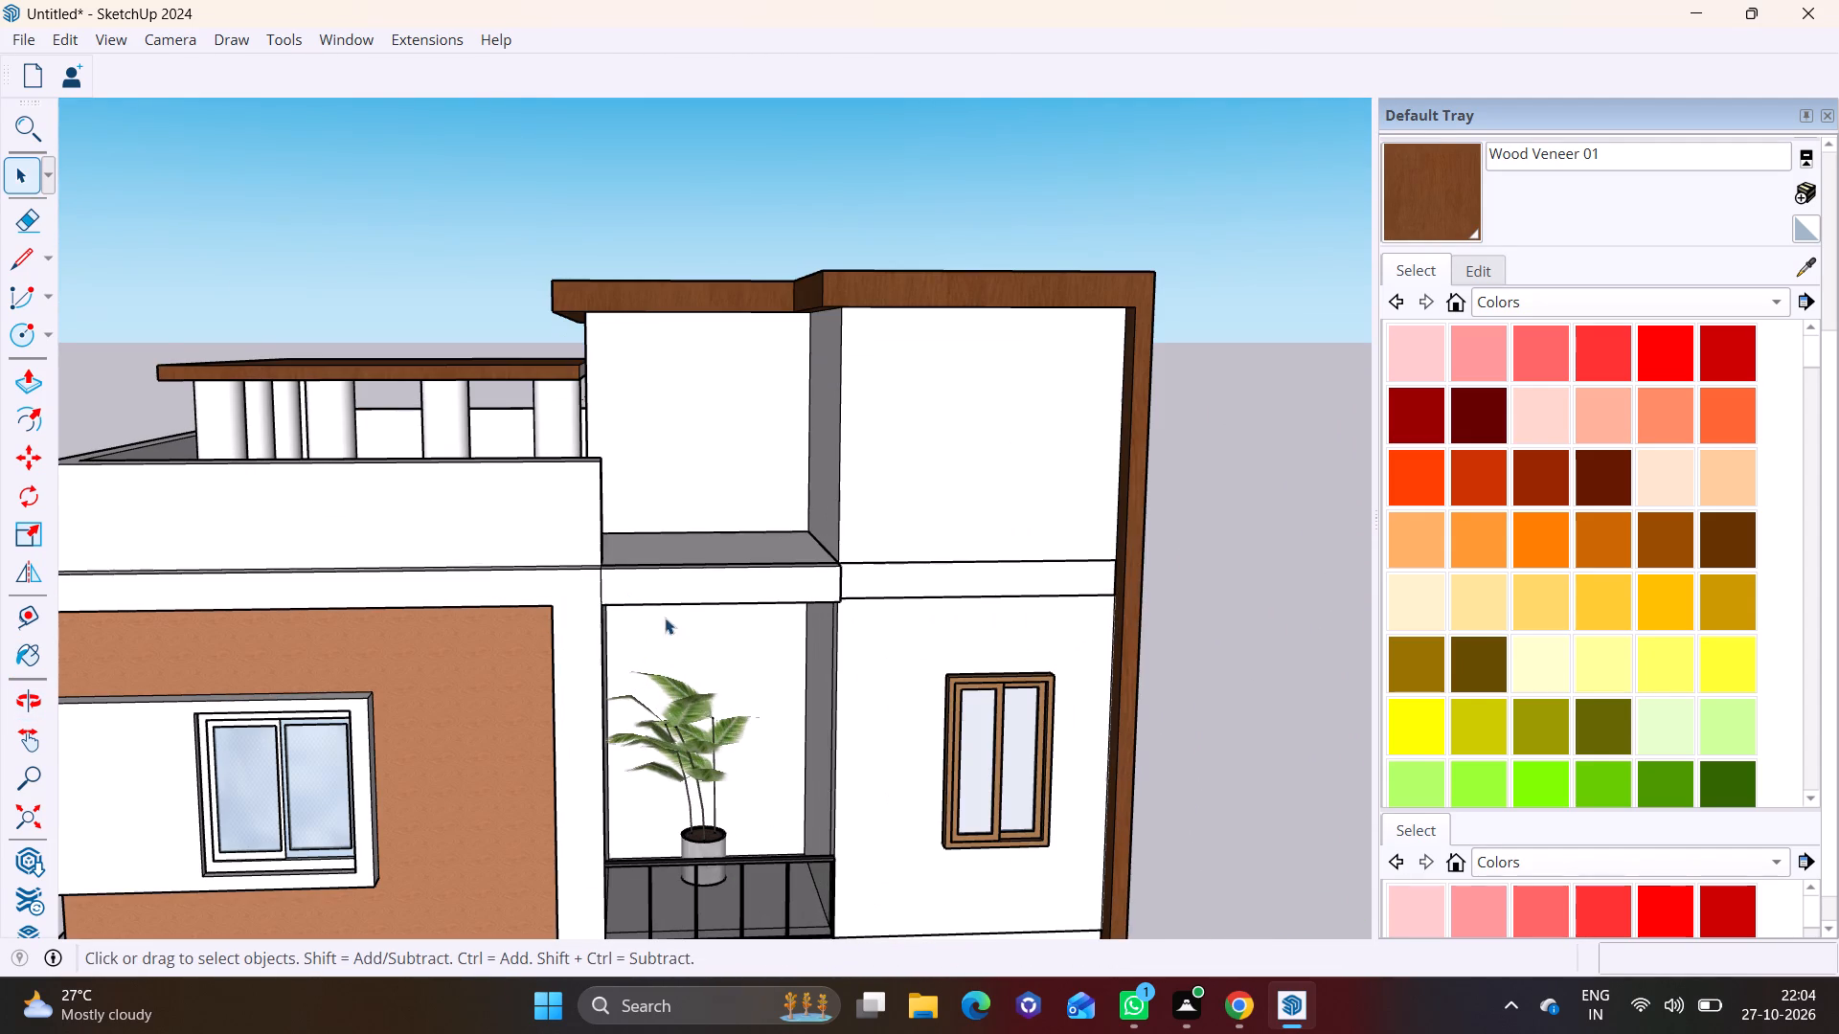
pyautogui.click(806, 890)
pyautogui.press('m')
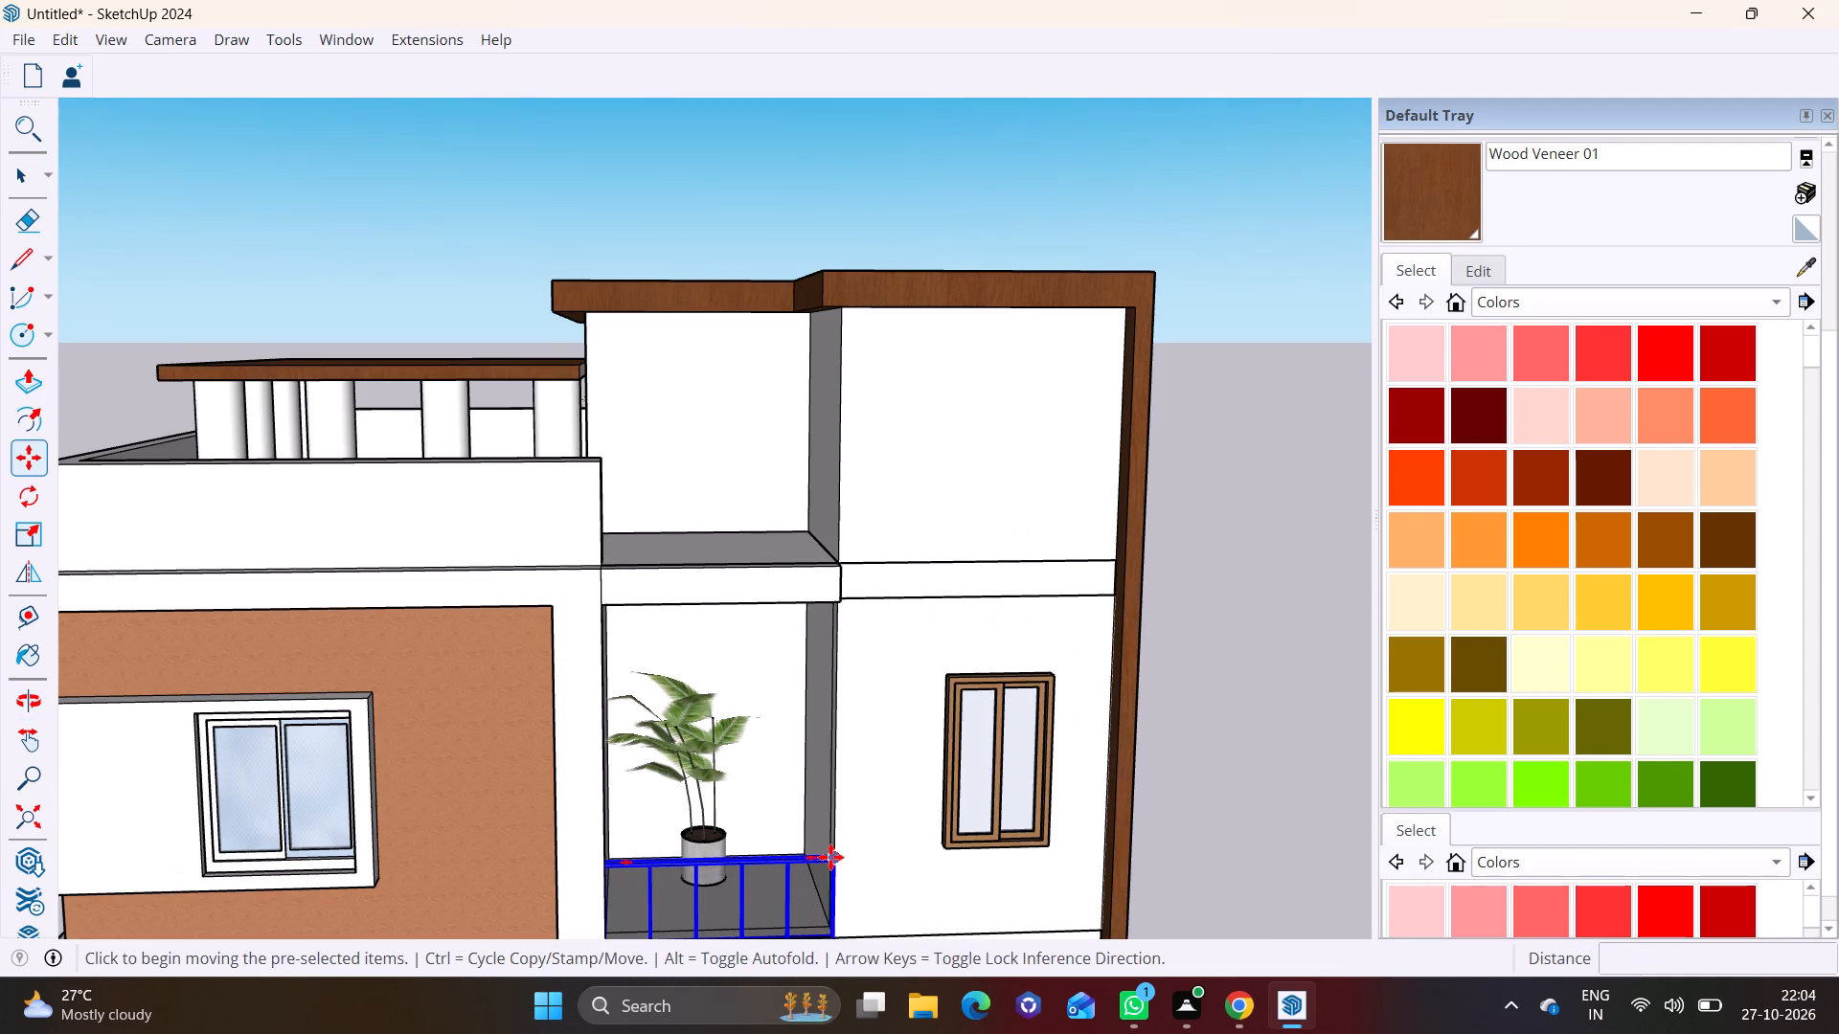
pyautogui.click(830, 857)
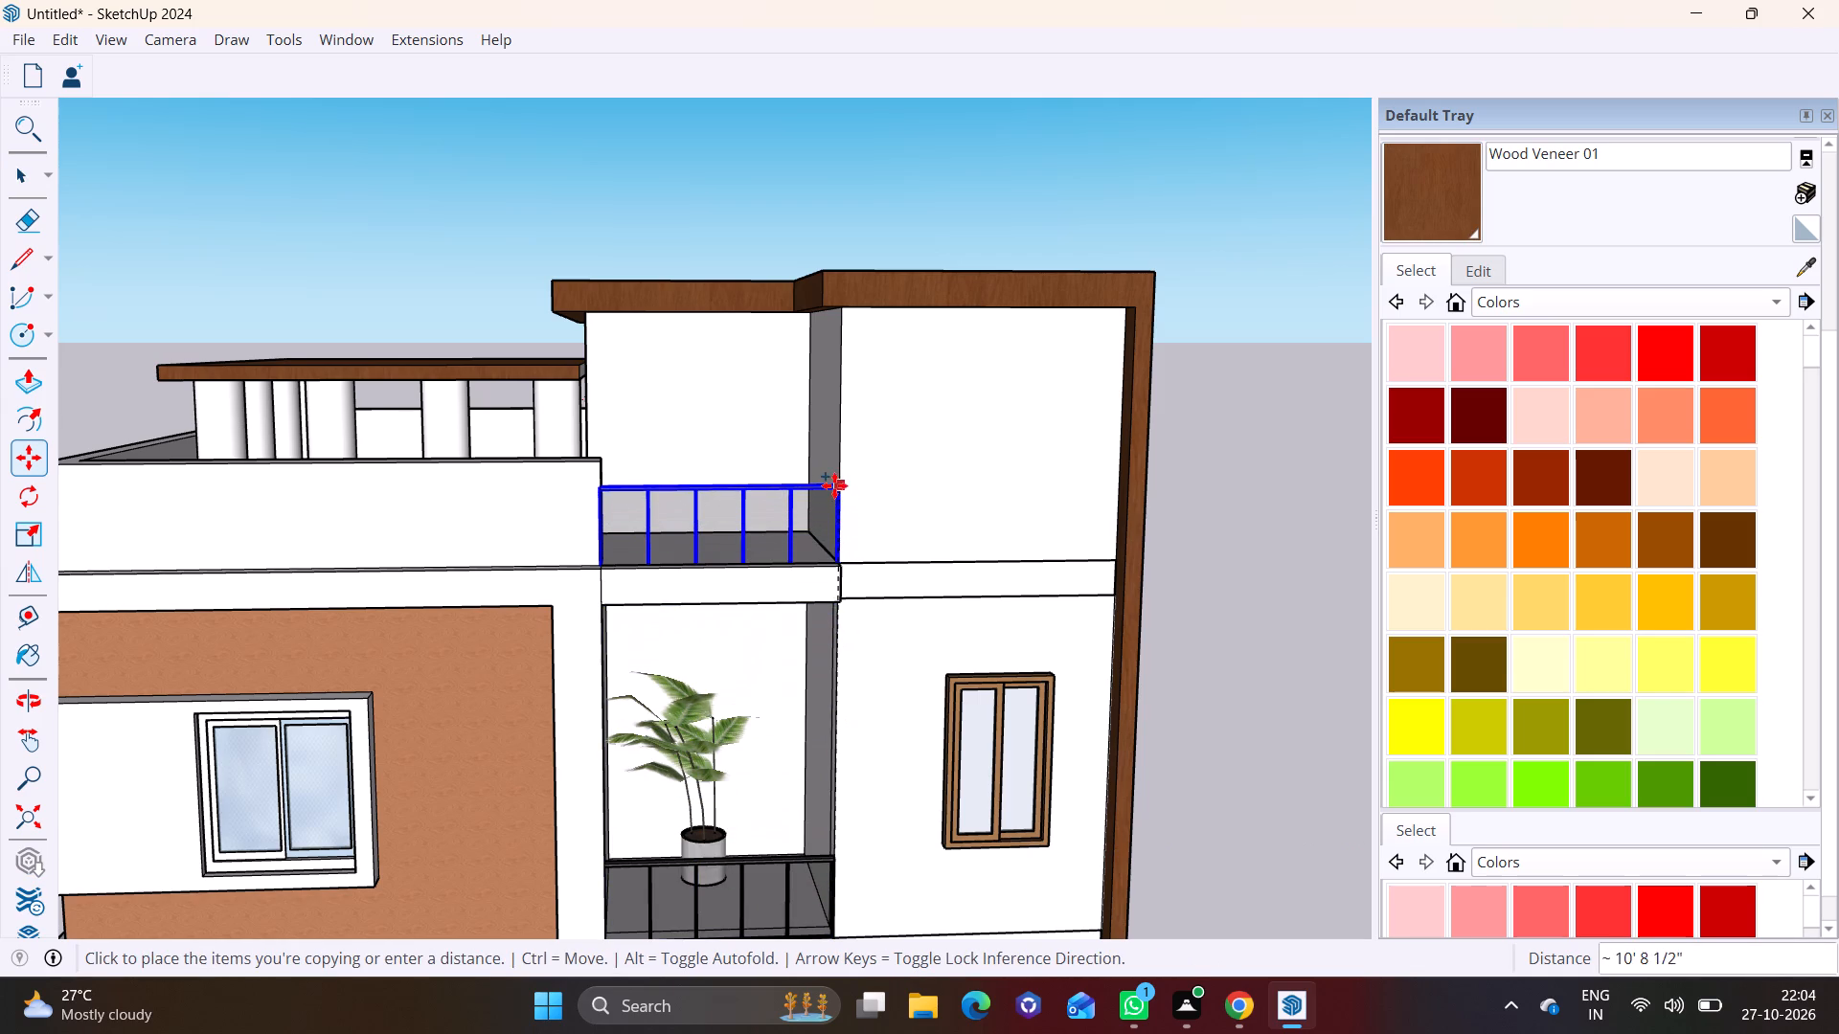
pyautogui.click(833, 483)
pyautogui.press('space')
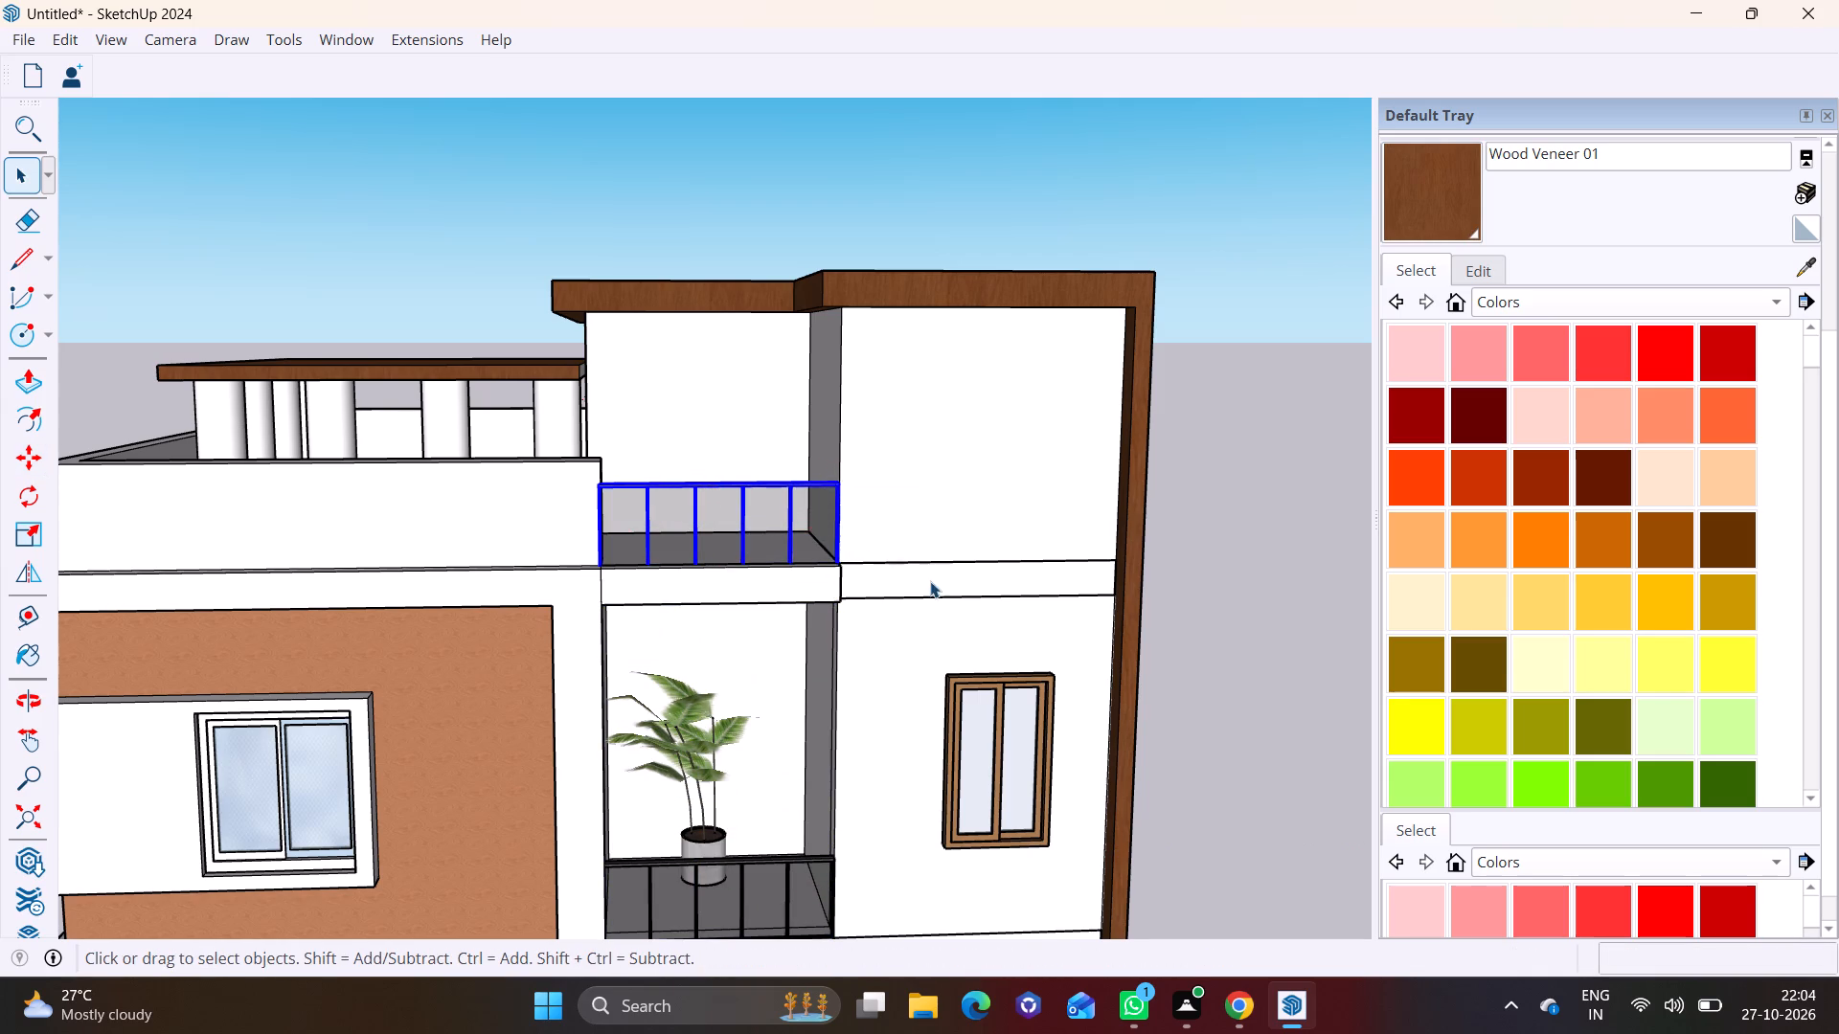
# Examine the whole apartment building from the front, corner and above with its rooftop additions.
pyautogui.scroll(-10, 930, 581)
pyautogui.moveTo(916, 662); pyautogui.dragTo(892, 523, button='middle')
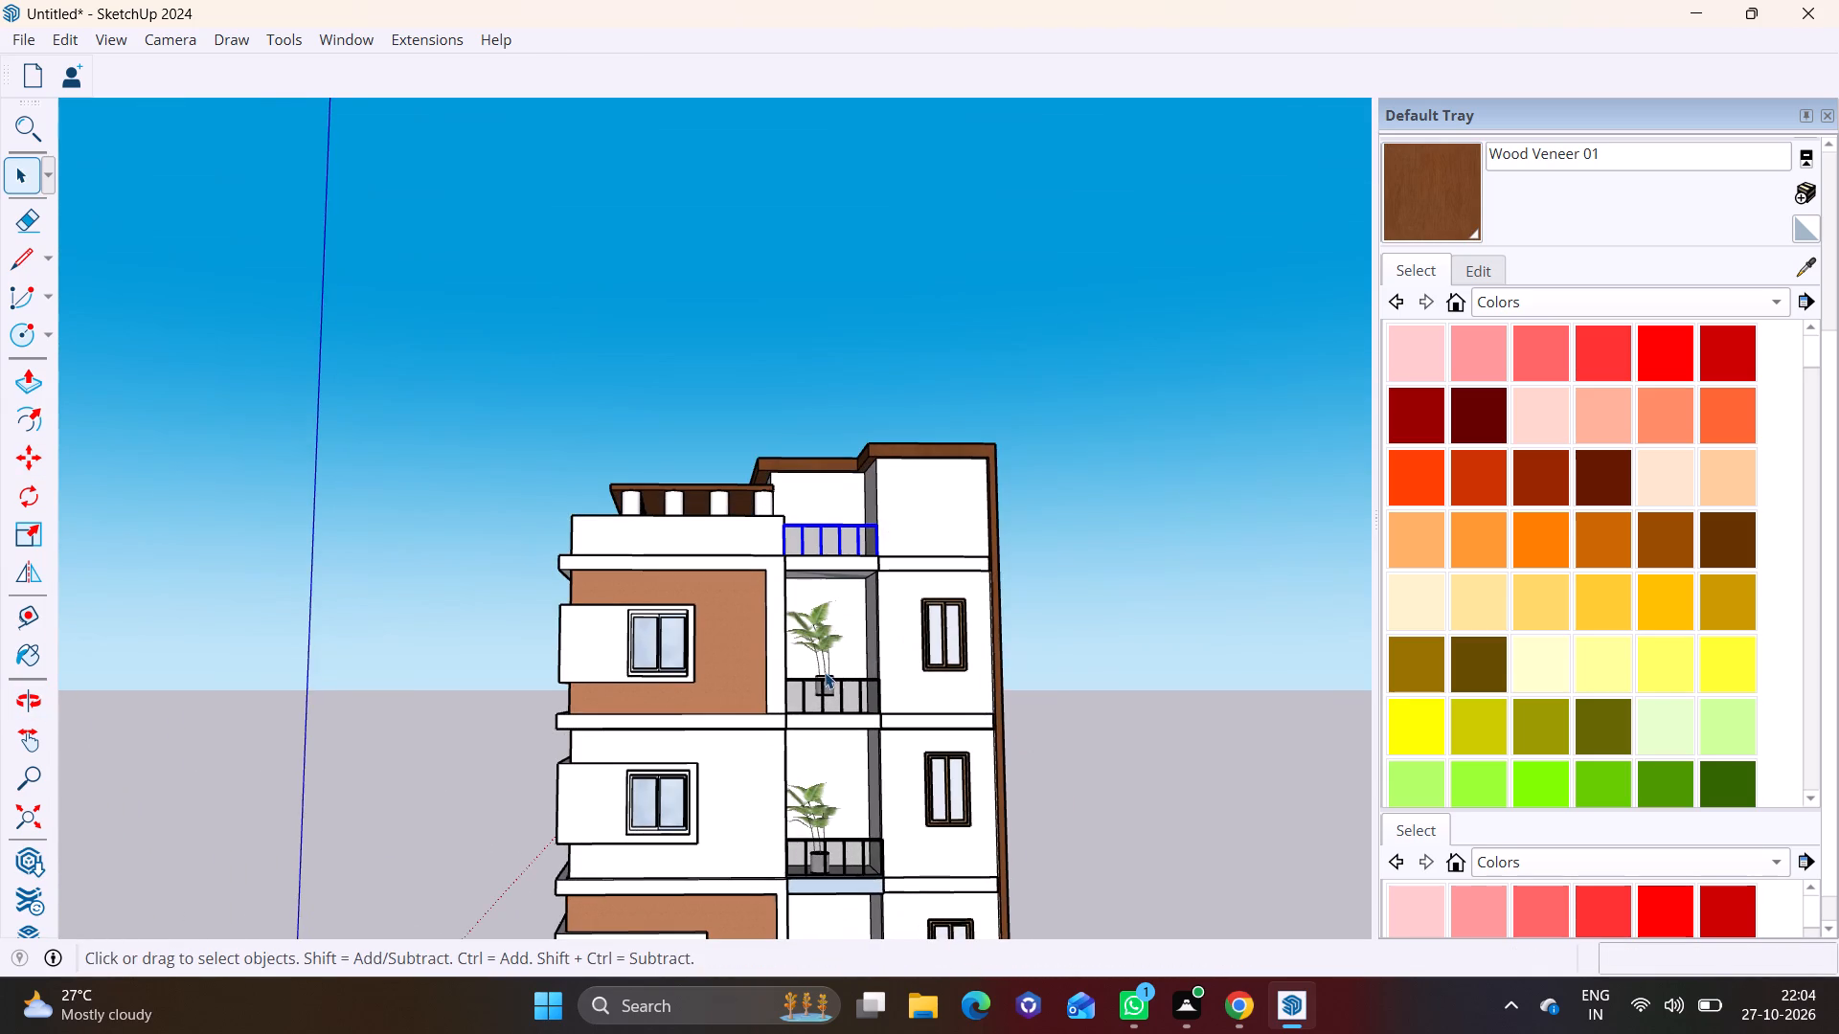
pyautogui.scroll(1, 825, 672)
pyautogui.scroll(-5, 825, 658)
pyautogui.keyDown('shift'); pyautogui.moveTo(869, 697); pyautogui.dragTo(844, 498, button='middle'); pyautogui.keyUp('shift')
pyautogui.scroll(-7, 742, 741)
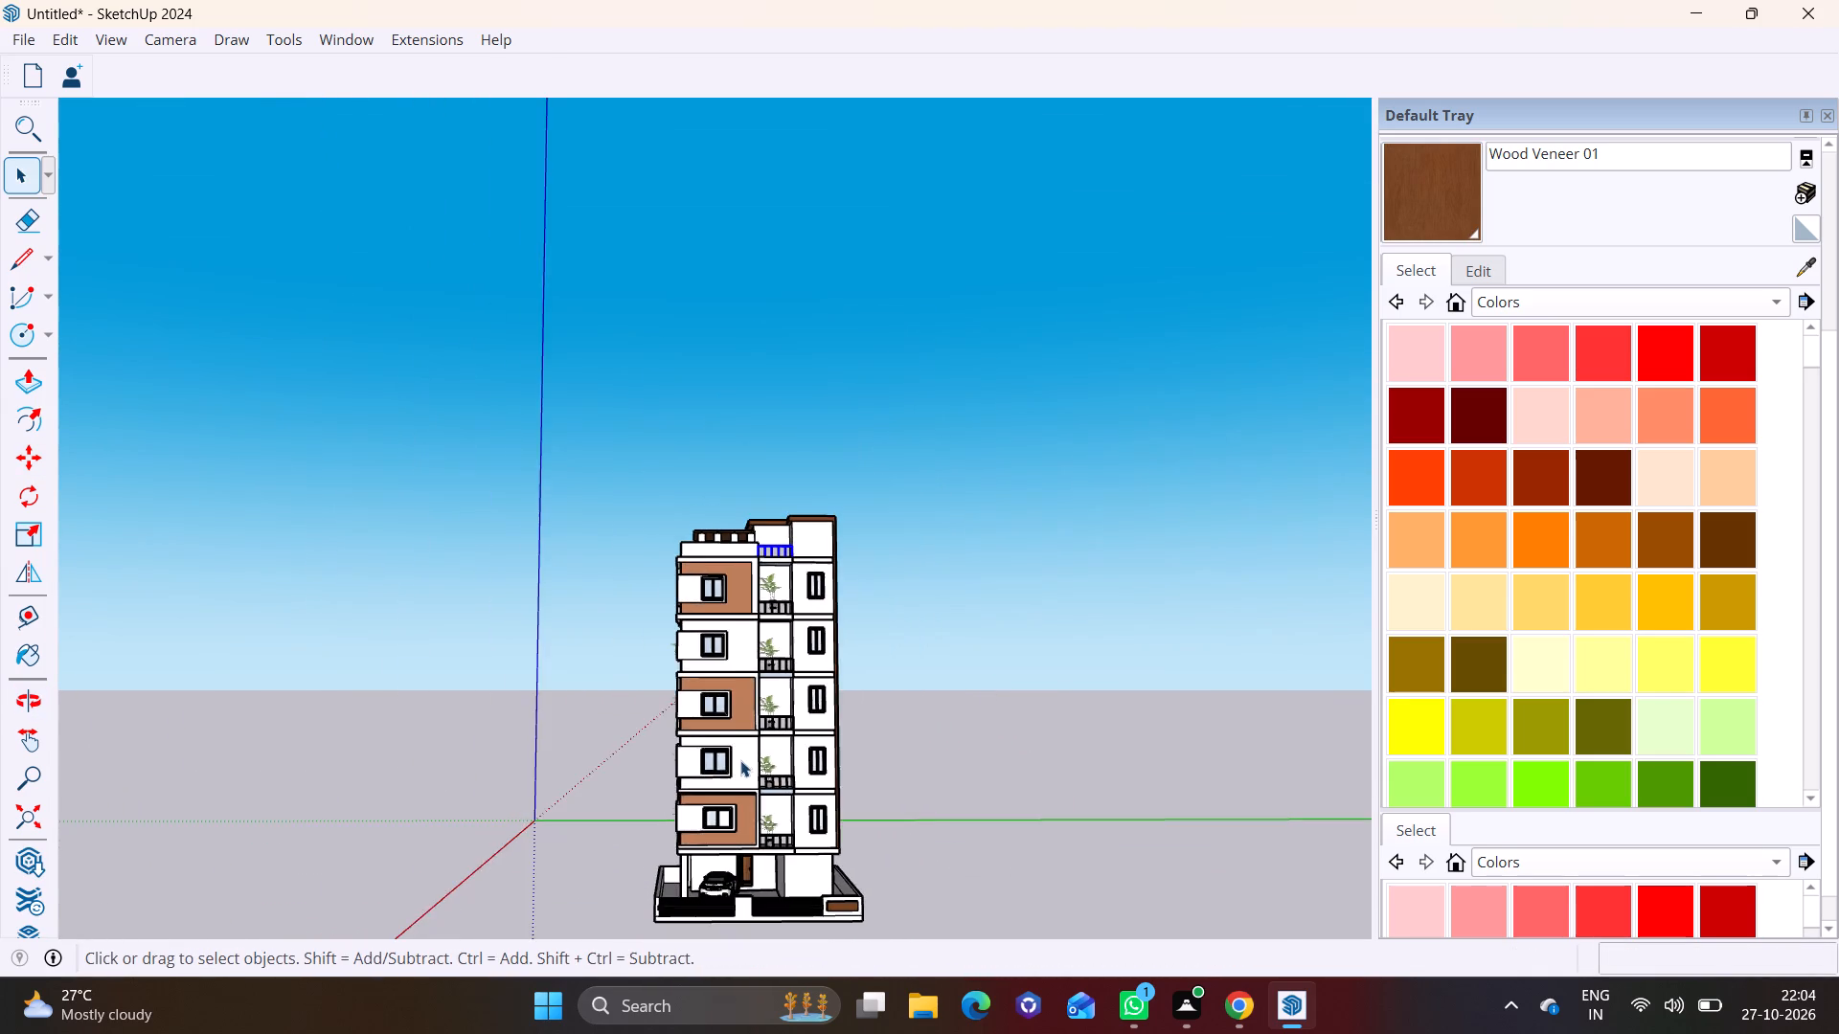
pyautogui.moveTo(740, 763); pyautogui.dragTo(1076, 732, button='middle')
pyautogui.scroll(-2, 694, 708)
pyautogui.moveTo(741, 737); pyautogui.dragTo(747, 672, button='middle')
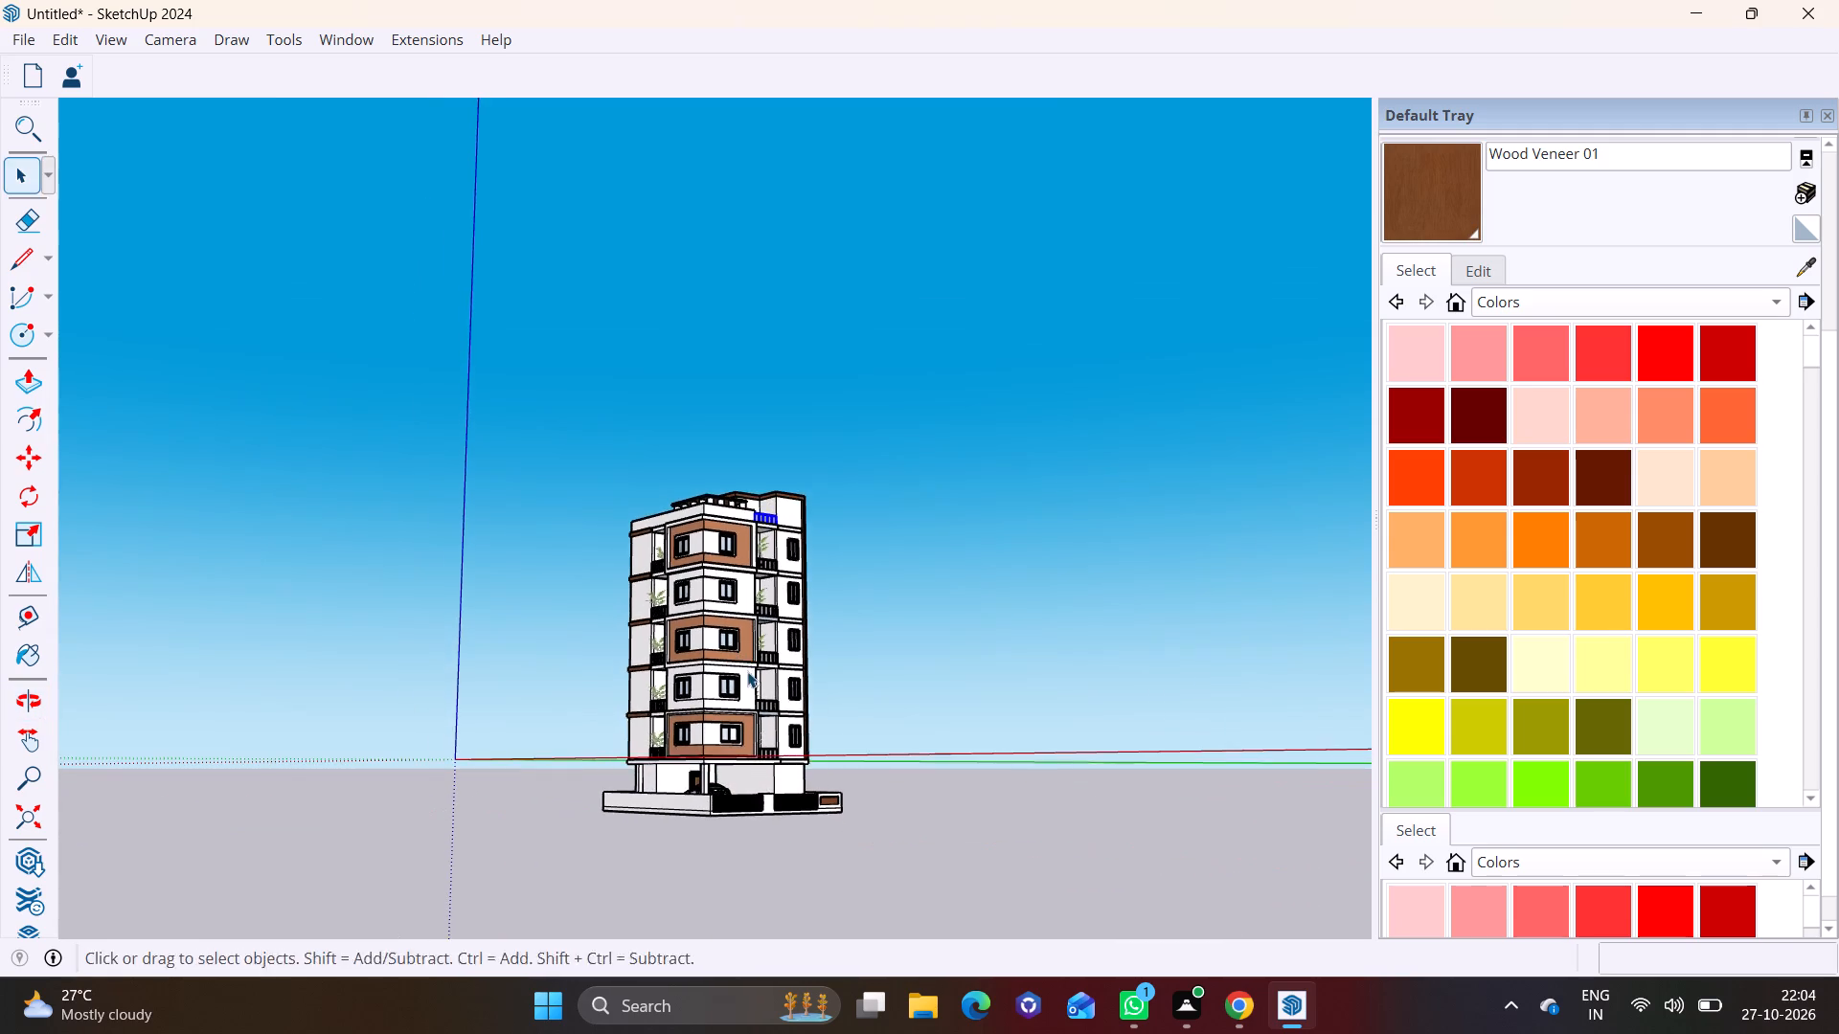
pyautogui.moveTo(743, 708); pyautogui.dragTo(738, 904, button='middle')
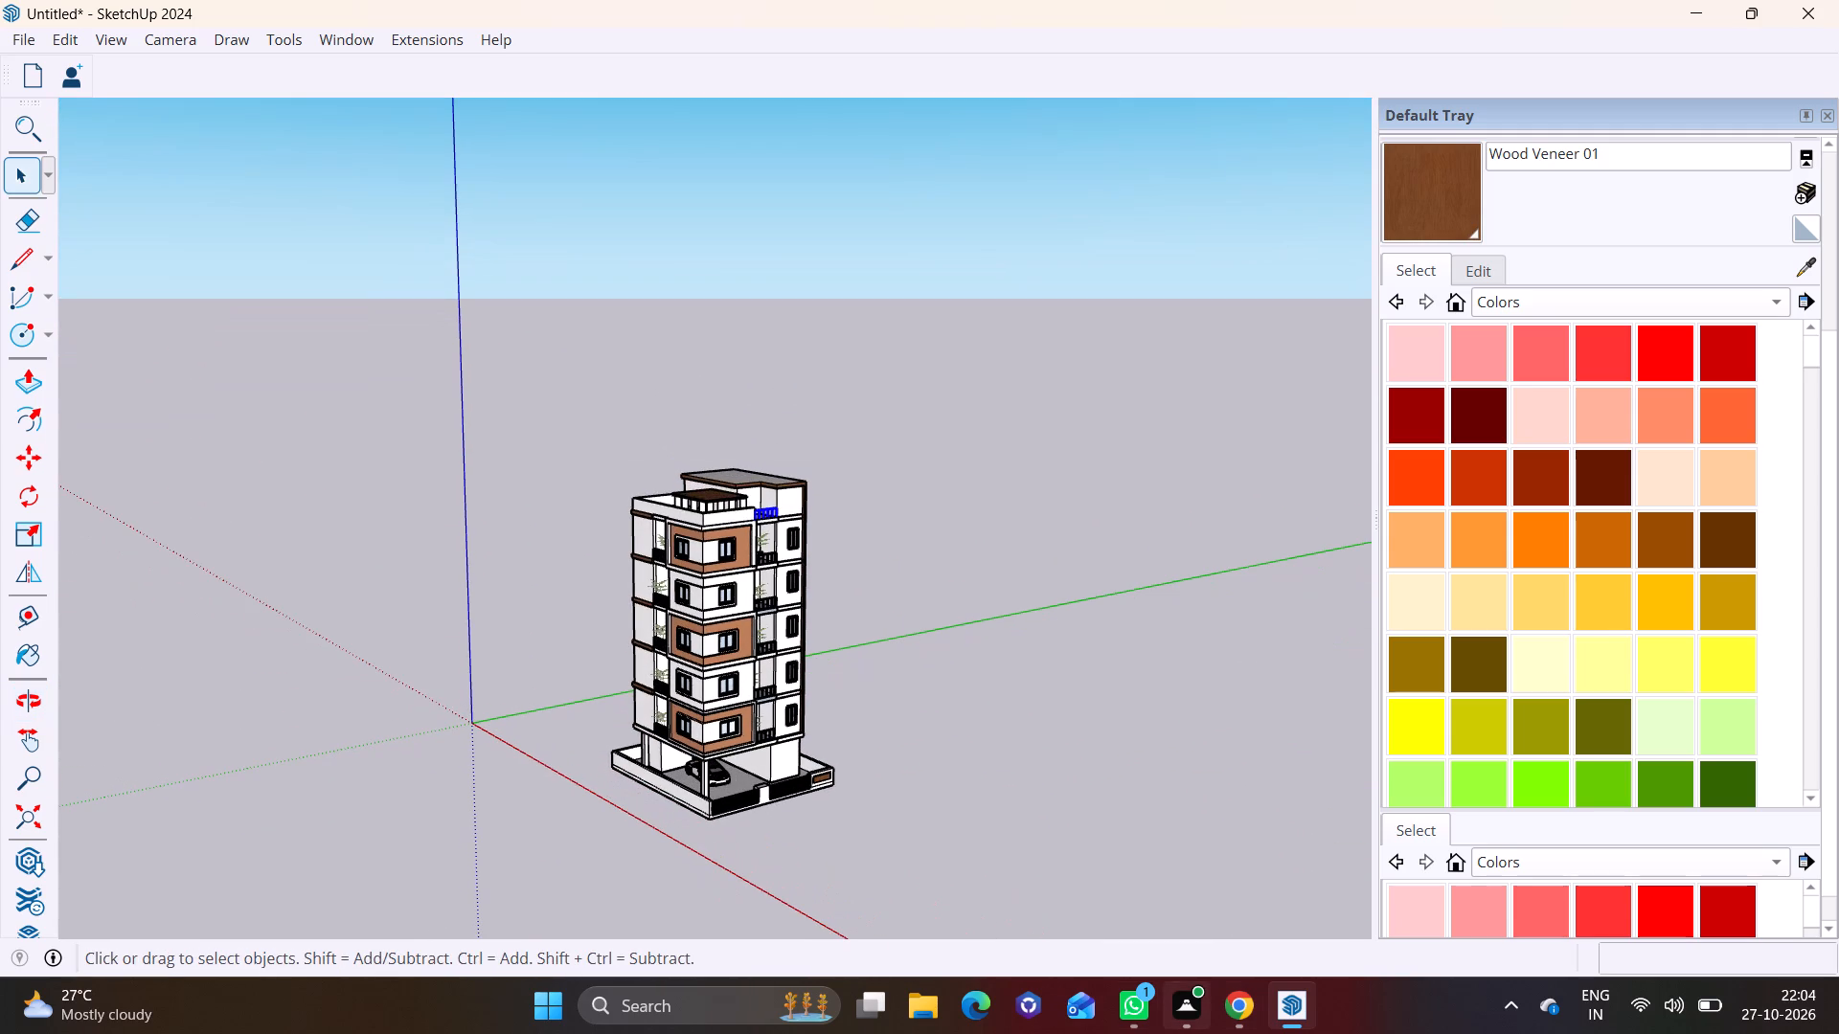
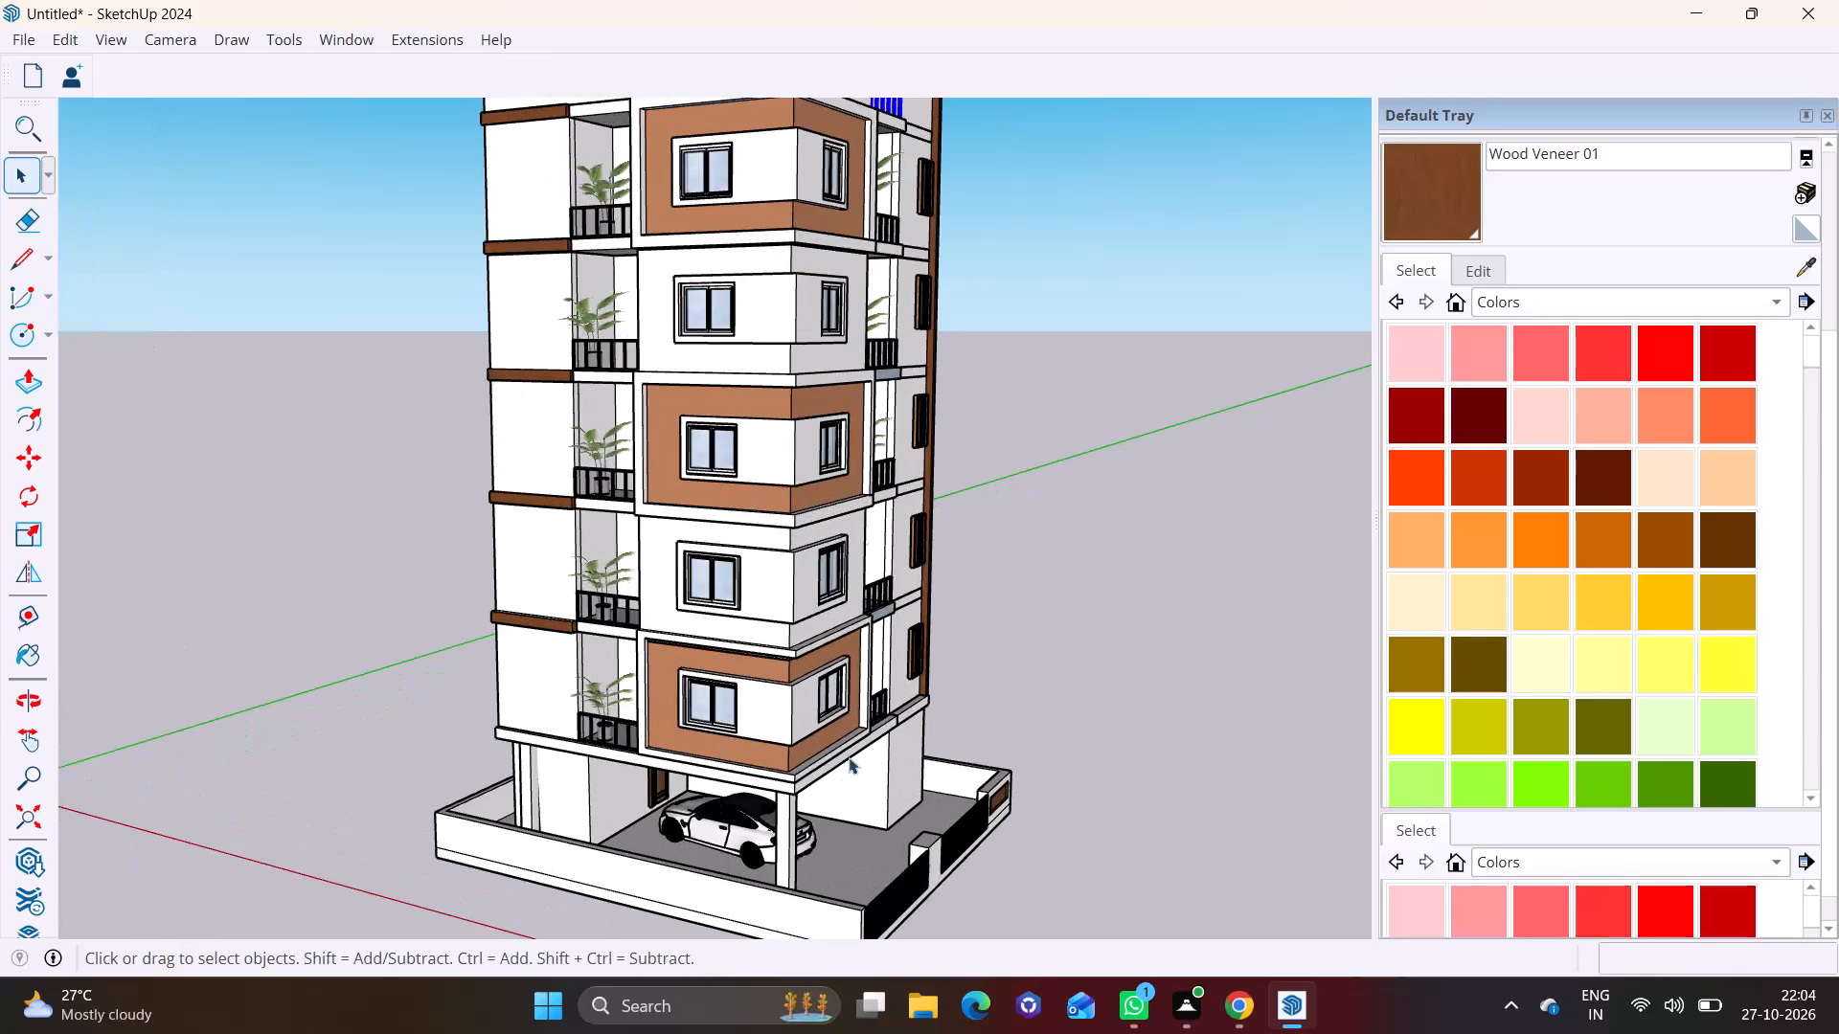
# Save the apartment building model to the Desktop as a SketchUp file named EL1.
pyautogui.moveTo(850, 765); pyautogui.dragTo(860, 815, button='middle')
pyautogui.scroll(-2, 860, 805)
pyautogui.moveTo(803, 781); pyautogui.dragTo(736, 778, button='middle')
pyautogui.scroll(-2, 722, 772)
pyautogui.keyDown('shift'); pyautogui.moveTo(719, 755); pyautogui.dragTo(700, 699, button='middle'); pyautogui.keyUp('shift')
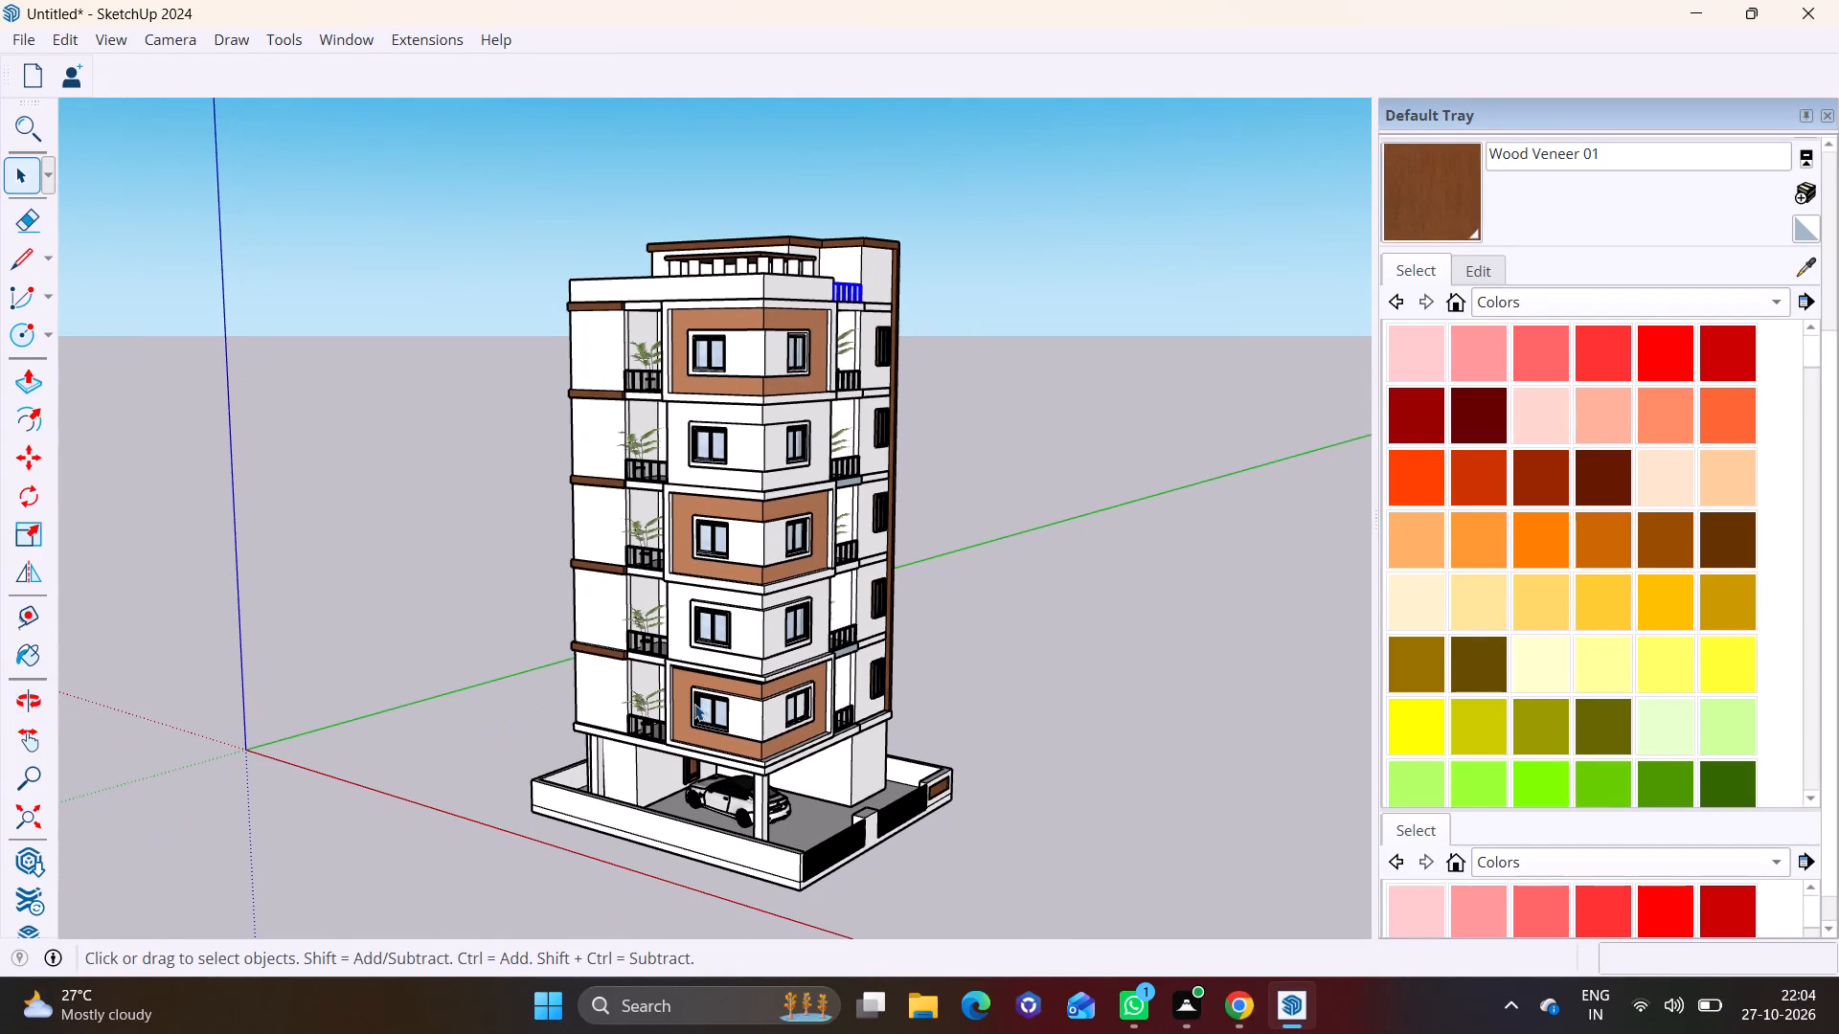
pyautogui.hotkey('ctrl', 's')
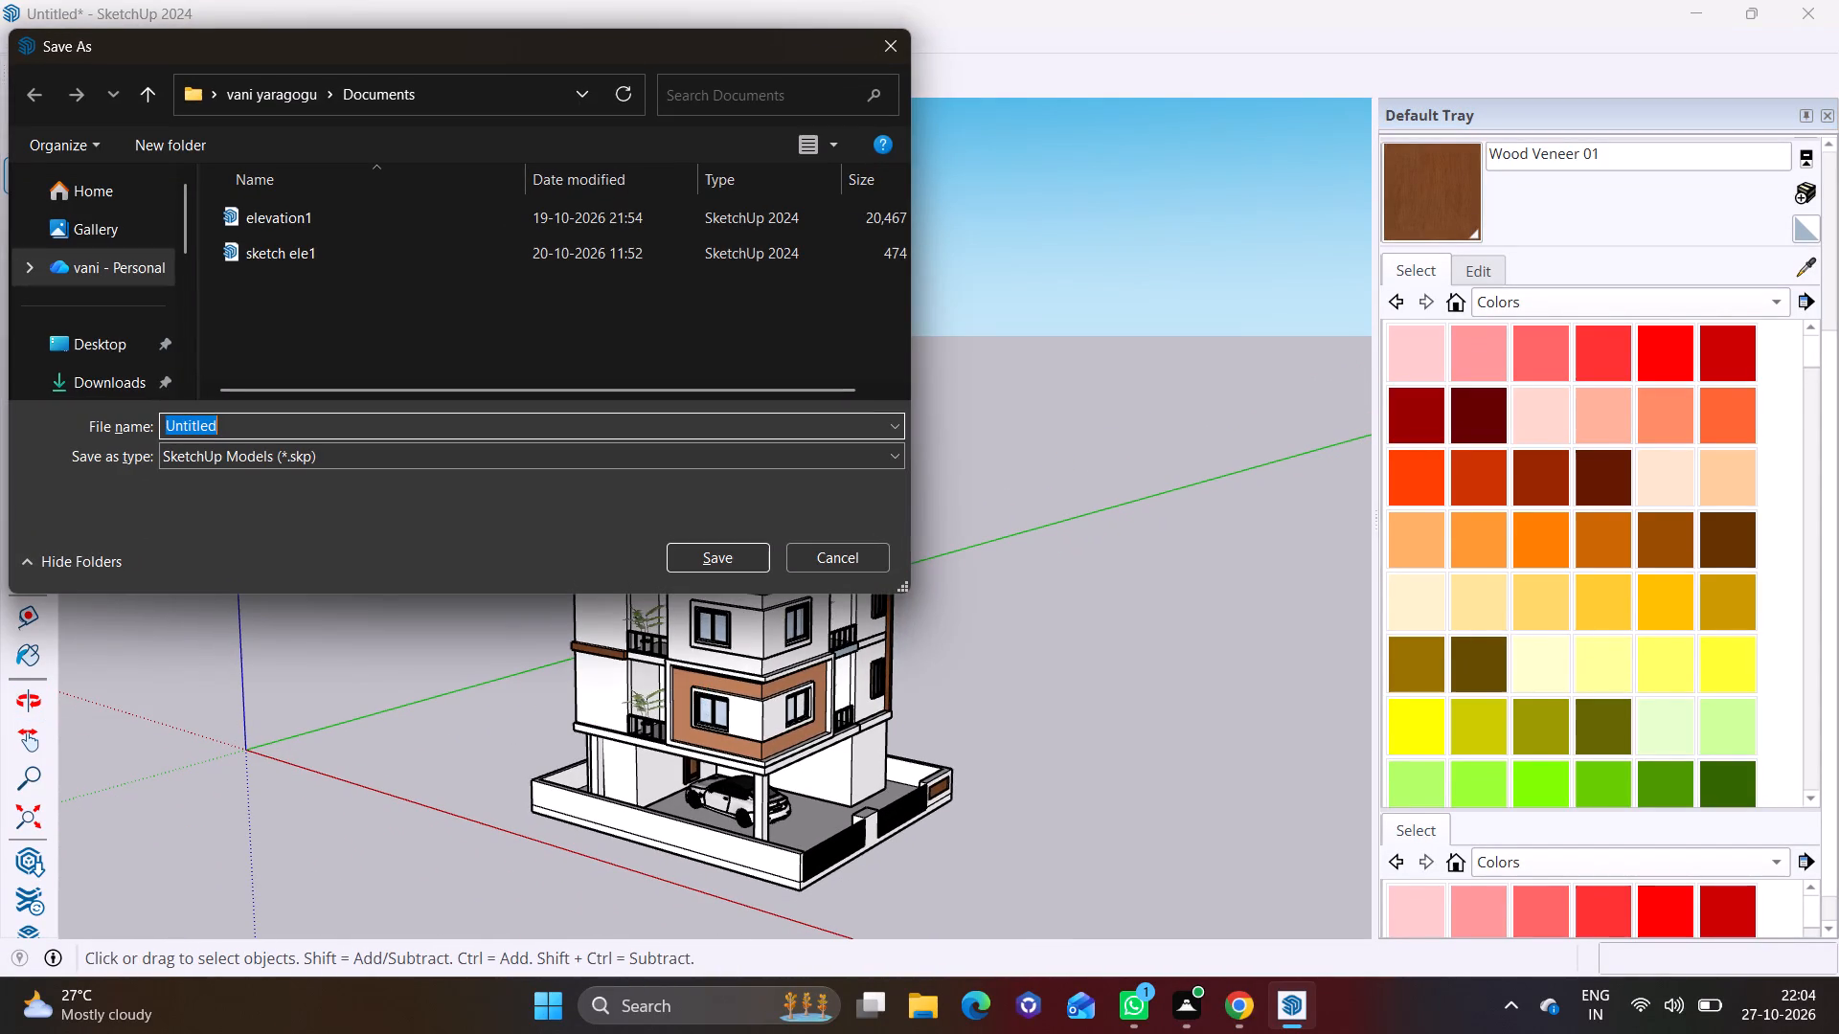
pyautogui.press('BackSpace')
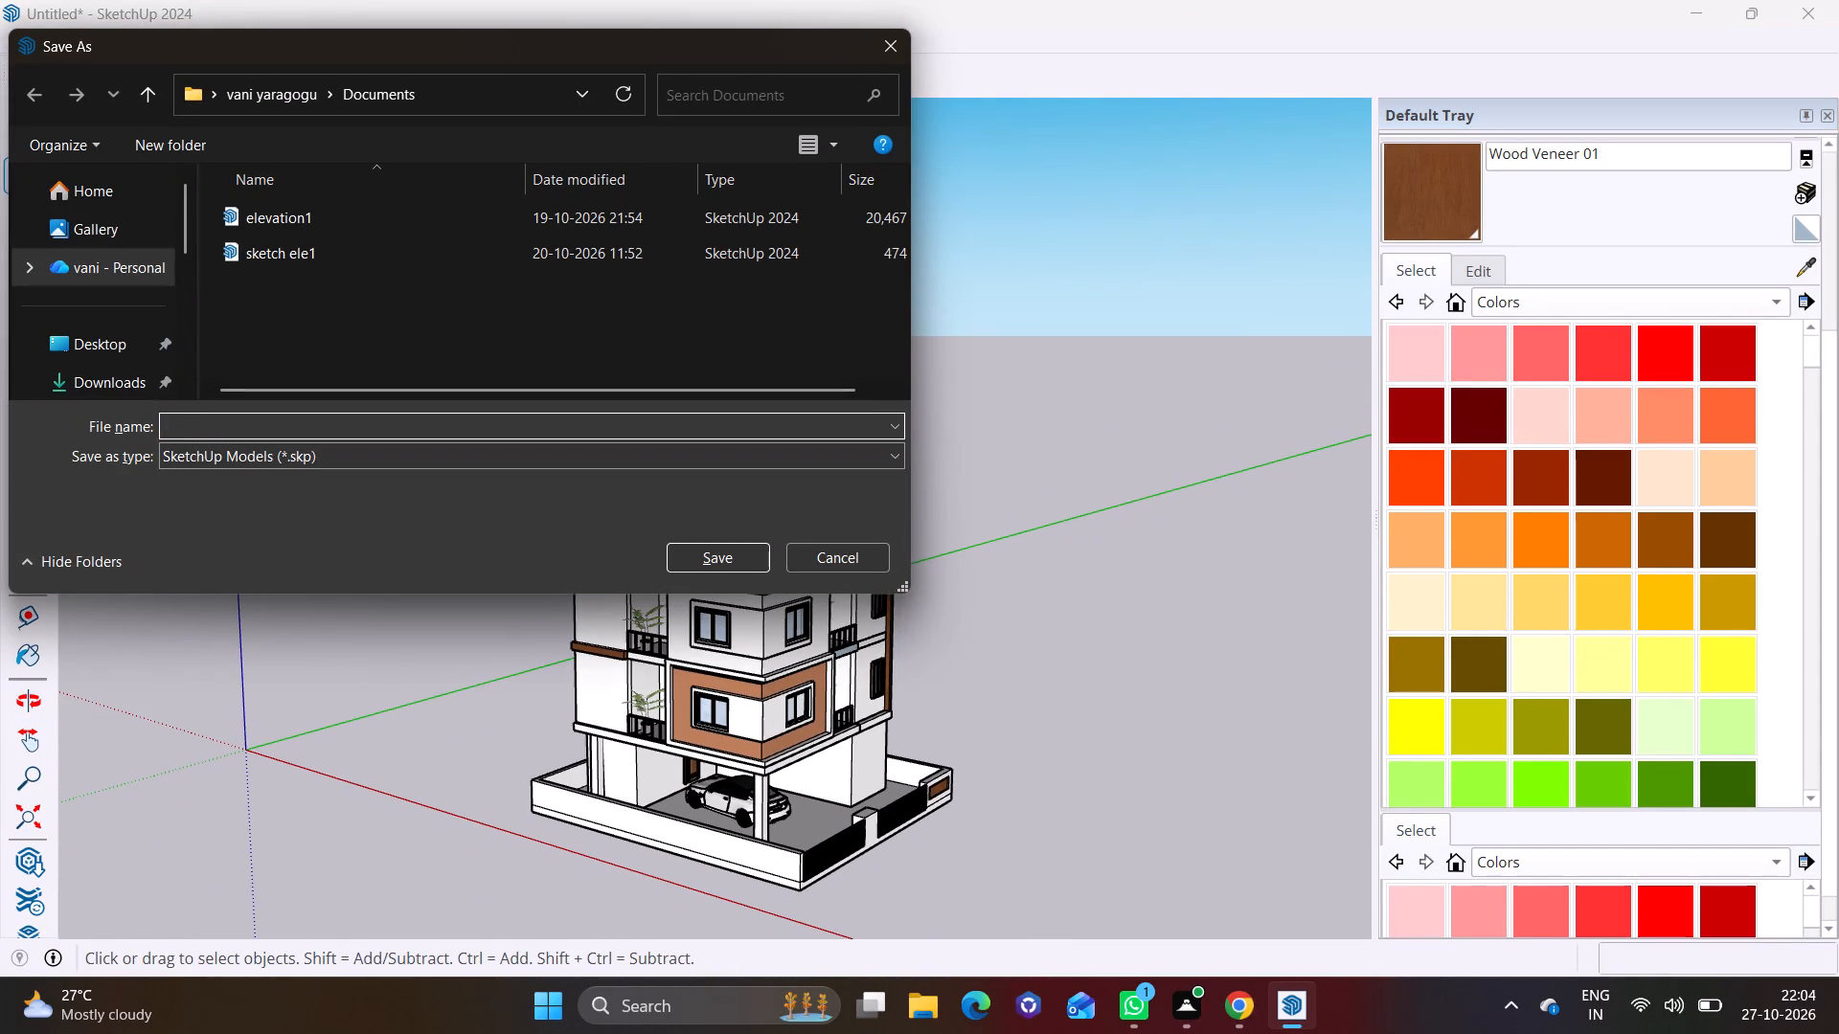
pyautogui.write('EL')
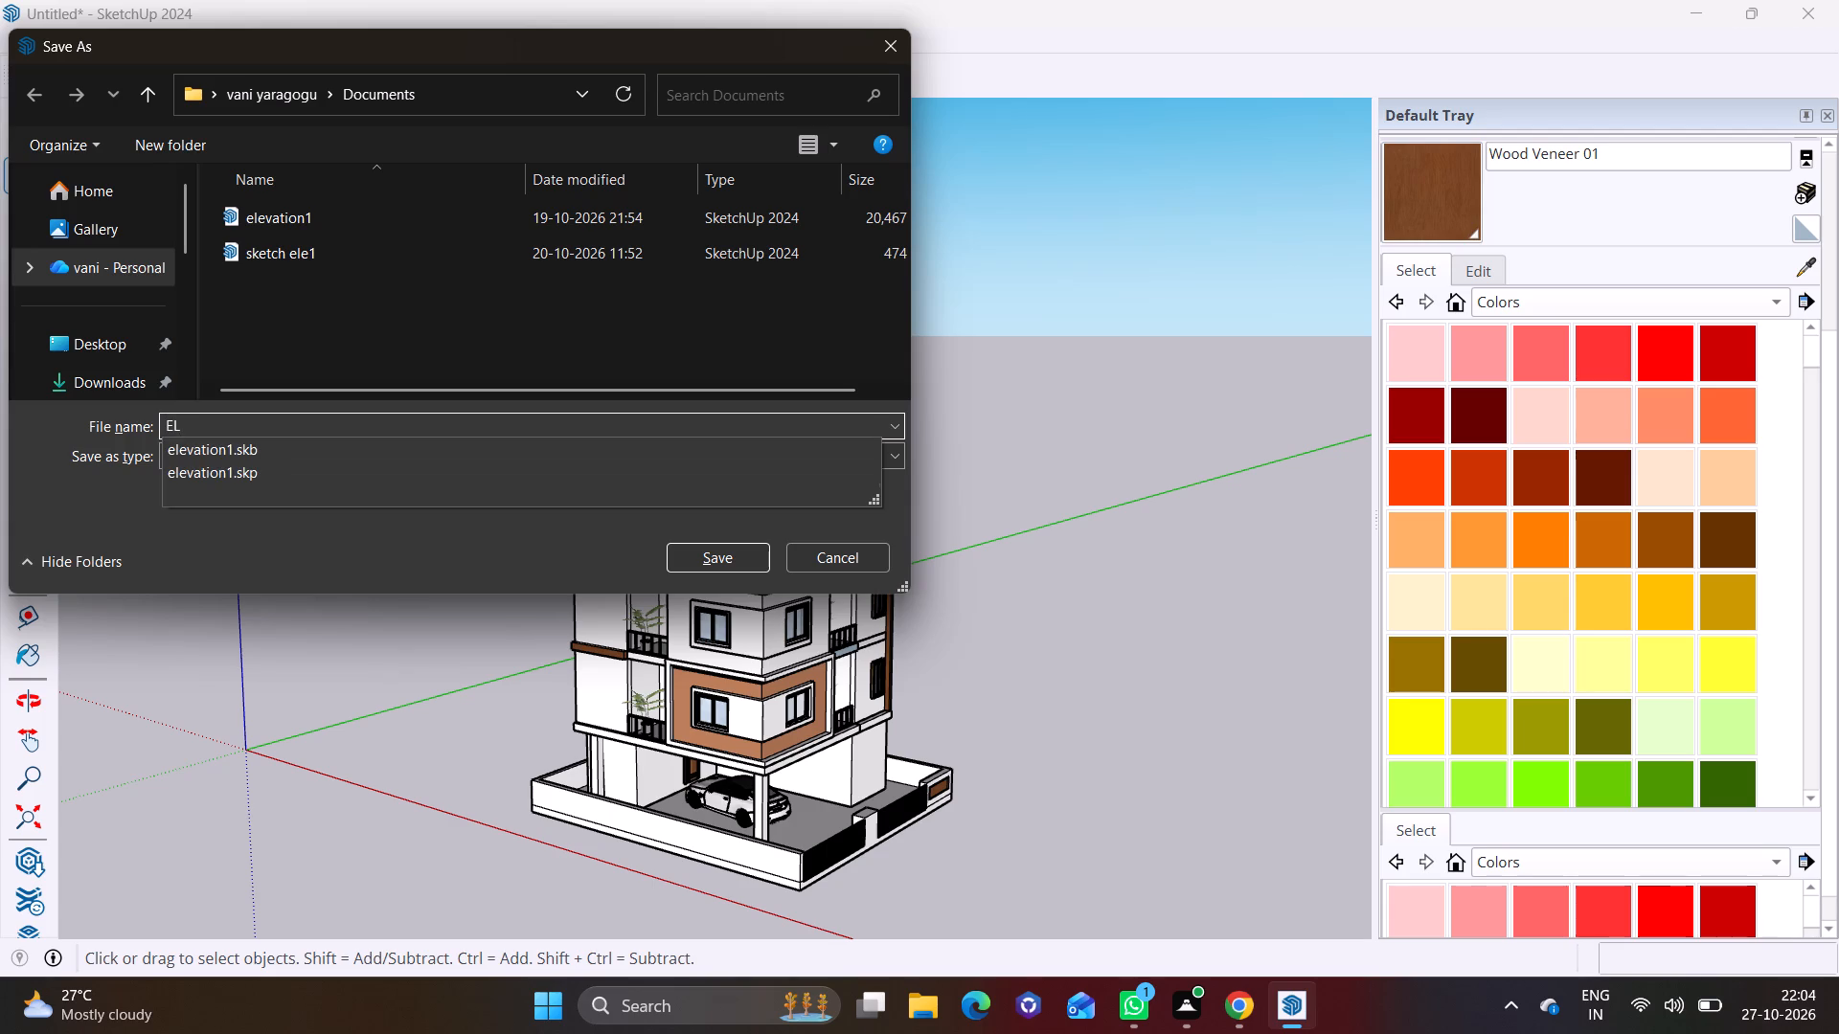
pyautogui.press('1')
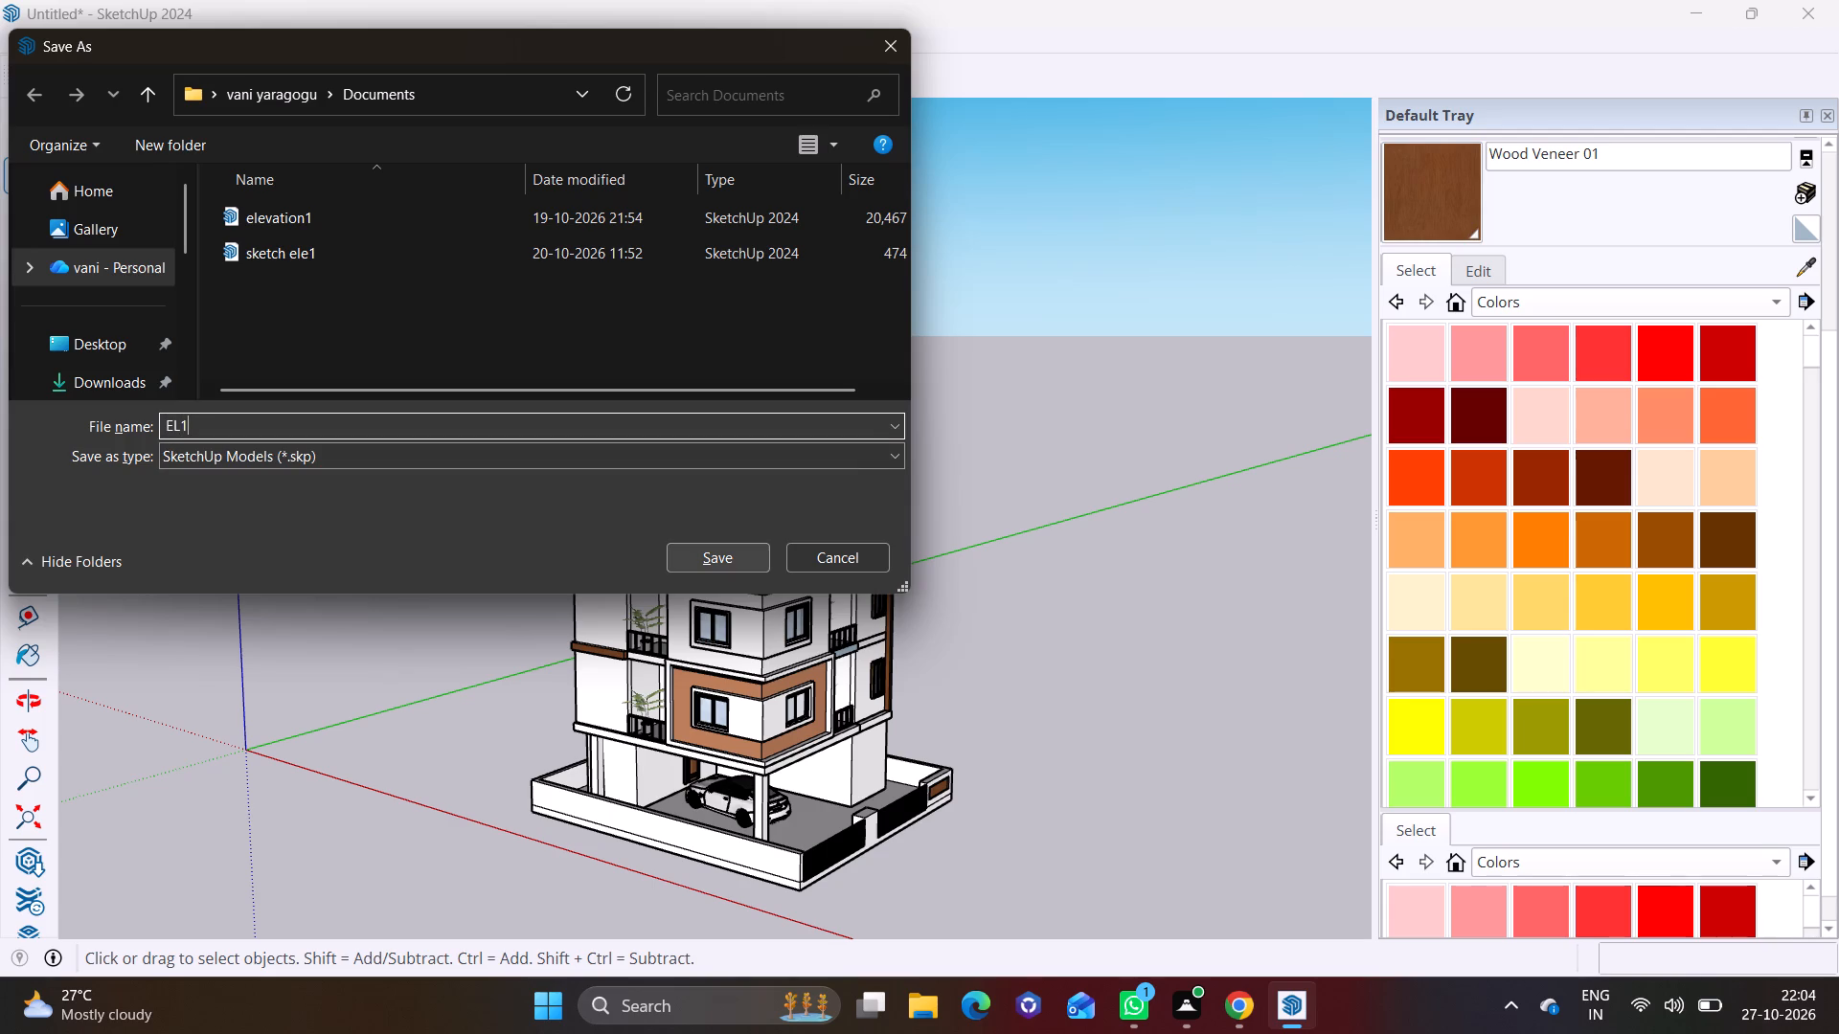
pyautogui.click(107, 345)
pyautogui.click(714, 564)
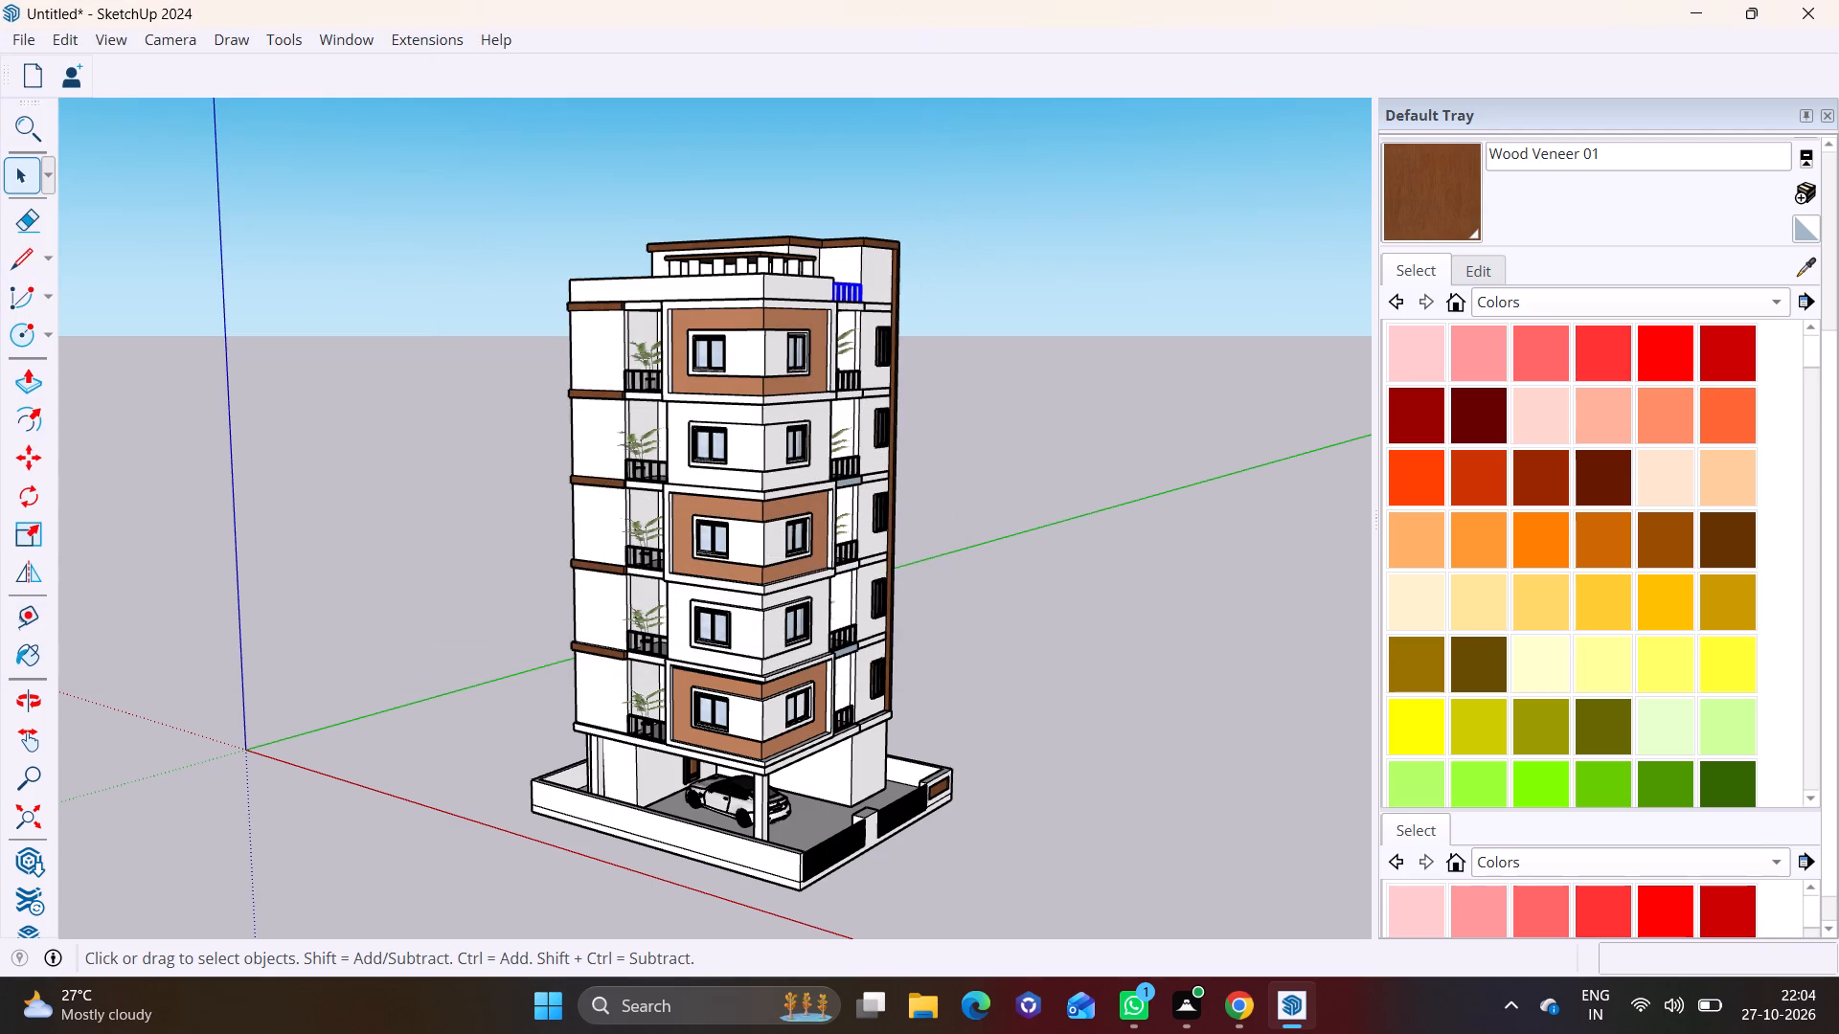
# Print the current view of the whole building with Microsoft Print to PDF, saving it on the Desktop as EL2.
pyautogui.hotkey('ctrl', 'p')
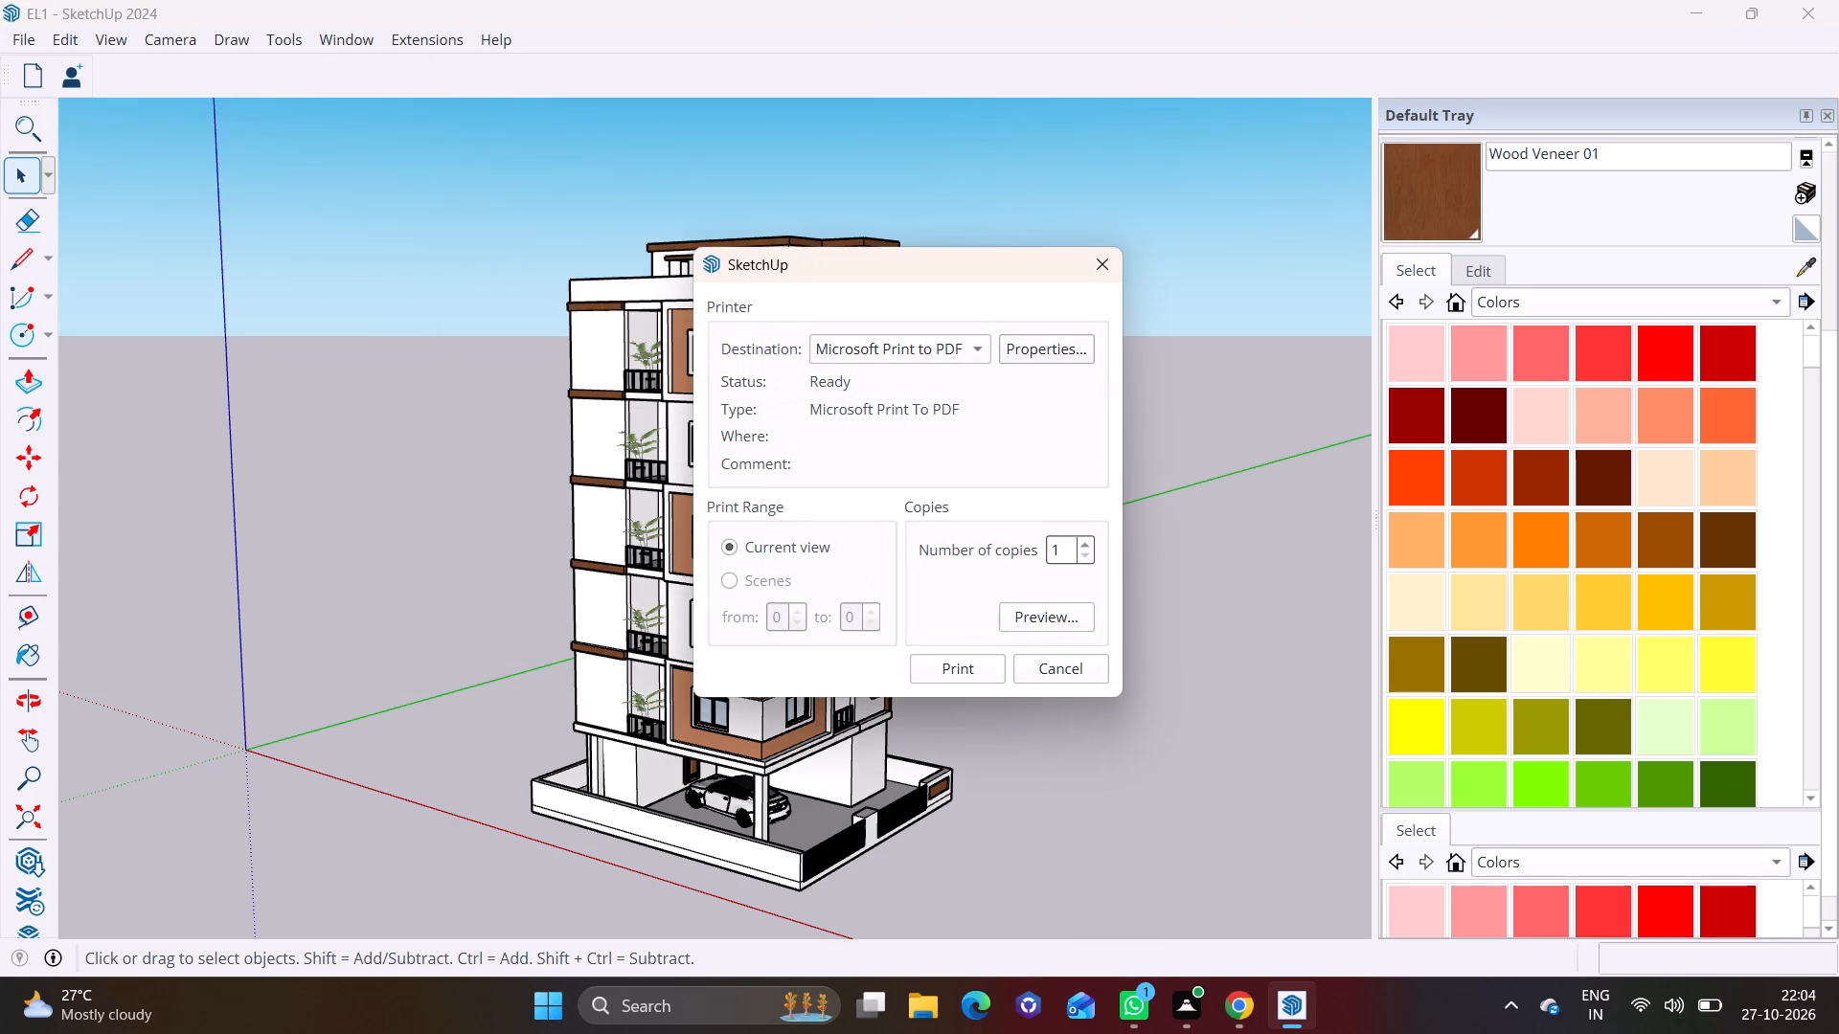
pyautogui.click(969, 673)
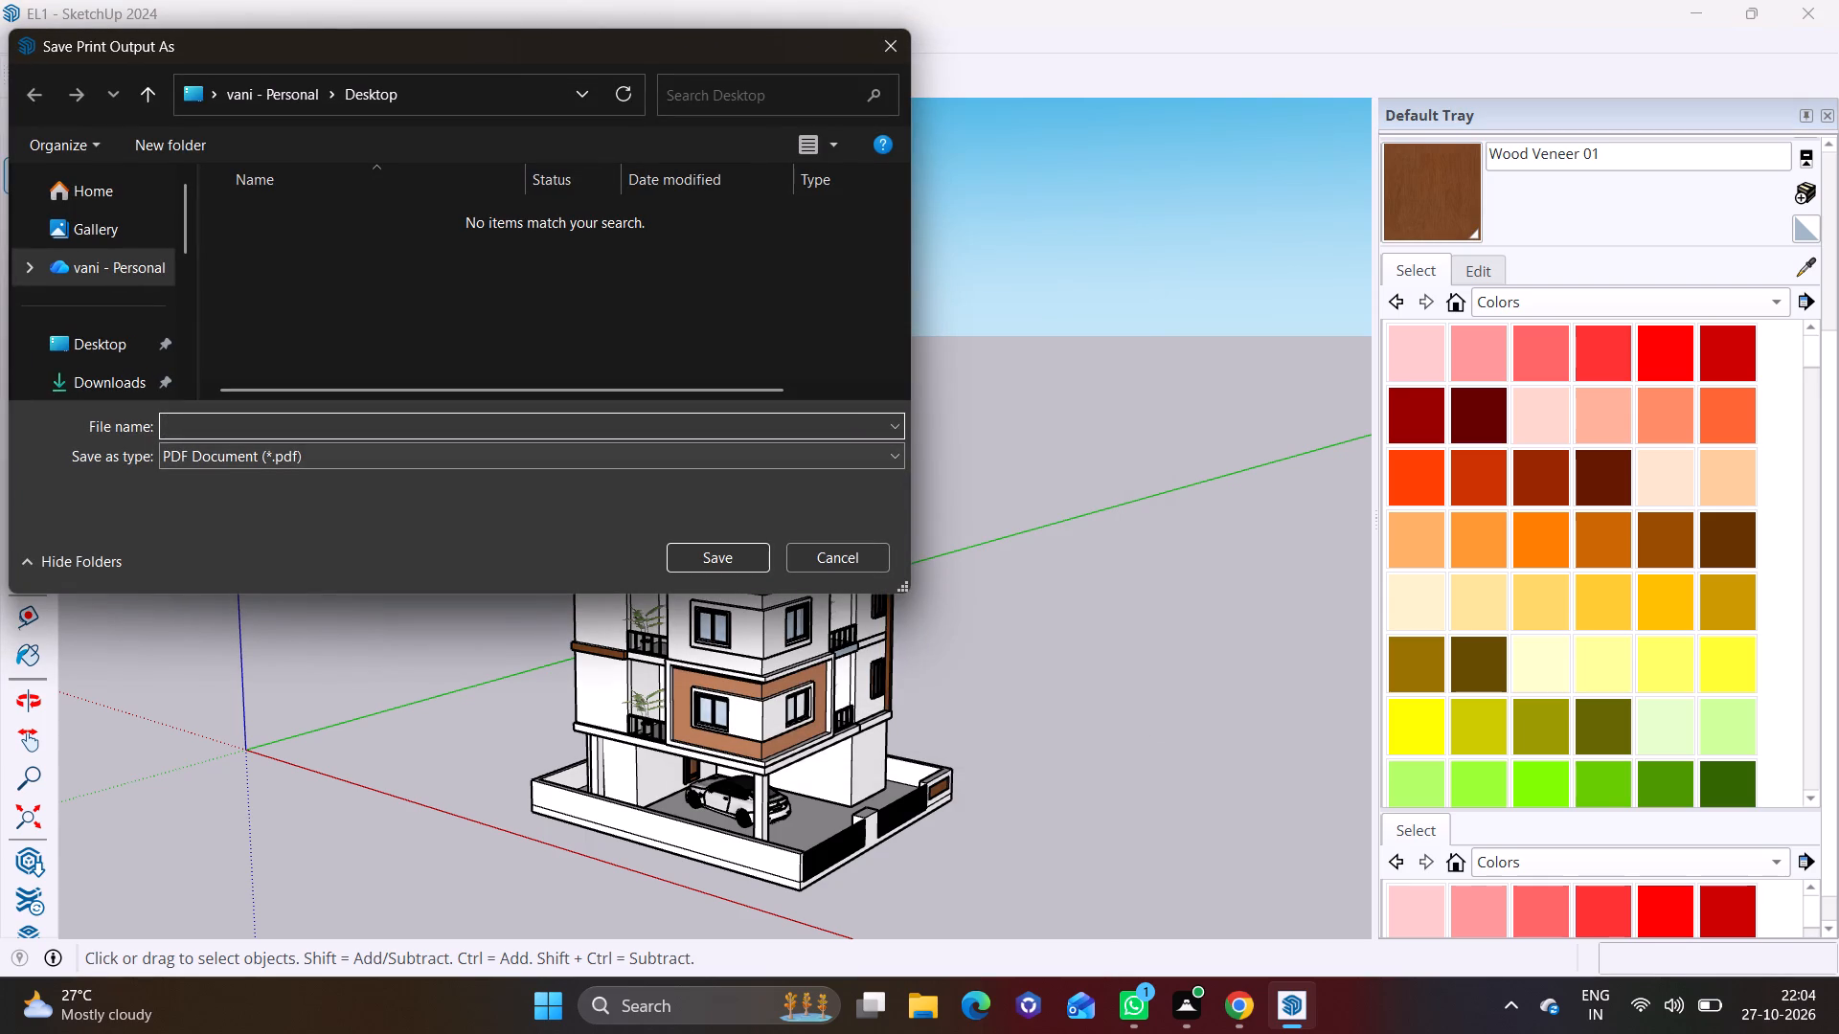
pyautogui.click(92, 345)
pyautogui.click(216, 414)
pyautogui.write('EL2')
pyautogui.click(719, 551)
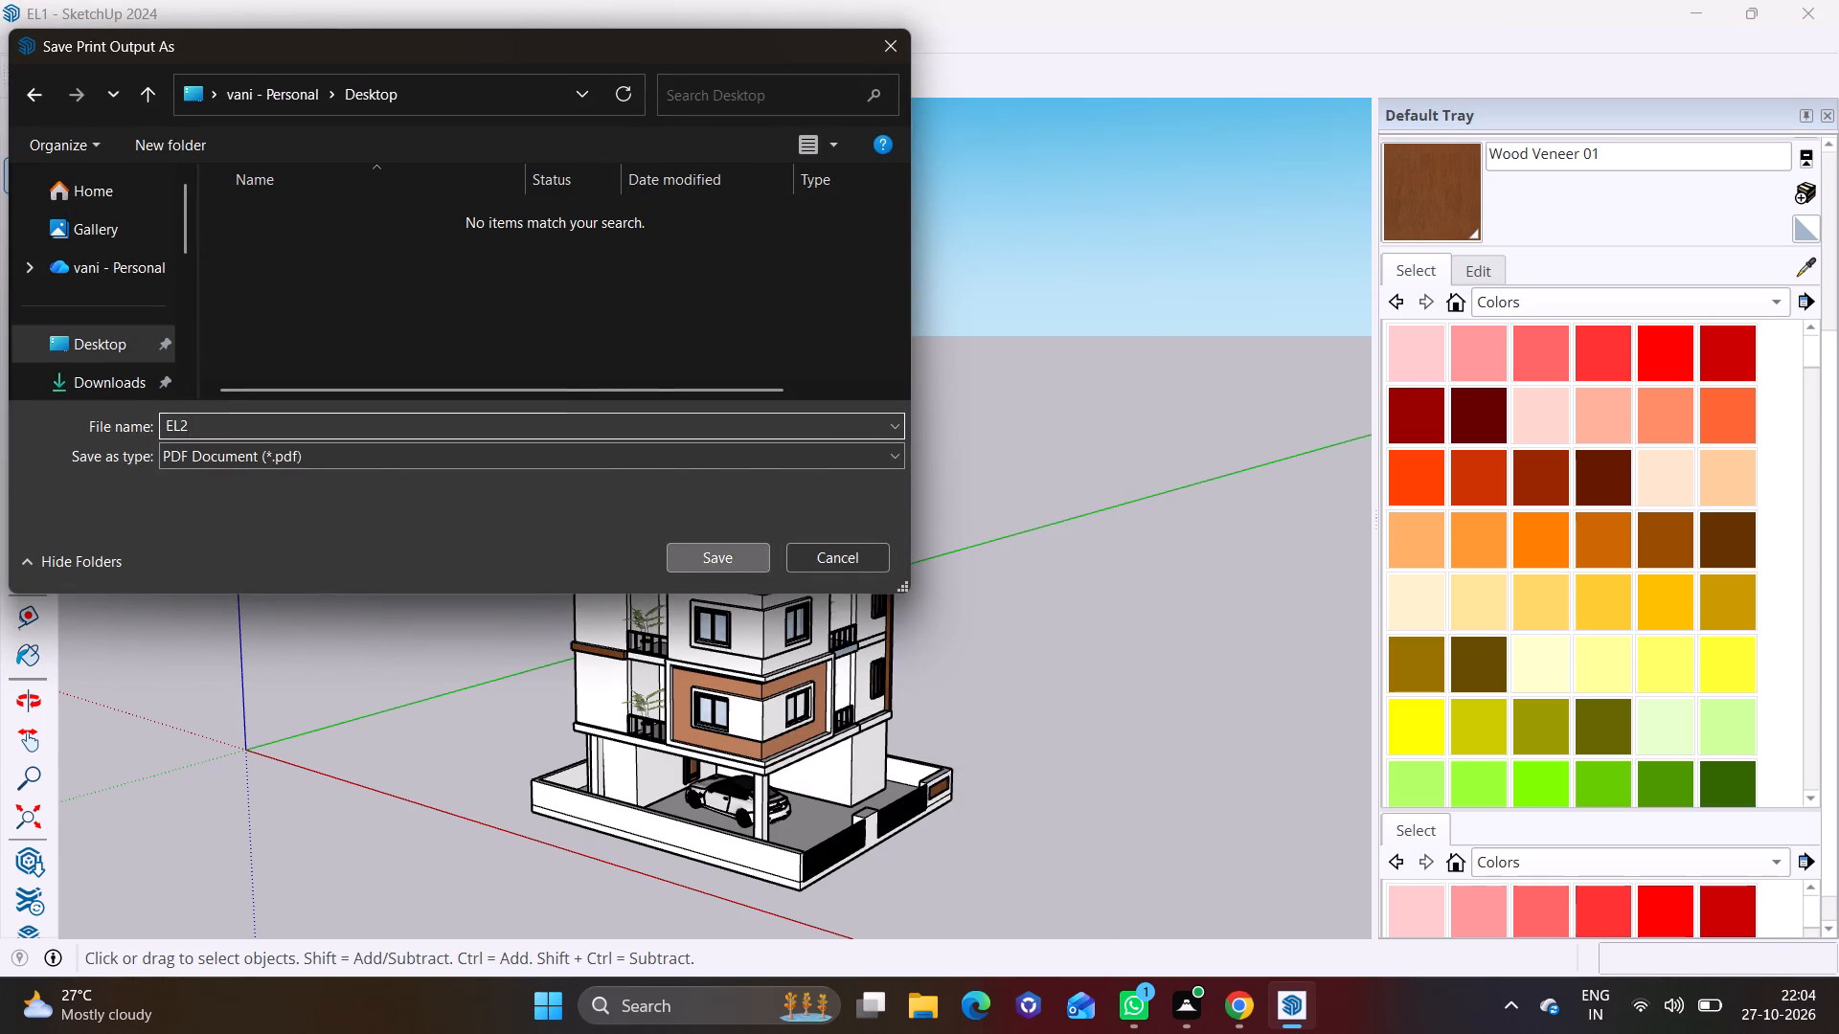